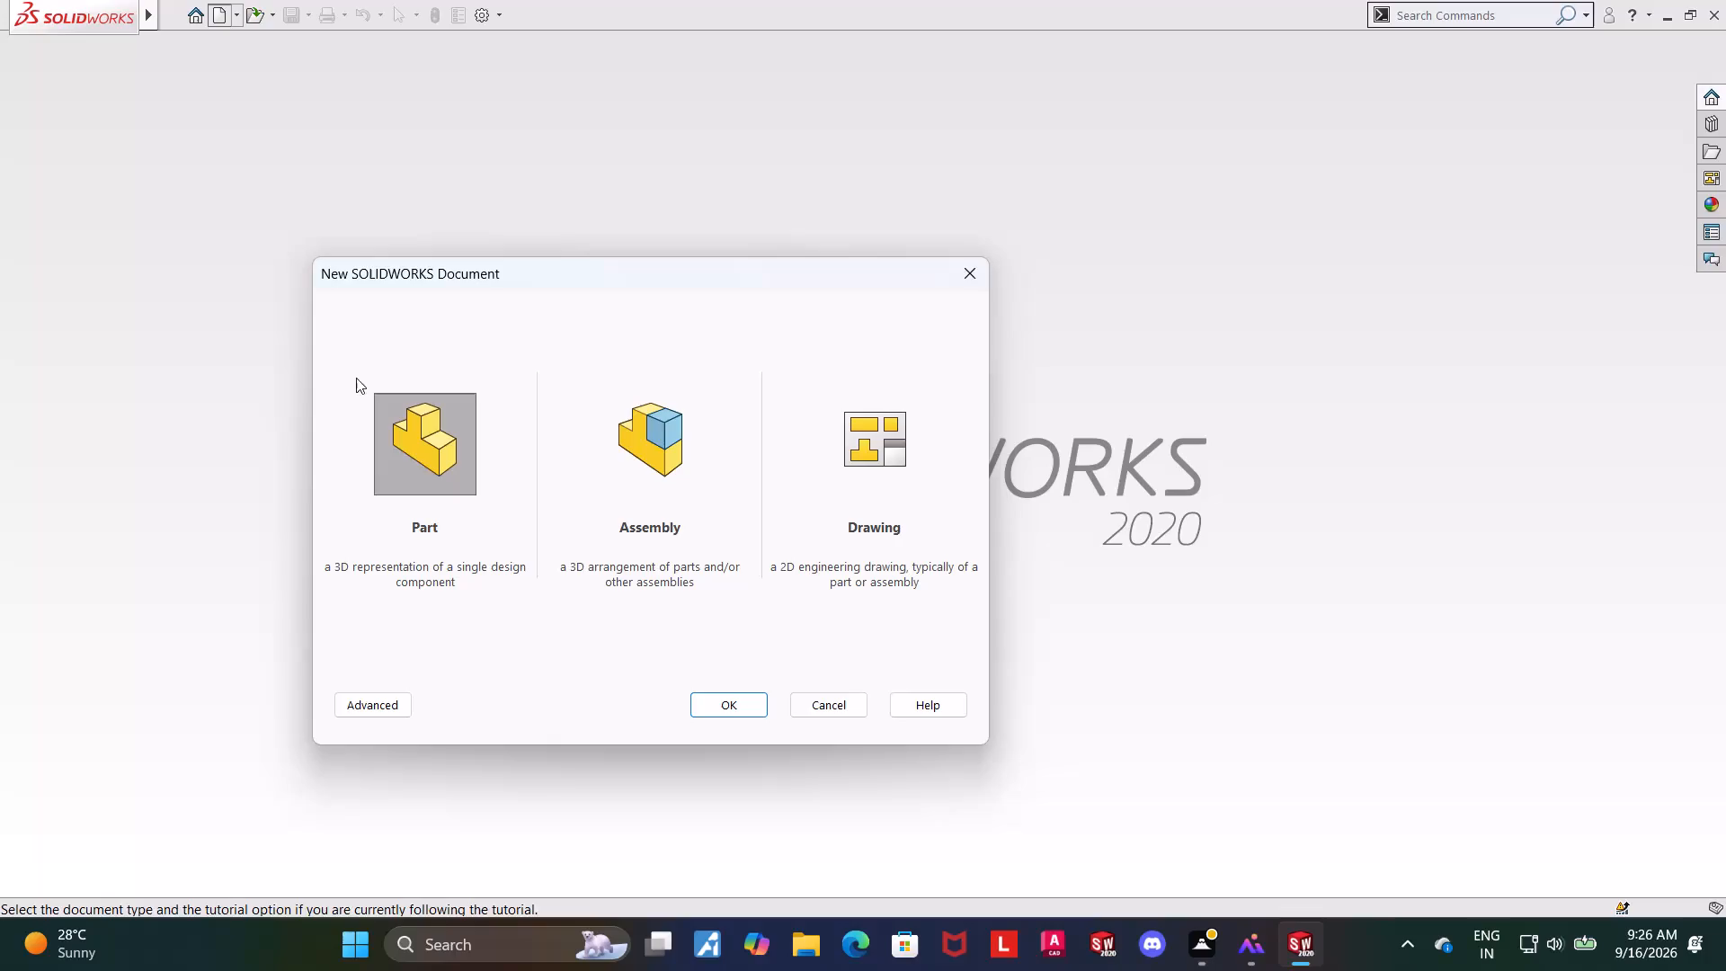
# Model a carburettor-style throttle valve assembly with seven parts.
# Create a new part document.
pyautogui.doubleClick(415, 450)
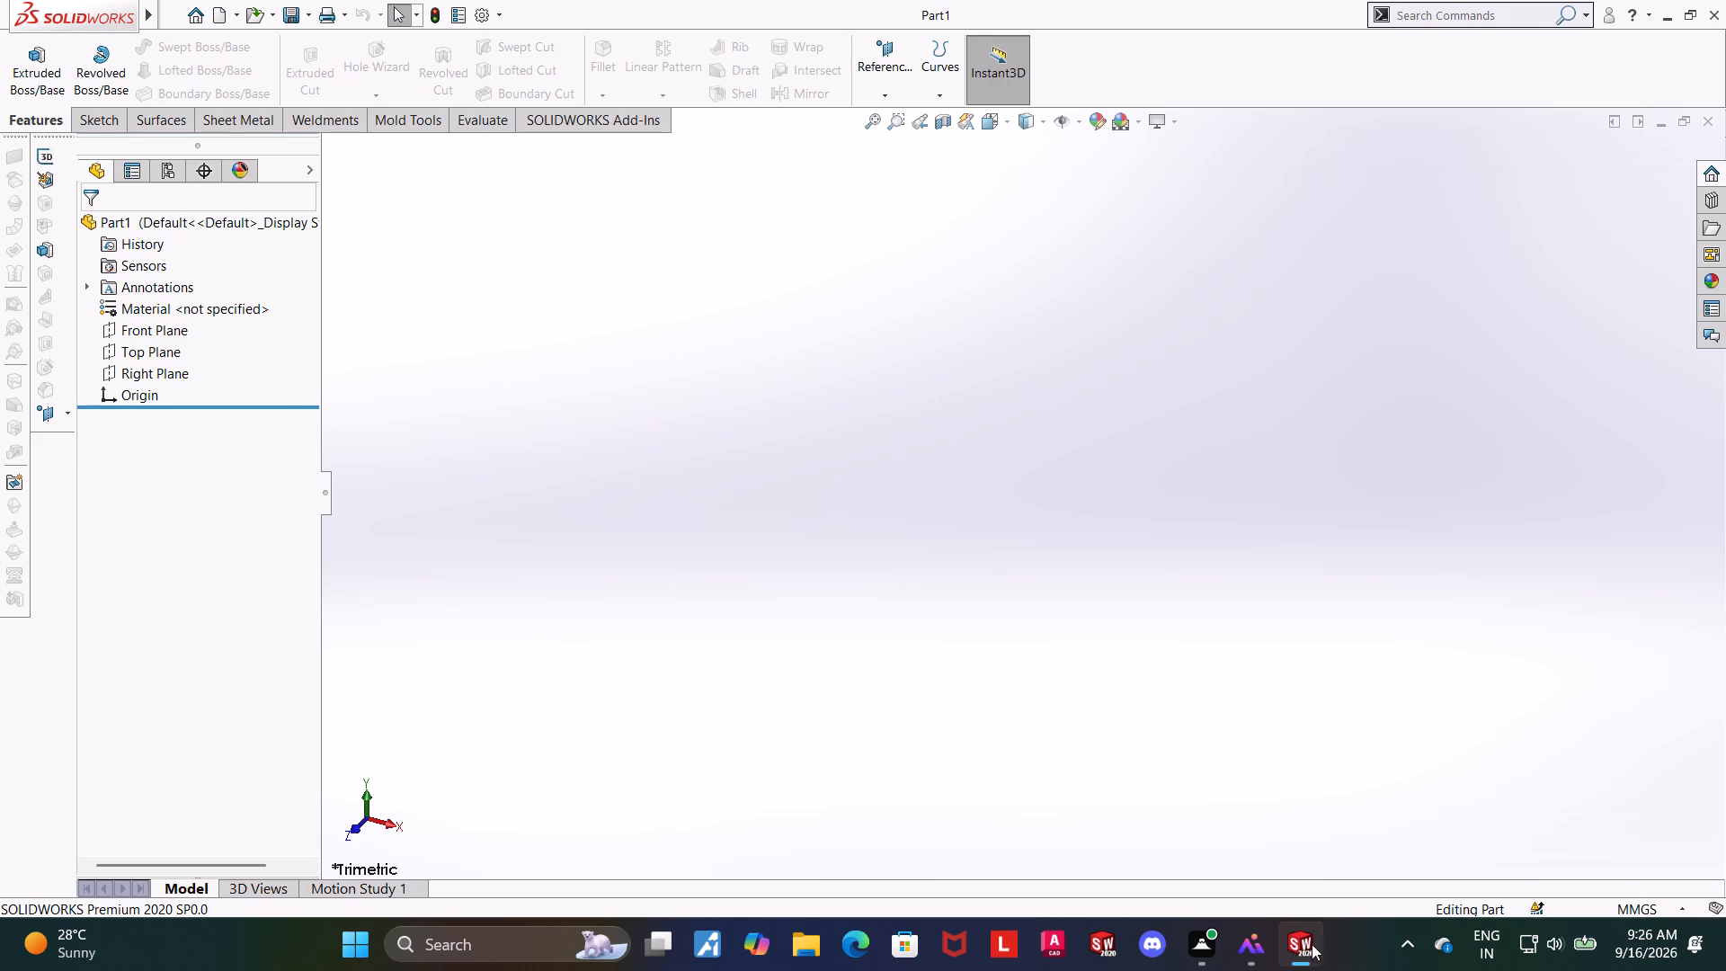
# Open the carburetor assembly drawing image from the Downloads folder for reference, then return to the new part in SOLIDWORKS.
pyautogui.click(1263, 950)
pyautogui.click(1707, 23)
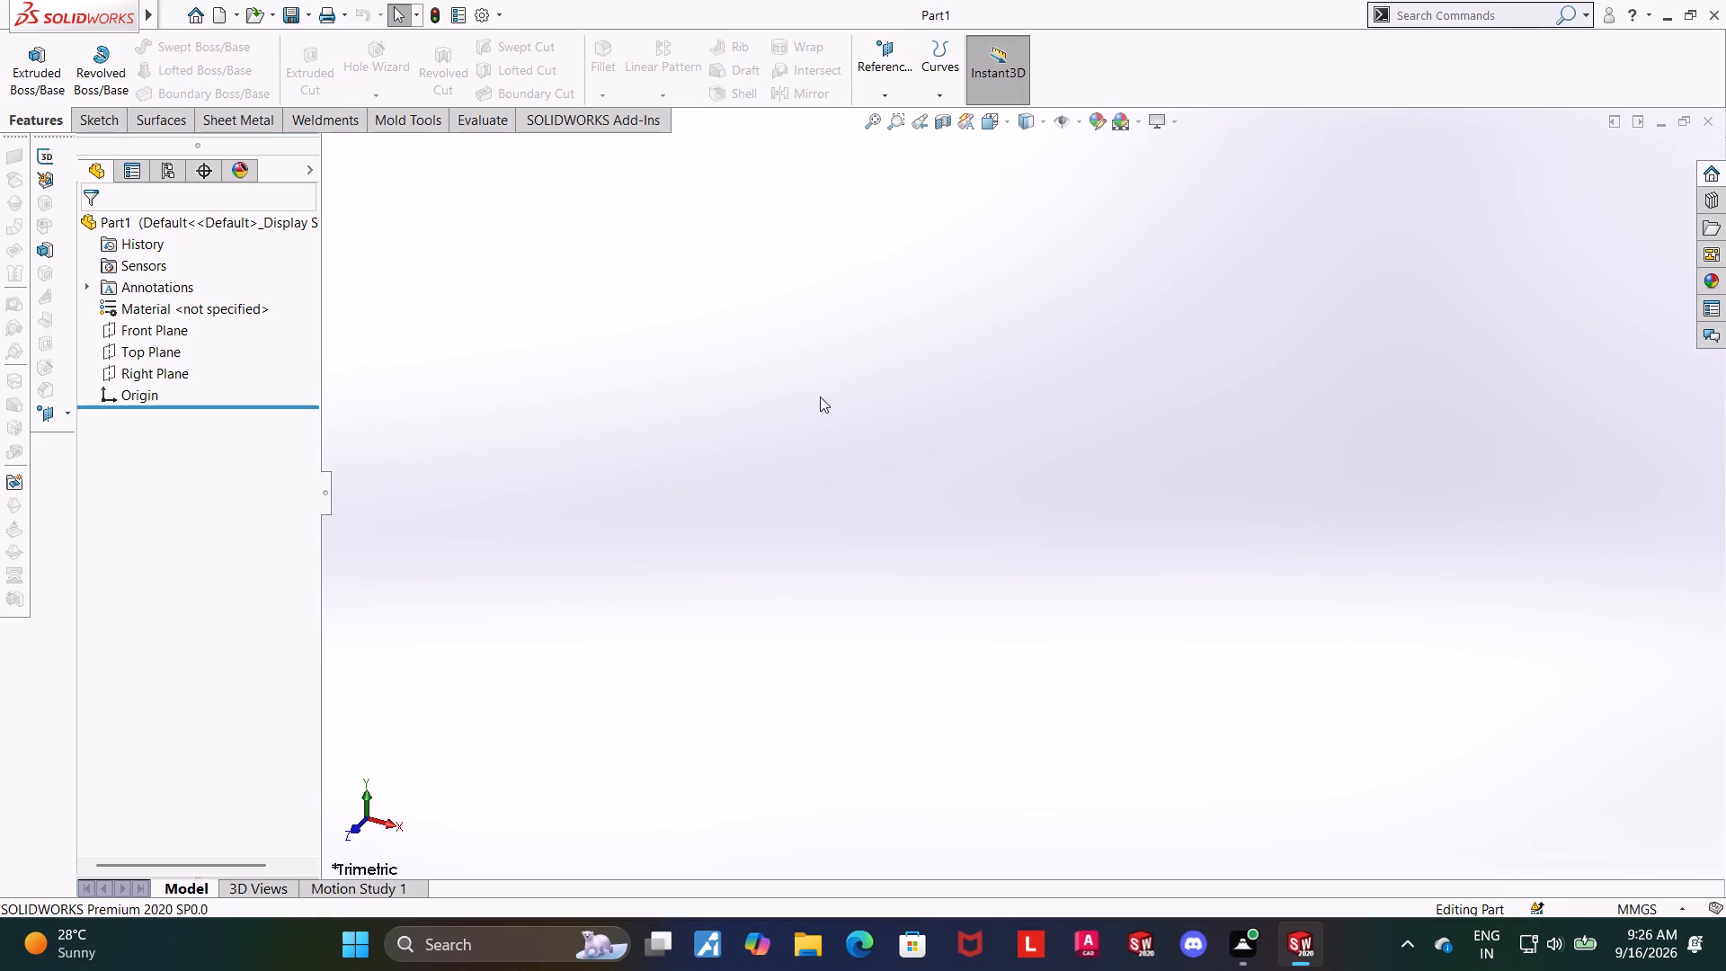
pyautogui.click(864, 943)
pyautogui.click(87, 344)
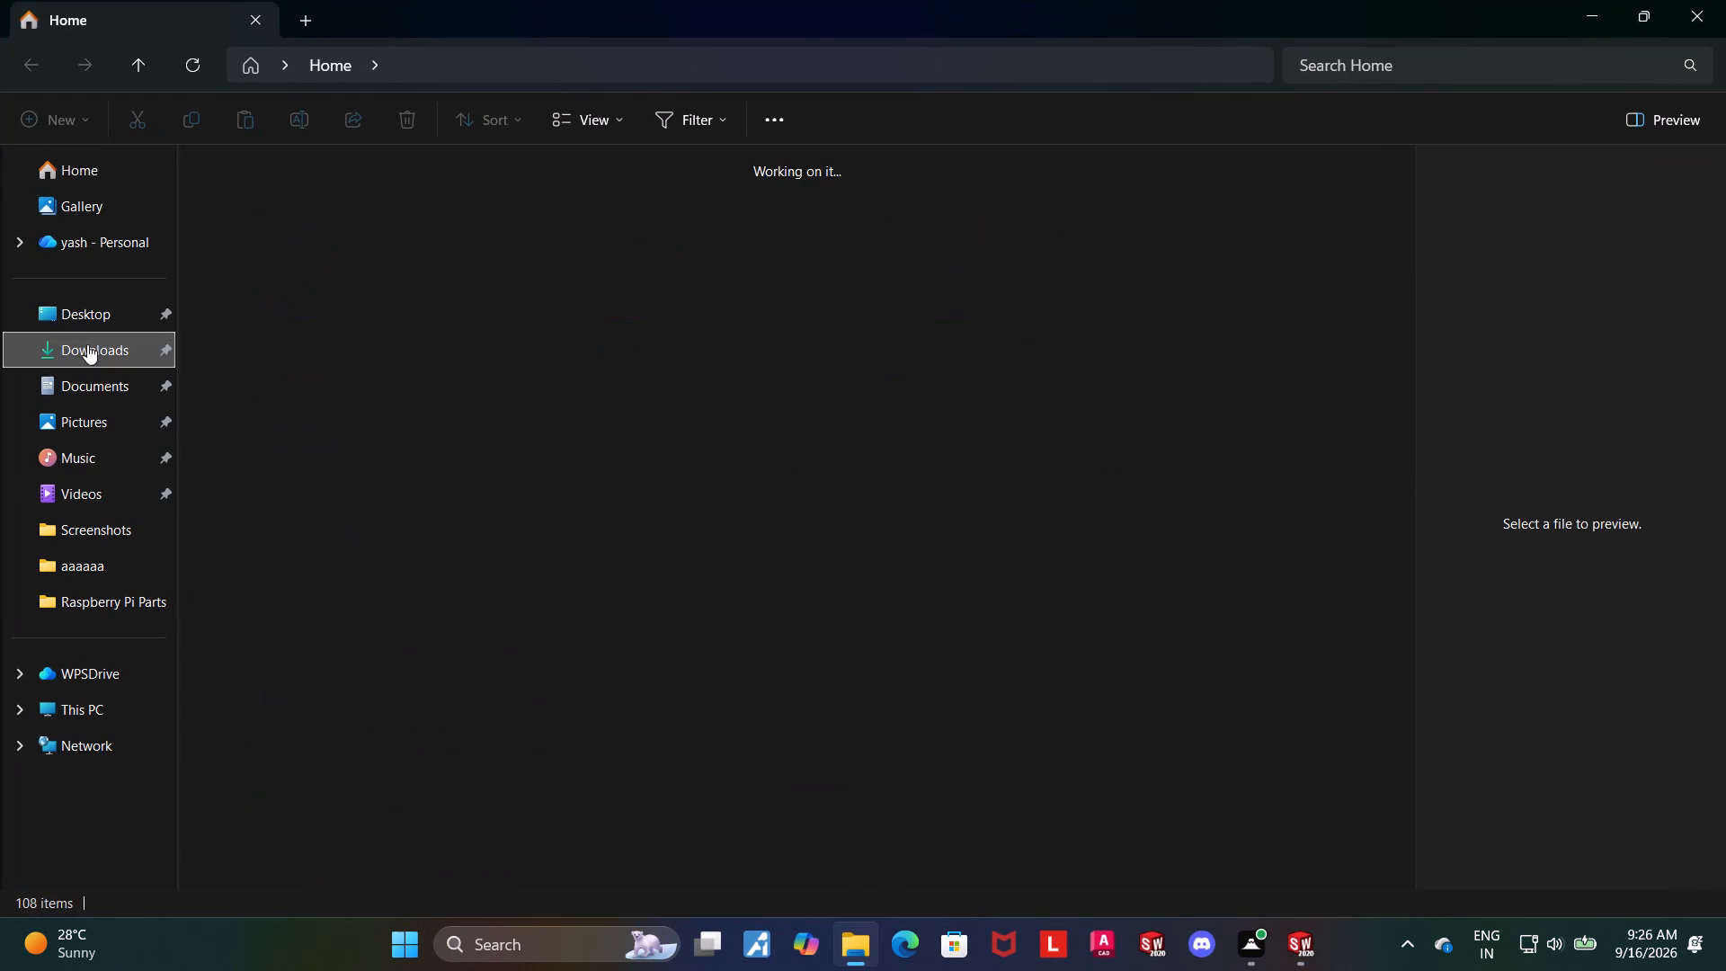
pyautogui.doubleClick(239, 259)
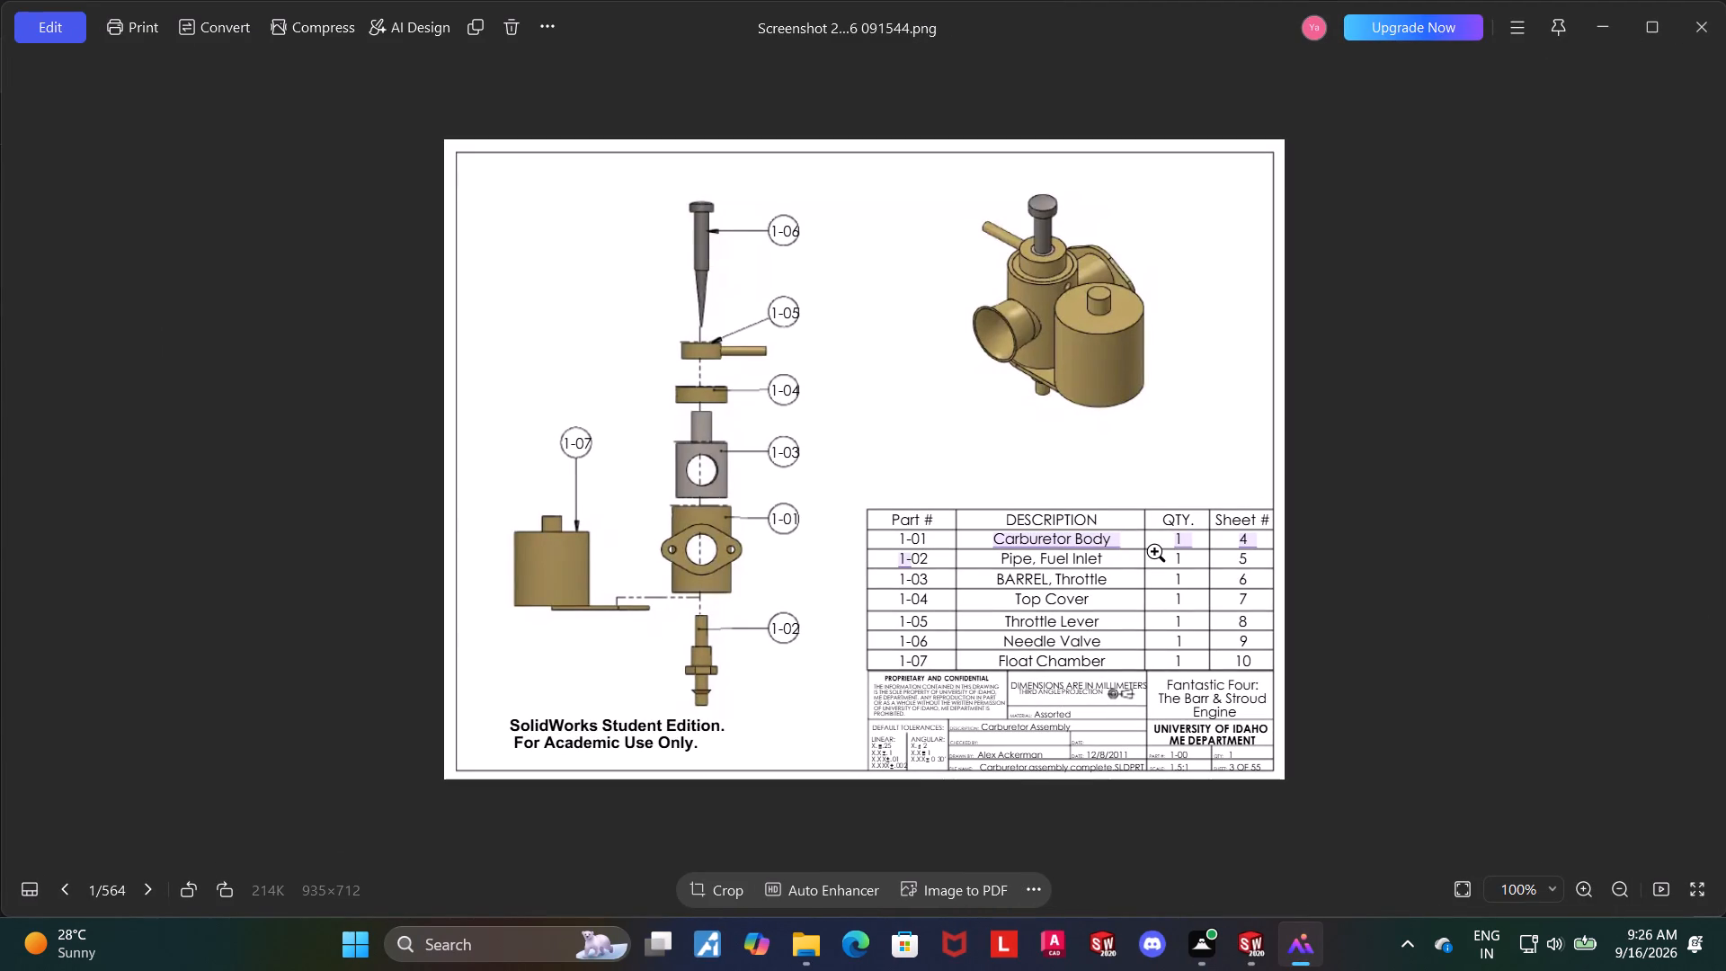
pyautogui.click(1247, 945)
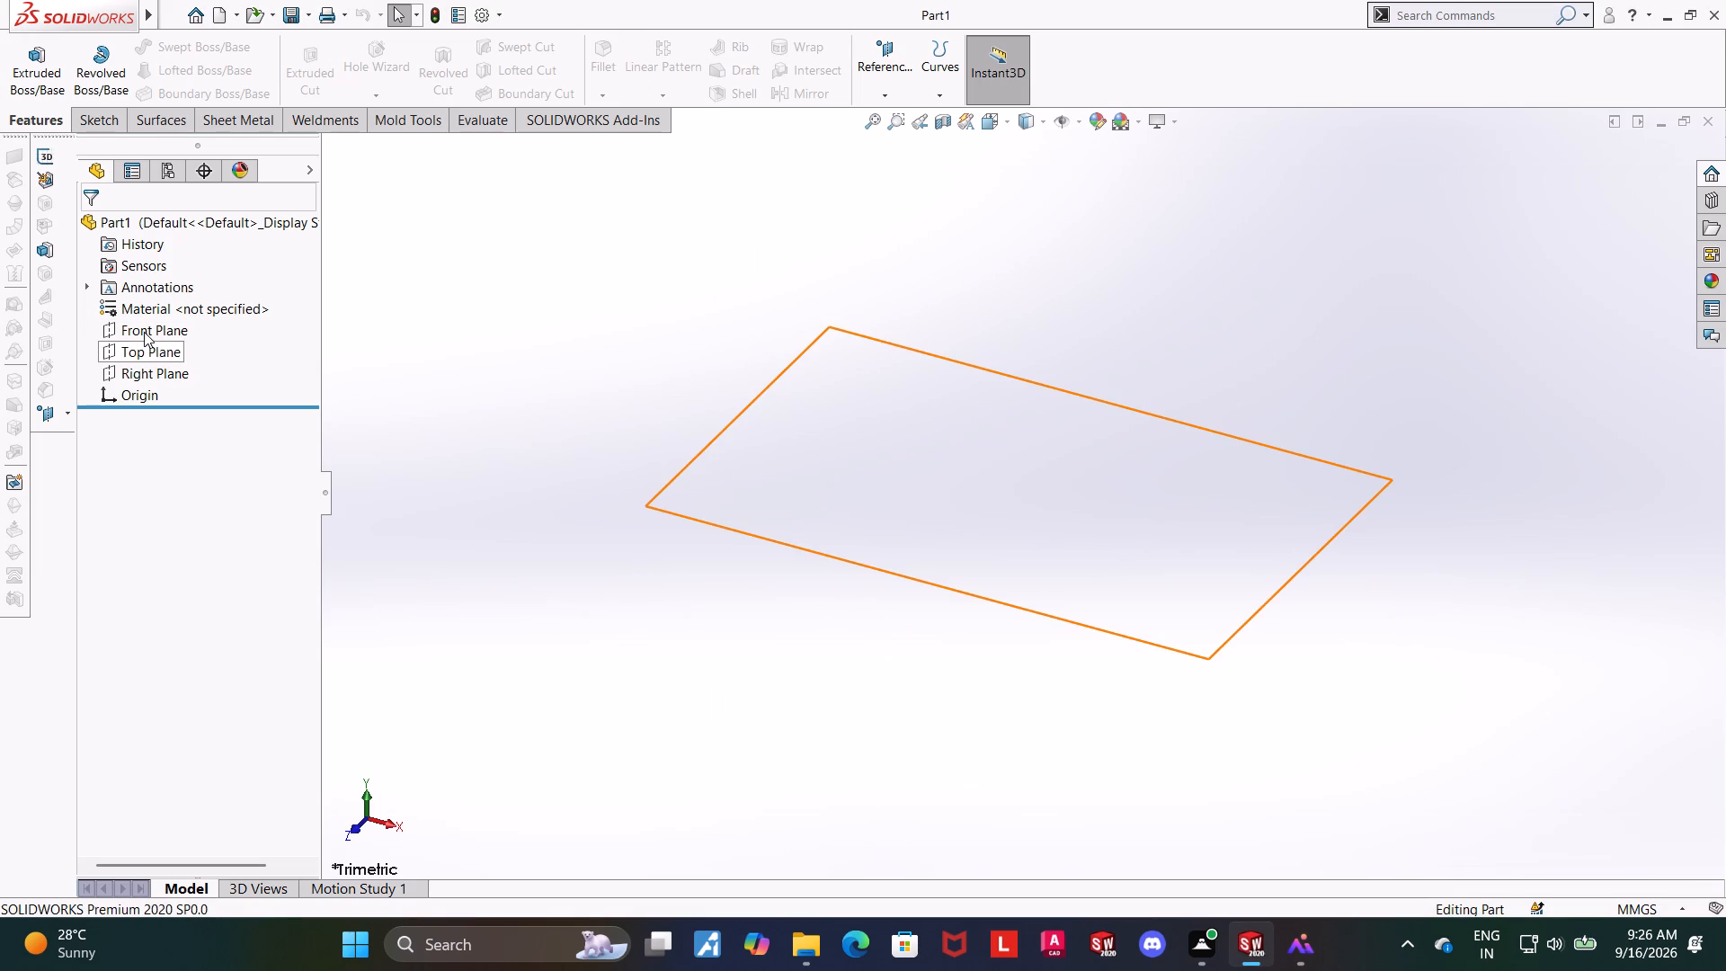
# Sketch two concentric circles centred on the origin on the Top Plane, the inner one with a radius of about 52 mm.
pyautogui.click(144, 354)
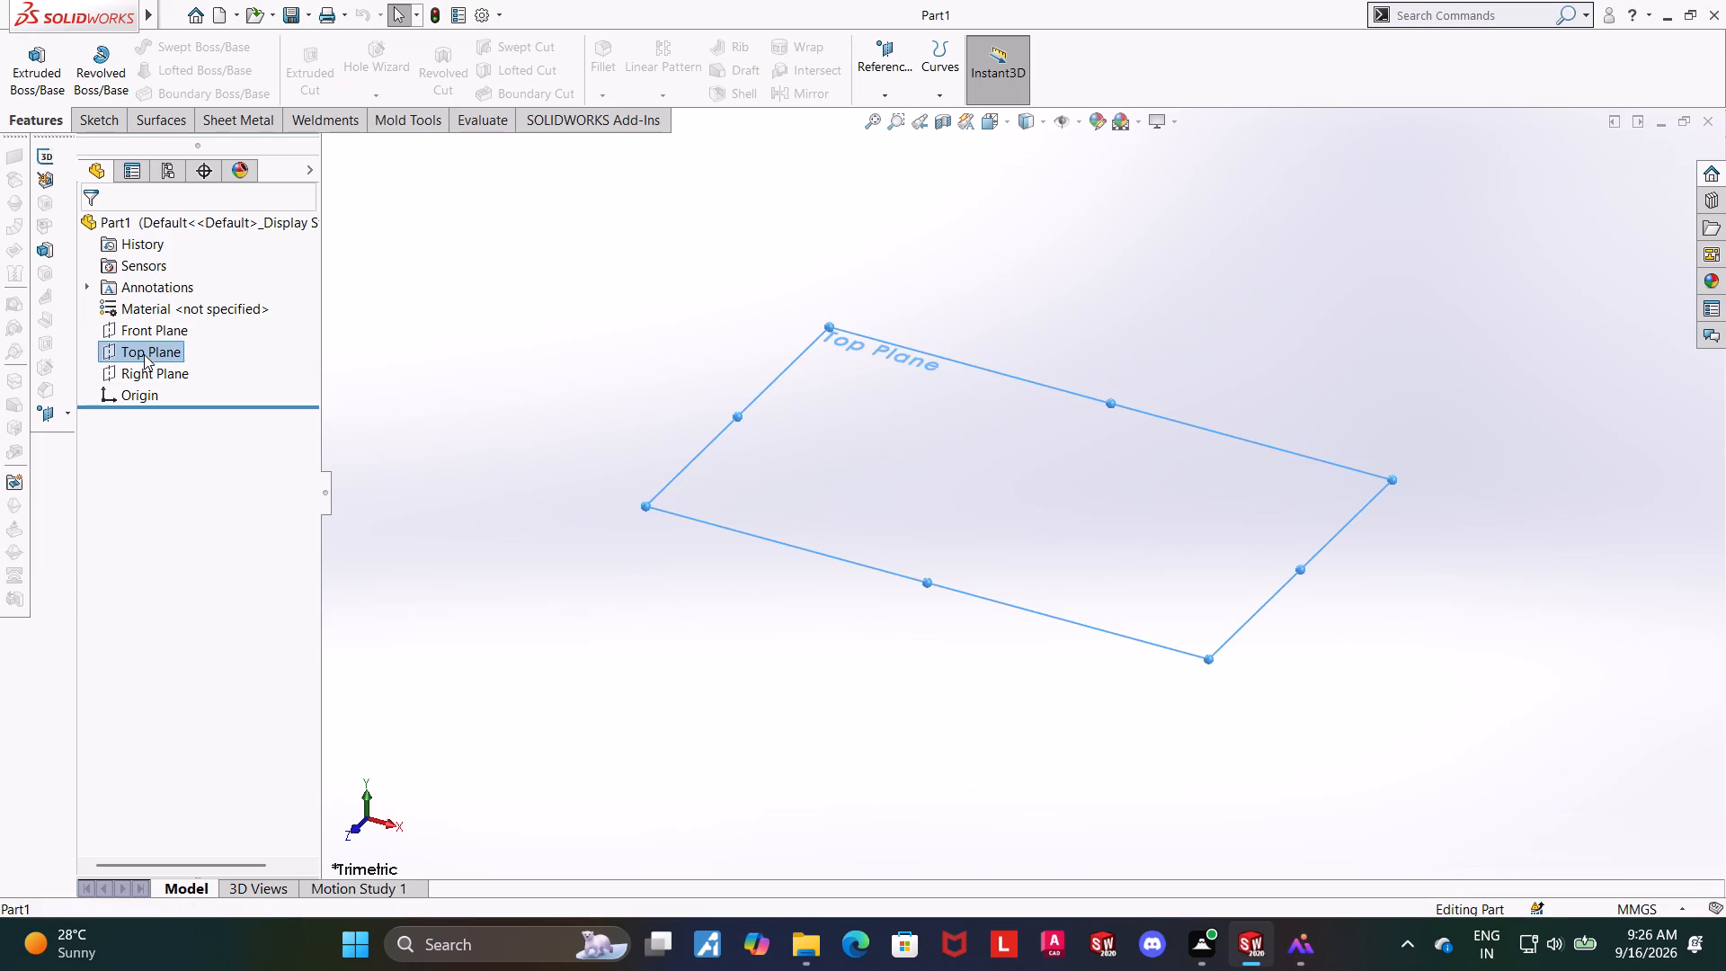
pyautogui.click(156, 325)
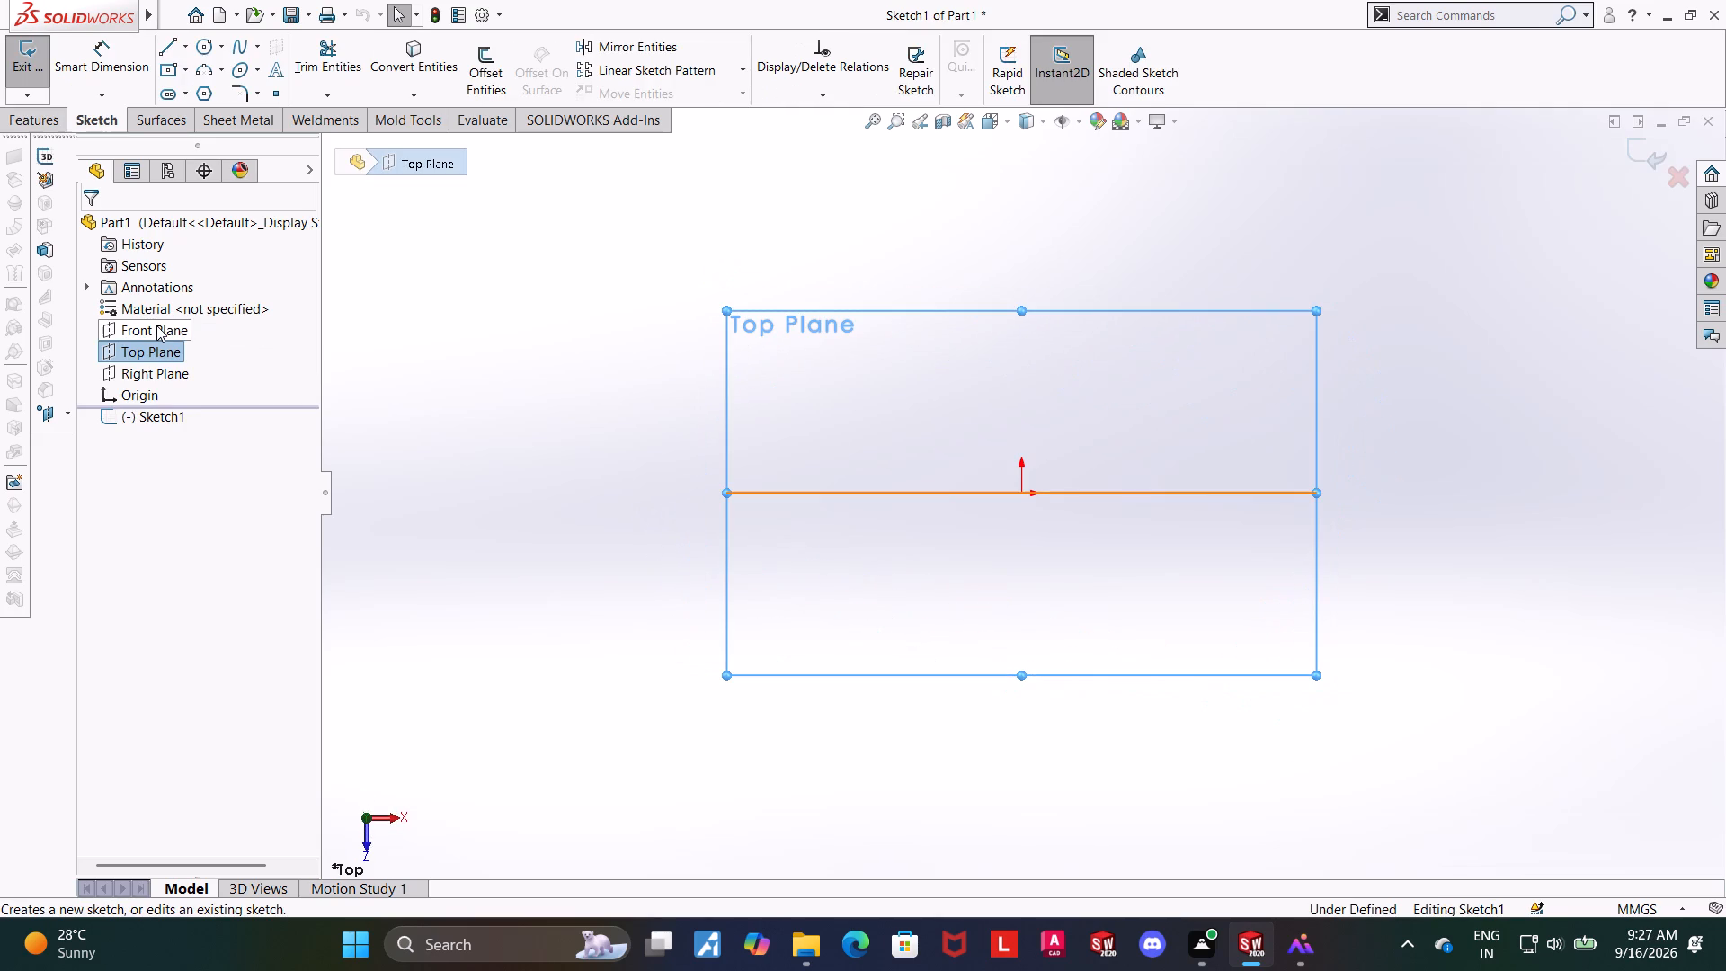
pyautogui.click(210, 50)
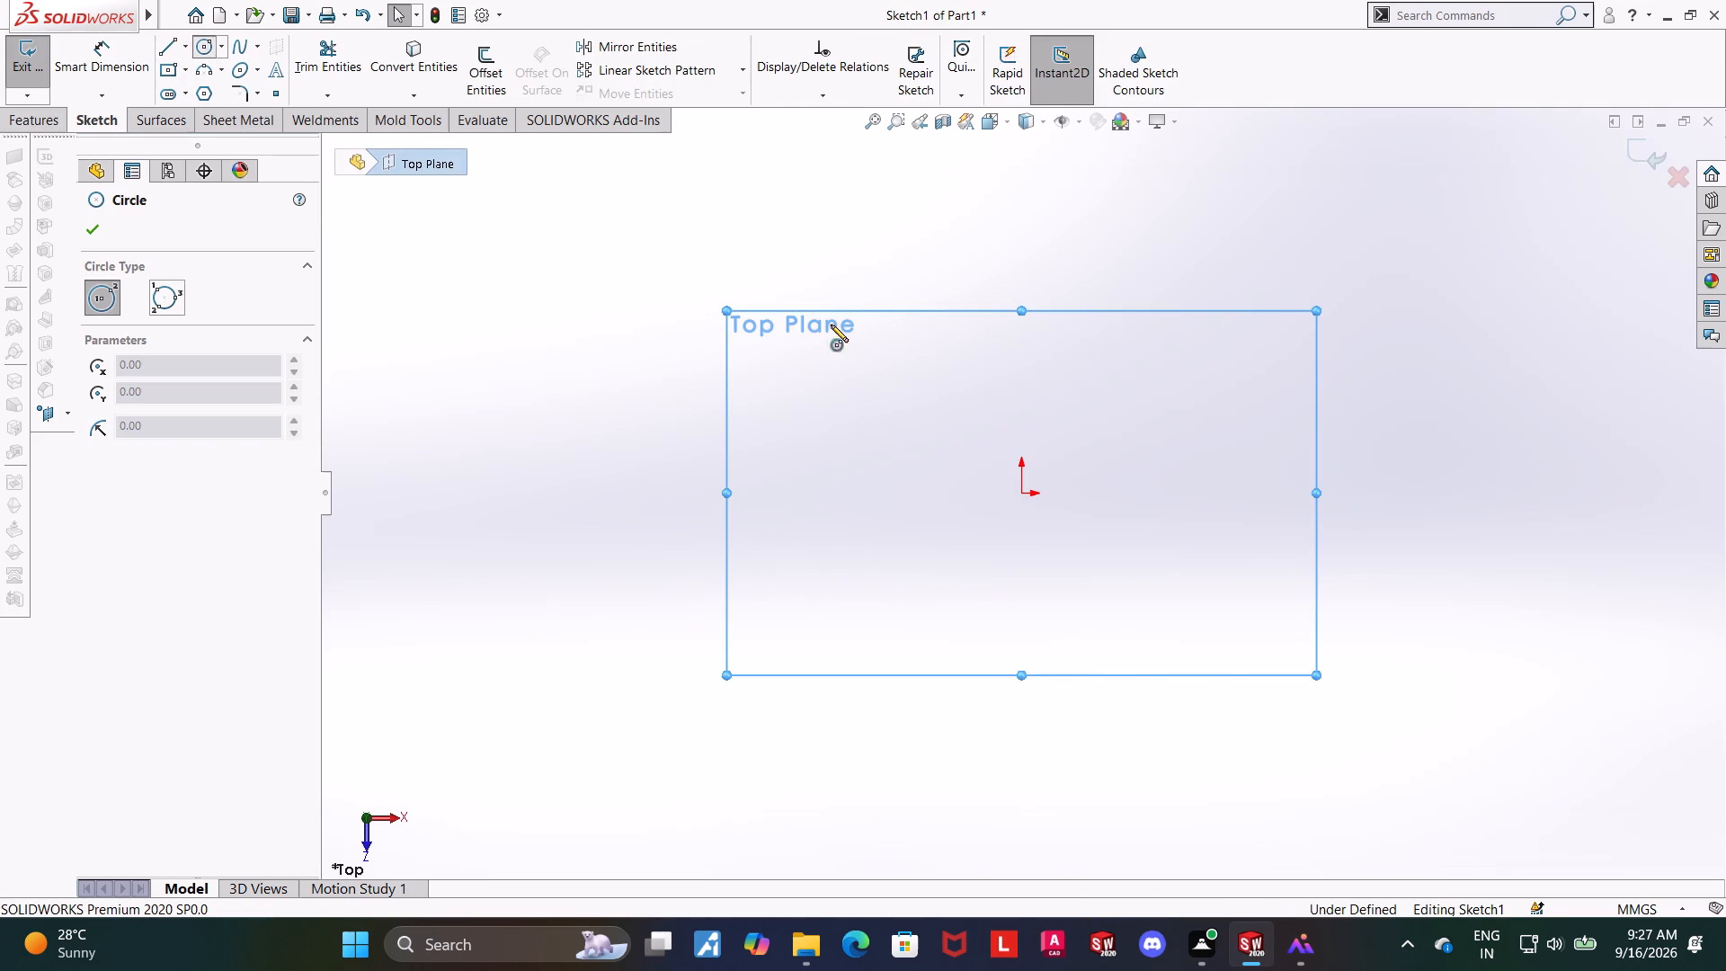
pyautogui.click(1021, 496)
pyautogui.click(1196, 410)
pyautogui.press('Escape')
pyautogui.press('Escape')
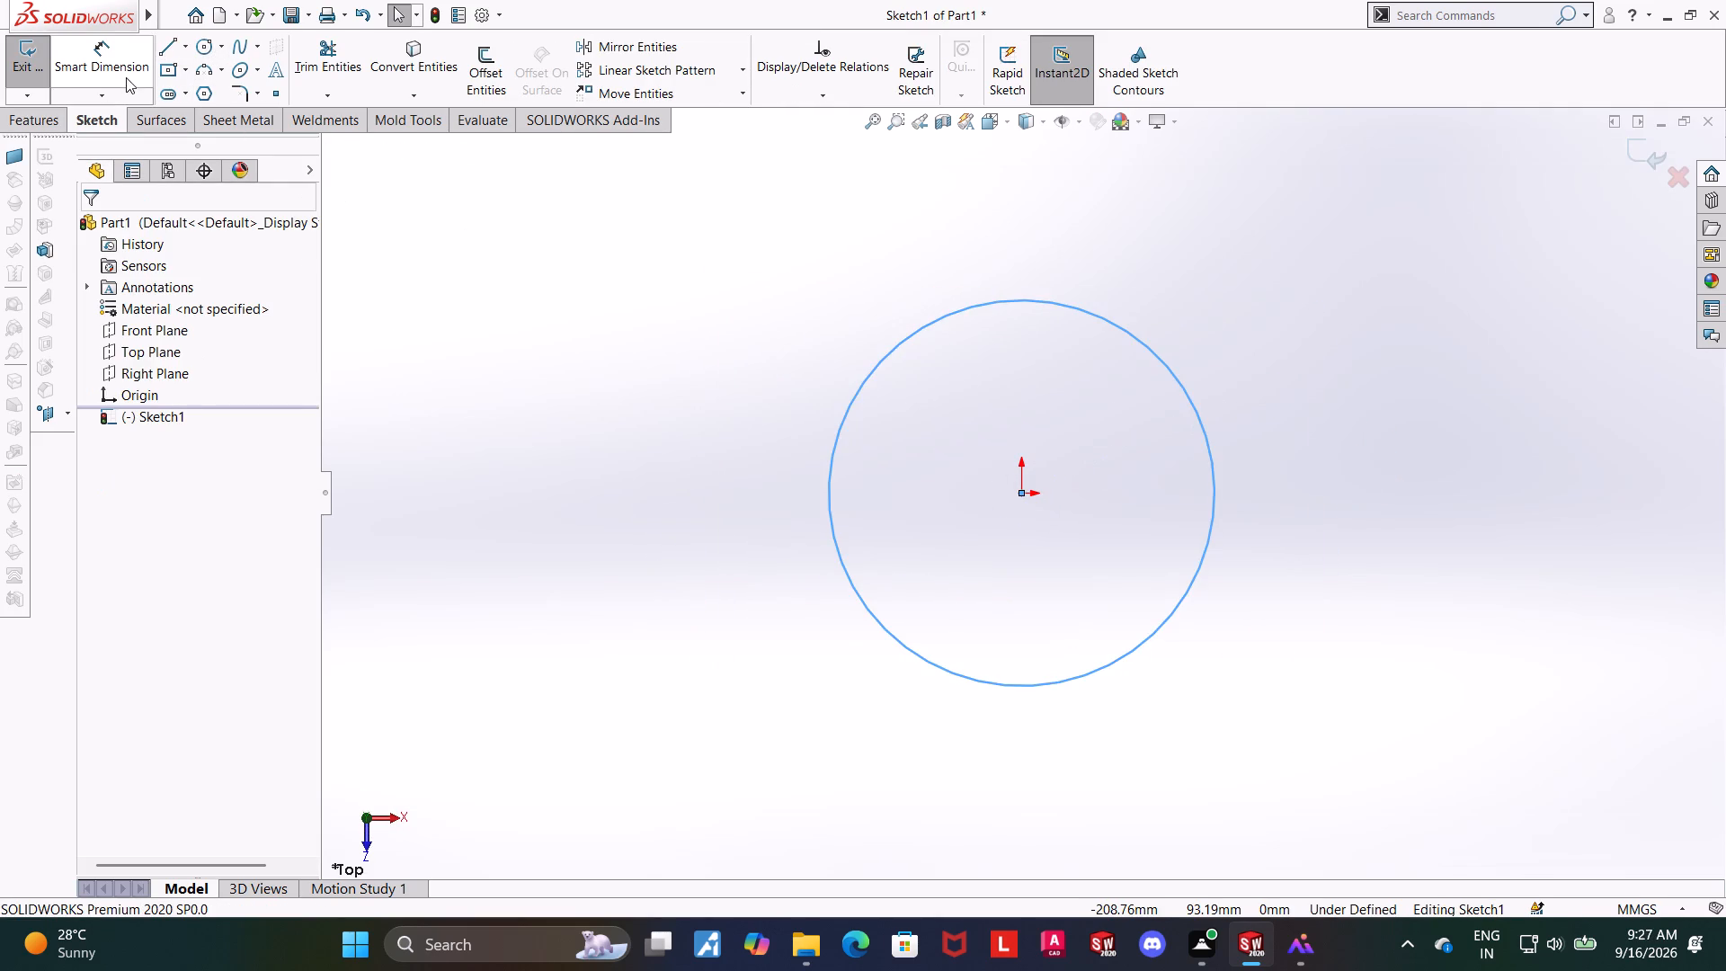
pyautogui.click(200, 48)
pyautogui.click(1023, 493)
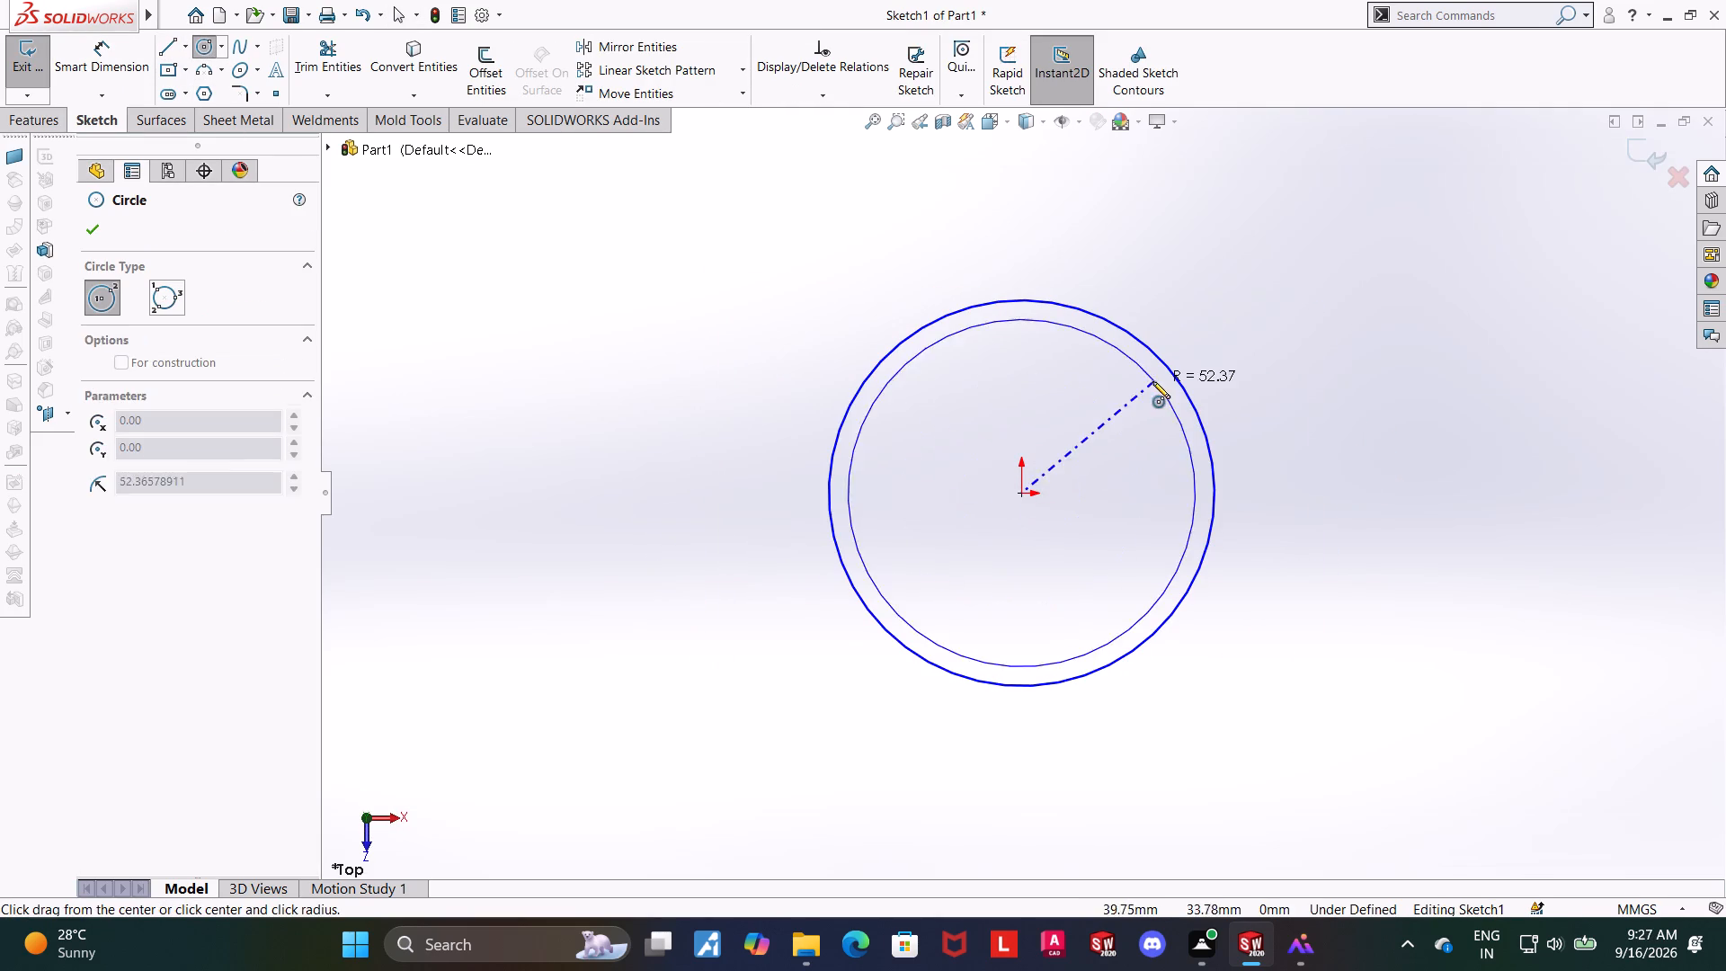
pyautogui.click(1152, 381)
pyautogui.press('Escape')
pyautogui.press('Escape')
# Dimension the outer circle's diameter to 15 mm.
pyautogui.click(130, 64)
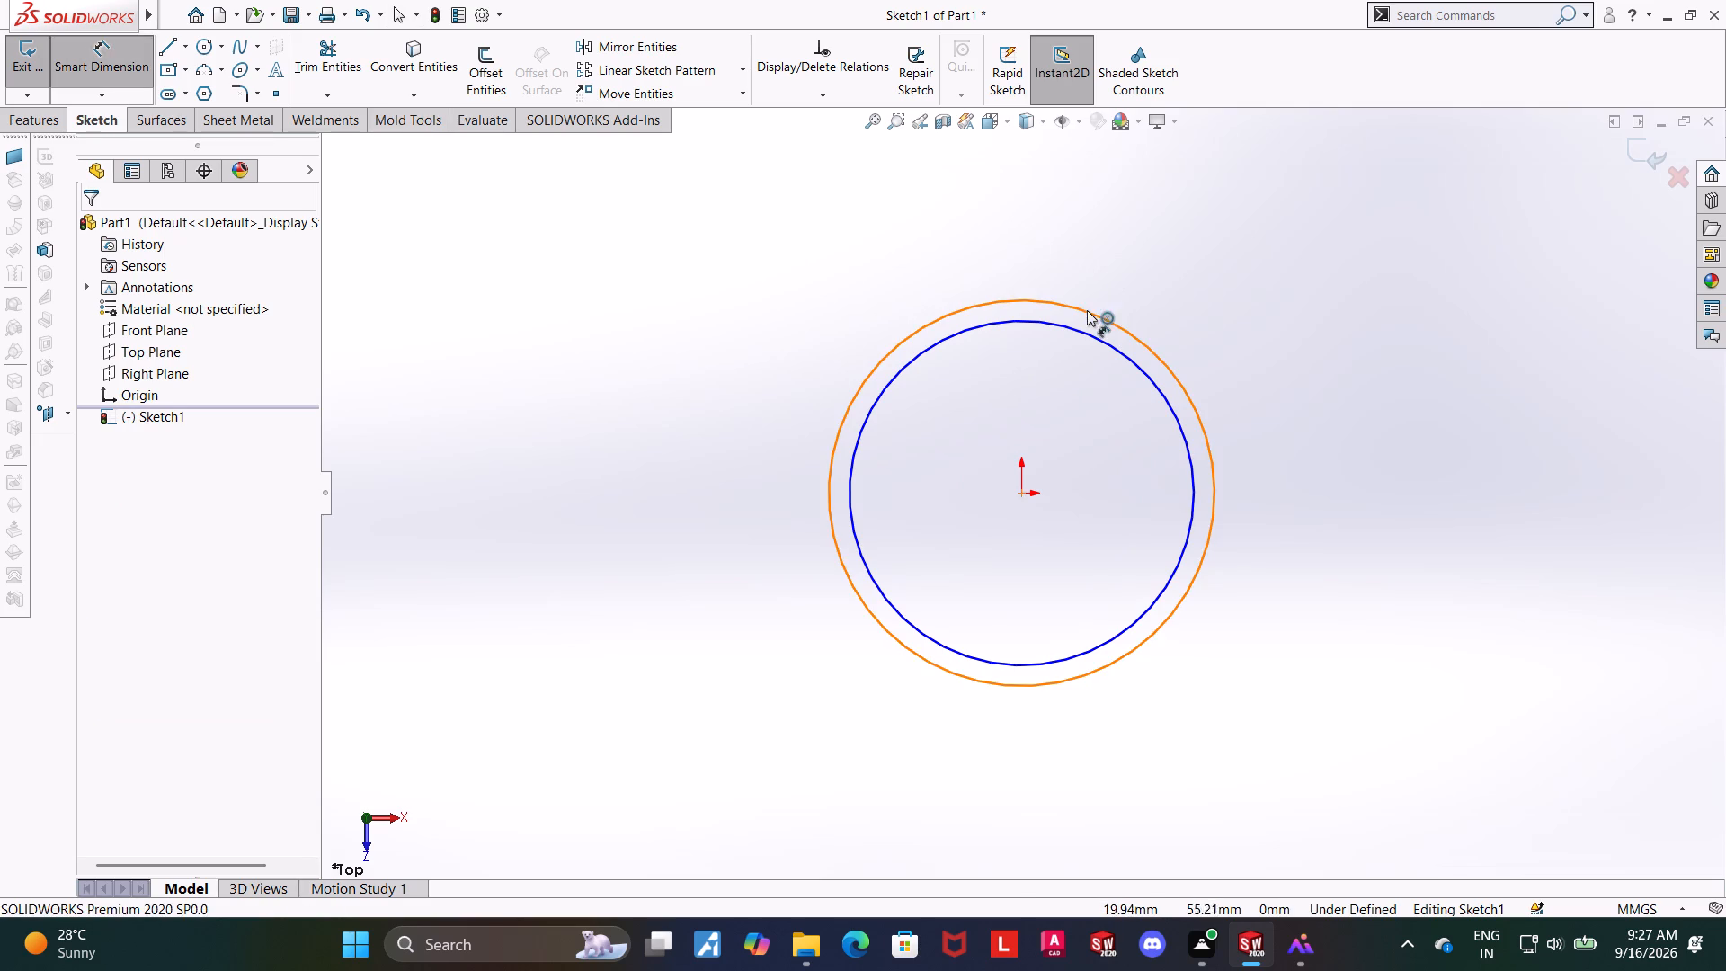
pyautogui.click(1086, 312)
pyautogui.click(1136, 268)
pyautogui.write('15')
pyautogui.press('Return')
pyautogui.press('Escape')
pyautogui.press('Escape')
# Dimension the inner circle's diameter to 13 mm and exit the sketch.
pyautogui.click(94, 45)
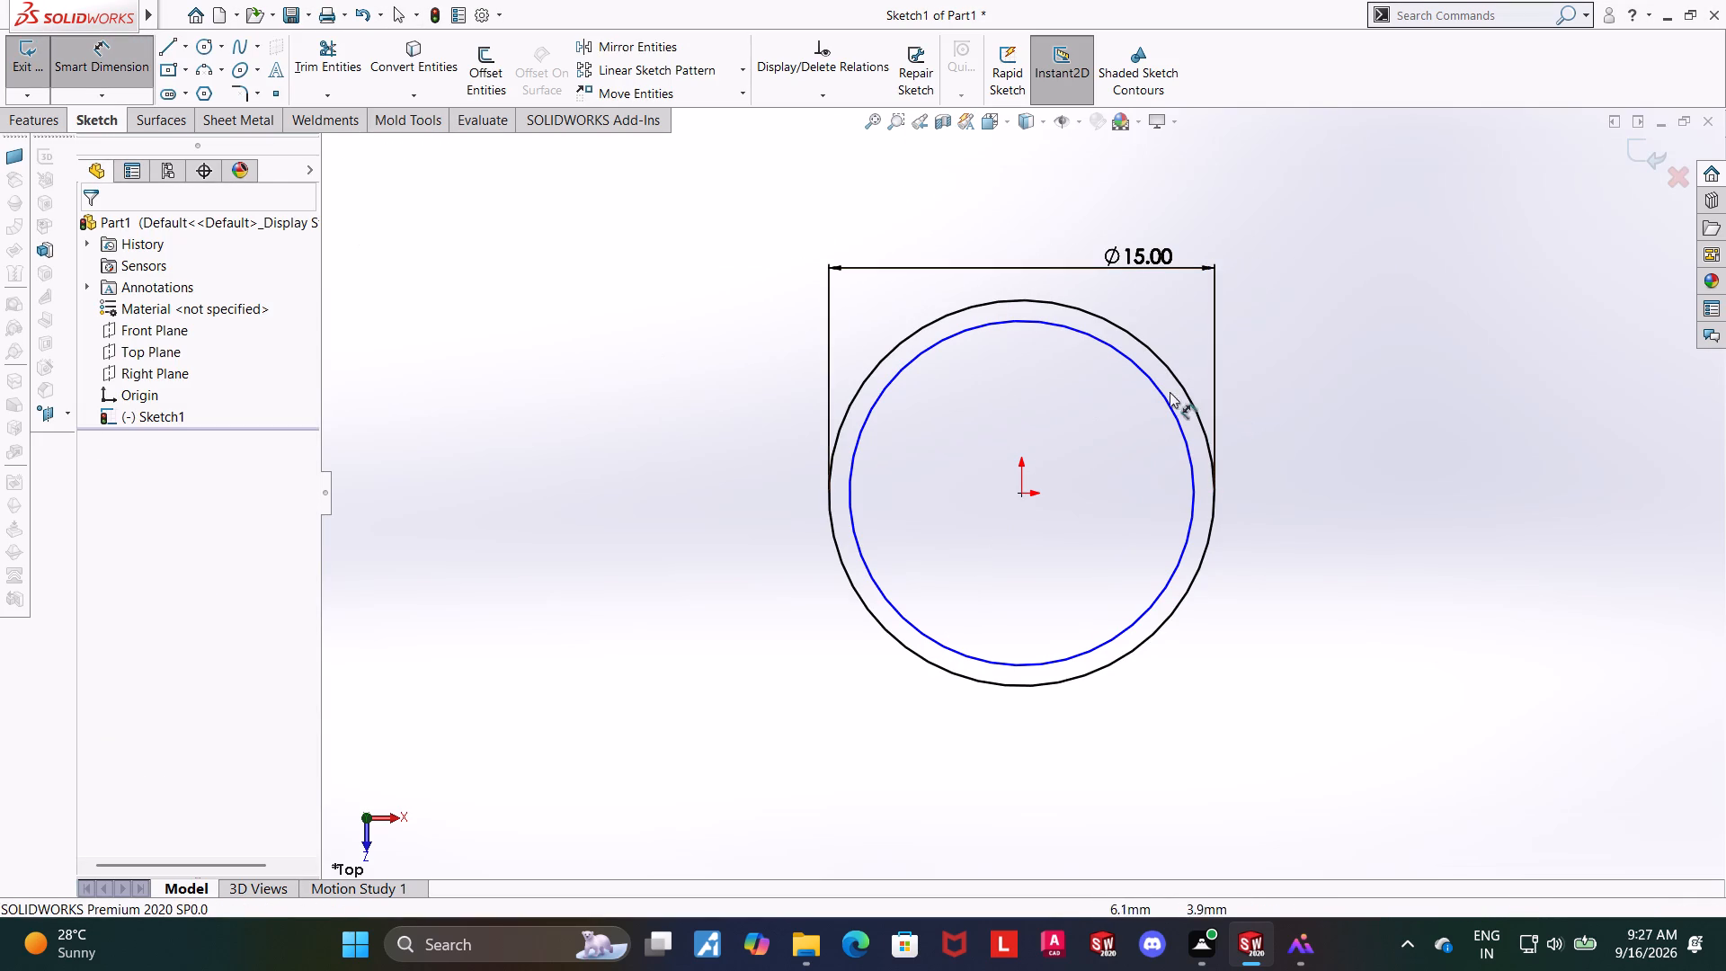
pyautogui.click(1159, 392)
pyautogui.click(1060, 417)
pyautogui.write('13')
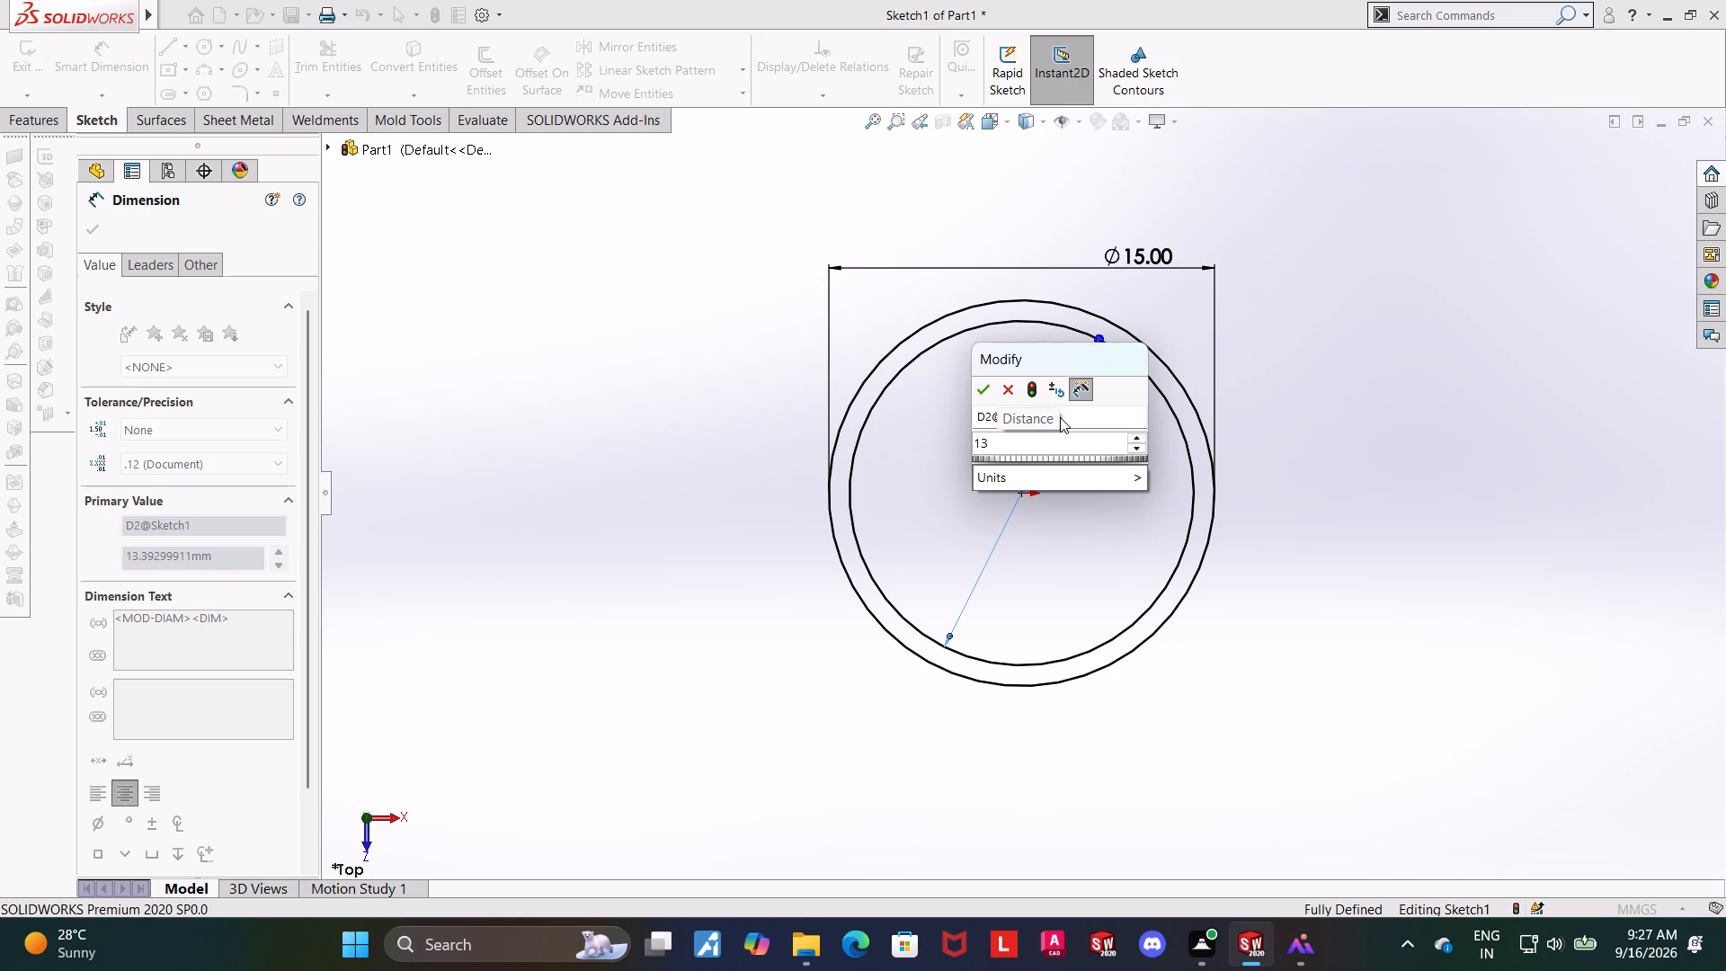
pyautogui.press('Return')
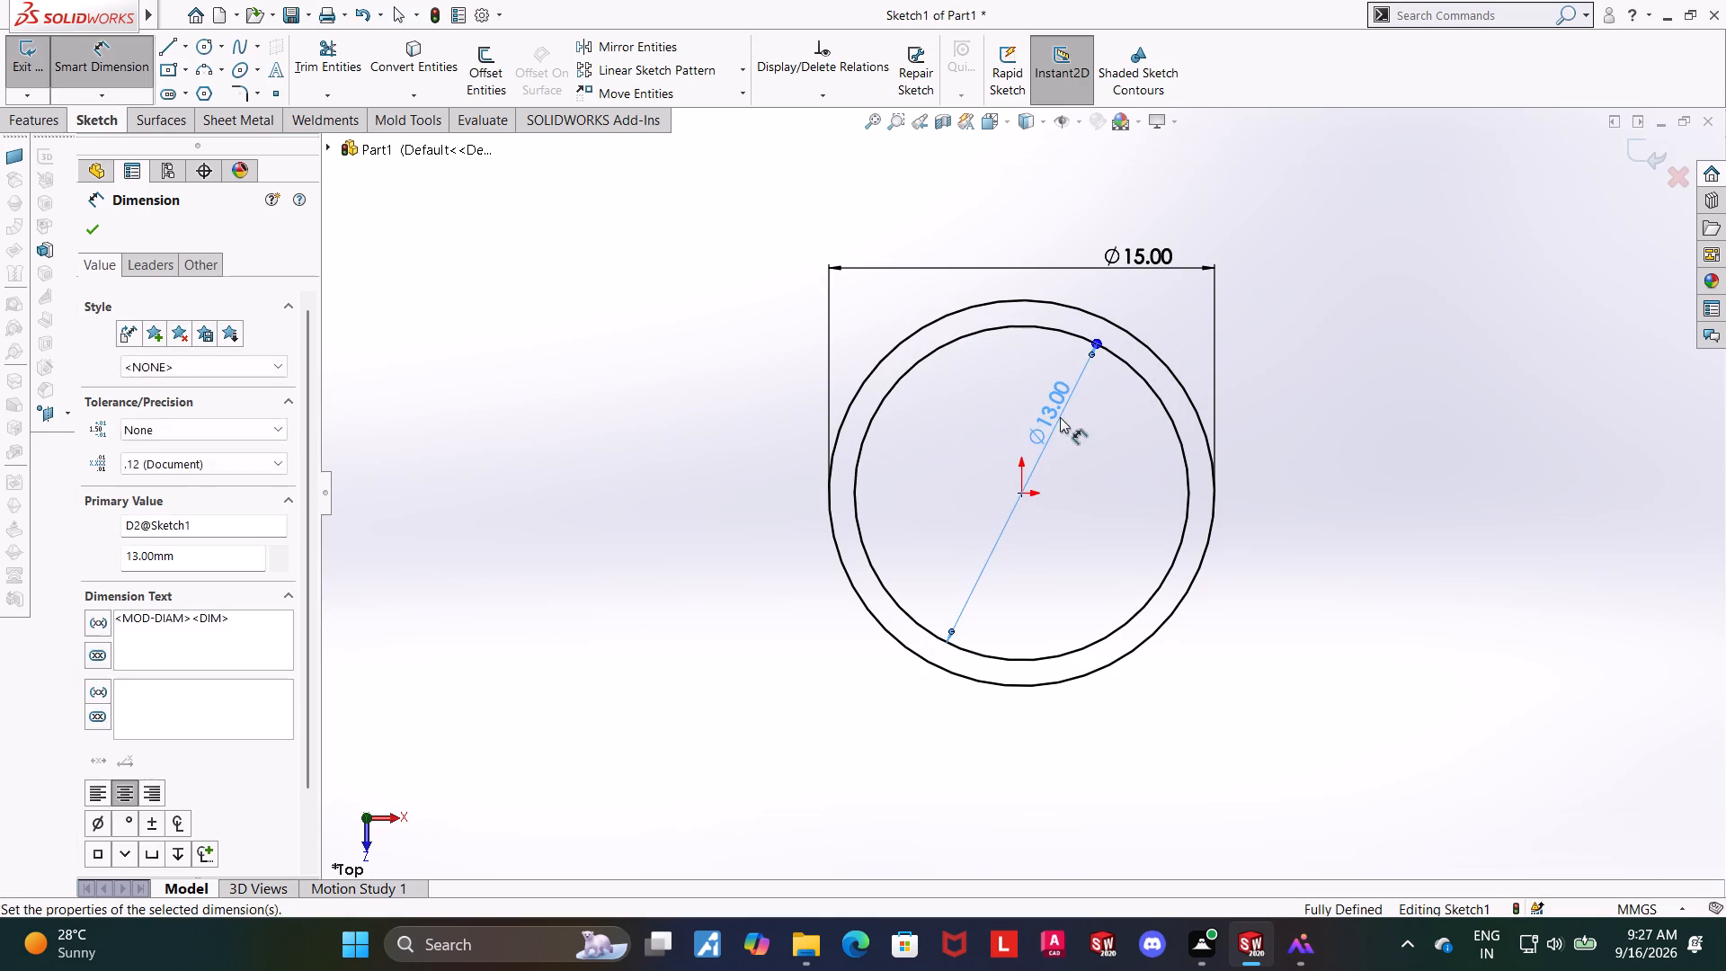
pyautogui.press('Escape')
pyautogui.press('Escape')
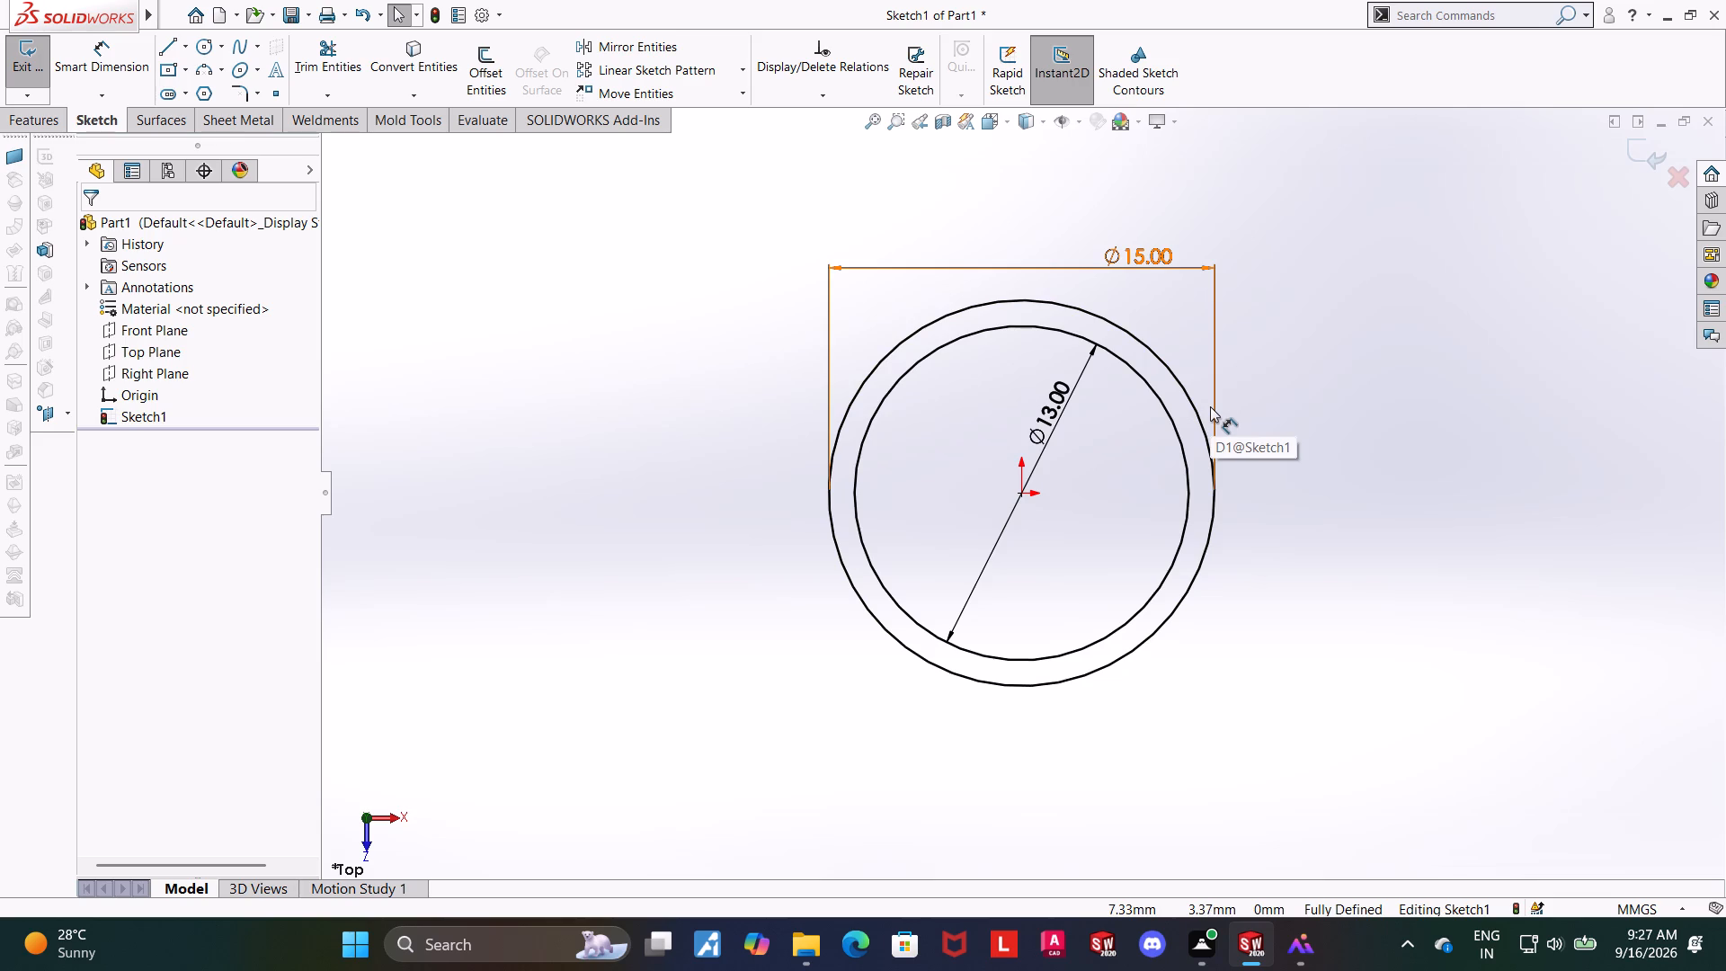
pyautogui.click(1625, 159)
pyautogui.click(1635, 155)
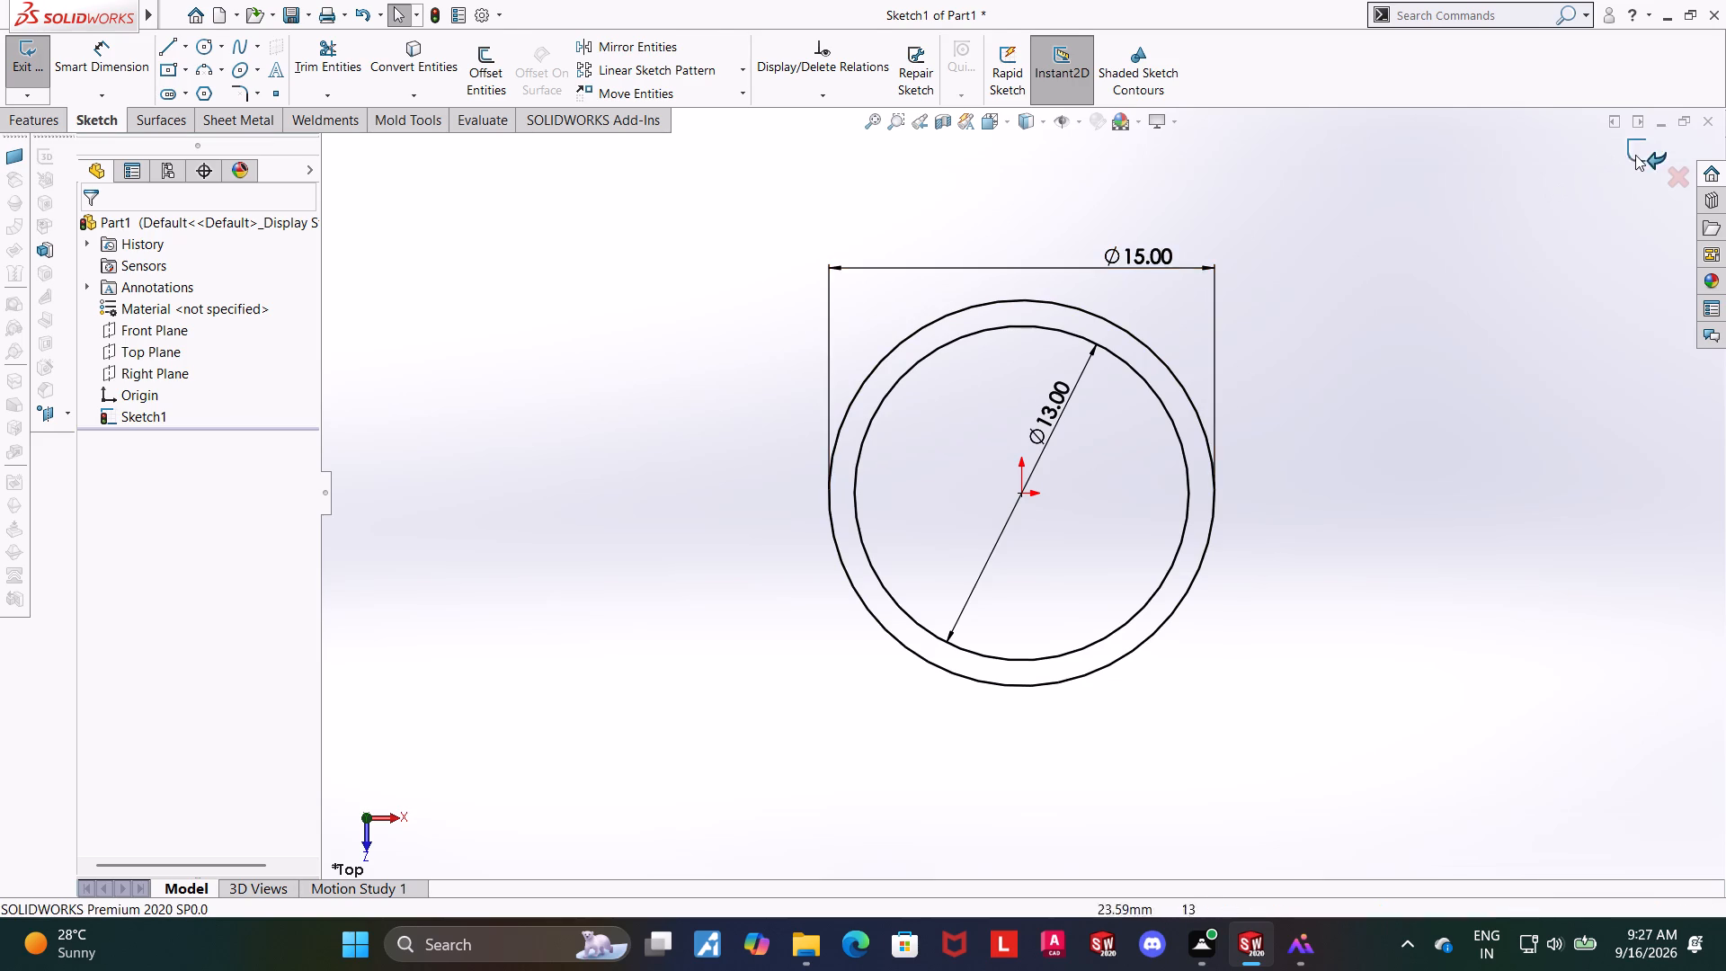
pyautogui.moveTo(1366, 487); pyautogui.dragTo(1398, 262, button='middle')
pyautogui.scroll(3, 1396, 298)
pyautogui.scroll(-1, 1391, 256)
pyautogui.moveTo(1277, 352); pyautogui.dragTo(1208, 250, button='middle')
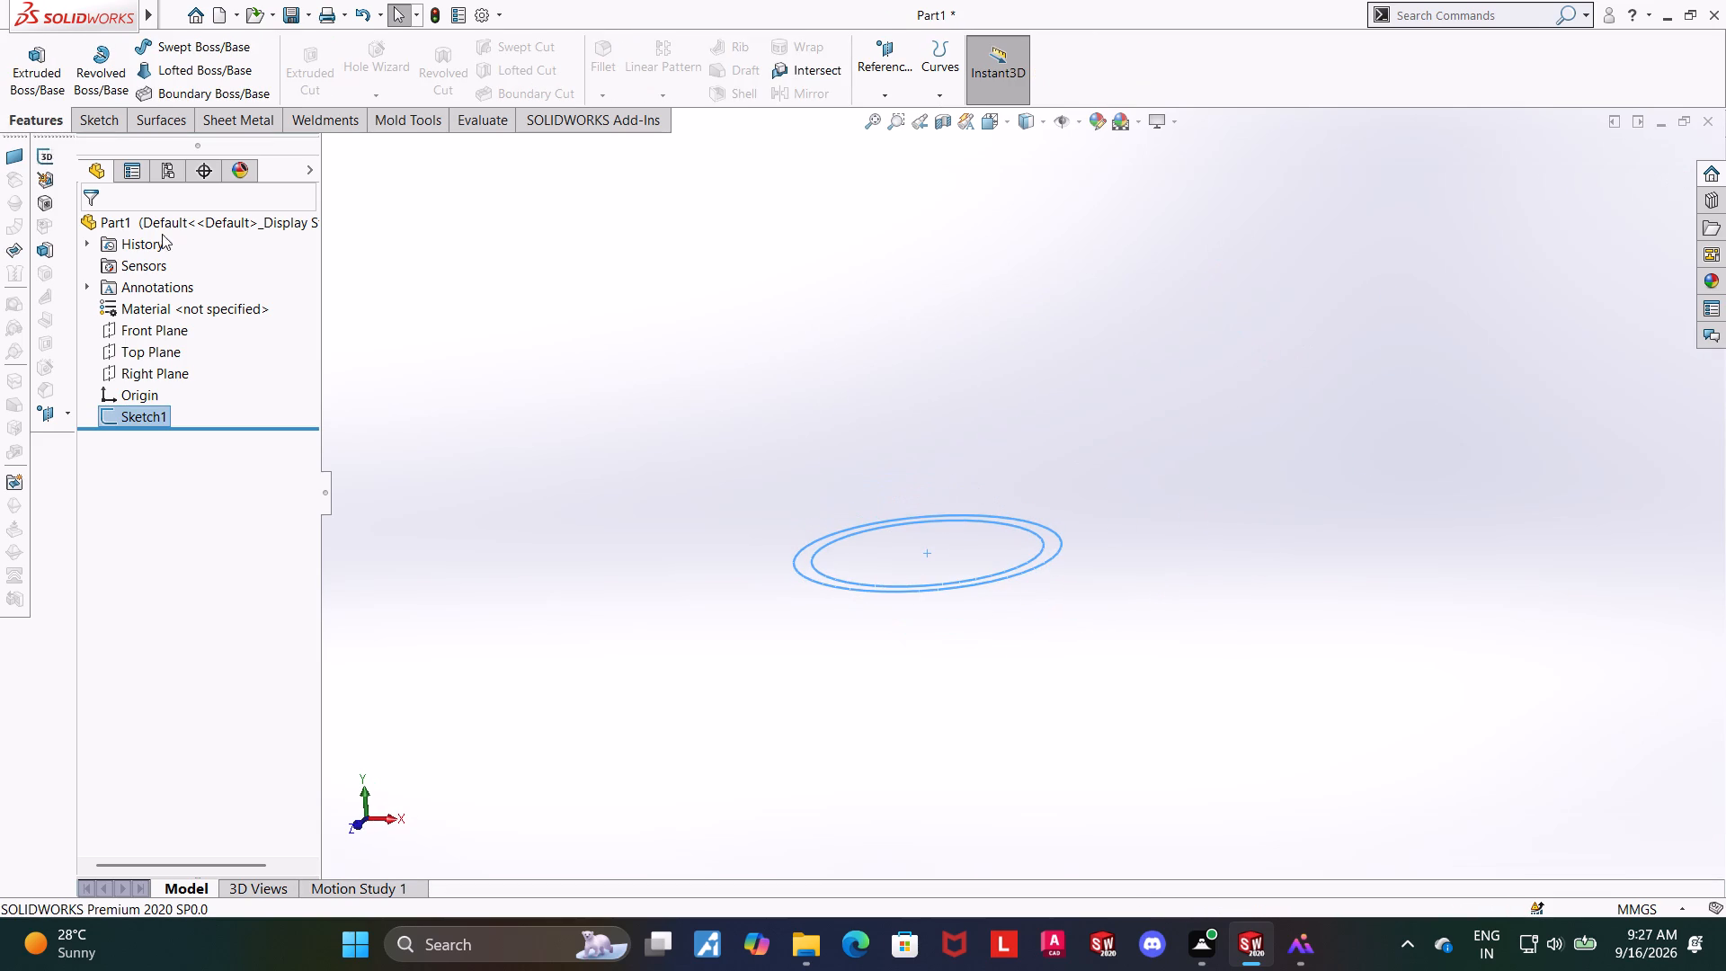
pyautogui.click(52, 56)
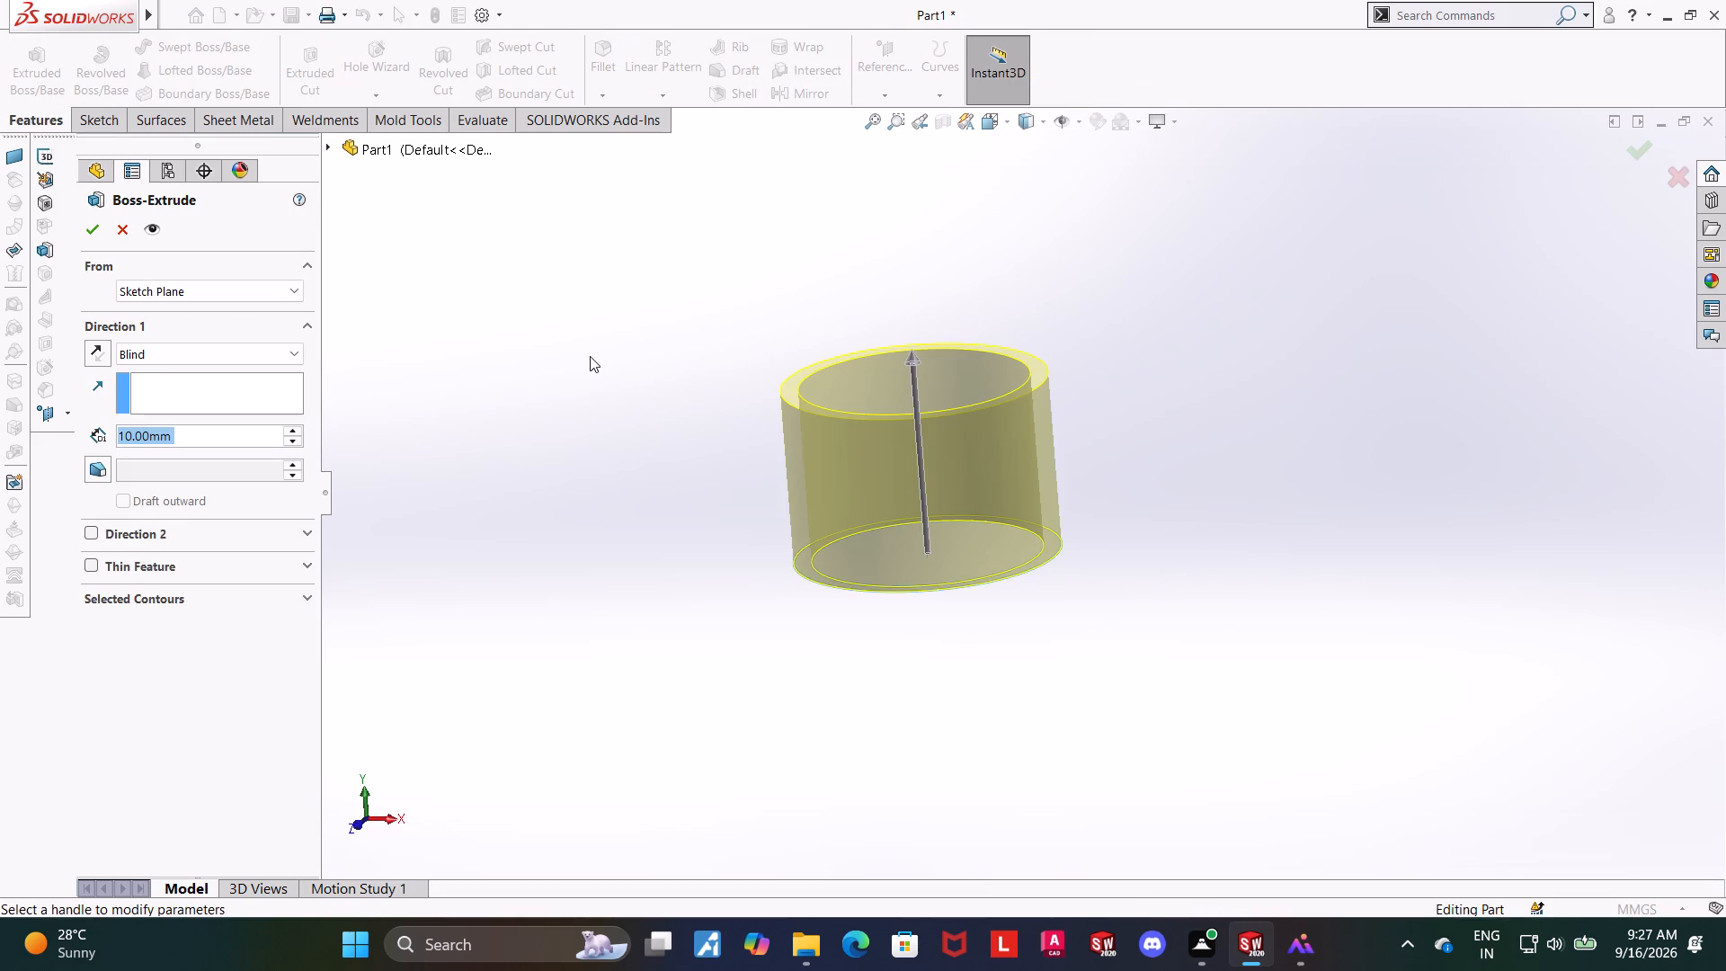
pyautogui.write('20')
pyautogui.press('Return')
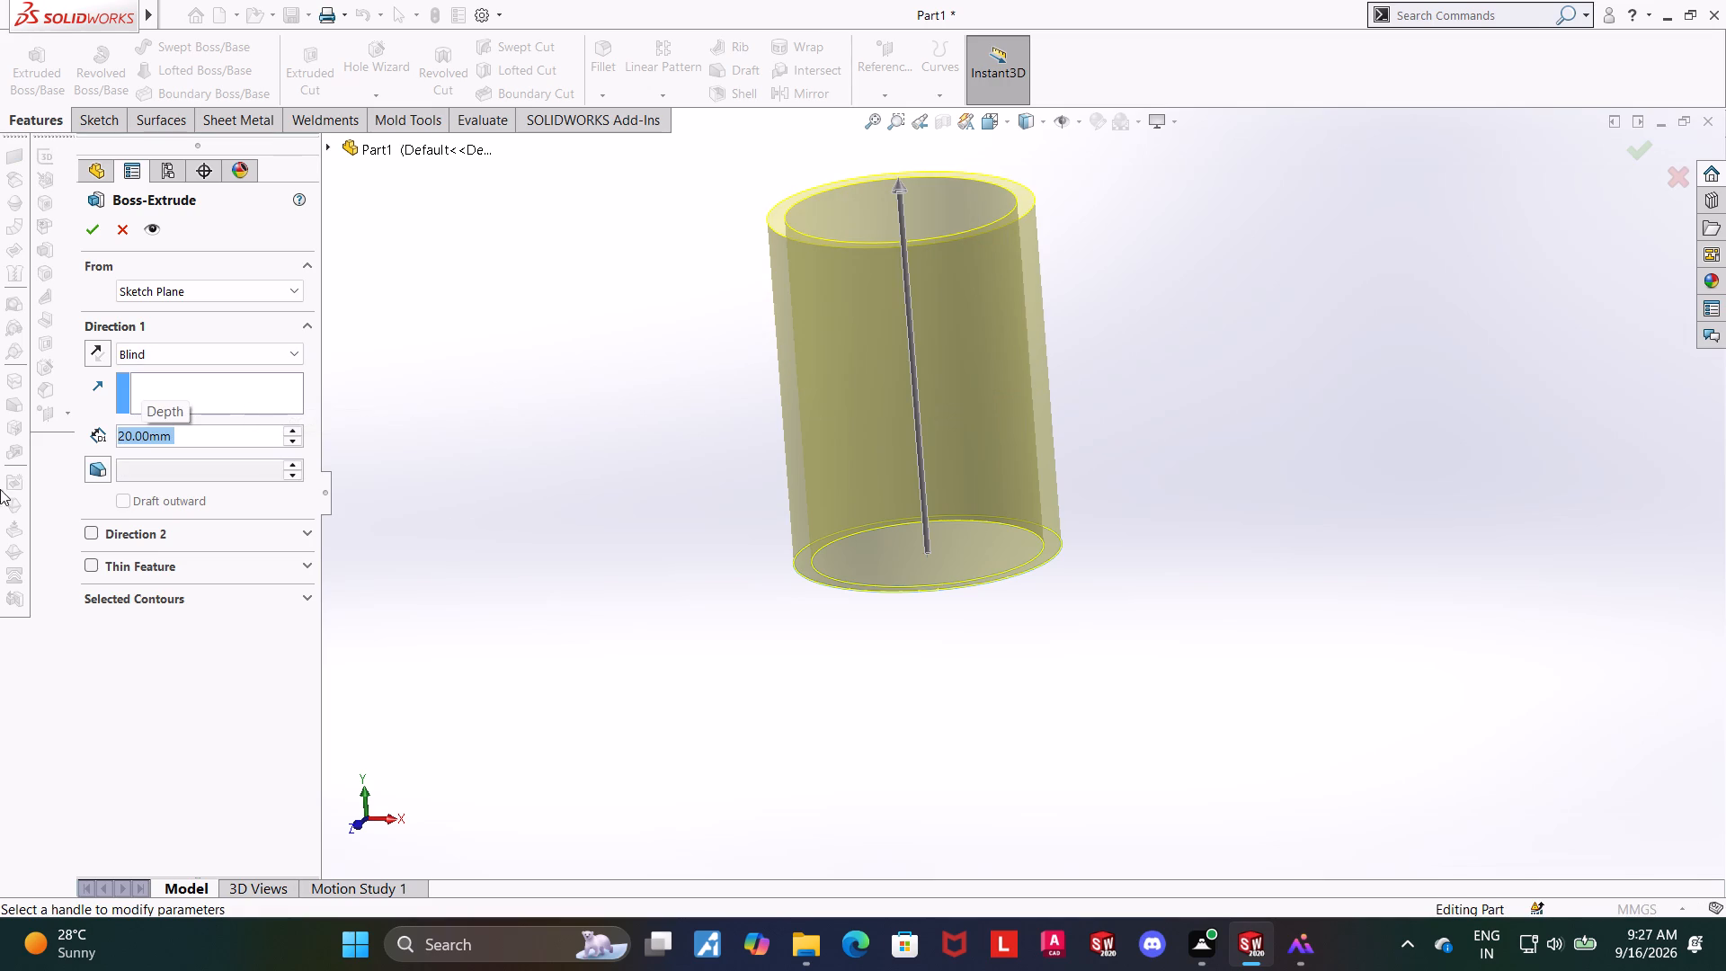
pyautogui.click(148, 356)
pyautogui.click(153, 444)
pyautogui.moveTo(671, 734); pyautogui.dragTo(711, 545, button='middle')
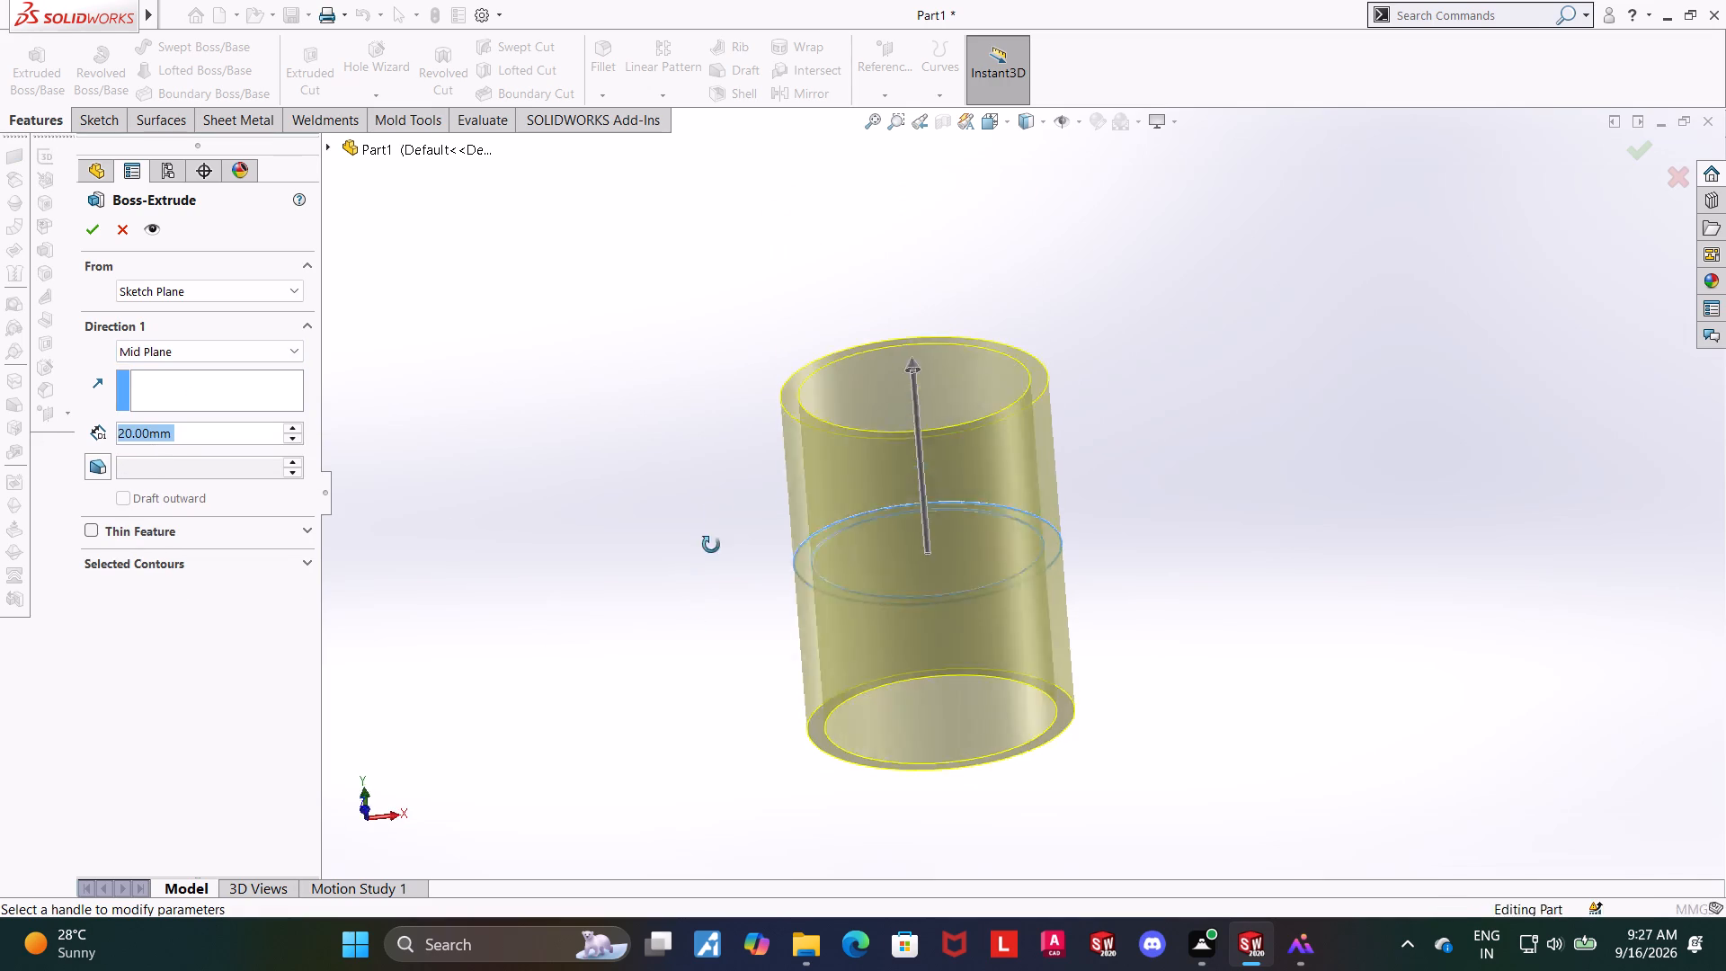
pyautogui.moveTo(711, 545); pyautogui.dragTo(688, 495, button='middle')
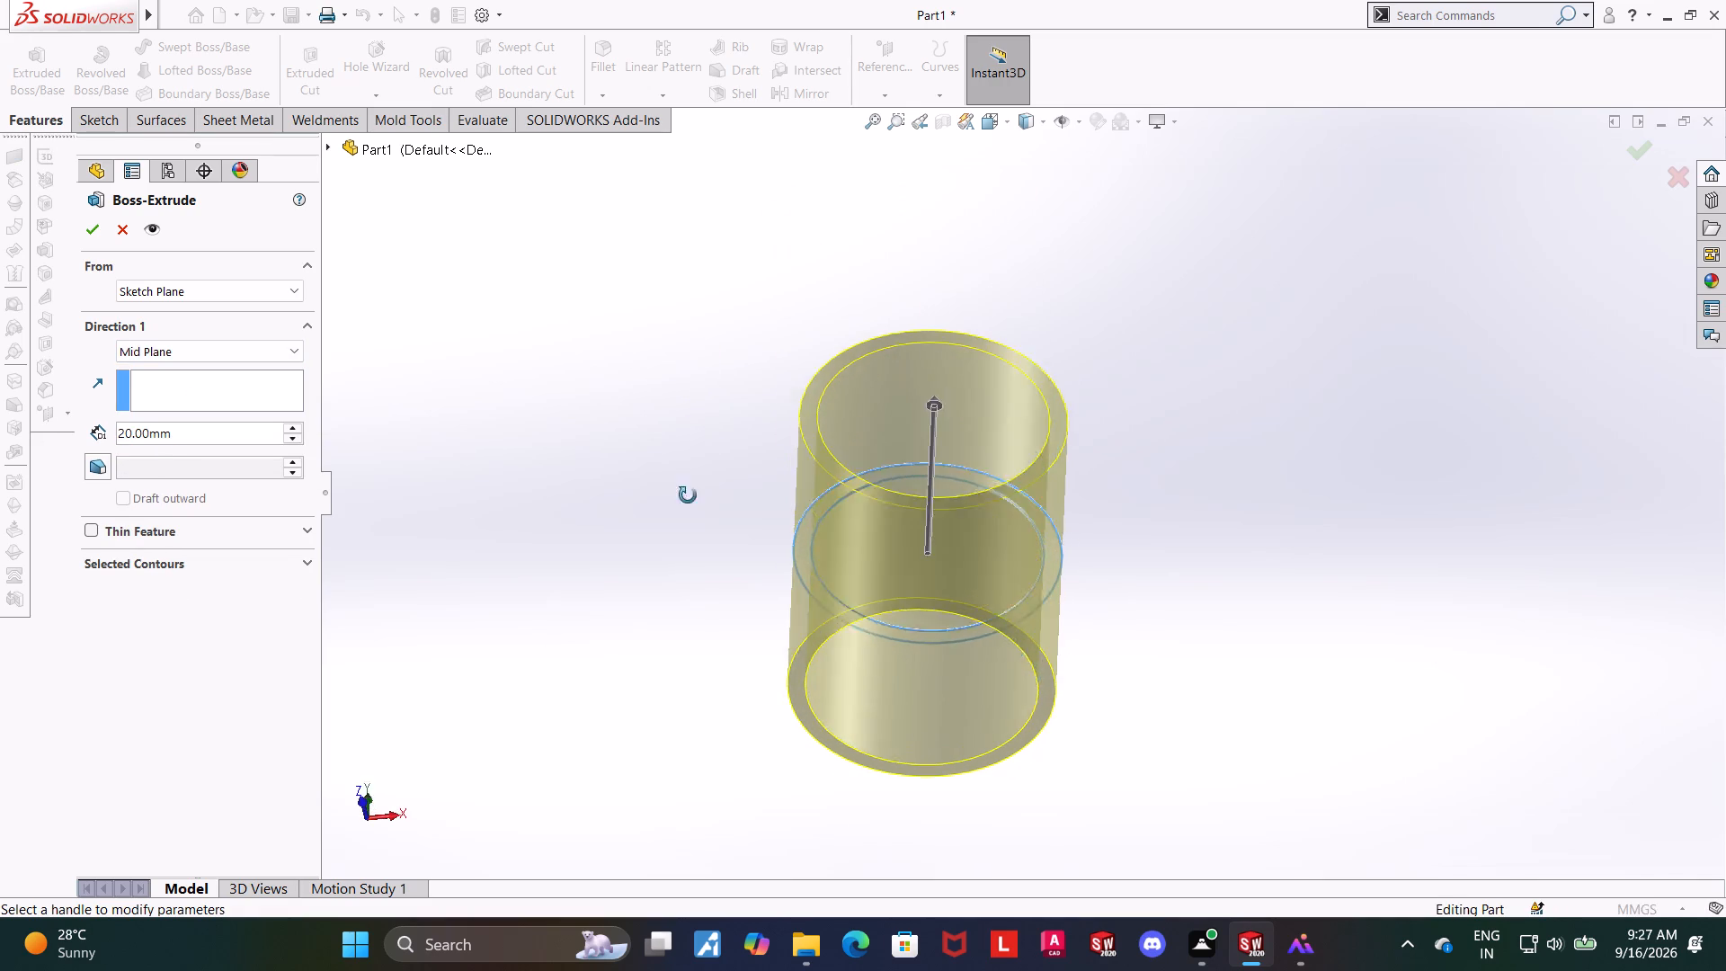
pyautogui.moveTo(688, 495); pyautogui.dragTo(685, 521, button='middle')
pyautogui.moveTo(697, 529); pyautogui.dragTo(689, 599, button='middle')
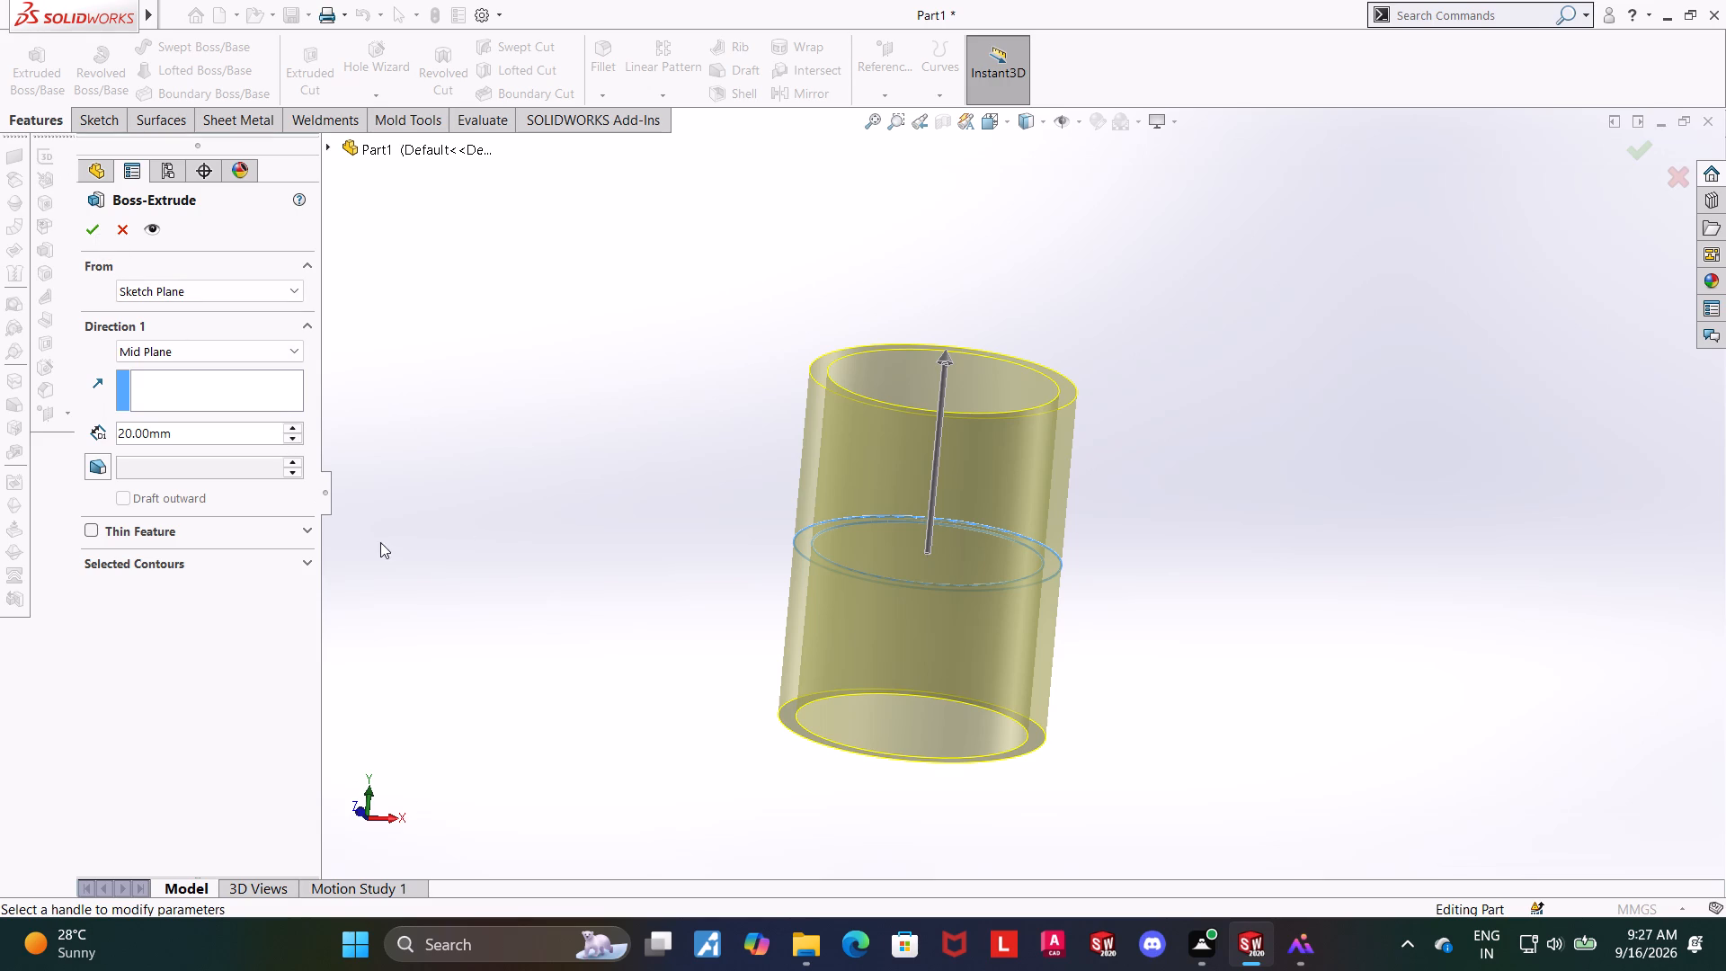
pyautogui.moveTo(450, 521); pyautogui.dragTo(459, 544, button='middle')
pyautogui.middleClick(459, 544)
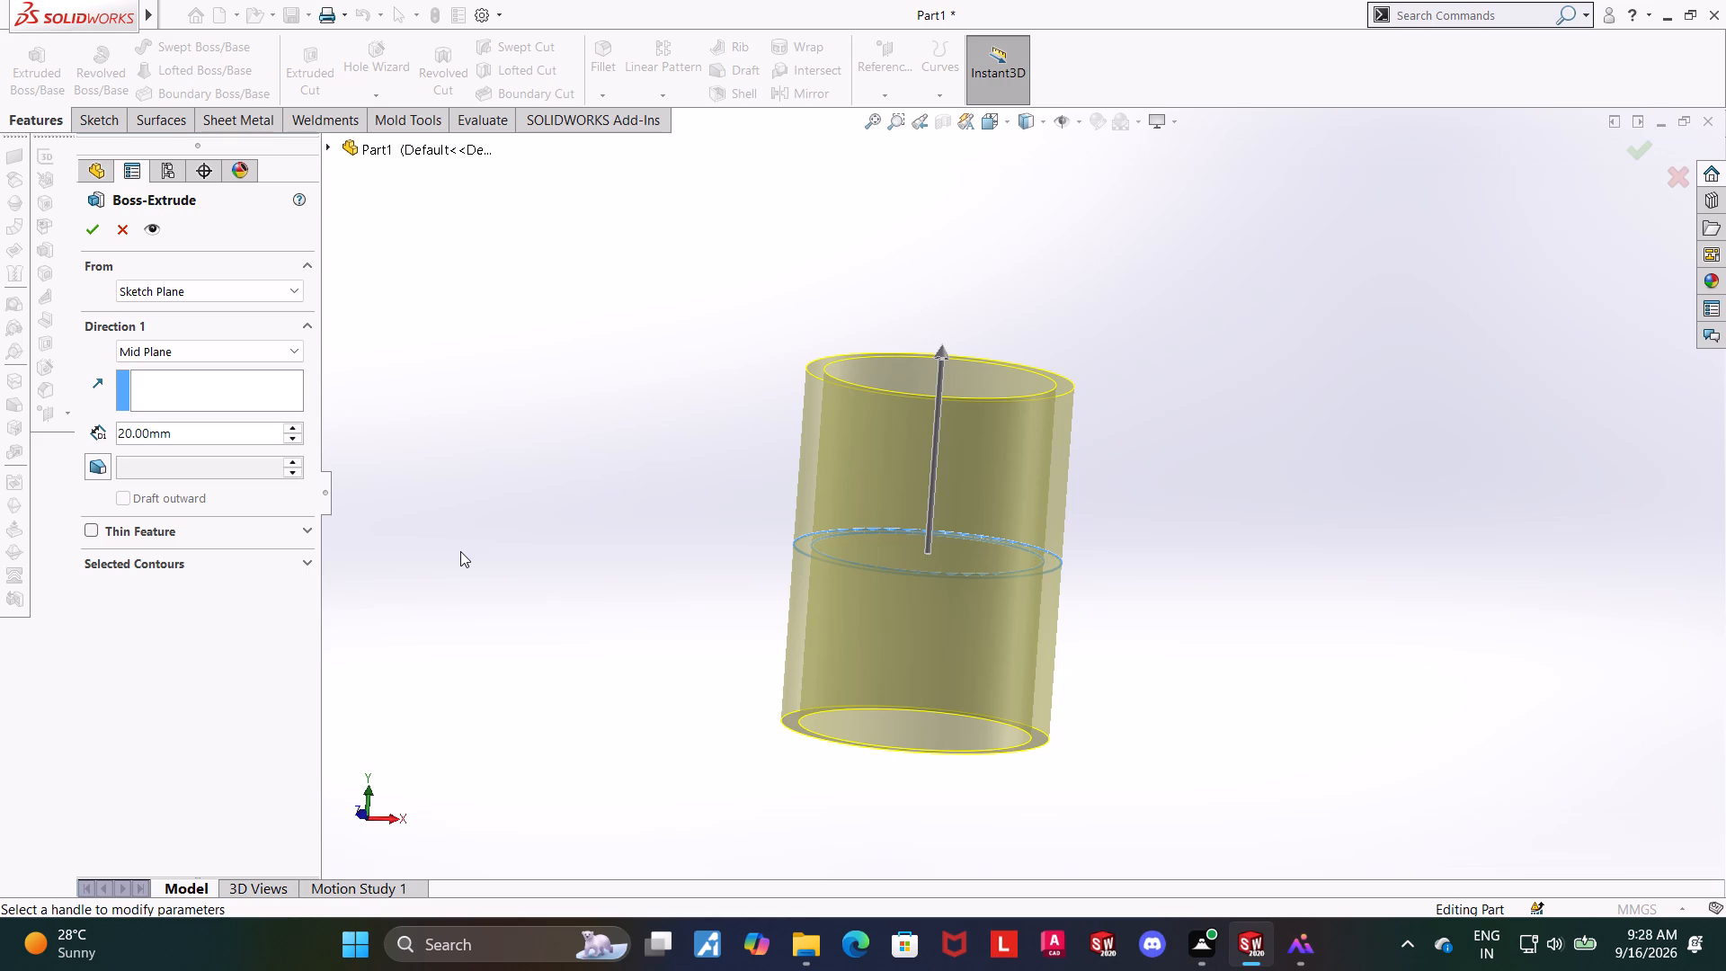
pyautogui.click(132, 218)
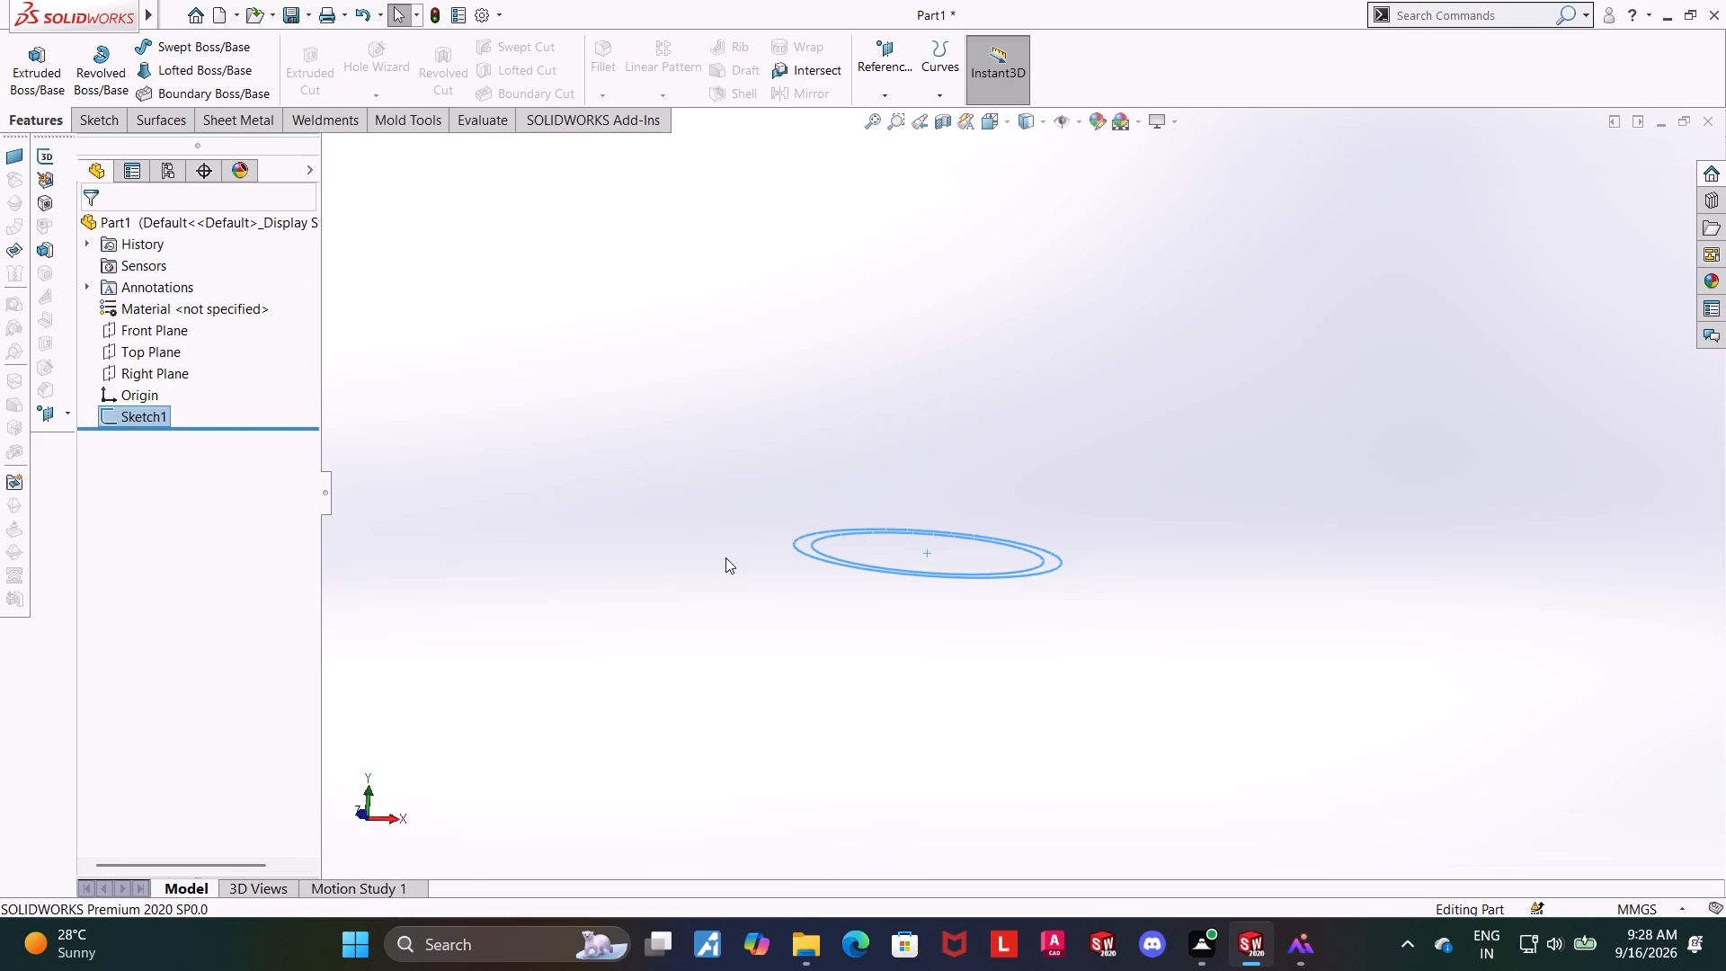
# Extrude the outer 15 mm circle contour as a solid boss with a Mid Plane end condition and a 20 mm depth.
pyautogui.moveTo(748, 565); pyautogui.dragTo(785, 613, button='middle')
pyautogui.scroll(1, 751, 565)
pyautogui.scroll(1, 1201, 542)
pyautogui.moveTo(1198, 461); pyautogui.dragTo(1176, 664, button='middle')
pyautogui.scroll(-4, 1052, 452)
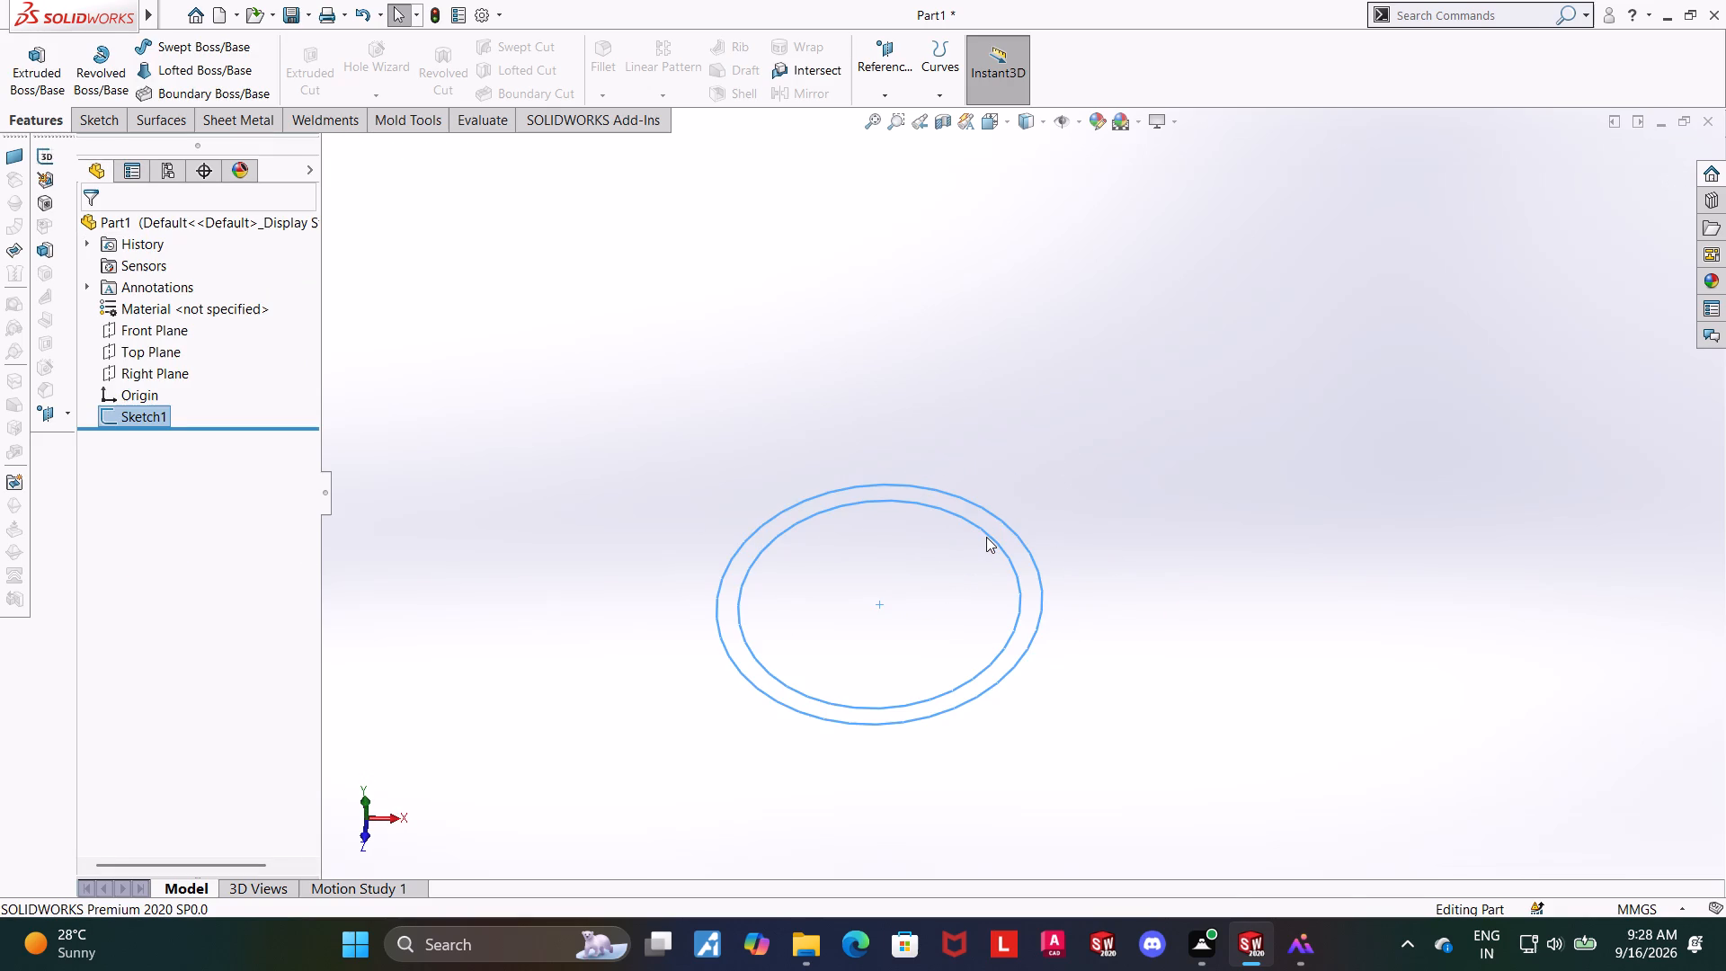
pyautogui.click(986, 537)
pyautogui.click(17, 66)
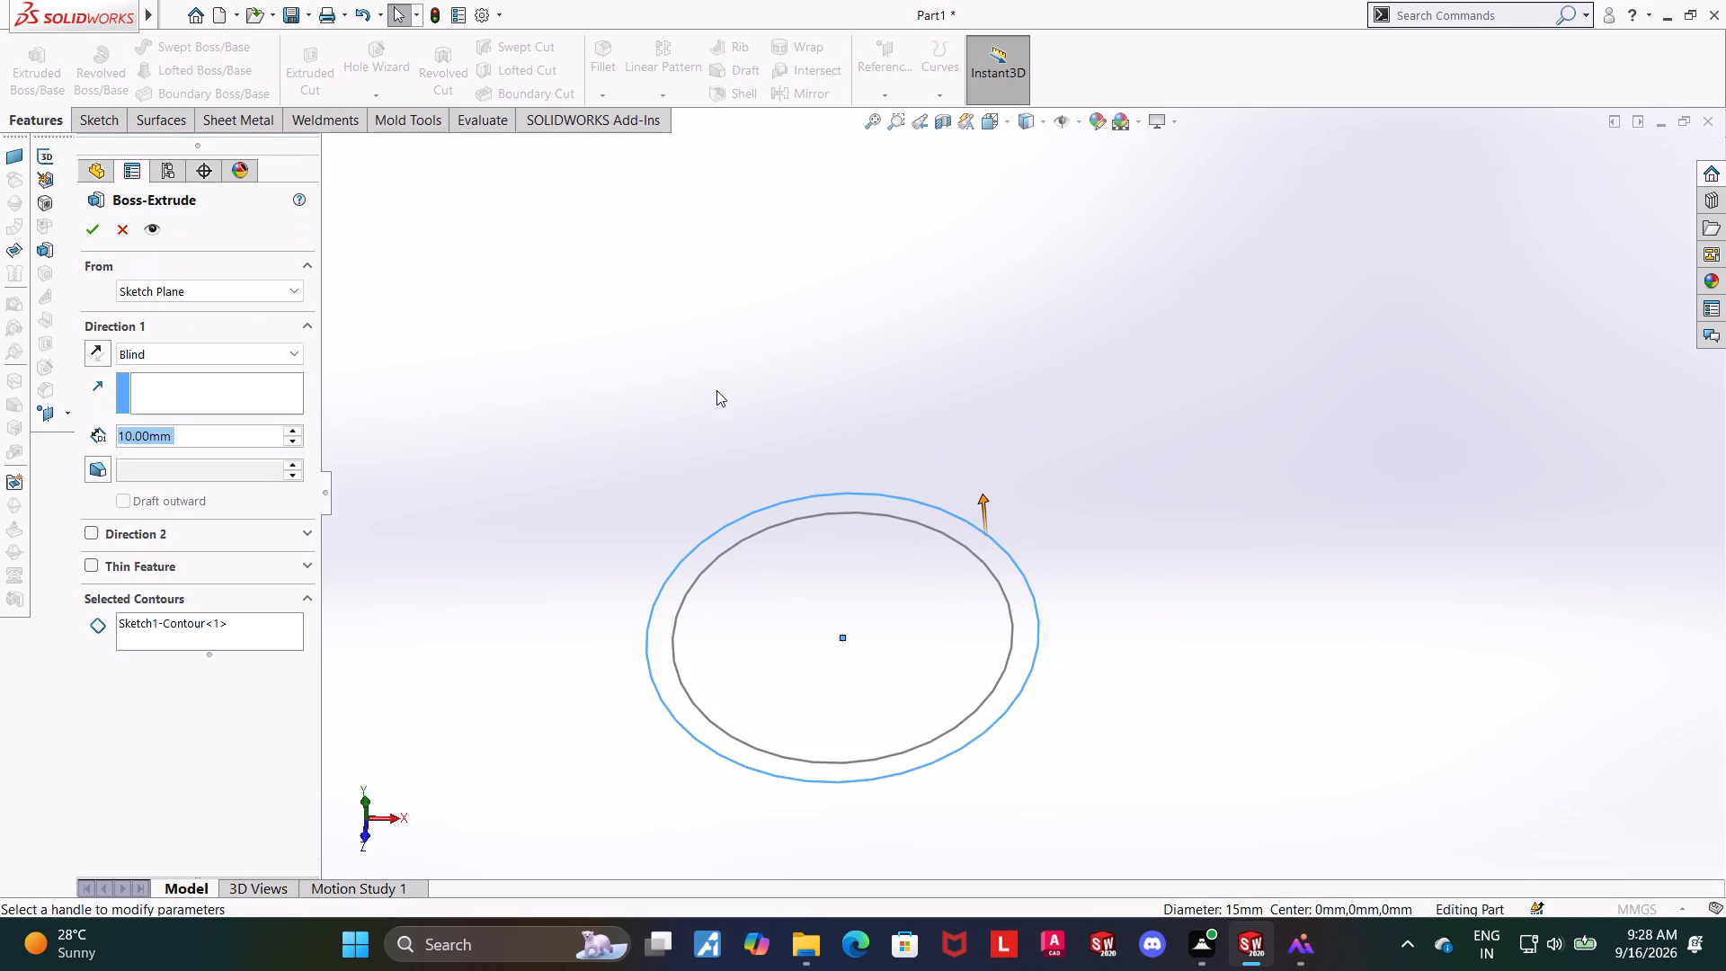
pyautogui.moveTo(700, 384); pyautogui.dragTo(716, 295, button='middle')
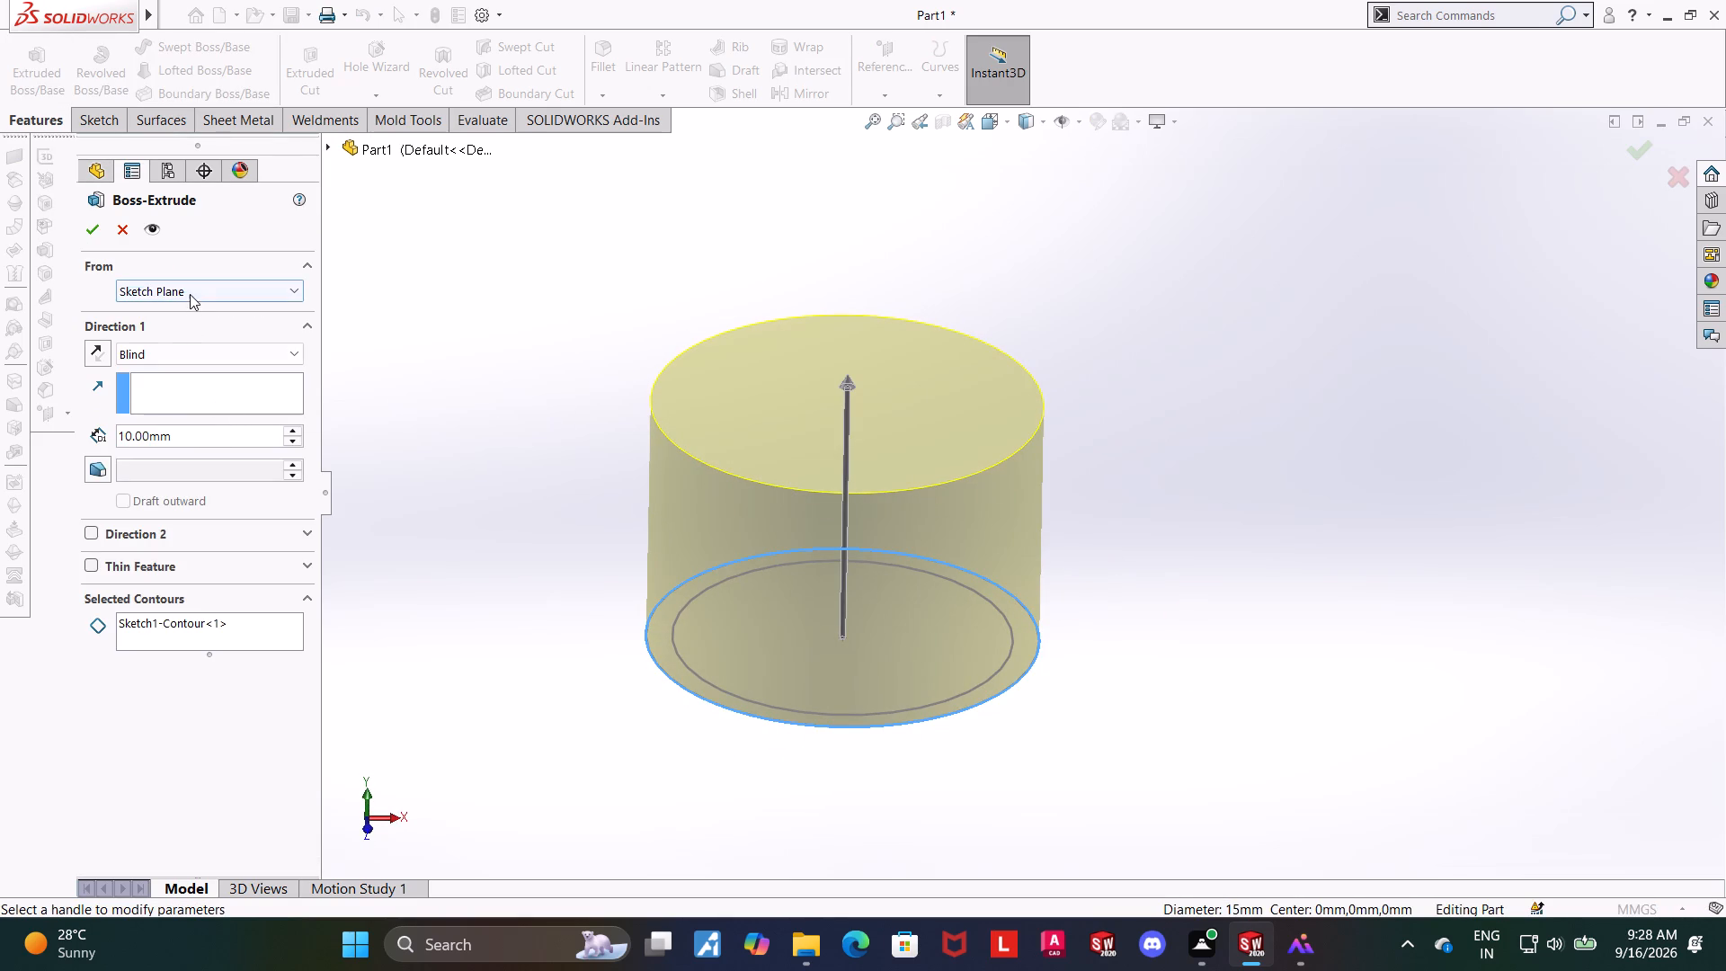
pyautogui.click(190, 294)
pyautogui.click(469, 397)
pyautogui.click(182, 351)
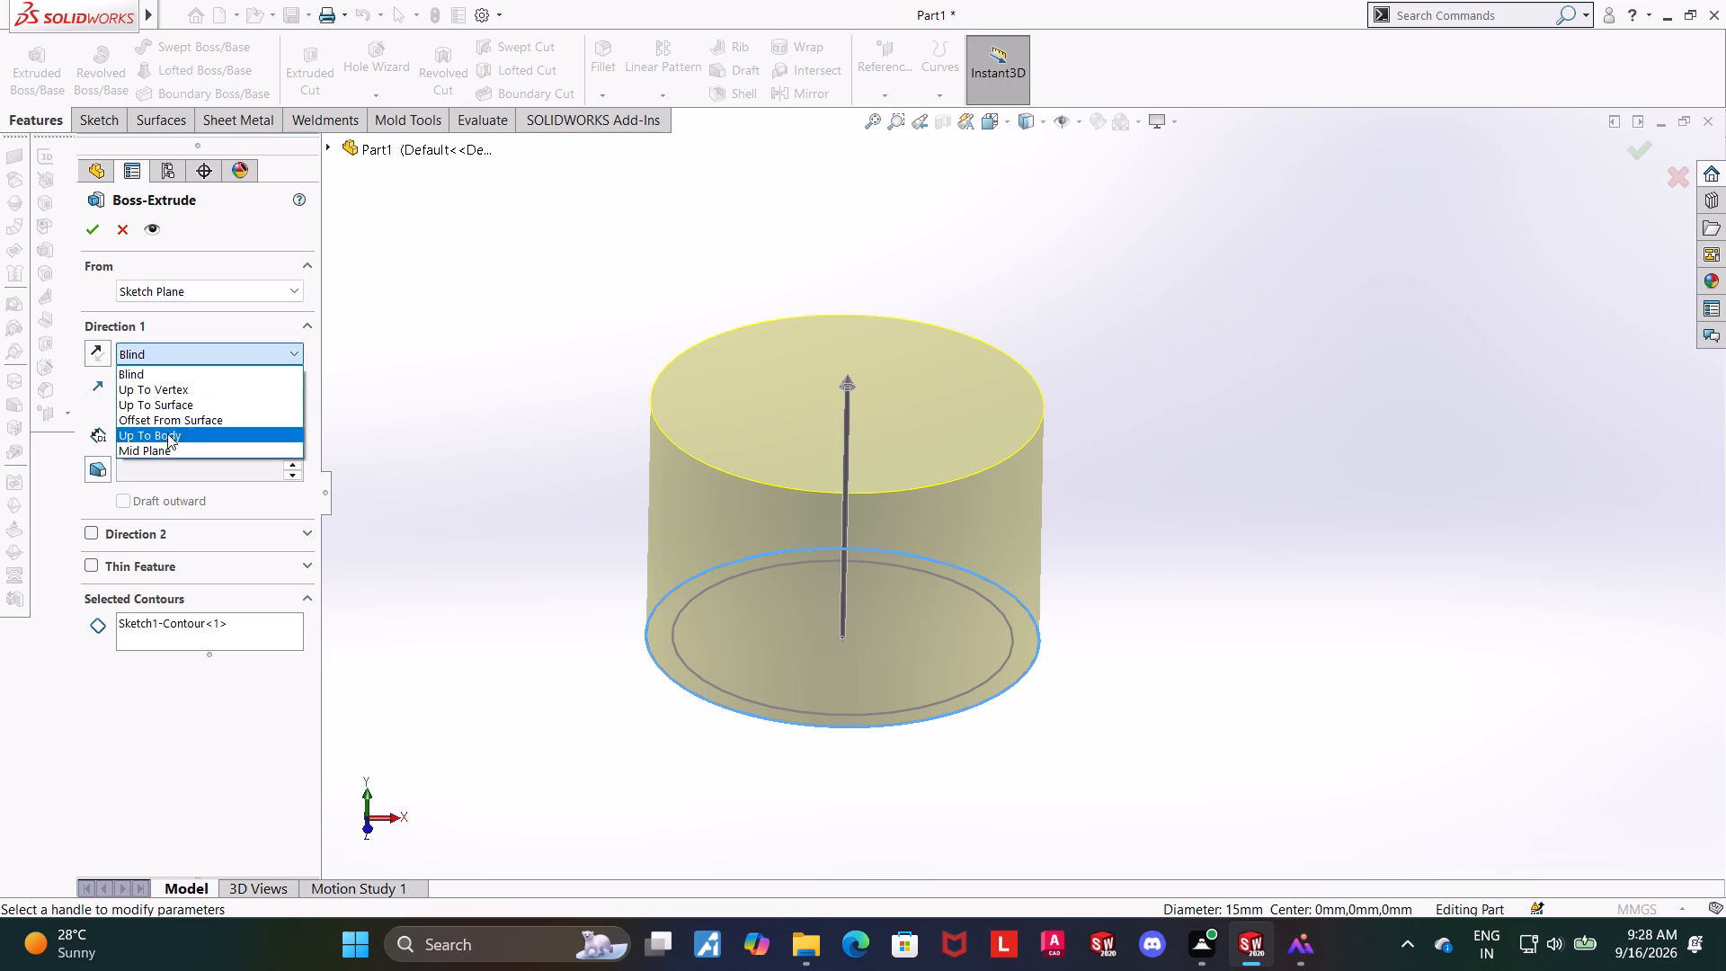
pyautogui.click(166, 454)
pyautogui.write('20')
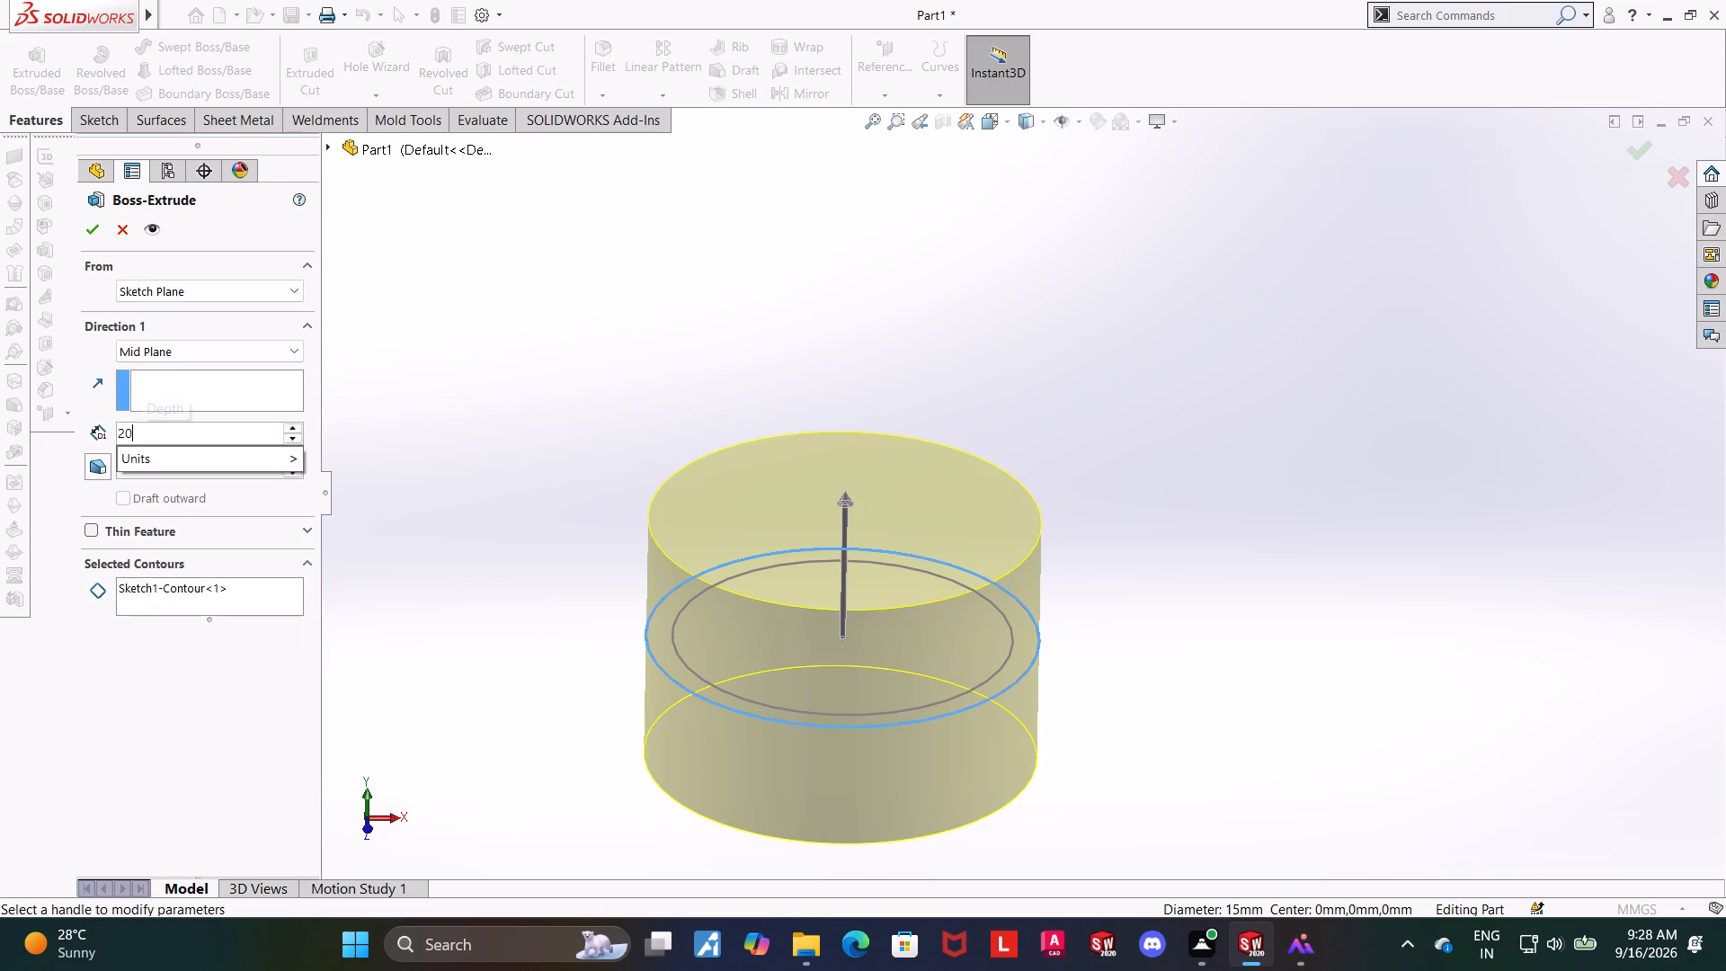
pyautogui.press('Return')
pyautogui.moveTo(394, 370); pyautogui.dragTo(363, 306, button='middle')
pyautogui.scroll(-1, 361, 301)
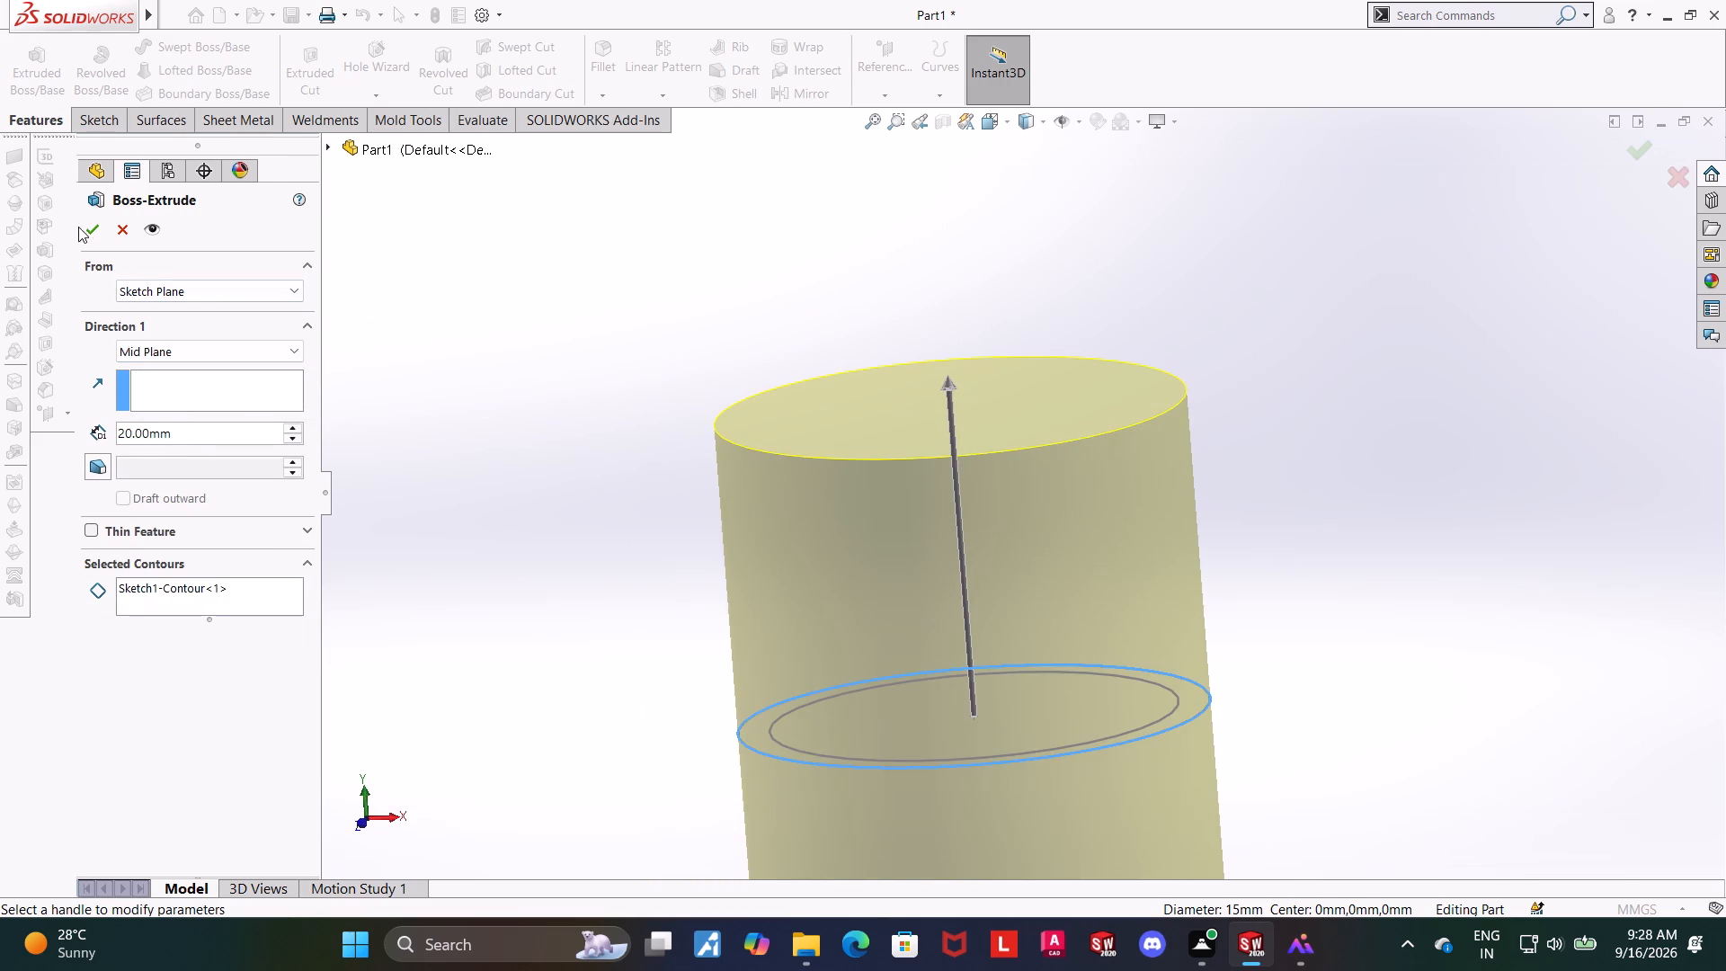
pyautogui.click(83, 228)
# Start a sketch on the cylinder's top face, viewed normal to it, and draw a circle centred on the origin inside the face's edge.
pyautogui.moveTo(487, 445); pyautogui.dragTo(510, 351, button='middle')
pyautogui.scroll(4, 513, 400)
pyautogui.moveTo(528, 428); pyautogui.dragTo(525, 473, button='middle')
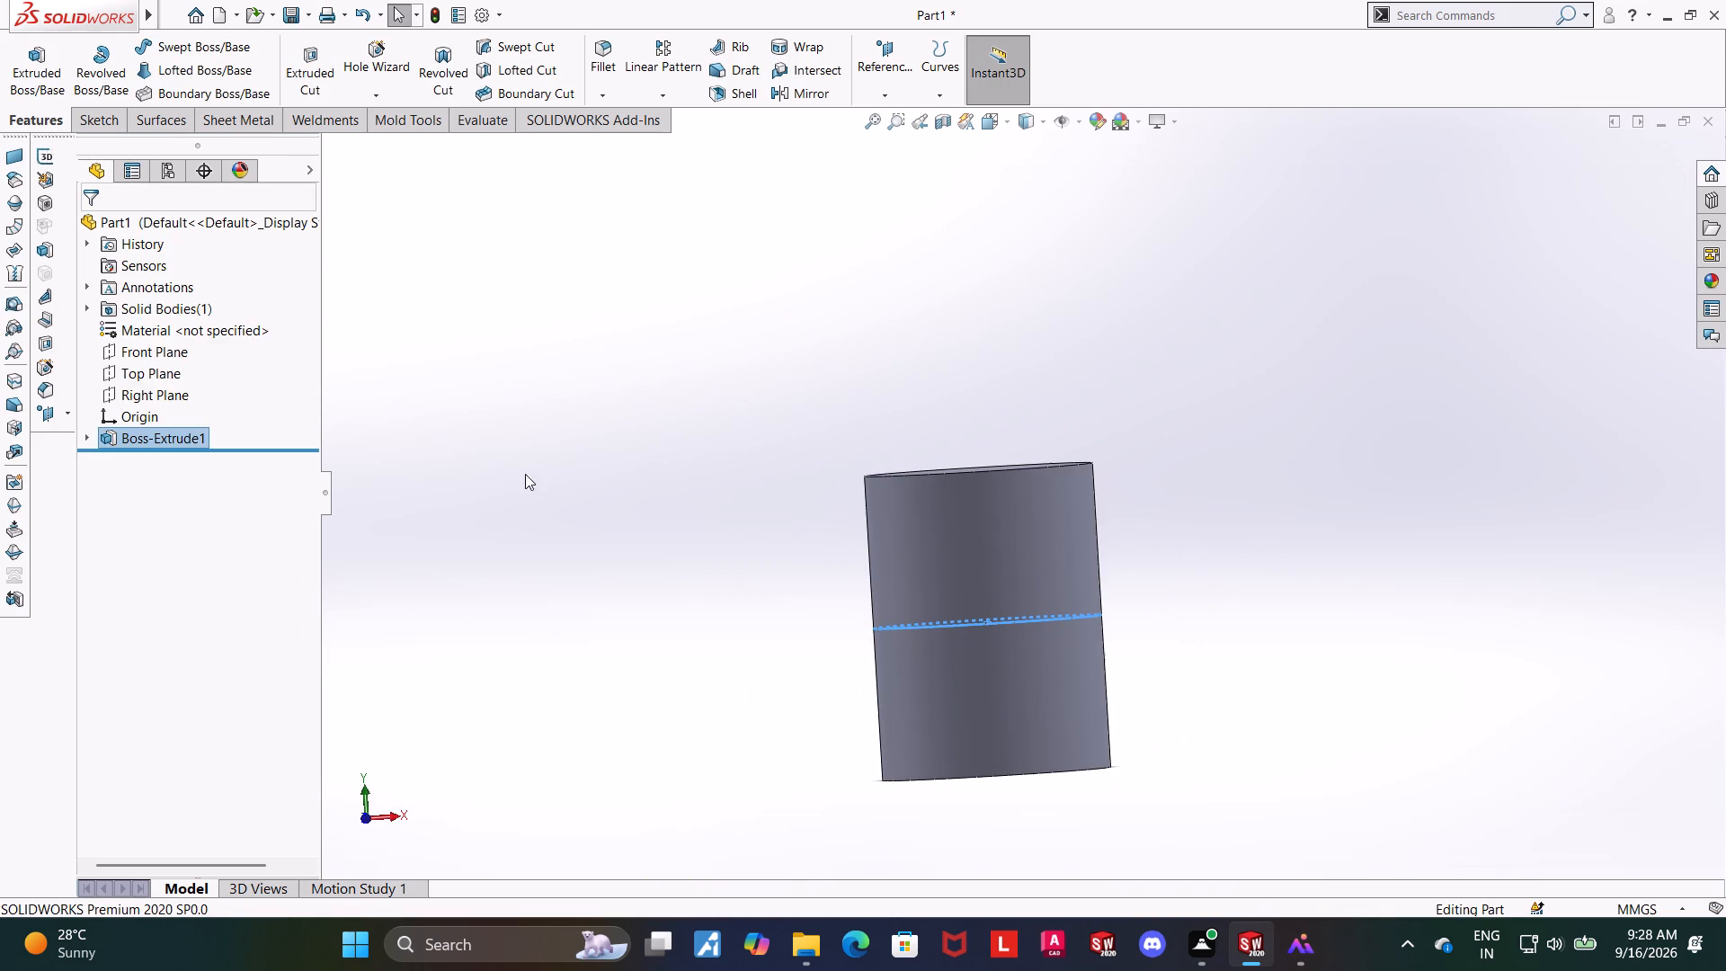
pyautogui.click(537, 480)
pyautogui.moveTo(632, 603); pyautogui.dragTo(664, 751, button='middle')
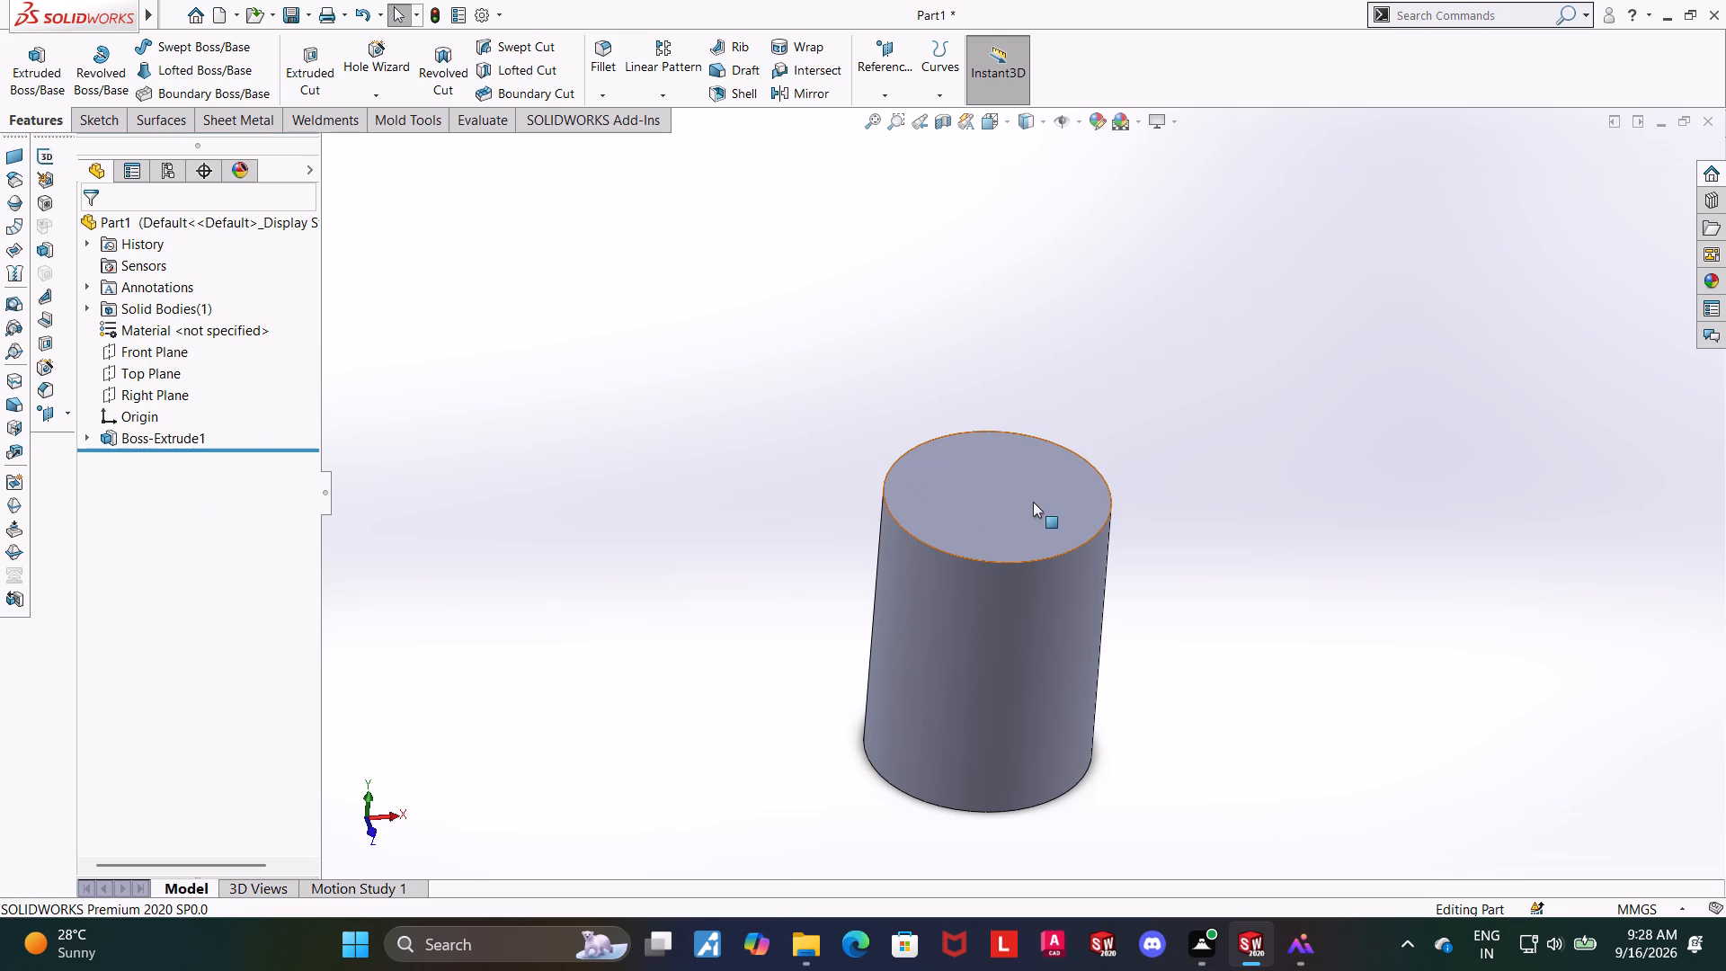
pyautogui.click(1033, 502)
pyautogui.click(1113, 448)
pyautogui.click(180, 461)
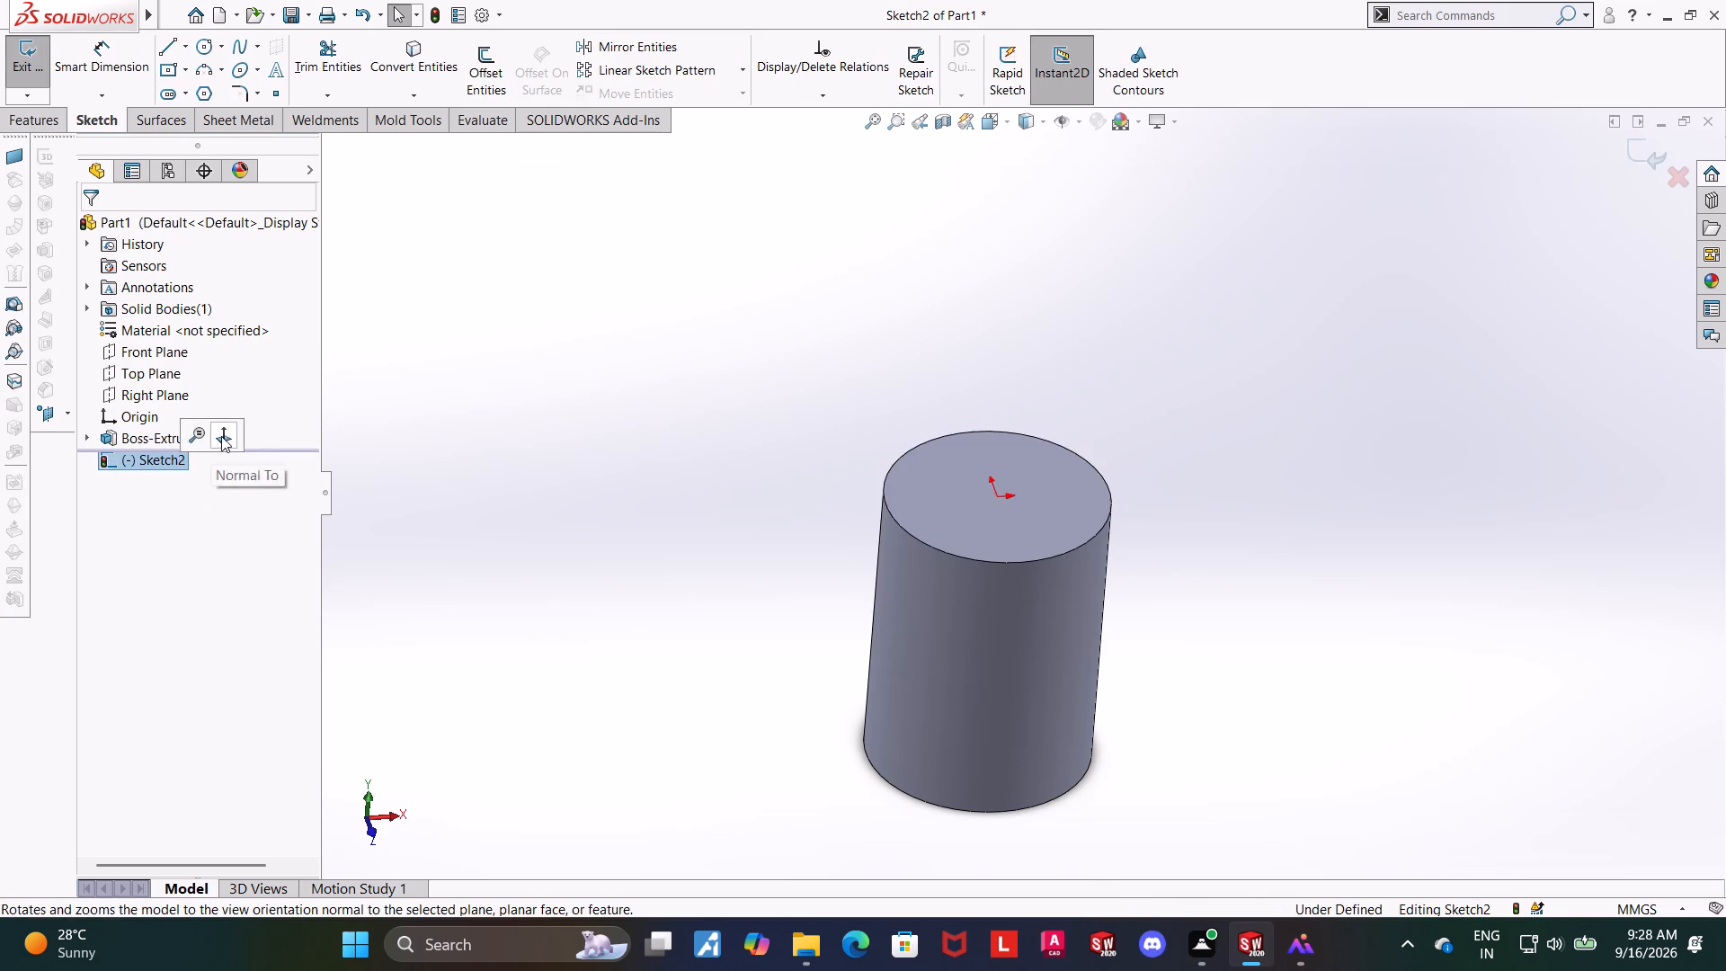
pyautogui.click(221, 436)
pyautogui.click(207, 42)
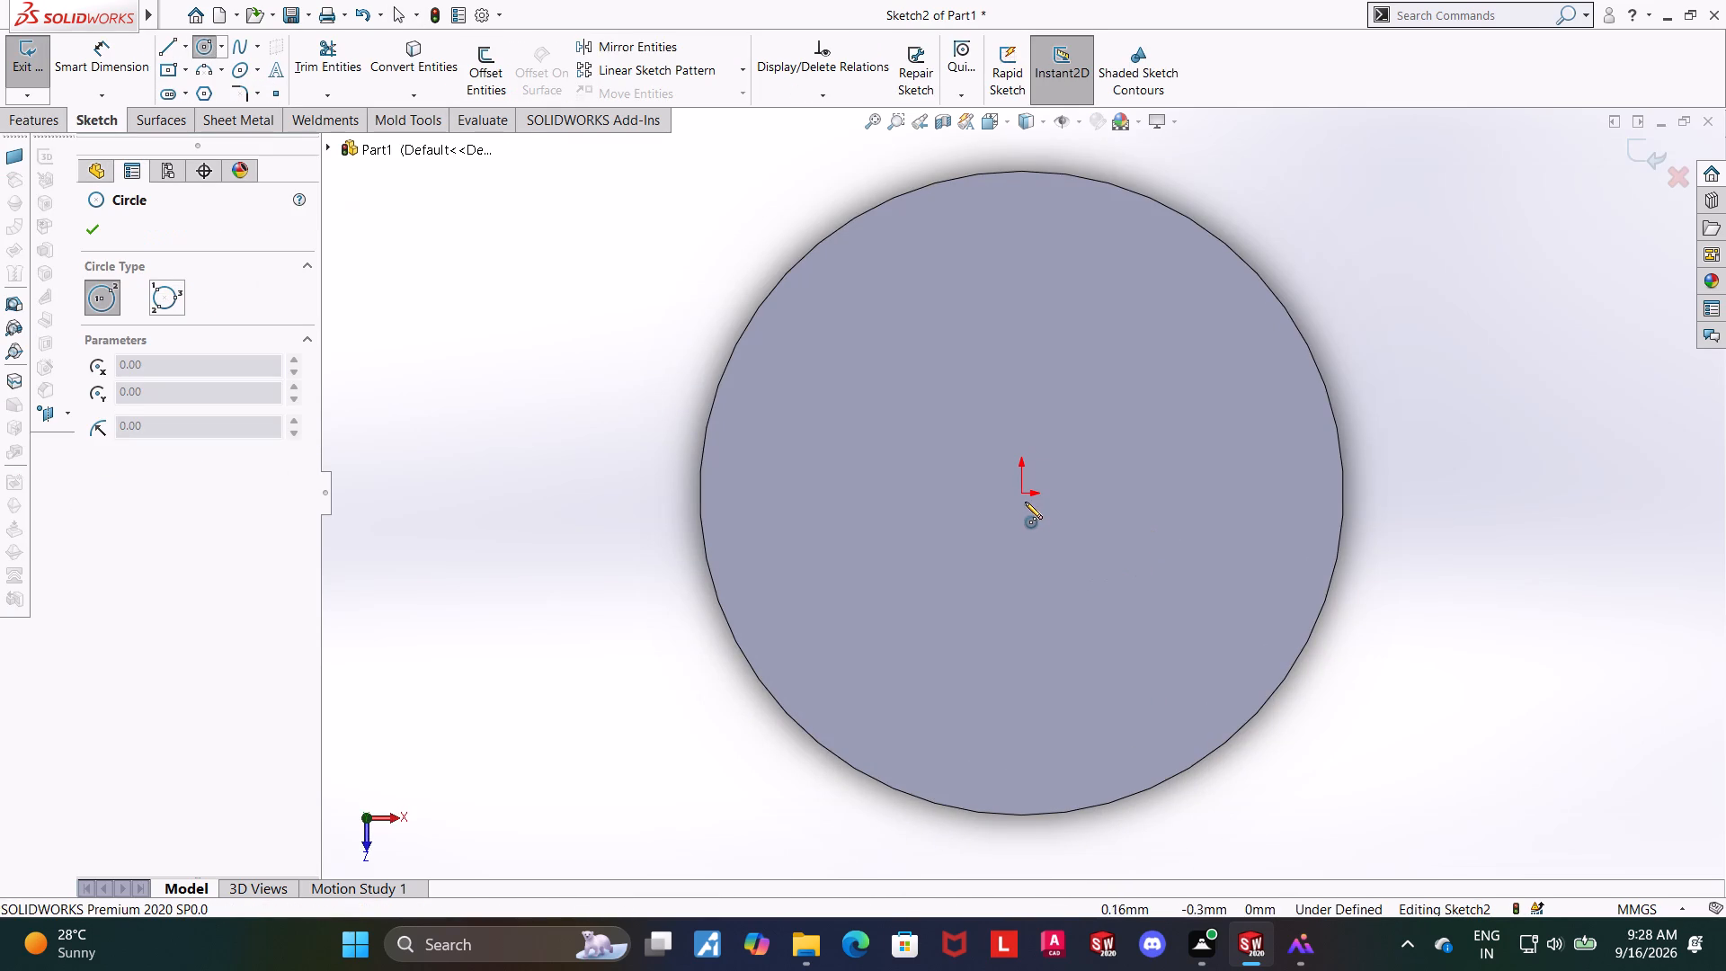
pyautogui.click(1019, 494)
pyautogui.click(1249, 343)
pyautogui.press('Escape')
pyautogui.press('Escape')
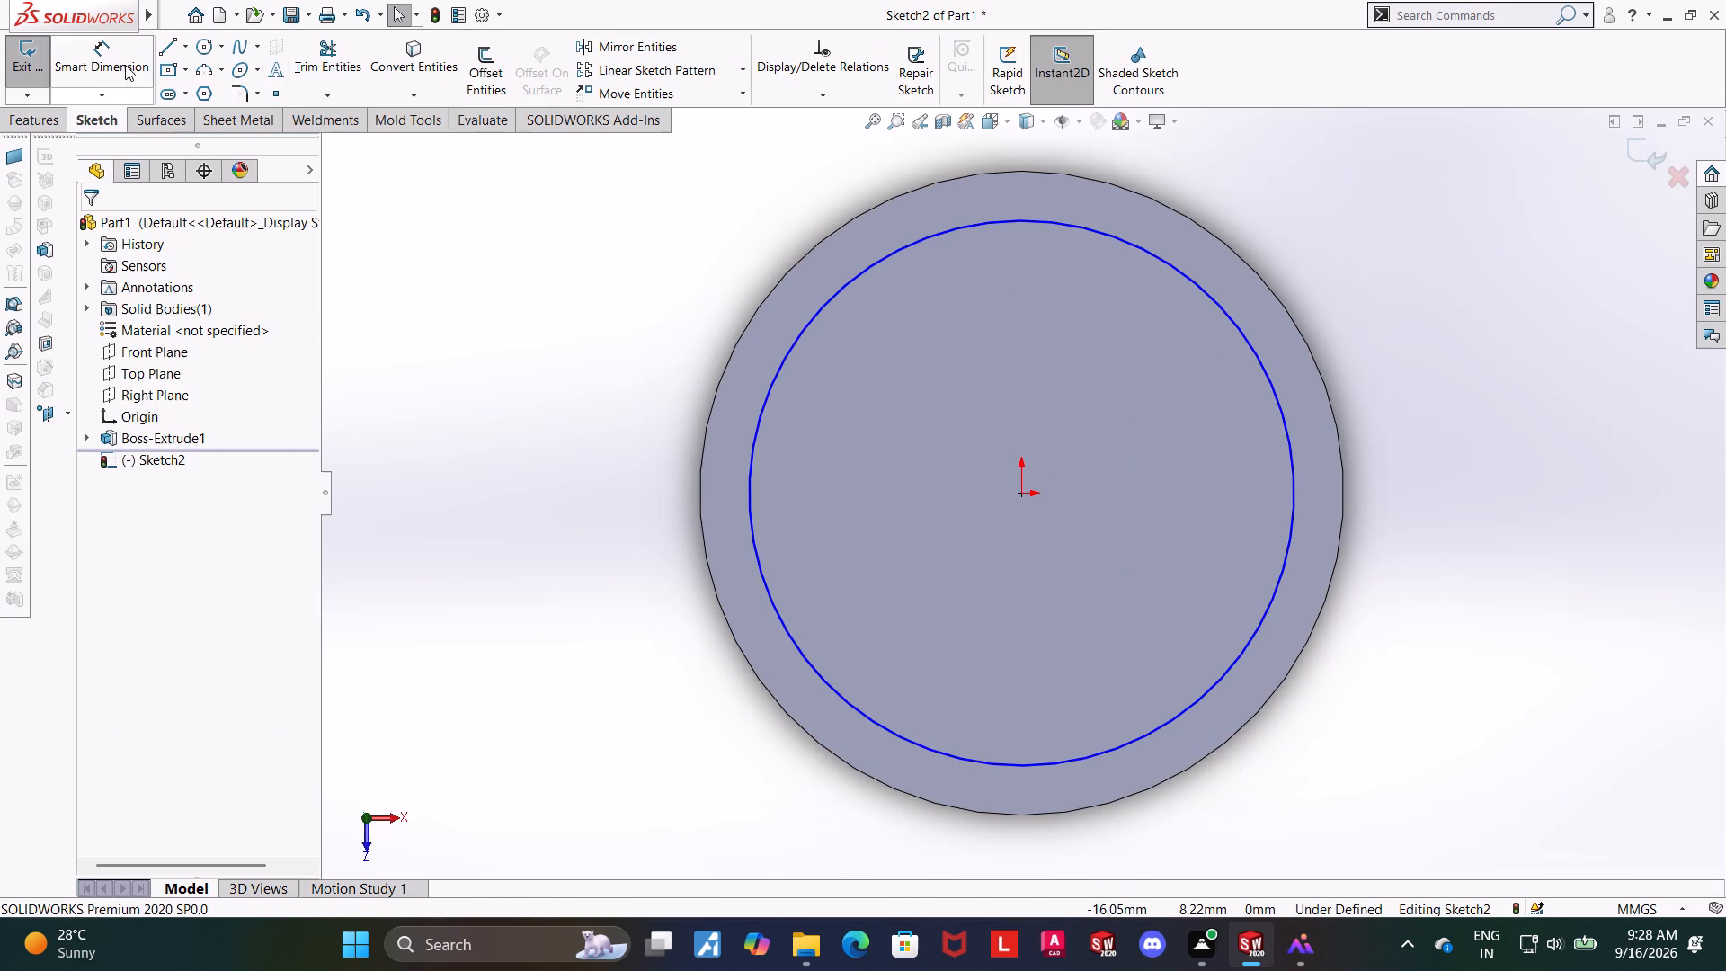
# Dimension the circle on the cylinder's top face to a 13 mm diameter and exit the sketch.
pyautogui.click(125, 65)
pyautogui.click(1191, 273)
pyautogui.click(1290, 238)
pyautogui.write('134')
pyautogui.press('Return')
pyautogui.scroll(13, 1290, 237)
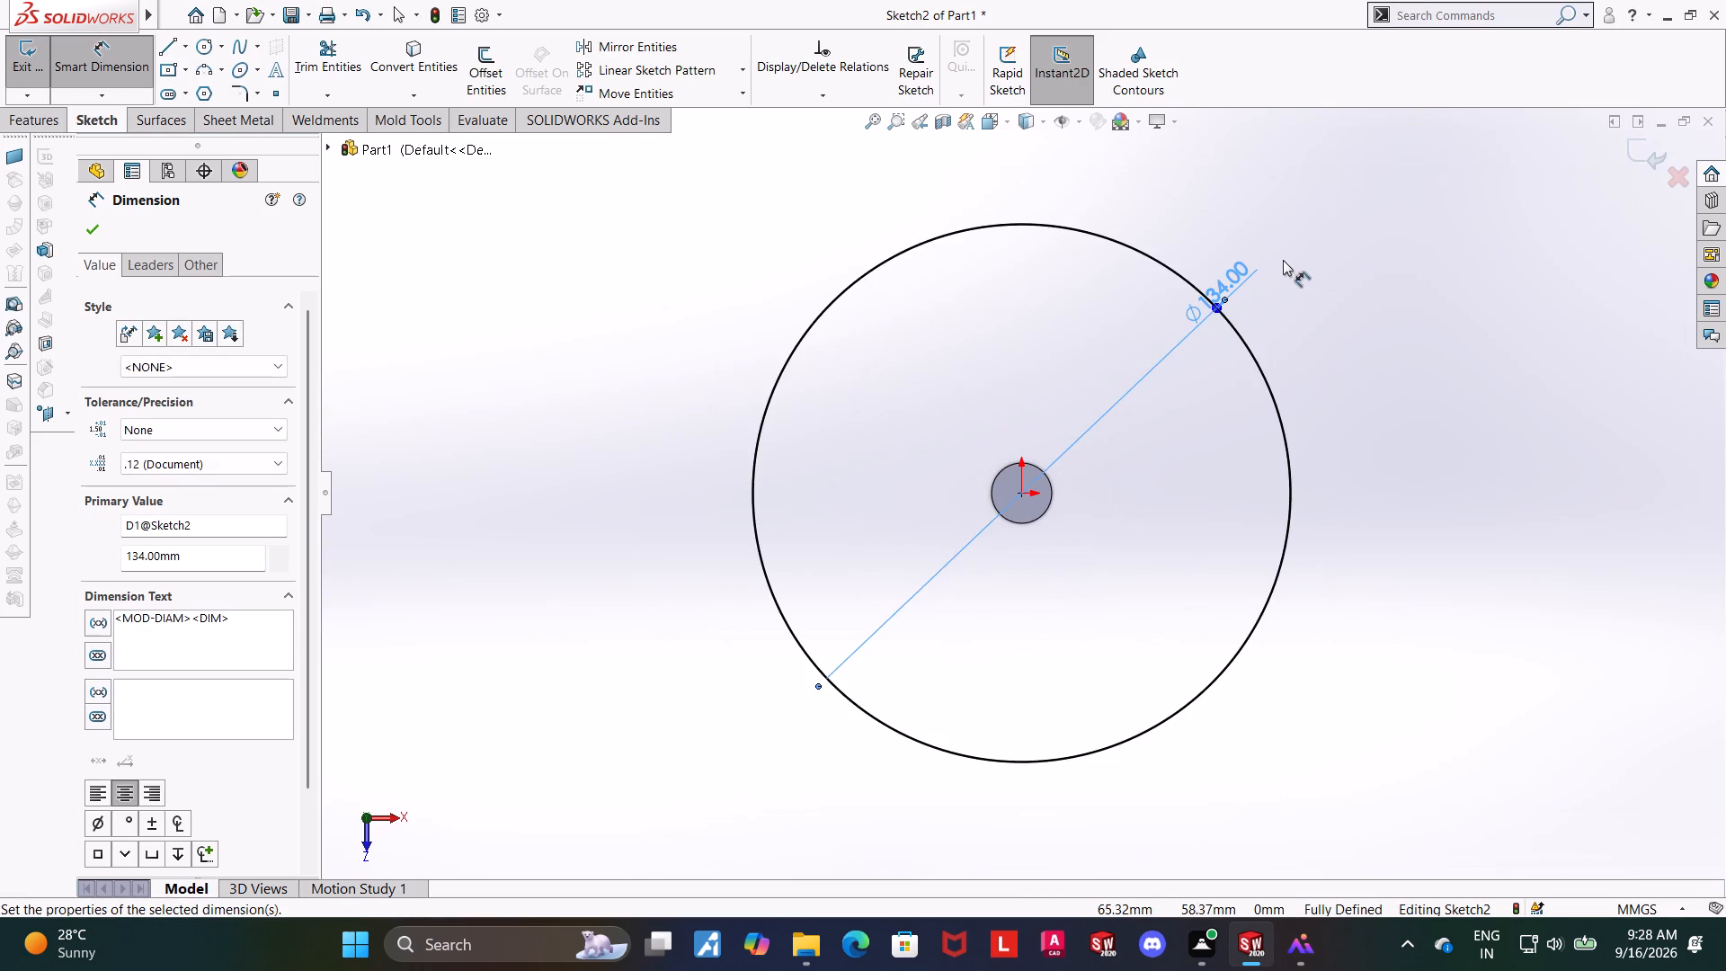
pyautogui.doubleClick(1238, 270)
pyautogui.moveTo(1256, 271); pyautogui.dragTo(1199, 279)
pyautogui.write('13')
pyautogui.press('Return')
pyautogui.scroll(-11, 1117, 453)
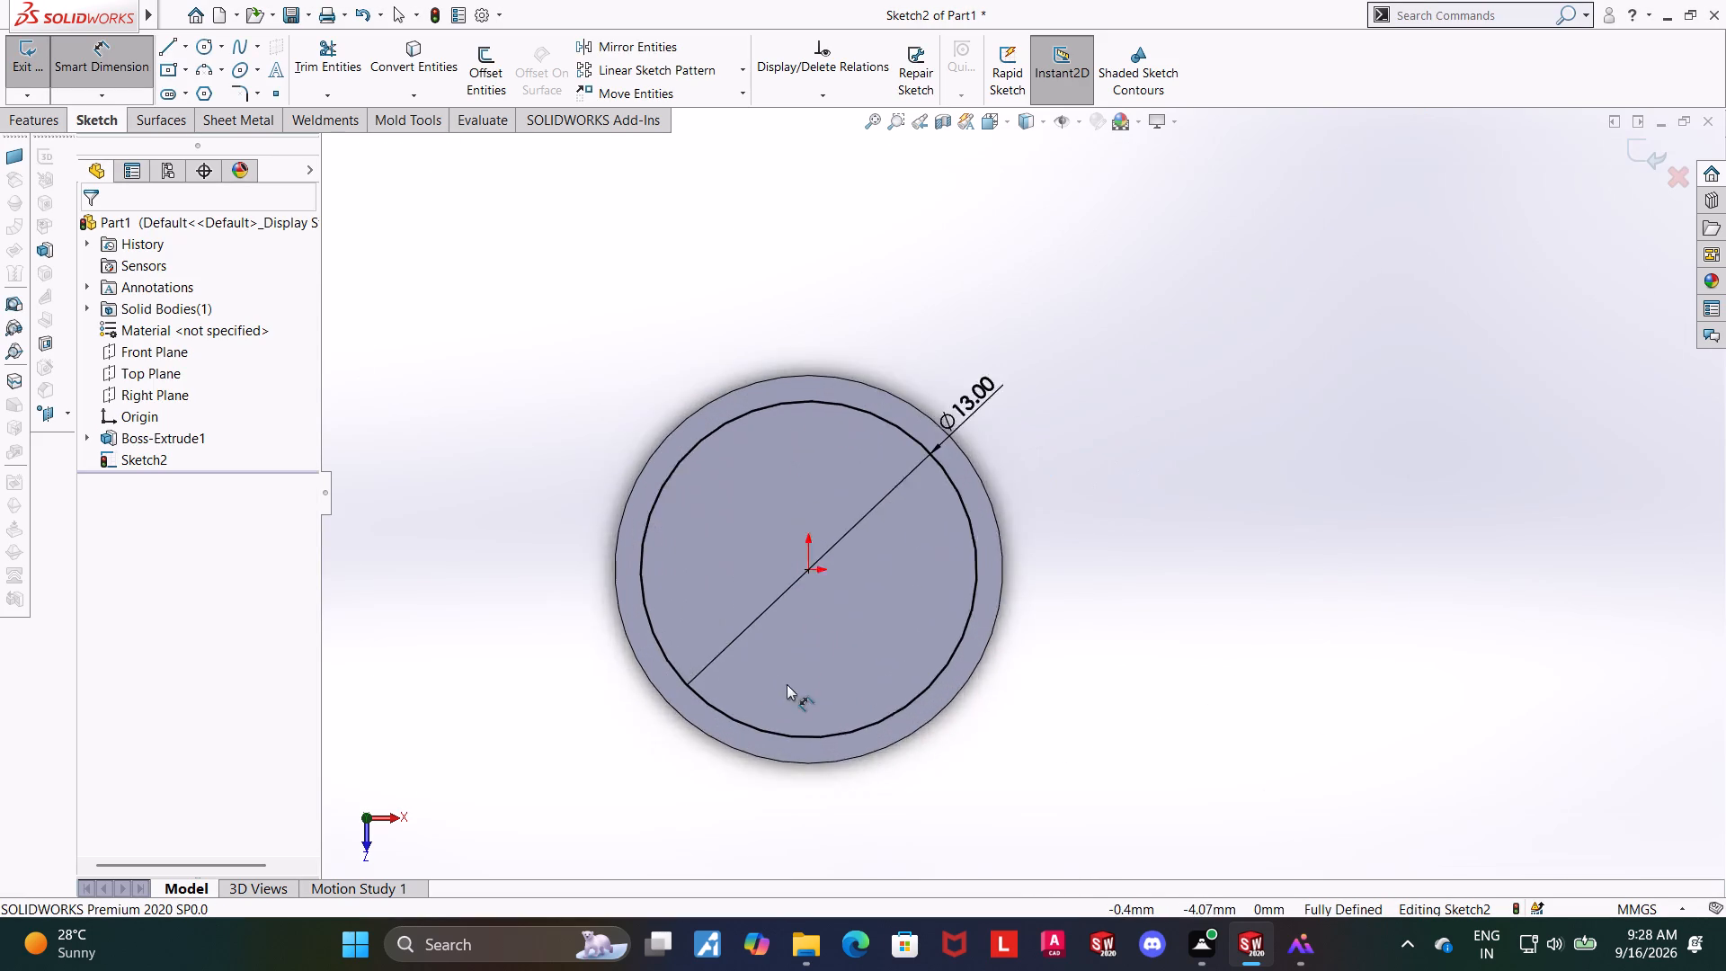
pyautogui.scroll(2, 923, 654)
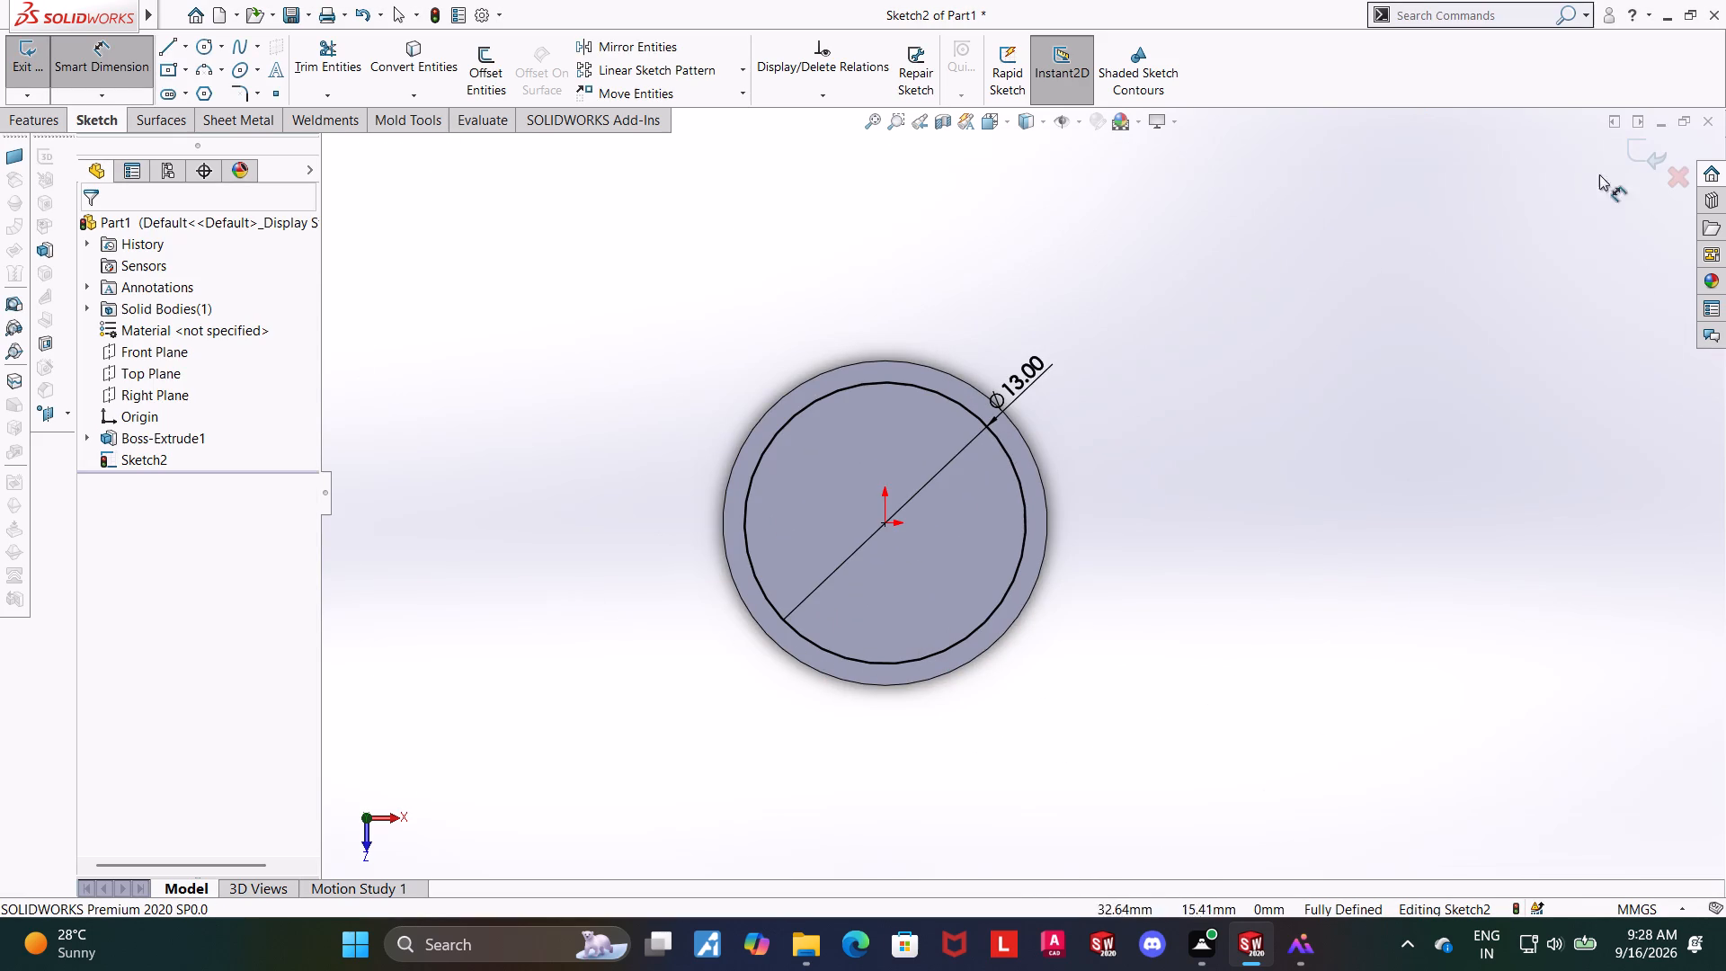
pyautogui.click(1632, 142)
# Set up a blind extruded cut of the 13 mm circle into the cylinder with a depth of 16 mm.
pyautogui.moveTo(1082, 631); pyautogui.dragTo(1096, 453, button='middle')
pyautogui.scroll(1, 1303, 393)
pyautogui.moveTo(1298, 393); pyautogui.dragTo(1250, 366, button='middle')
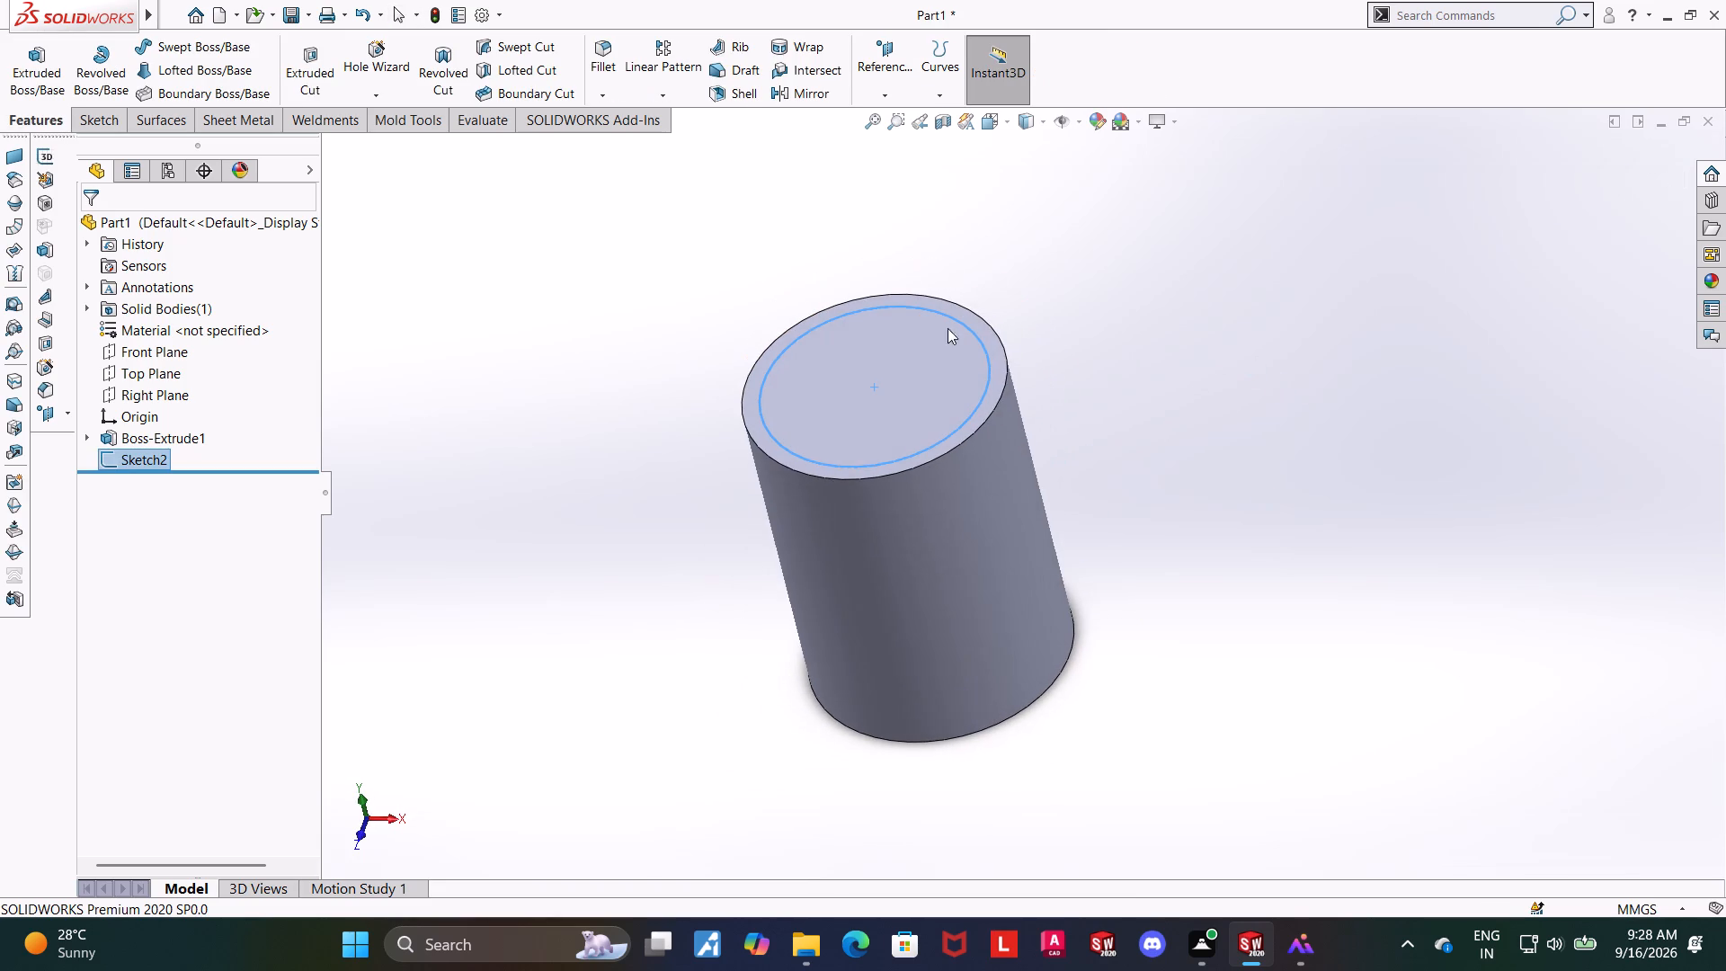
pyautogui.click(293, 67)
pyautogui.moveTo(535, 423); pyautogui.dragTo(550, 374, button='middle')
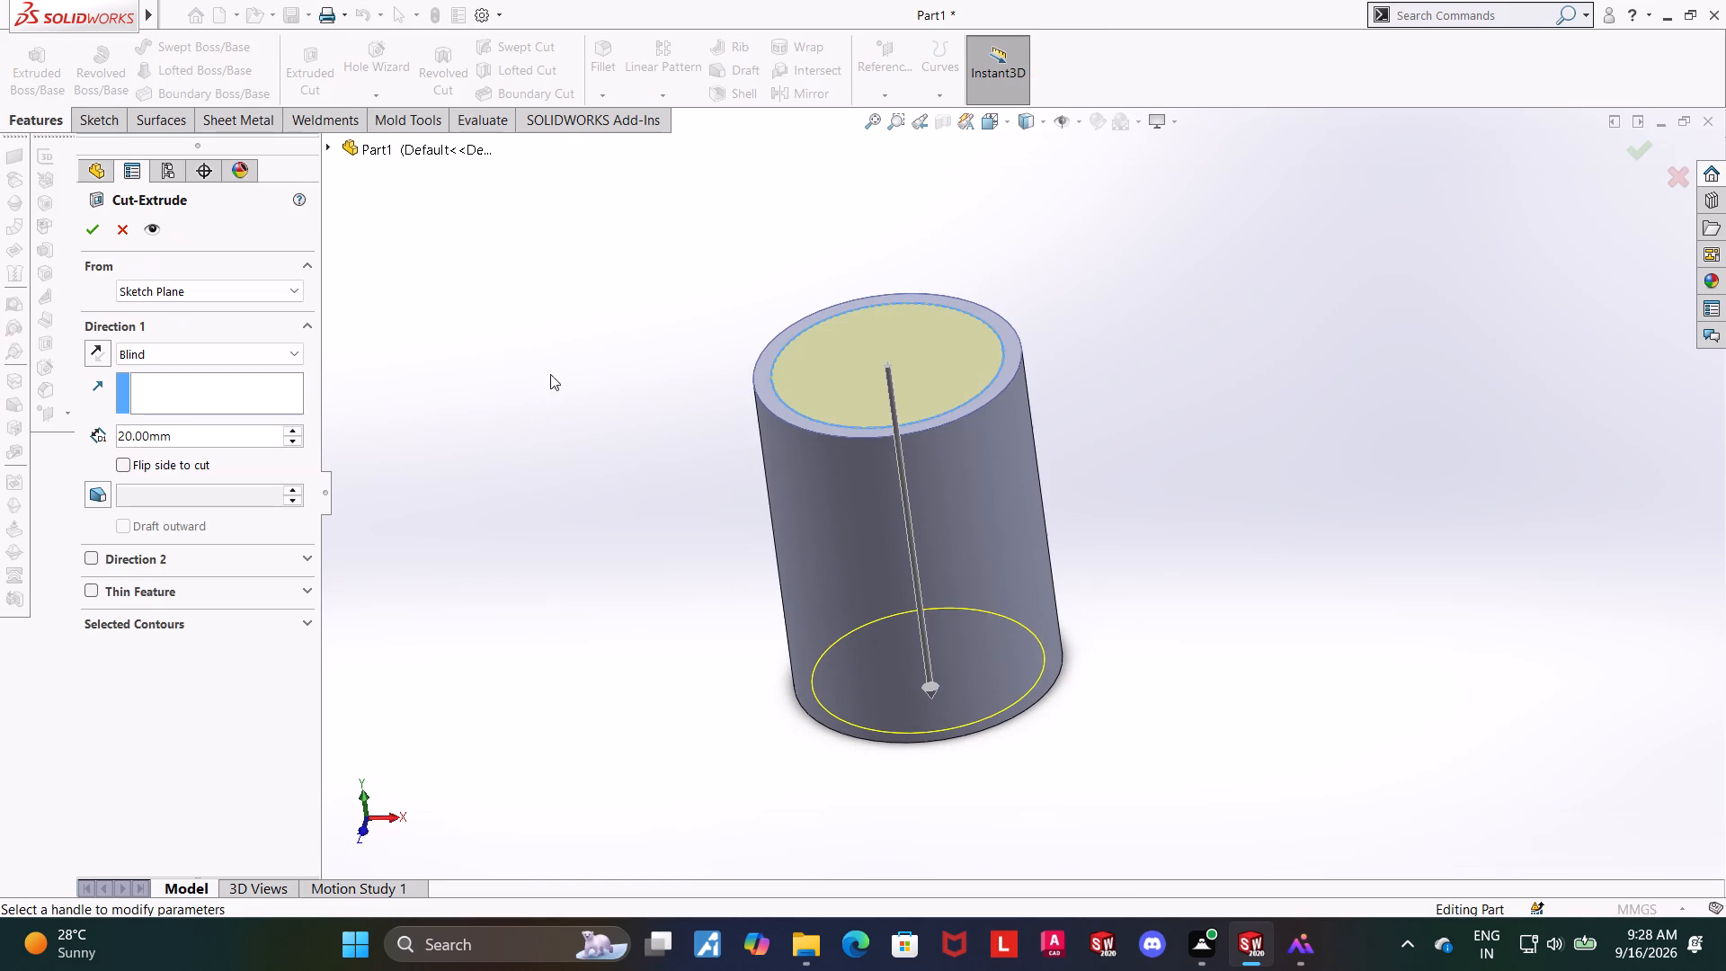
pyautogui.click(216, 435)
pyautogui.moveTo(216, 434); pyautogui.dragTo(59, 430)
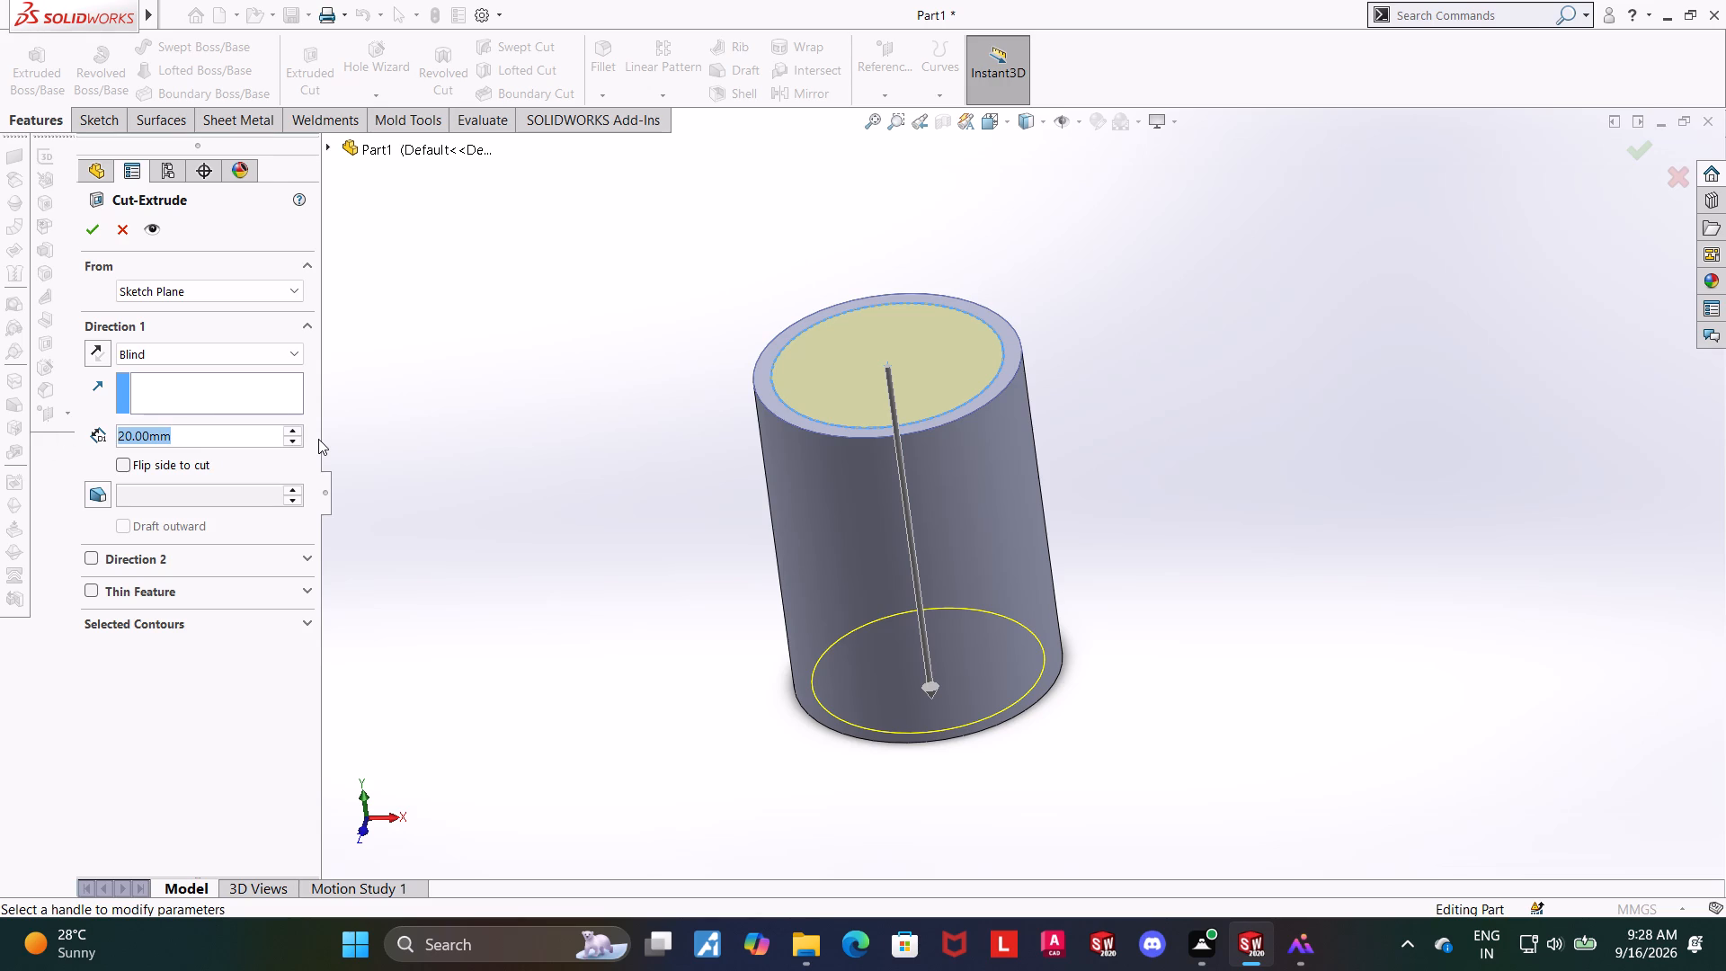
pyautogui.press('3')
pyautogui.press('BackSpace')
pyautogui.press('1')
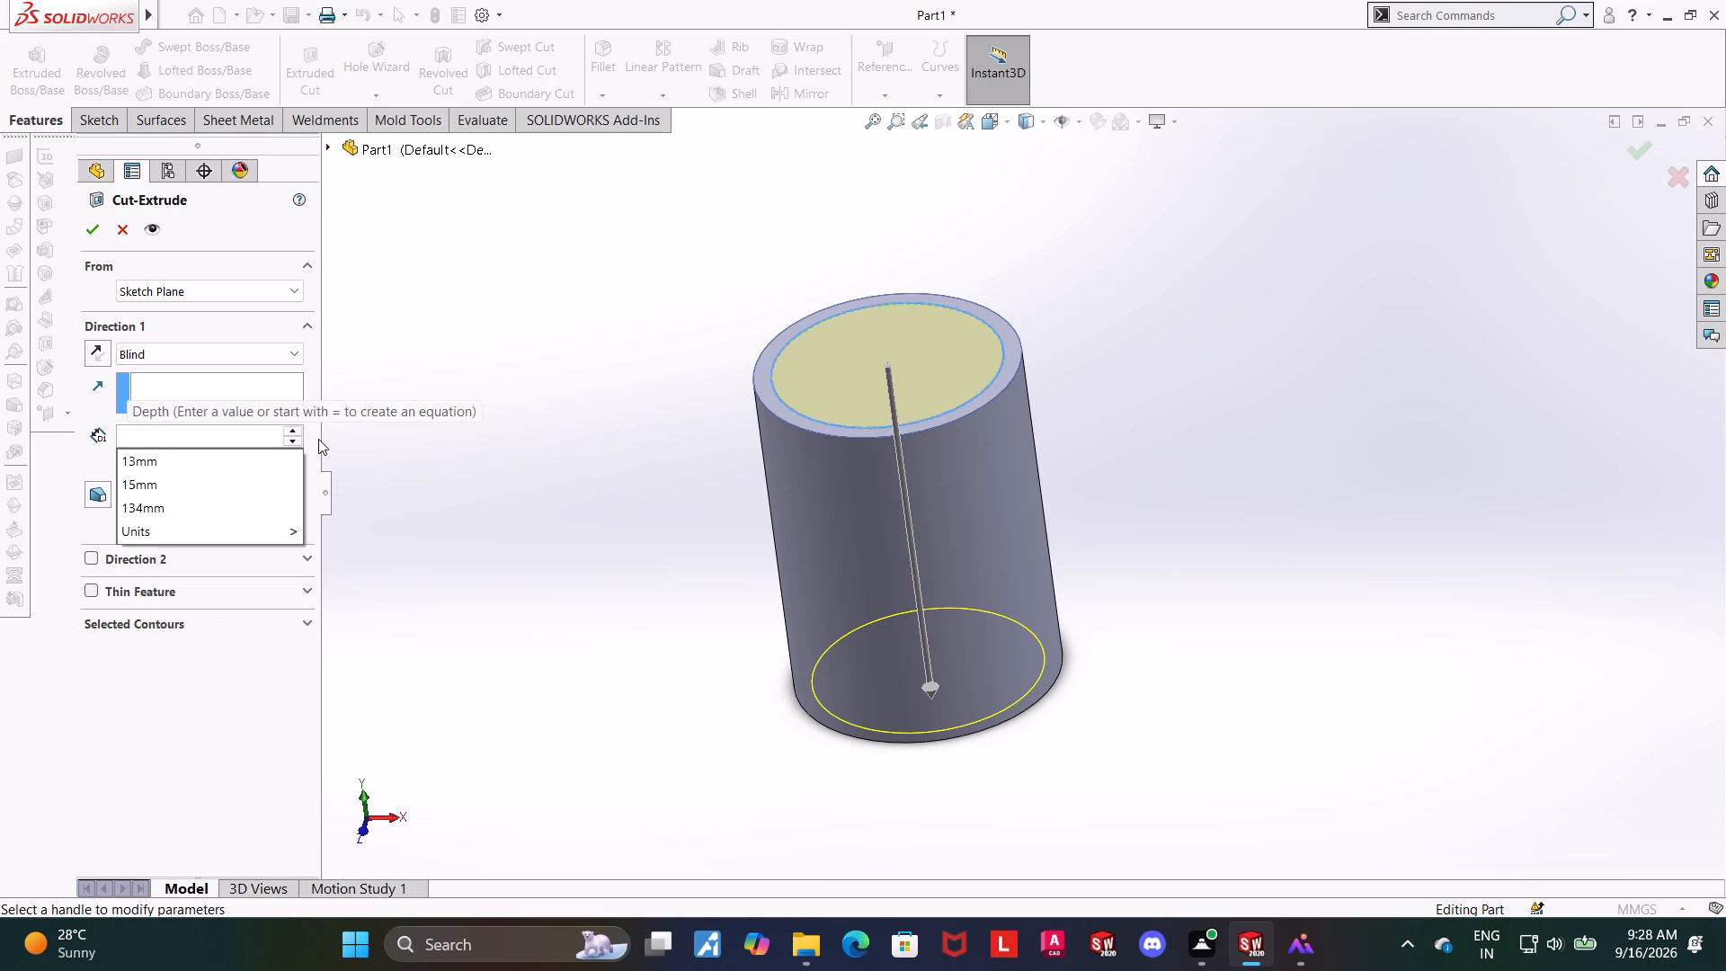
pyautogui.press('6')
pyautogui.press('Return')
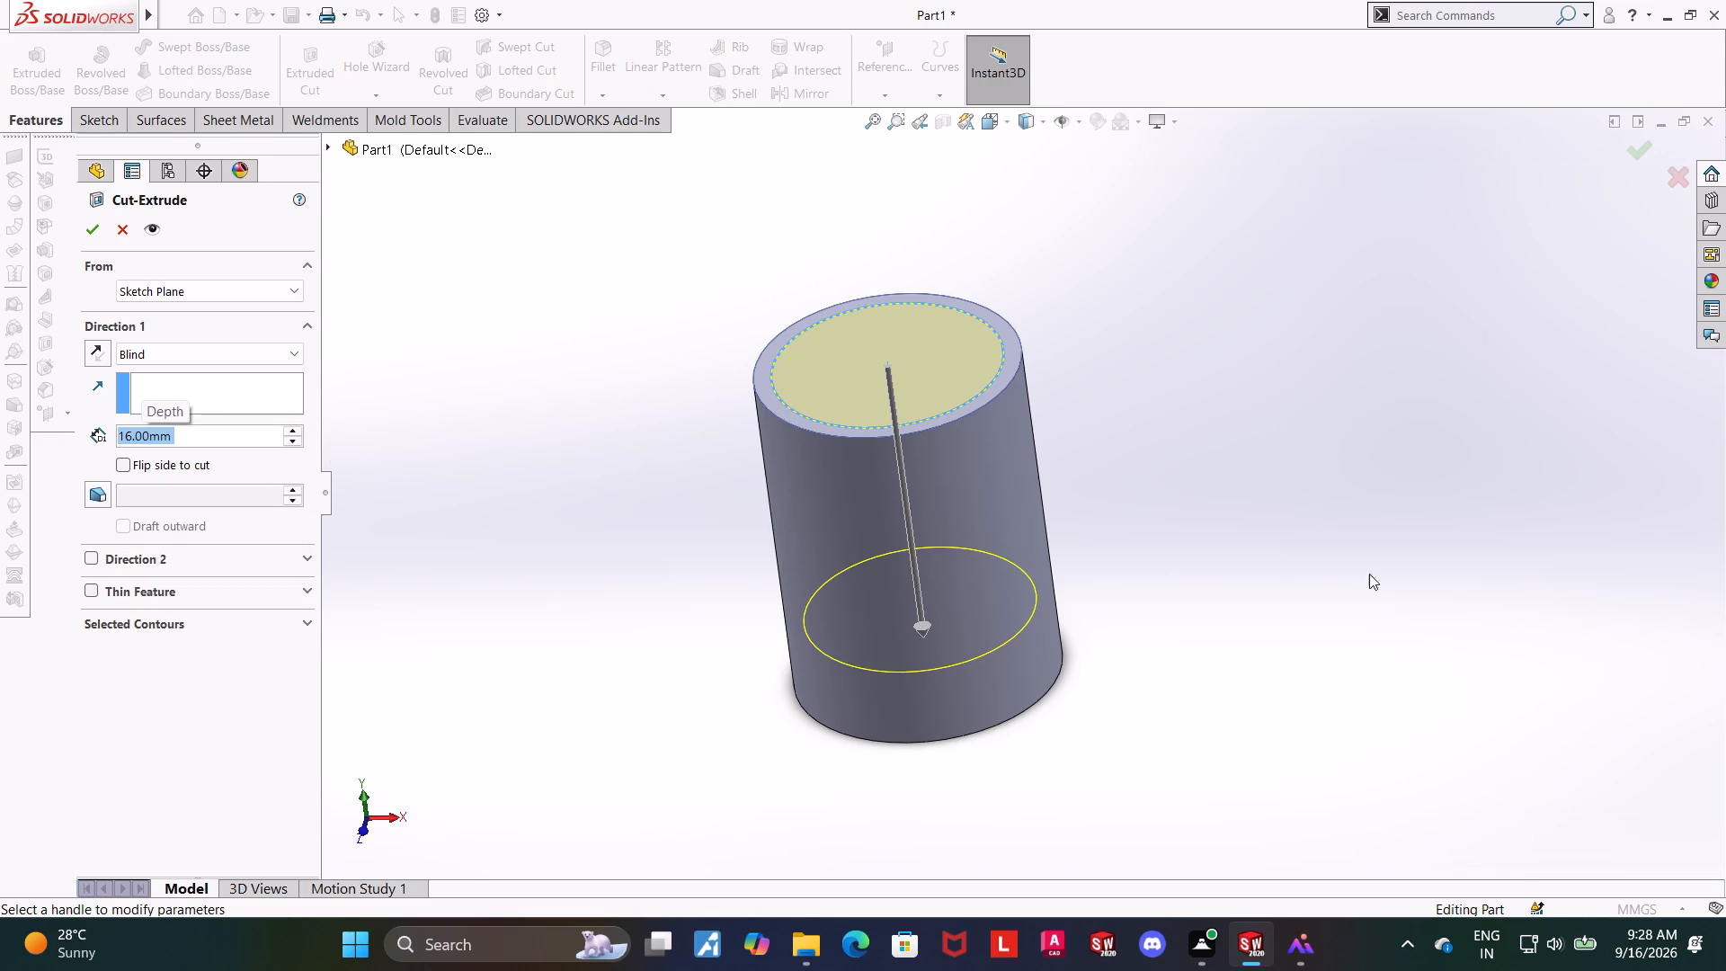
# Change the blind cut's depth to 18 mm and accept the cut.
pyautogui.moveTo(1292, 592); pyautogui.dragTo(1211, 584, button='middle')
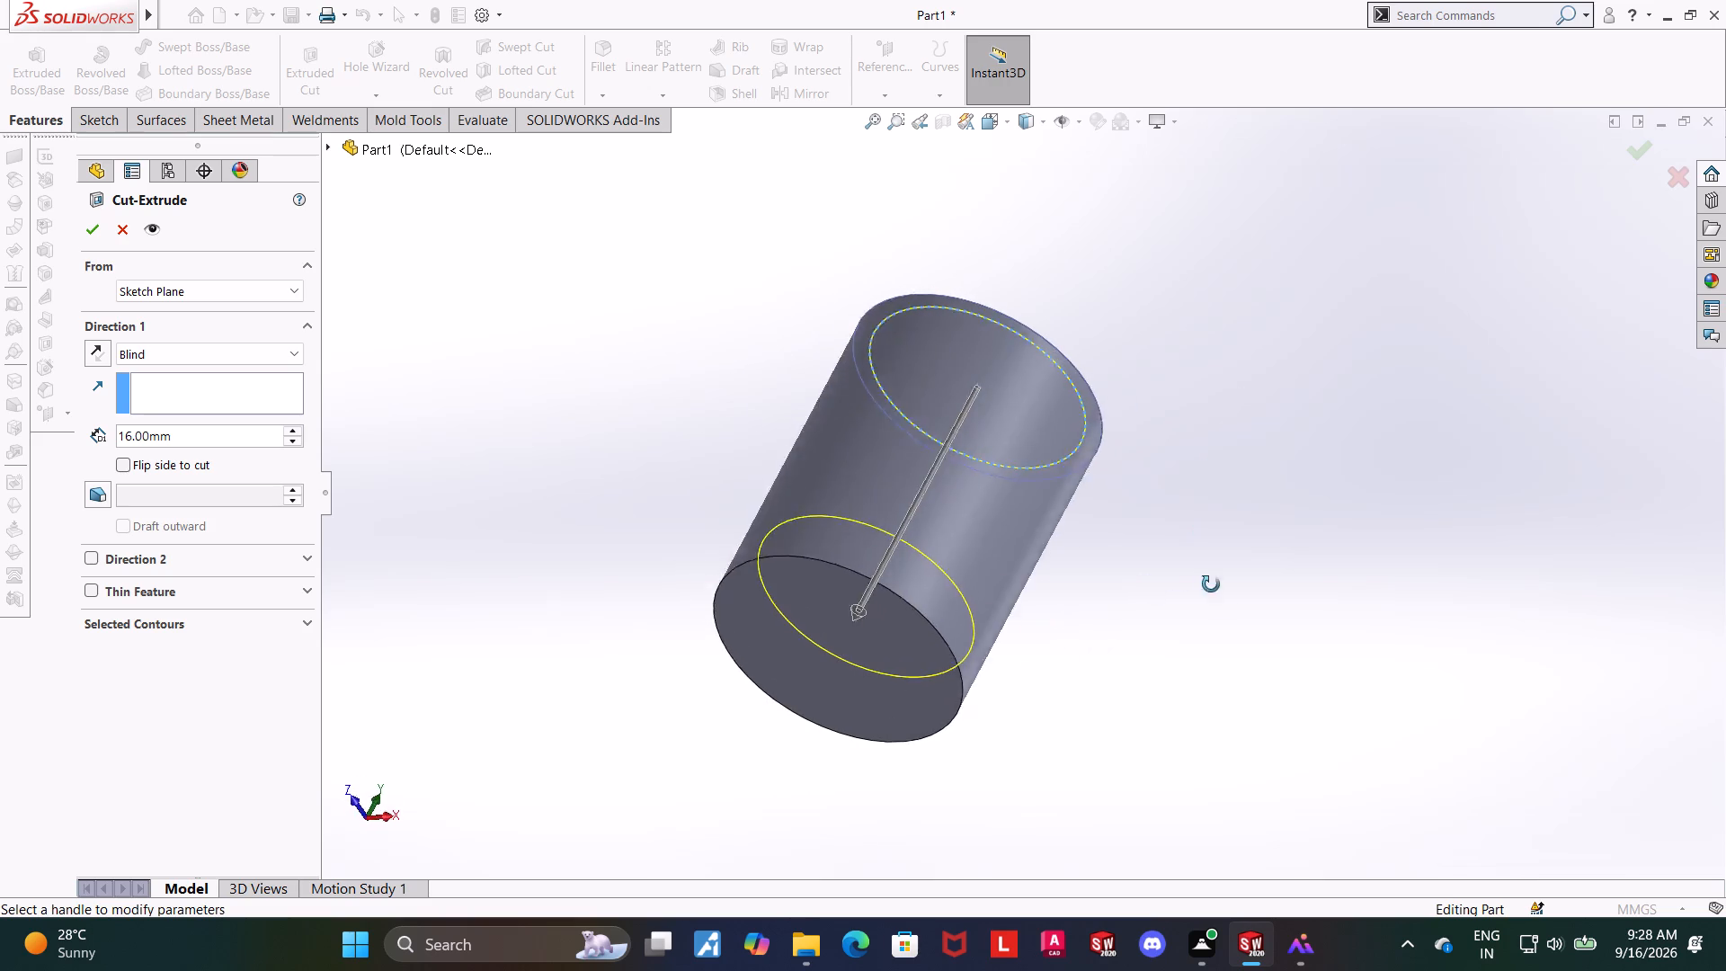
pyautogui.moveTo(1211, 584); pyautogui.dragTo(1236, 623, button='middle')
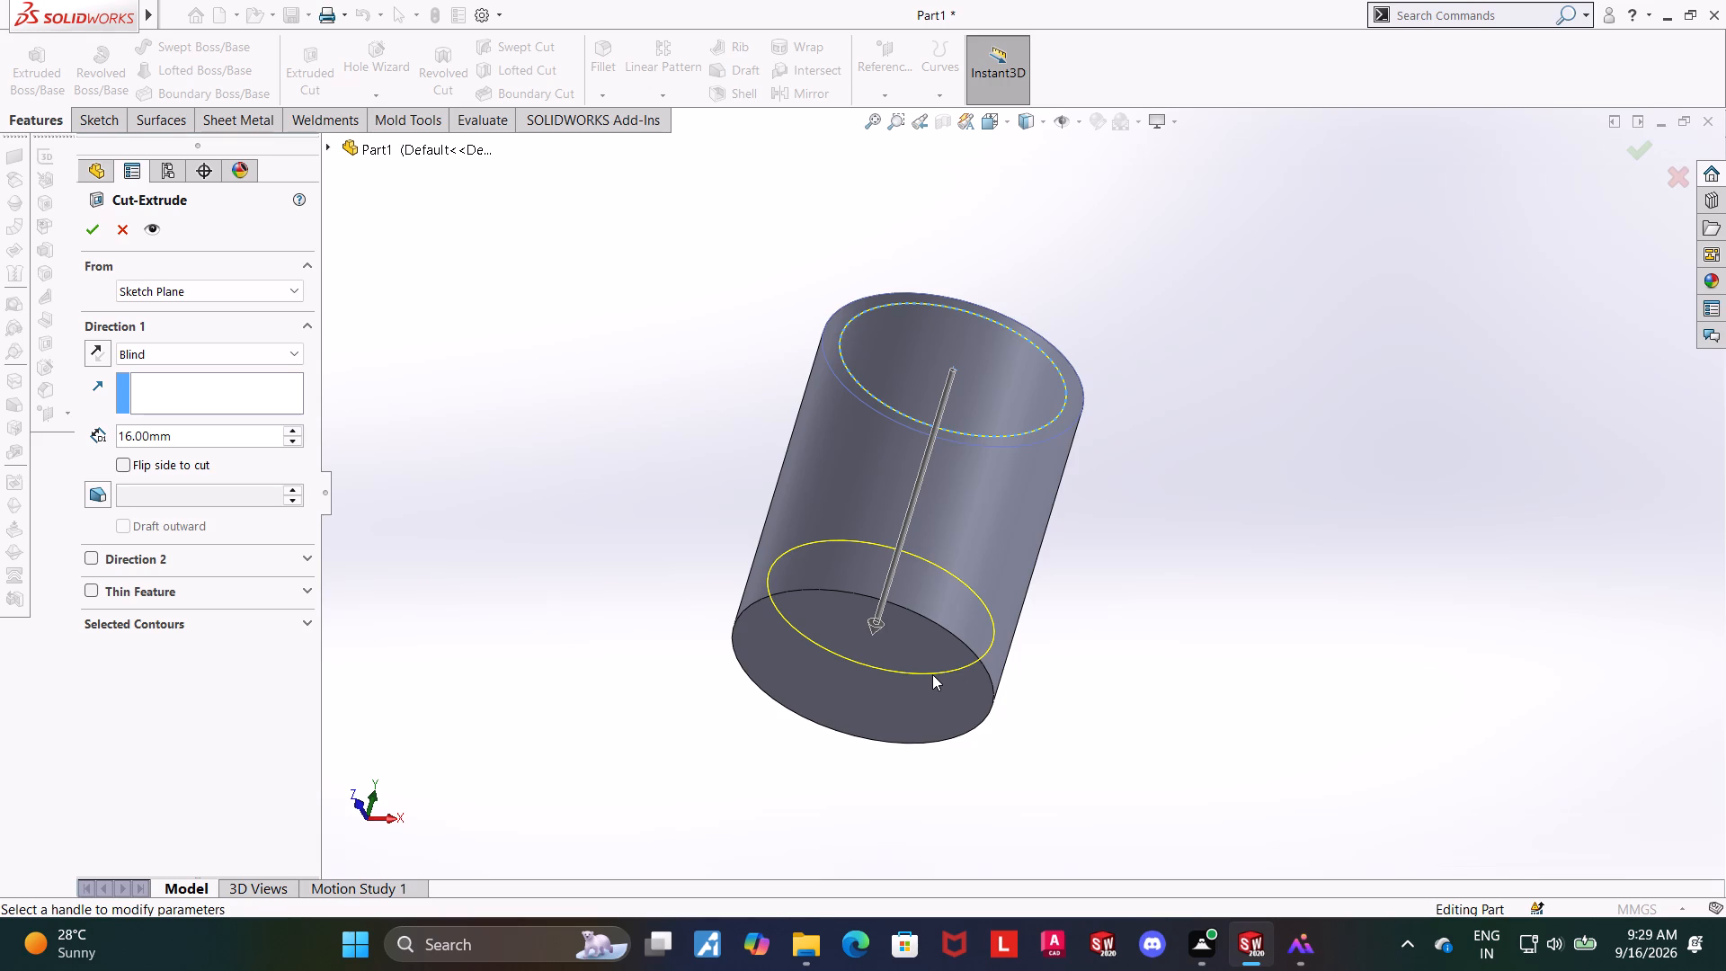
pyautogui.moveTo(1191, 751); pyautogui.dragTo(1175, 928, button='middle')
pyautogui.moveTo(1120, 509); pyautogui.dragTo(1136, 586, button='middle')
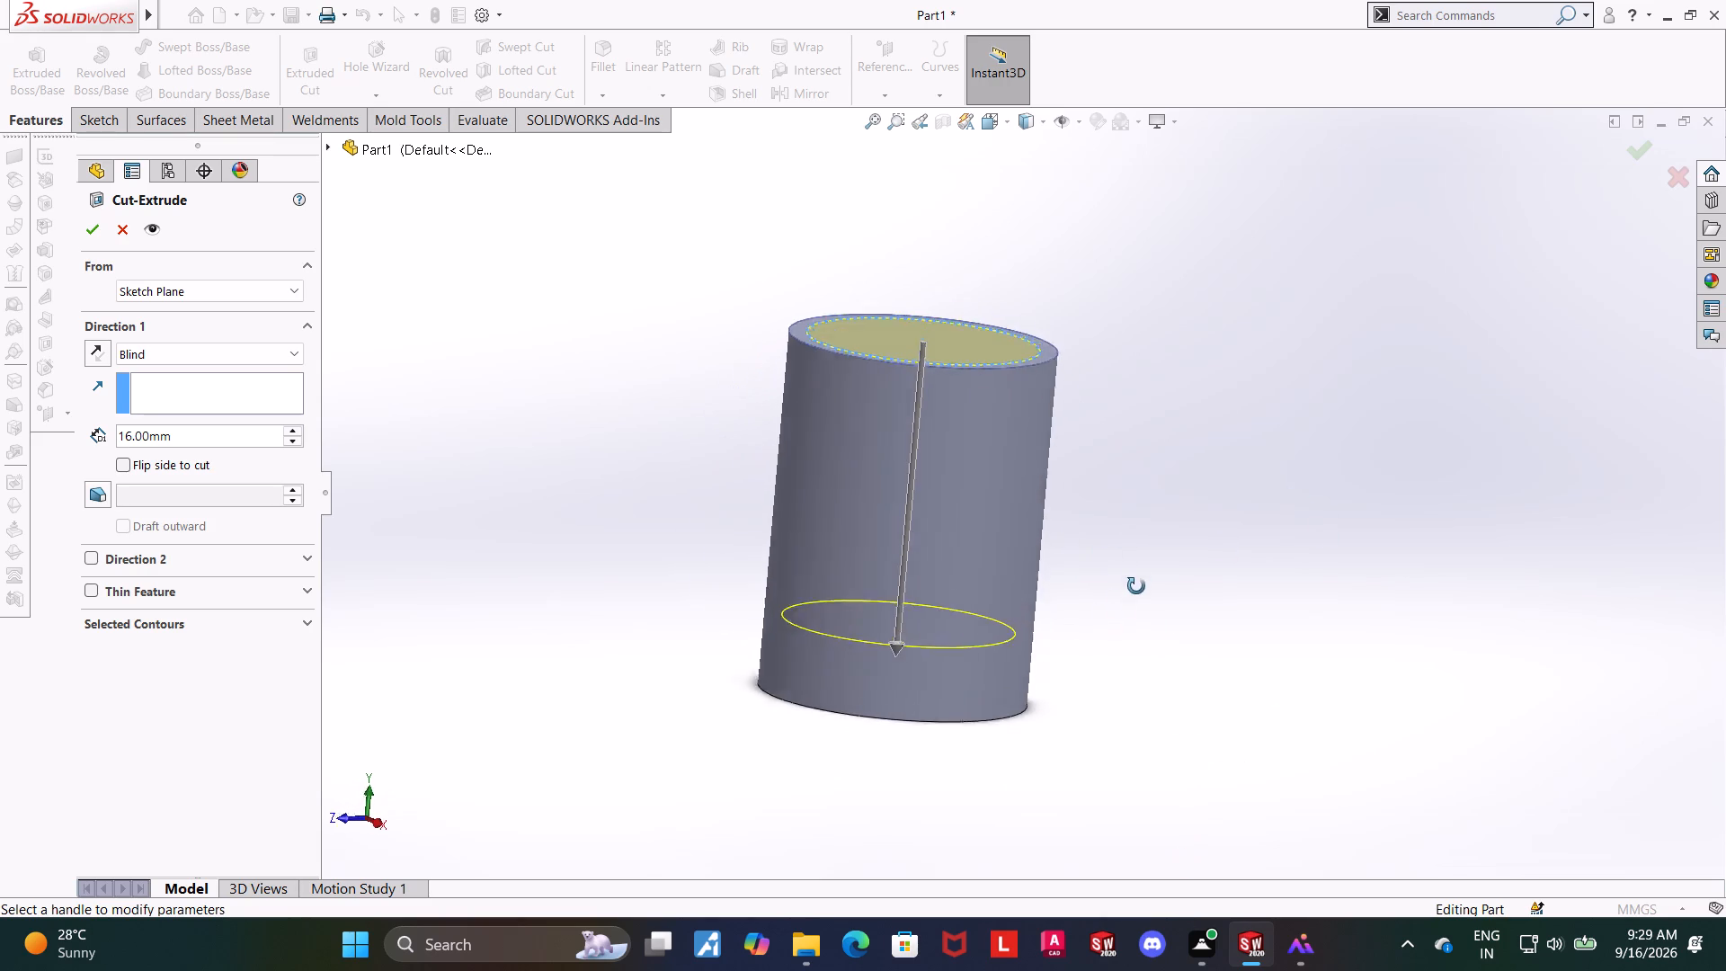
pyautogui.moveTo(1136, 586); pyautogui.dragTo(1143, 575, button='middle')
pyautogui.click(194, 436)
pyautogui.moveTo(194, 436); pyautogui.dragTo(123, 433)
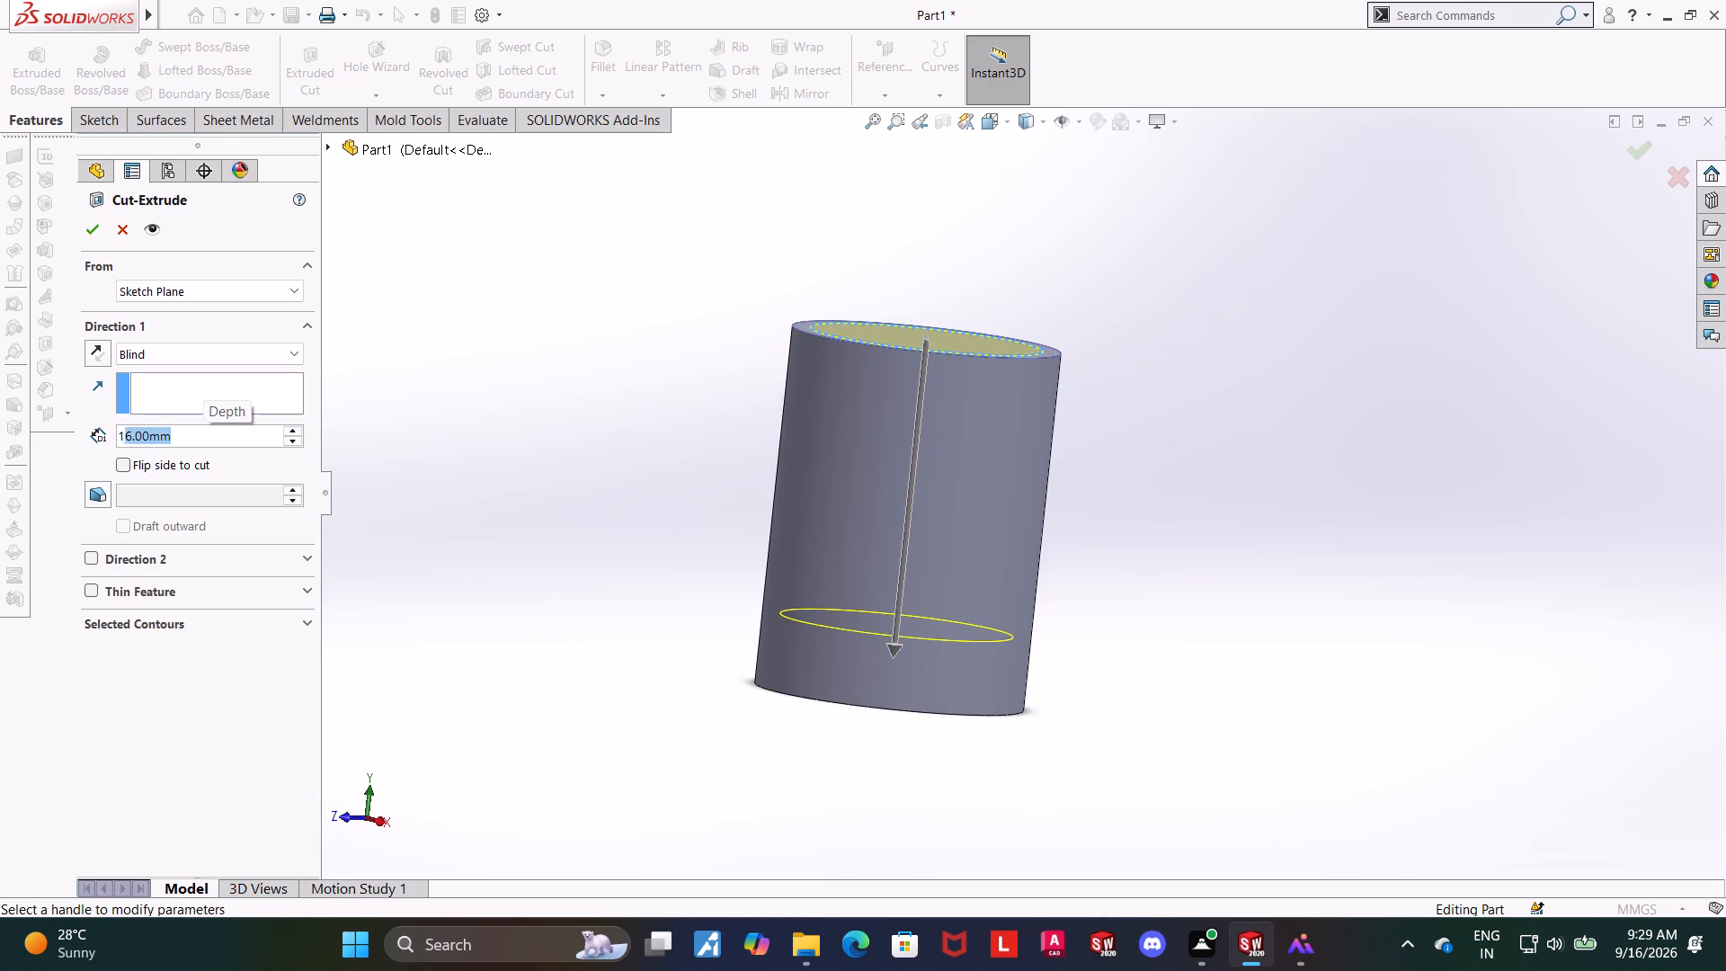
pyautogui.moveTo(123, 433); pyautogui.dragTo(99, 433)
pyautogui.write('18')
pyautogui.press('Return')
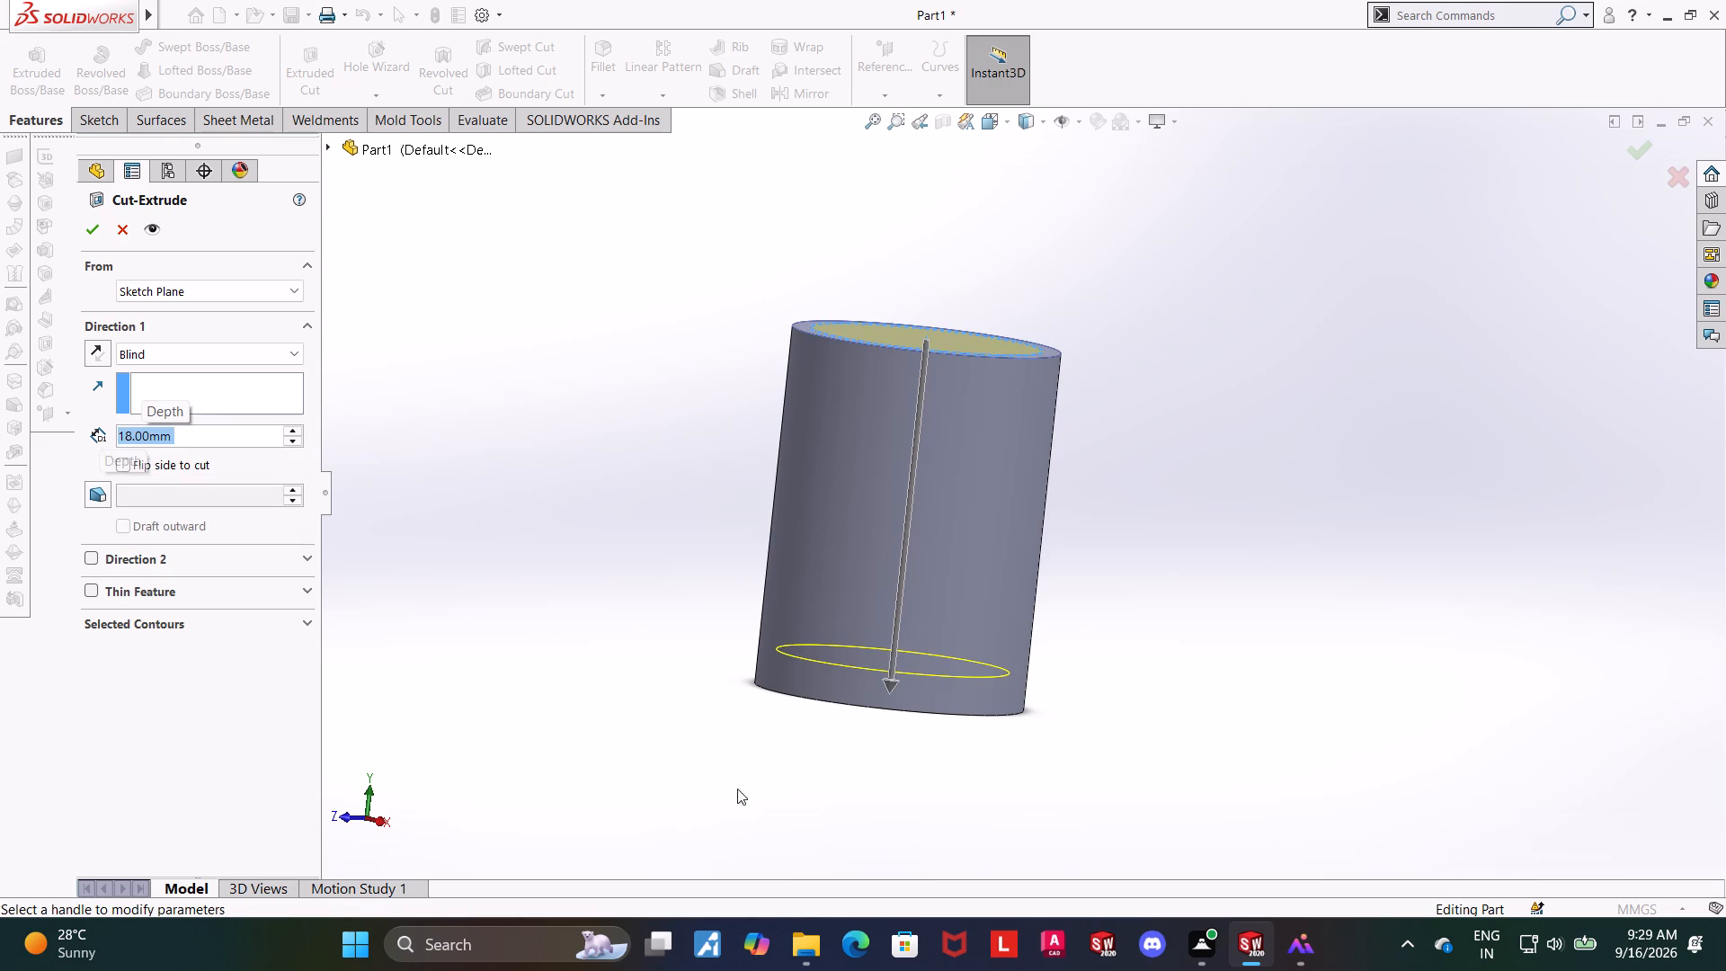
pyautogui.click(92, 232)
# Examine the hollowed cylinder's open end, closed base and outer wall from several angles.
pyautogui.moveTo(668, 785); pyautogui.dragTo(741, 583, button='middle')
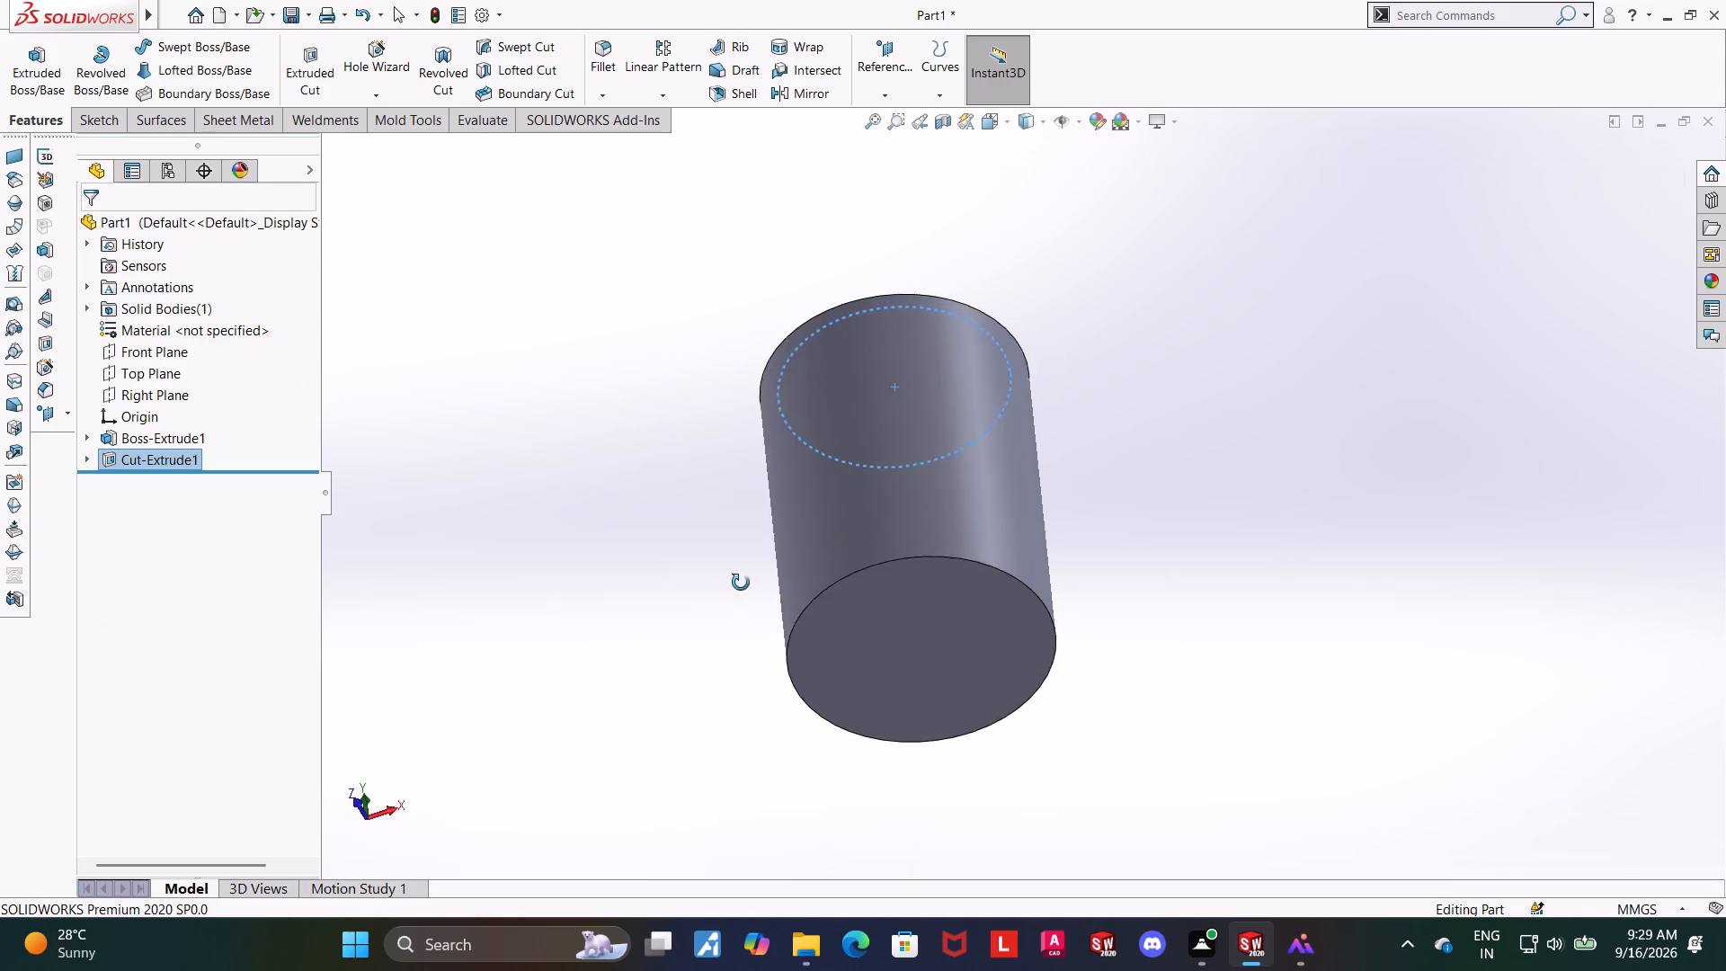
pyautogui.moveTo(741, 583); pyautogui.dragTo(702, 905, button='middle')
pyautogui.moveTo(1227, 501); pyautogui.dragTo(1229, 724, button='middle')
pyautogui.click(1200, 687)
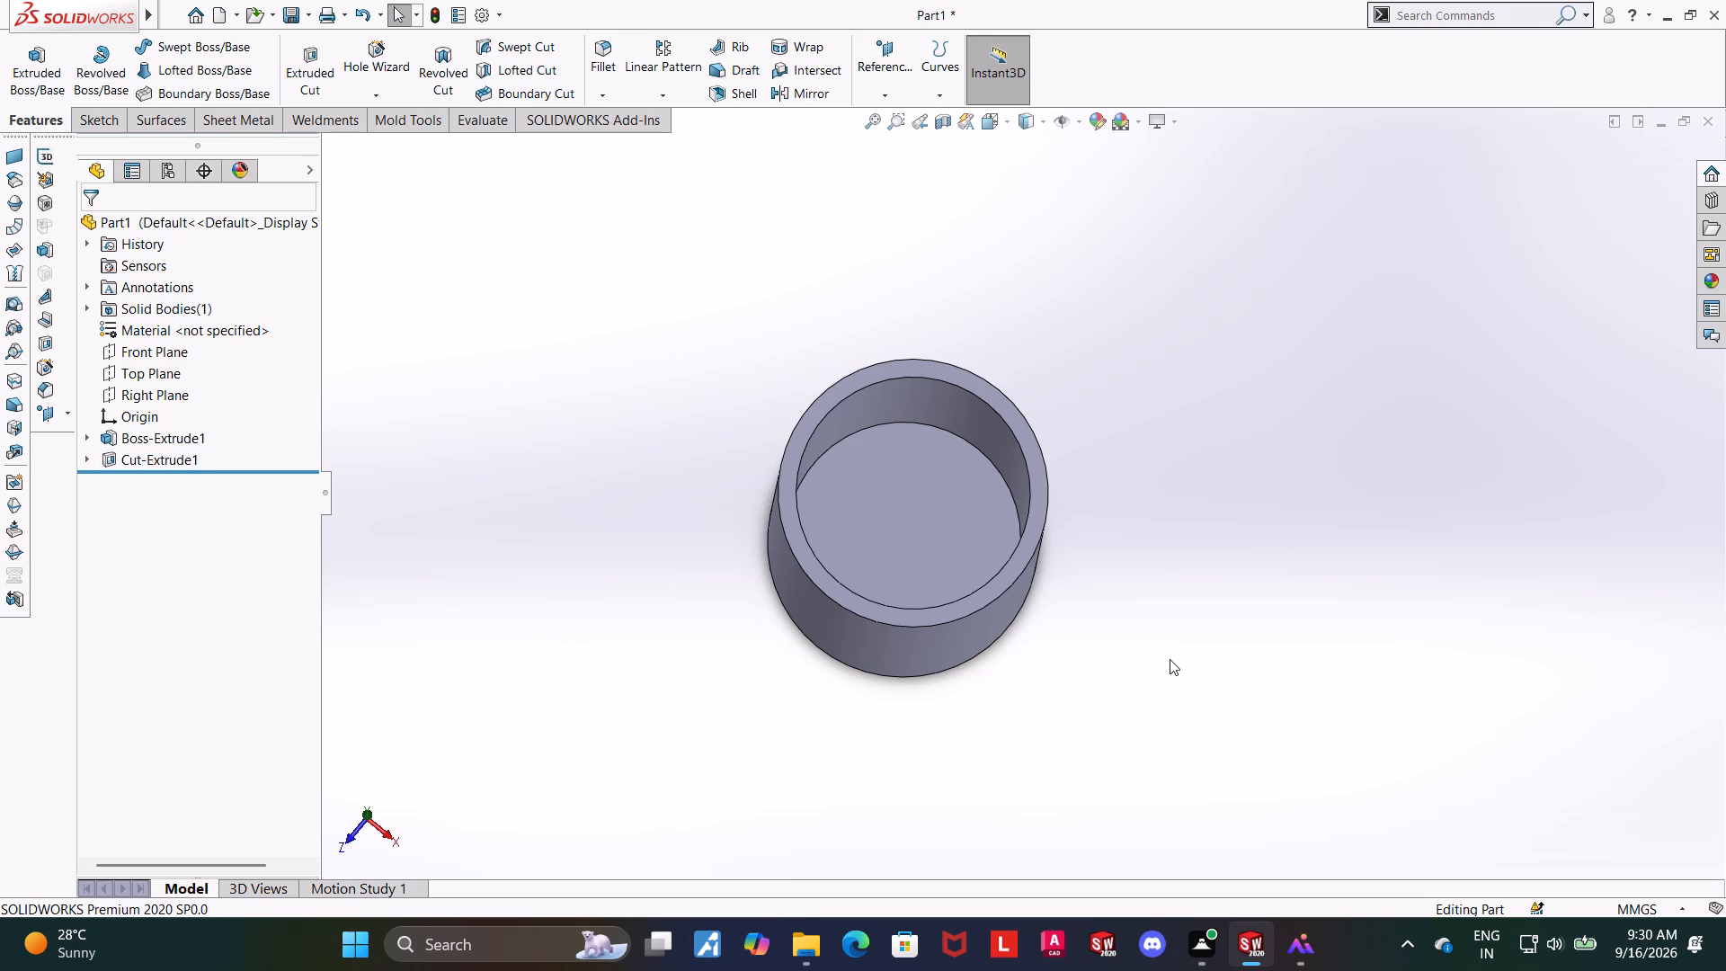
pyautogui.moveTo(1195, 604); pyautogui.dragTo(1196, 342, button='middle')
pyautogui.moveTo(1161, 478); pyautogui.dragTo(1169, 330, button='middle')
pyautogui.scroll(2, 1165, 377)
pyautogui.moveTo(1154, 441); pyautogui.dragTo(1150, 619, button='middle')
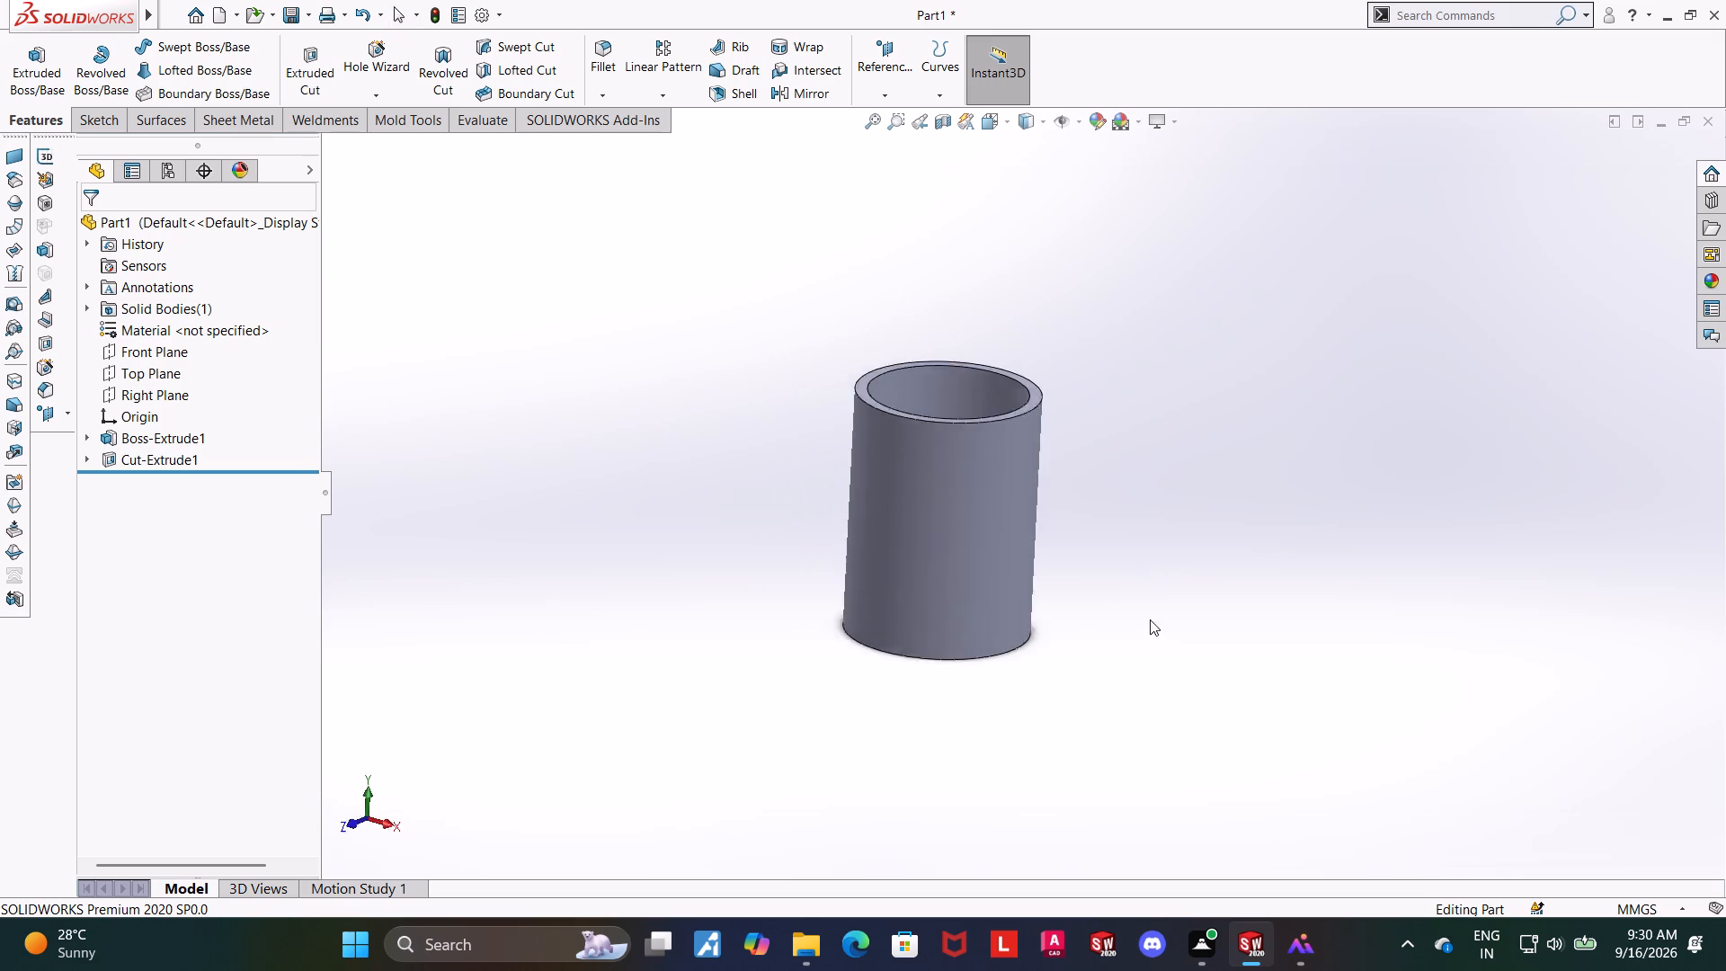
pyautogui.scroll(1, 1150, 619)
pyautogui.moveTo(1150, 619); pyautogui.dragTo(1152, 604, button='middle')
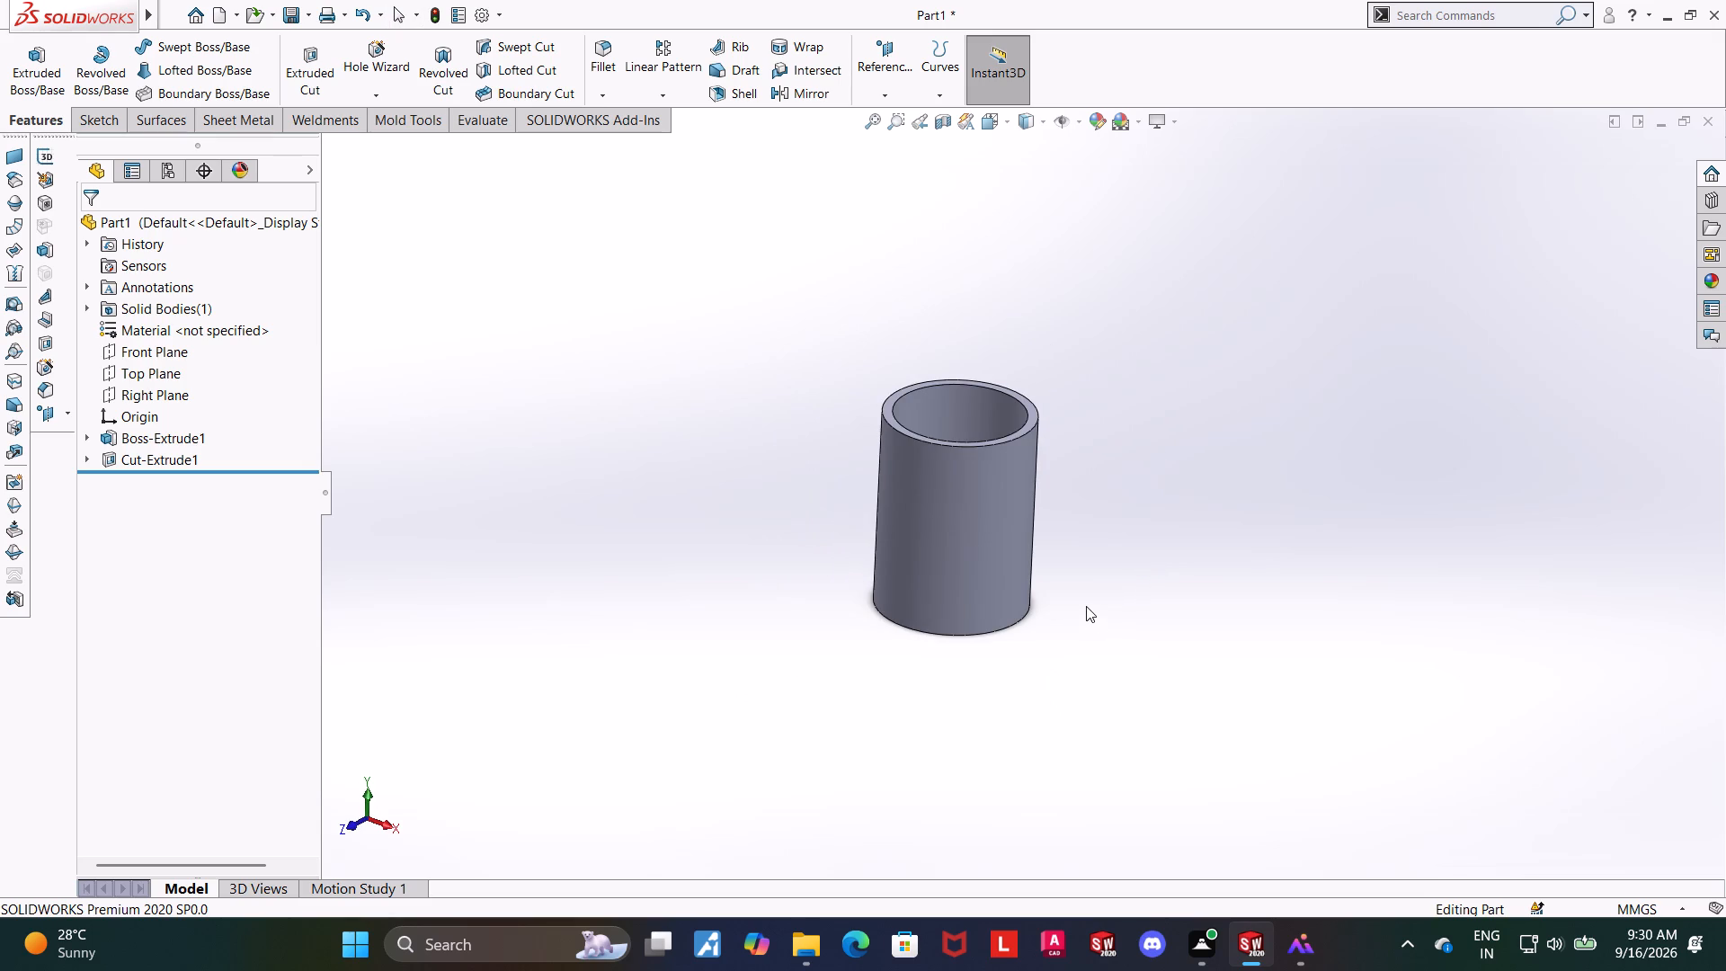
pyautogui.moveTo(1205, 577); pyautogui.dragTo(1215, 435, button='middle')
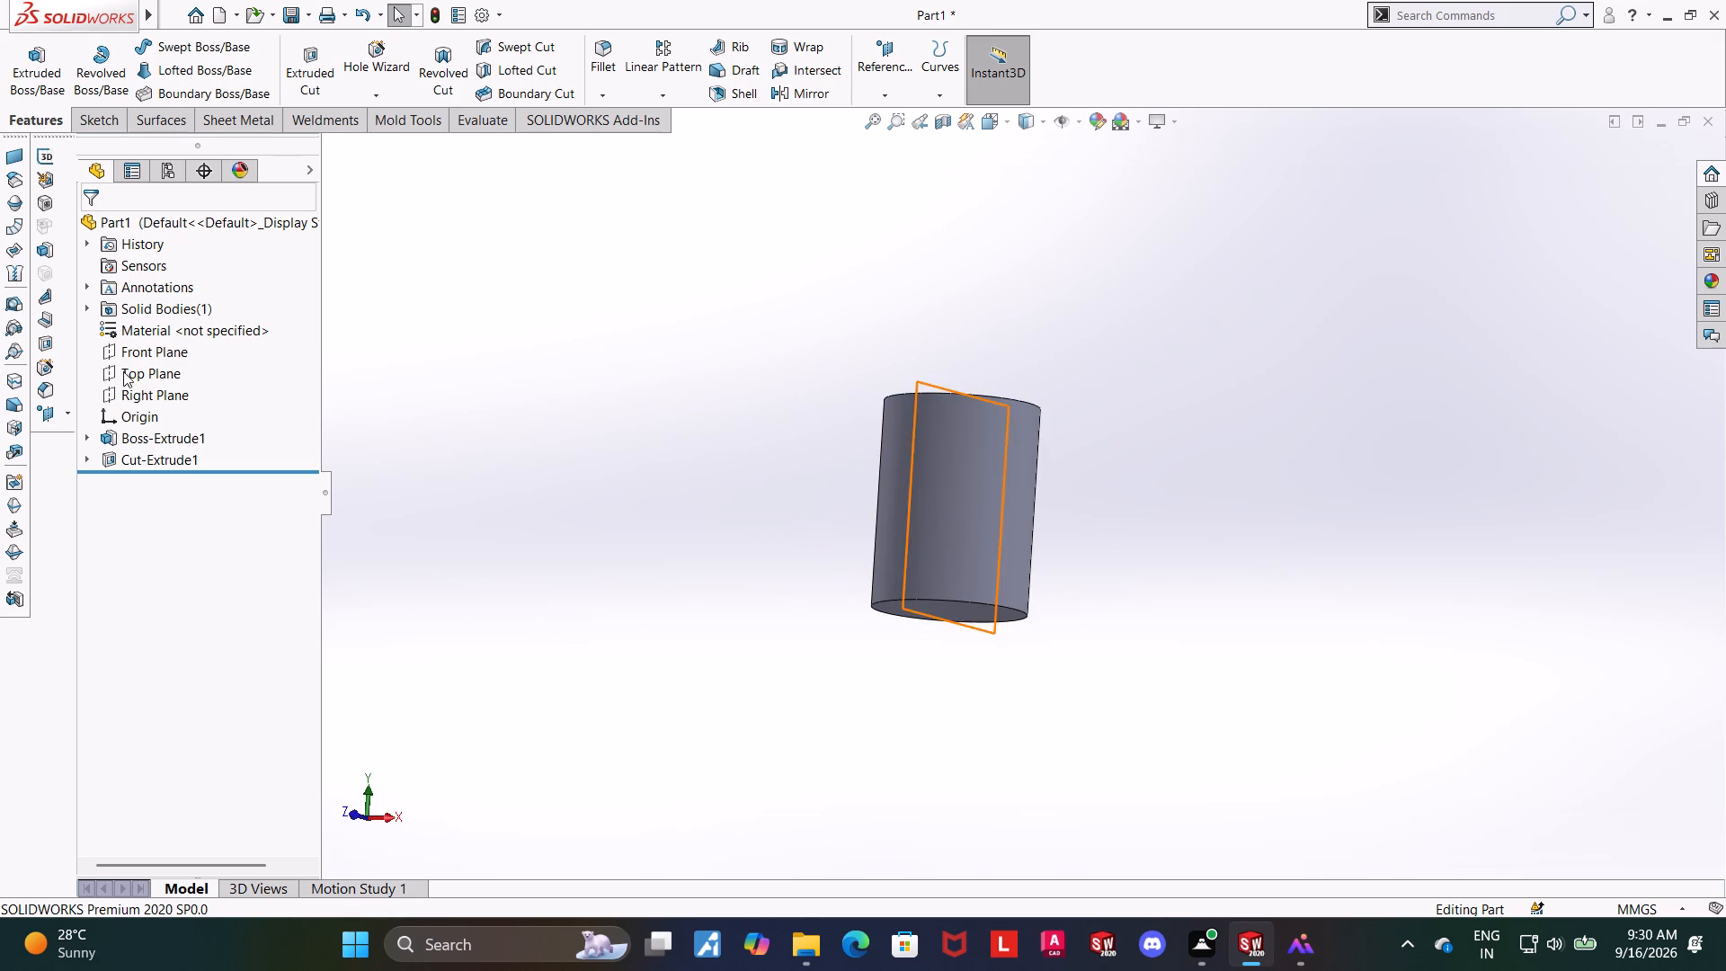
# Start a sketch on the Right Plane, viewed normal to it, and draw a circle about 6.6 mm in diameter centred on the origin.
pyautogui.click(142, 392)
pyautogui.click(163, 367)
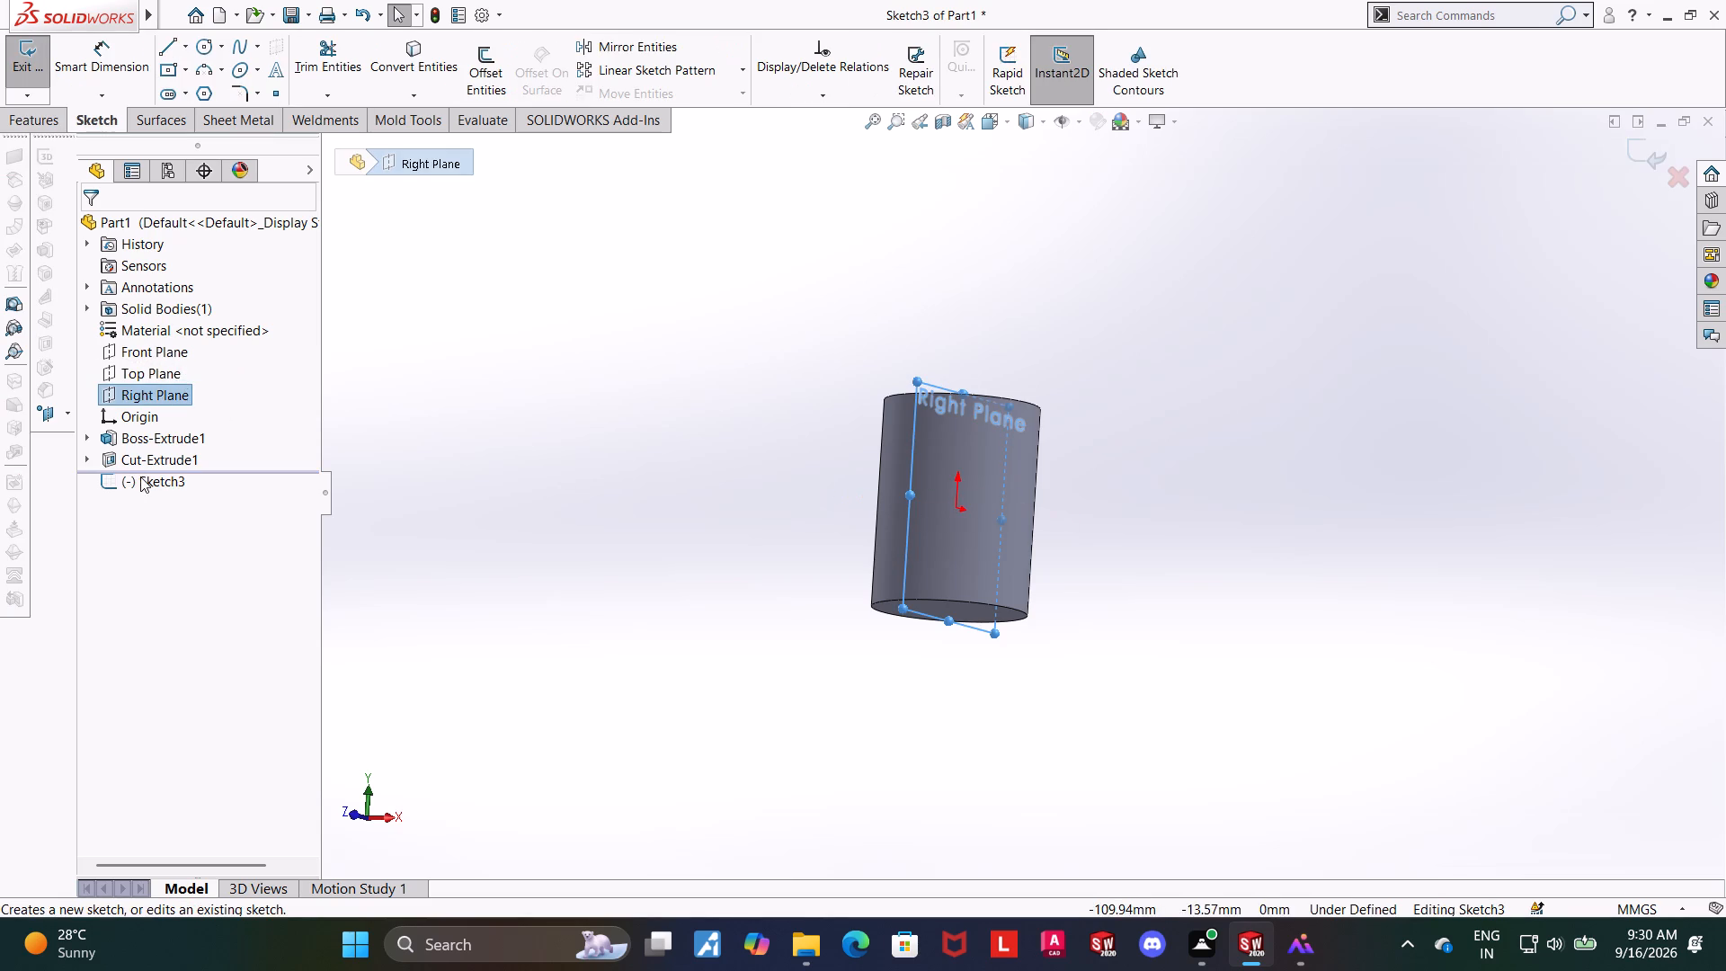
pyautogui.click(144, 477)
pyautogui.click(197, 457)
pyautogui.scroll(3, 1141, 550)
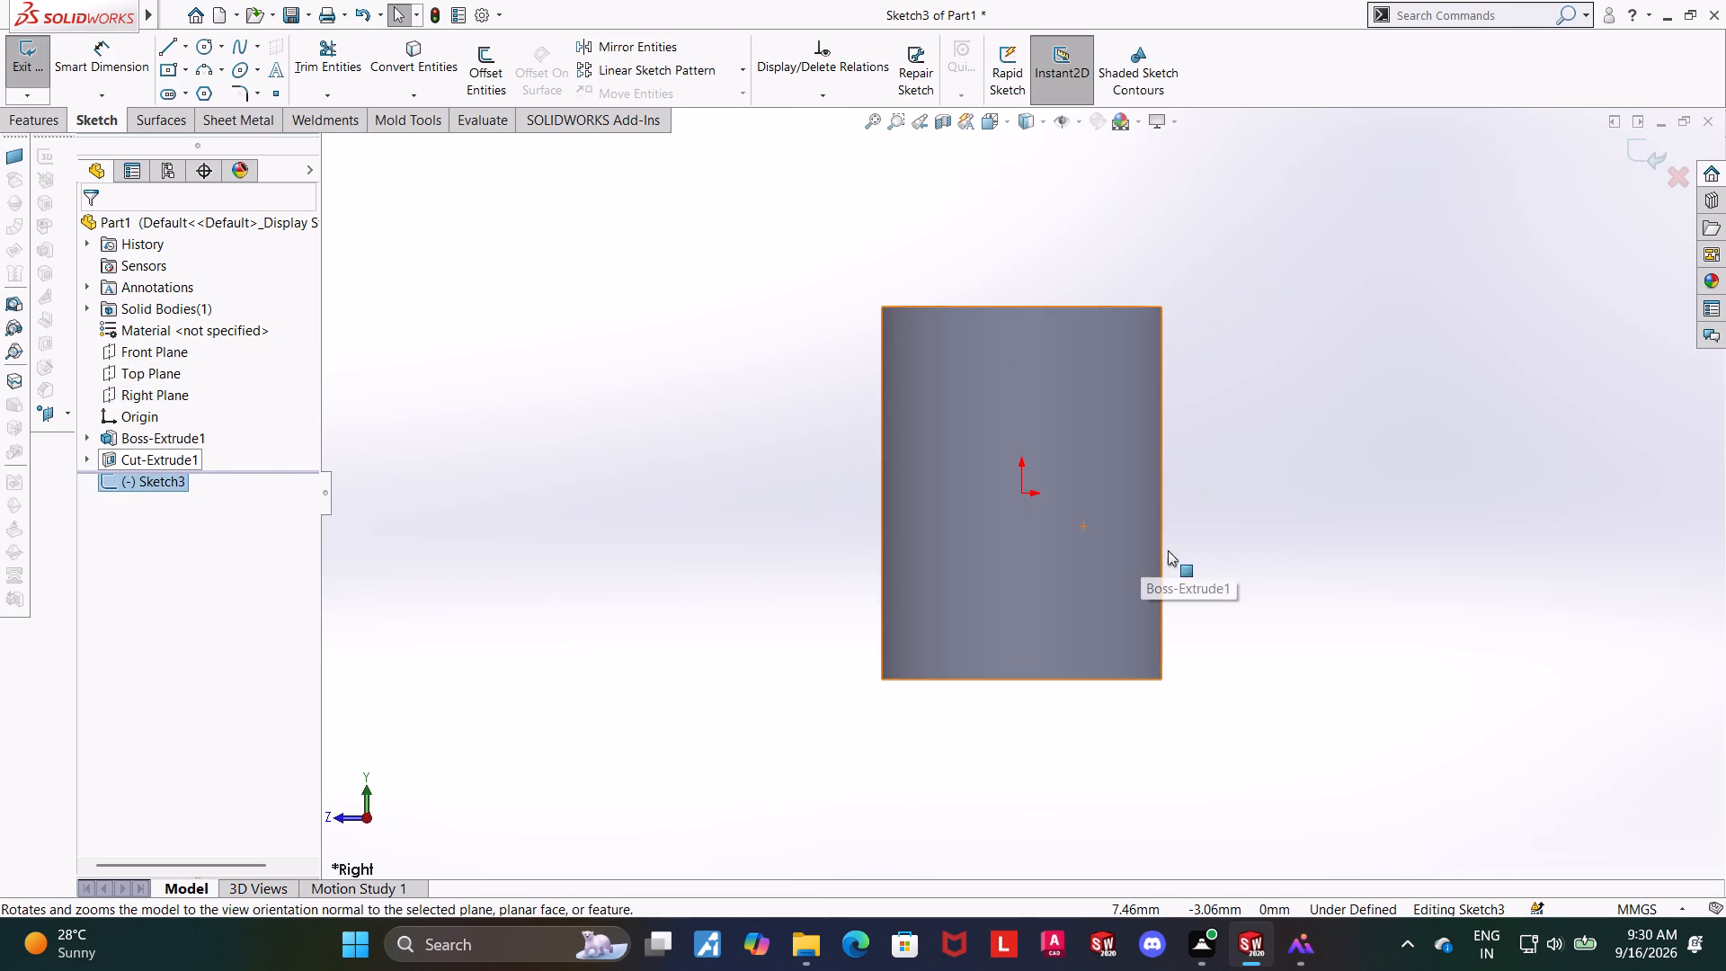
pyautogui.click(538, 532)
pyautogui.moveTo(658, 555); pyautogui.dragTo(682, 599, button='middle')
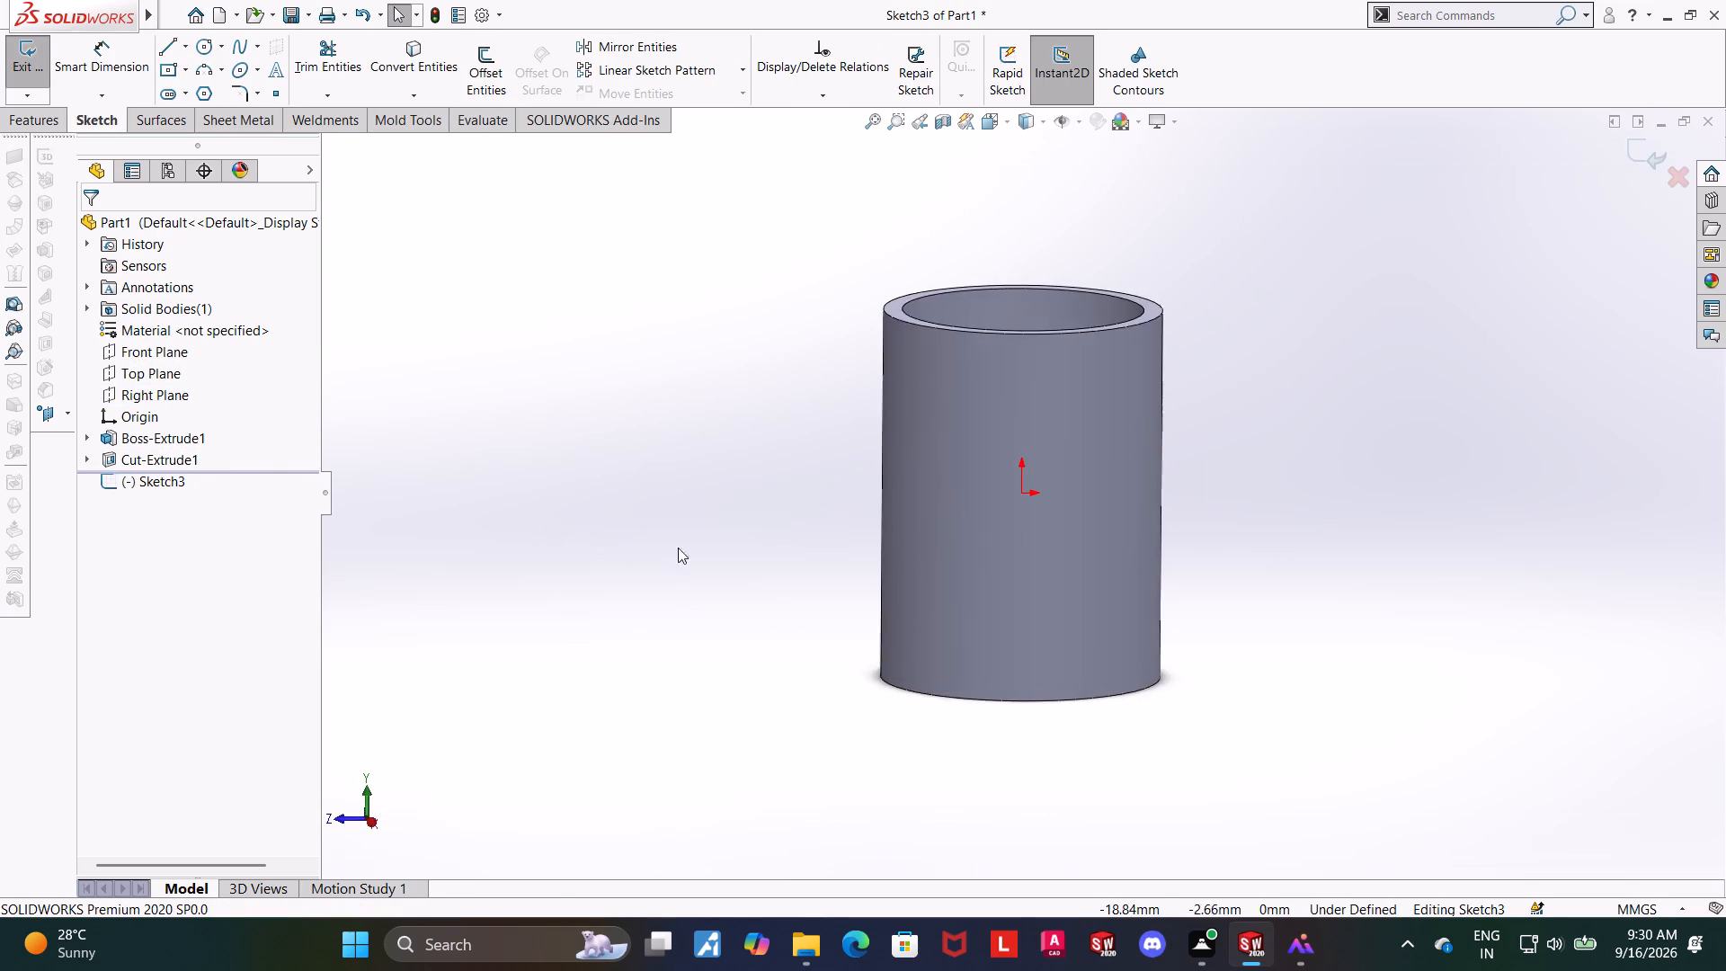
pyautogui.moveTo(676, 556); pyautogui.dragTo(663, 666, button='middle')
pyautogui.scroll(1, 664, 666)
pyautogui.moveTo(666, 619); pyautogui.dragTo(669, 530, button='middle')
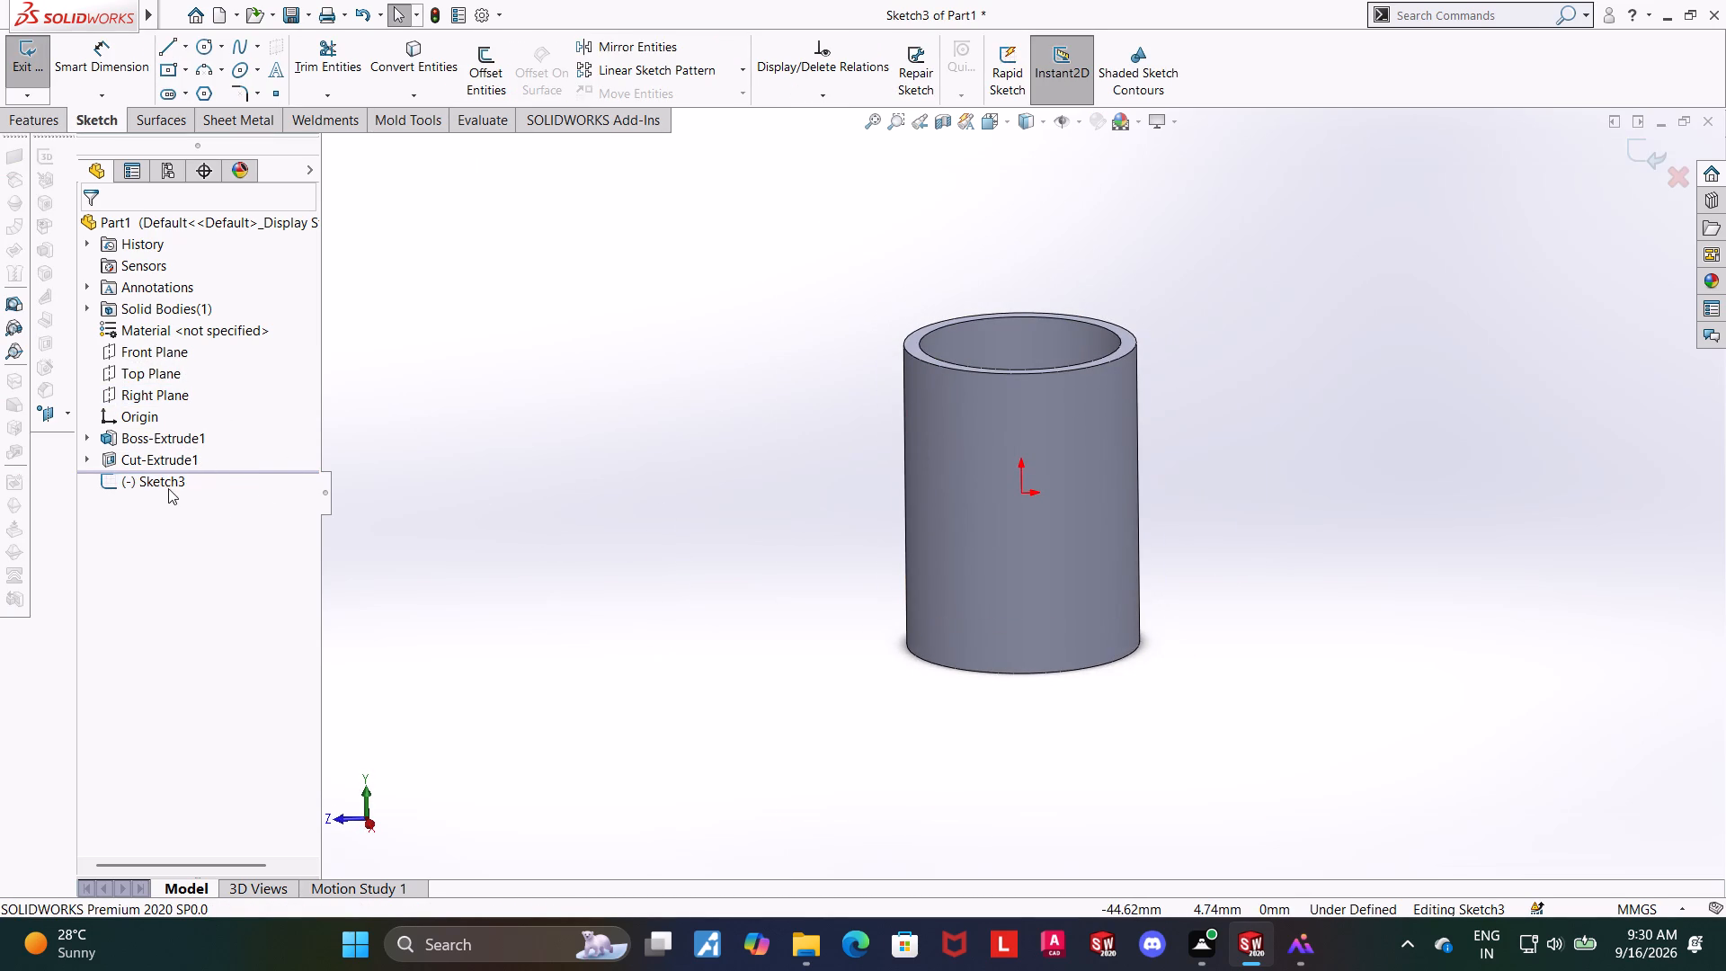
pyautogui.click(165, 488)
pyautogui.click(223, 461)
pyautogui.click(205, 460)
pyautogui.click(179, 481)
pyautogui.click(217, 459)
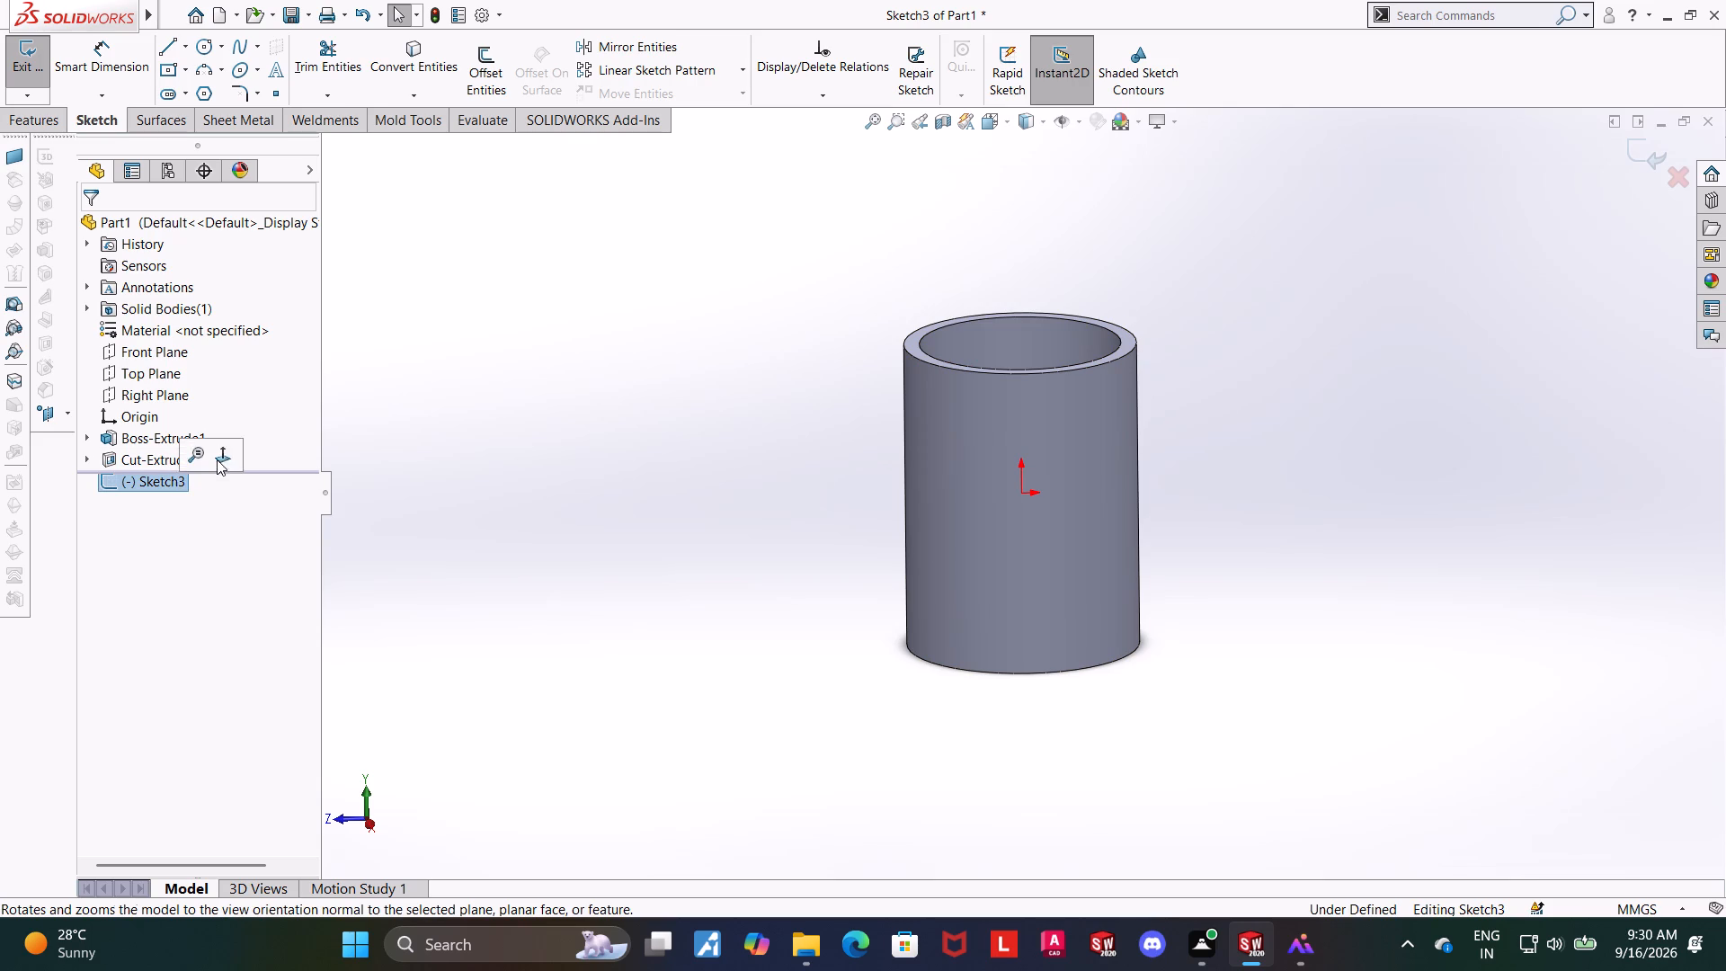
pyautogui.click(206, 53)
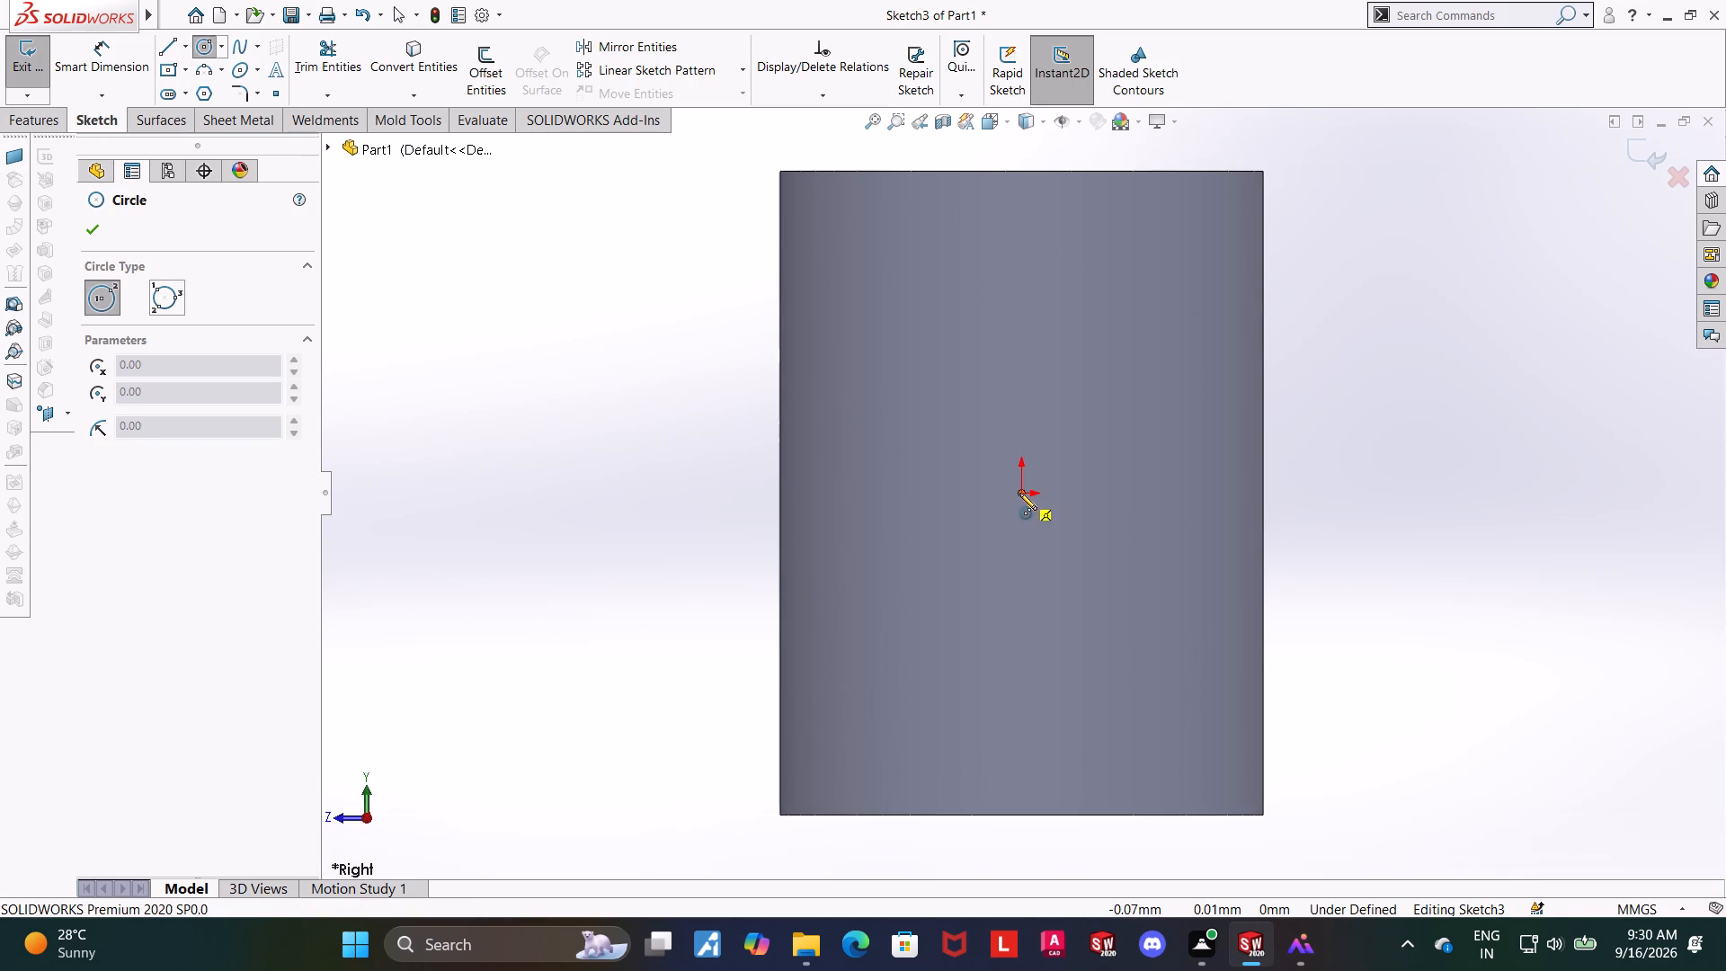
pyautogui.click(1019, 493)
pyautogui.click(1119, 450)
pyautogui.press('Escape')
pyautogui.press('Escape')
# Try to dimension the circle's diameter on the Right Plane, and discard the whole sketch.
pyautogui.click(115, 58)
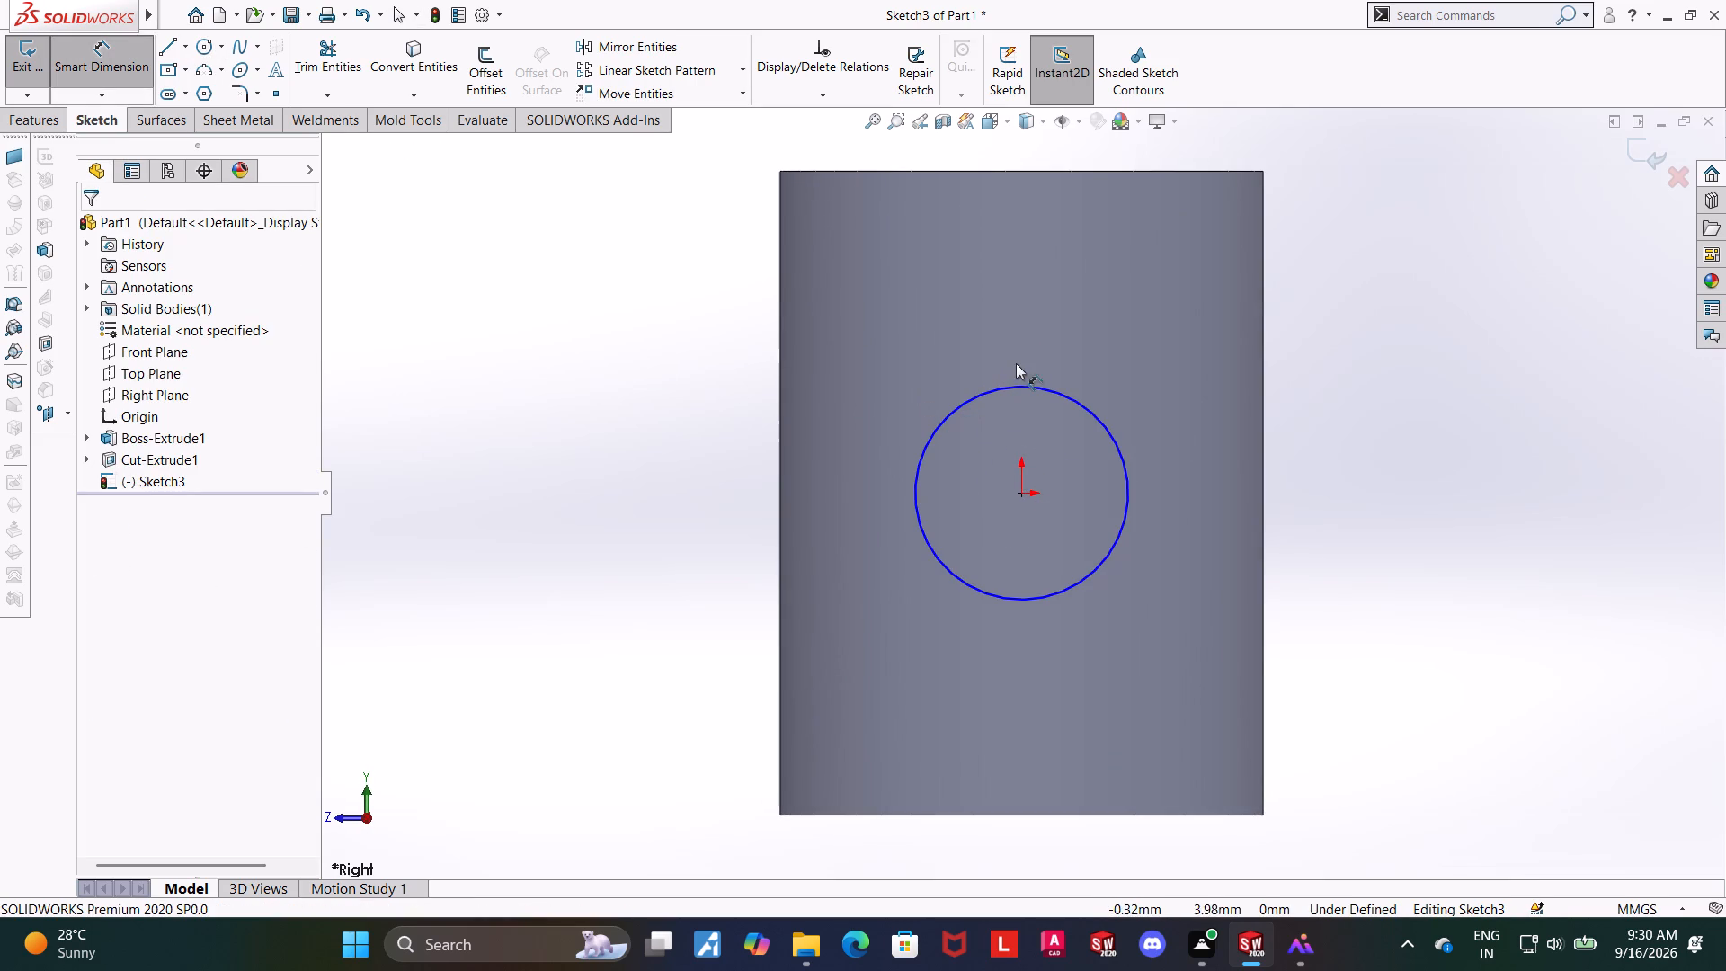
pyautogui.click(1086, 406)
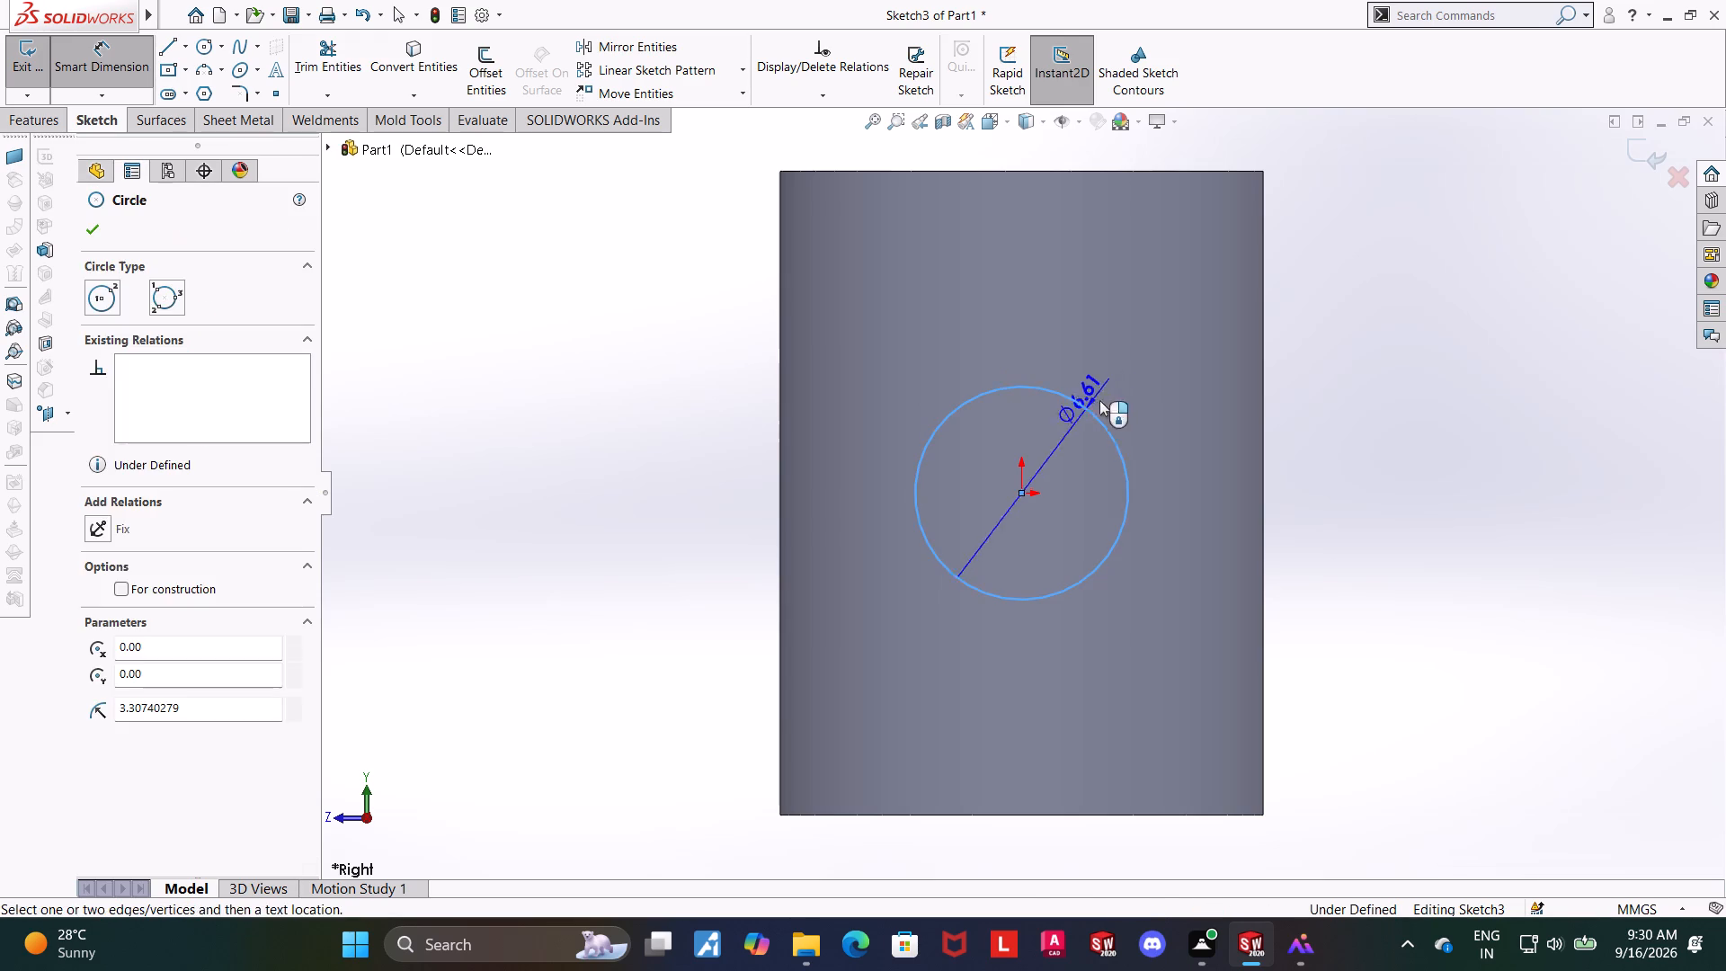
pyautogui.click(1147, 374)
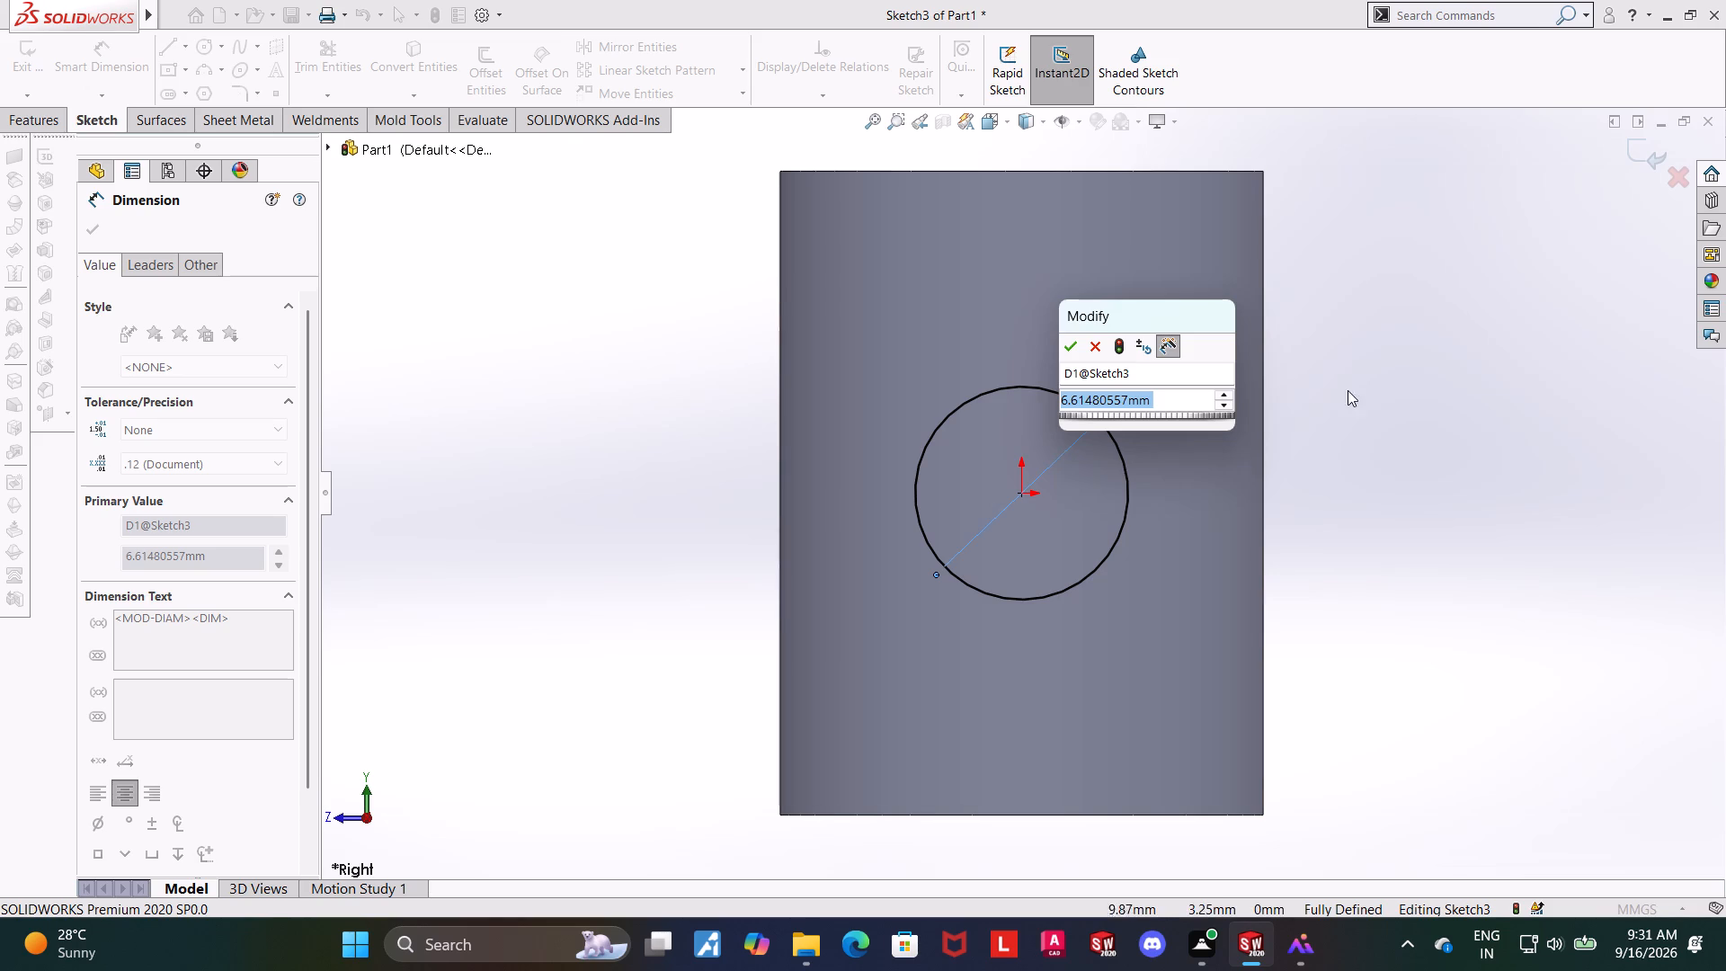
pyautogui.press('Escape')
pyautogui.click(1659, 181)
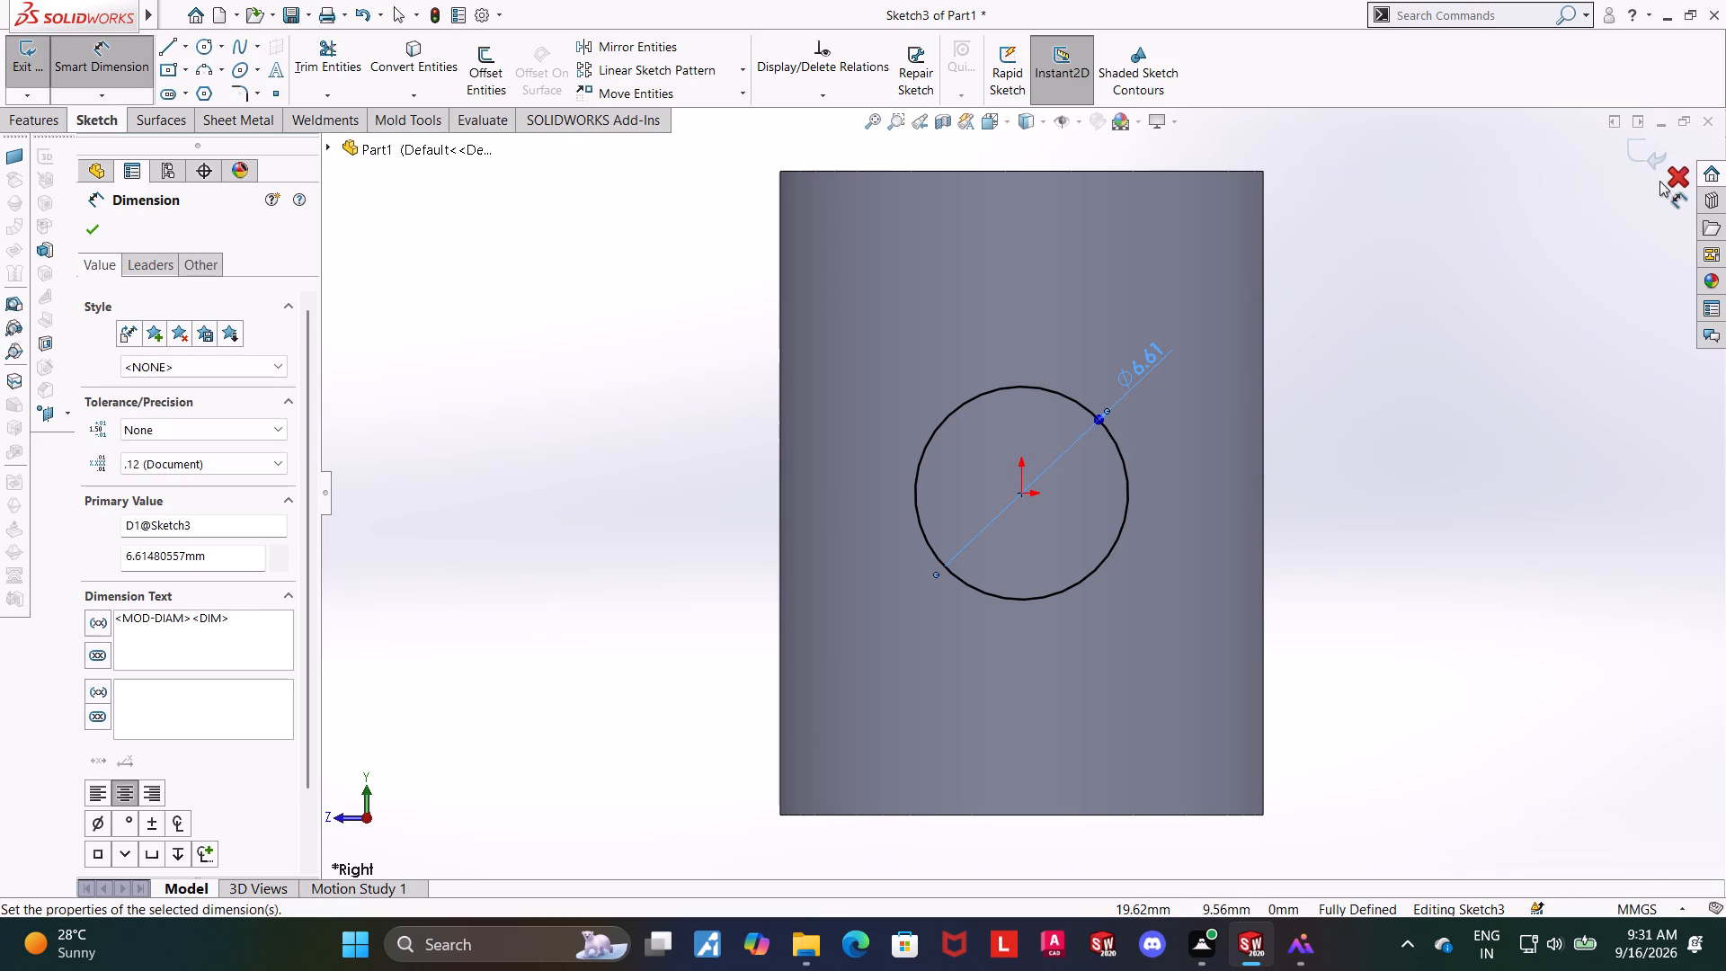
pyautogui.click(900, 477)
# Create a reference plane offset 7.5 mm from the Right Plane, on the cylinder's +X side.
pyautogui.moveTo(1327, 557); pyautogui.dragTo(1366, 563, button='middle')
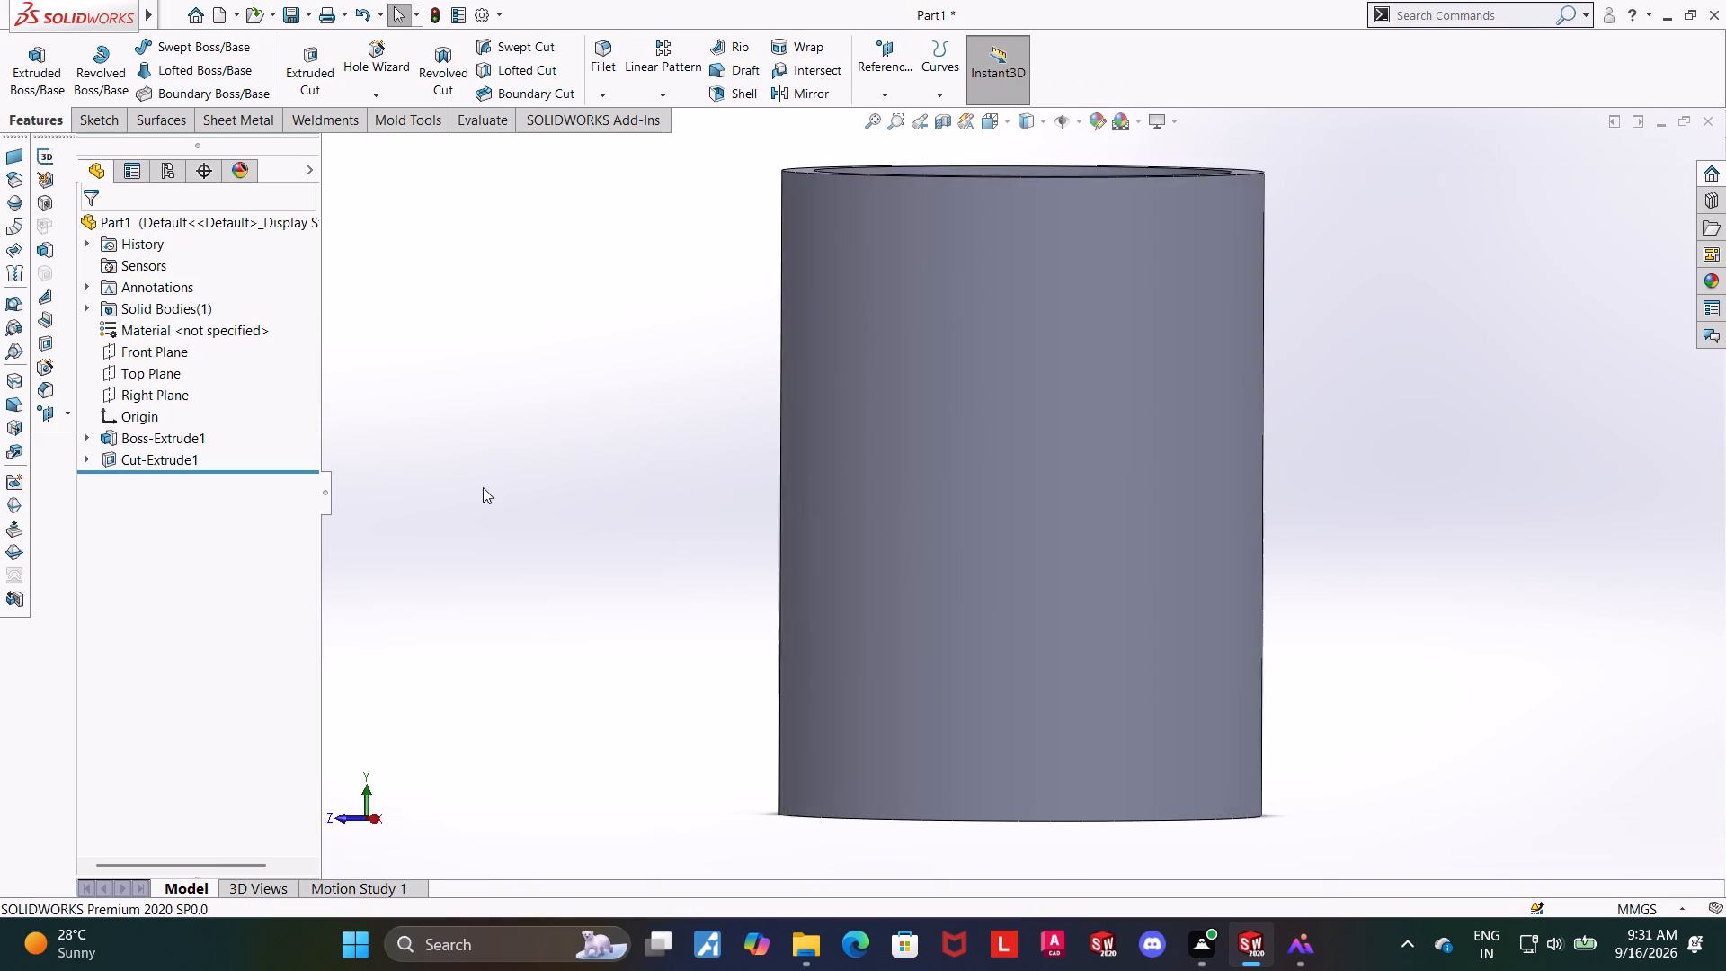
pyautogui.moveTo(547, 469); pyautogui.dragTo(566, 562, button='middle')
pyautogui.scroll(4, 542, 500)
pyautogui.moveTo(1231, 520); pyautogui.dragTo(1259, 524, button='middle')
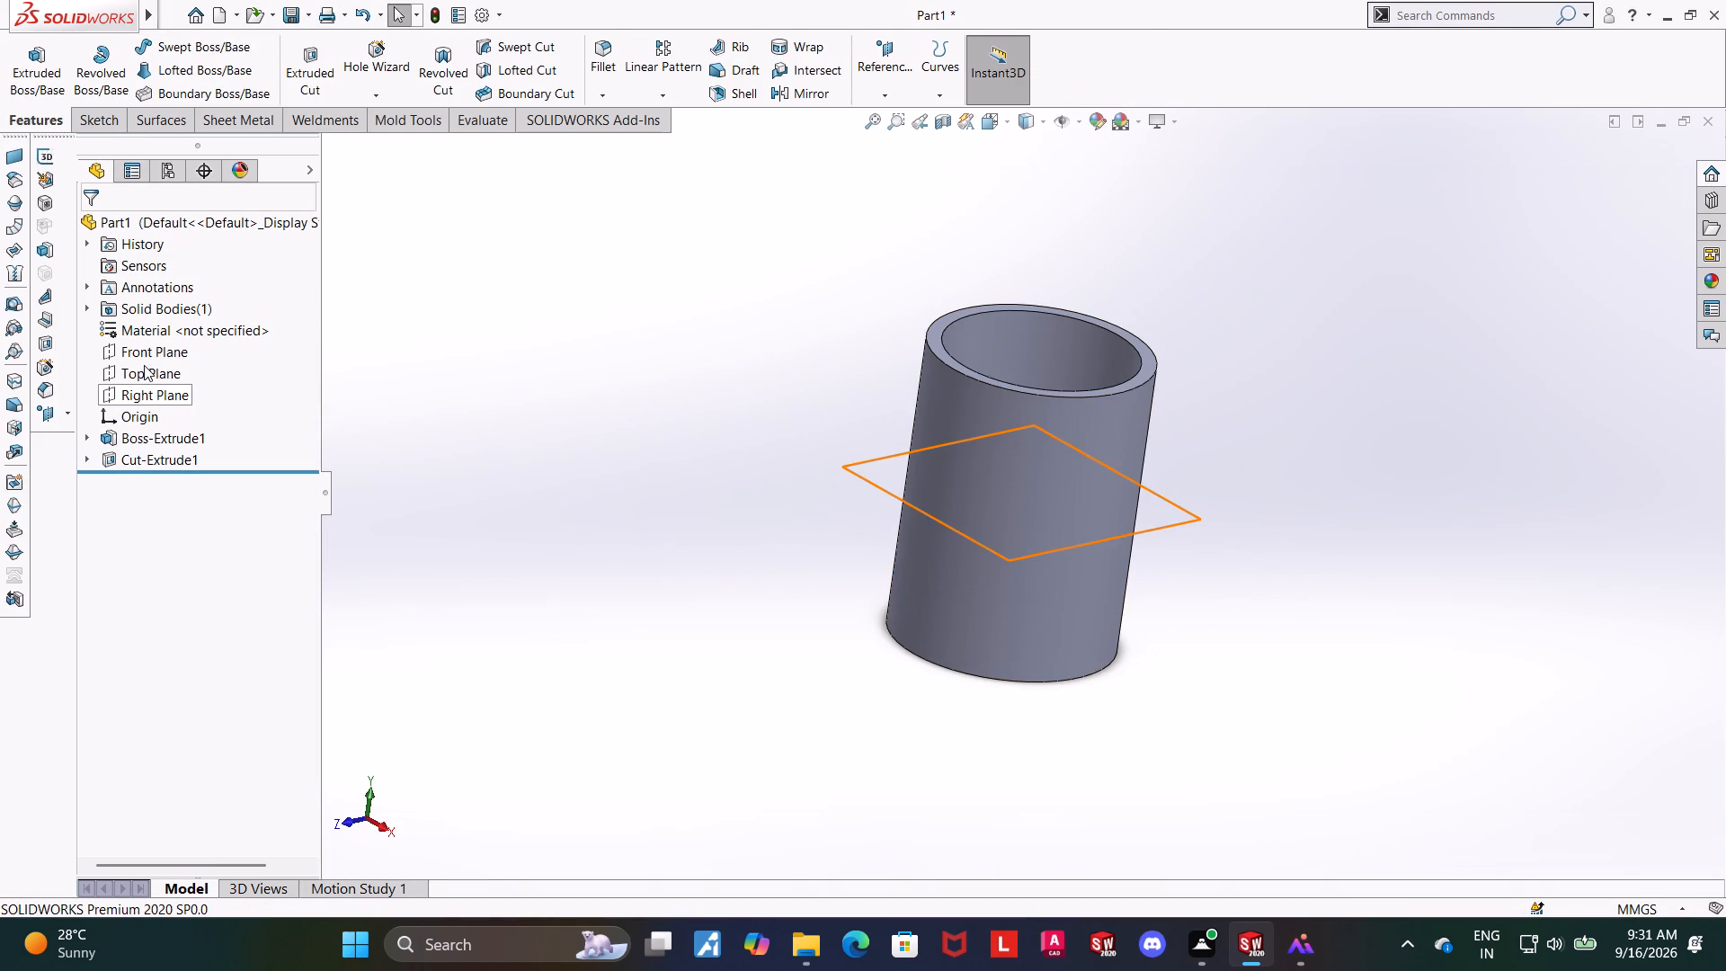
pyautogui.click(146, 388)
pyautogui.moveTo(549, 495); pyautogui.dragTo(548, 481, button='middle')
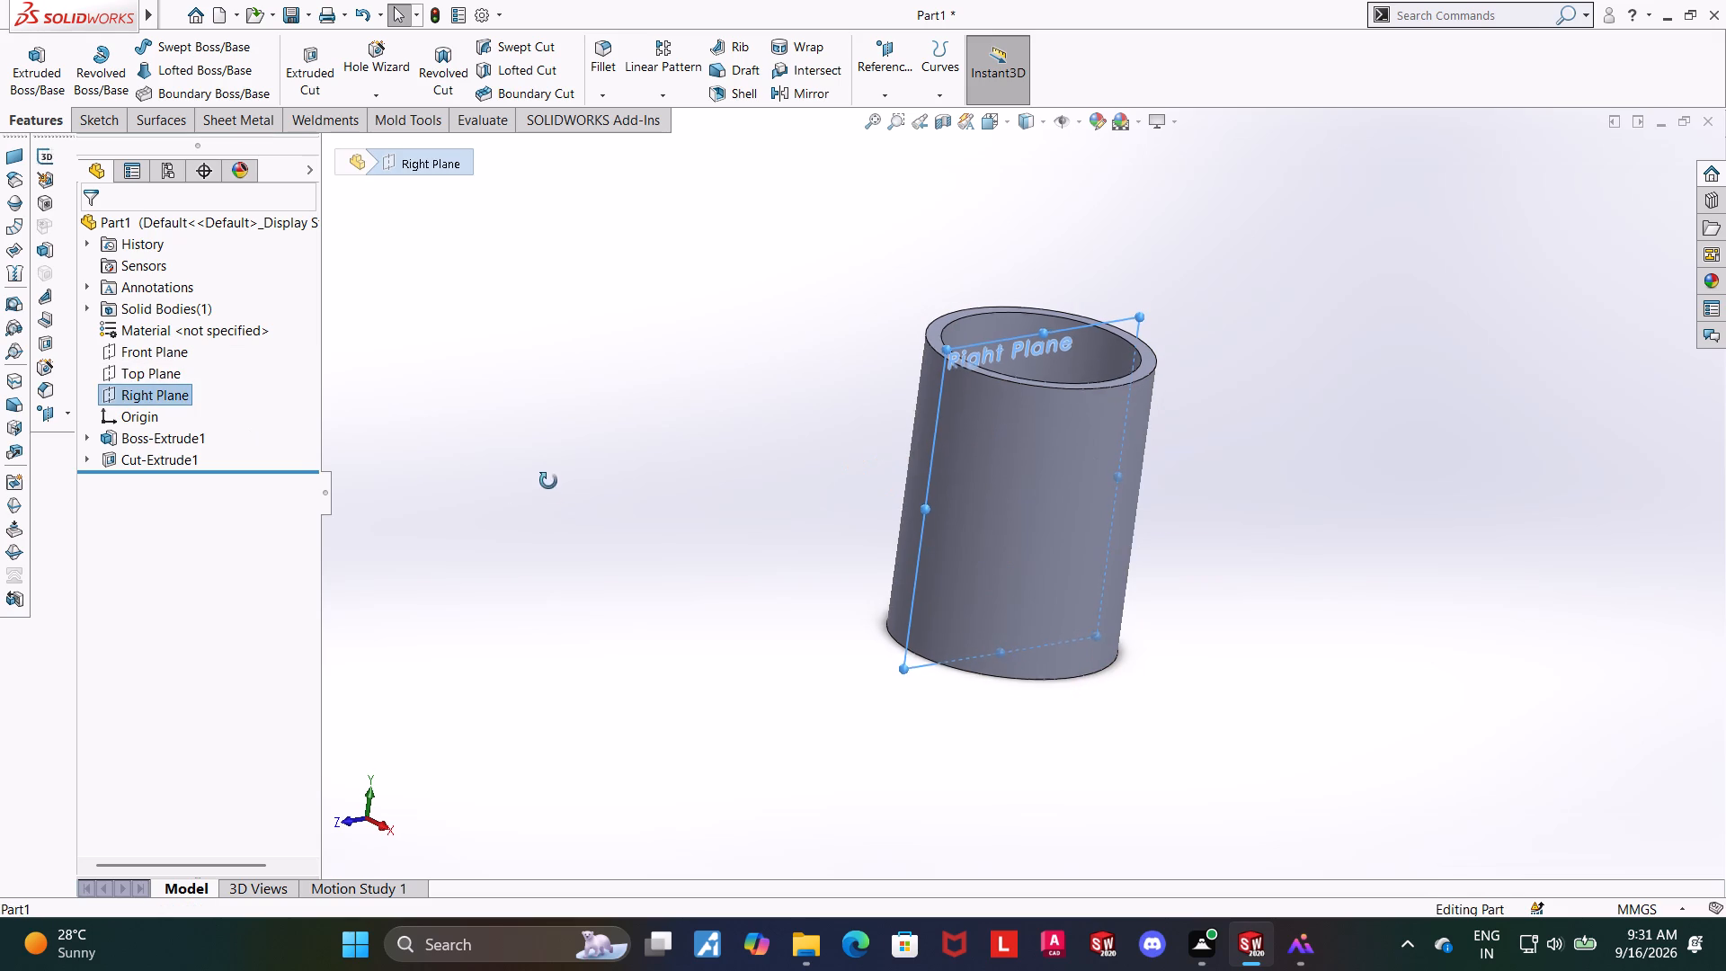
pyautogui.moveTo(548, 481); pyautogui.dragTo(548, 466, button='middle')
pyautogui.click(884, 51)
pyautogui.click(891, 120)
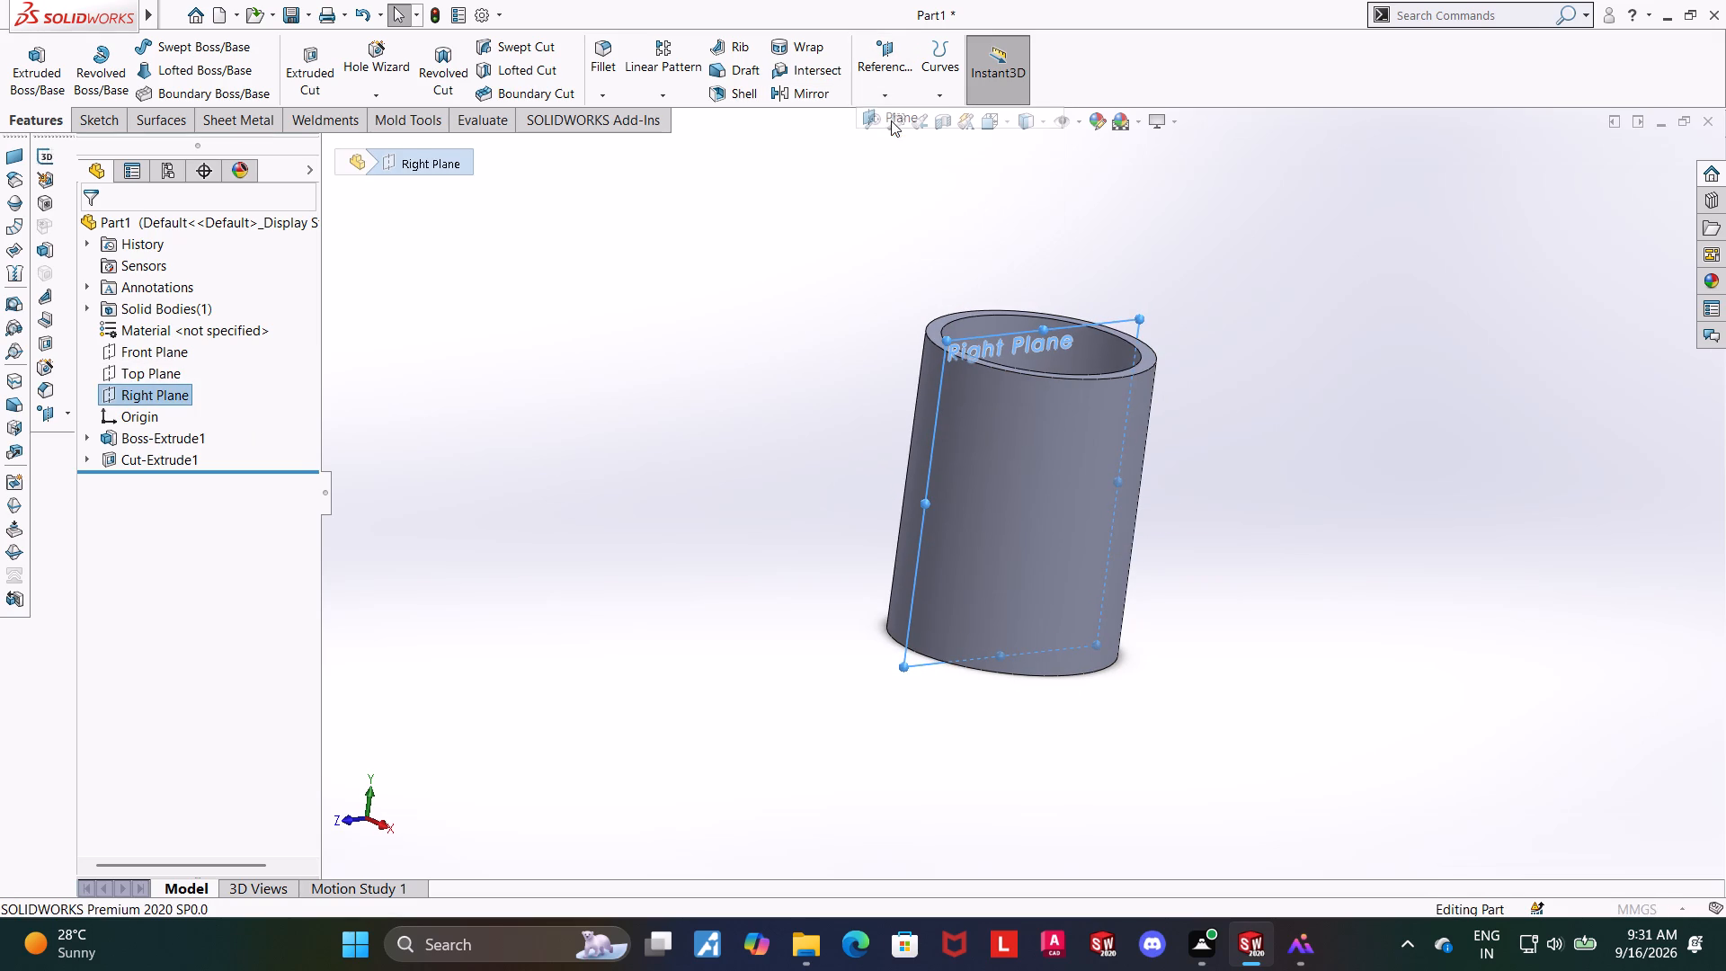
pyautogui.moveTo(637, 335); pyautogui.dragTo(701, 324, button='middle')
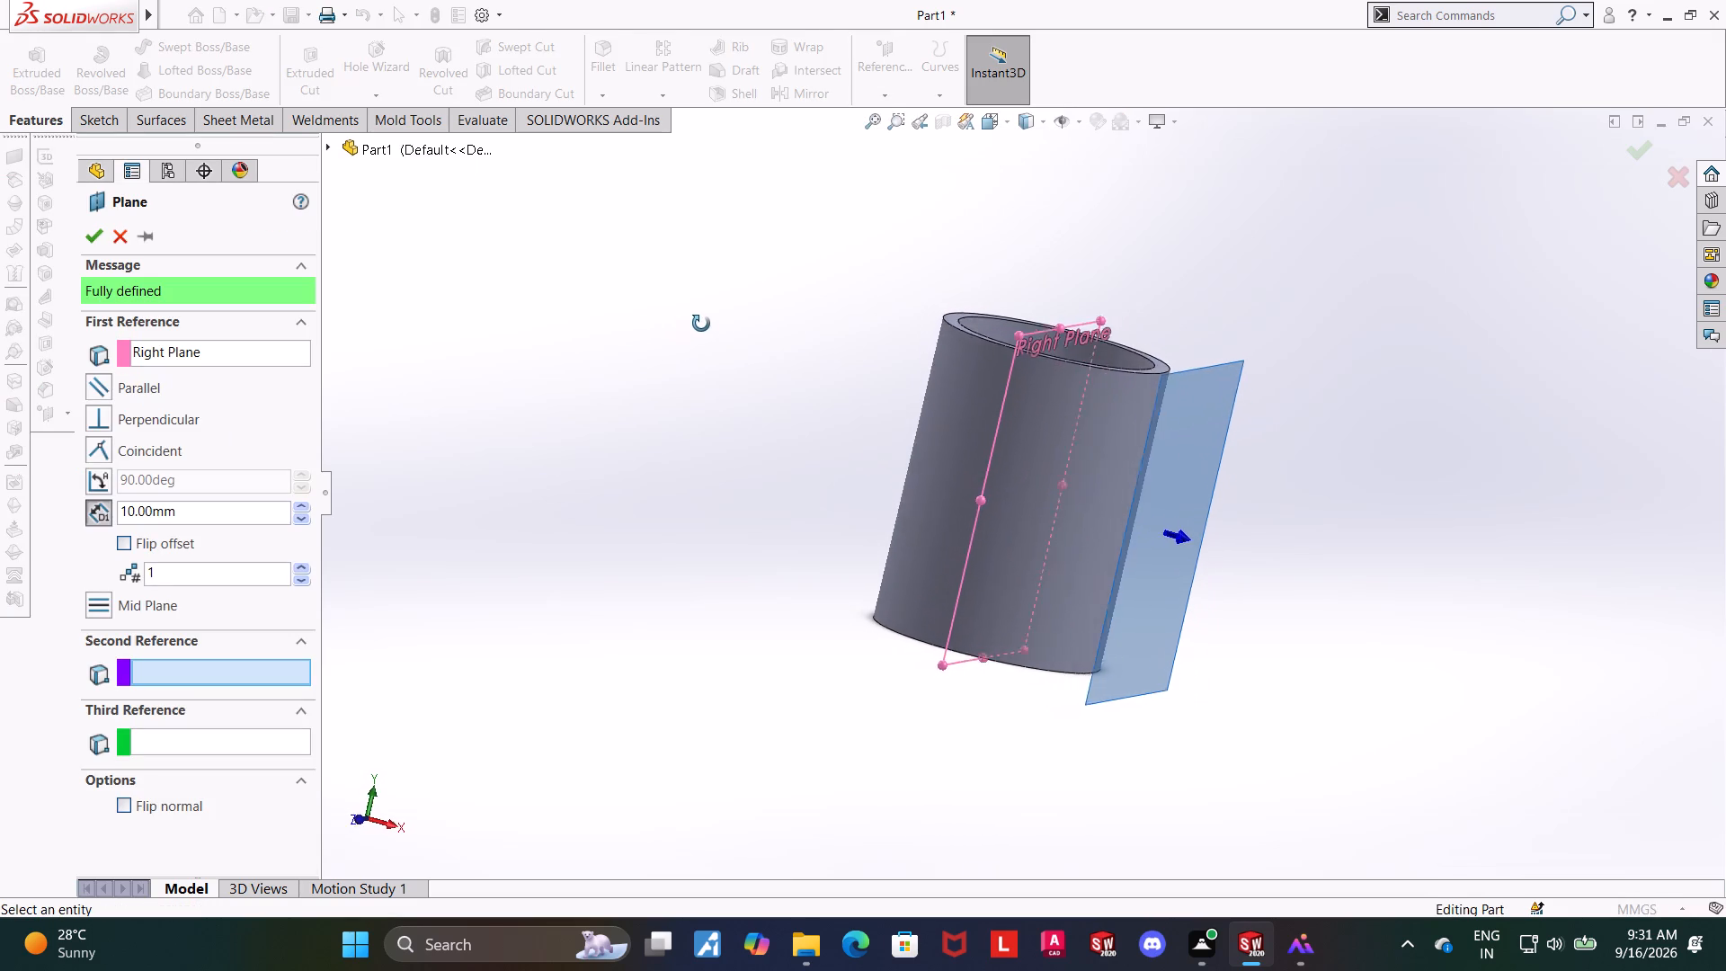
pyautogui.moveTo(701, 324); pyautogui.dragTo(728, 354, button='middle')
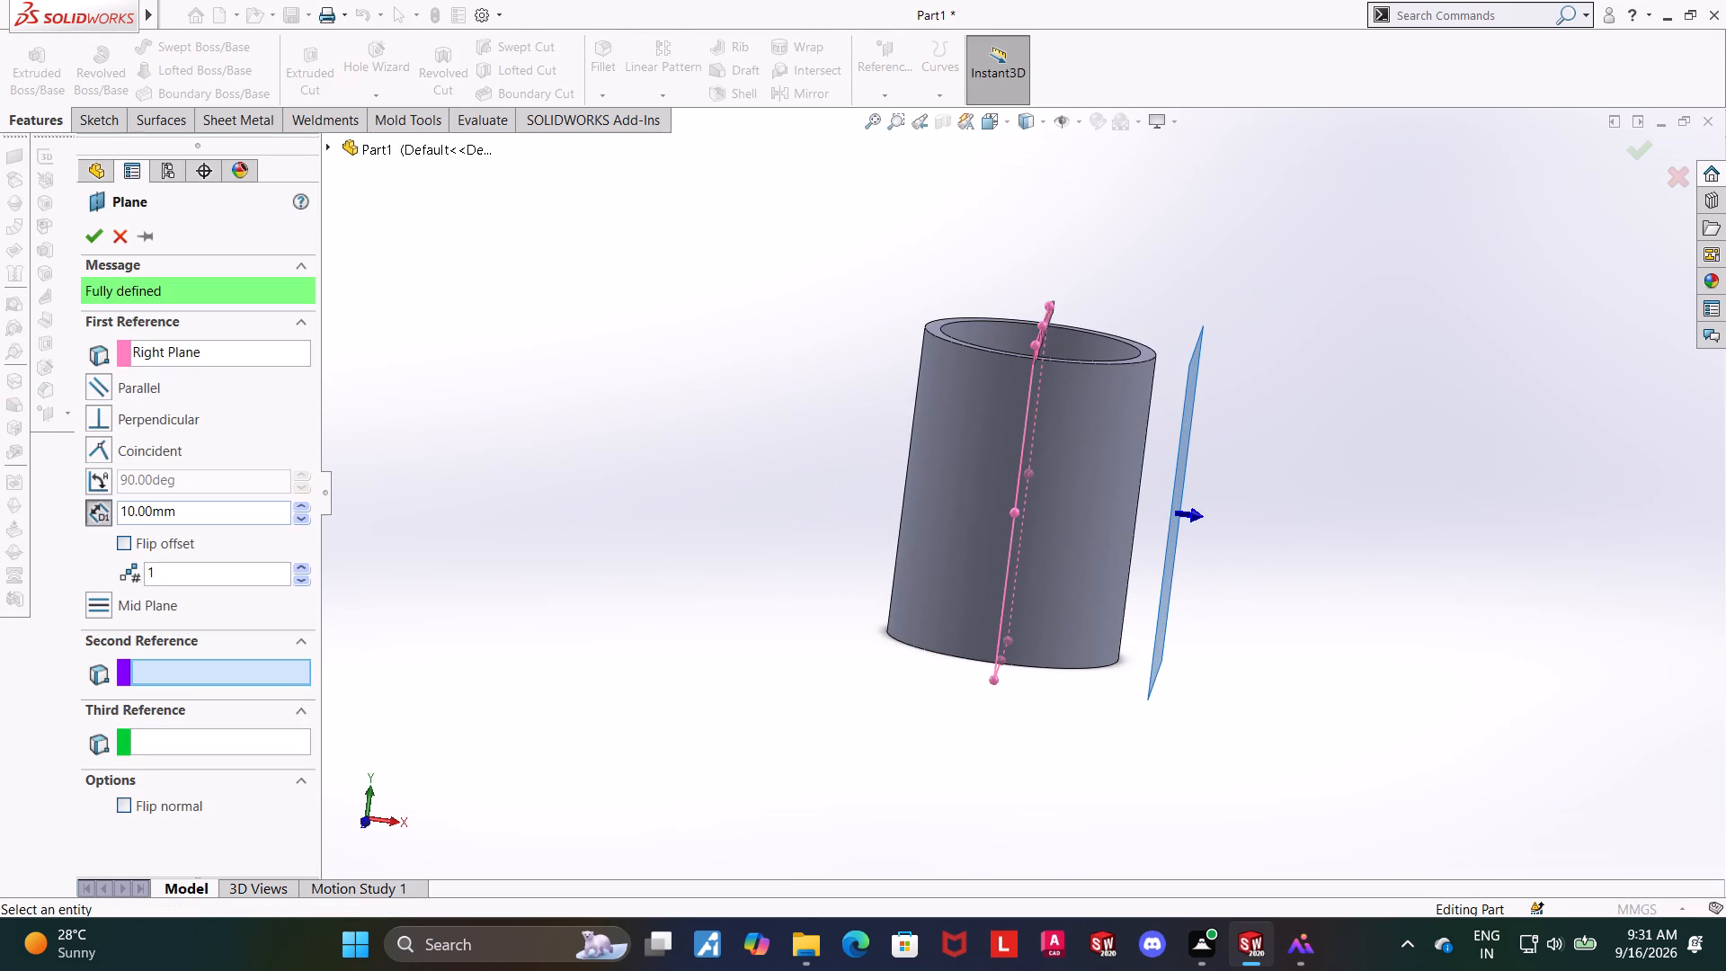
pyautogui.click(196, 513)
pyautogui.moveTo(231, 512); pyautogui.dragTo(11, 511)
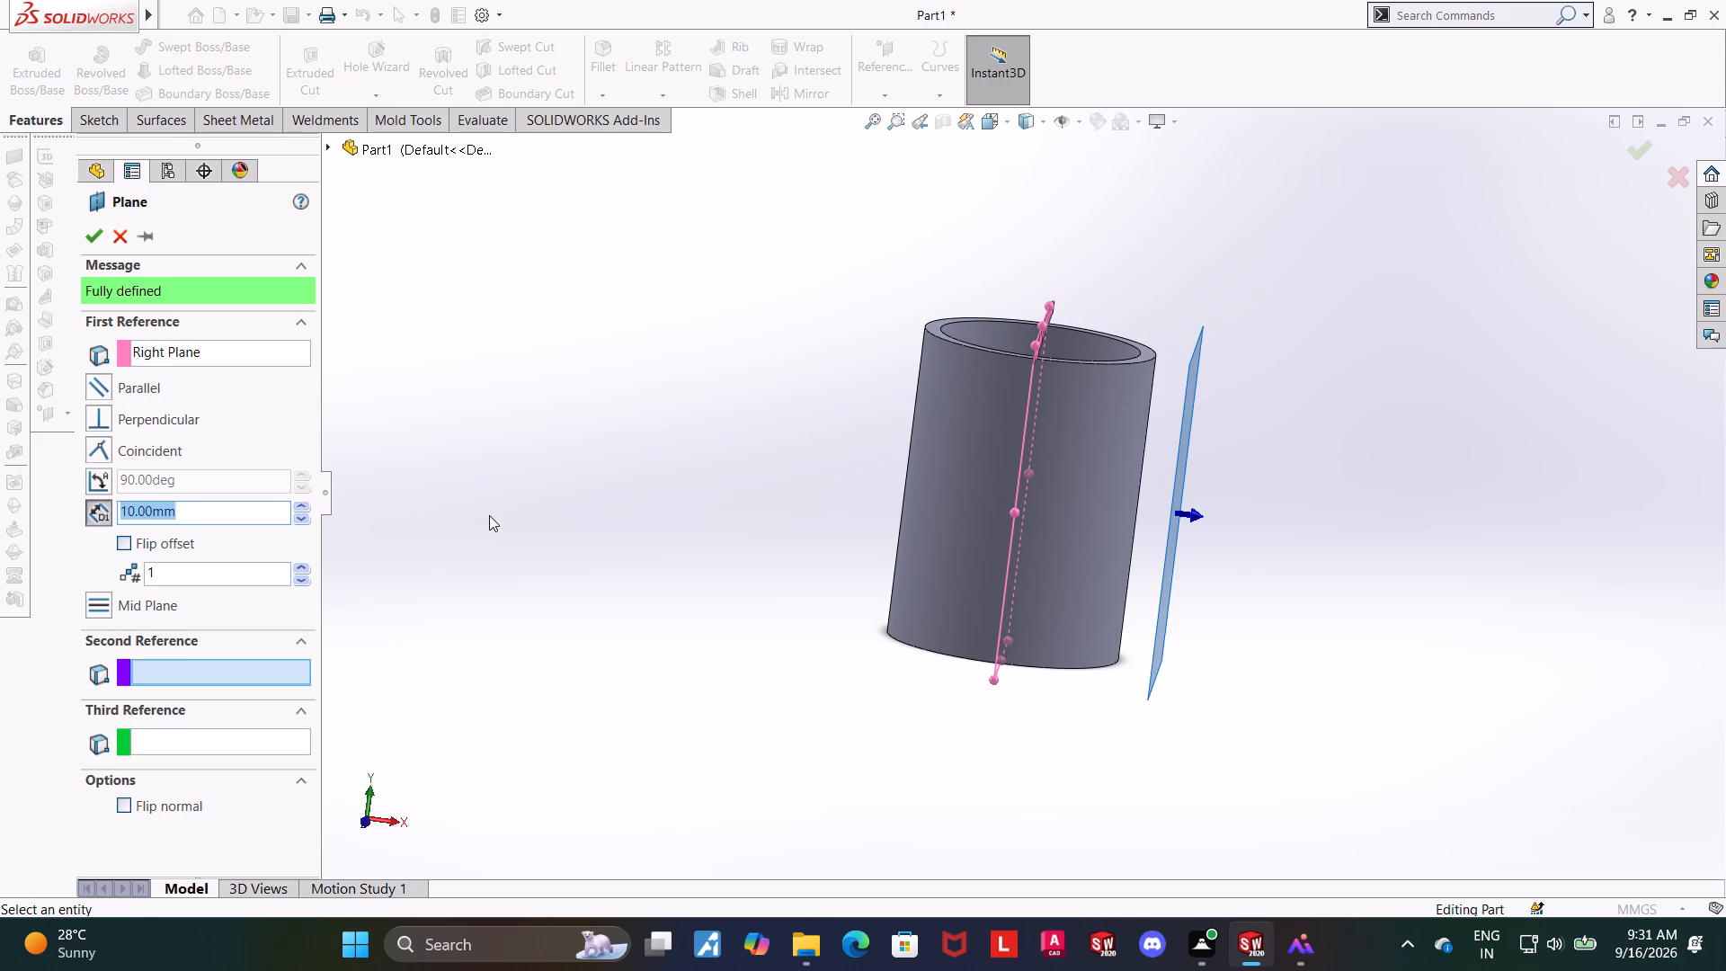
pyautogui.write('7.5')
pyautogui.press('Return')
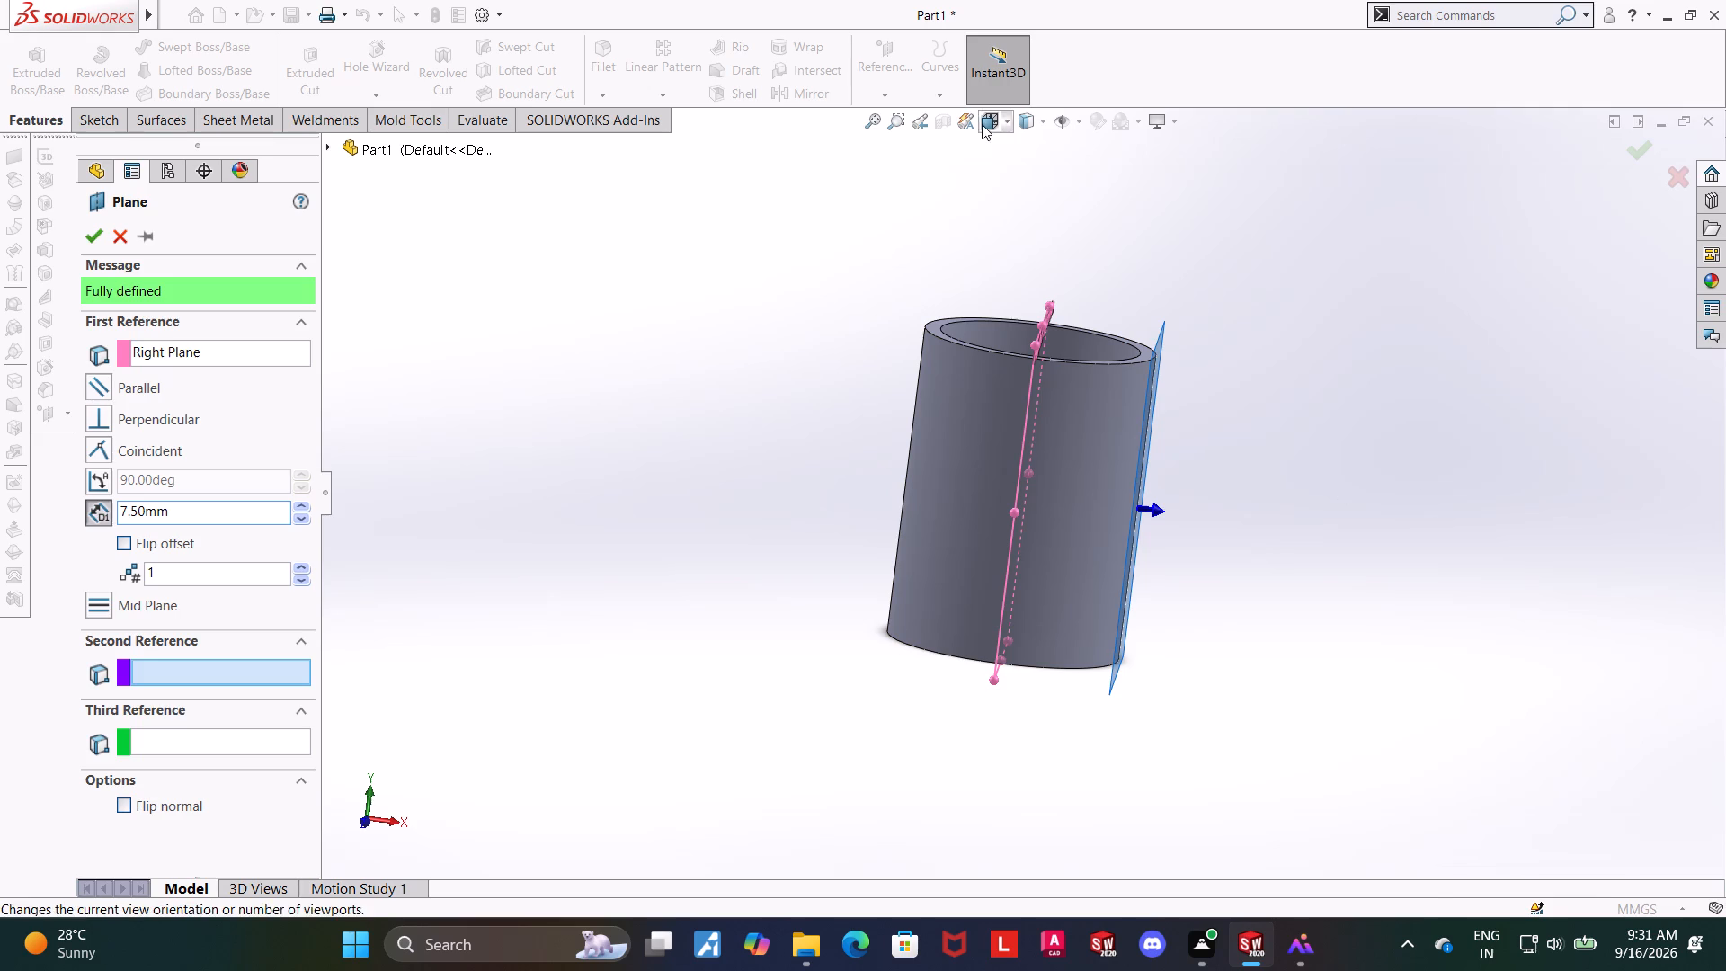
pyautogui.click(989, 119)
pyautogui.click(911, 564)
pyautogui.moveTo(1409, 510); pyautogui.dragTo(1406, 510, button='middle')
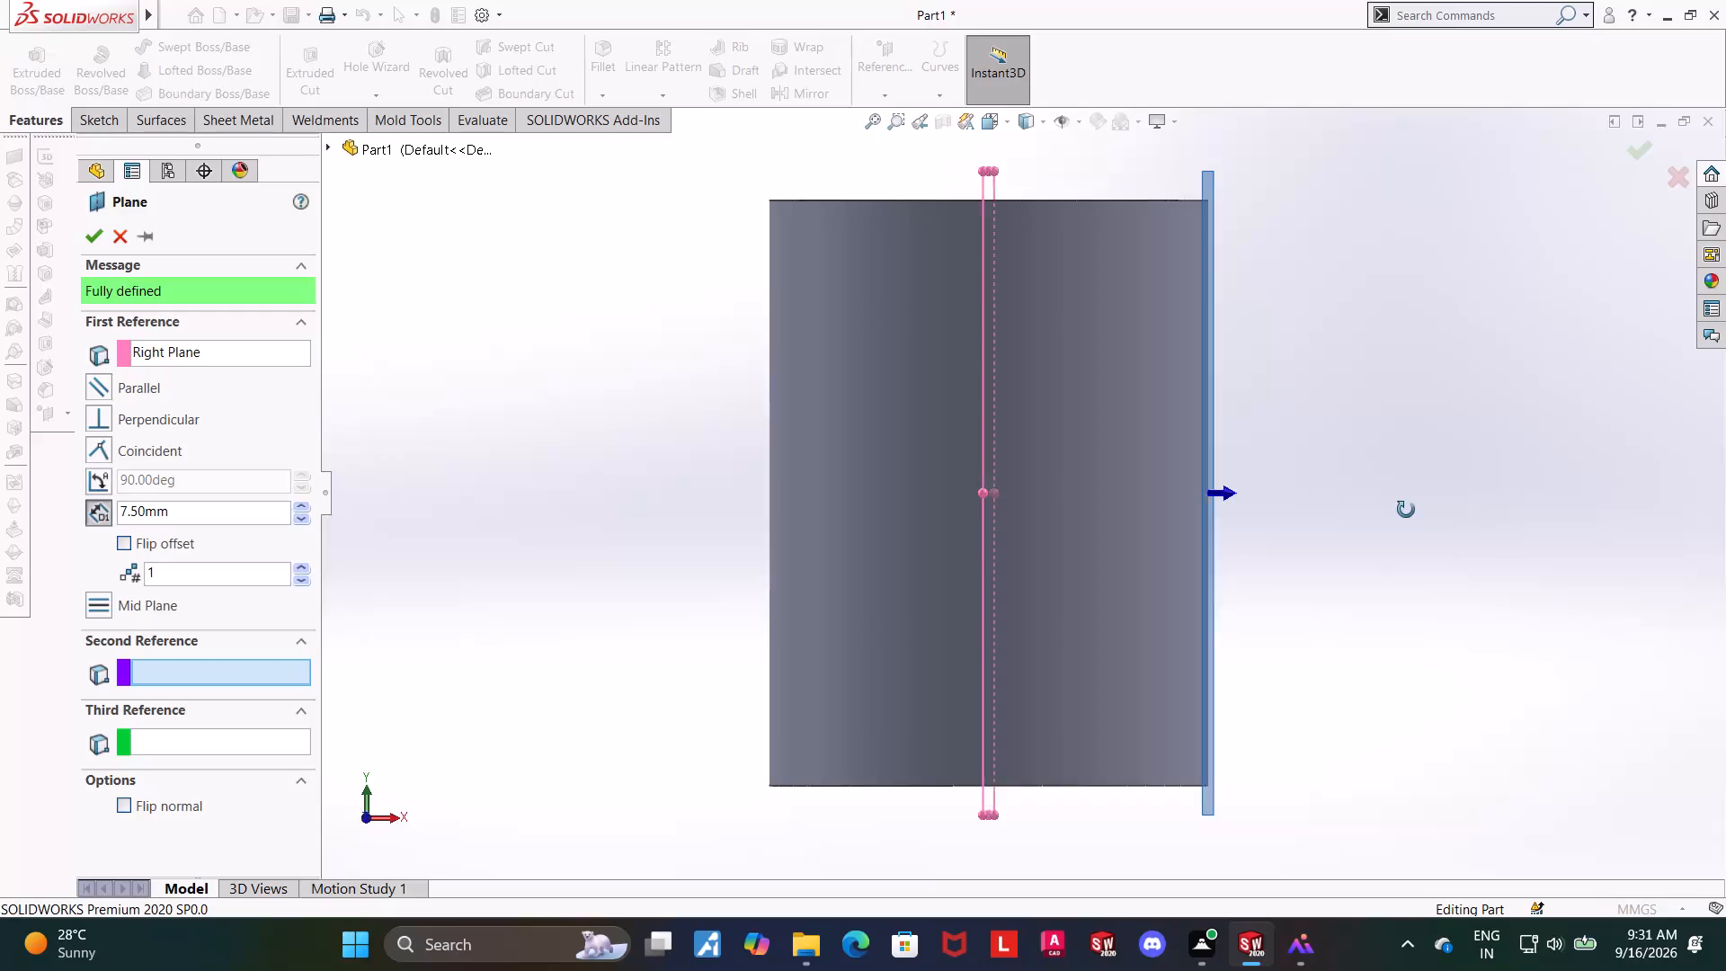
pyautogui.moveTo(1406, 510); pyautogui.dragTo(1256, 492, button='middle')
pyautogui.click(92, 233)
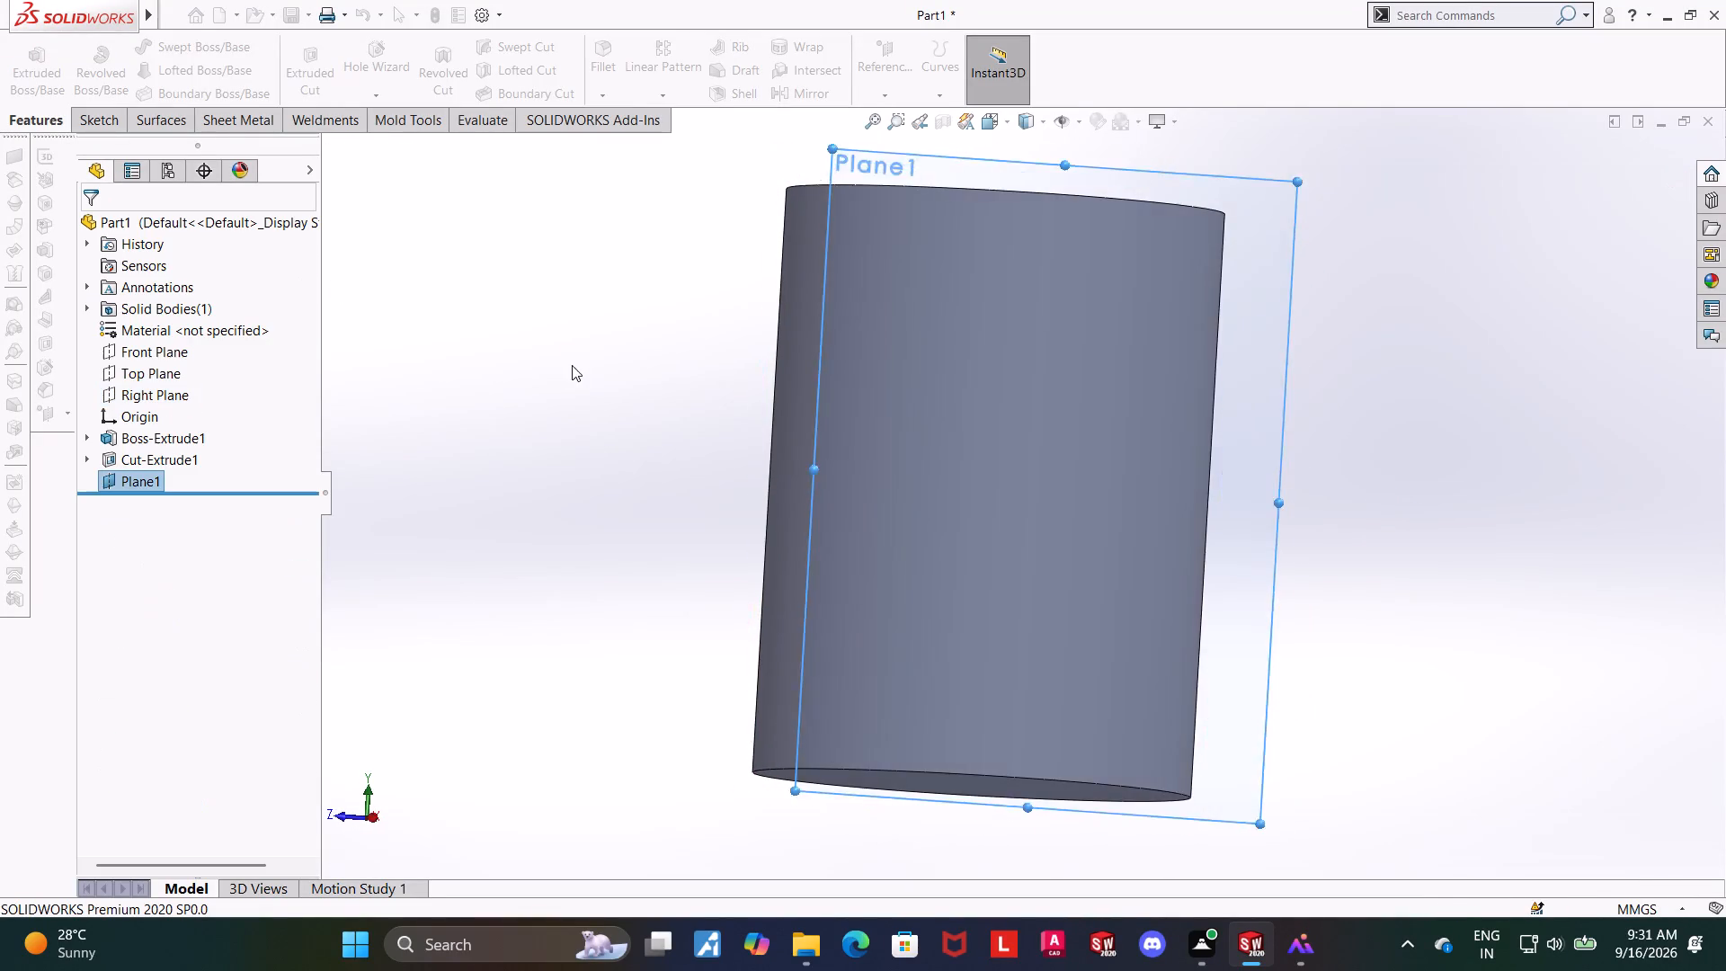
# Start a sketch on the new offset plane, viewed normal to it, and draw a circle centred on the origin.
pyautogui.moveTo(571, 368); pyautogui.dragTo(484, 415, button='middle')
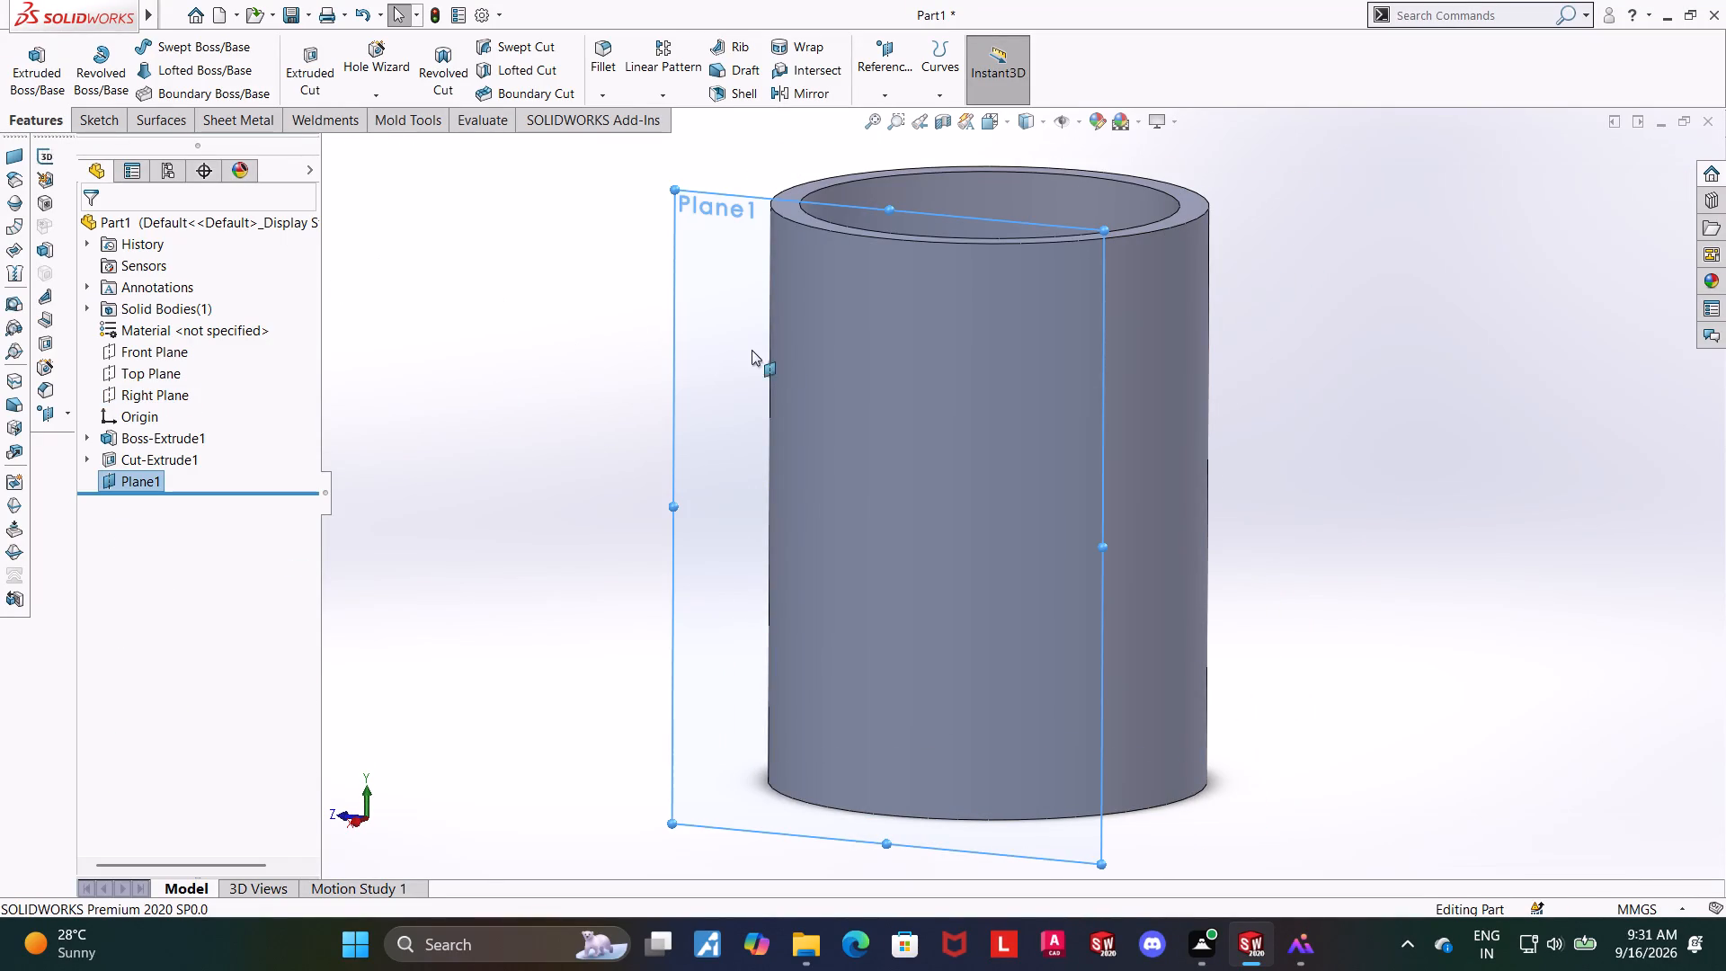
pyautogui.rightClick(752, 350)
pyautogui.click(804, 316)
pyautogui.click(167, 511)
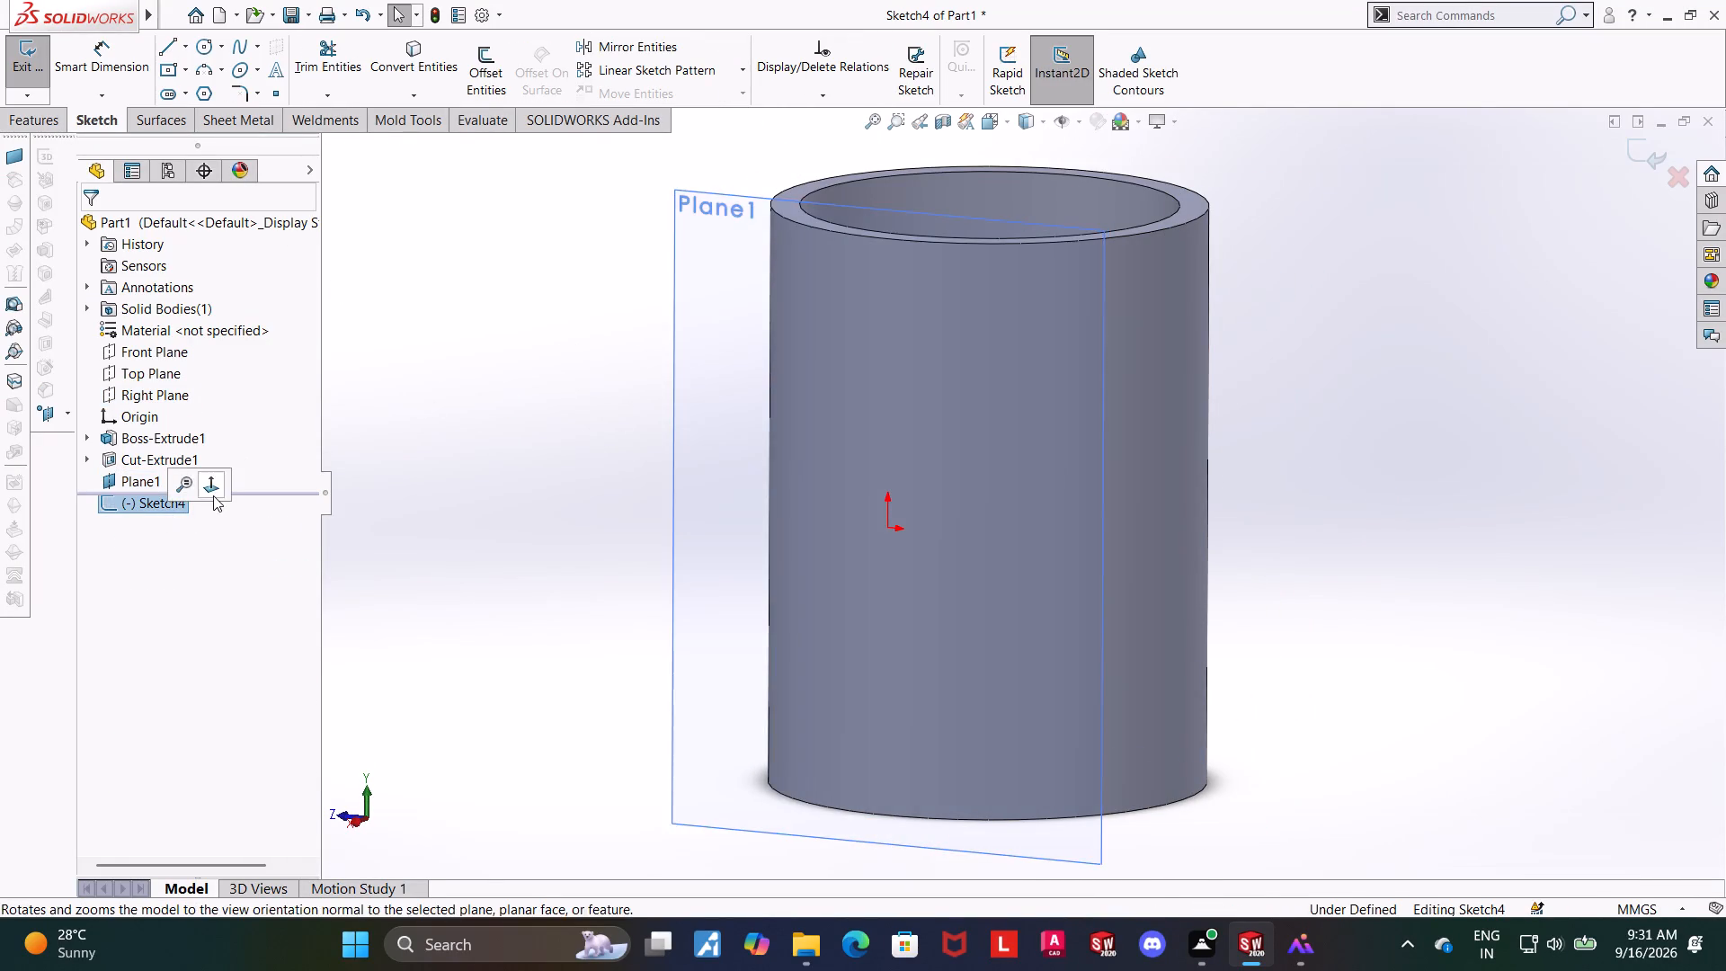
pyautogui.click(213, 495)
pyautogui.click(211, 48)
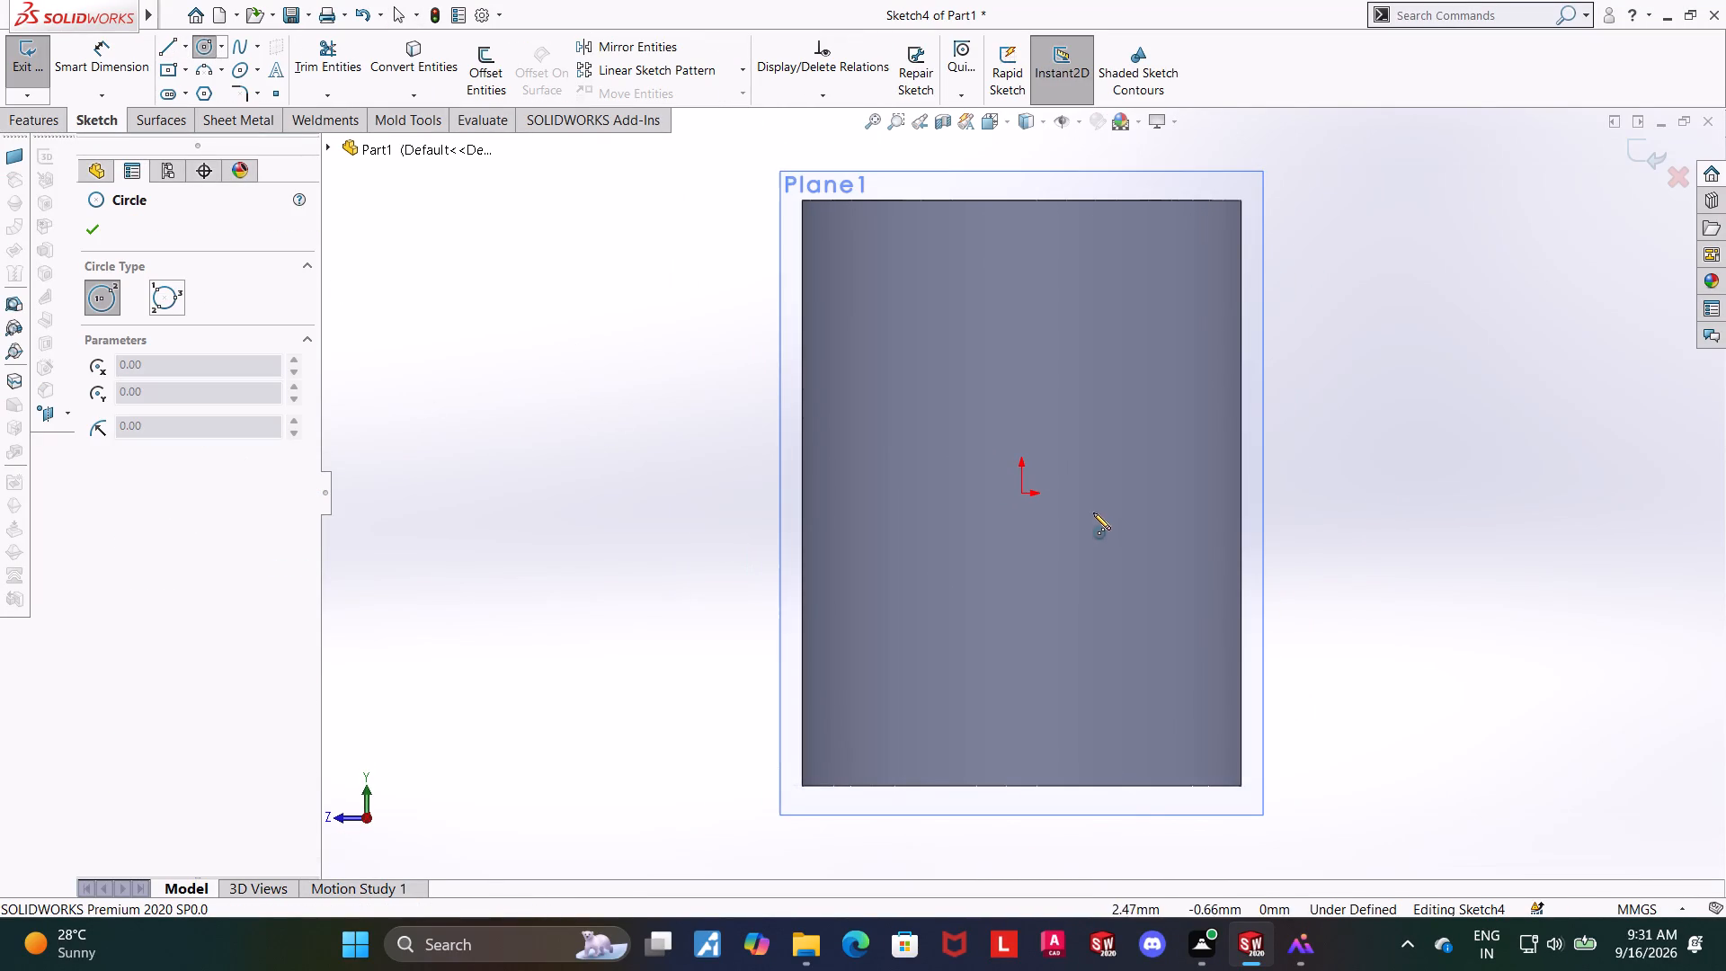
pyautogui.click(1024, 492)
pyautogui.click(1112, 446)
pyautogui.press('Escape')
pyautogui.press('Escape')
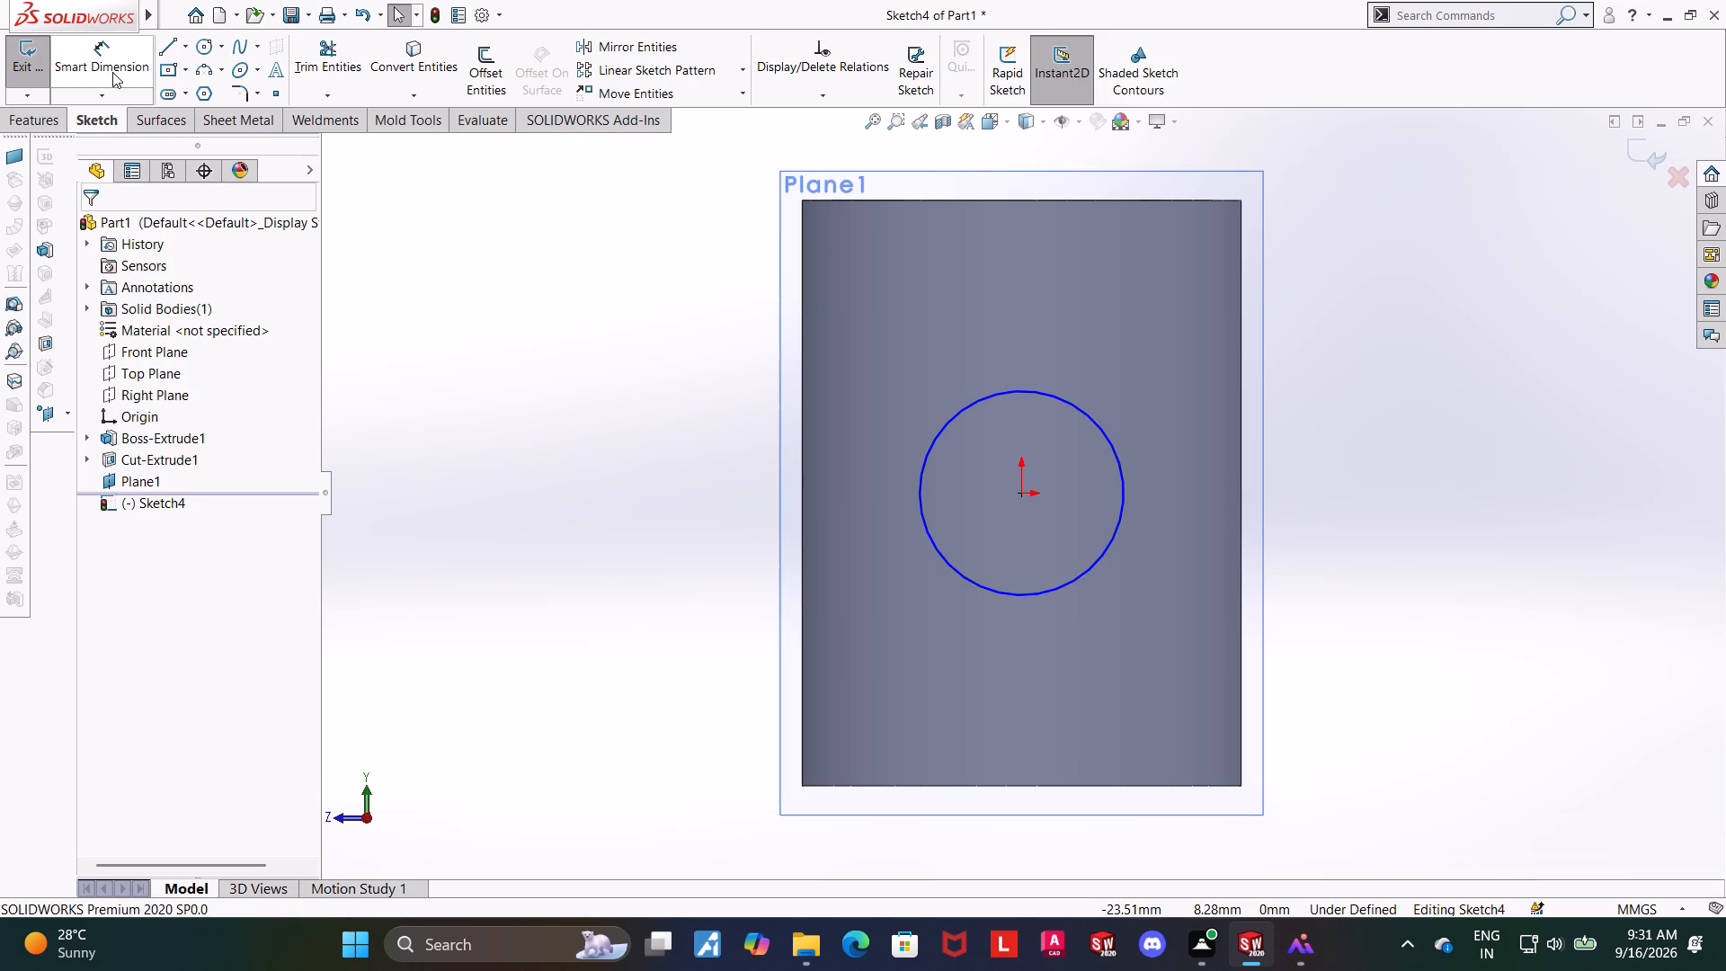
# Dimension the circle's diameter at 10 mm.
pyautogui.click(112, 72)
pyautogui.click(1084, 407)
pyautogui.click(1125, 363)
pyautogui.write('10')
pyautogui.press('Return')
pyautogui.press('Escape')
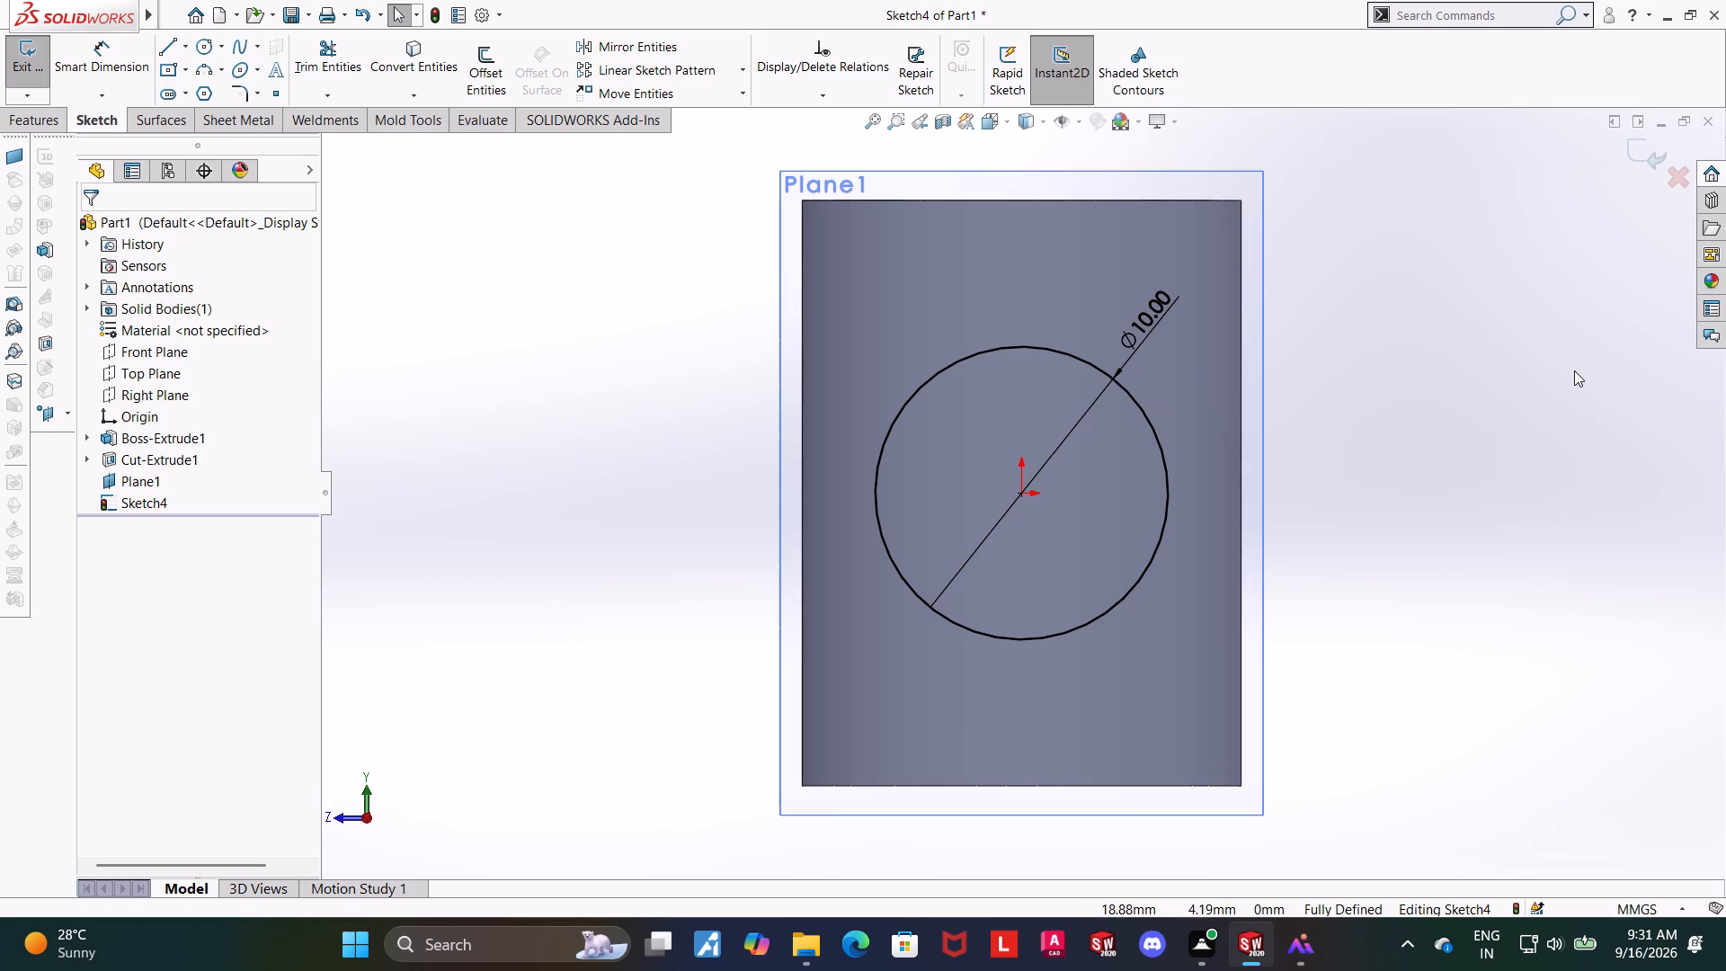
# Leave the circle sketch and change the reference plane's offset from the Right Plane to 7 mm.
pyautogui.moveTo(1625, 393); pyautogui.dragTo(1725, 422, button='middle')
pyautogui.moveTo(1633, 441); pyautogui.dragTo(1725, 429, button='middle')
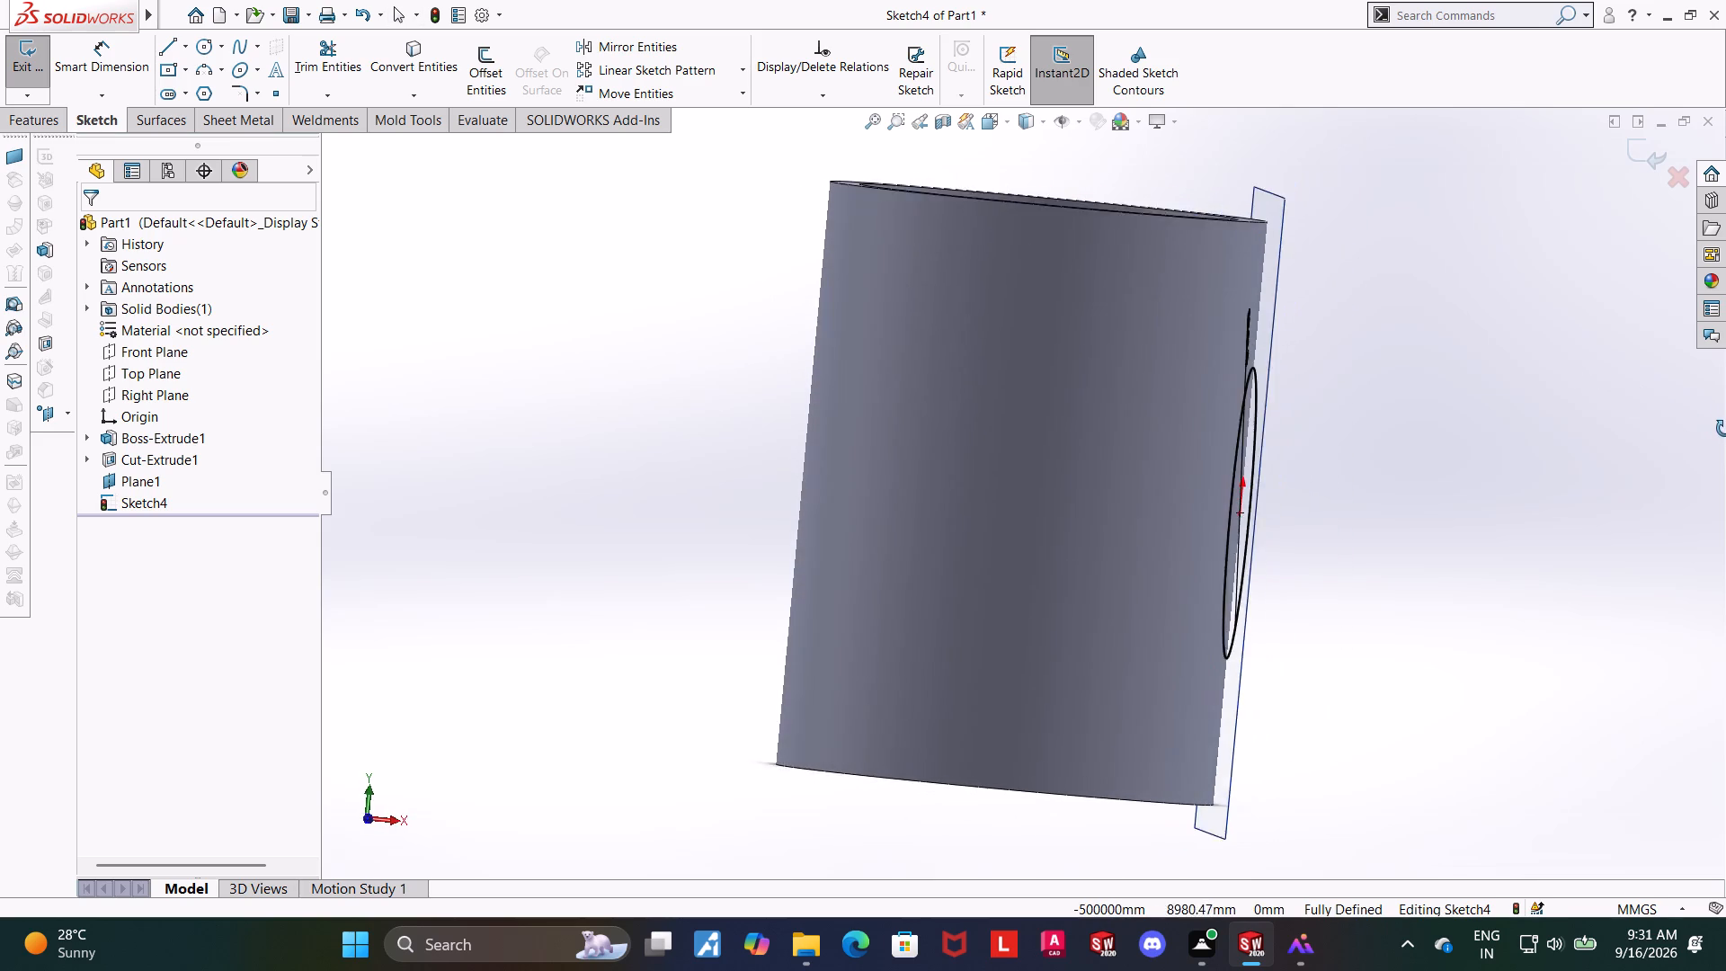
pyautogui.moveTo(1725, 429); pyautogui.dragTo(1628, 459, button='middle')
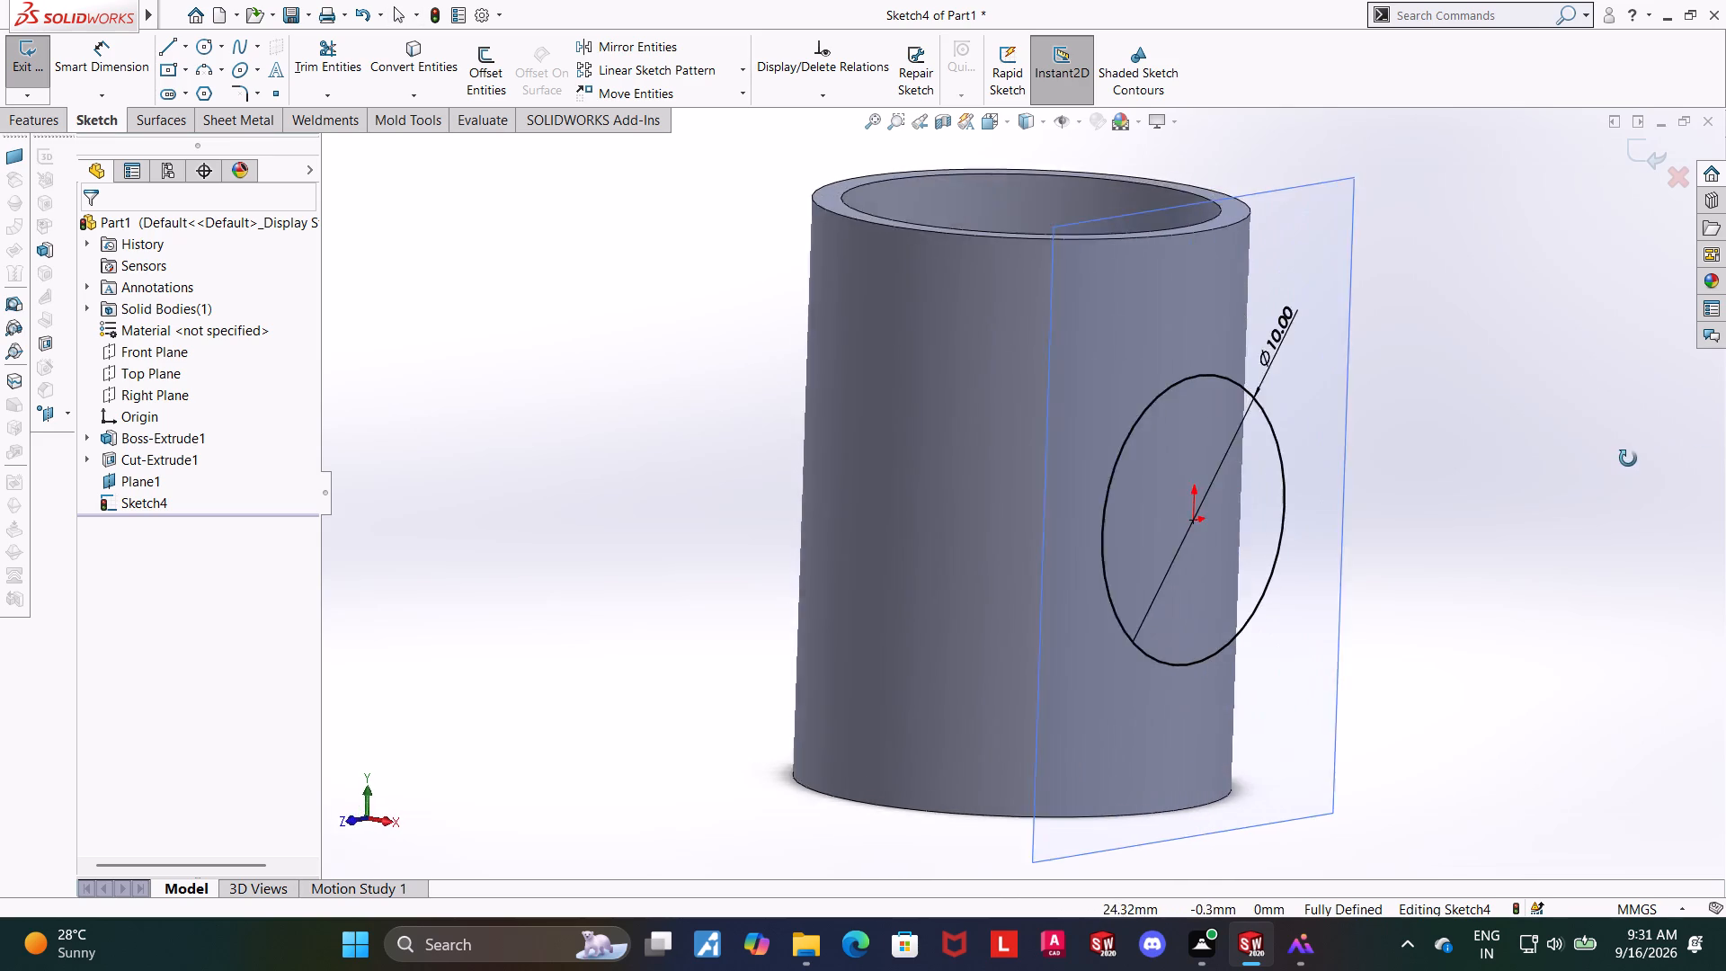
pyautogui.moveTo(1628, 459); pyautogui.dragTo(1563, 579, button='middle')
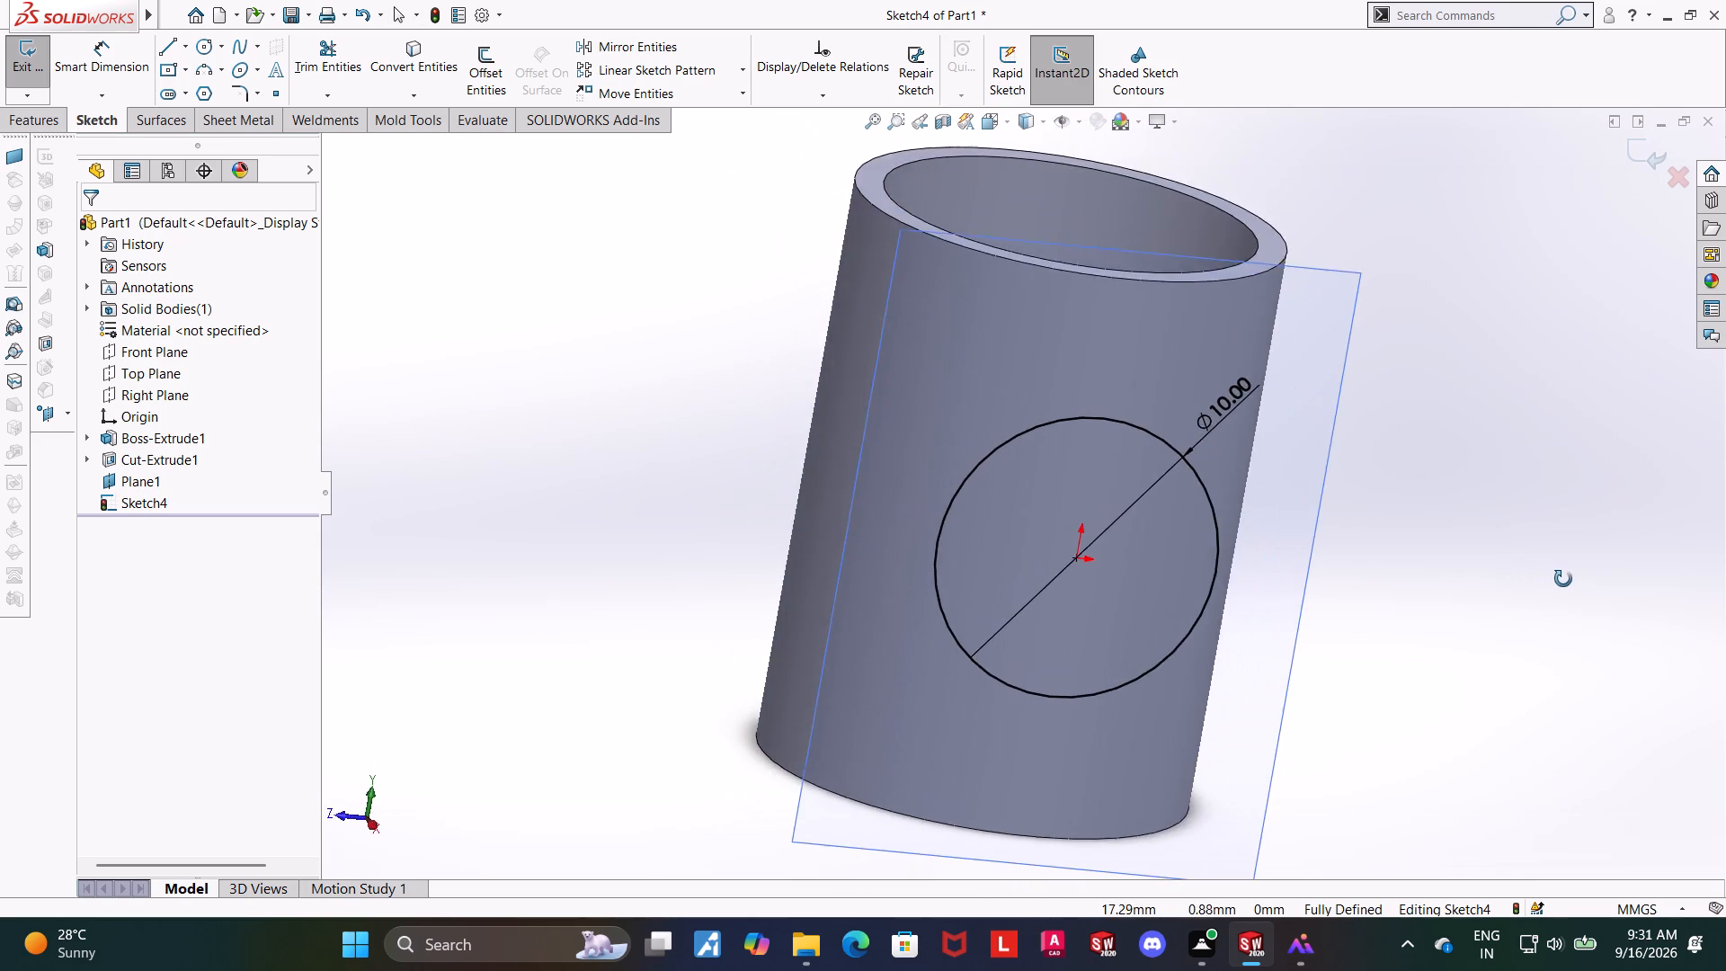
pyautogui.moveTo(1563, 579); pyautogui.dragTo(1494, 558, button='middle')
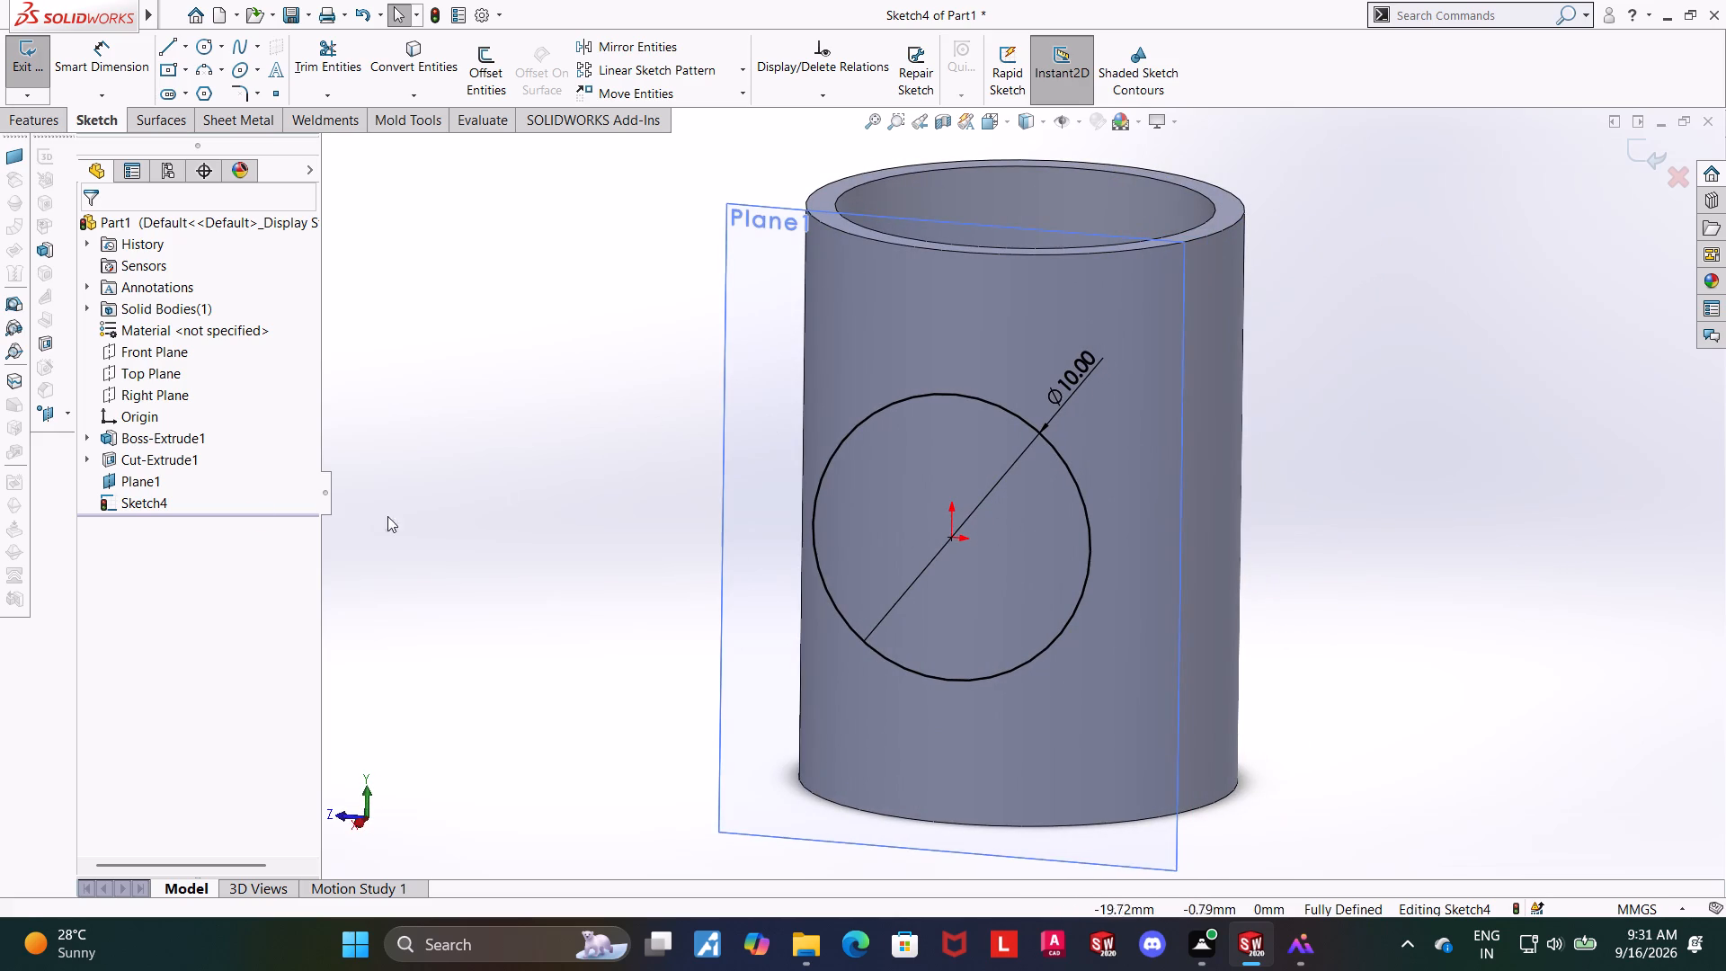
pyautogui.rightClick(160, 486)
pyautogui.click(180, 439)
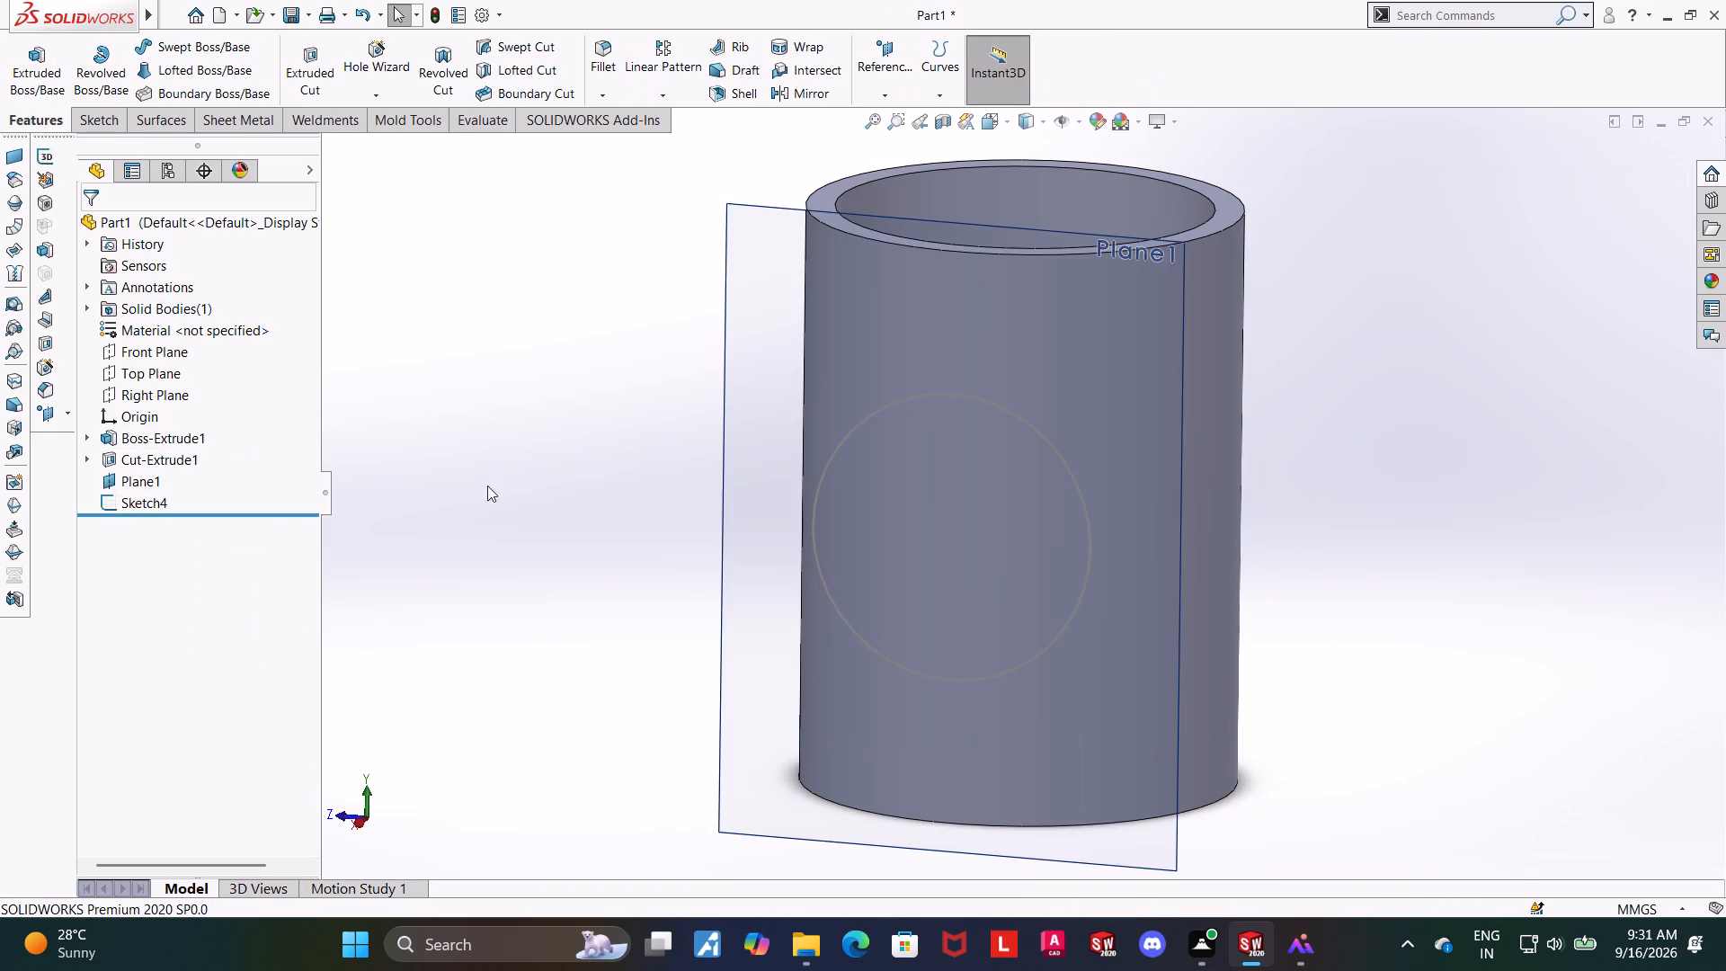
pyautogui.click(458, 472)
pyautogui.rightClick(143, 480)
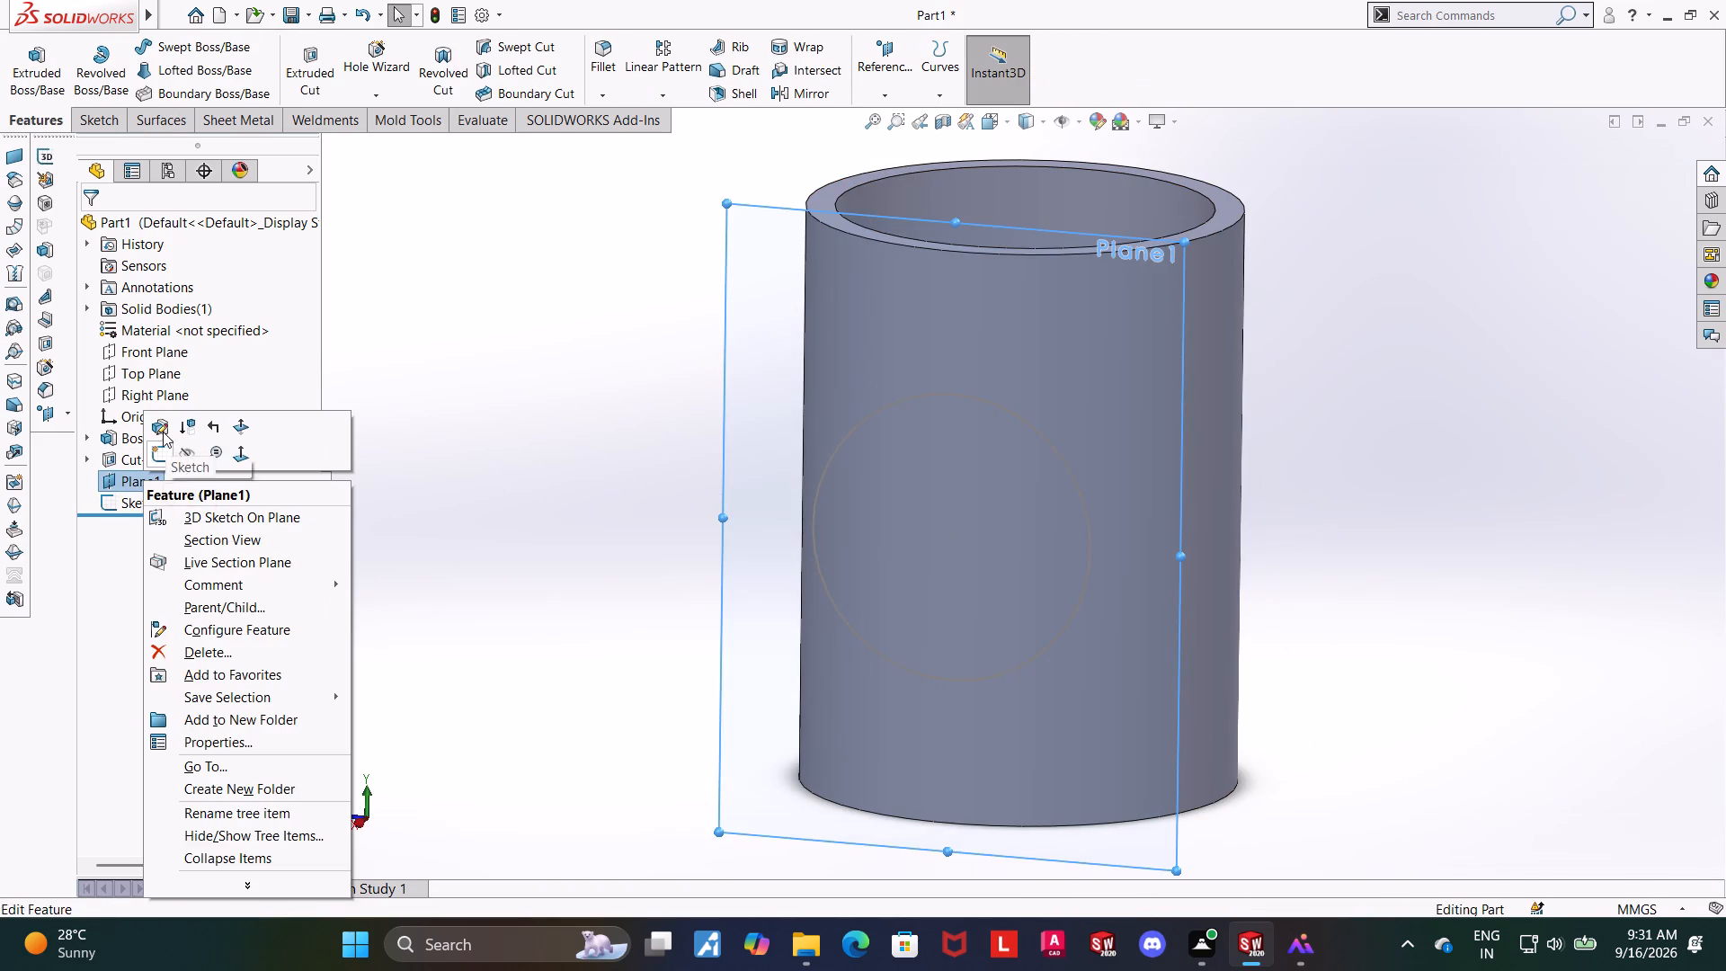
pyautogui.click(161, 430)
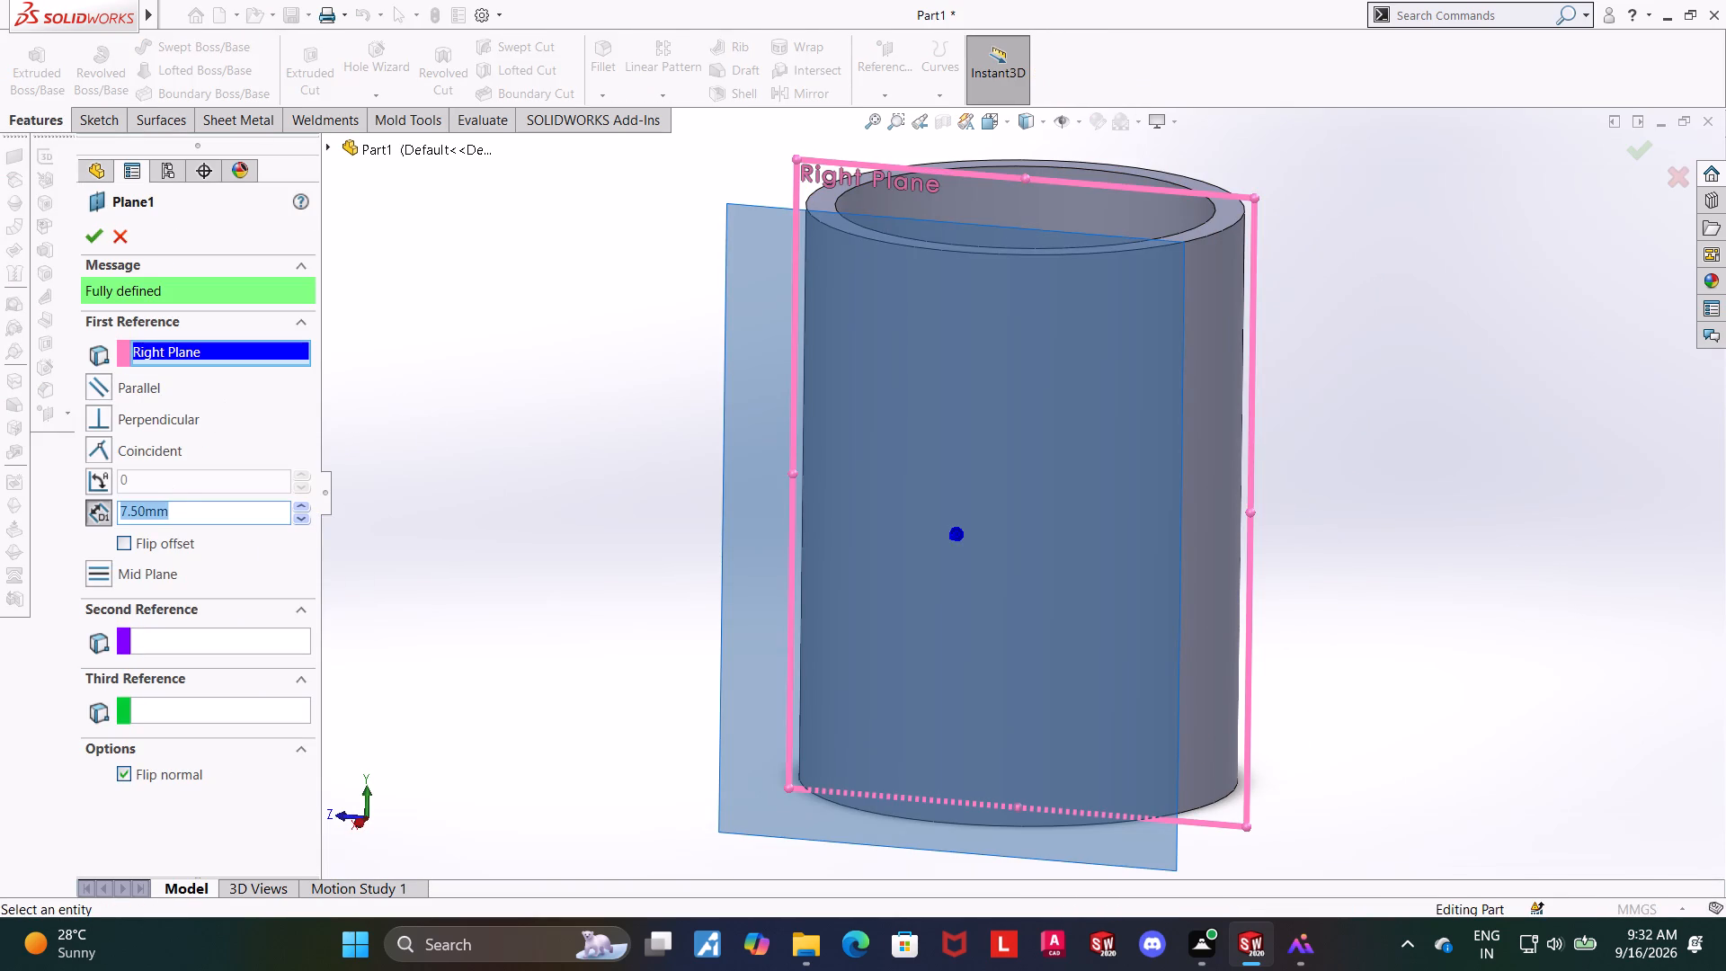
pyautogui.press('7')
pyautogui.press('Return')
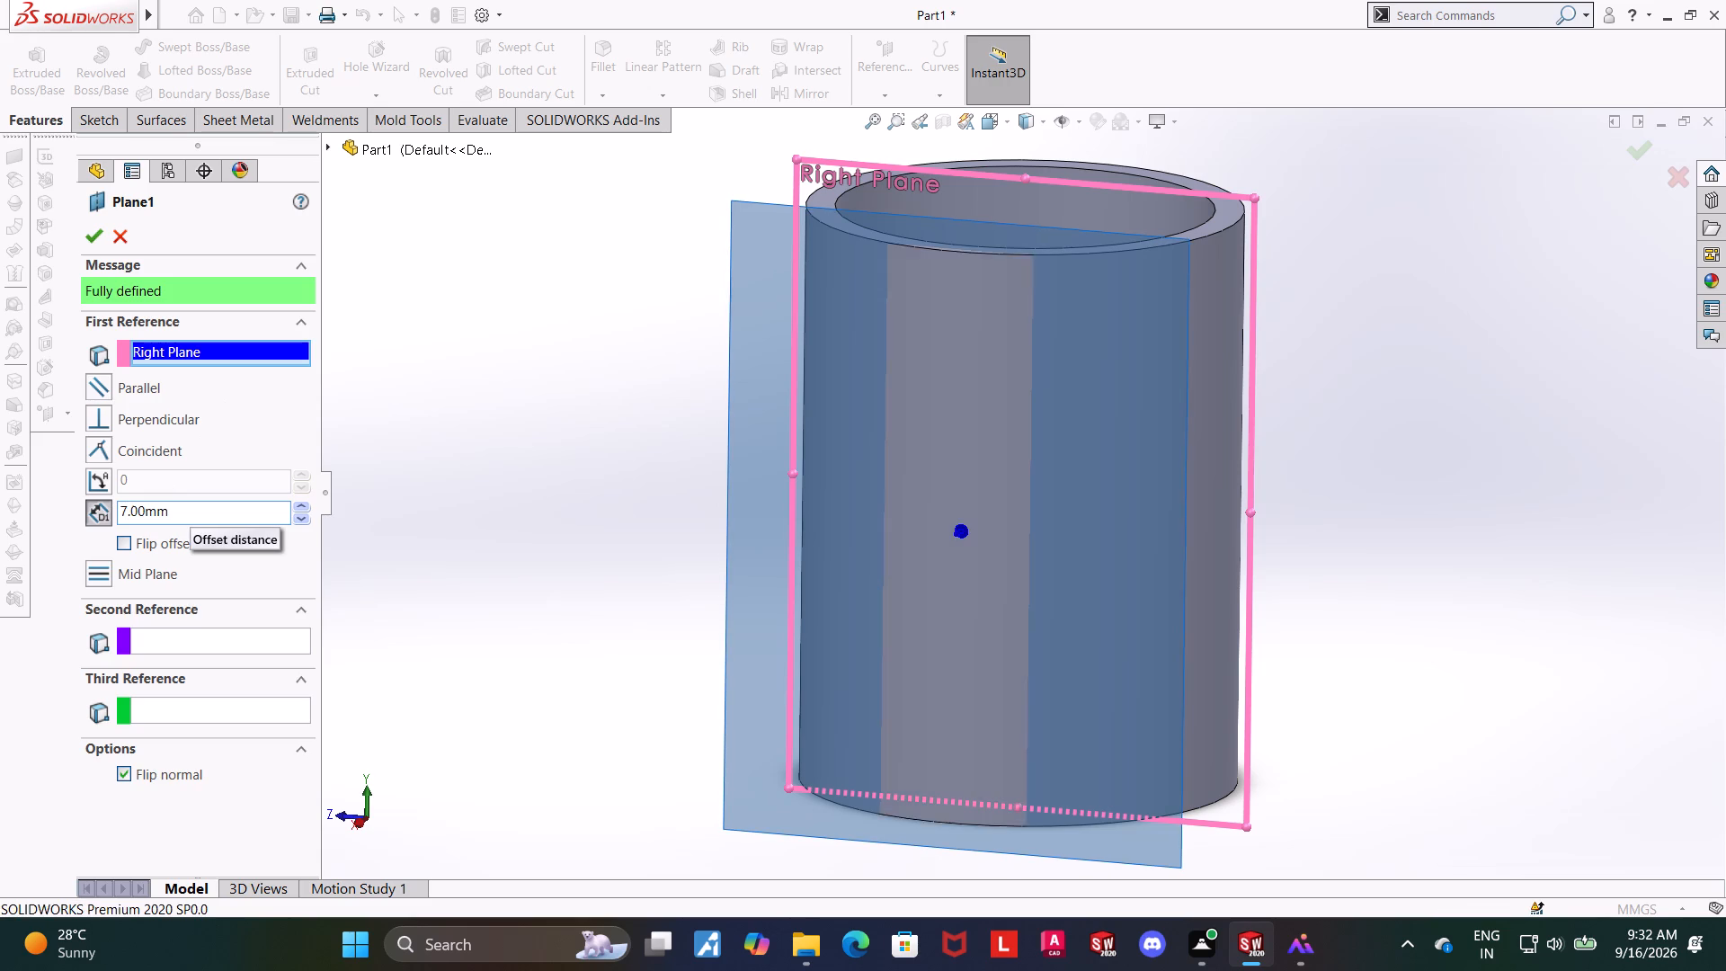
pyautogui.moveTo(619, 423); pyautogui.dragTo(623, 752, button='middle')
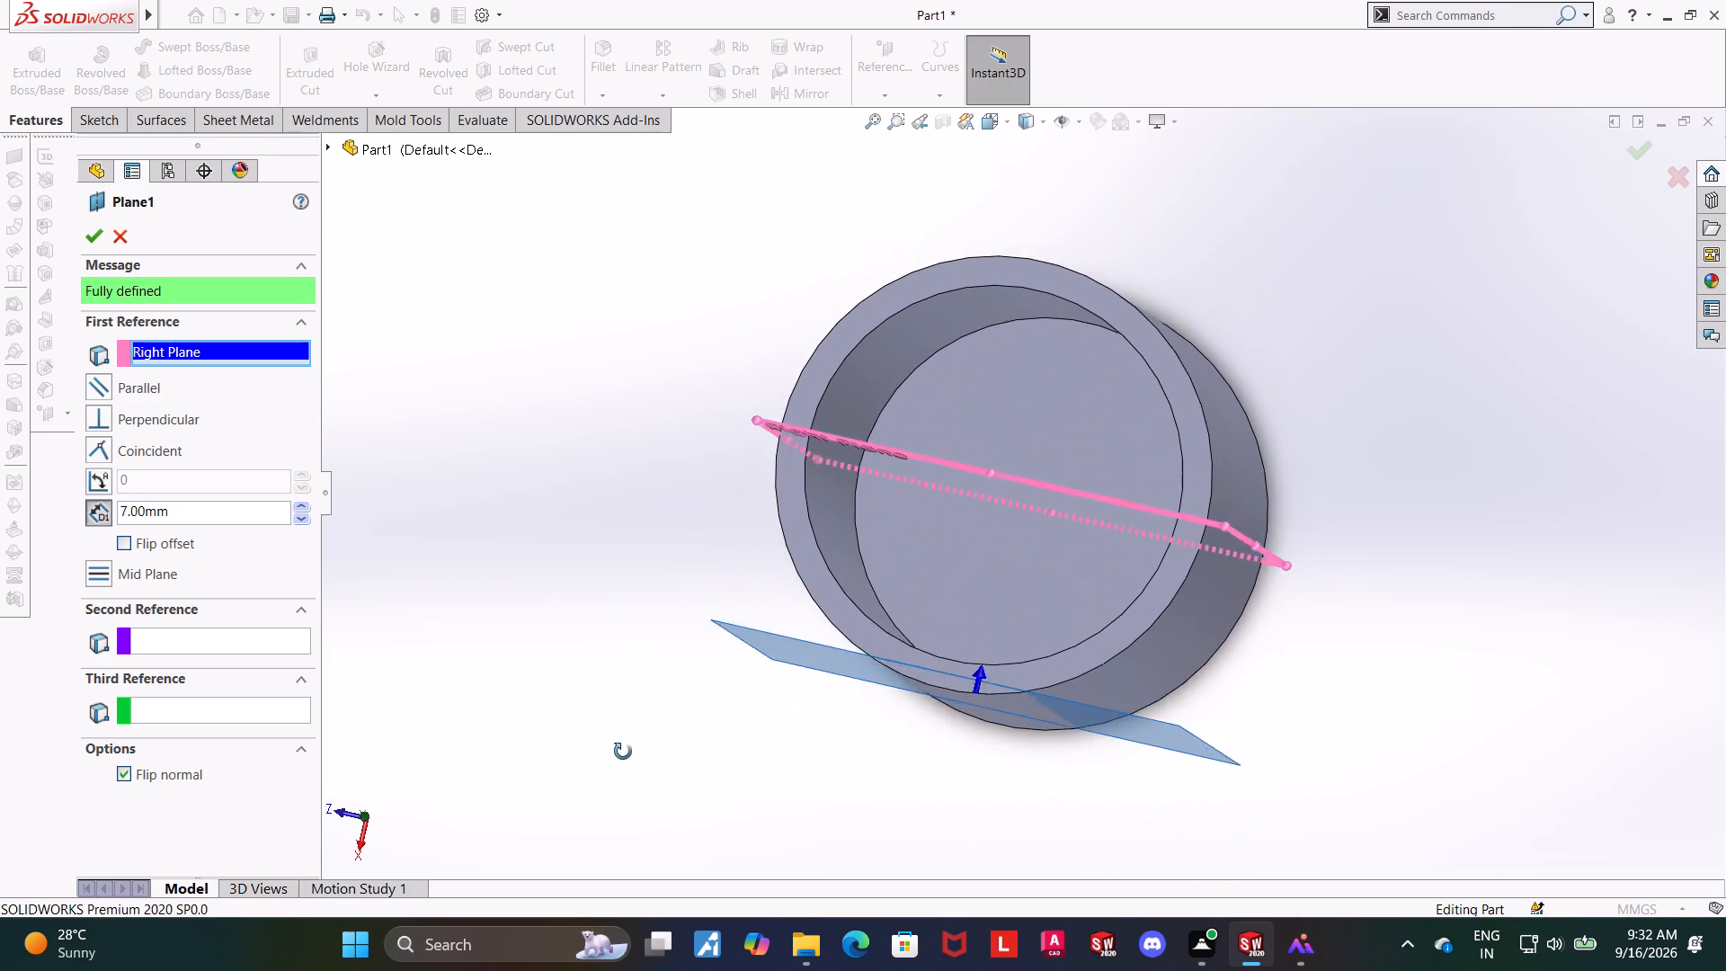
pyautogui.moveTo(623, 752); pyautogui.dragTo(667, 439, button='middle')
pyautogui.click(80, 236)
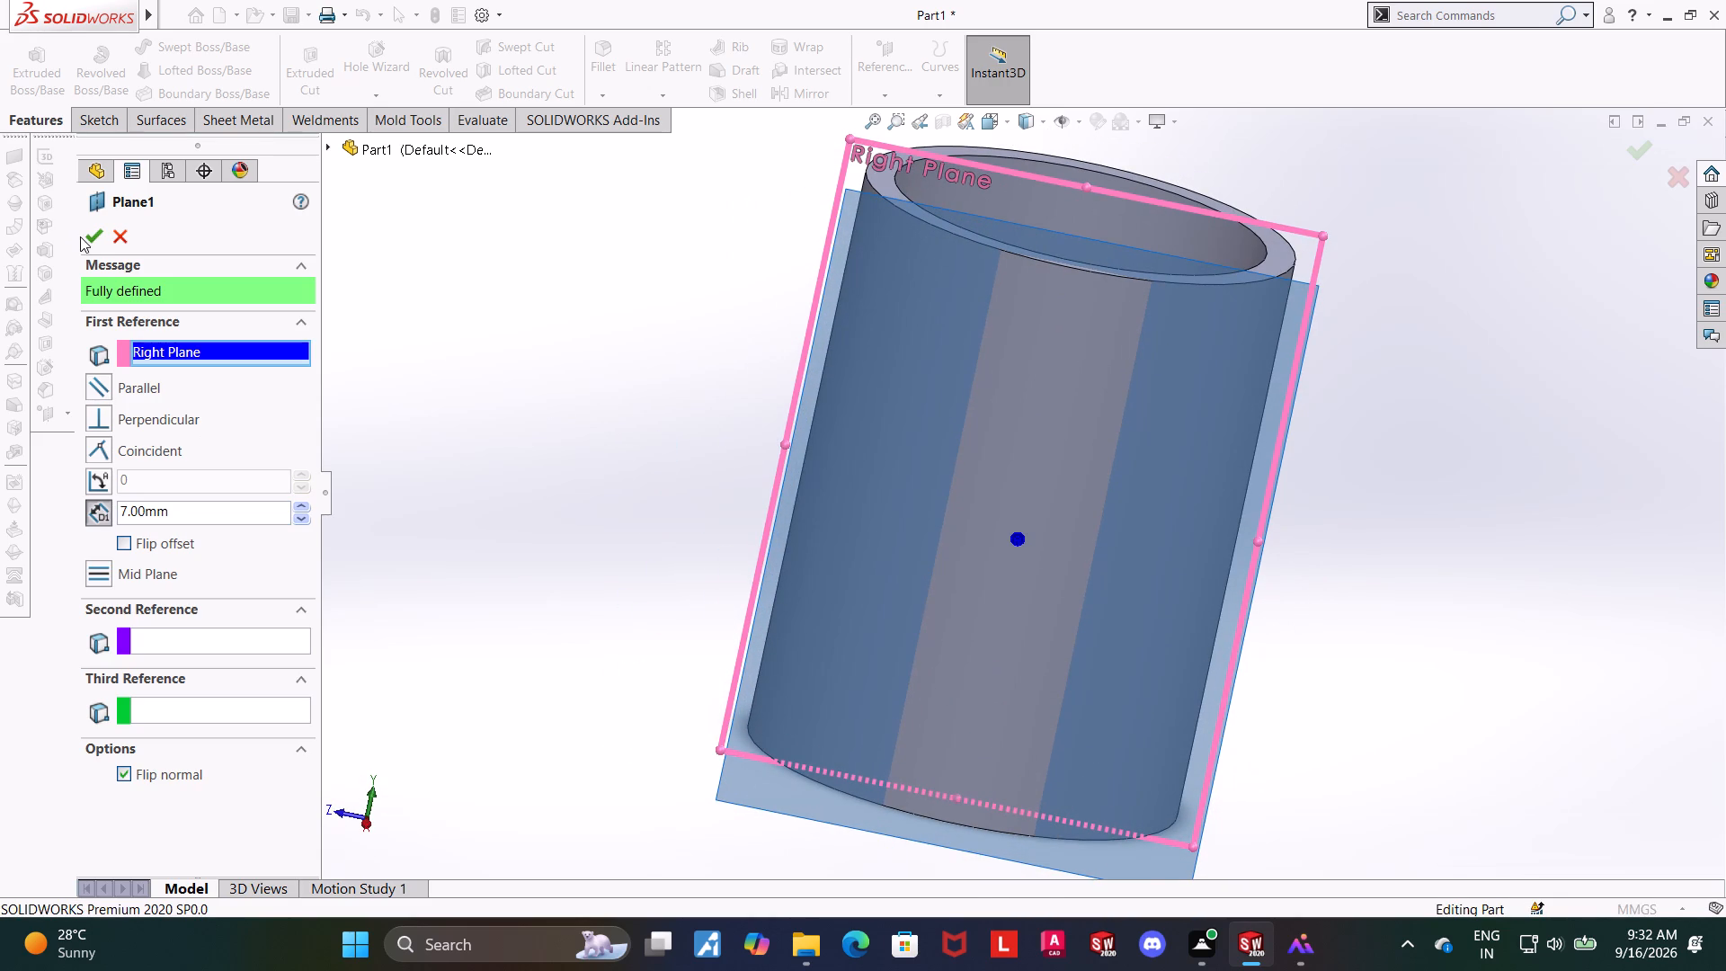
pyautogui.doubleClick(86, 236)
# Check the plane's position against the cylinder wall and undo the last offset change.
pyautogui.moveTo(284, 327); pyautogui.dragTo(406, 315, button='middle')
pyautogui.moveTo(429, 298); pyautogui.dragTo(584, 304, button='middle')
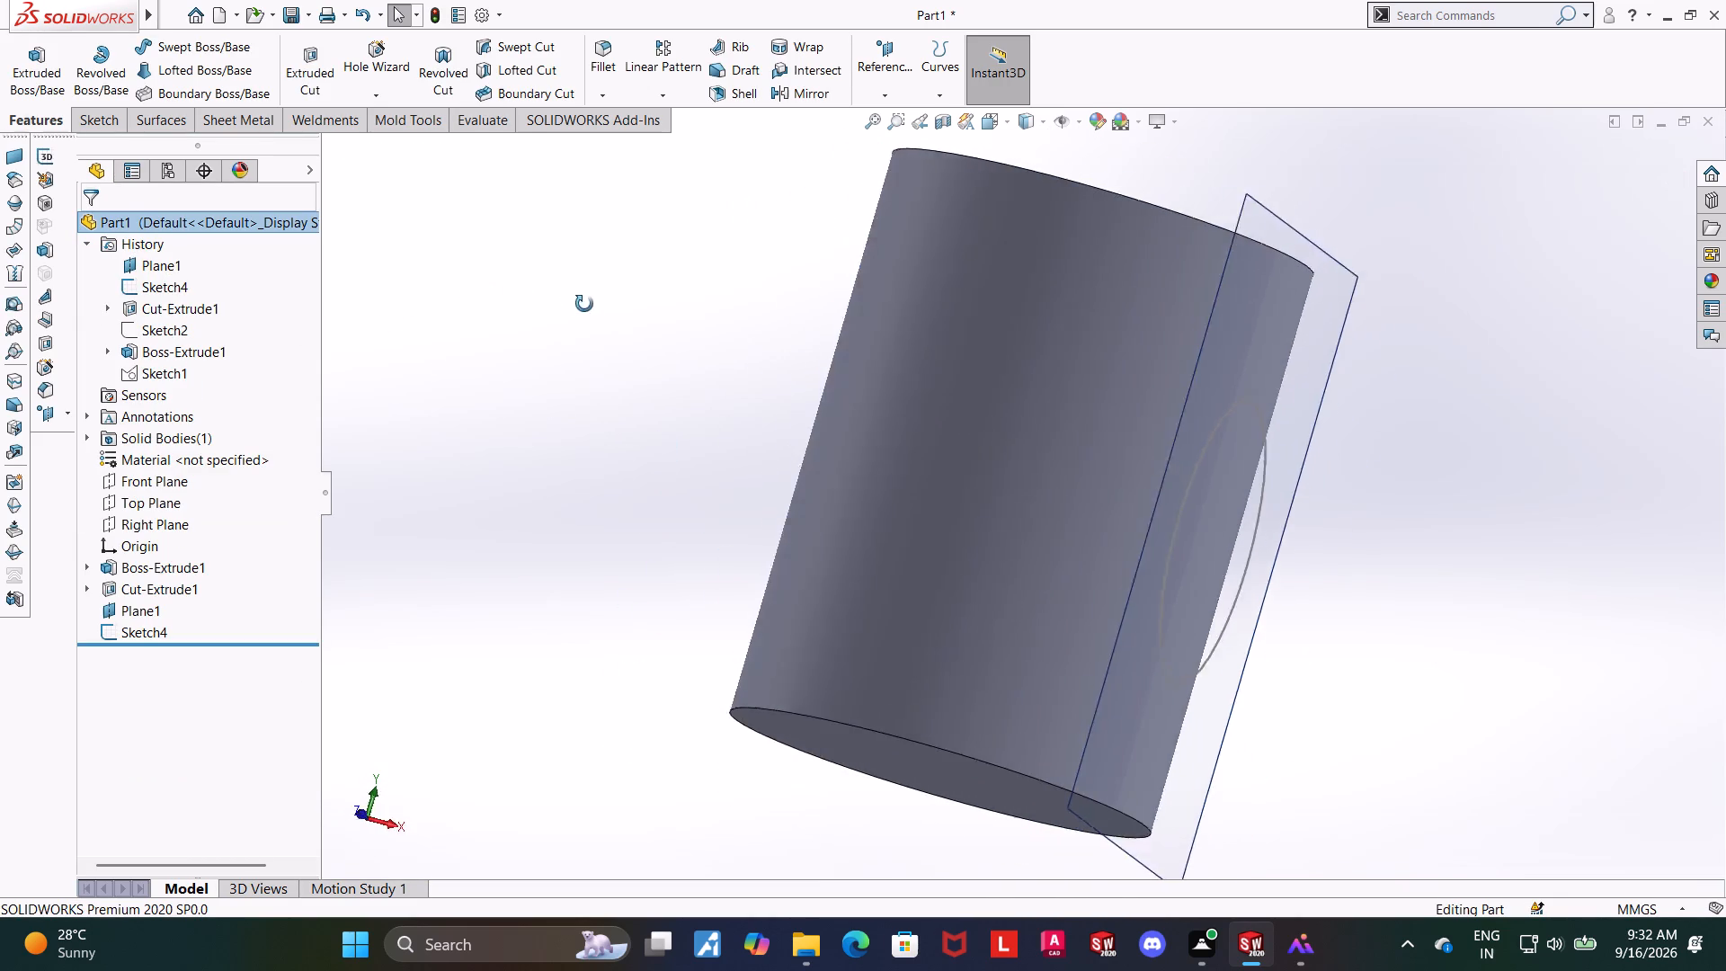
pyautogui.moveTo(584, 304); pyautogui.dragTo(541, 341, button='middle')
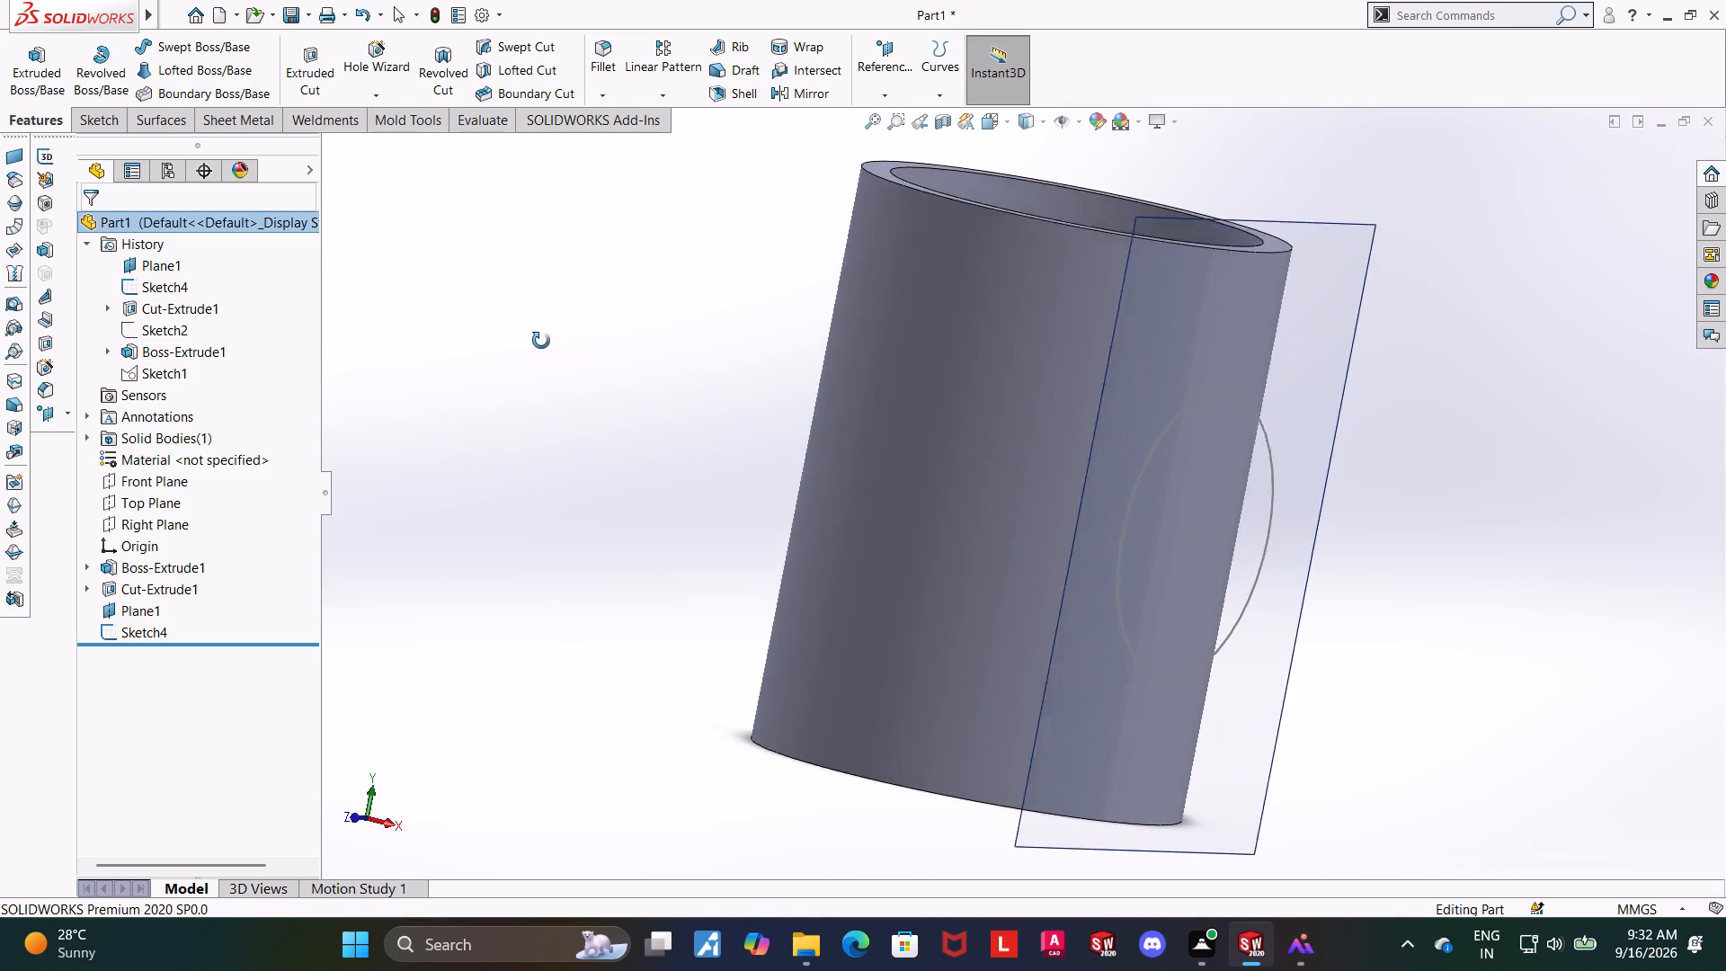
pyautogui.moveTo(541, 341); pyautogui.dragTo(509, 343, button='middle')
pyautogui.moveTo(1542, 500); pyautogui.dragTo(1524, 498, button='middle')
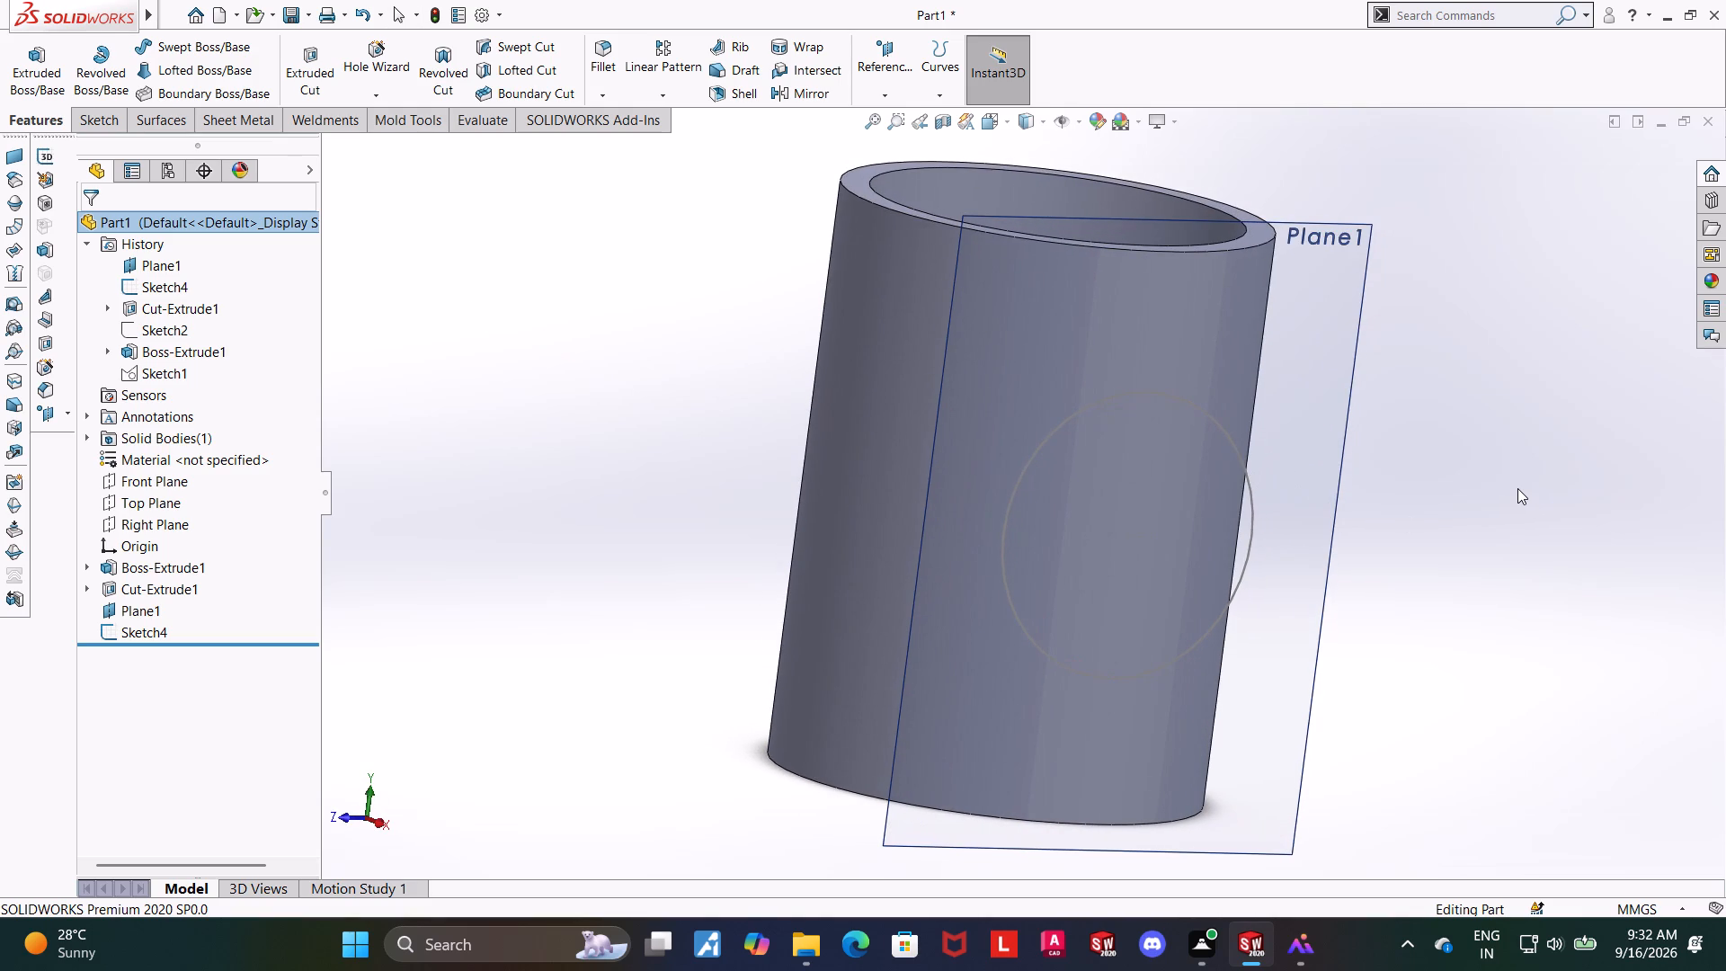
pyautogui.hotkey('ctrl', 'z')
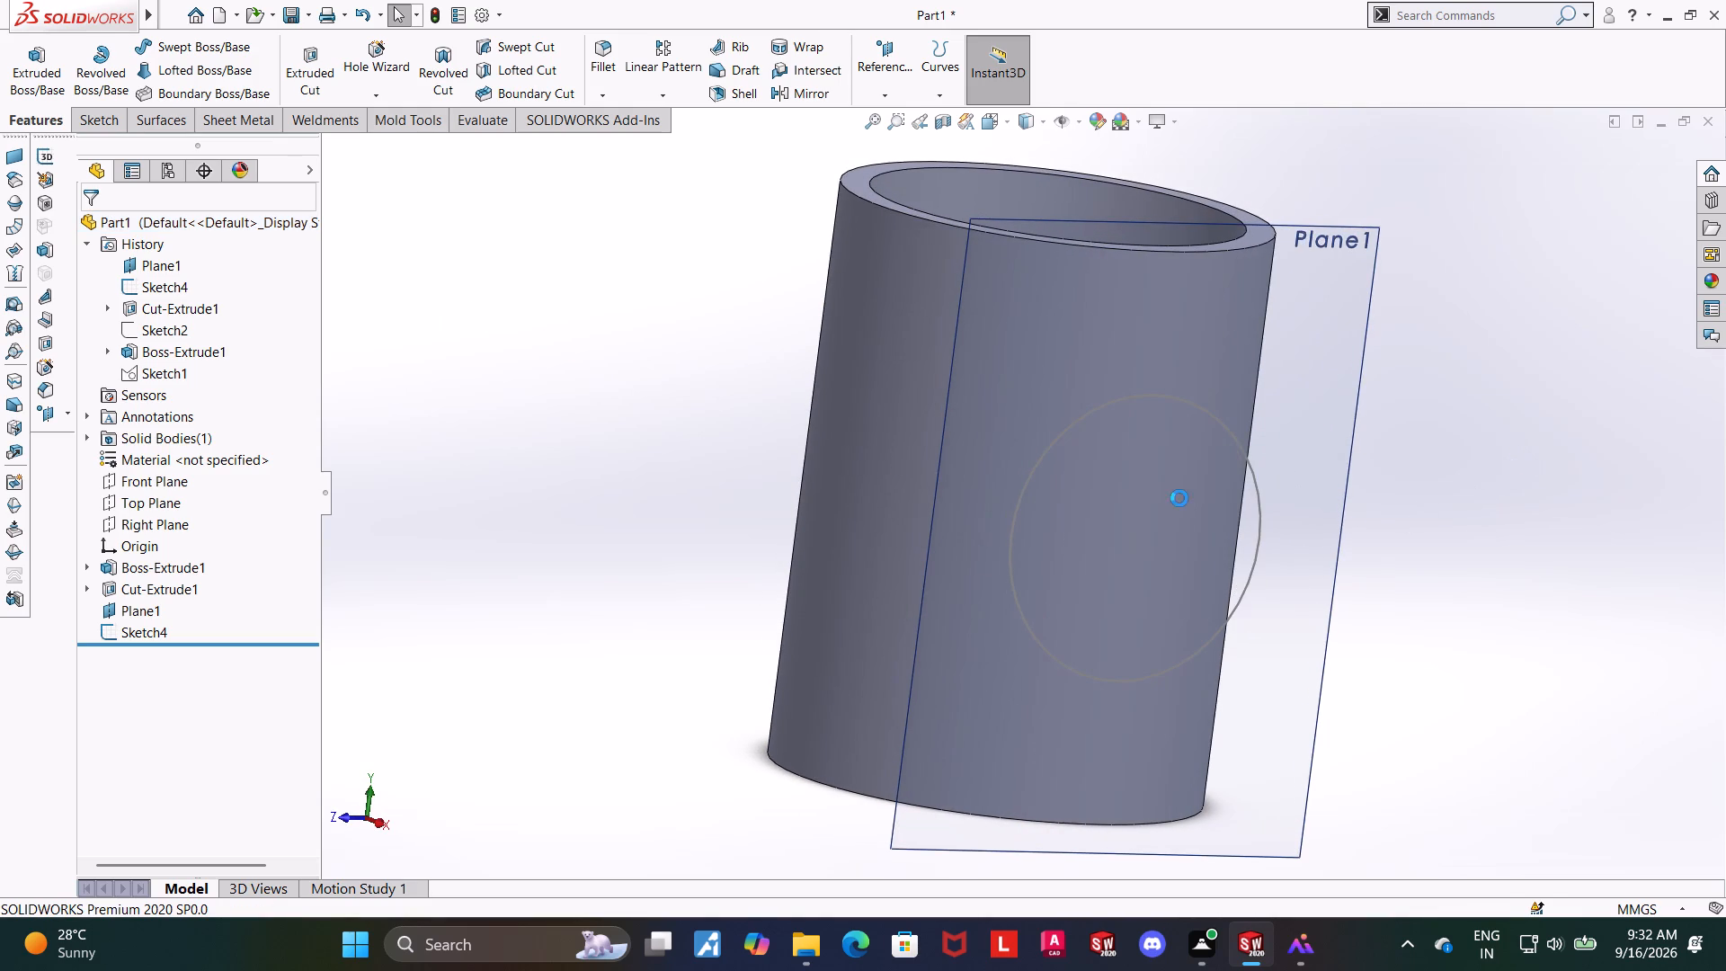
# Reopen the 10 mm circle's sketch on the offset plane to inspect it, and exit the sketch.
pyautogui.moveTo(618, 498); pyautogui.dragTo(558, 451, button='middle')
pyautogui.moveTo(568, 446); pyautogui.dragTo(761, 507, button='middle')
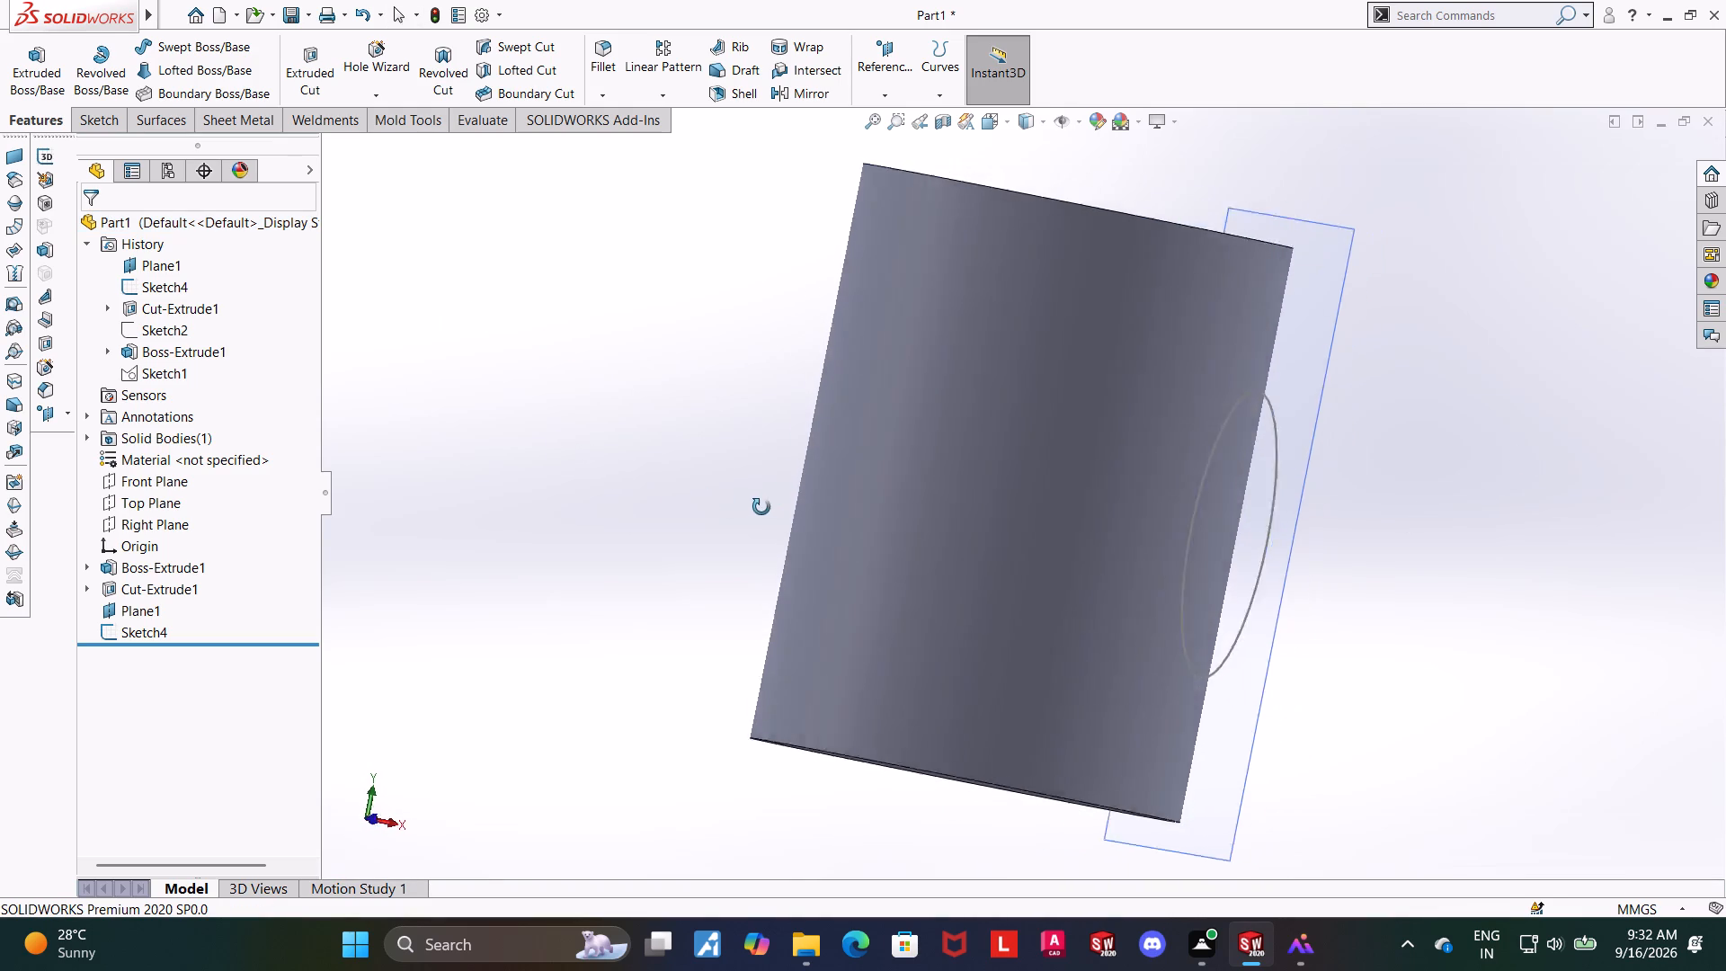
pyautogui.moveTo(761, 507); pyautogui.dragTo(544, 439, button='middle')
pyautogui.click(156, 634)
pyautogui.click(169, 575)
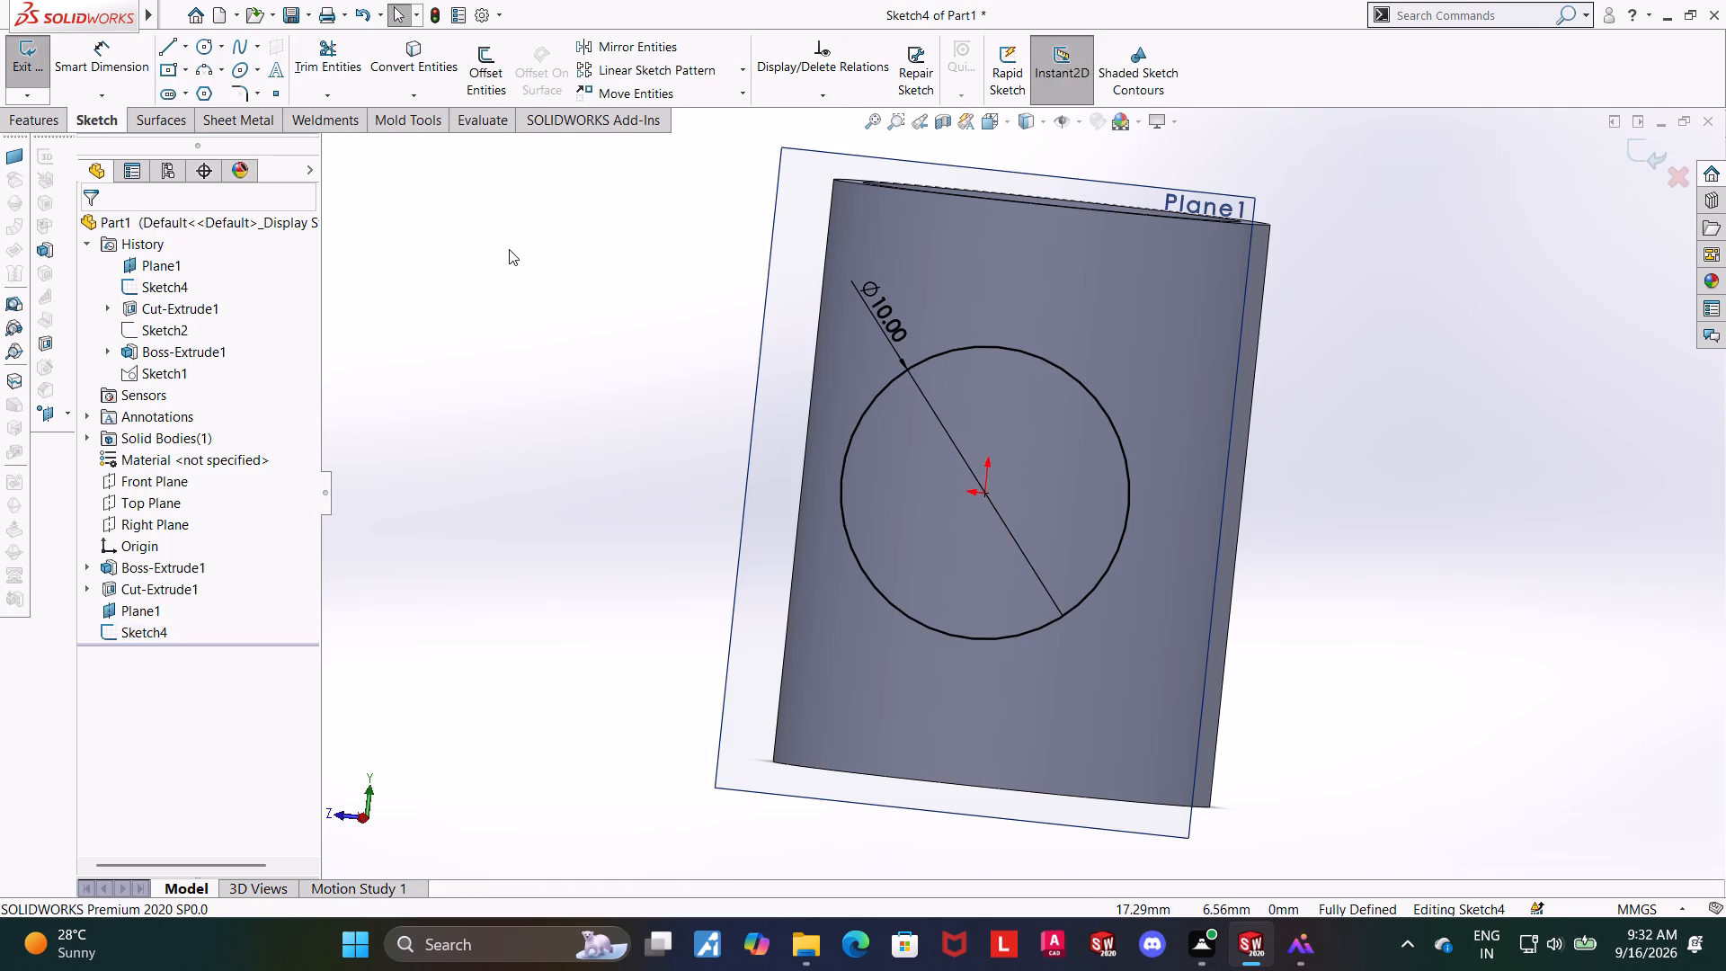
pyautogui.click(1622, 150)
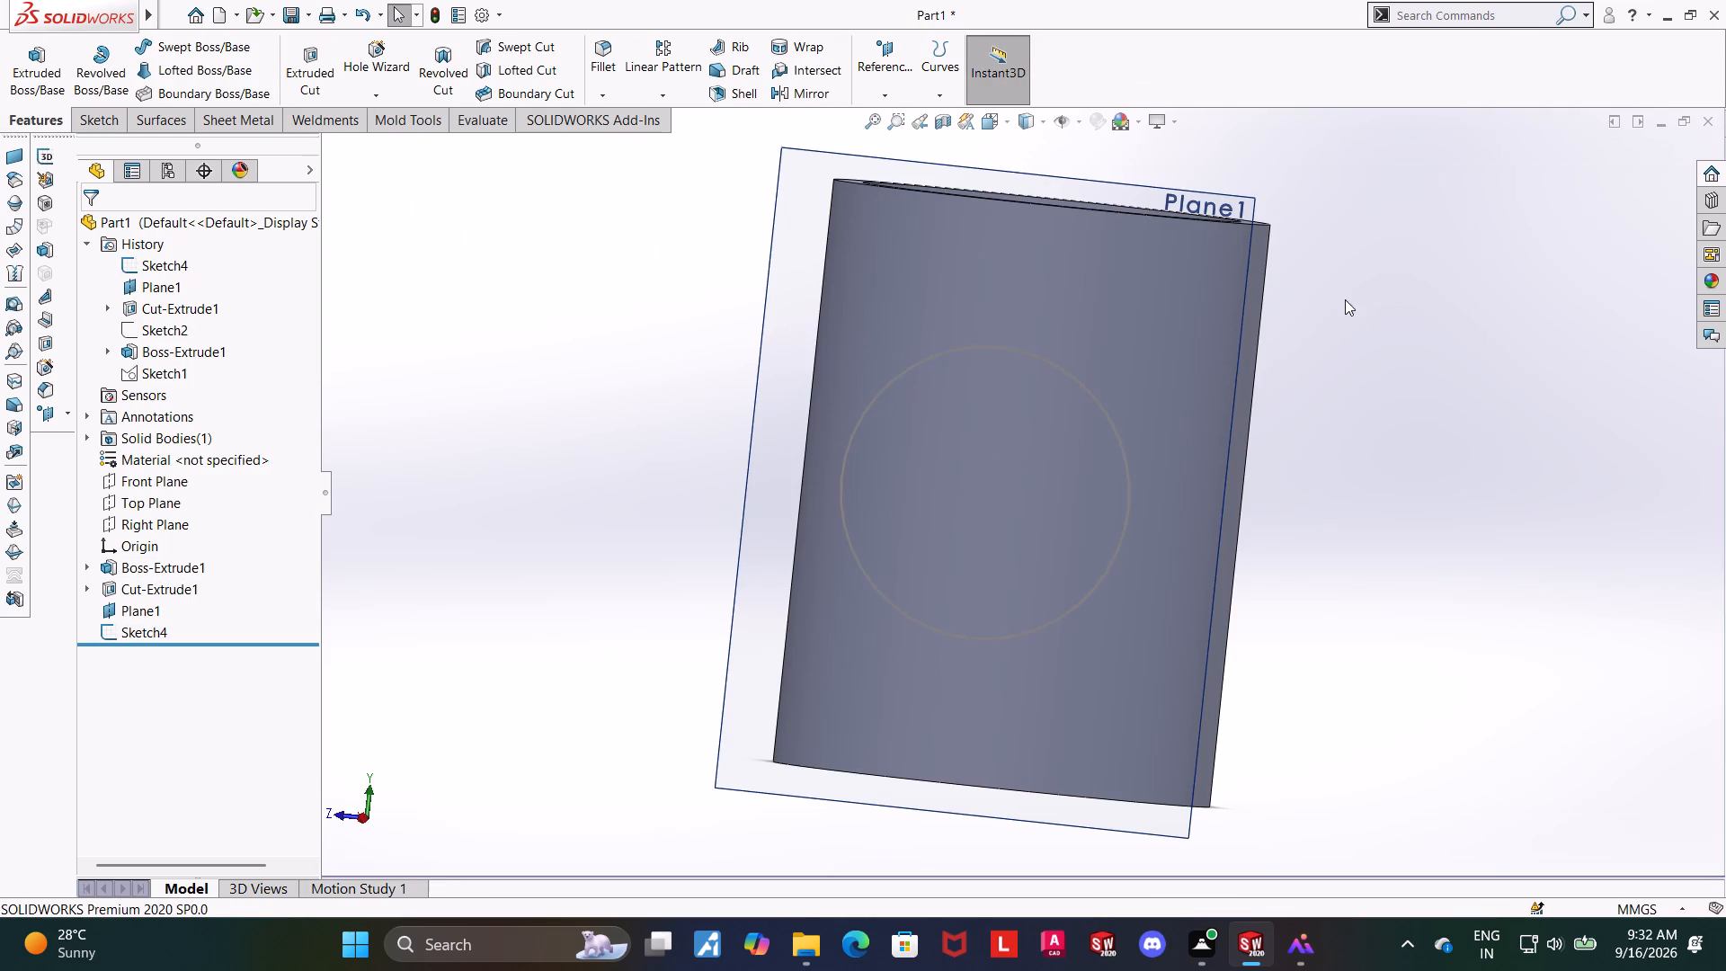
# Extrude the 10 mm circle on the offset plane as a blind boss, 10 mm outward from the cylinder.
pyautogui.moveTo(1342, 299); pyautogui.dragTo(1410, 313, button='middle')
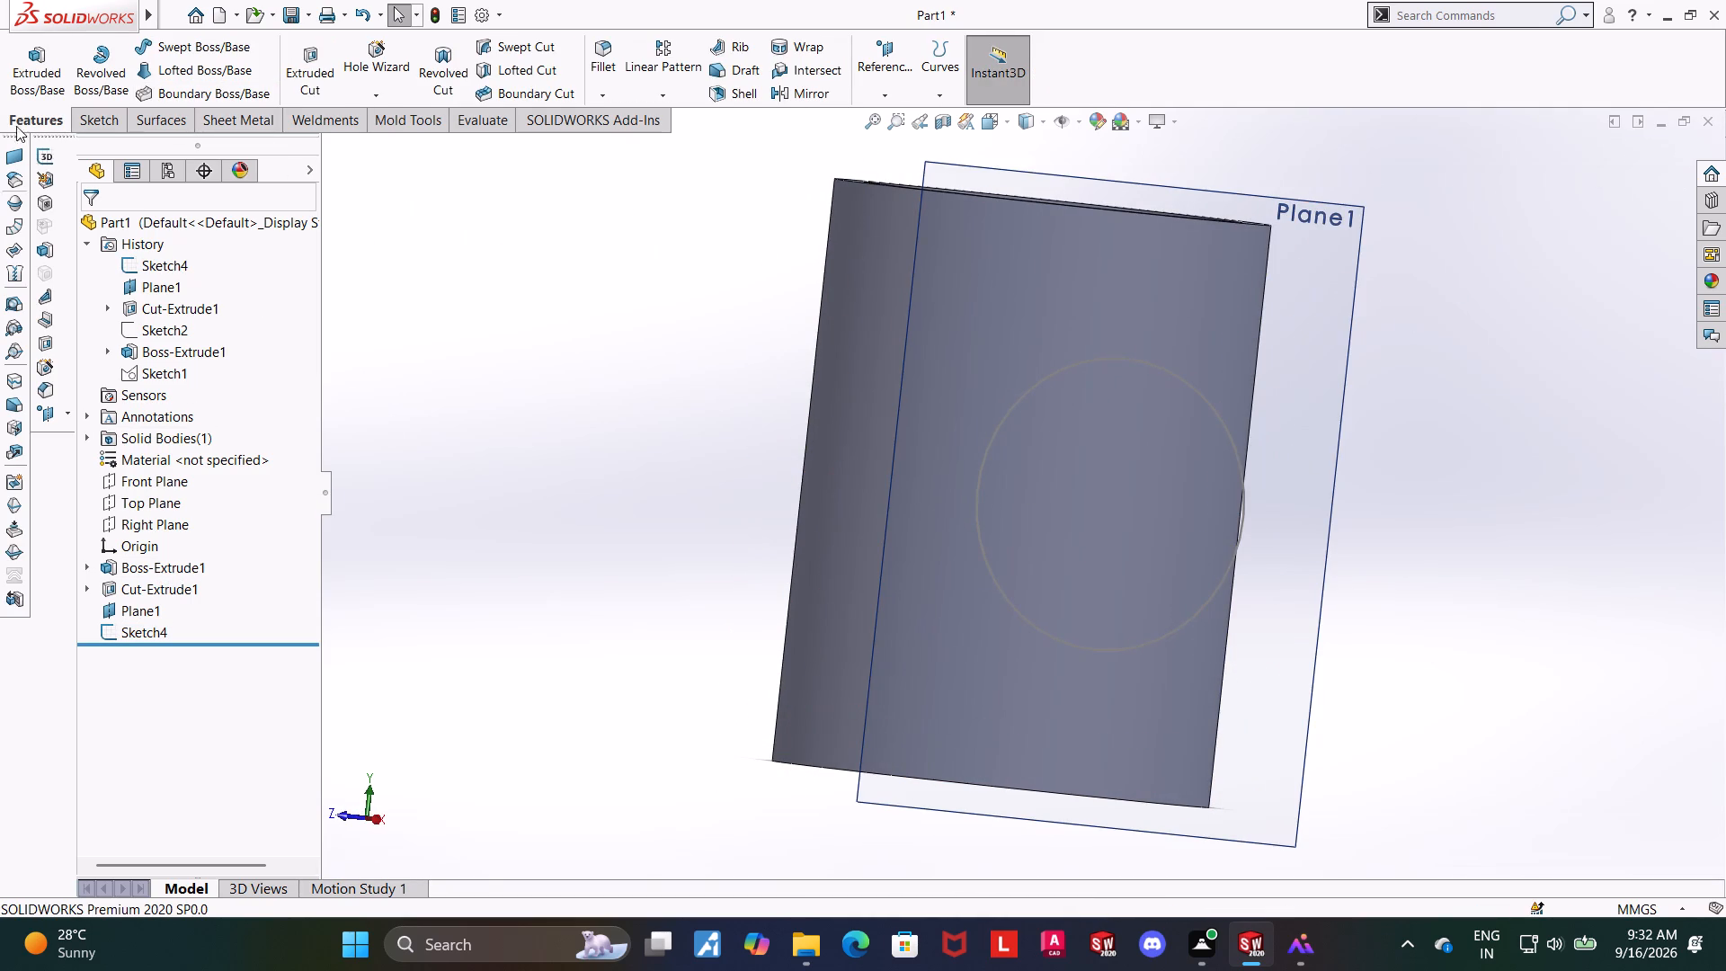
pyautogui.click(47, 64)
pyautogui.moveTo(368, 323); pyautogui.dragTo(437, 337, button='middle')
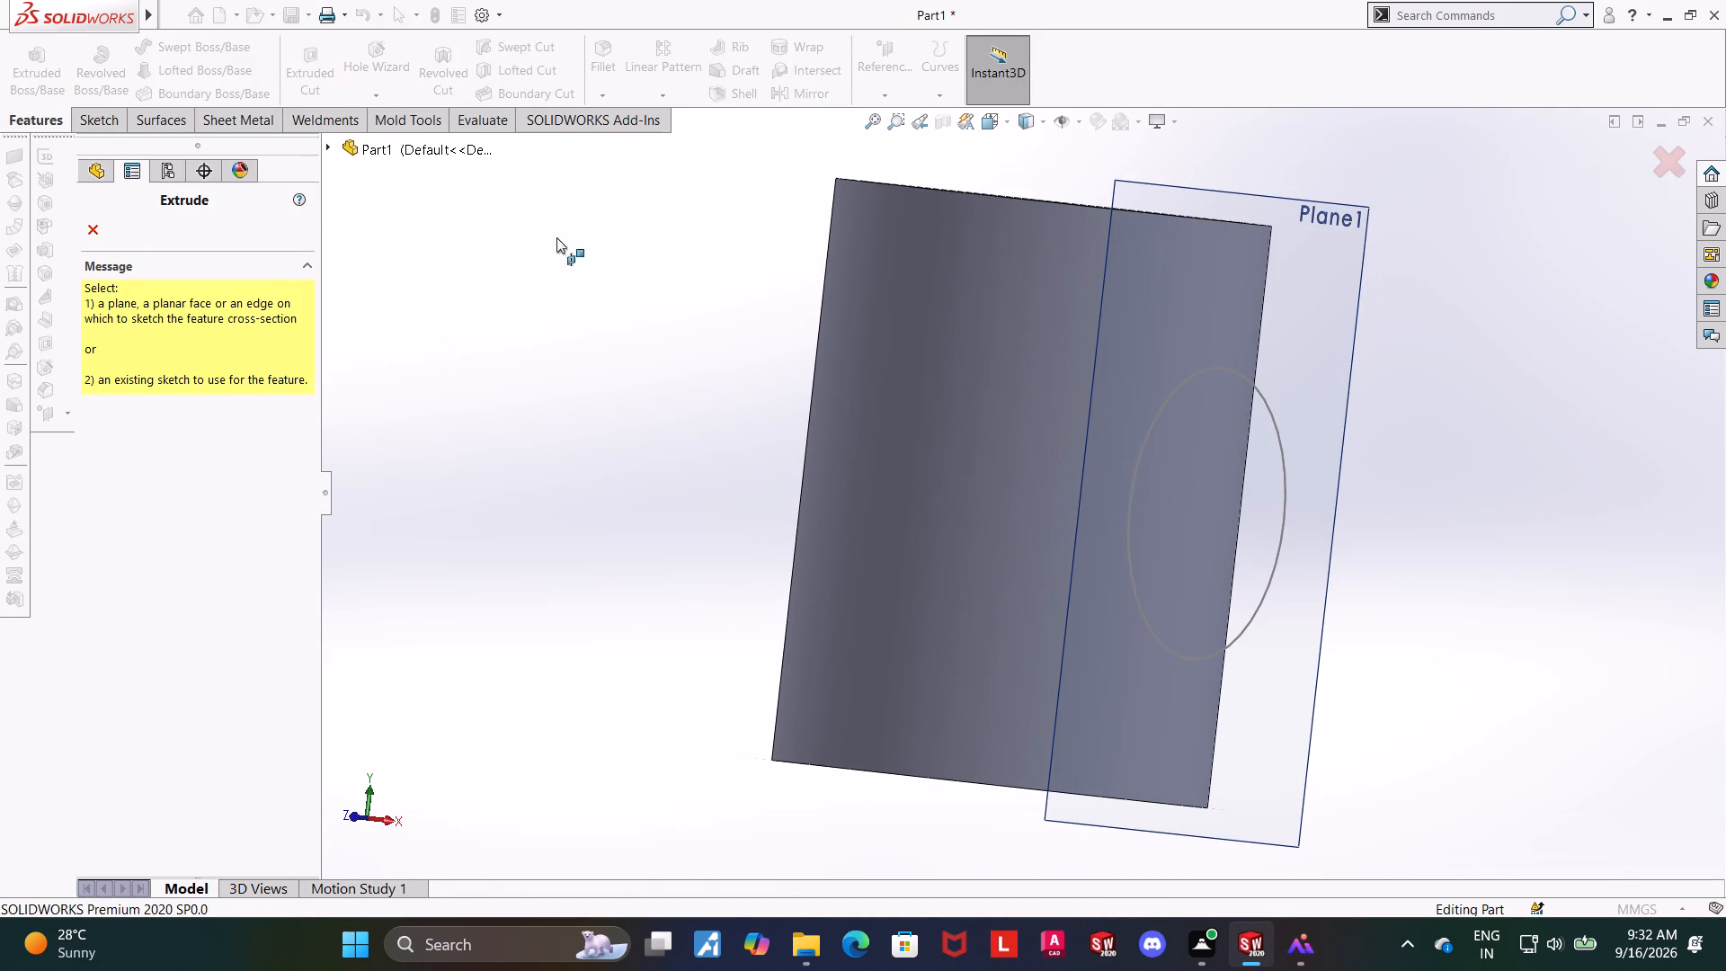
pyautogui.click(326, 147)
pyautogui.click(371, 423)
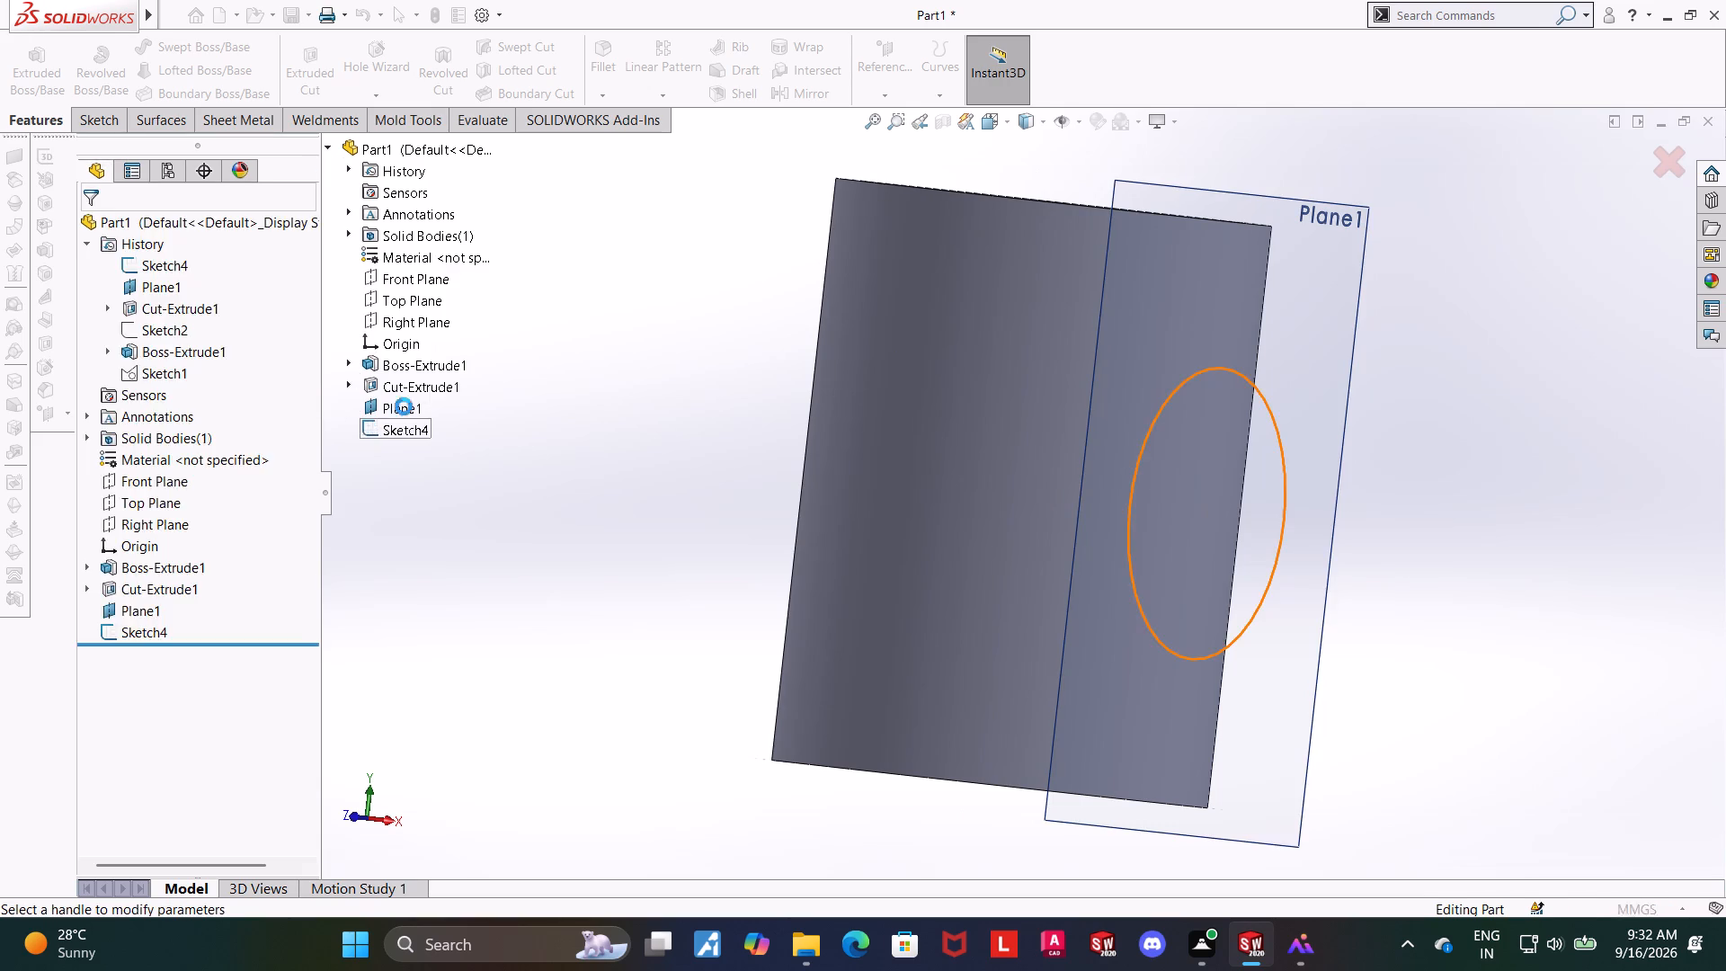
pyautogui.write('10')
pyautogui.press('Return')
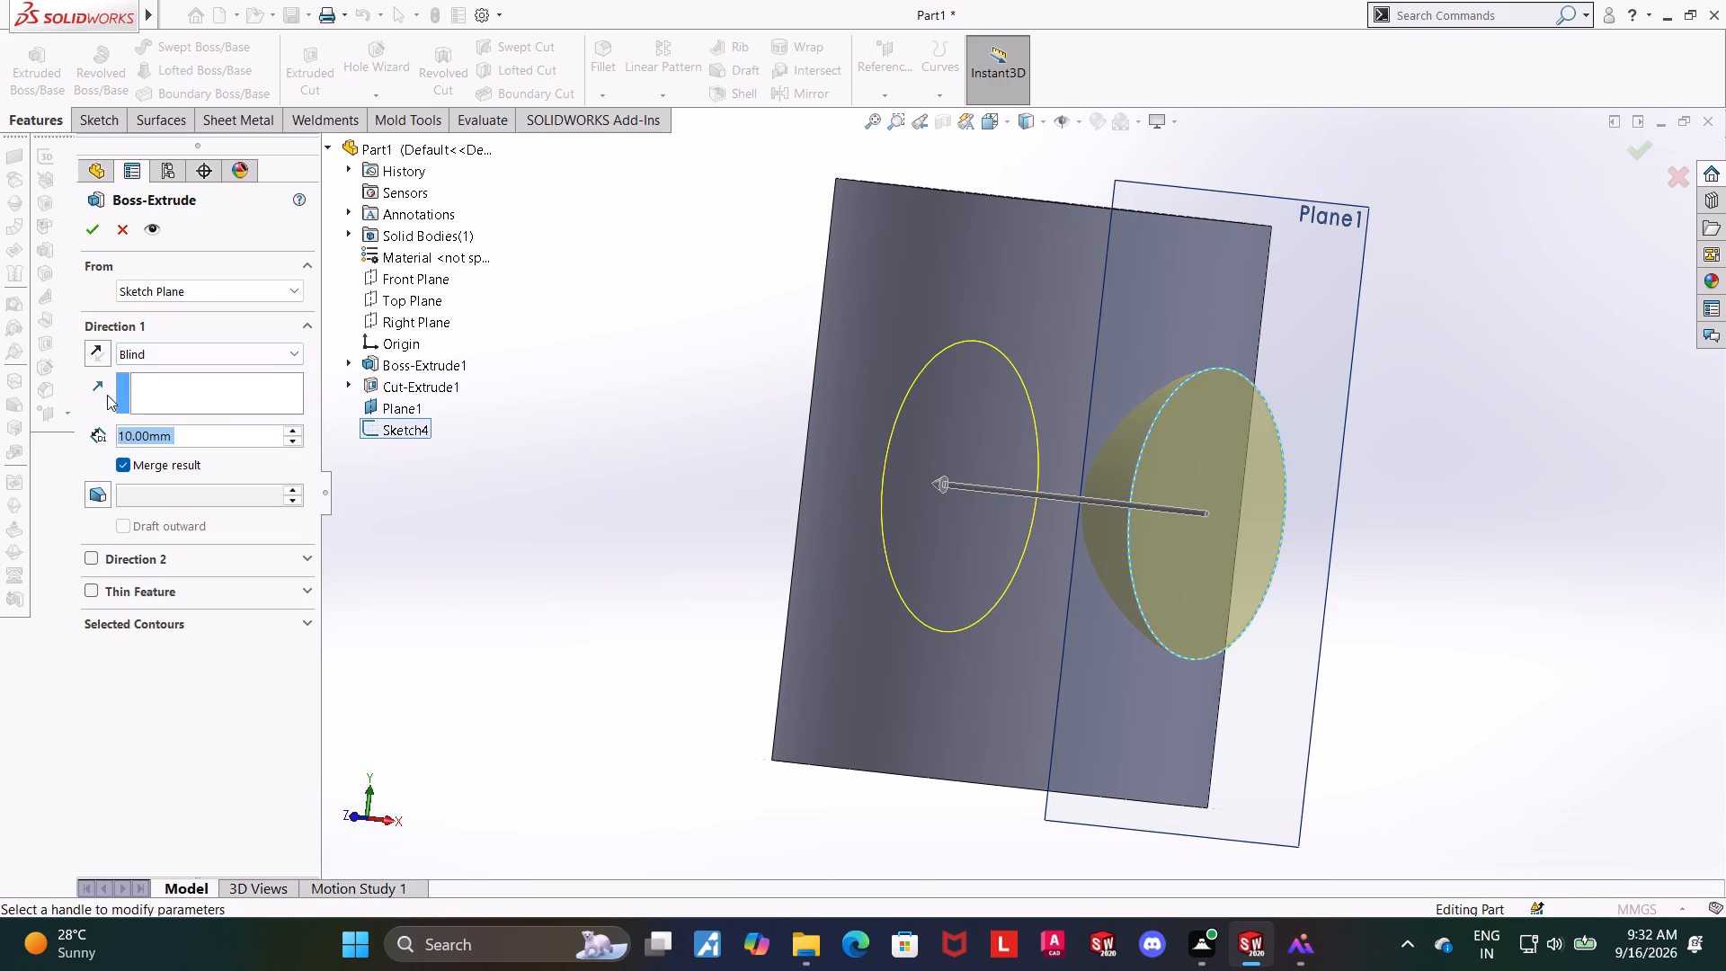
pyautogui.click(95, 351)
pyautogui.moveTo(462, 497); pyautogui.dragTo(520, 530, button='middle')
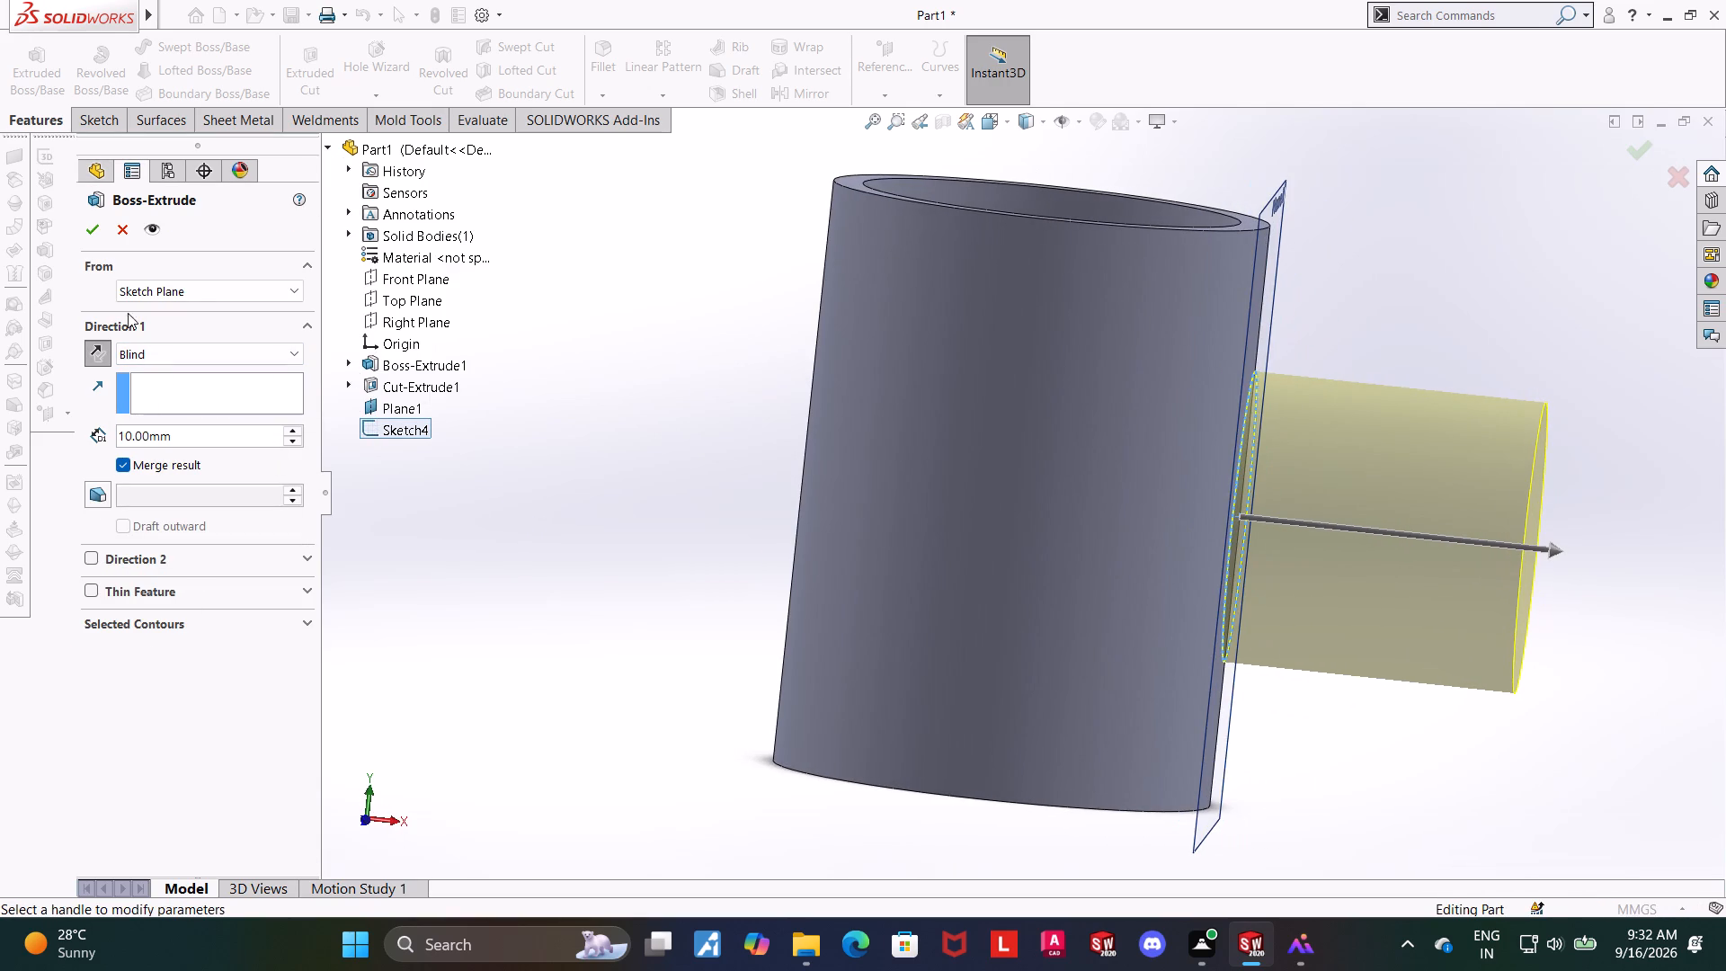
pyautogui.click(88, 232)
# Hide the offset reference plane at the base of the side boss.
pyautogui.scroll(-2, 1399, 702)
pyautogui.click(1379, 745)
pyautogui.middleClick(1295, 714)
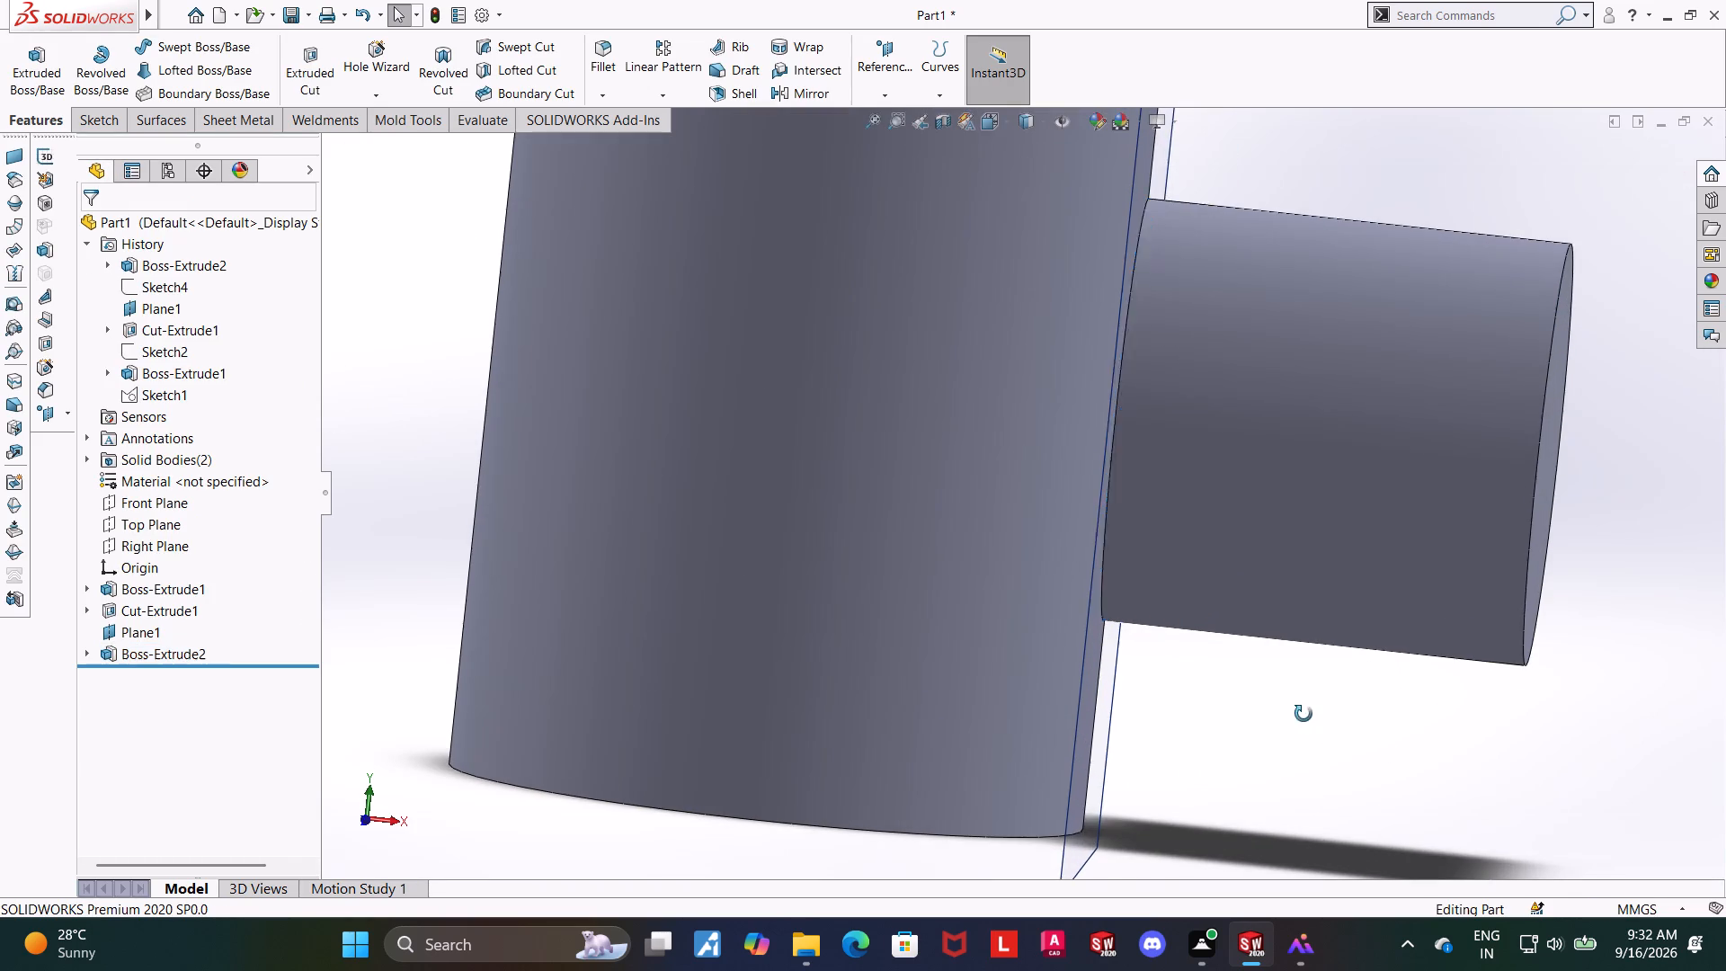
pyautogui.rightClick(139, 635)
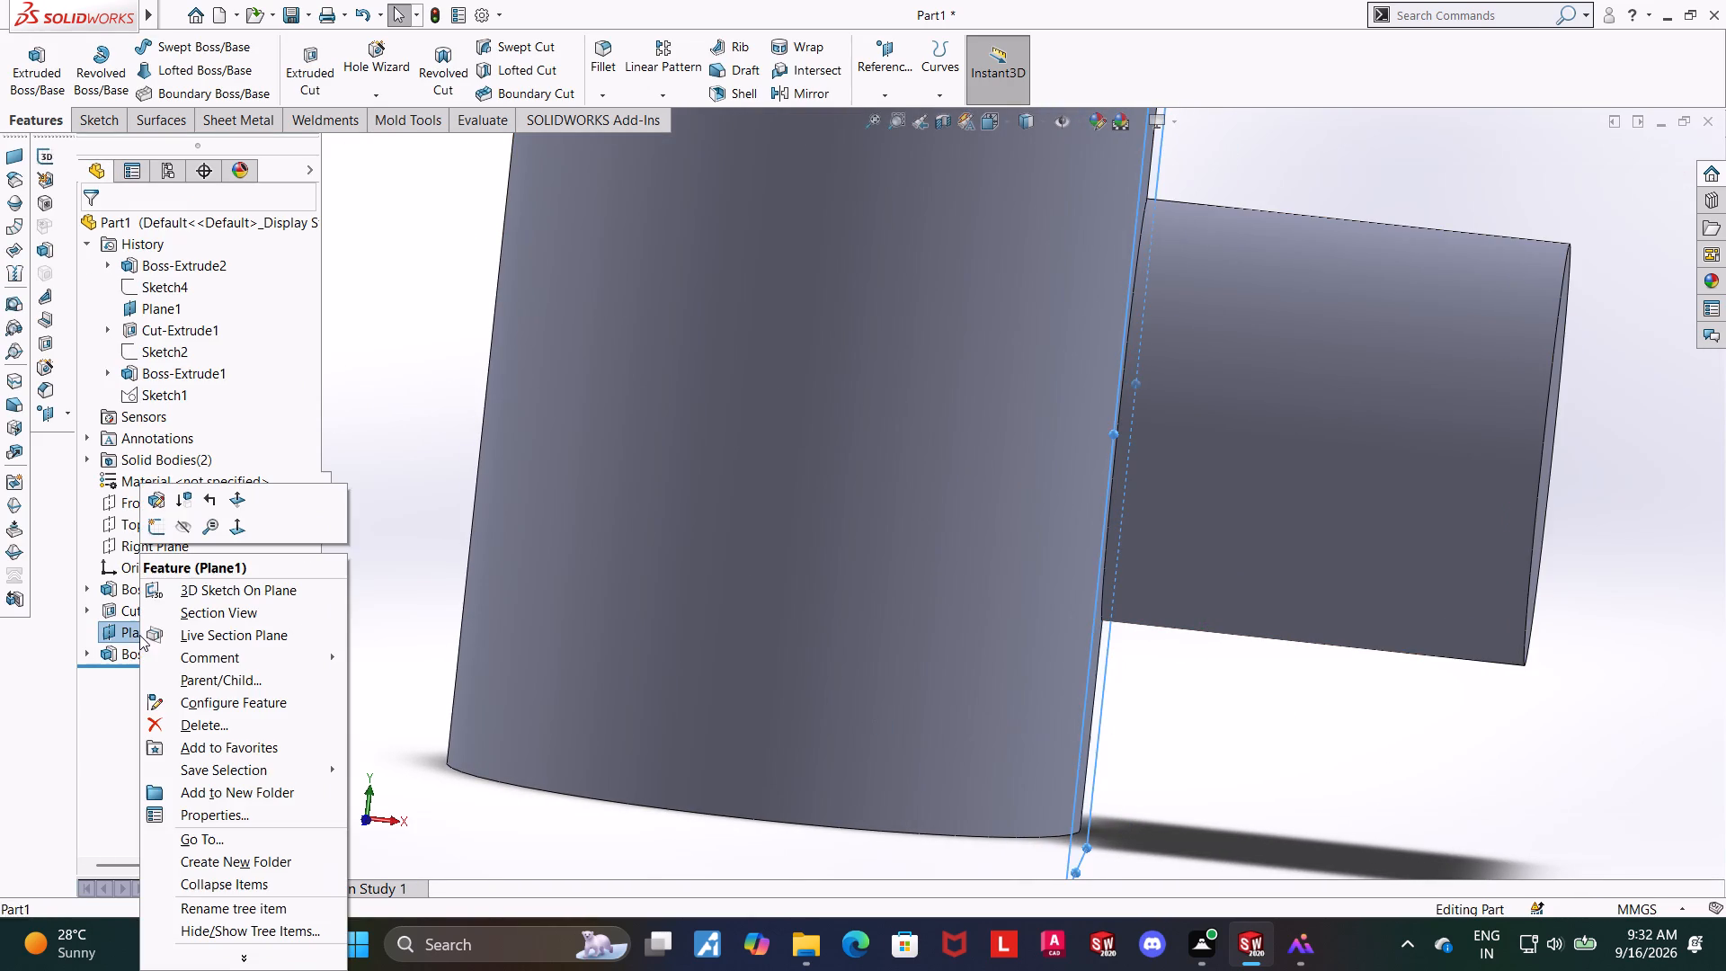
pyautogui.click(178, 530)
pyautogui.click(1143, 748)
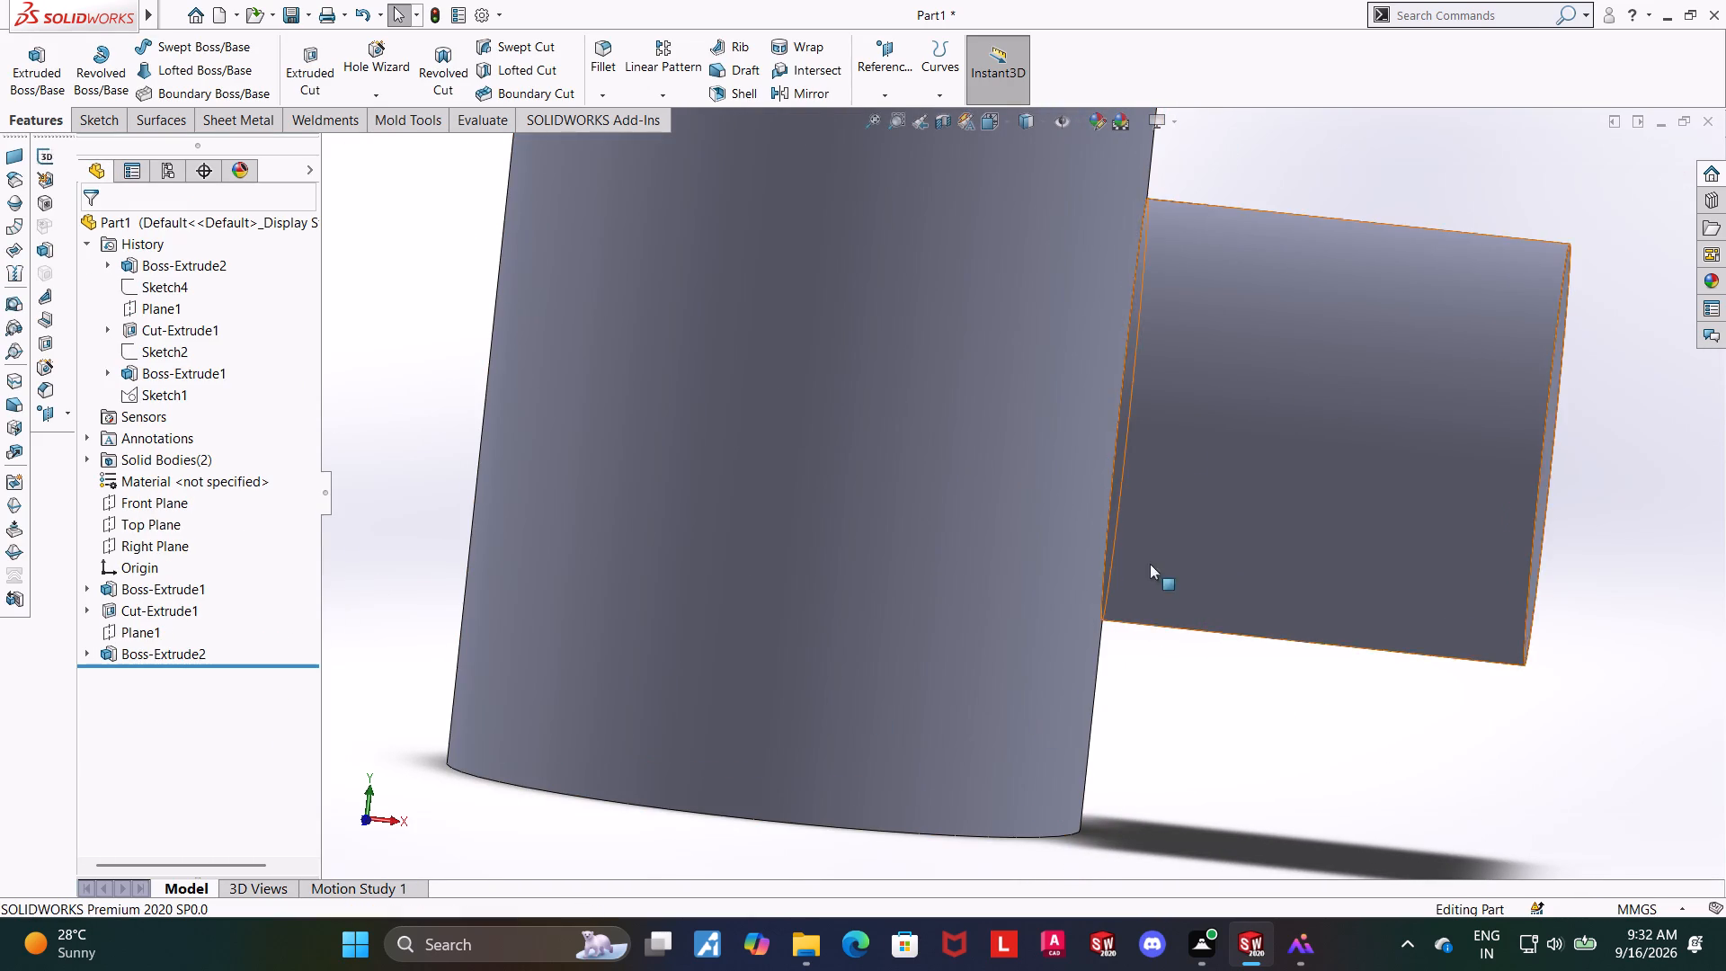
# Examine the junction between the side boss and the main cylinder's outer wall from several angles.
pyautogui.scroll(-7, 1208, 410)
pyautogui.scroll(8, 1263, 445)
pyautogui.moveTo(1283, 229); pyautogui.dragTo(1241, 288, button='middle')
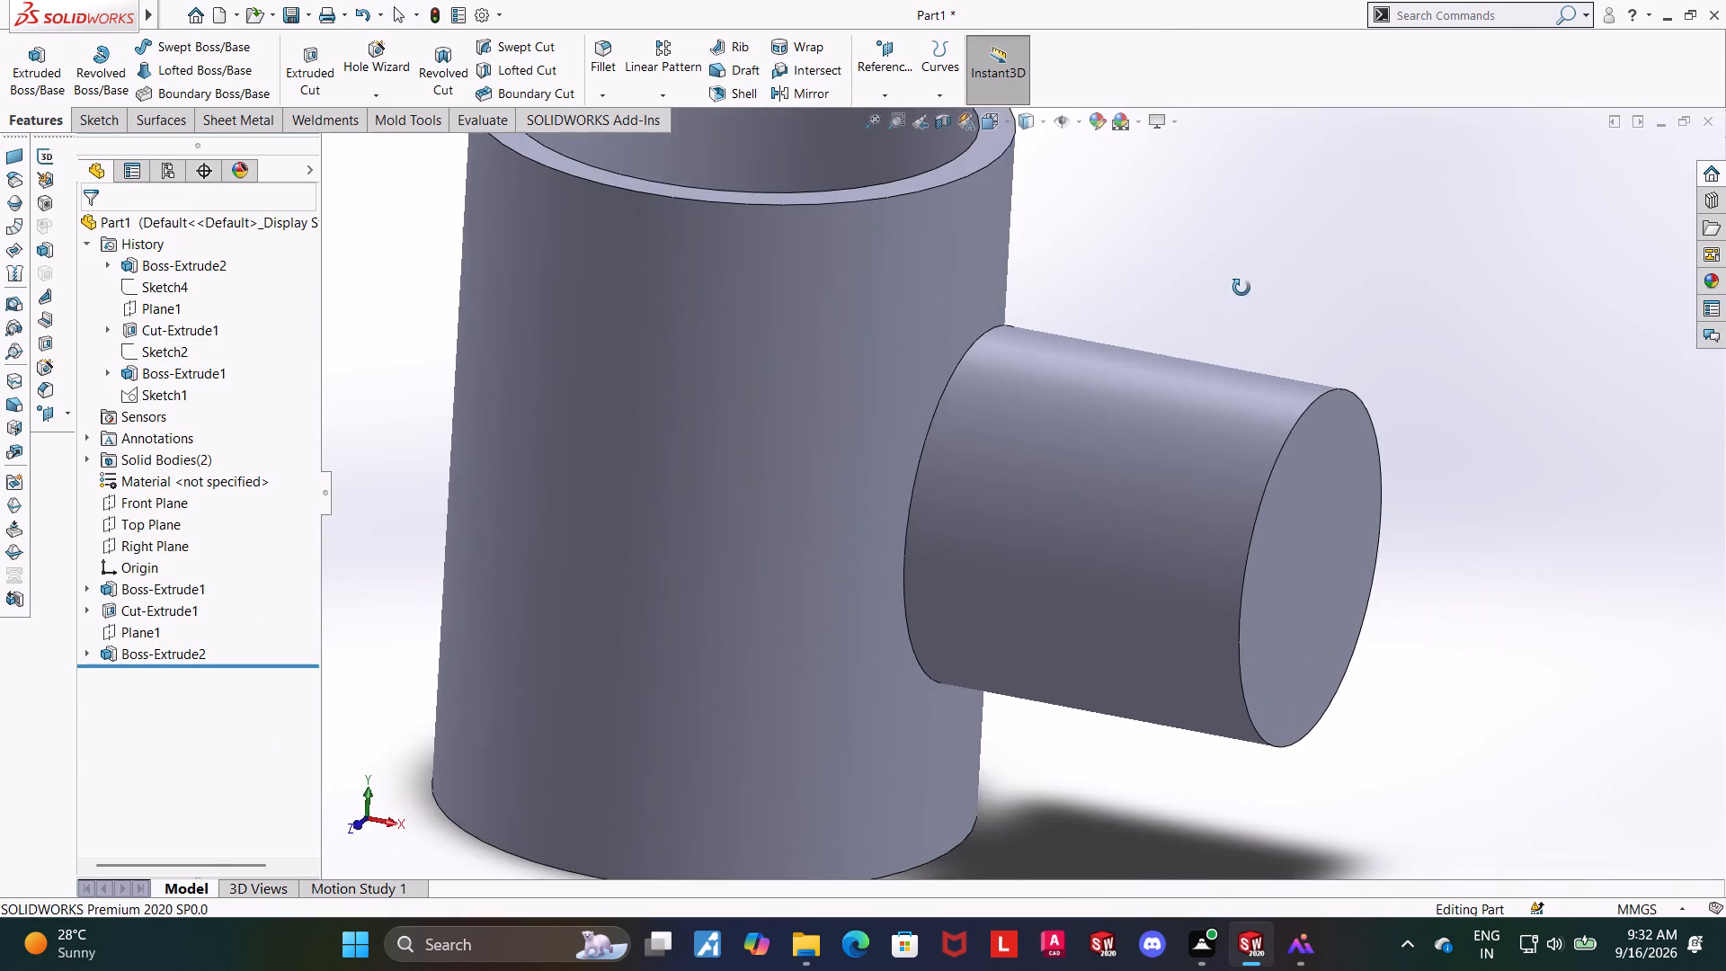
pyautogui.moveTo(1241, 288); pyautogui.dragTo(1242, 288, button='middle')
pyautogui.scroll(-6, 1001, 531)
pyautogui.moveTo(842, 552); pyautogui.dragTo(885, 557, button='middle')
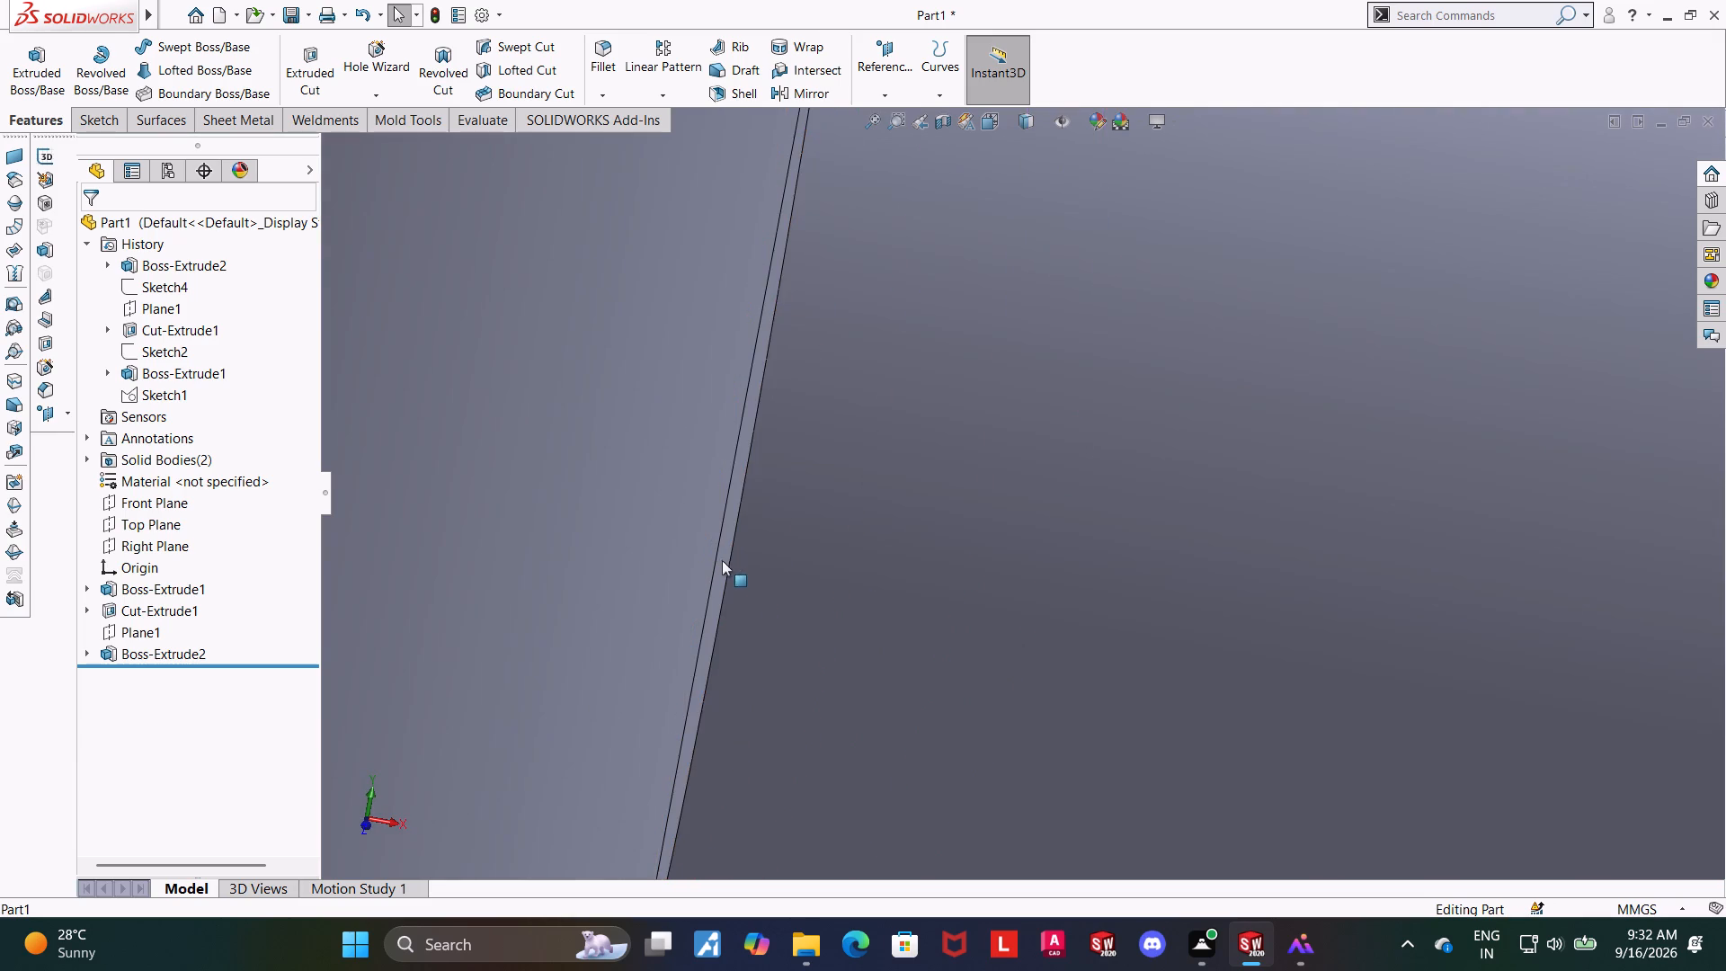
pyautogui.scroll(5, 869, 546)
pyautogui.moveTo(971, 552); pyautogui.dragTo(949, 555, button='middle')
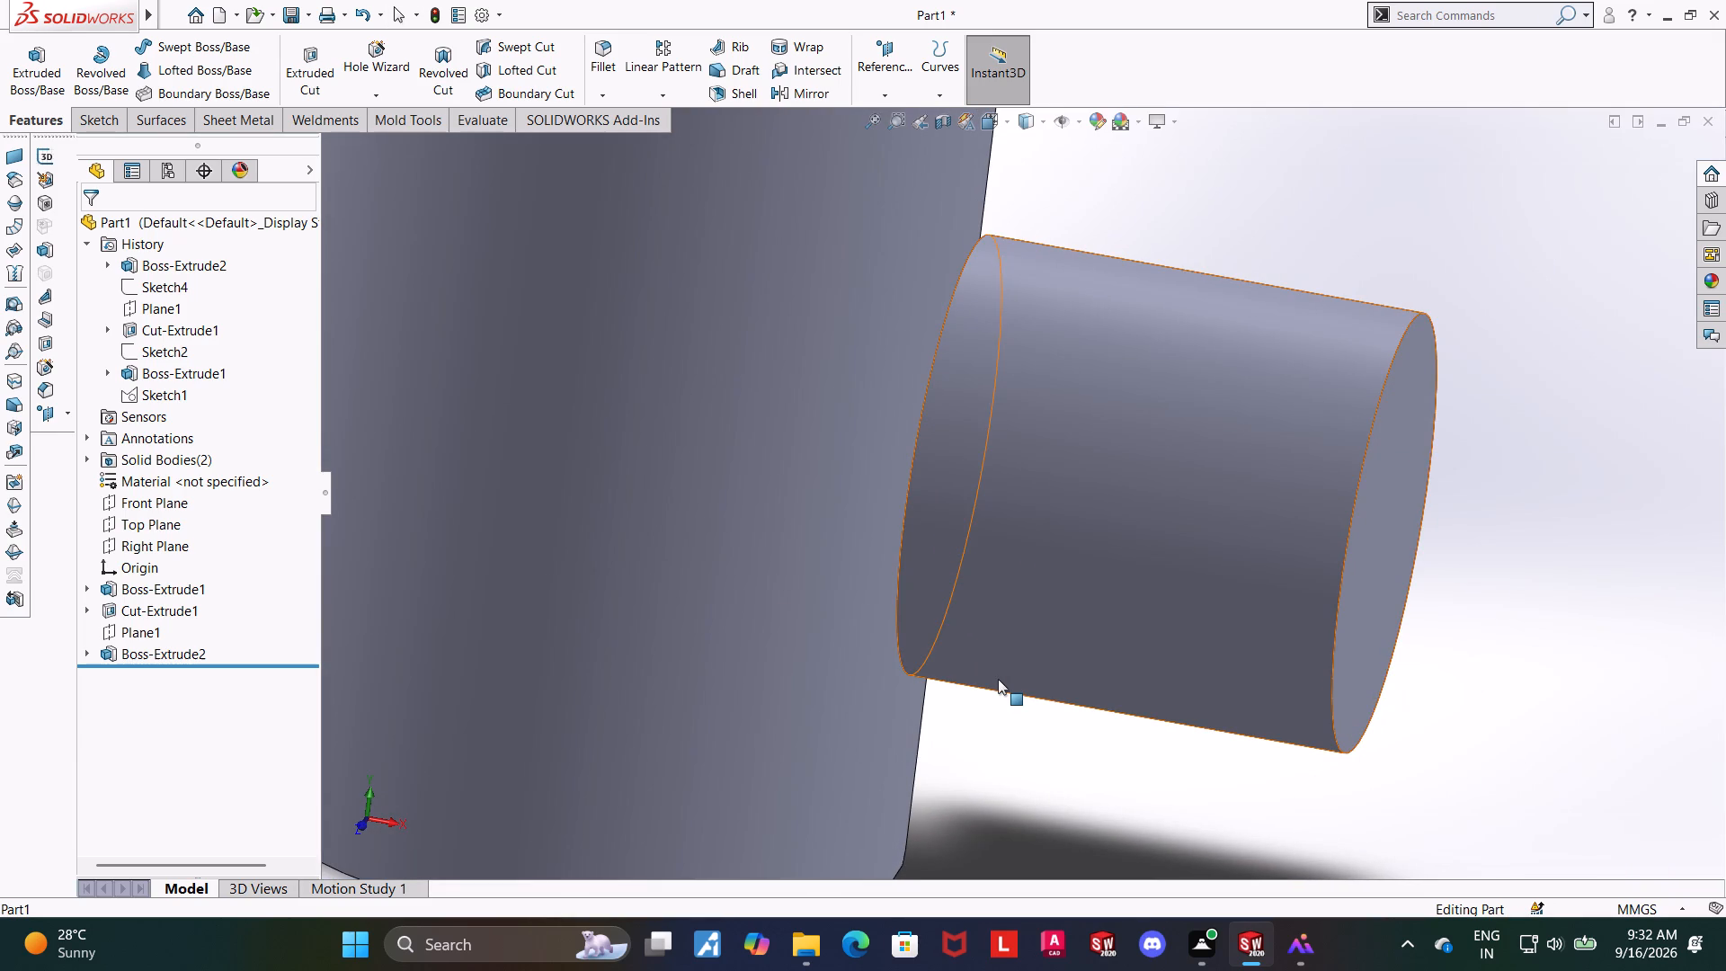
pyautogui.moveTo(1171, 717); pyautogui.dragTo(1033, 677, button='middle')
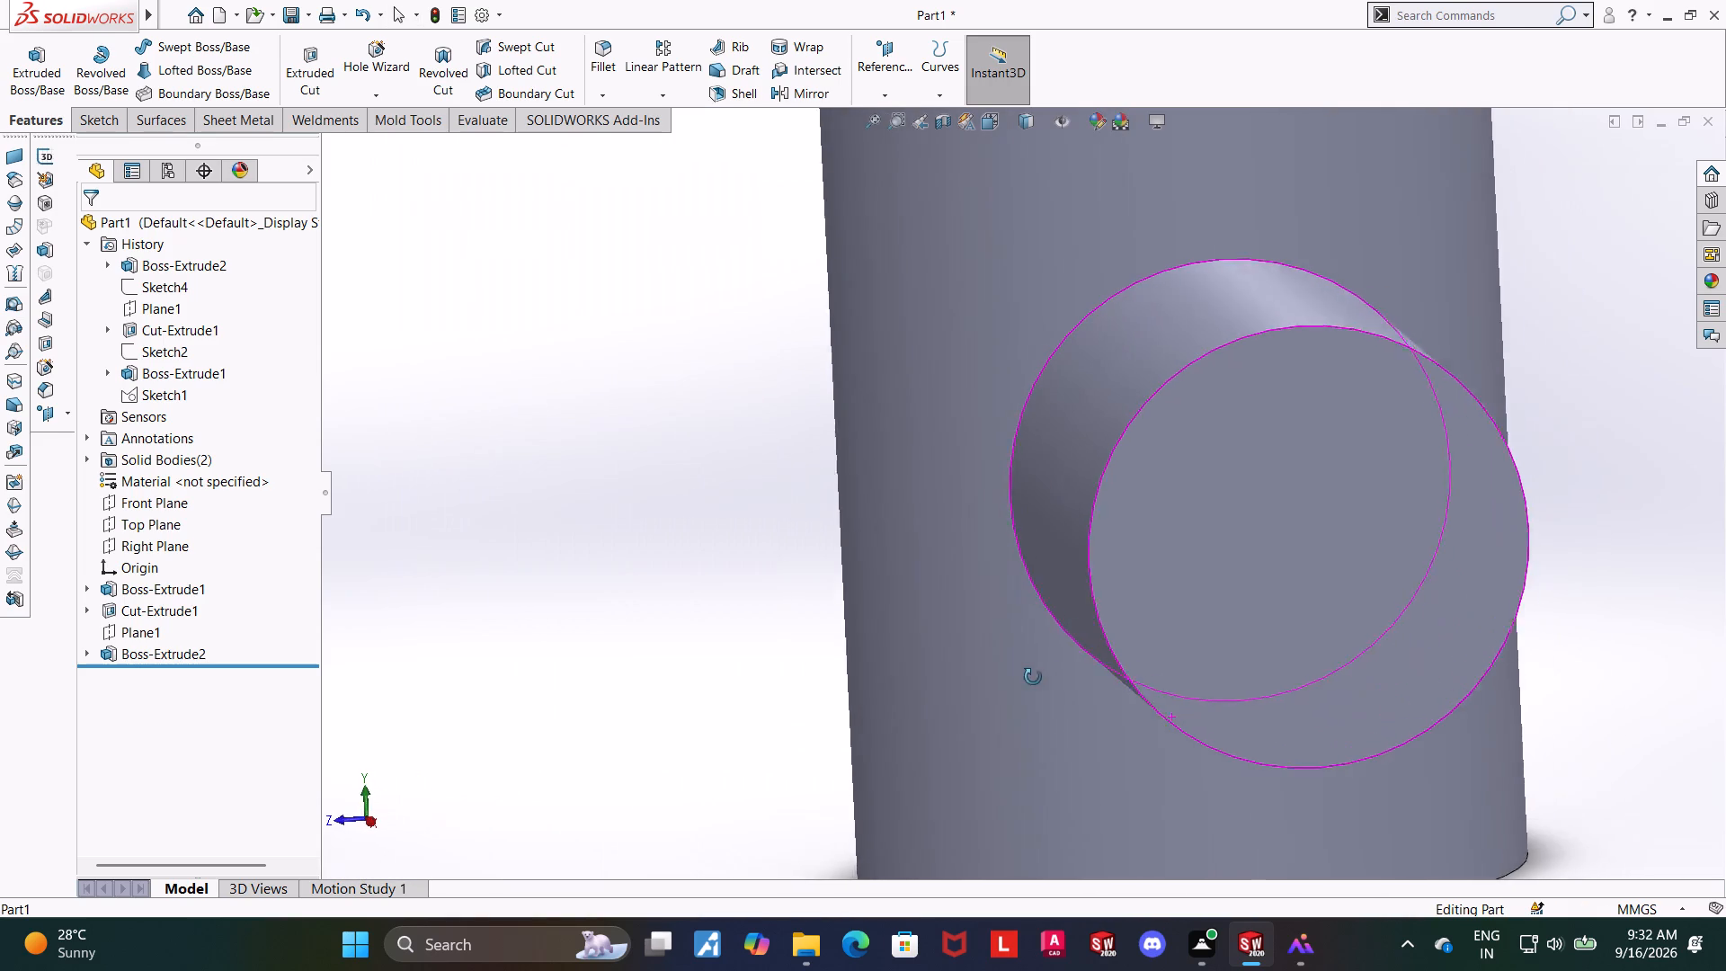
pyautogui.moveTo(1033, 677); pyautogui.dragTo(1036, 674, button='middle')
pyautogui.scroll(5, 1016, 641)
# Start a sketch on the side boss's end face and draw a circle about 6 mm in diameter centred on the origin.
pyautogui.click(1139, 521)
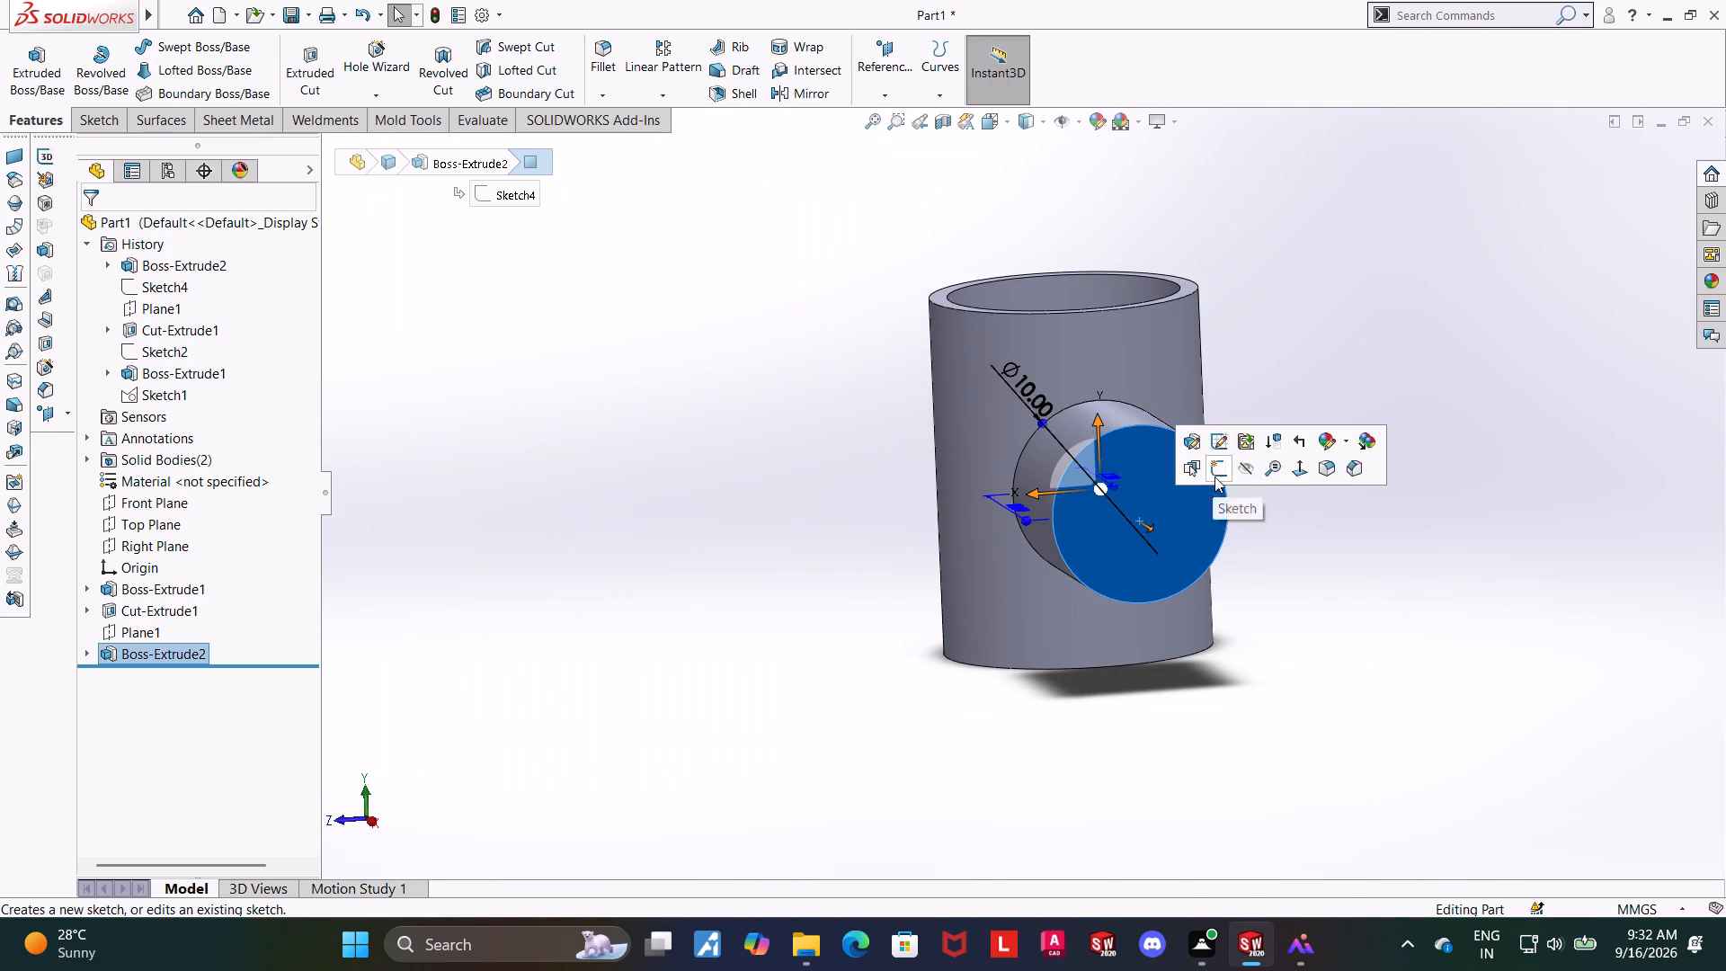
pyautogui.click(1214, 477)
pyautogui.click(119, 674)
pyautogui.click(171, 639)
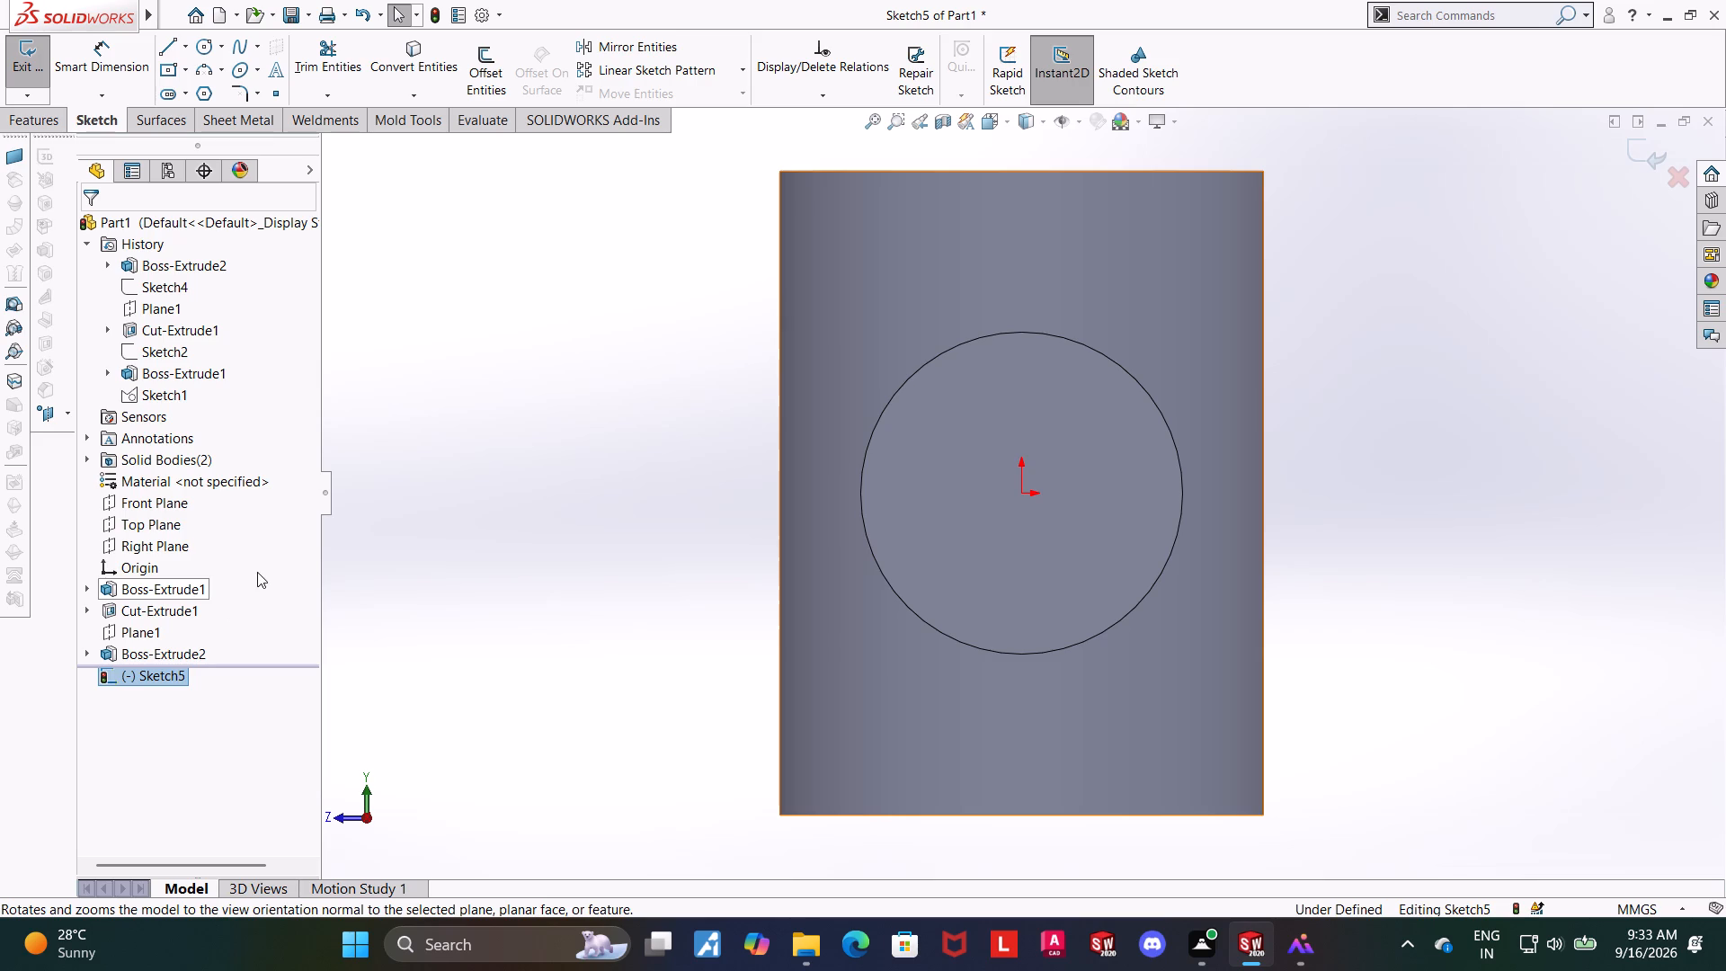
pyautogui.click(206, 38)
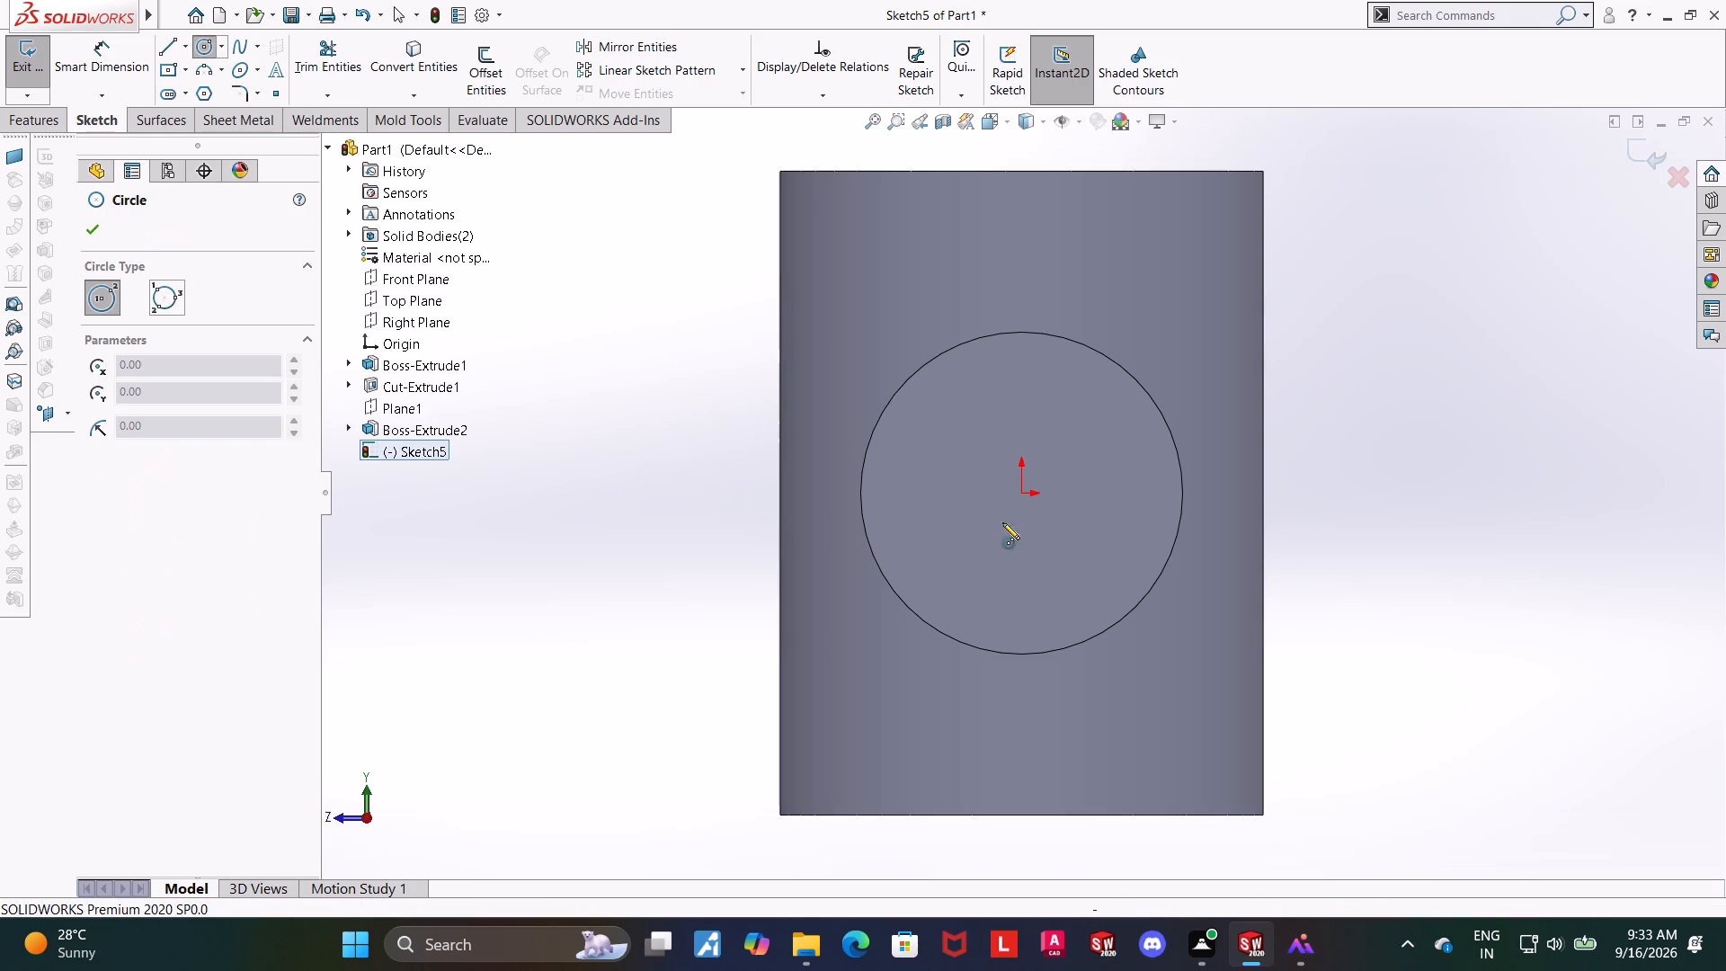
pyautogui.click(1018, 490)
pyautogui.click(1097, 434)
pyautogui.press('Escape')
# Dimension the circle on the boss's end face to a diameter of 8 mm.
pyautogui.click(132, 50)
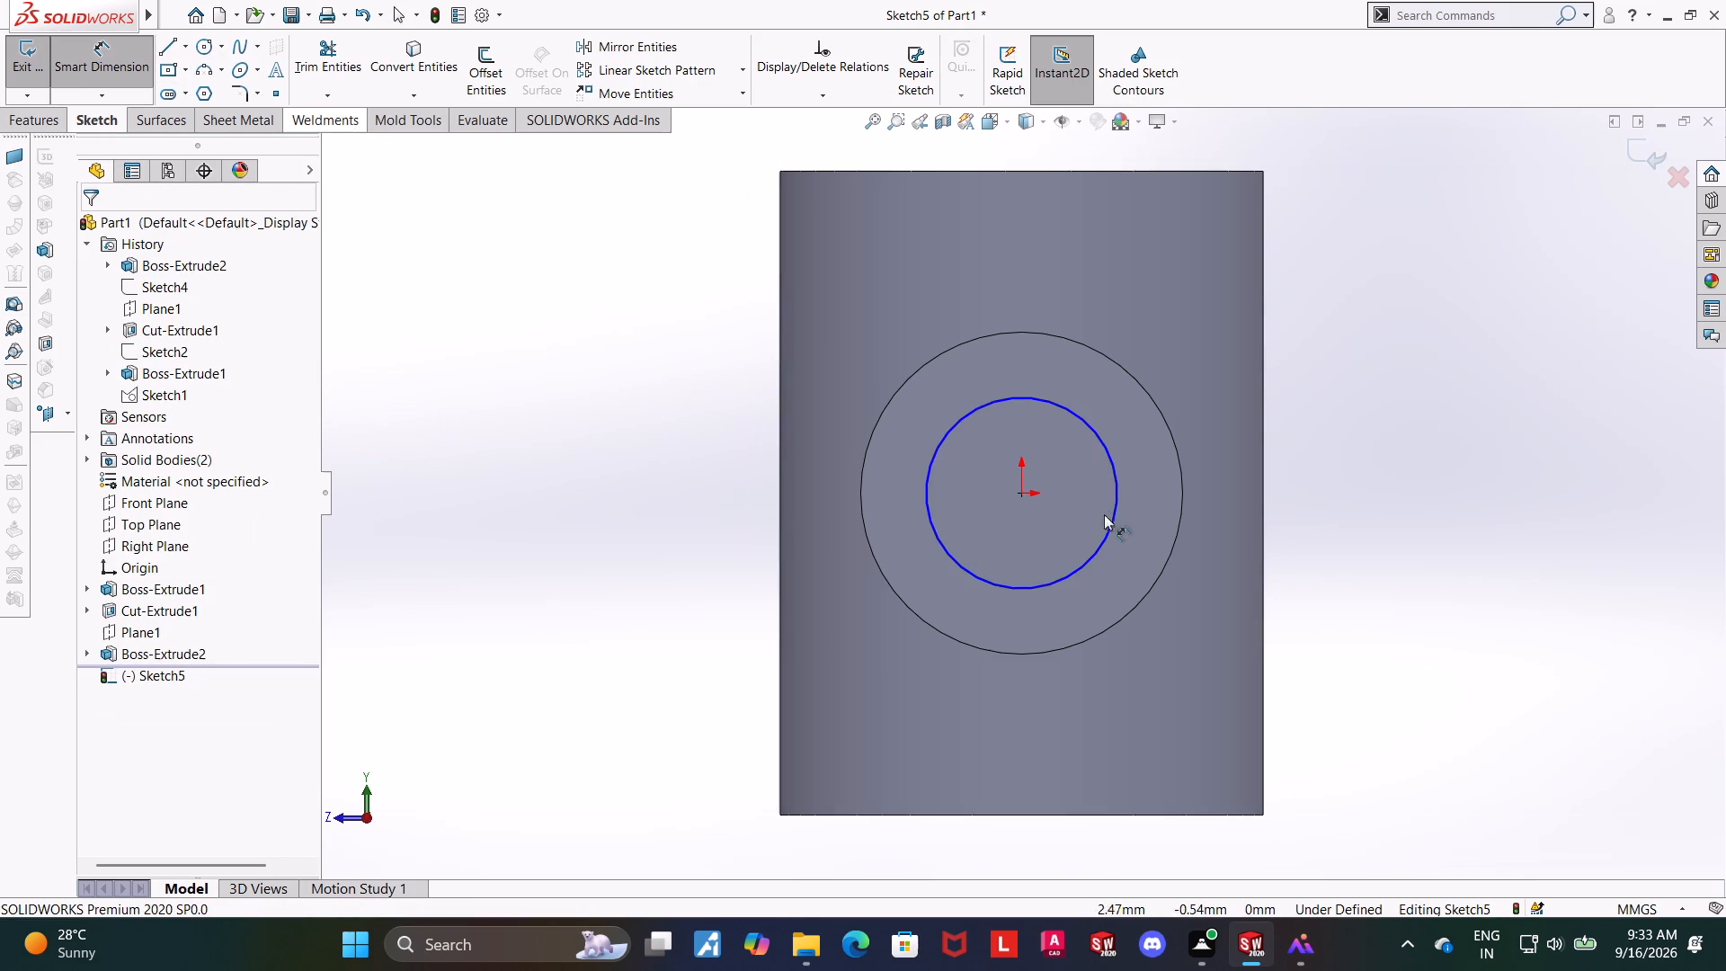
pyautogui.click(1099, 438)
pyautogui.click(1120, 412)
pyautogui.press('8')
pyautogui.press('Return')
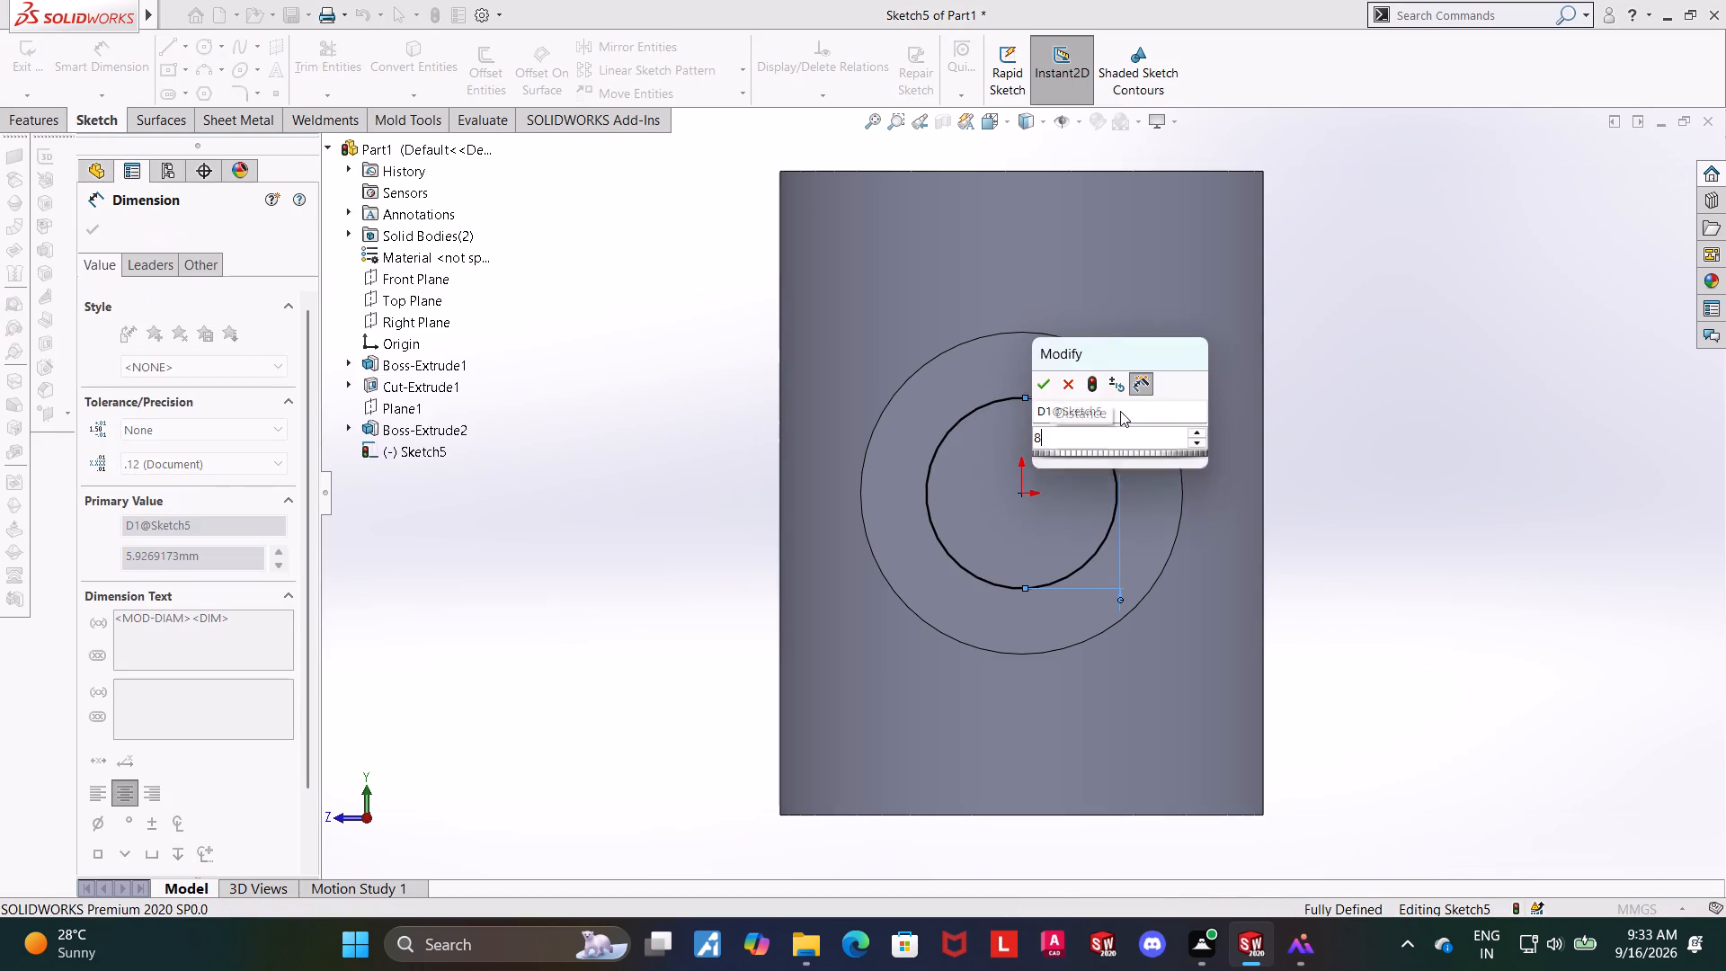
pyautogui.press('Escape')
# Draw a larger concentric circle with a radius of about 8.4 mm around the 8 mm circle.
pyautogui.click(215, 47)
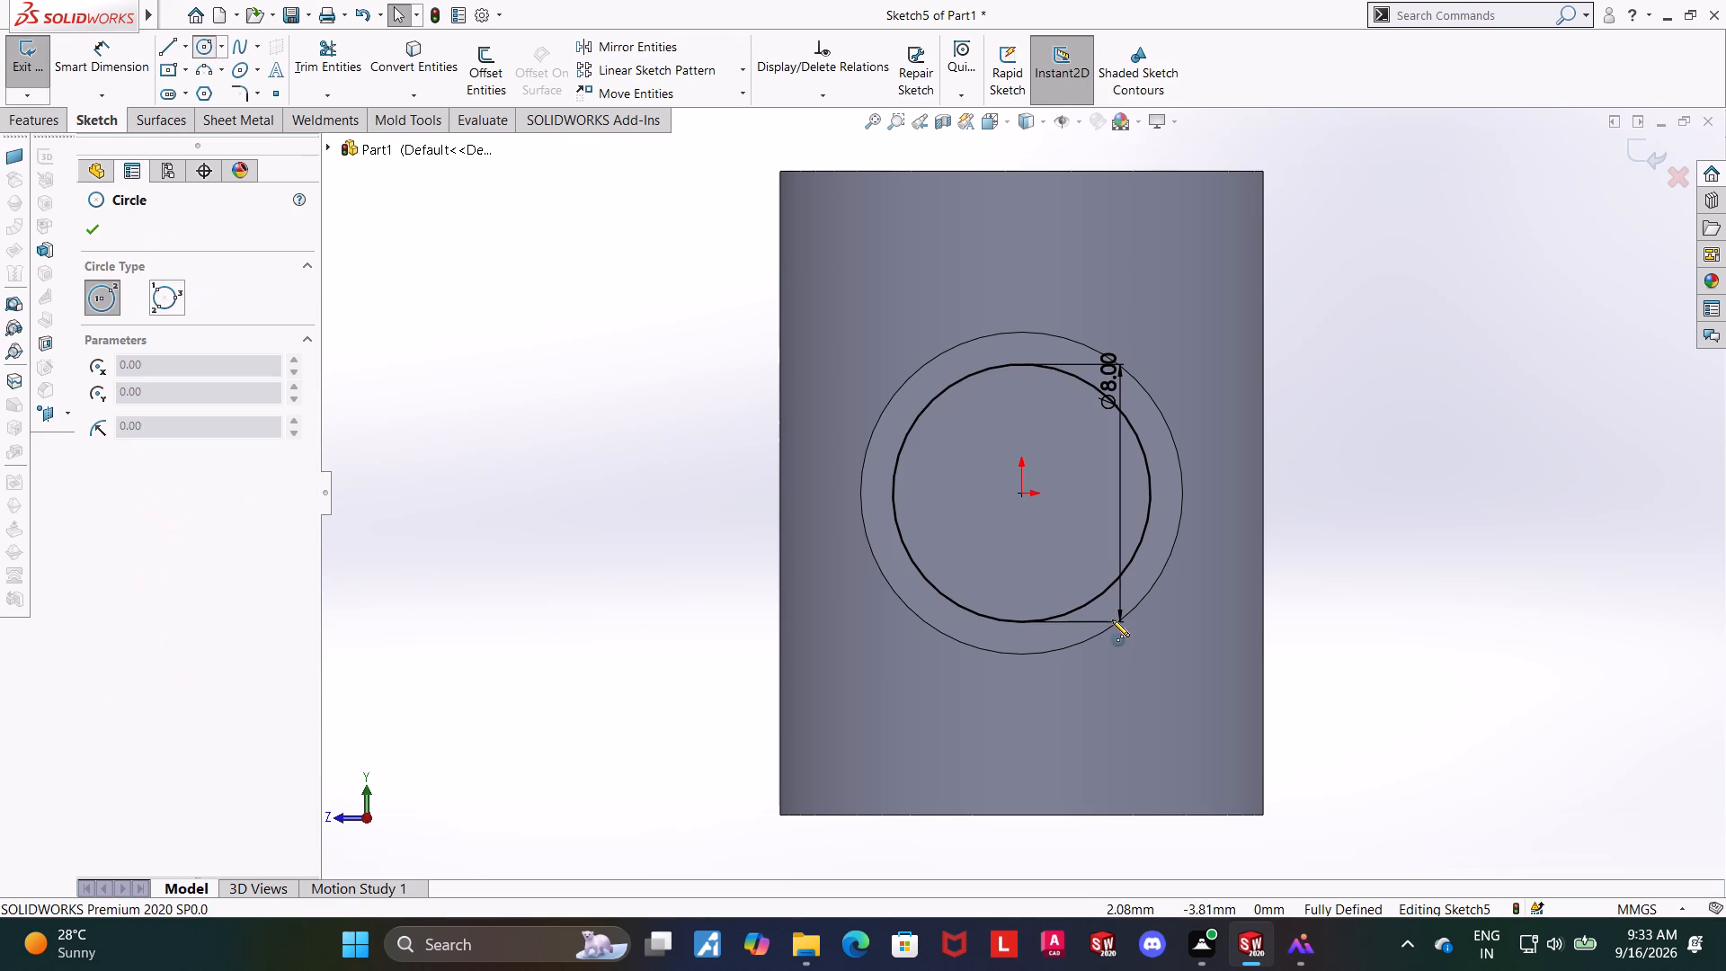
pyautogui.click(1020, 493)
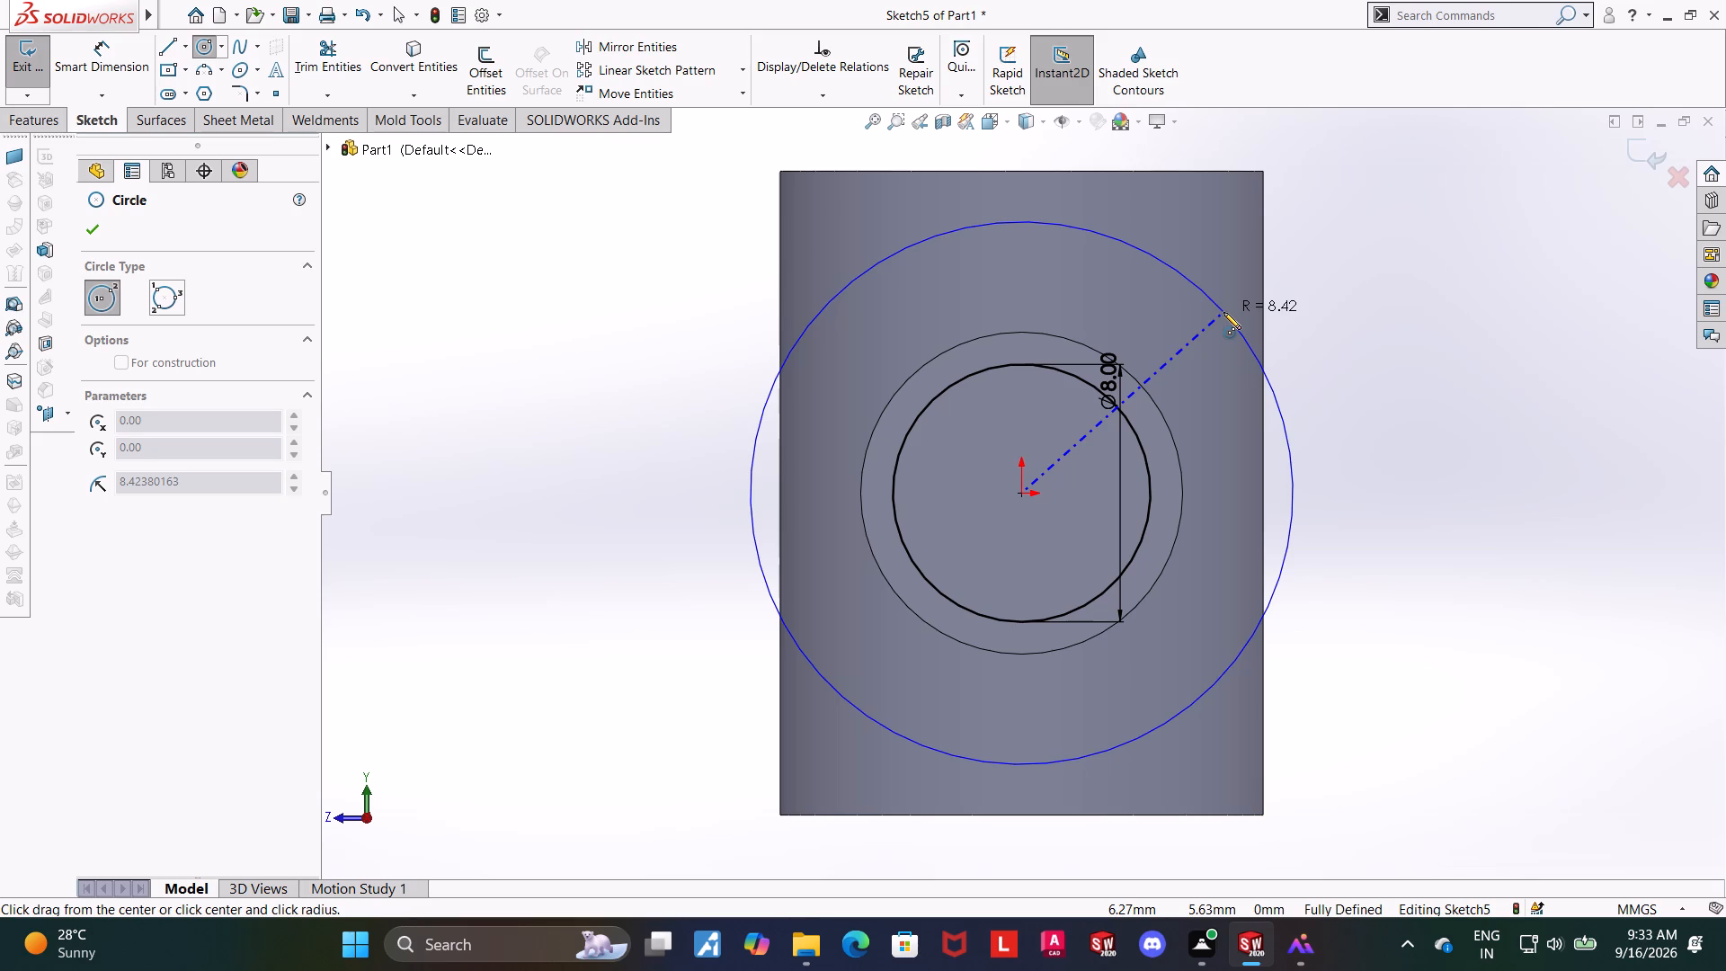
pyautogui.click(1223, 312)
pyautogui.press('Escape')
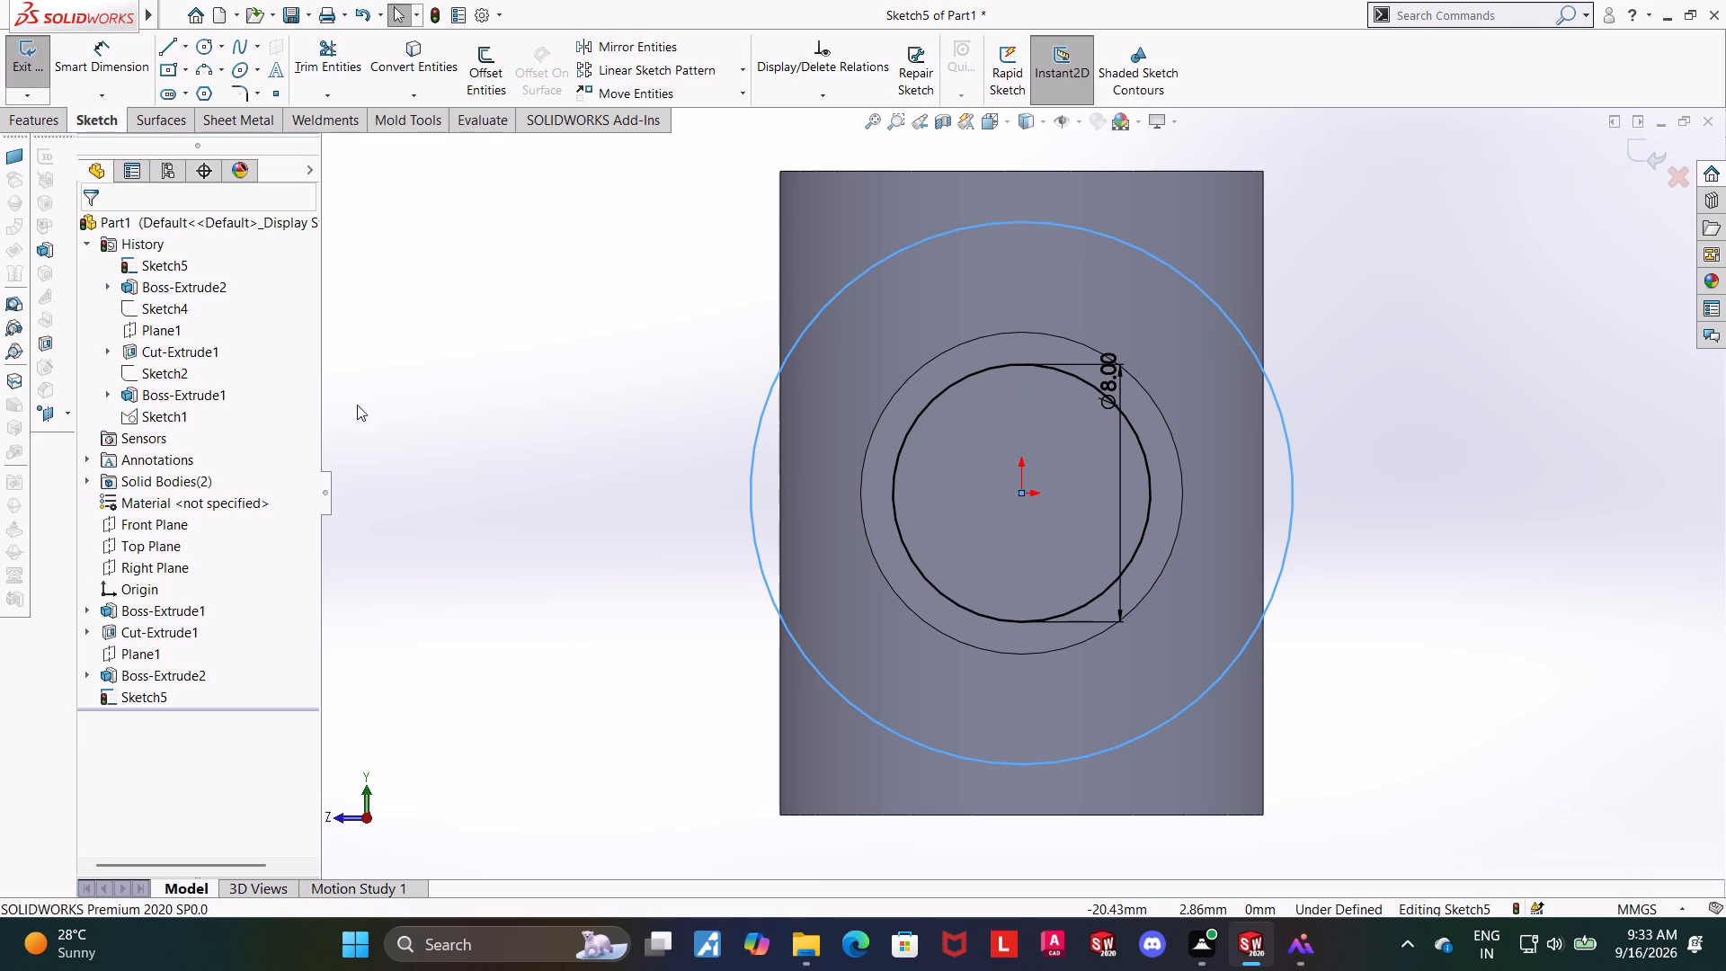
# Check the main cylinder's profile sketch against the concentric circles, and exit the end-face sketch.
pyautogui.click(94, 610)
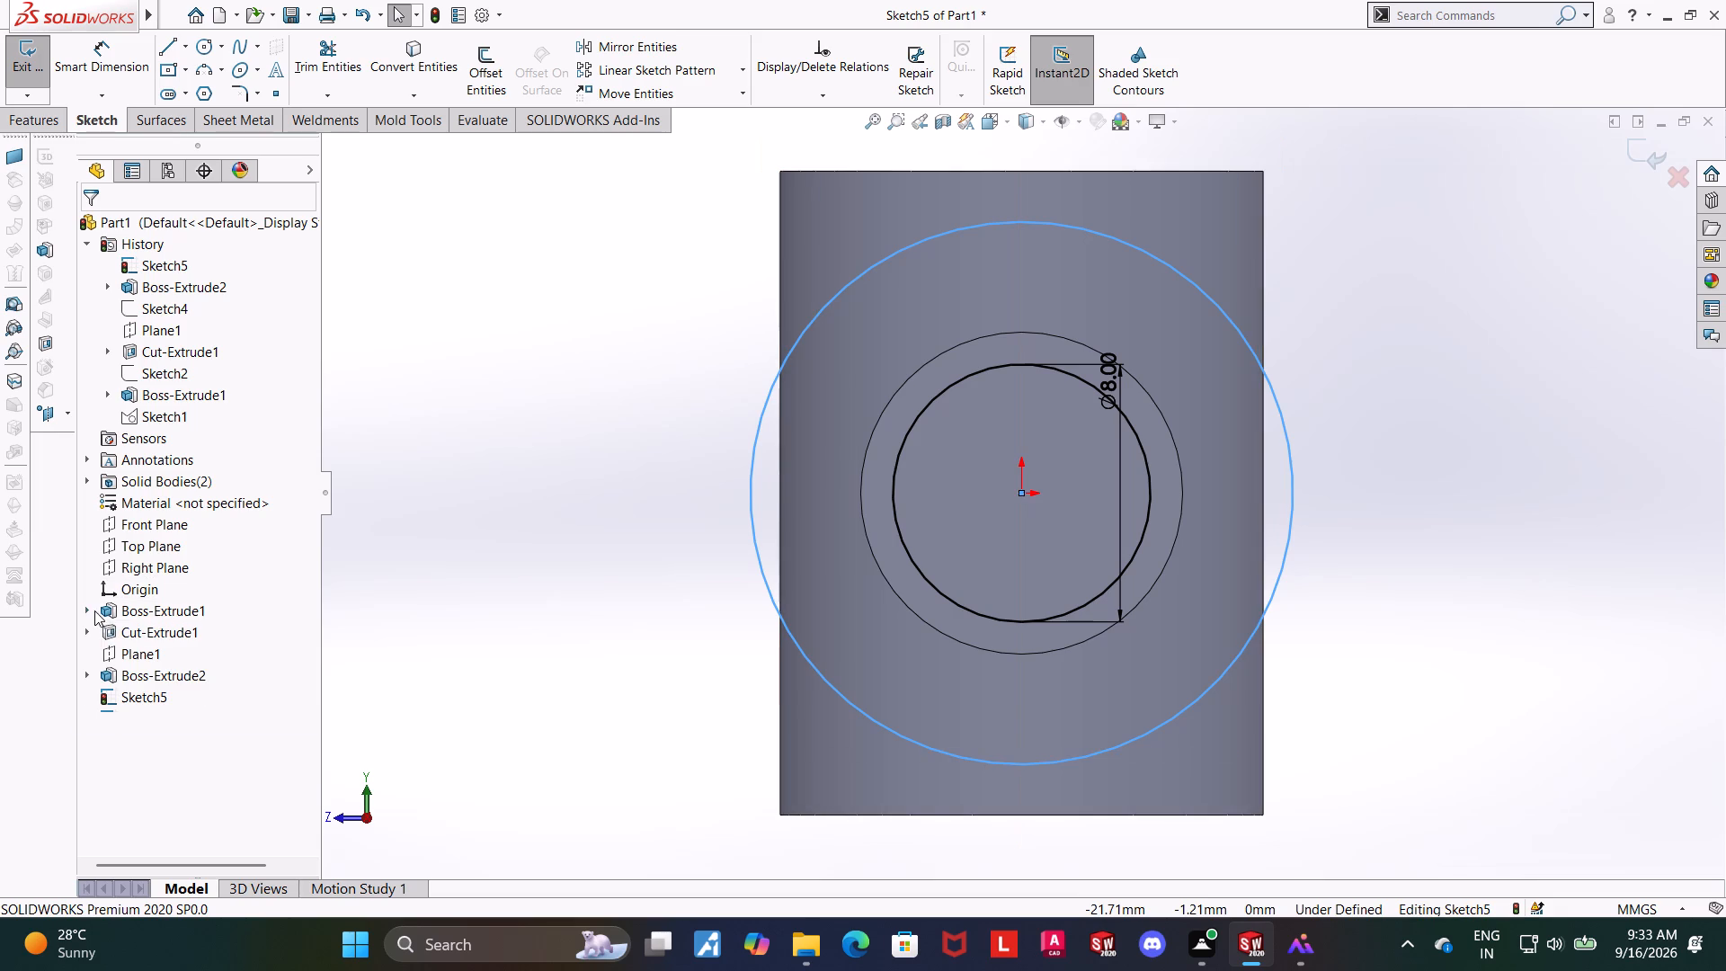
pyautogui.click(145, 631)
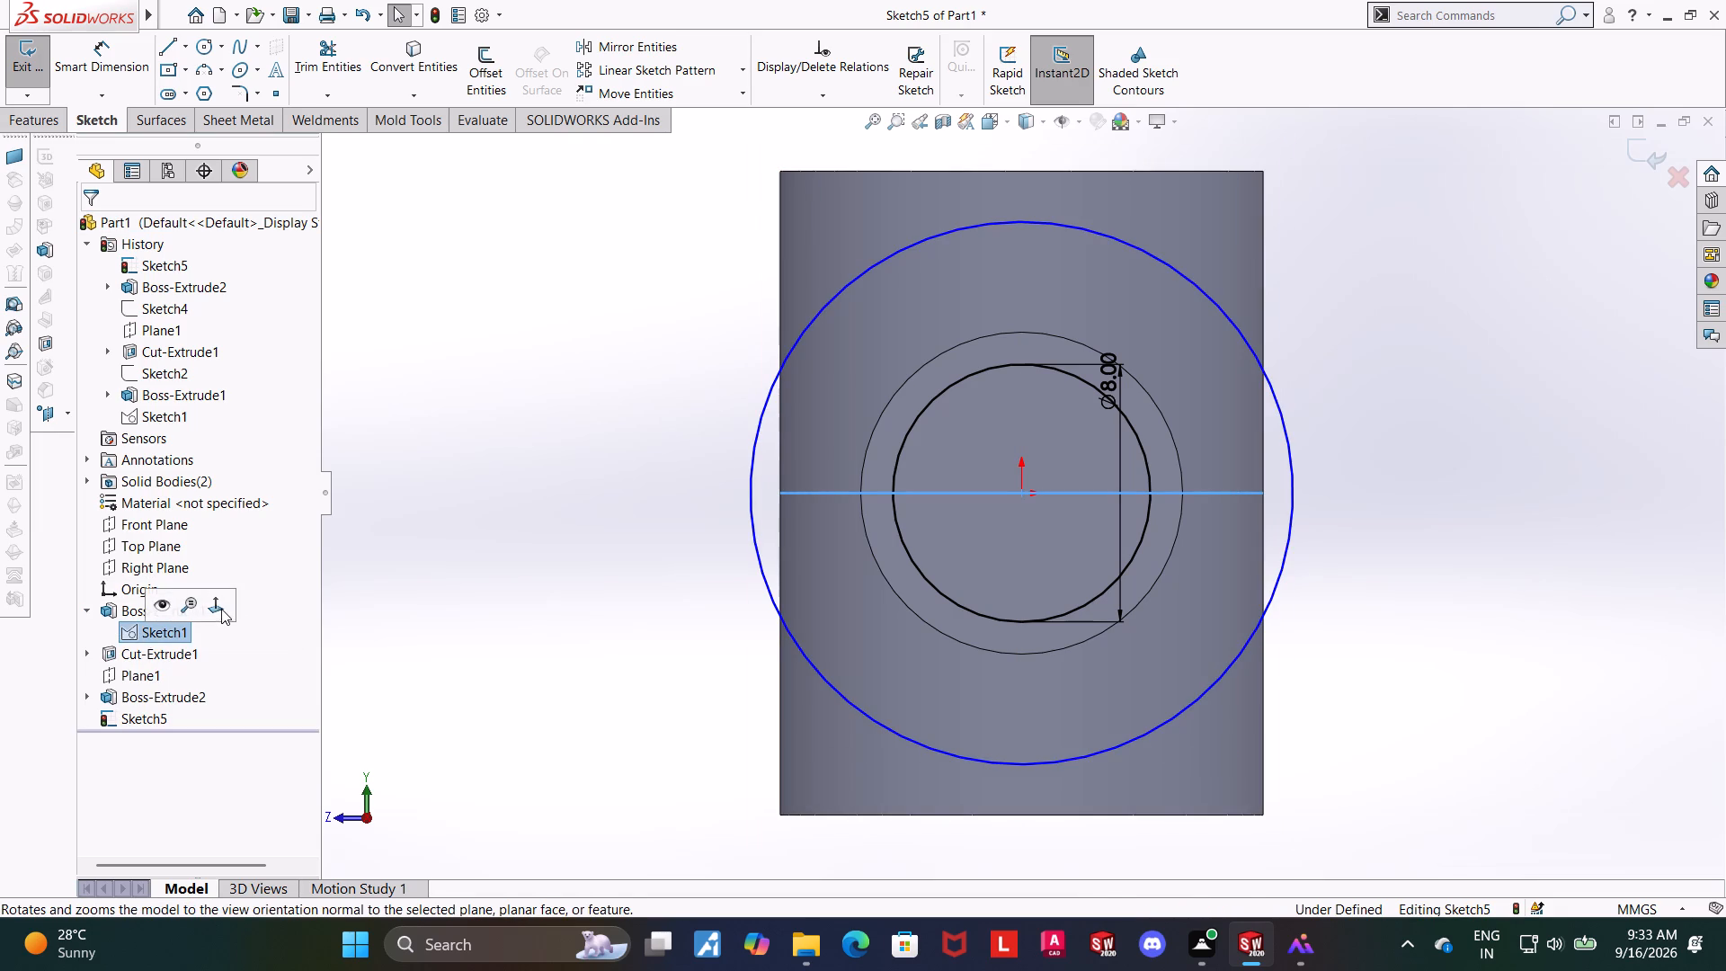
pyautogui.click(460, 628)
pyautogui.click(1609, 419)
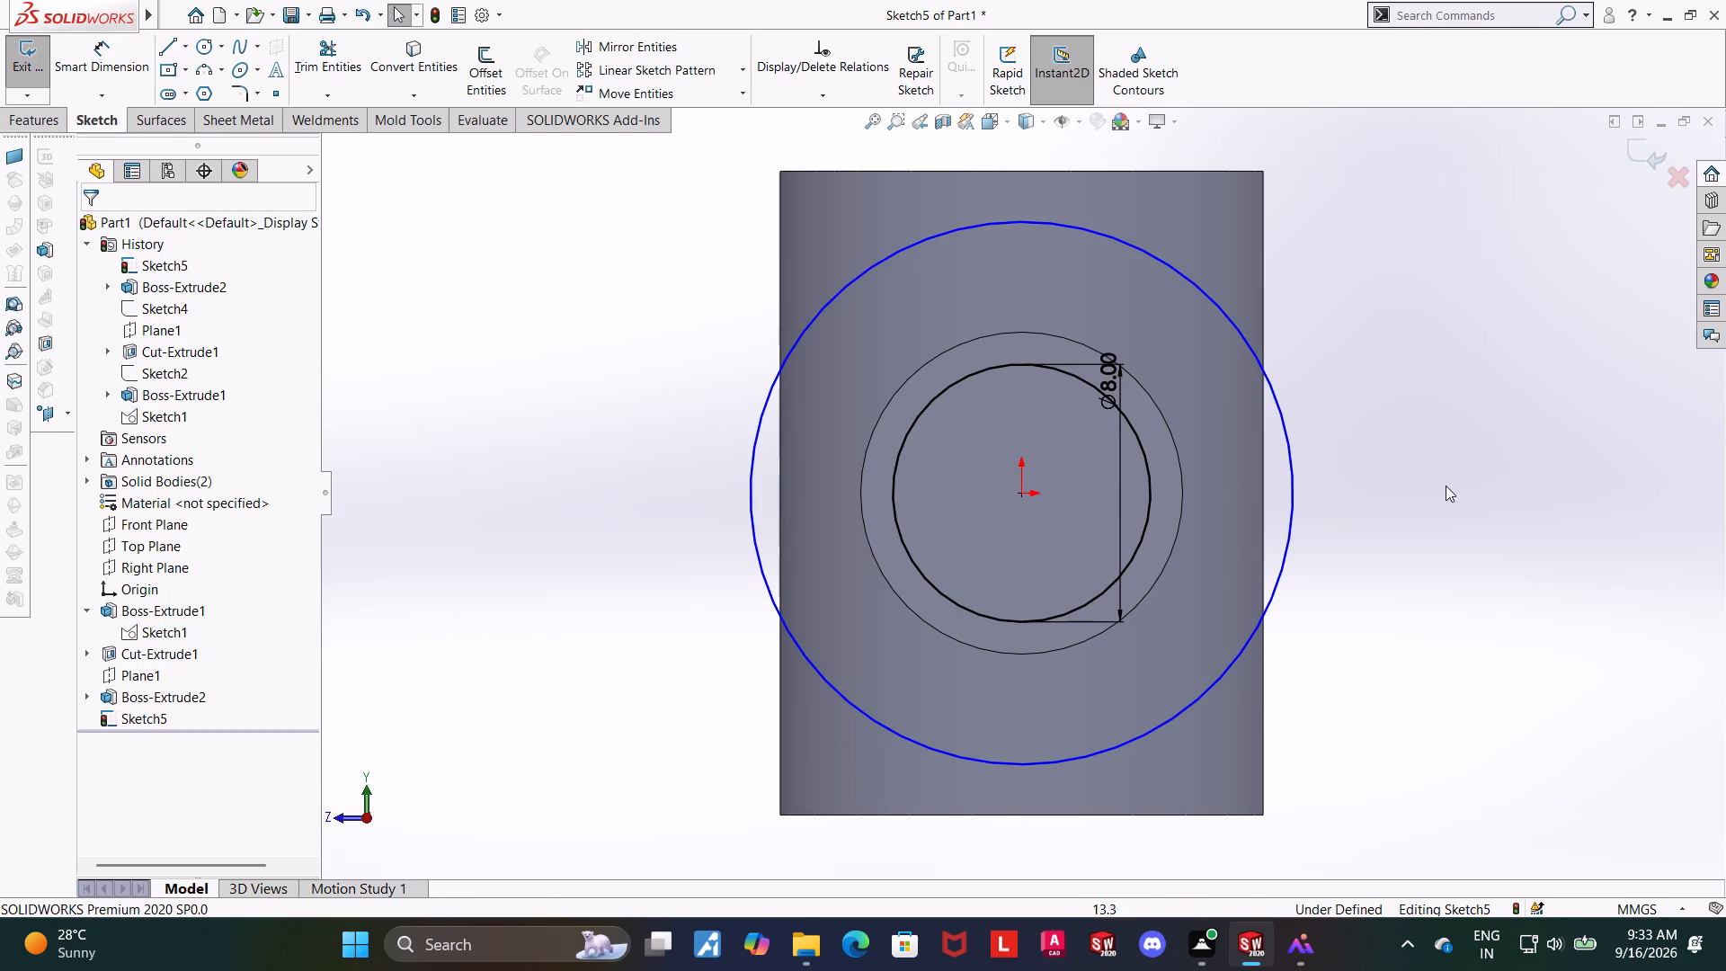
pyautogui.moveTo(1426, 485); pyautogui.dragTo(1452, 488, button='middle')
pyautogui.scroll(2, 1449, 489)
pyautogui.click(1642, 159)
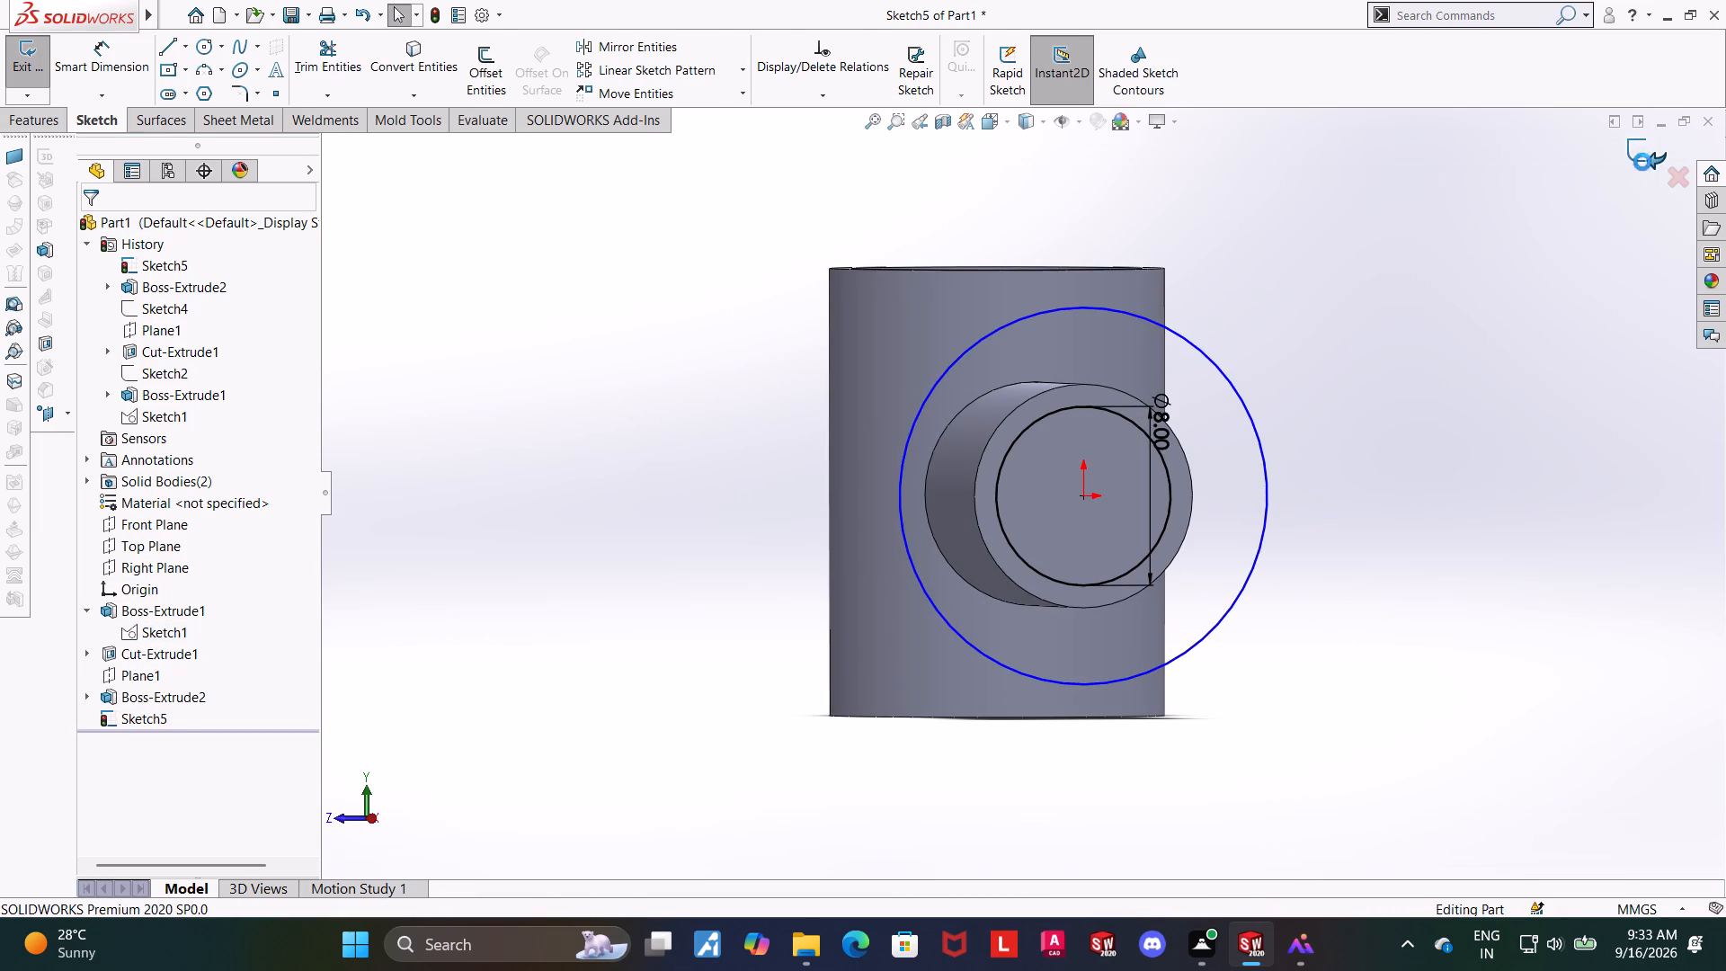
pyautogui.moveTo(1405, 495); pyautogui.dragTo(1429, 494, button='middle')
pyautogui.click(1435, 512)
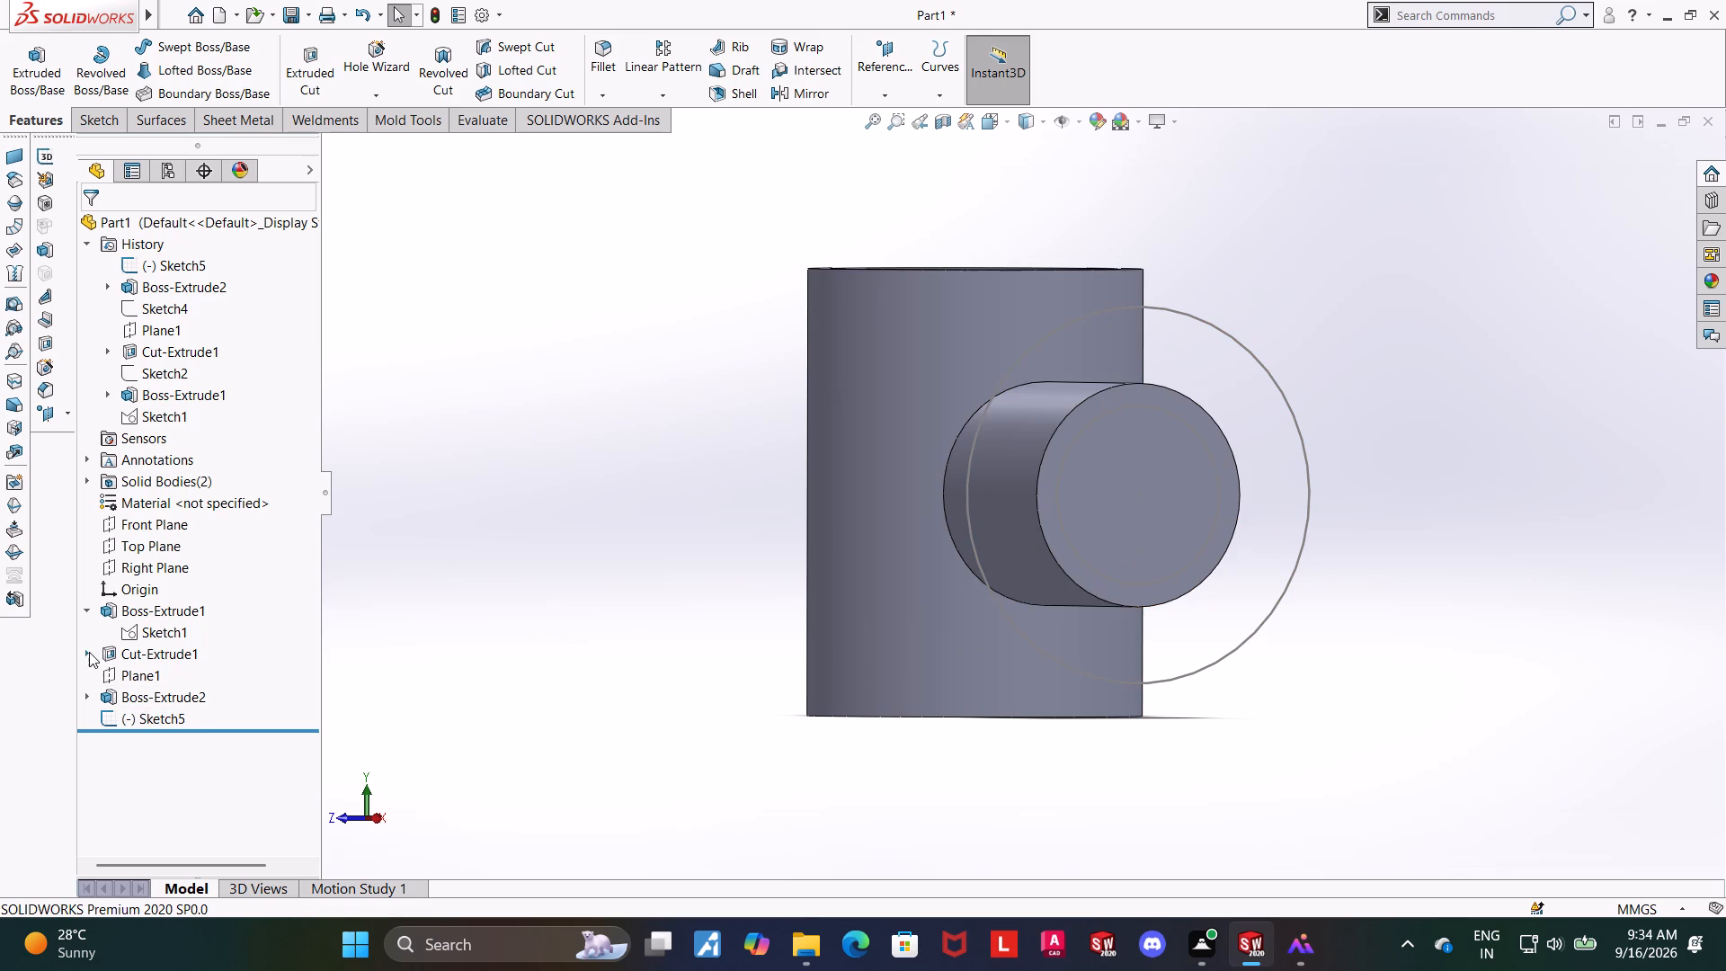
# Change the main cylinder's mid-plane extrusion depth to 22 mm.
pyautogui.moveTo(504, 605); pyautogui.dragTo(530, 664, button='middle')
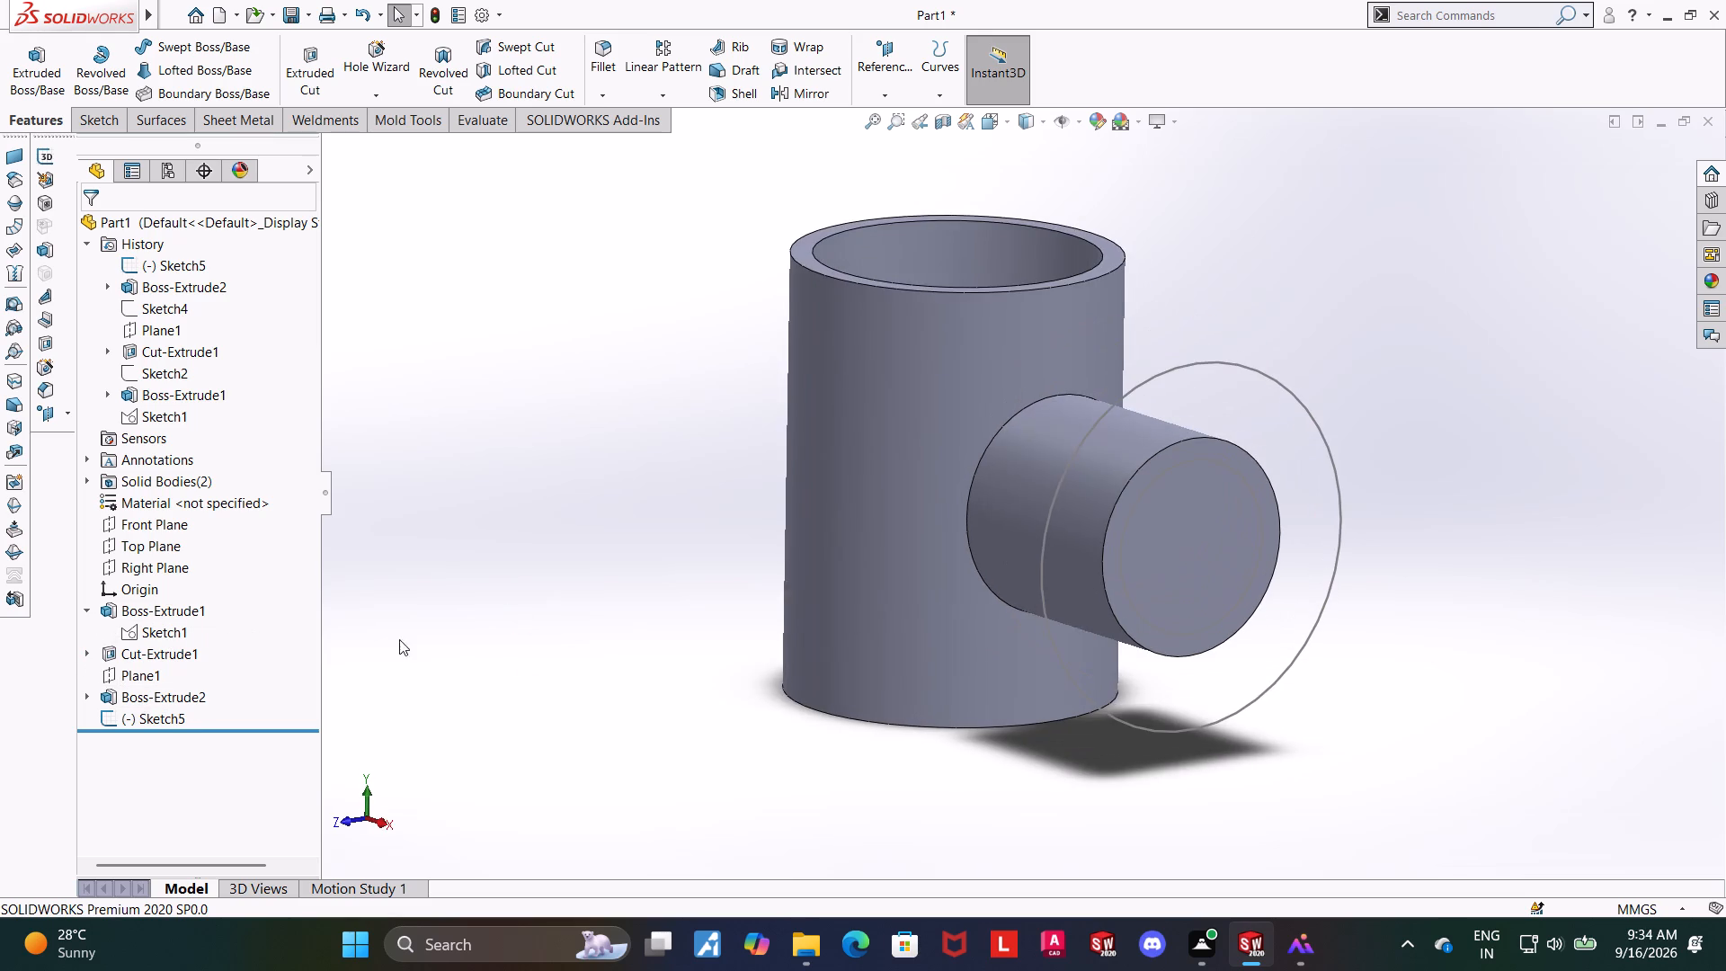
pyautogui.click(153, 632)
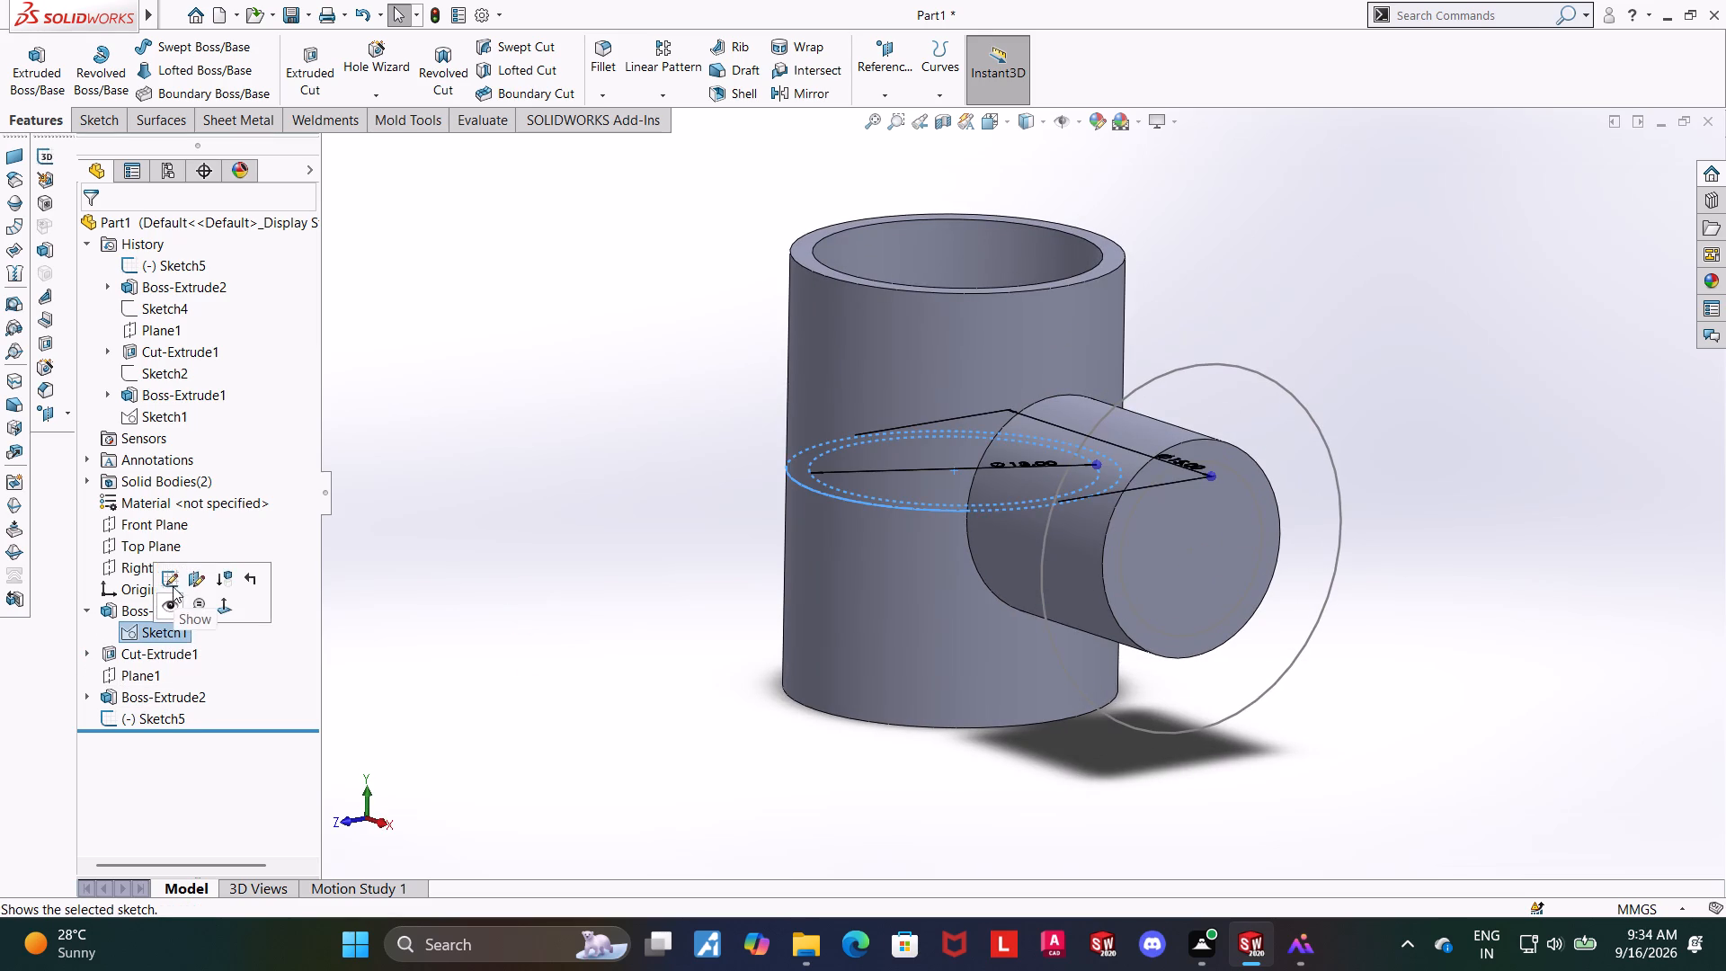
pyautogui.click(111, 608)
pyautogui.click(138, 556)
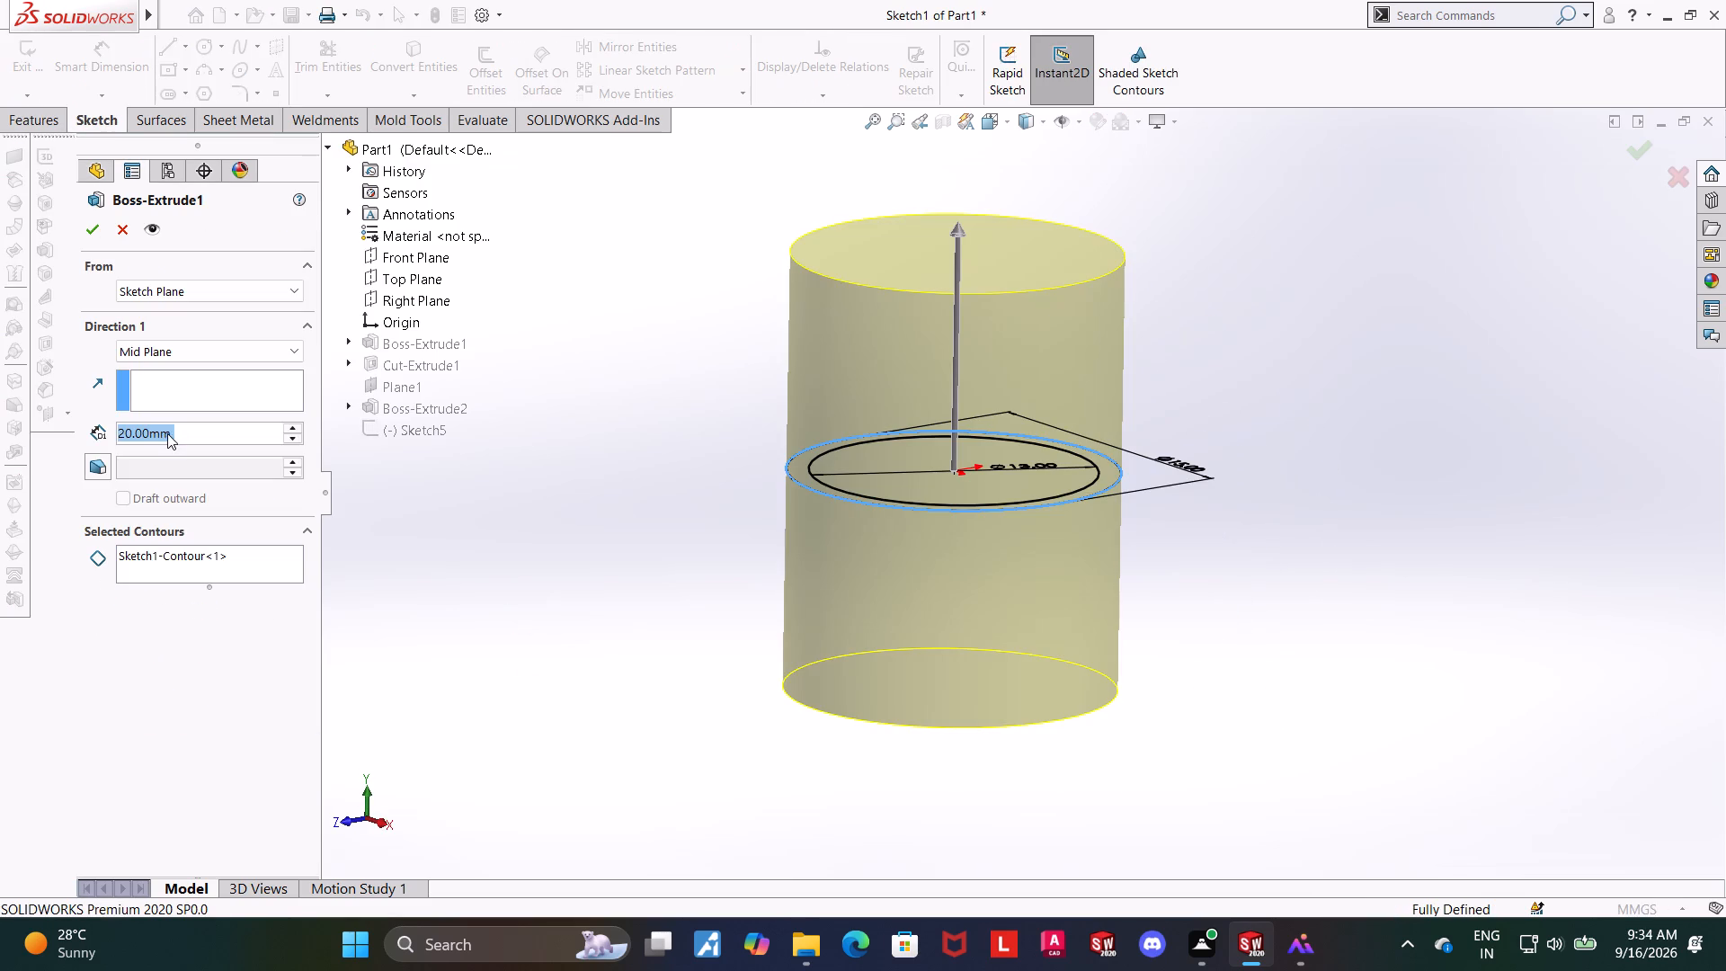
pyautogui.write('22')
pyautogui.press('Return')
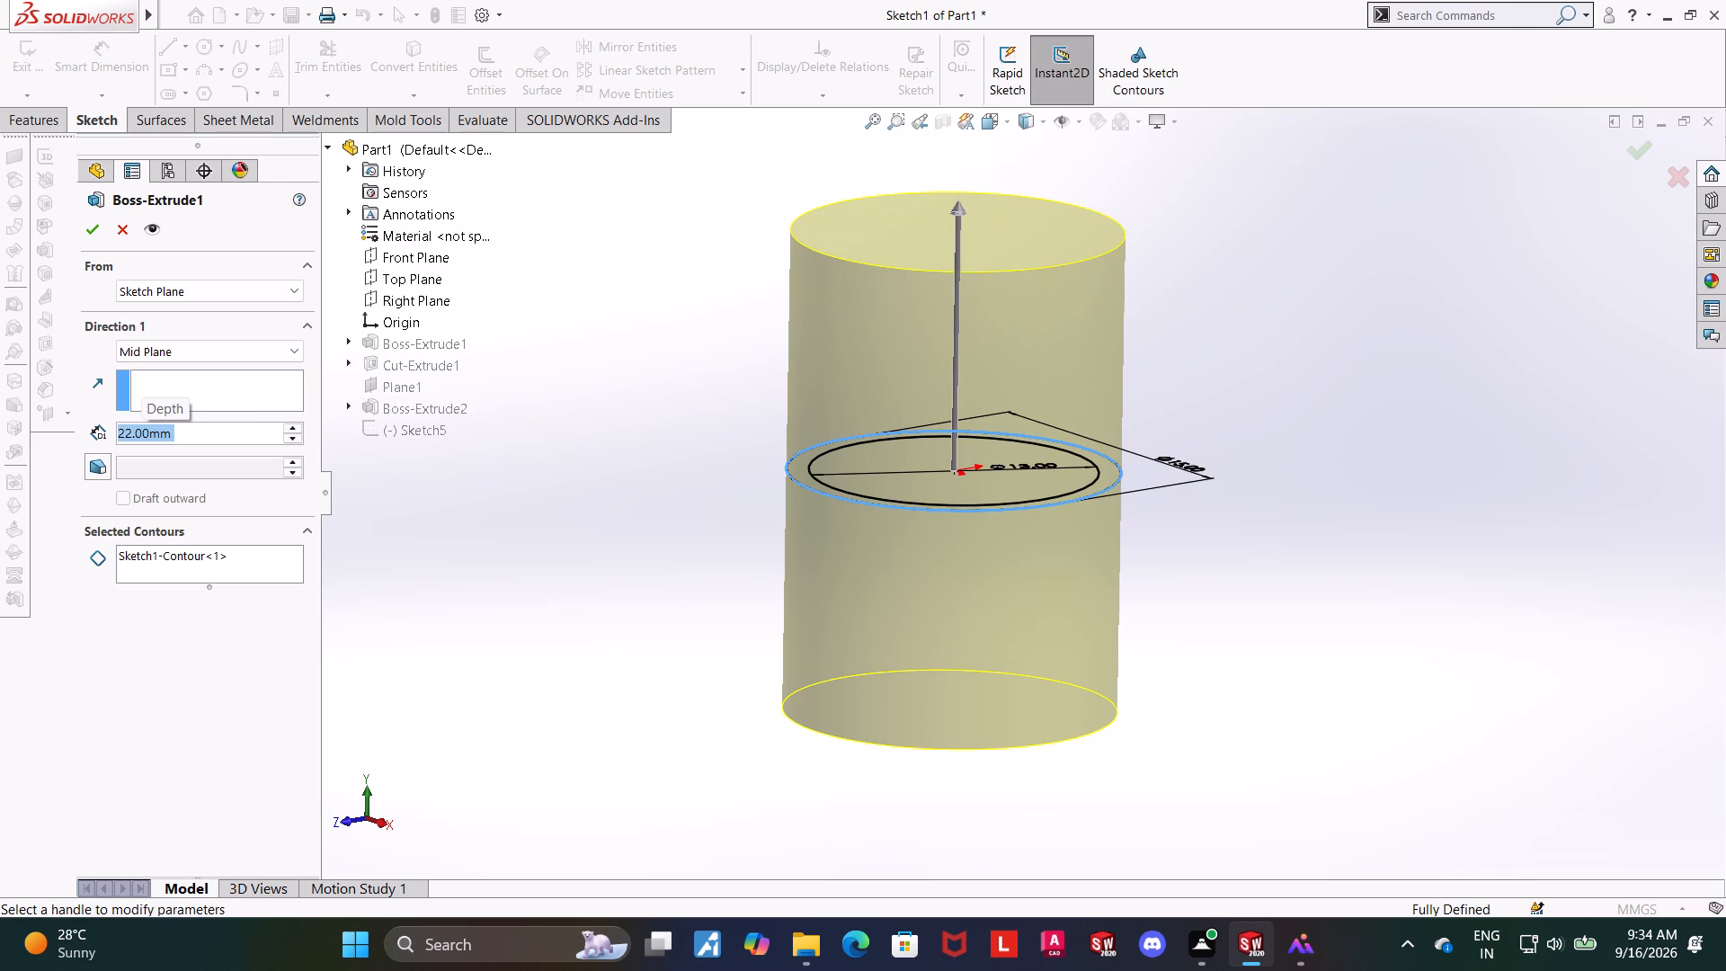
pyautogui.click(87, 225)
pyautogui.click(606, 467)
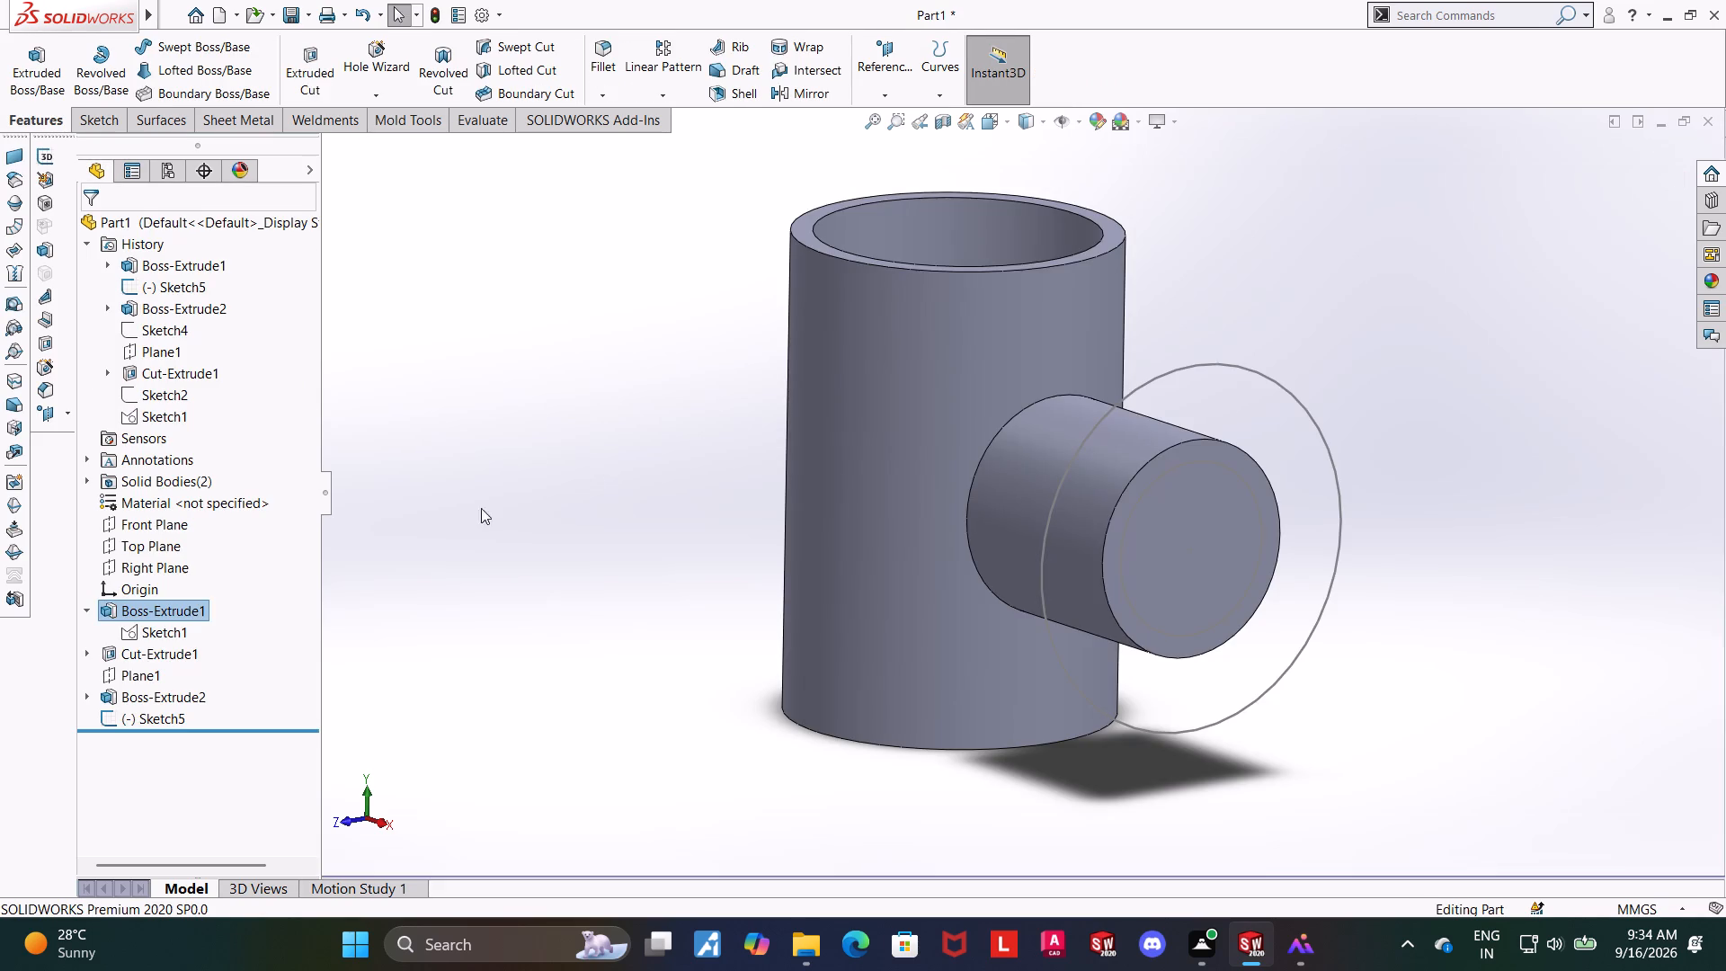
# Set the depth of the main cylinder's blind bore cut to 20 mm.
pyautogui.click(138, 654)
pyautogui.click(150, 601)
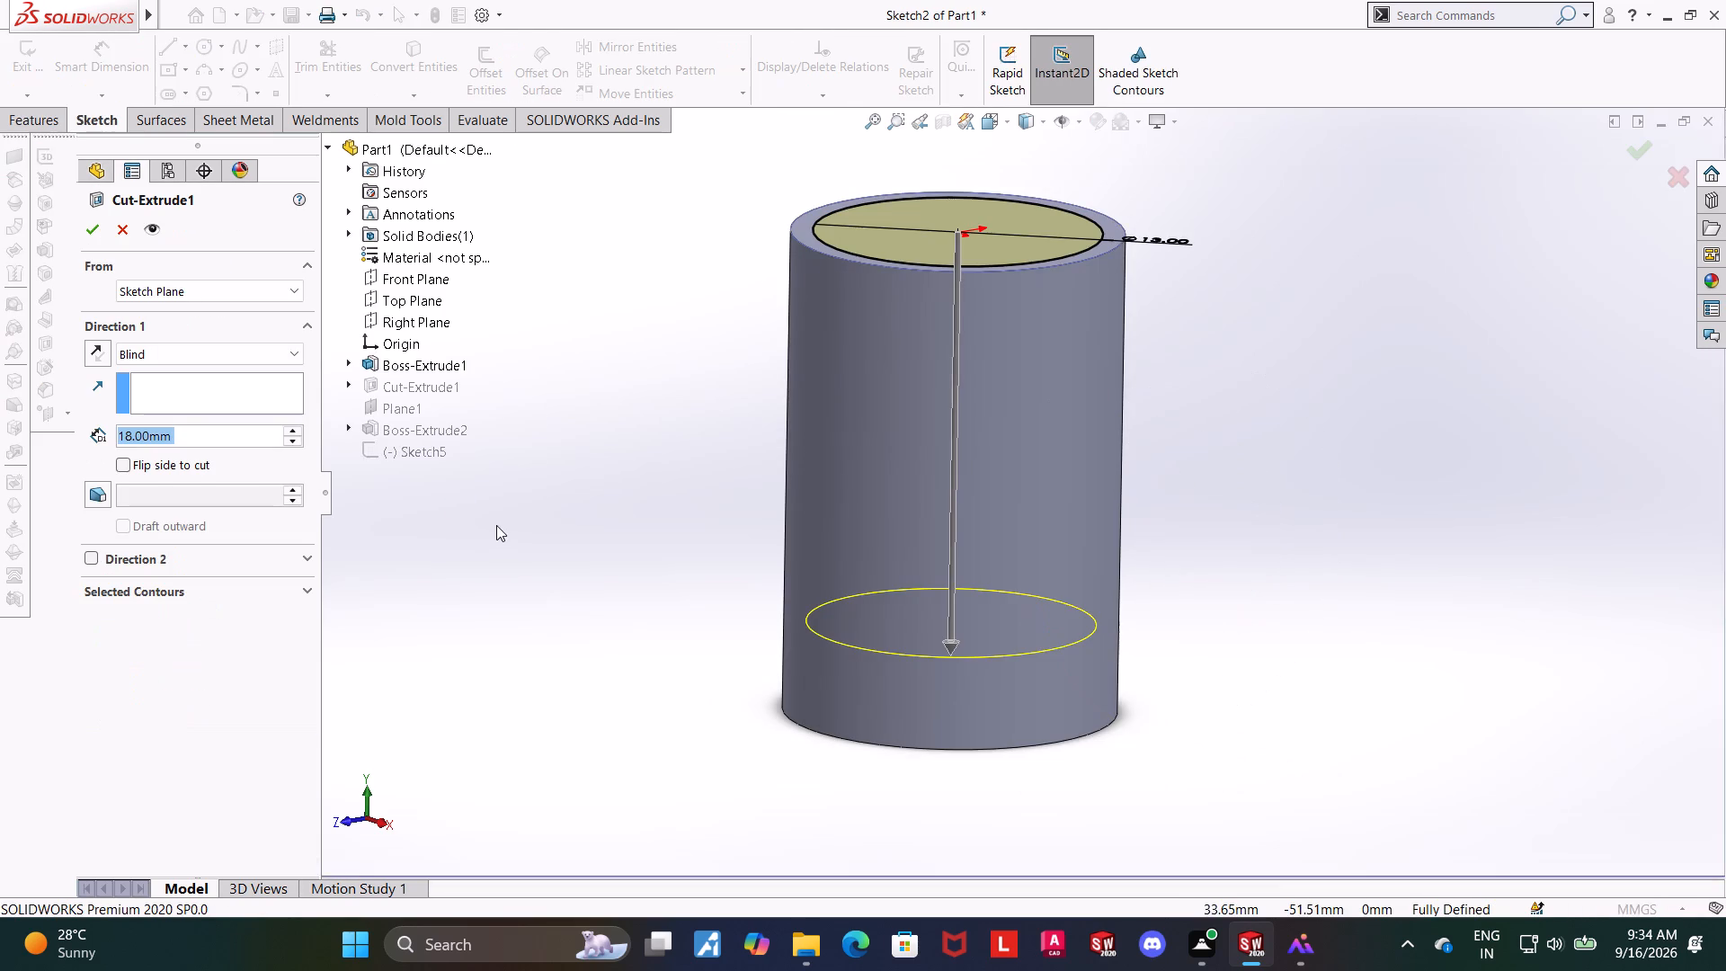
pyautogui.write('20')
pyautogui.press('Return')
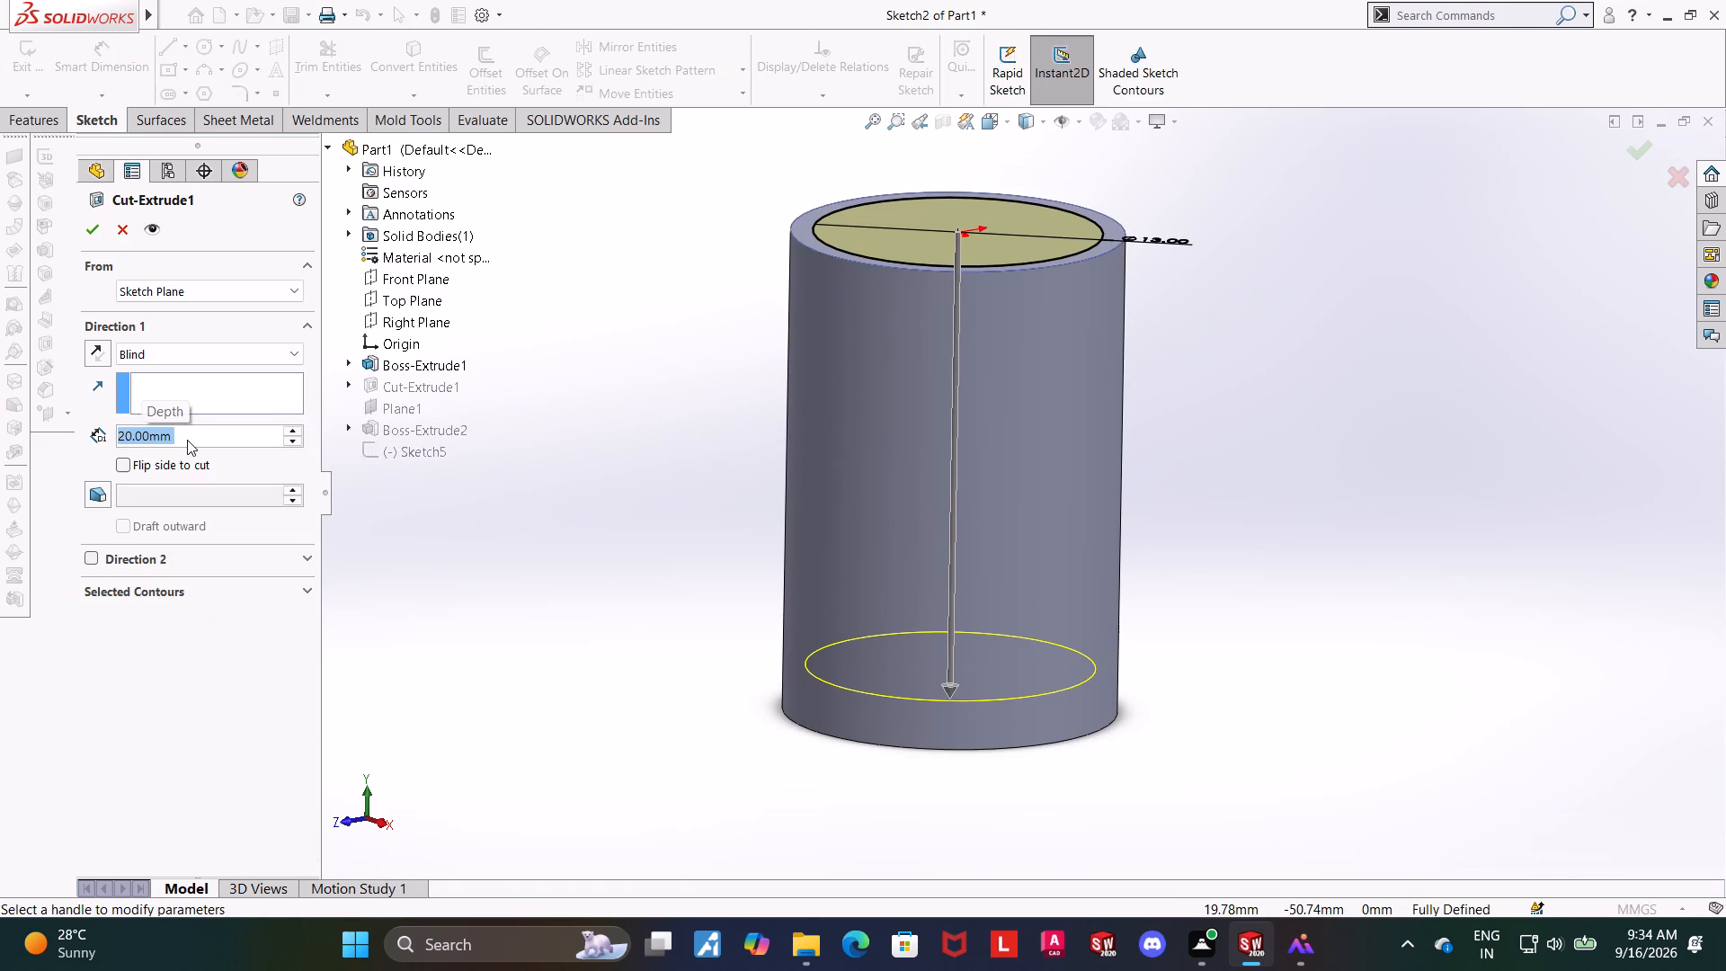
pyautogui.click(85, 227)
pyautogui.click(610, 579)
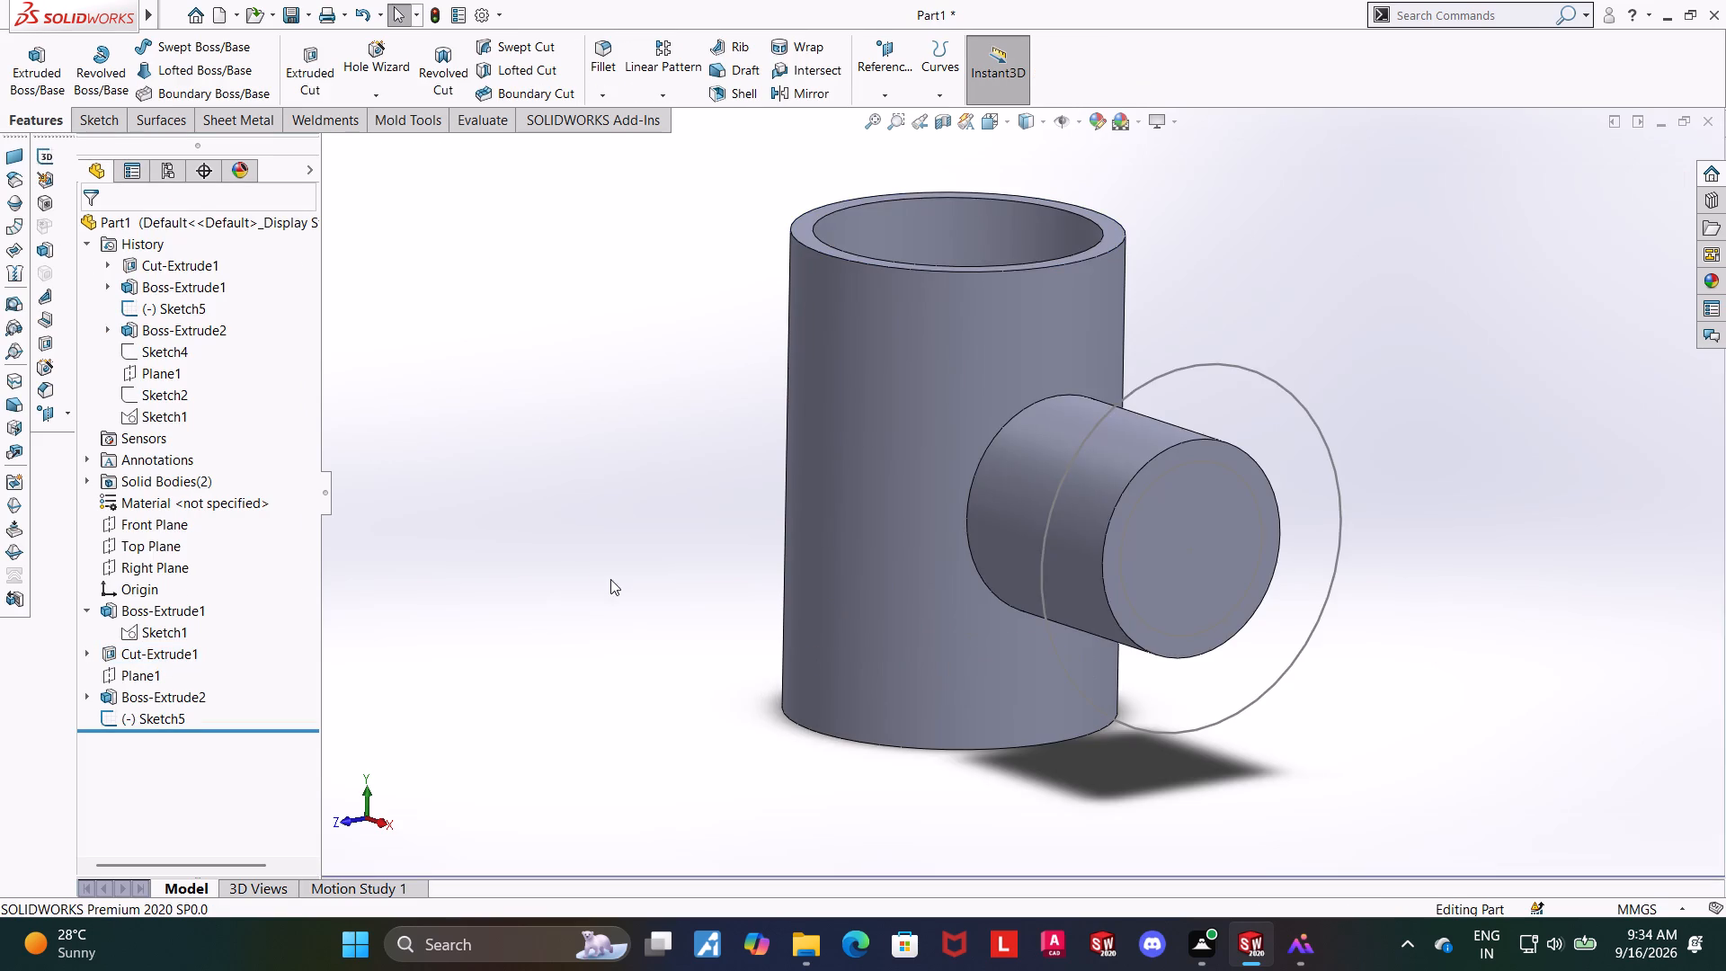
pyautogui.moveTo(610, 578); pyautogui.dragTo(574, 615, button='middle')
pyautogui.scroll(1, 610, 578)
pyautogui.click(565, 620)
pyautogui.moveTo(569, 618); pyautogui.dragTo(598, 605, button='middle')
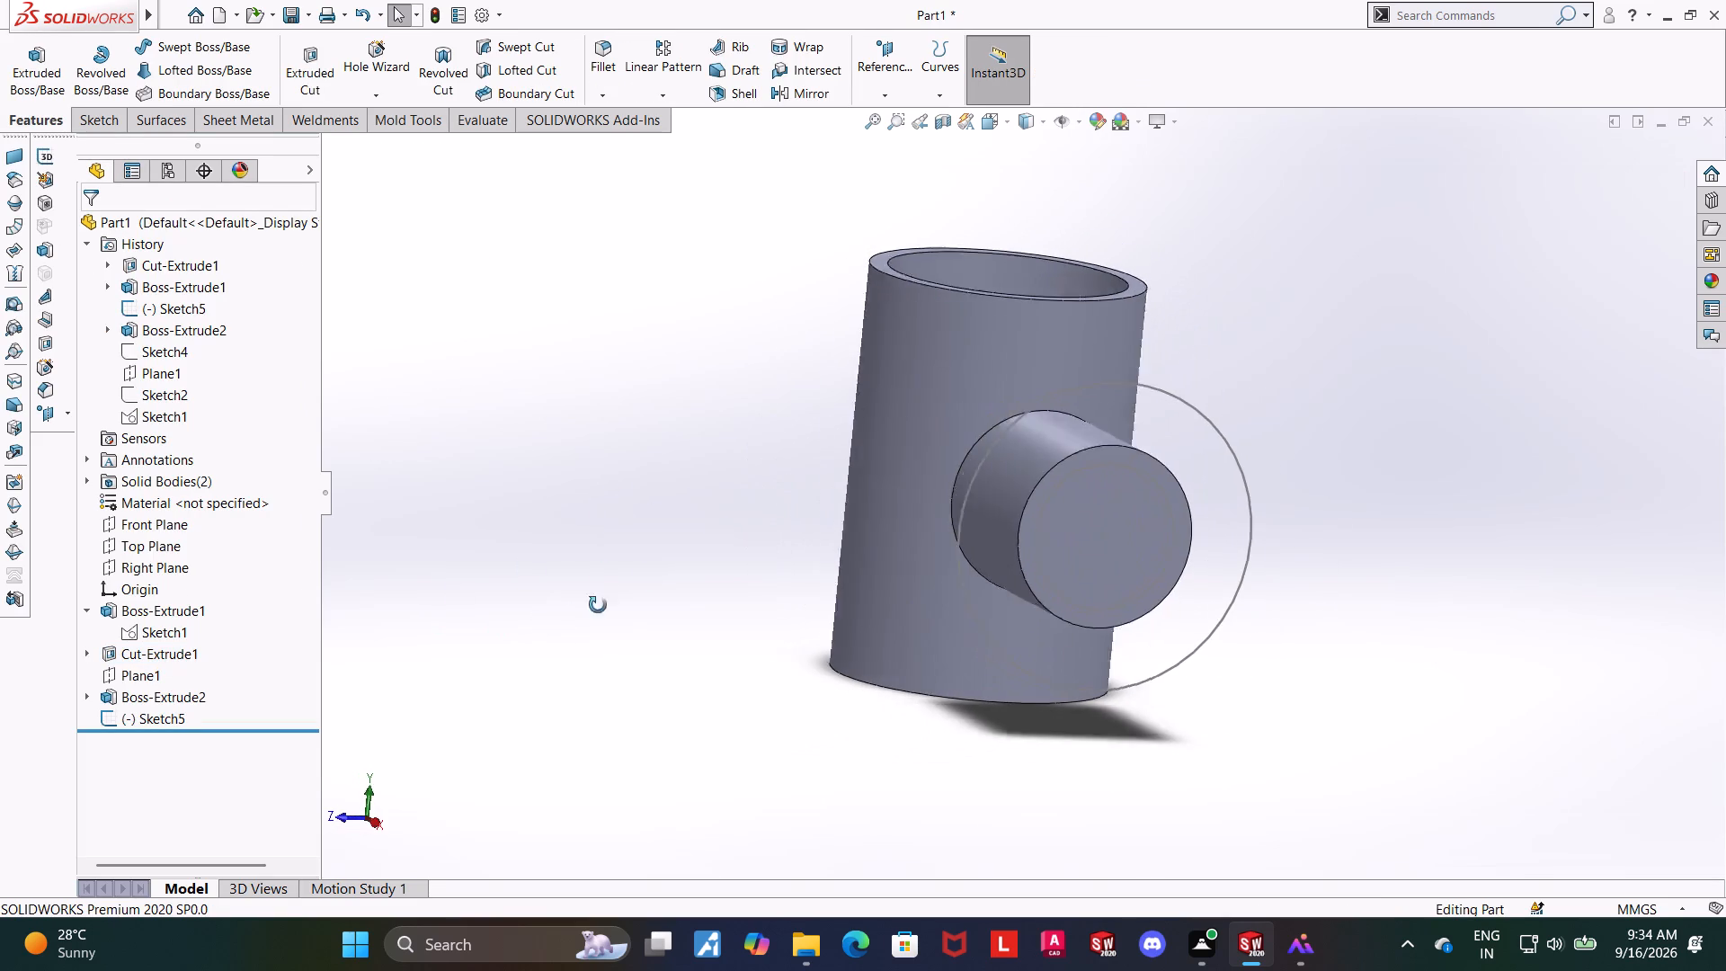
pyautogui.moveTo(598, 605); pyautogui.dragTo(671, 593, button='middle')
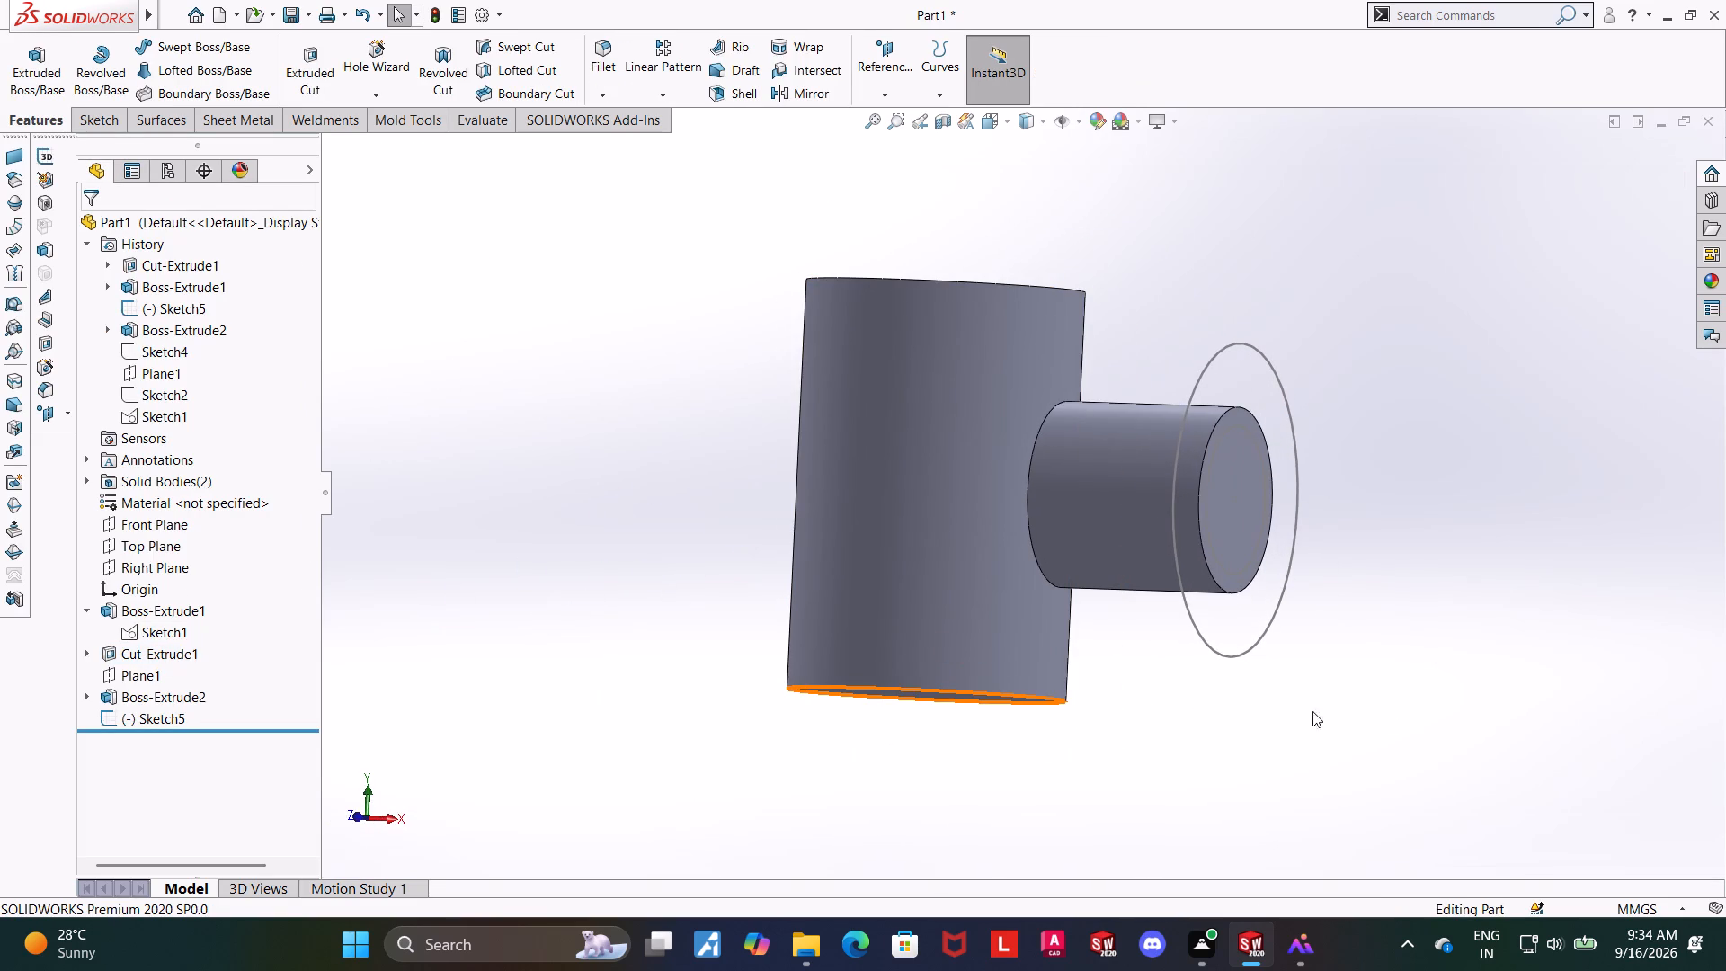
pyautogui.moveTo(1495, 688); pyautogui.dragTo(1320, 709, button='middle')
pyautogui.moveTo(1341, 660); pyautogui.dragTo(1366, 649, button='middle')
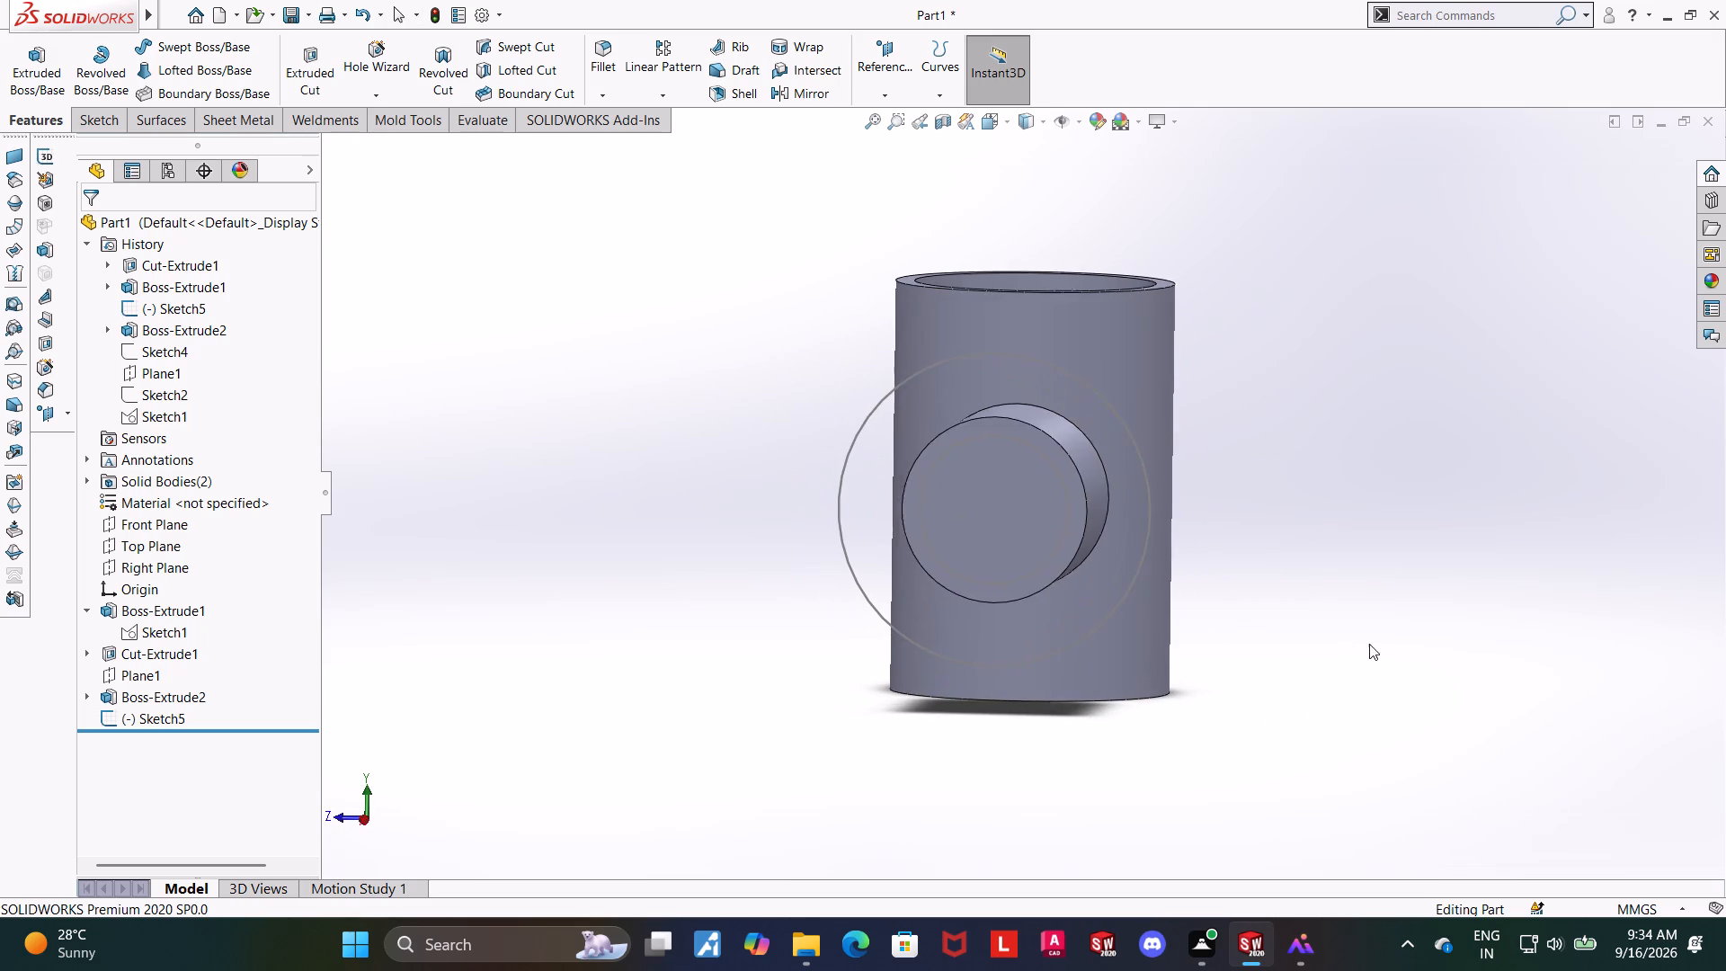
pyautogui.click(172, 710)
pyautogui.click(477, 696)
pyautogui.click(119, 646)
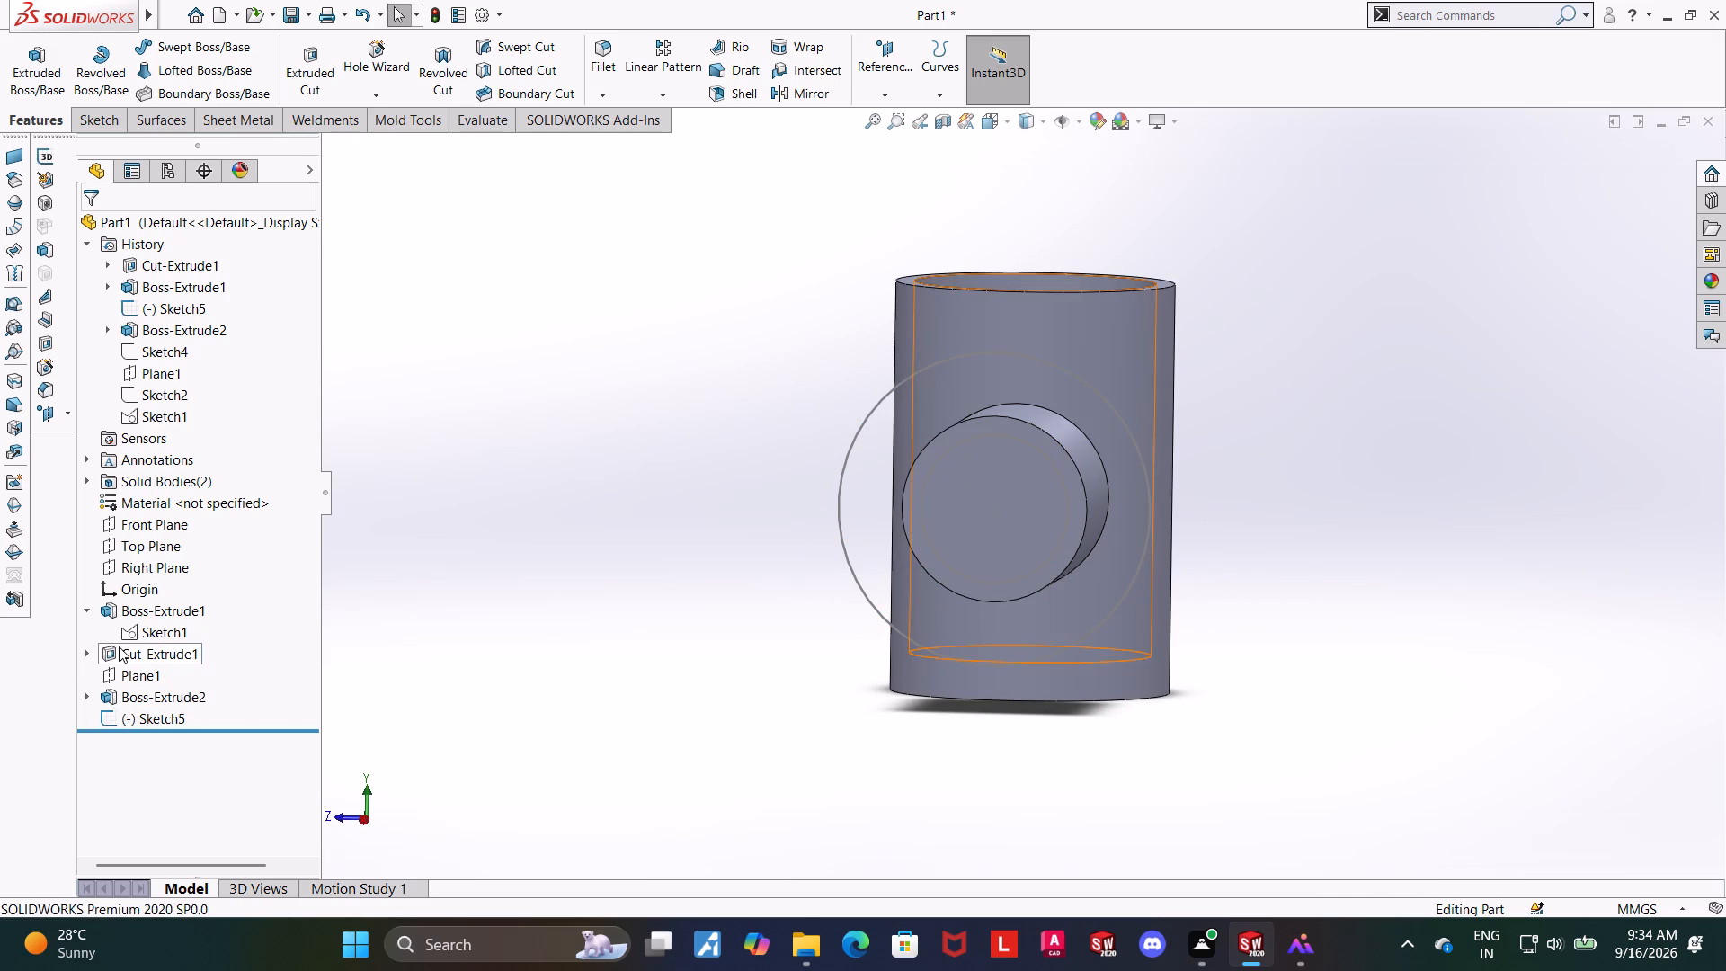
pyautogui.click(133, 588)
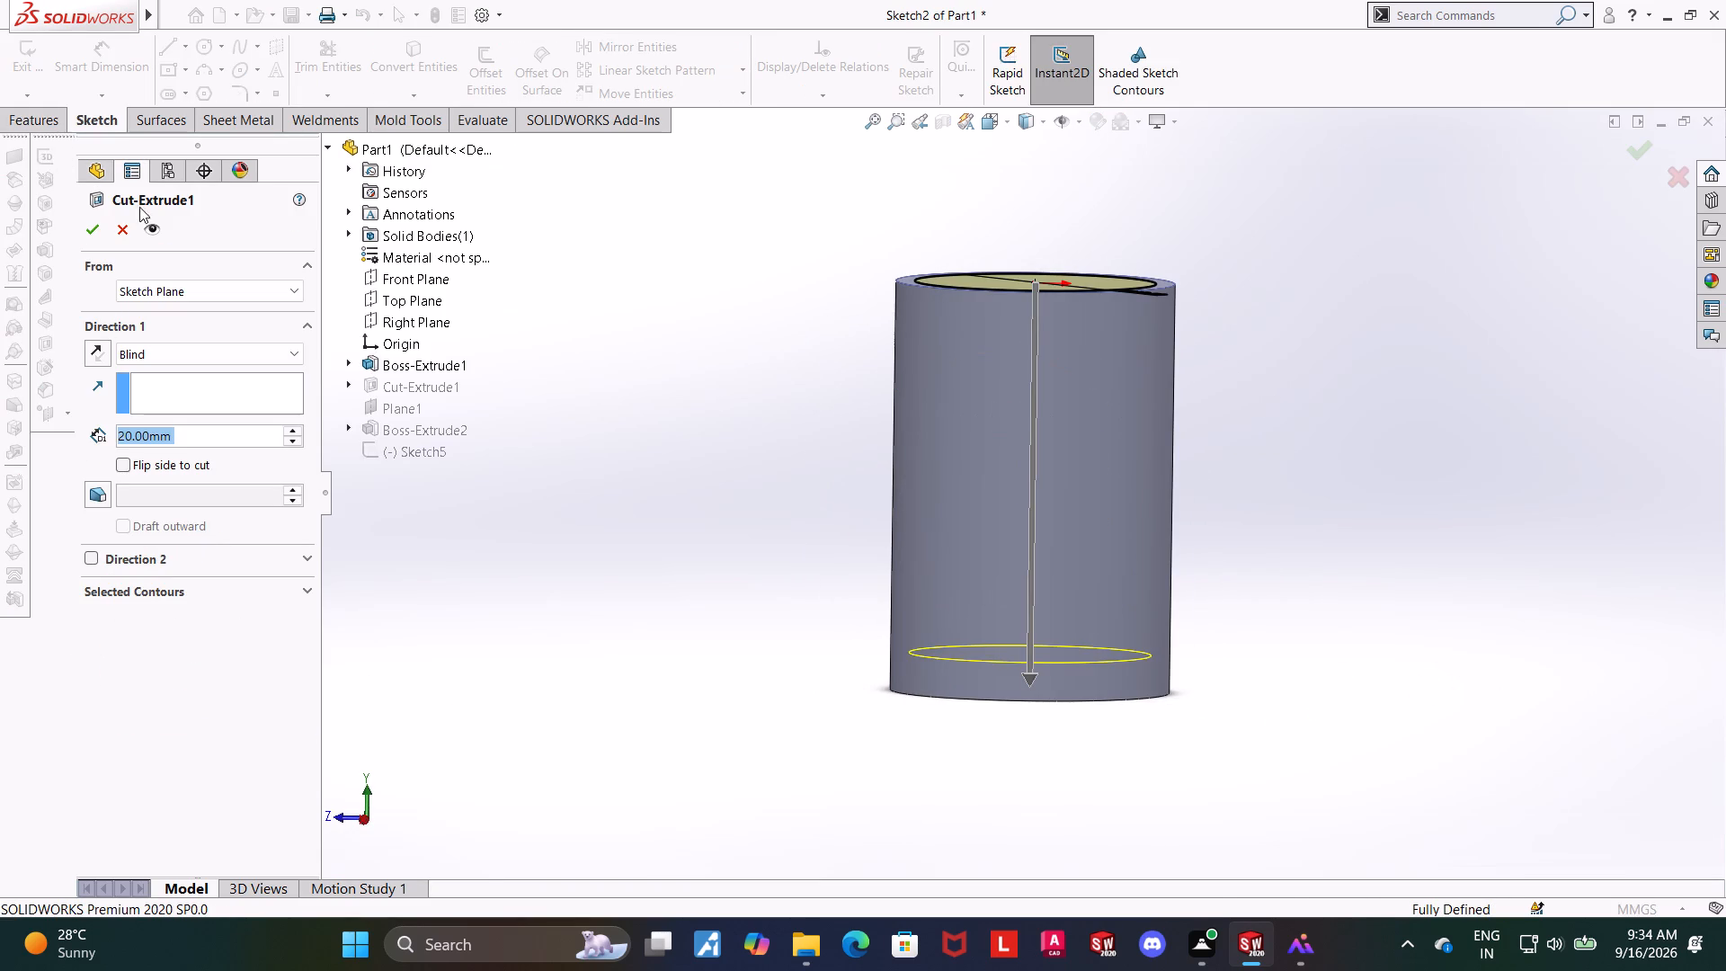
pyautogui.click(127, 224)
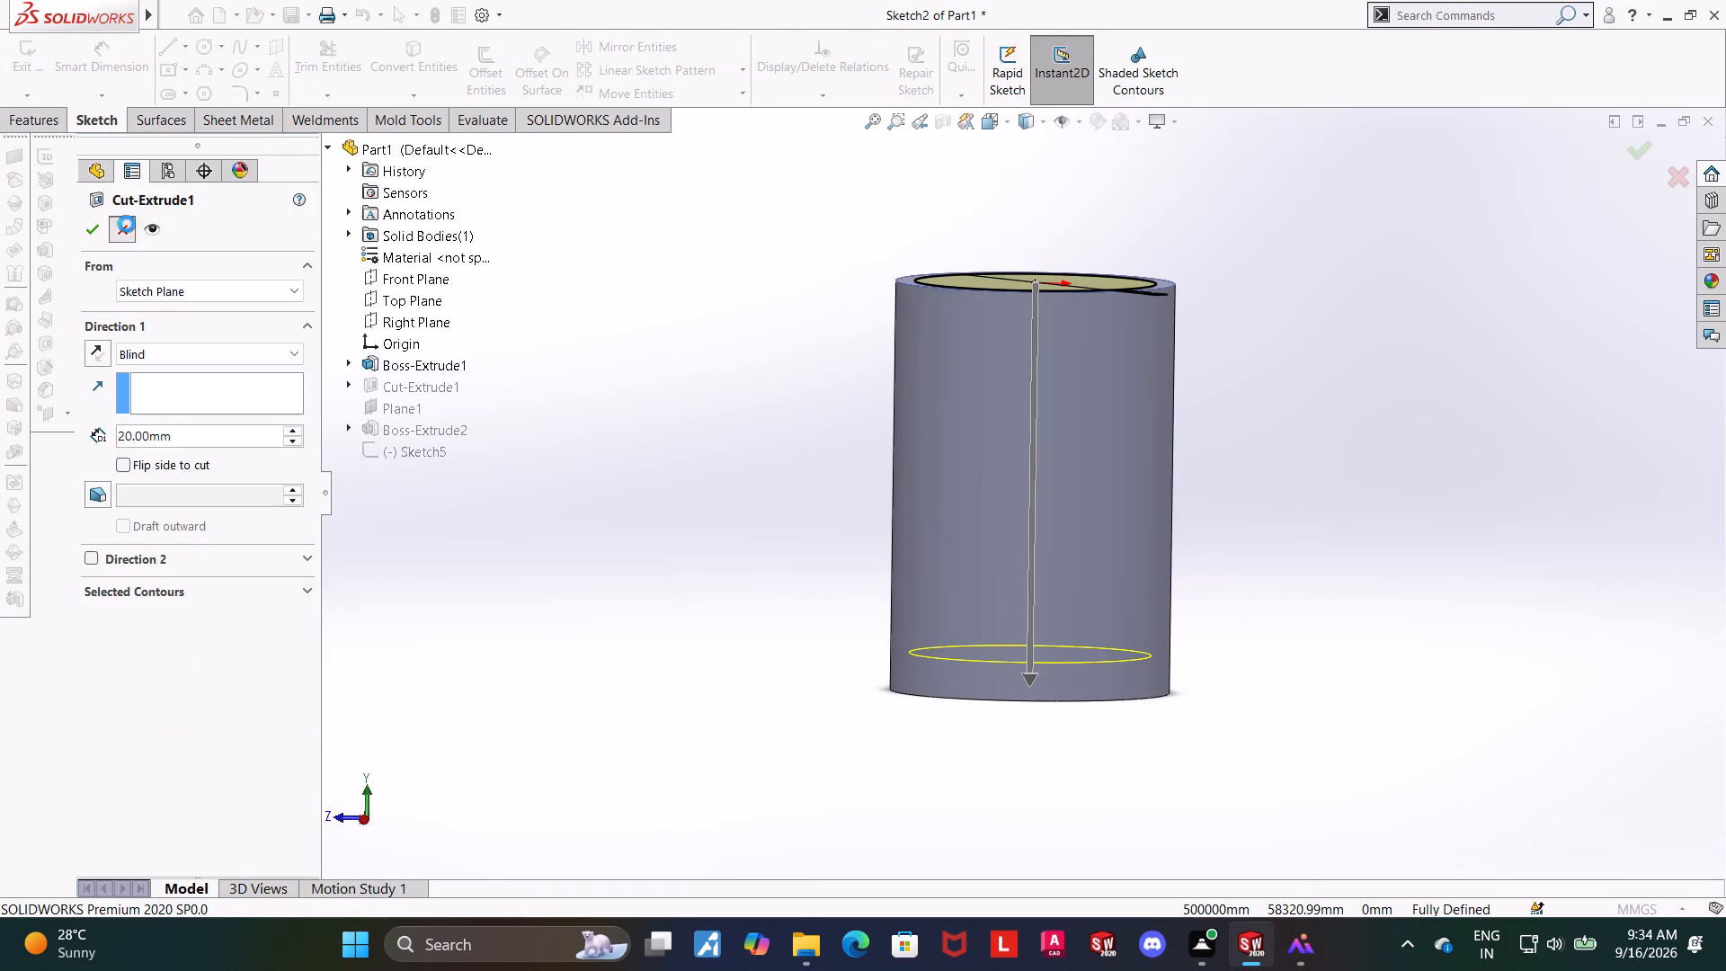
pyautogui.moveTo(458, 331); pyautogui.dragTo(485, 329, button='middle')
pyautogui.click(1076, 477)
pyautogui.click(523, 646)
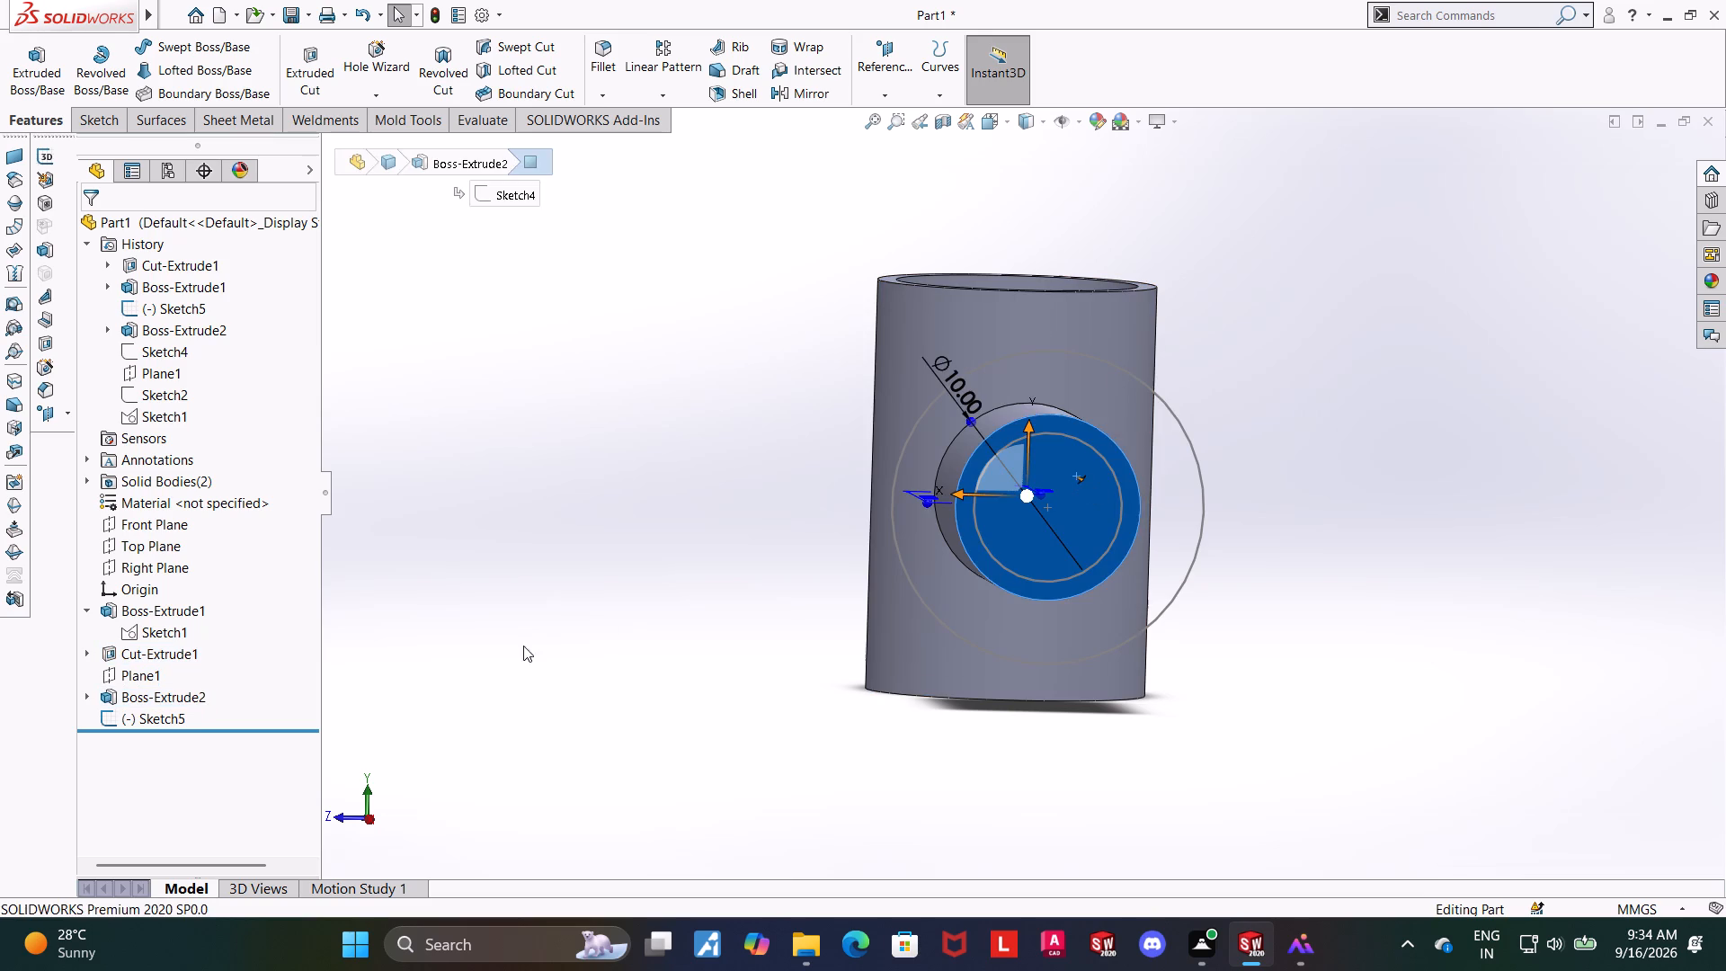
# Reopen the side boss's end-face sketch and set the larger concentric circle's diameter to 13 mm.
pyautogui.click(167, 710)
pyautogui.click(239, 681)
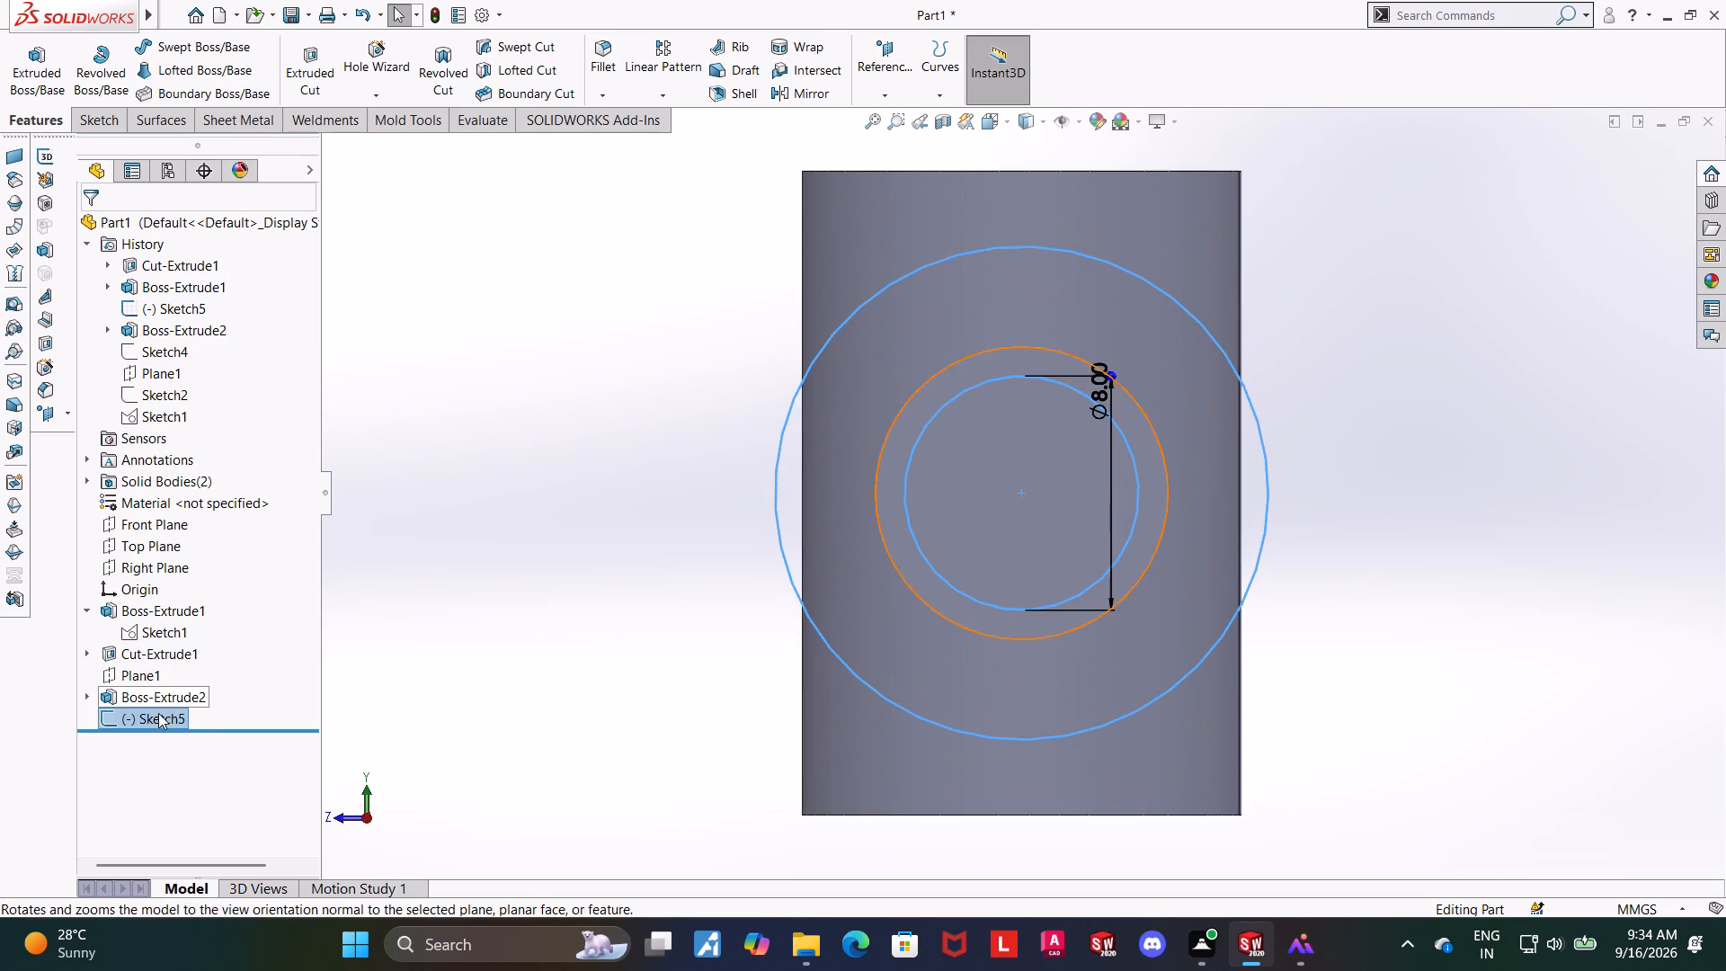
pyautogui.click(158, 713)
pyautogui.click(167, 664)
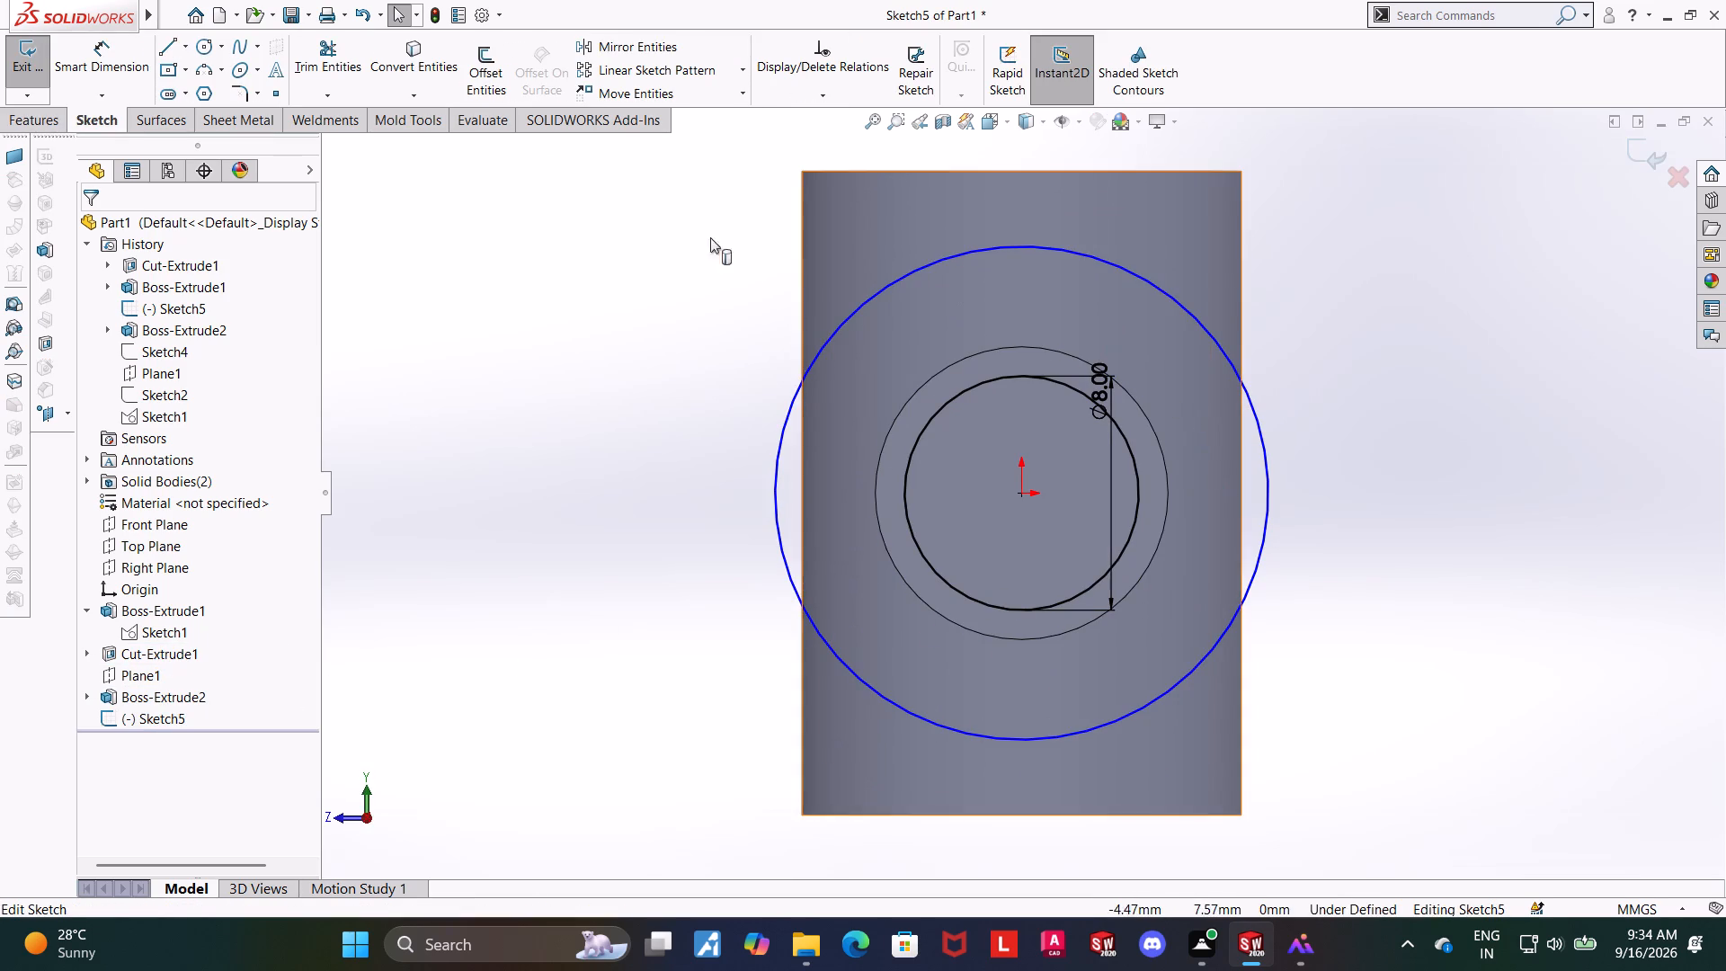
pyautogui.click(73, 66)
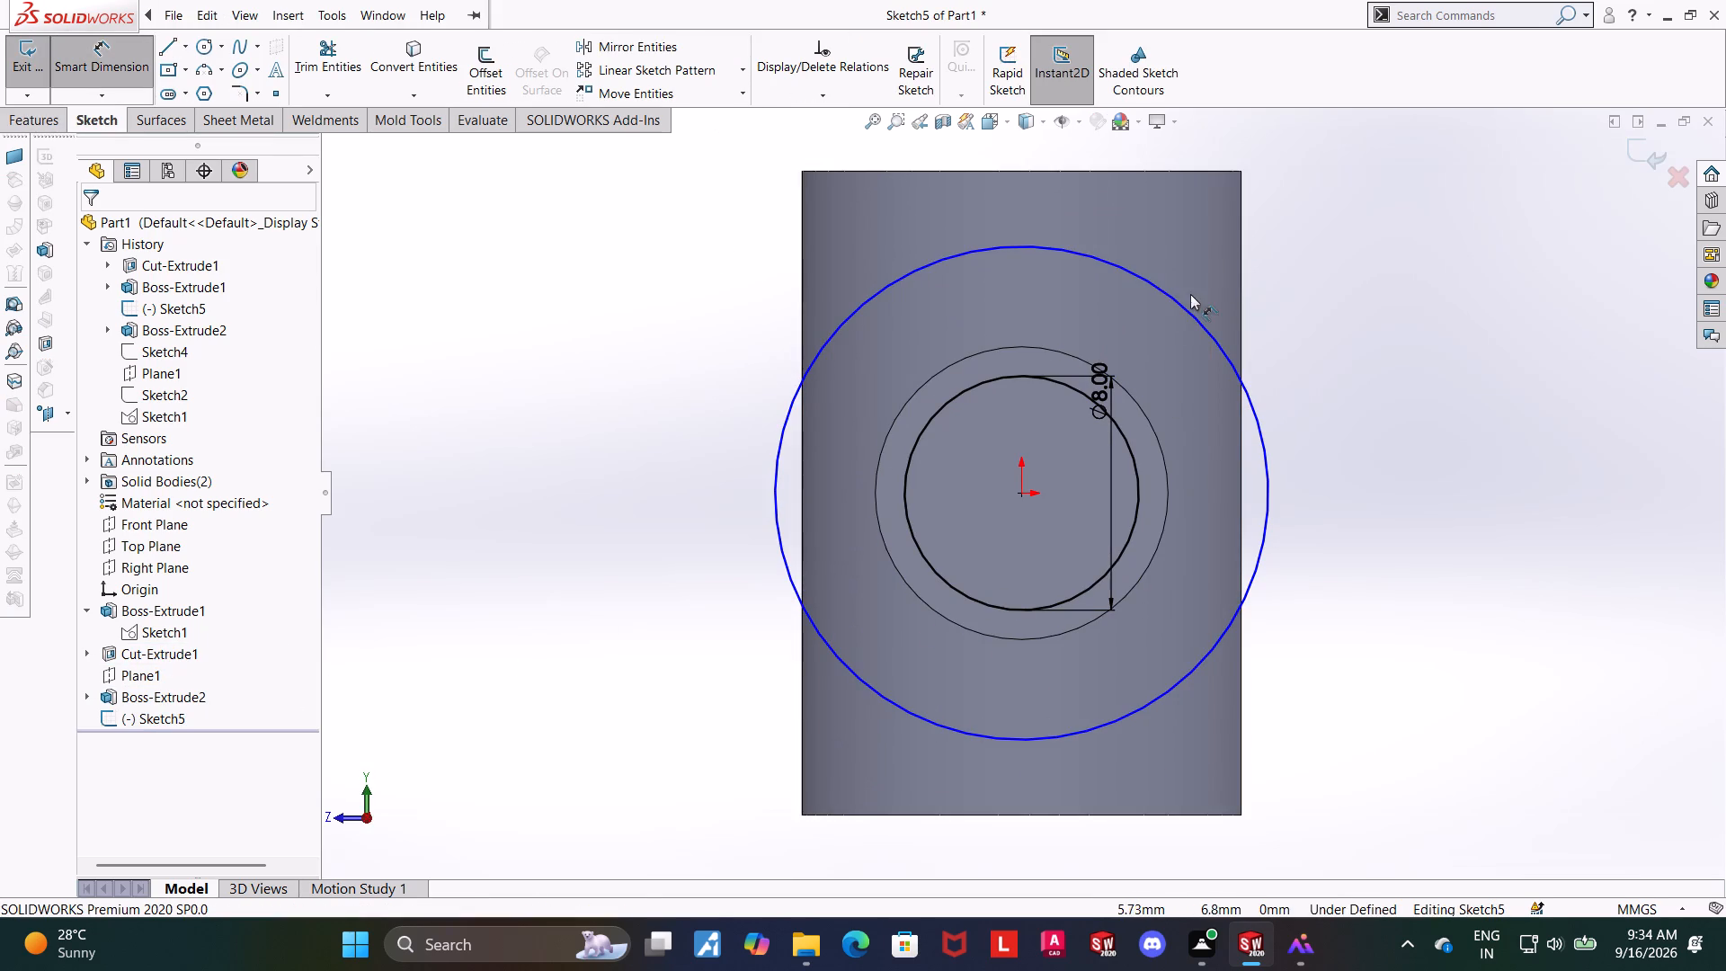
pyautogui.click(1185, 308)
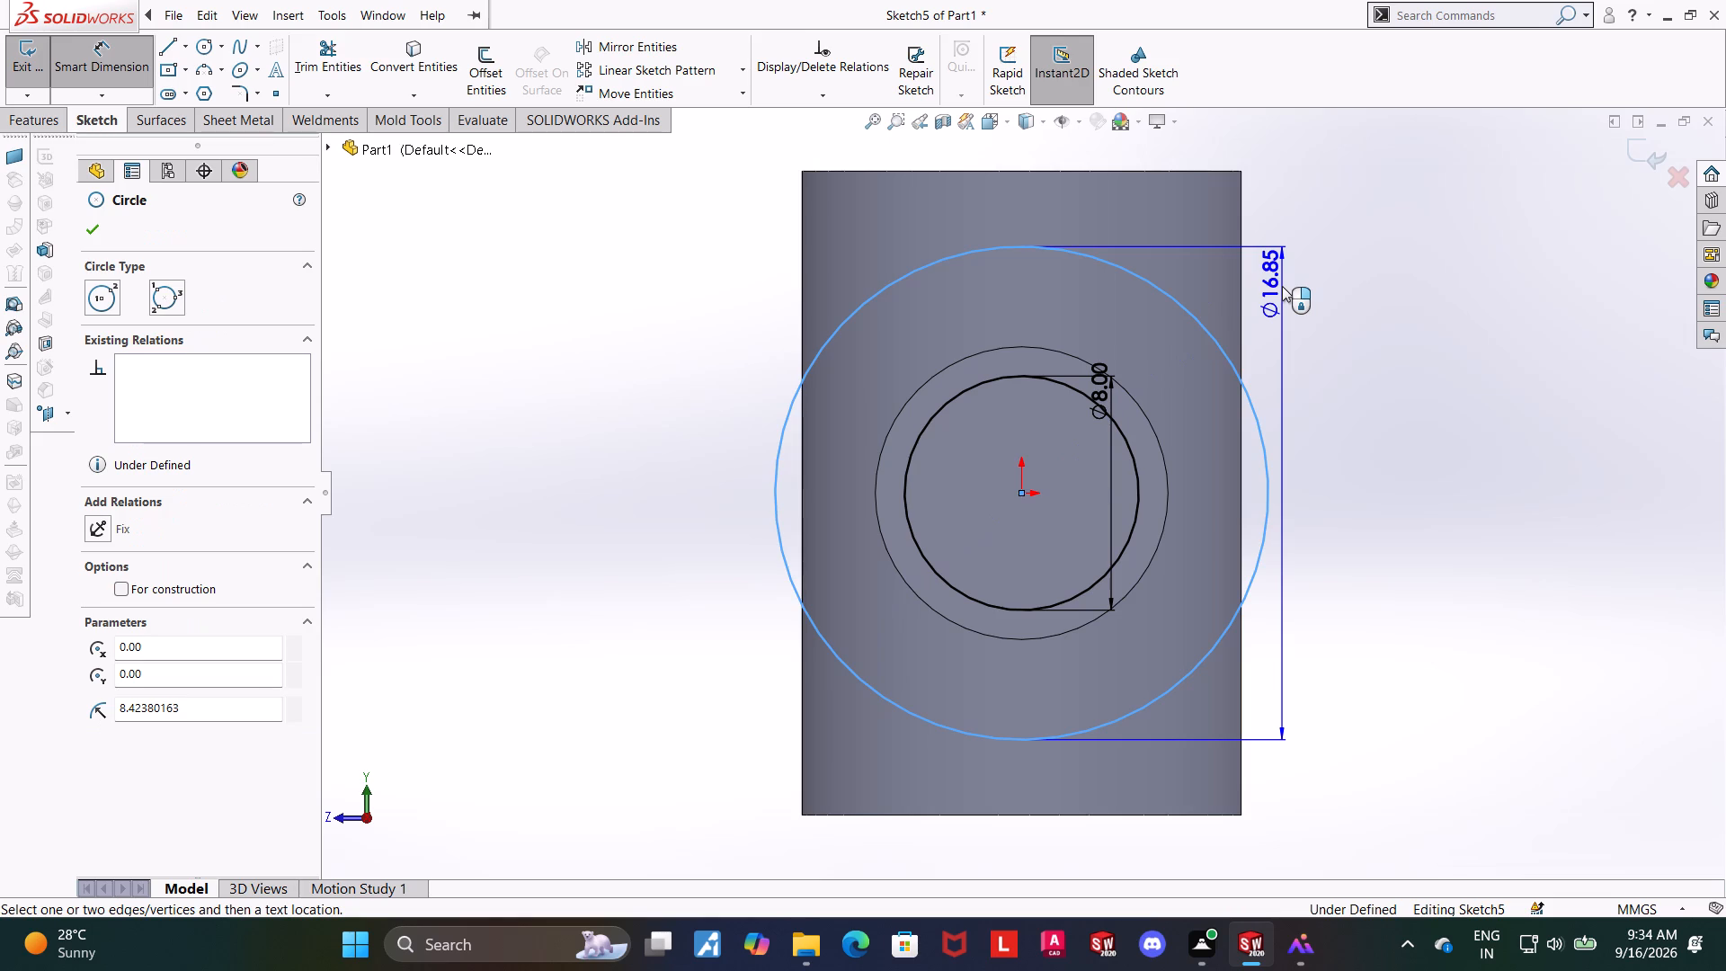
pyautogui.click(1282, 286)
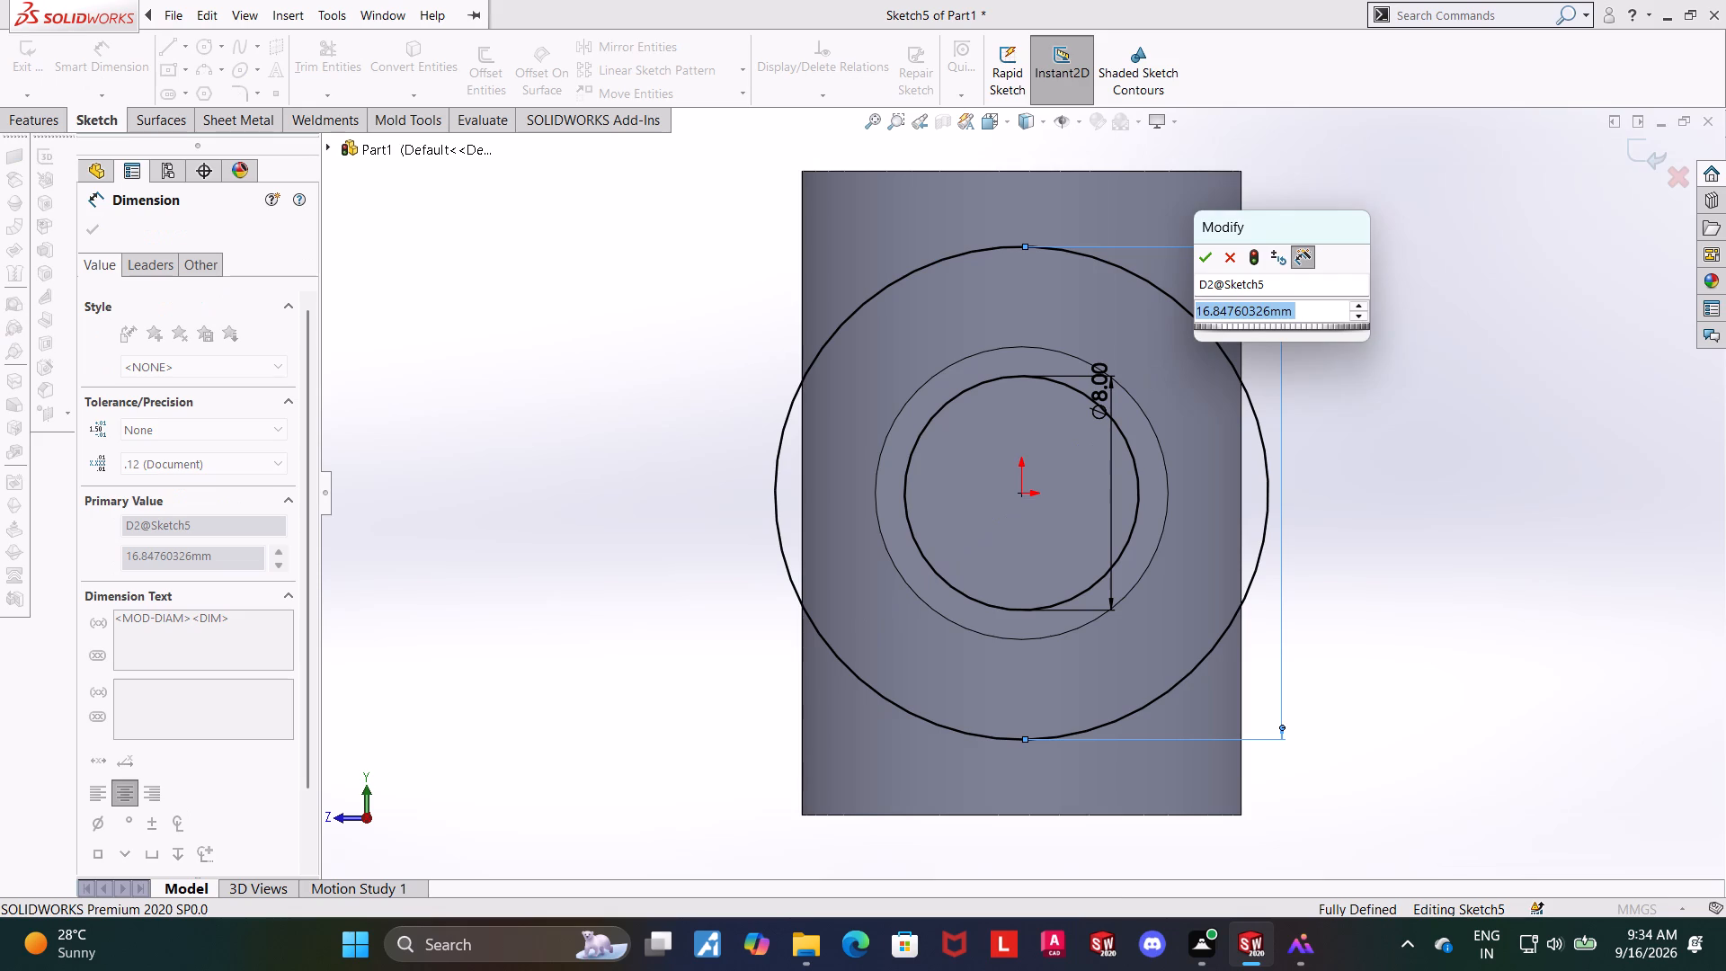
pyautogui.write('13')
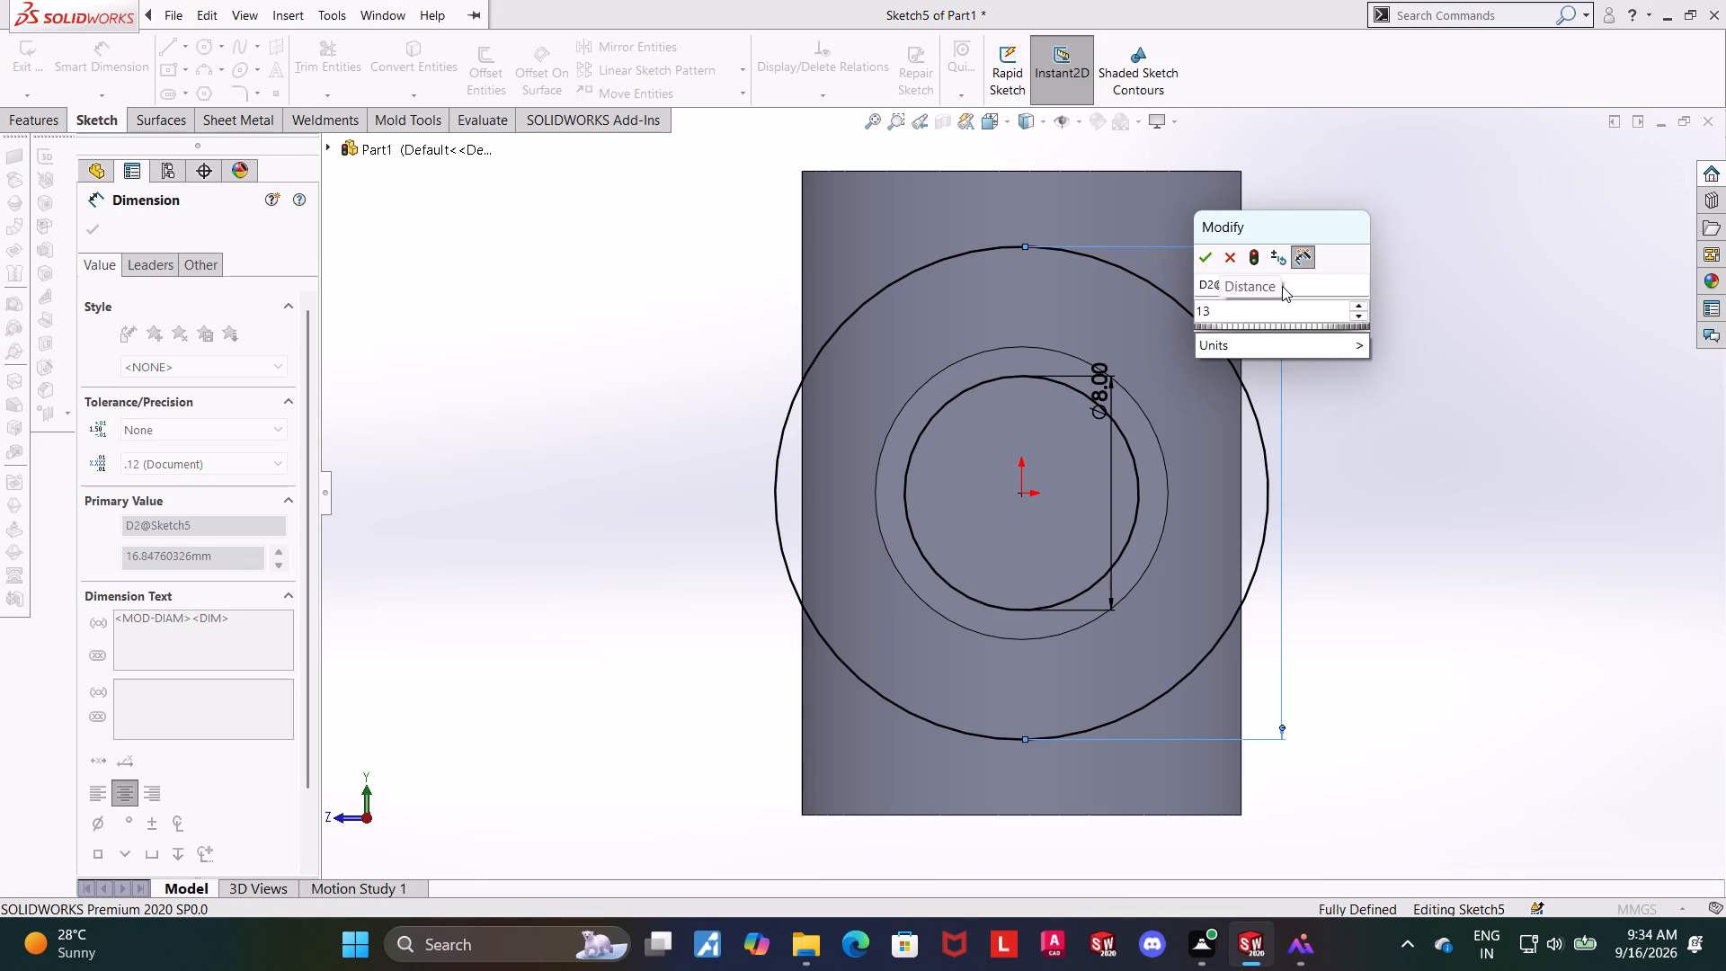
pyautogui.press('Return')
pyautogui.press('Escape')
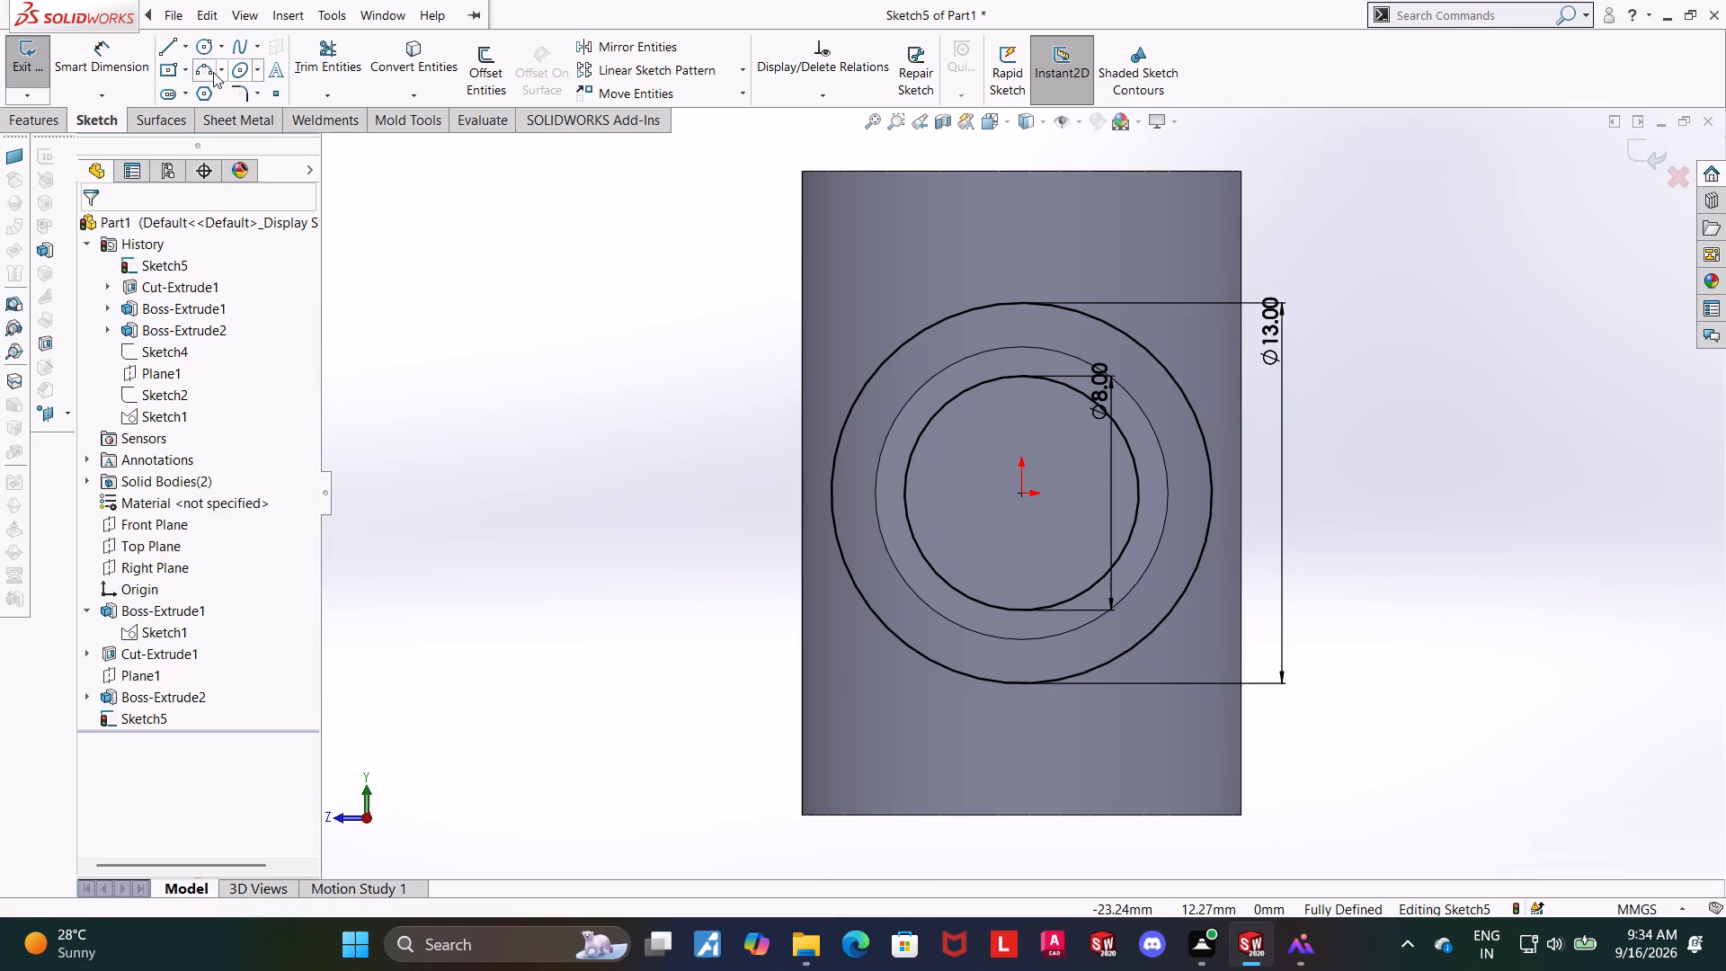
# Draw a horizontal centerline through the circles' centre, extending beyond both sides of the main cylinder.
pyautogui.click(188, 49)
pyautogui.click(192, 88)
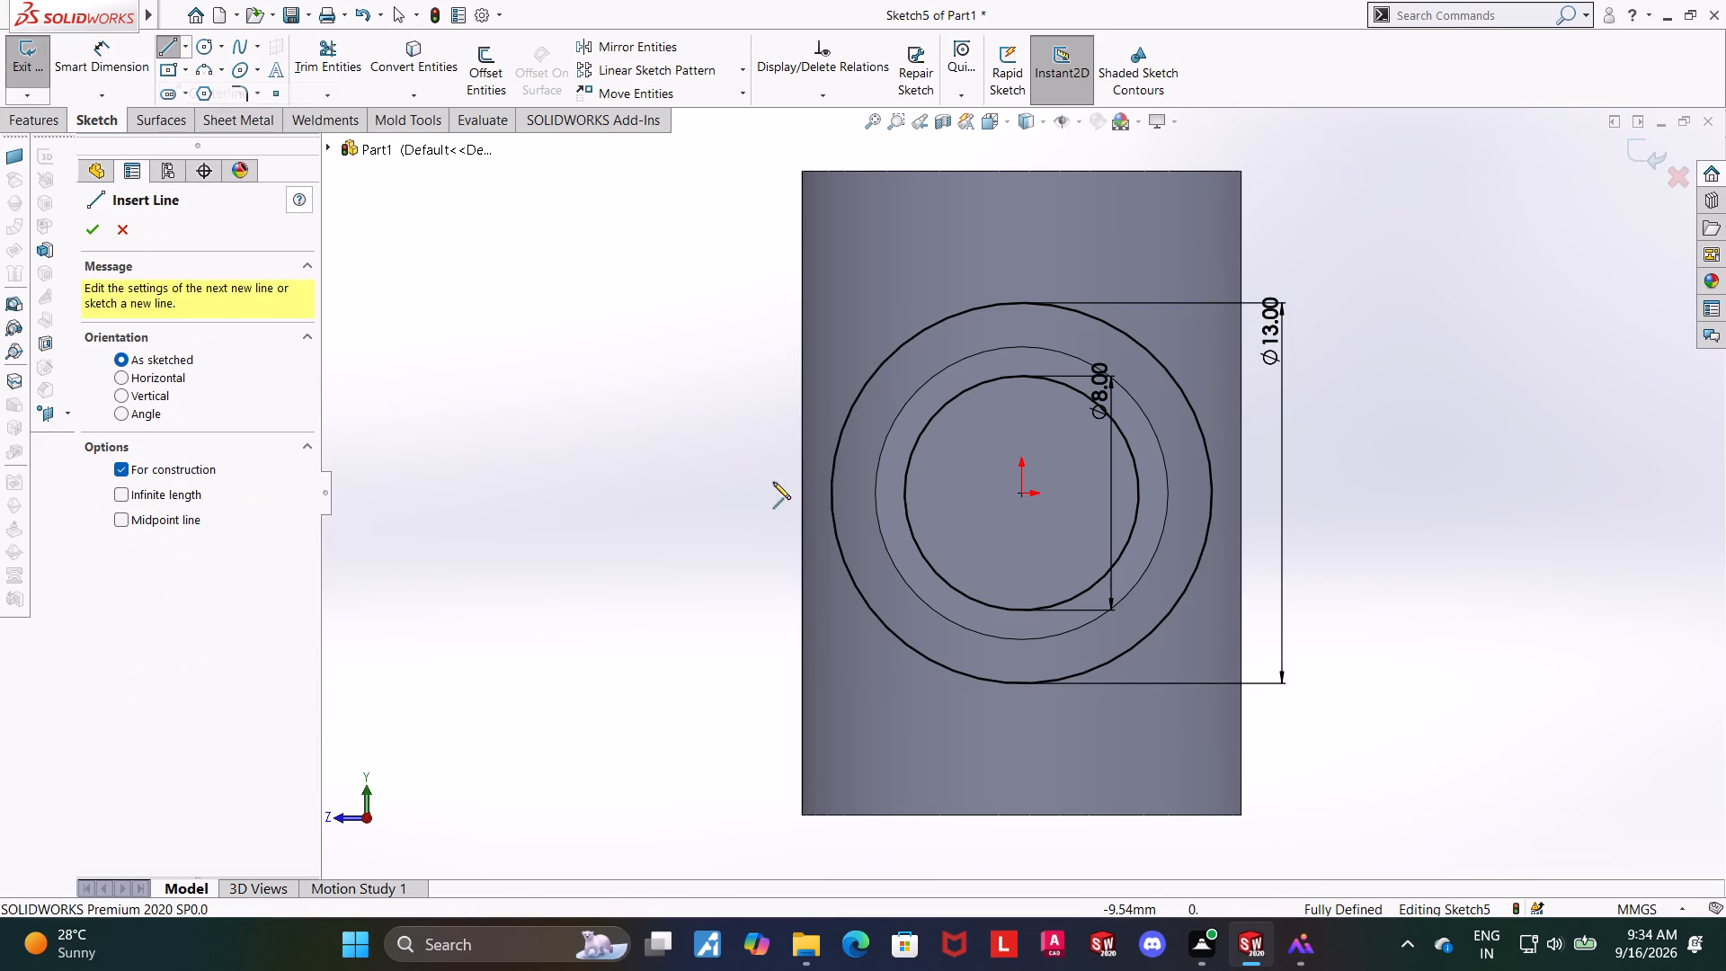
pyautogui.click(644, 493)
pyautogui.click(1412, 494)
pyautogui.press('Escape')
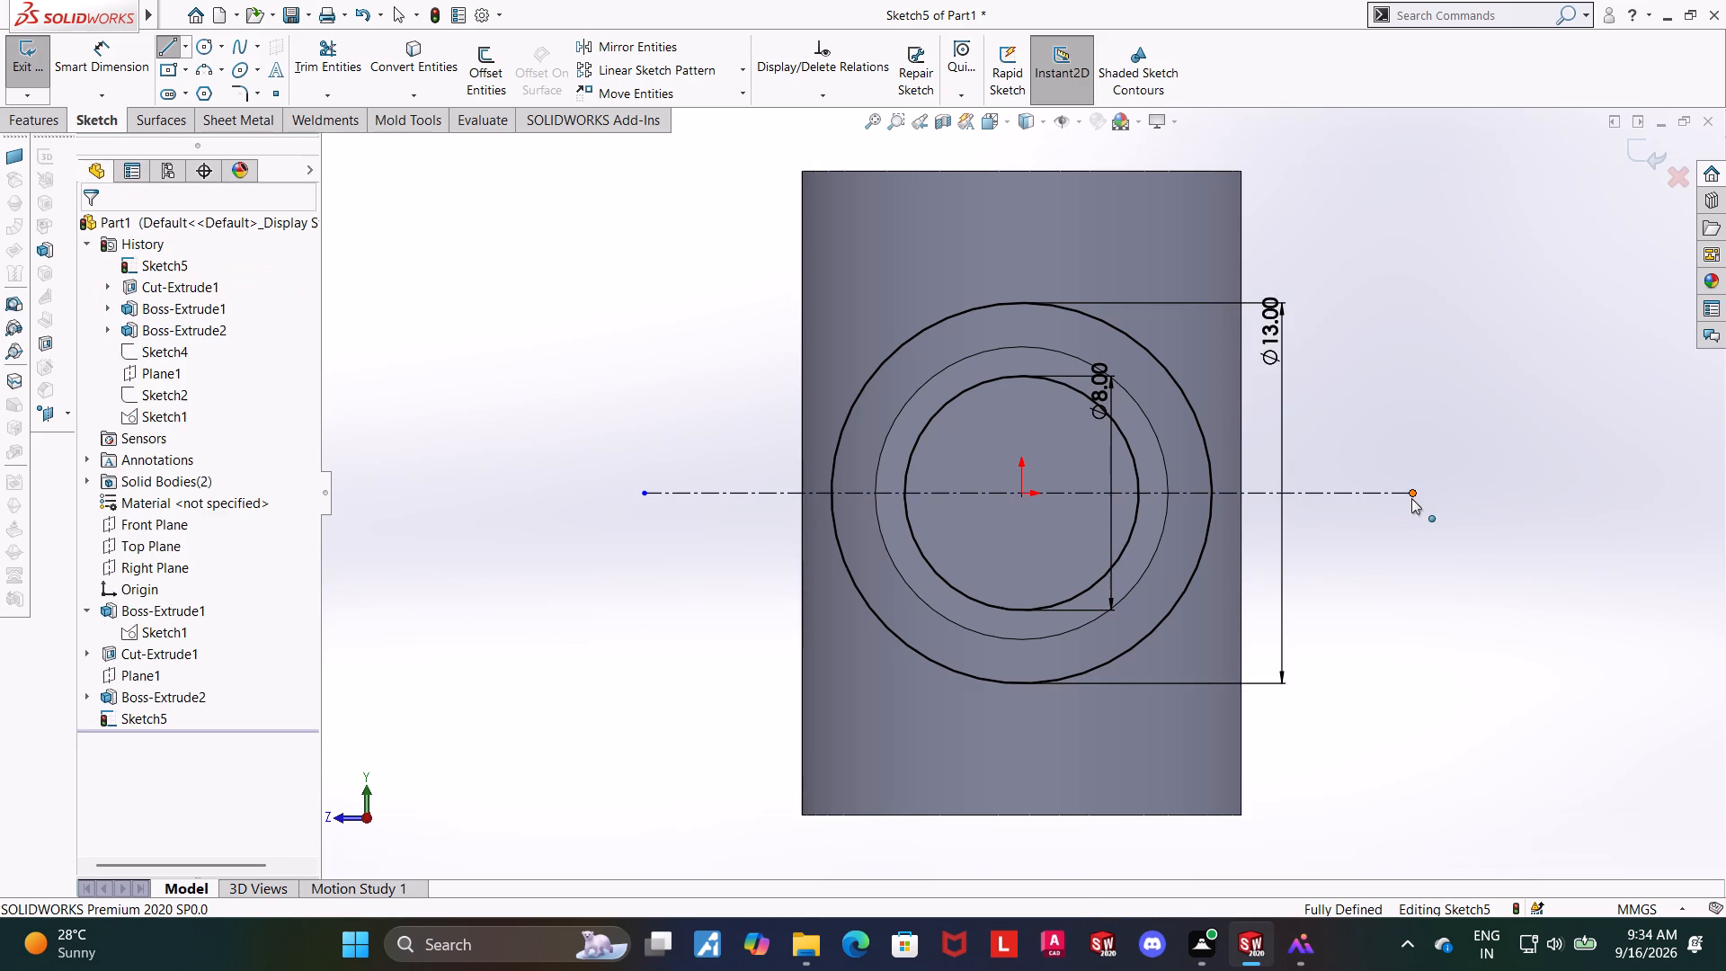
pyautogui.press('Escape')
pyautogui.press('Escape')
pyautogui.scroll(-1, 1485, 494)
pyautogui.scroll(1, 1408, 474)
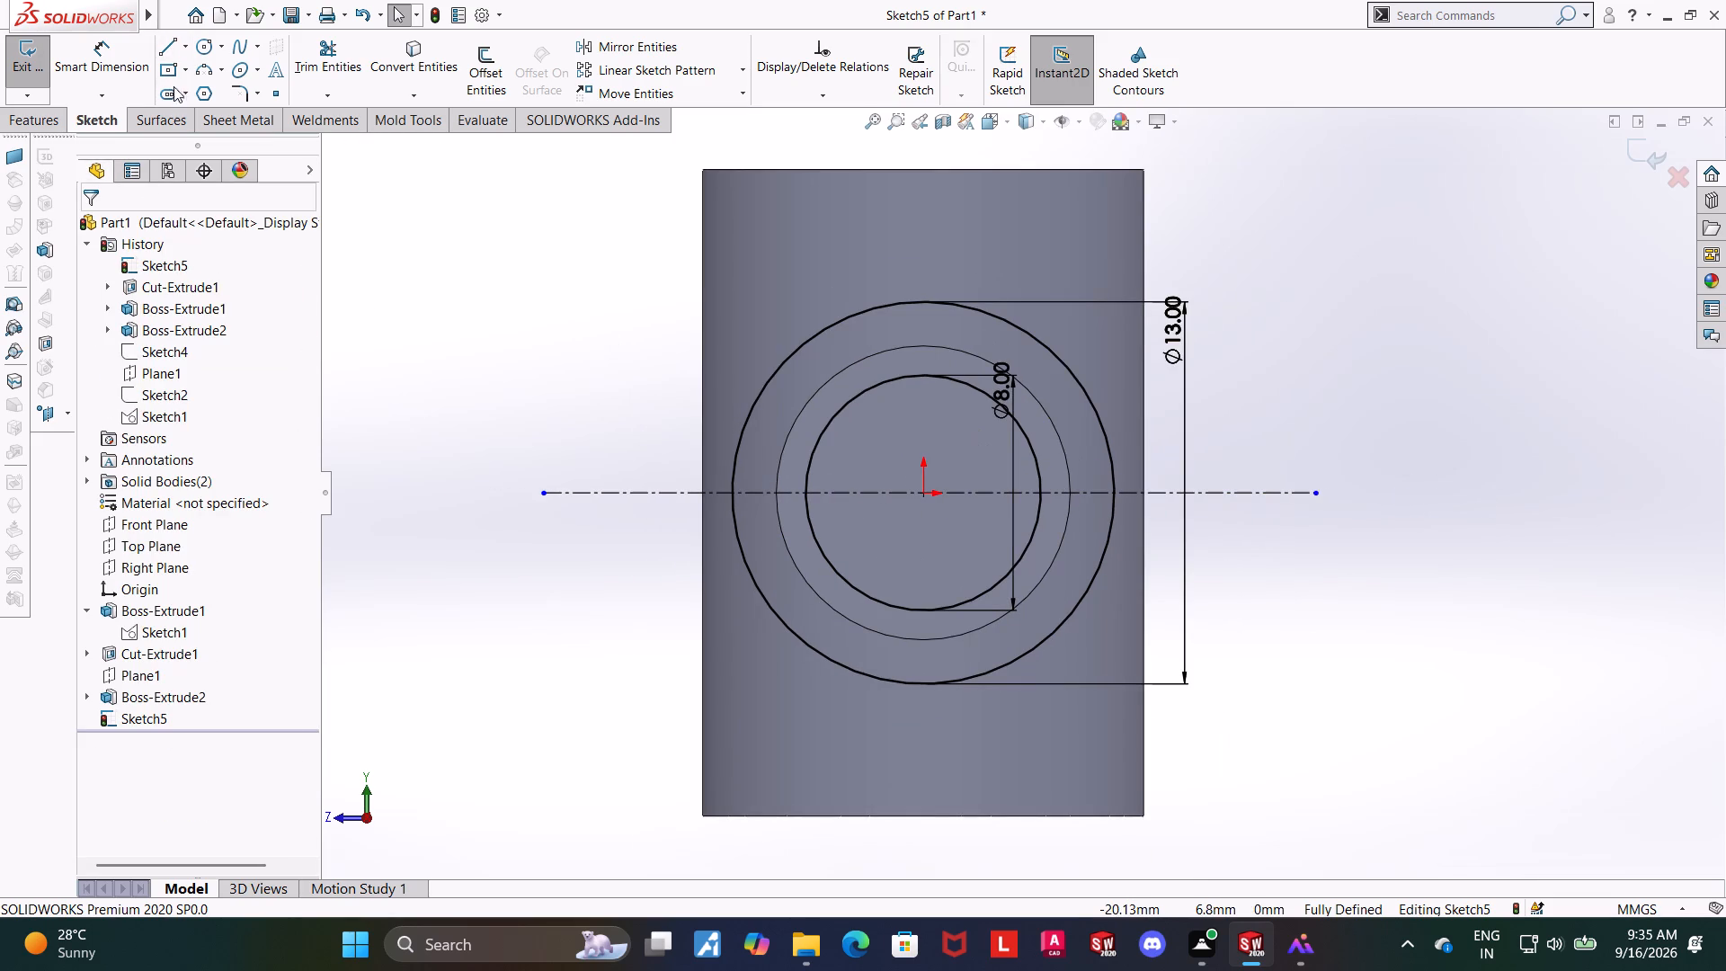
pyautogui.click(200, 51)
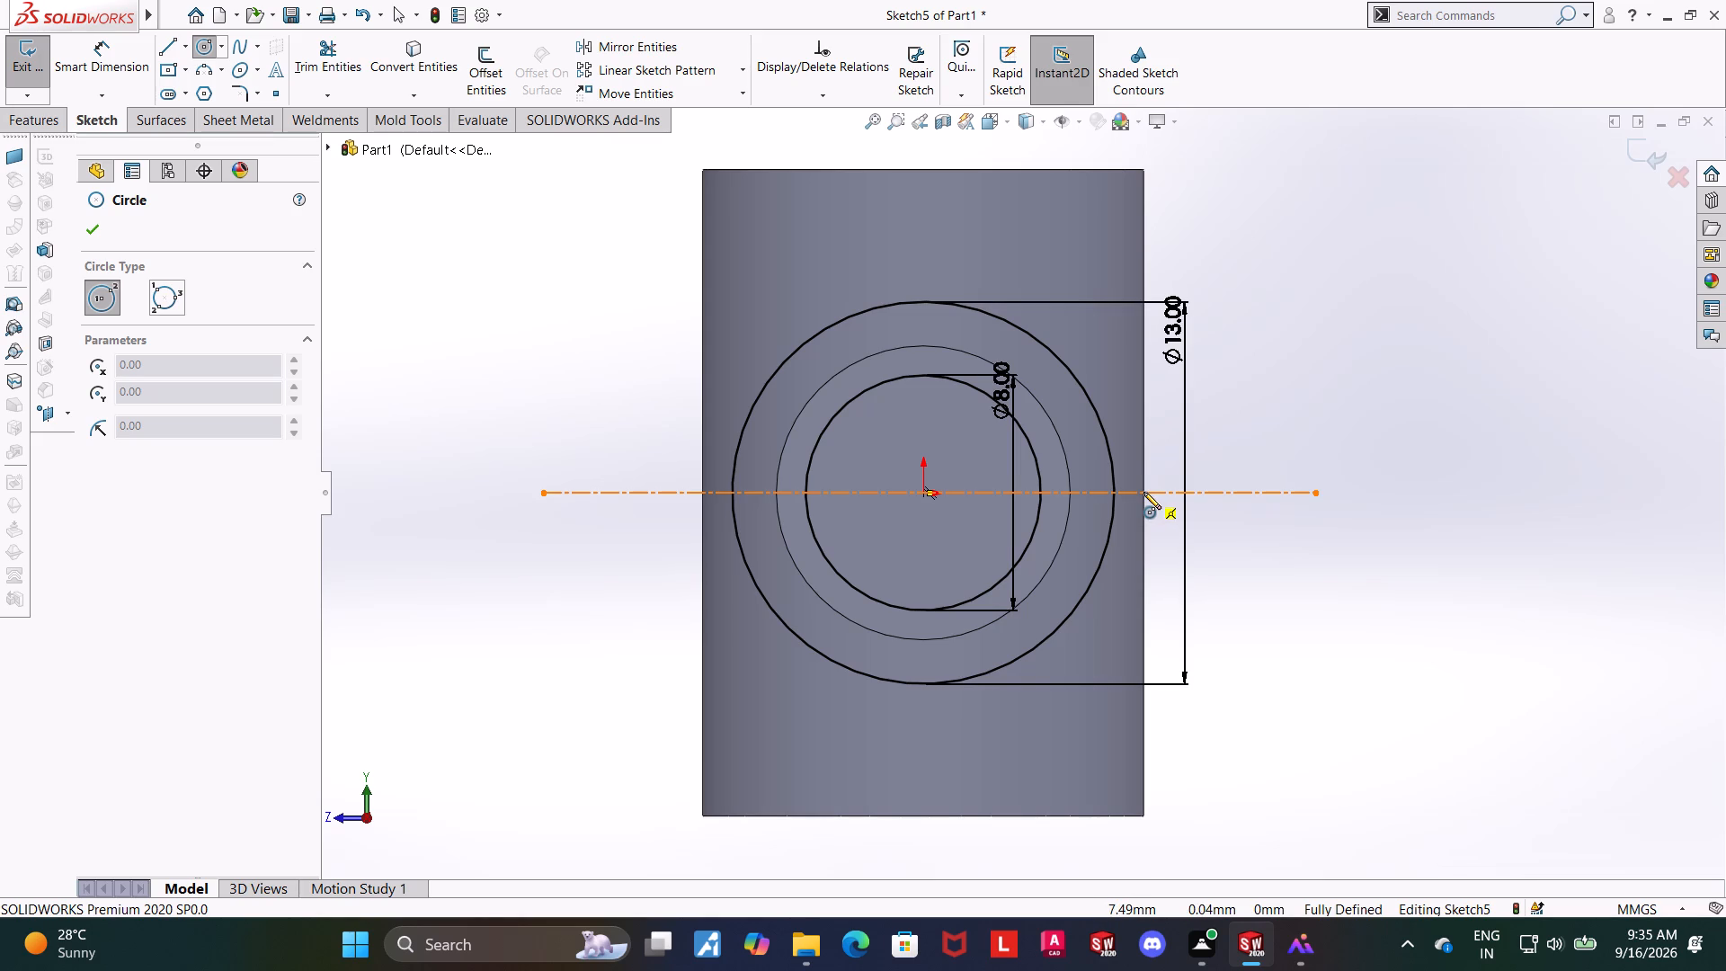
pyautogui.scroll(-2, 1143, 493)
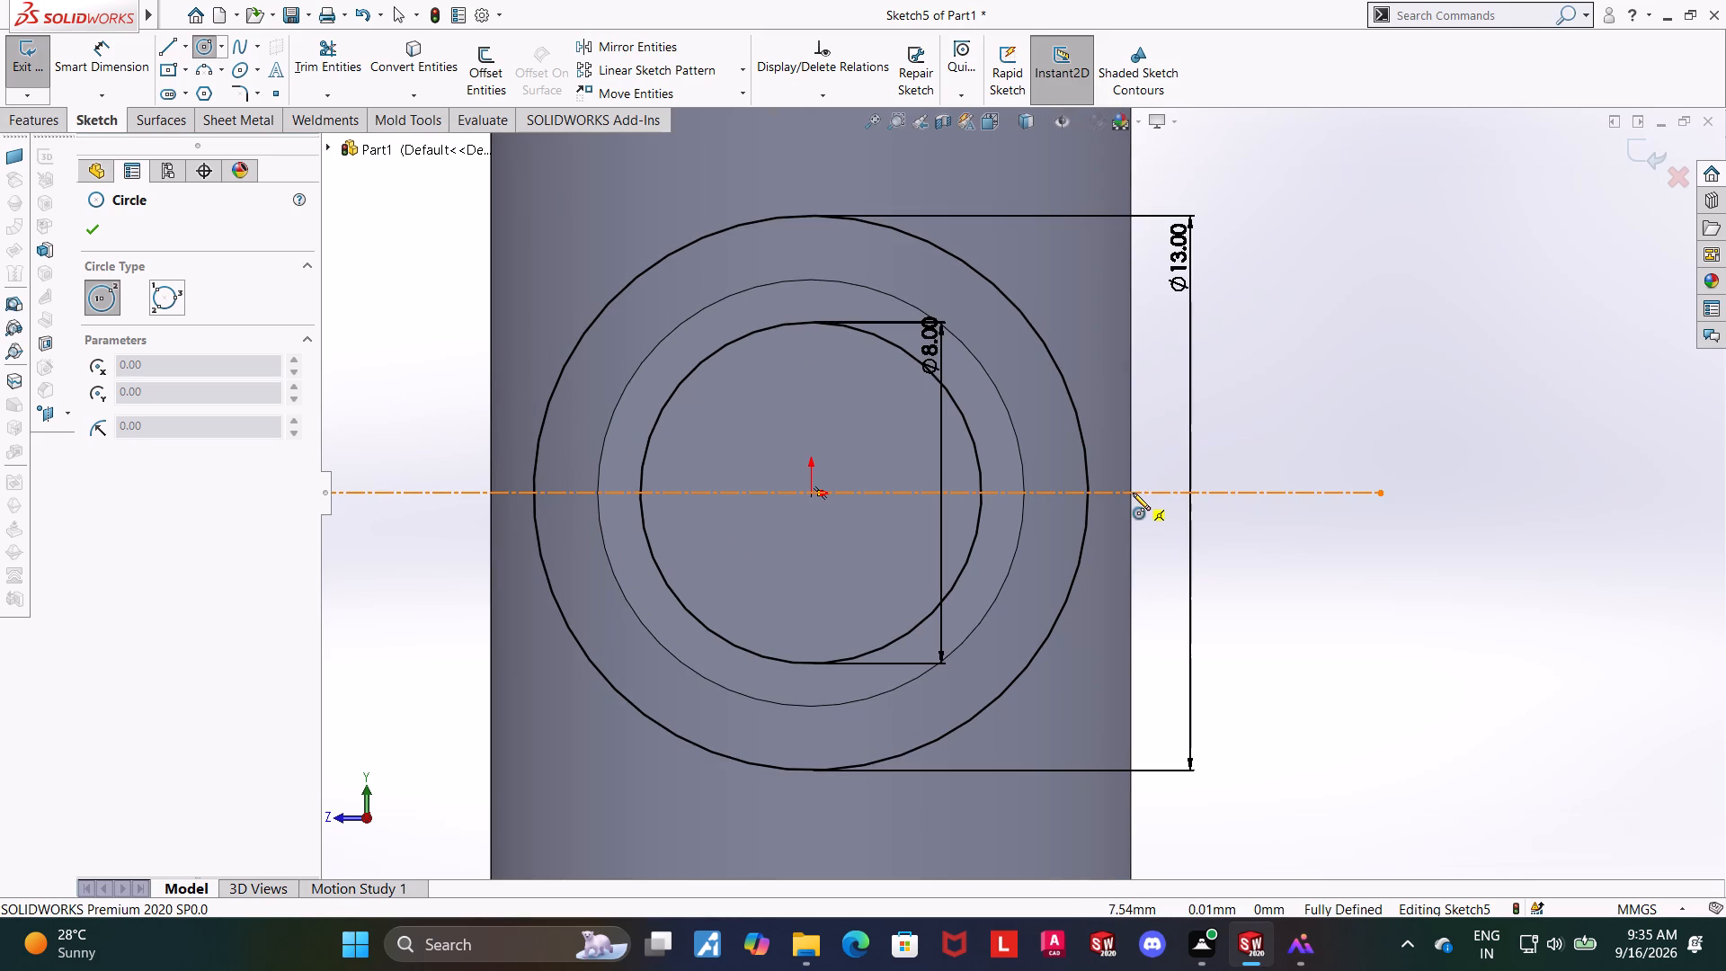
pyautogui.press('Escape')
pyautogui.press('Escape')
# Draw a vertical centerline along the main cylinder's full-height silhouette edge on the positive Z side.
pyautogui.click(187, 43)
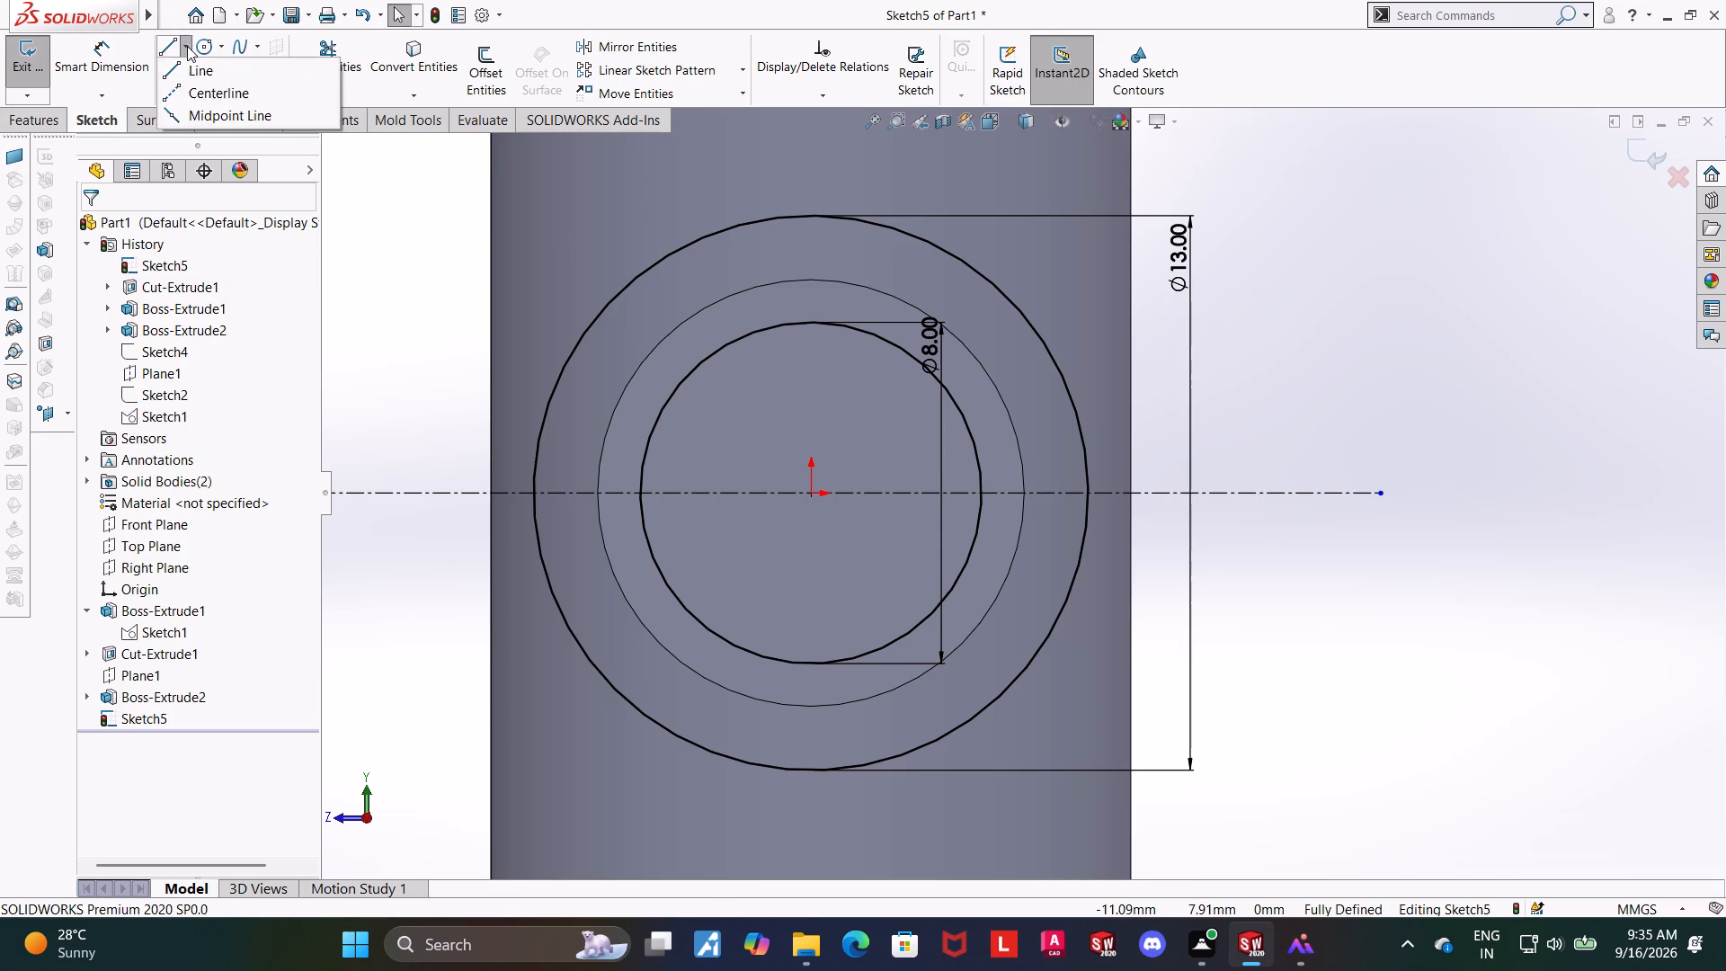
pyautogui.click(191, 94)
pyautogui.scroll(2, 491, 292)
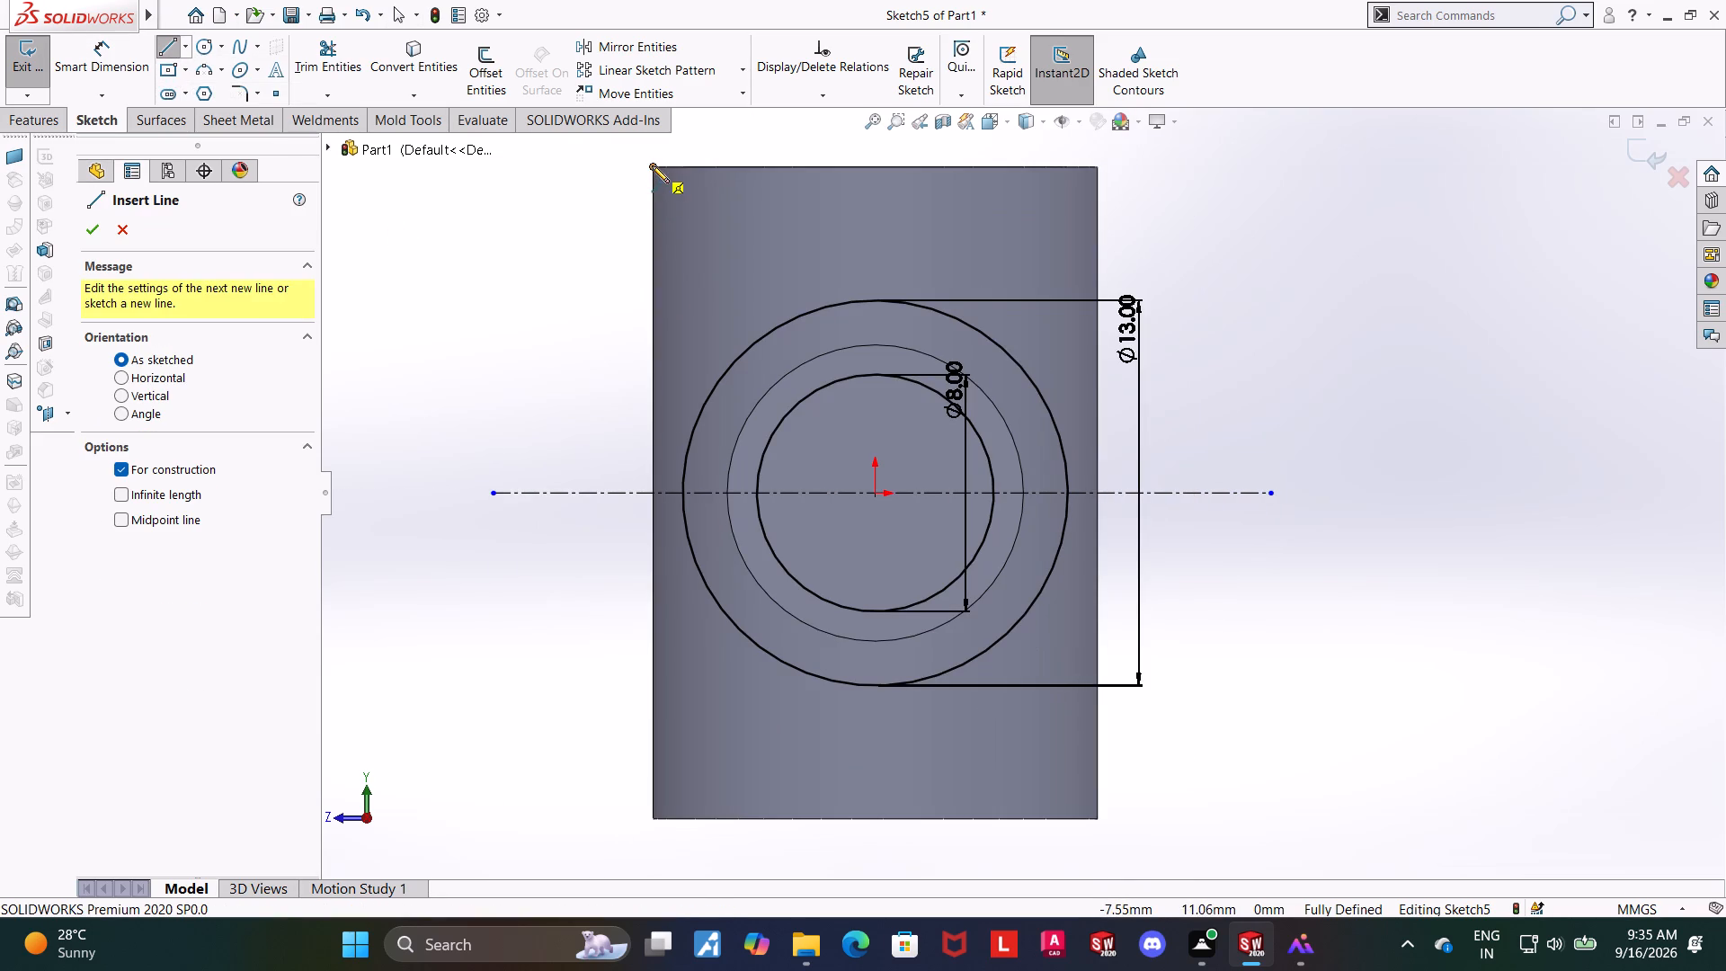
pyautogui.click(654, 168)
pyautogui.click(654, 817)
pyautogui.press('Escape')
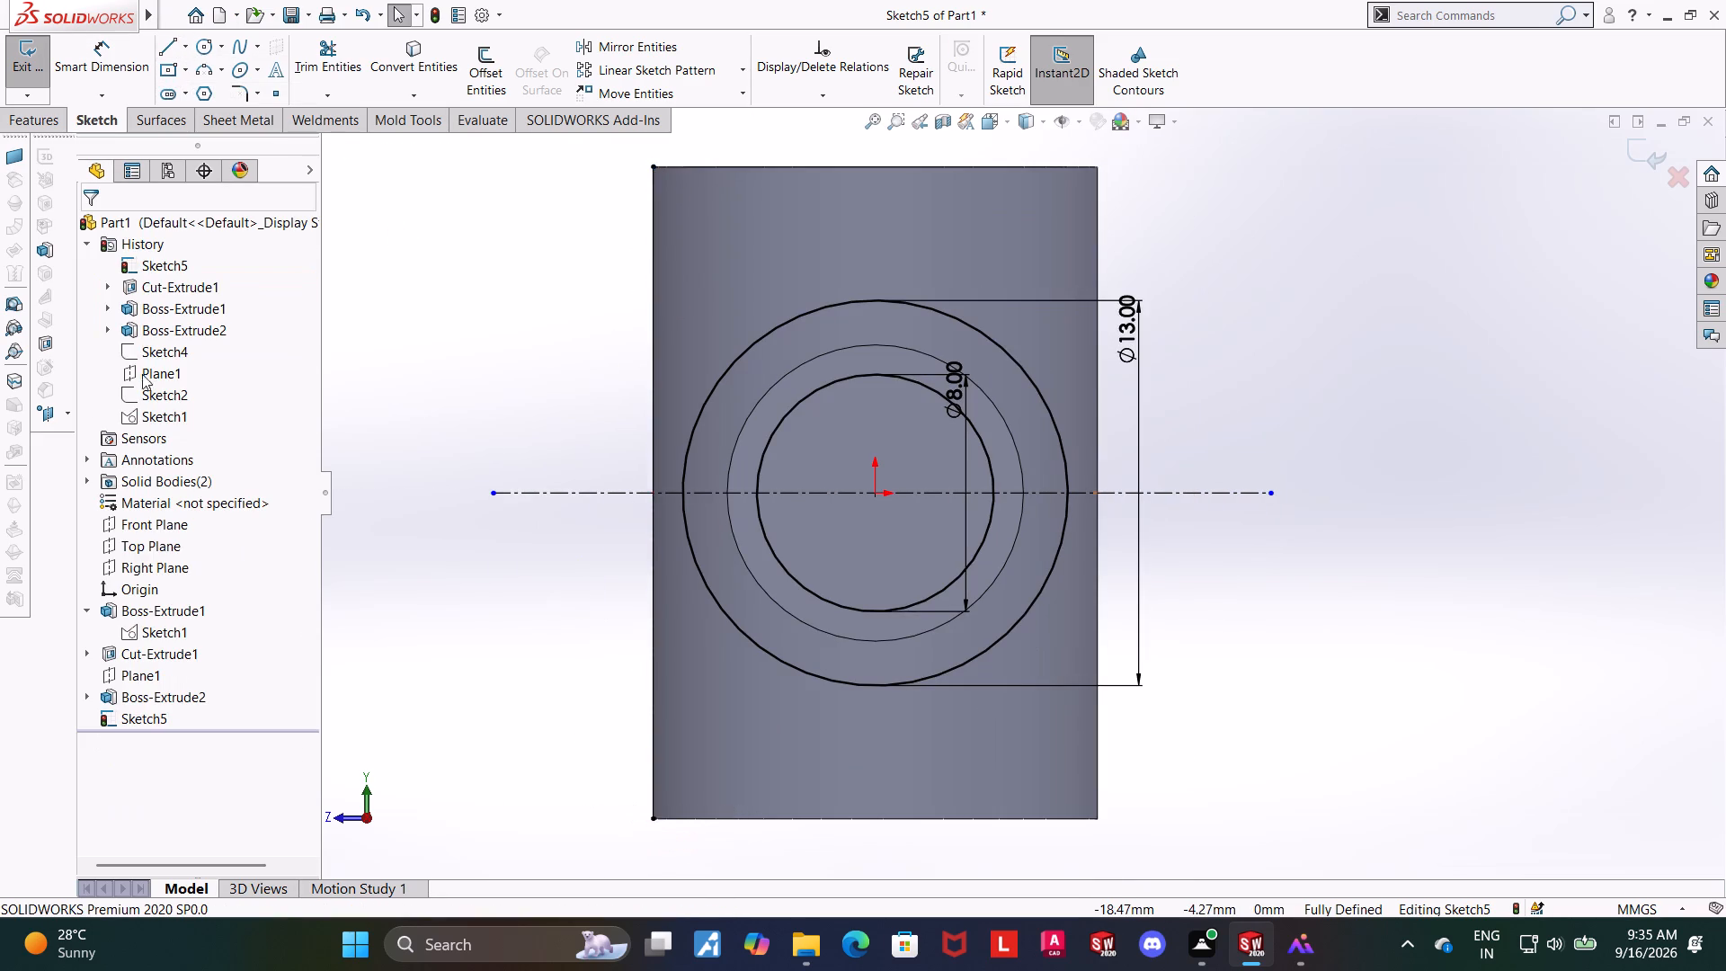
pyautogui.press('Escape')
pyautogui.press('Escape')
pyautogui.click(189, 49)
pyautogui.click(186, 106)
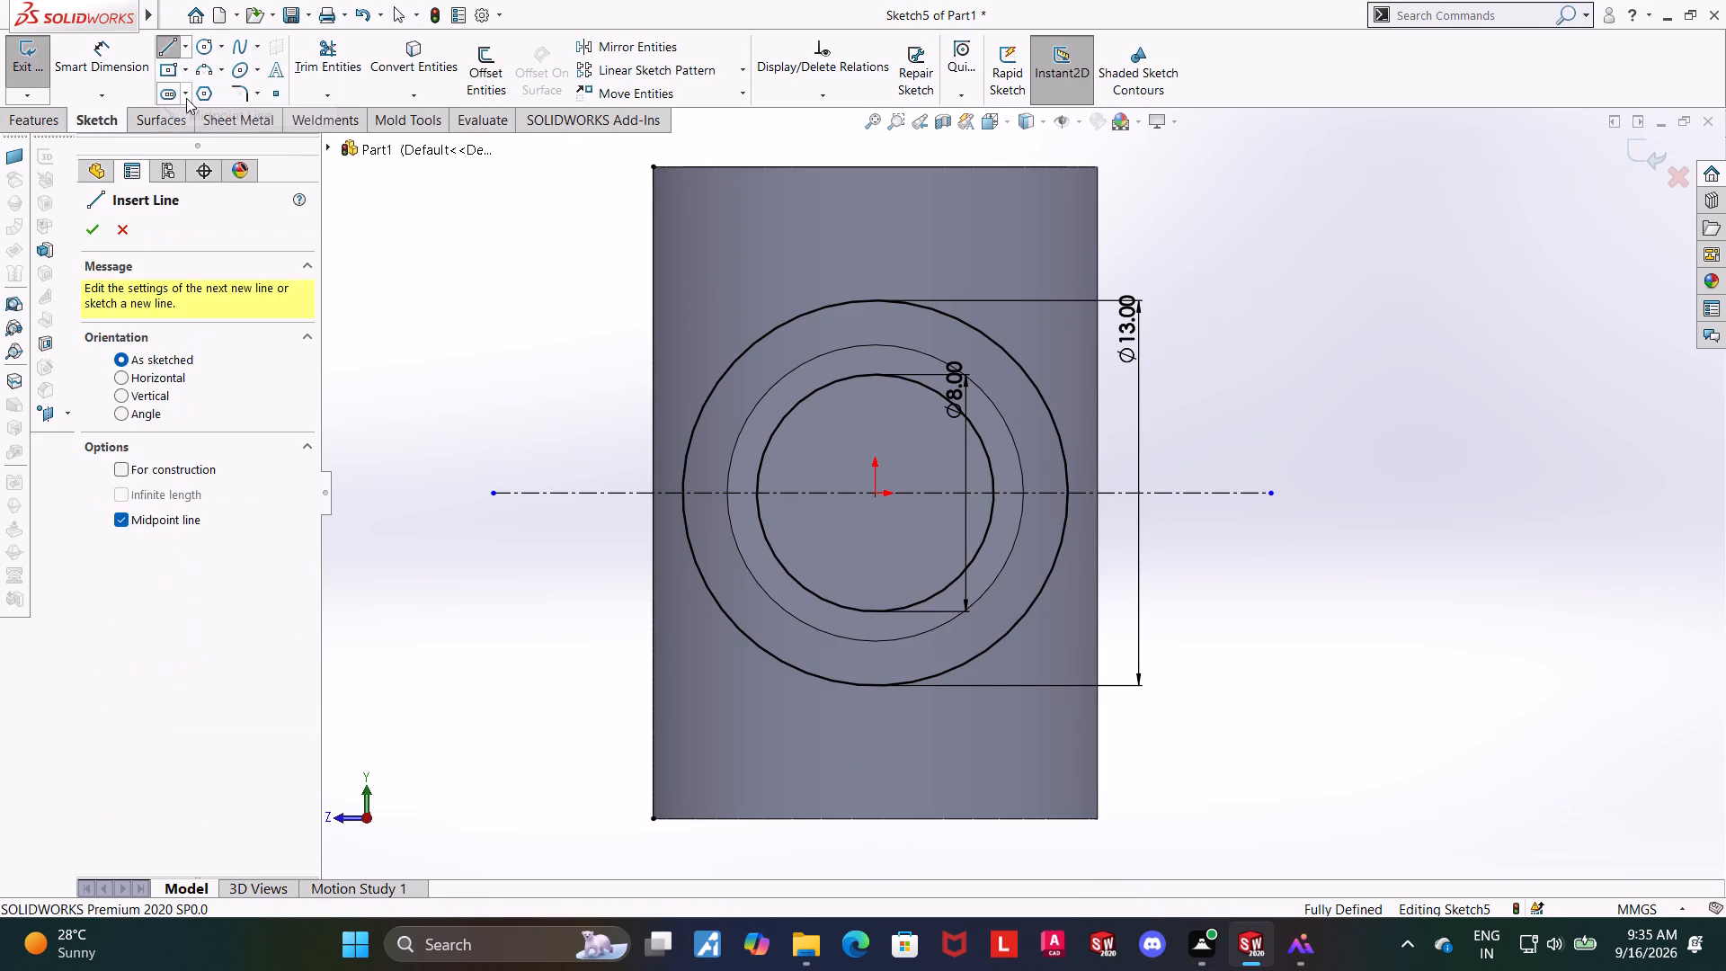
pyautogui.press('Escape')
# Draw a vertical centerline along the main cylinder's opposite silhouette edge, on the negative Z side, from top to bottom.
pyautogui.click(182, 51)
pyautogui.click(182, 90)
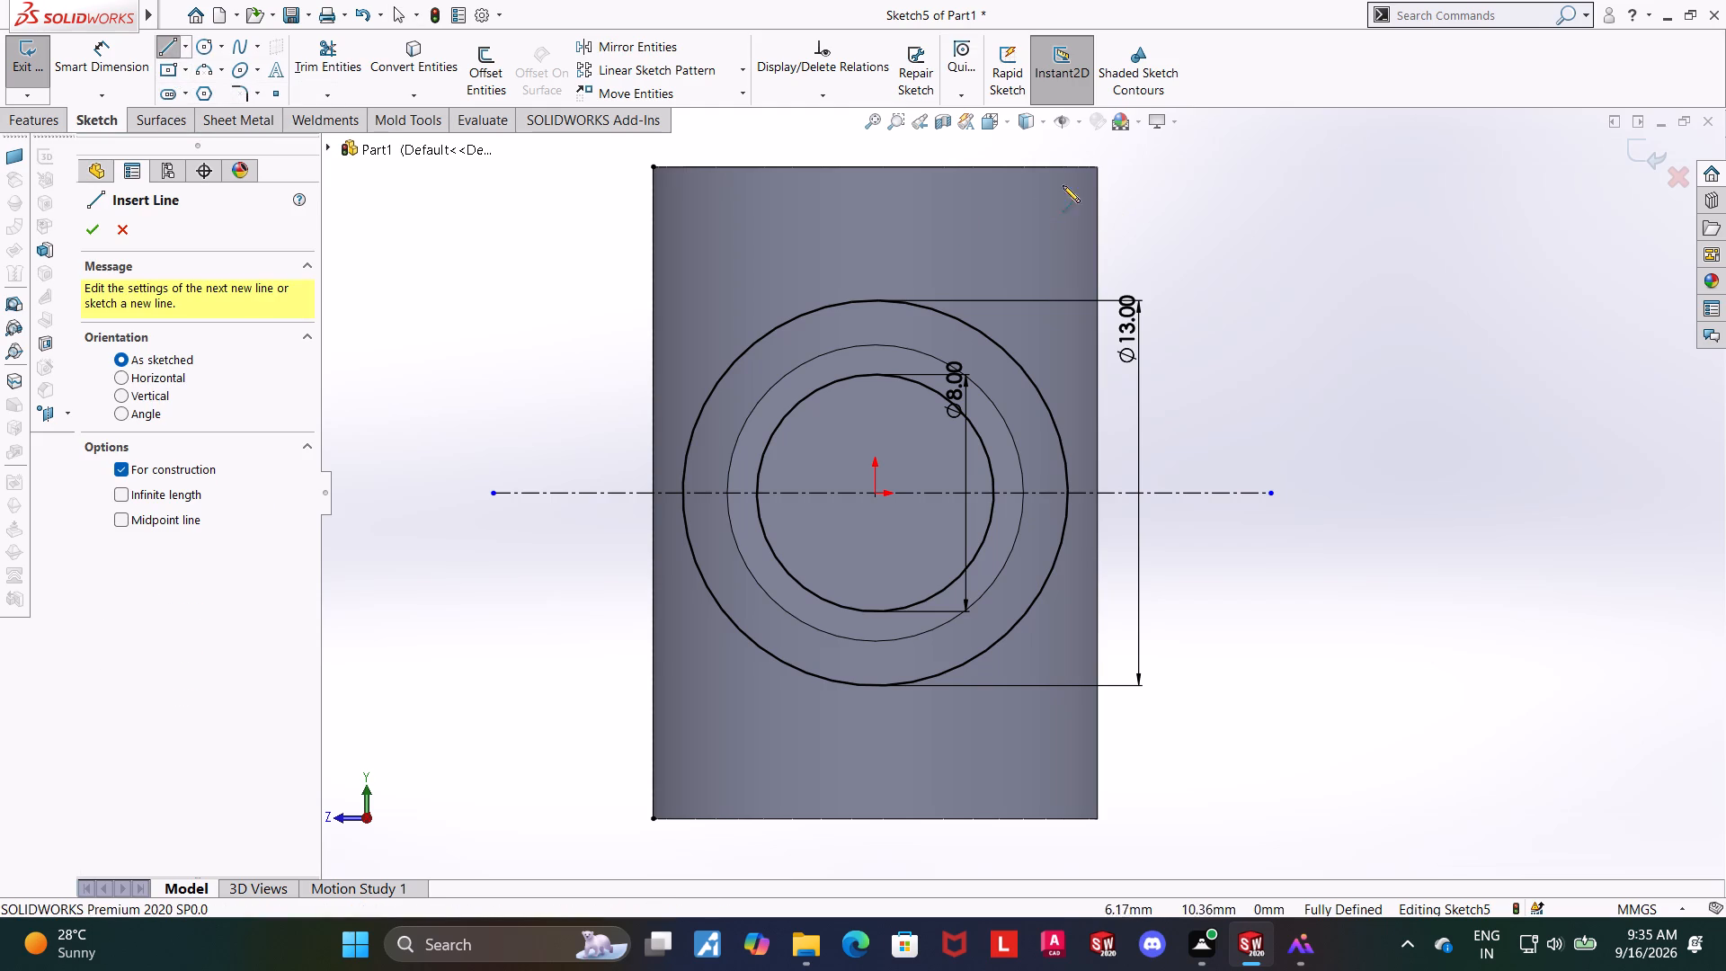
pyautogui.click(1096, 166)
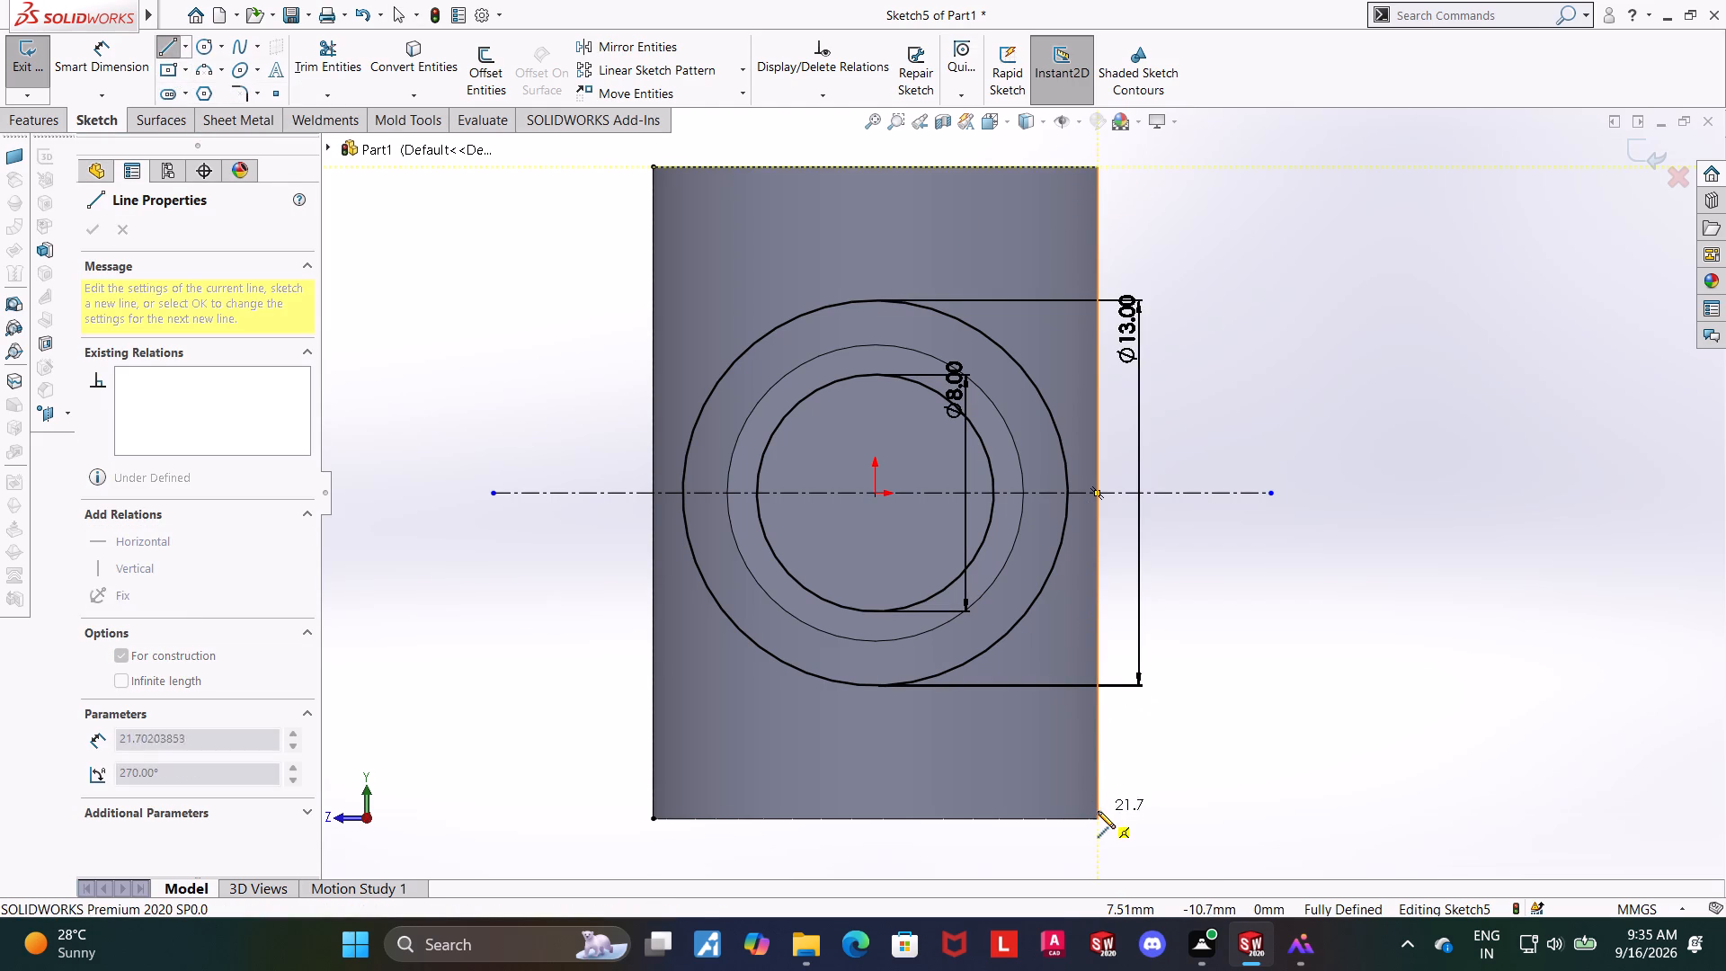
pyautogui.click(1098, 816)
pyautogui.press('Escape')
pyautogui.press('Escape')
pyautogui.press('Escape')
# Draw a small circle about 1.46 mm in diameter where the horizontal centerline crosses the negative Z edge centerline.
pyautogui.click(203, 44)
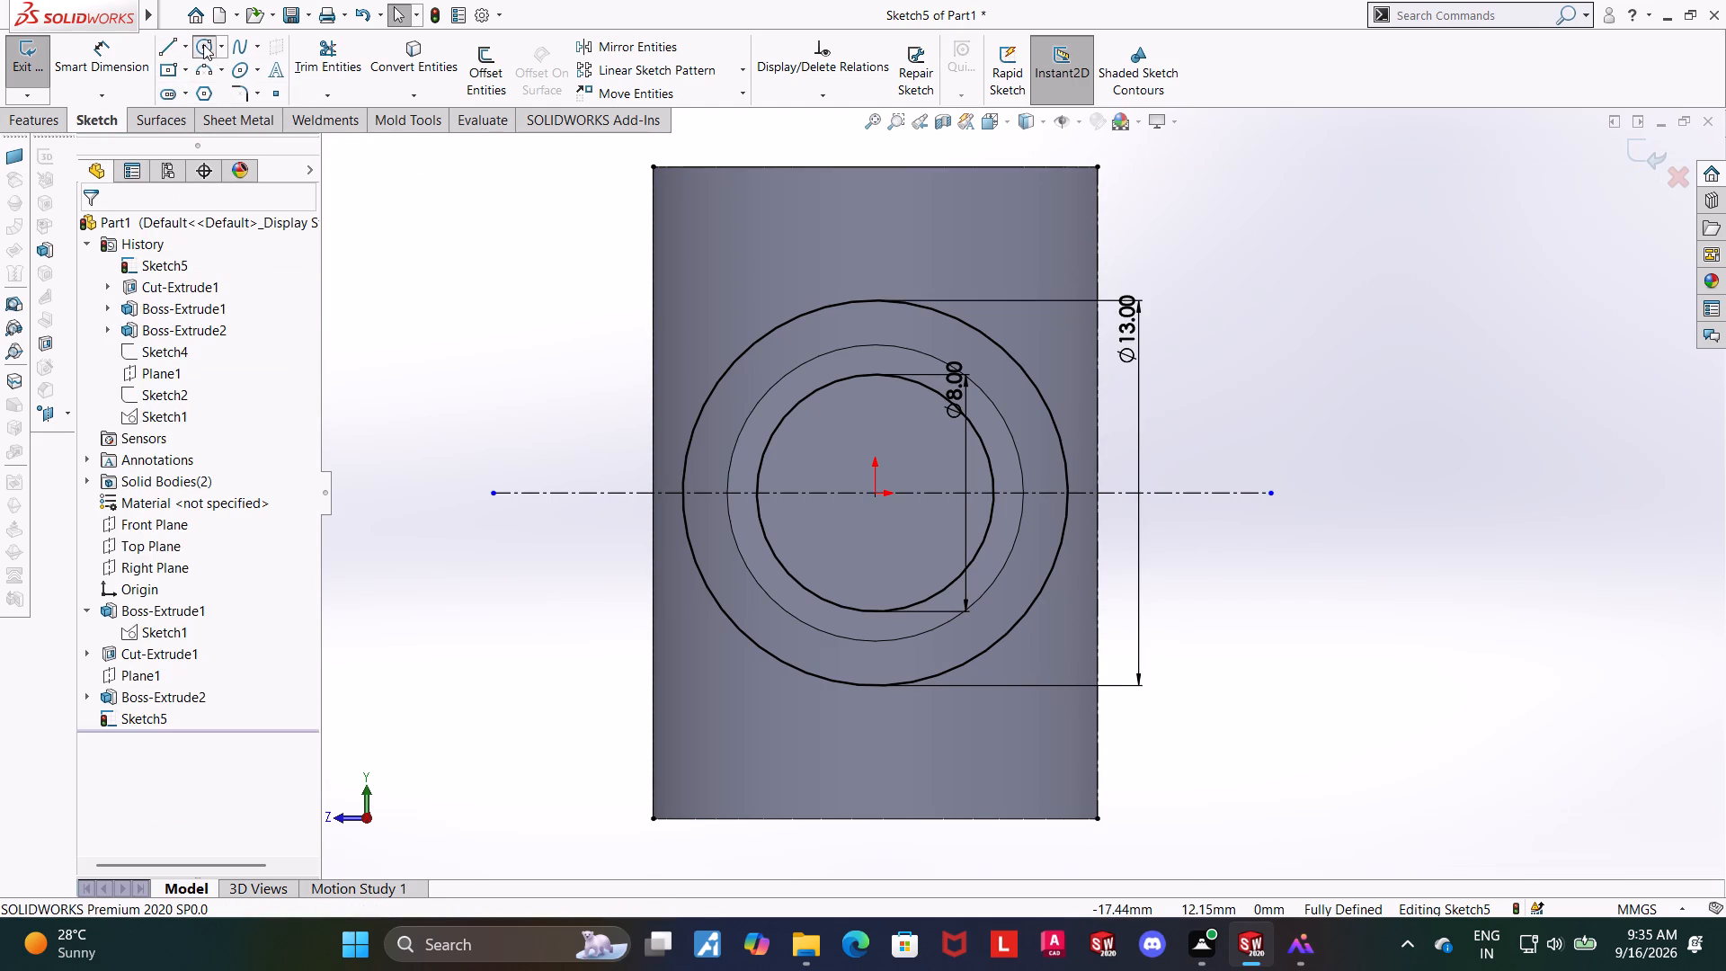
pyautogui.click(1098, 494)
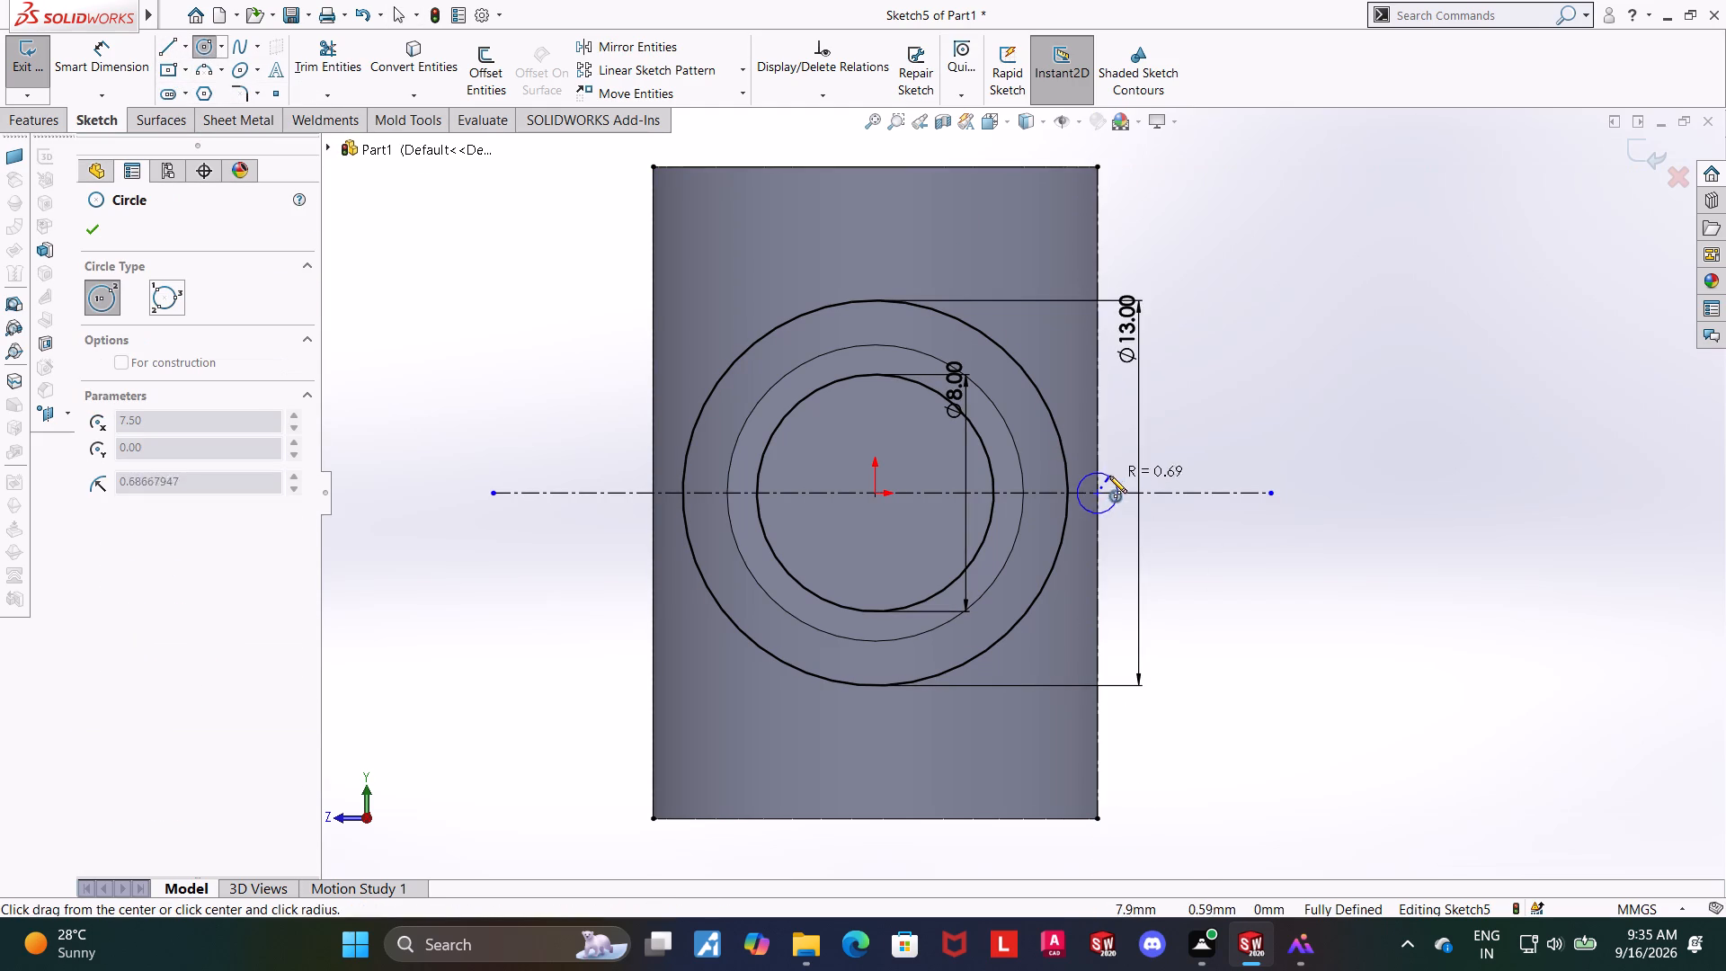
pyautogui.click(1110, 476)
pyautogui.press('Escape')
pyautogui.press('Escape')
# Dimension the small circle on the cylinder's edge to a diameter of 1.95 mm.
pyautogui.click(120, 63)
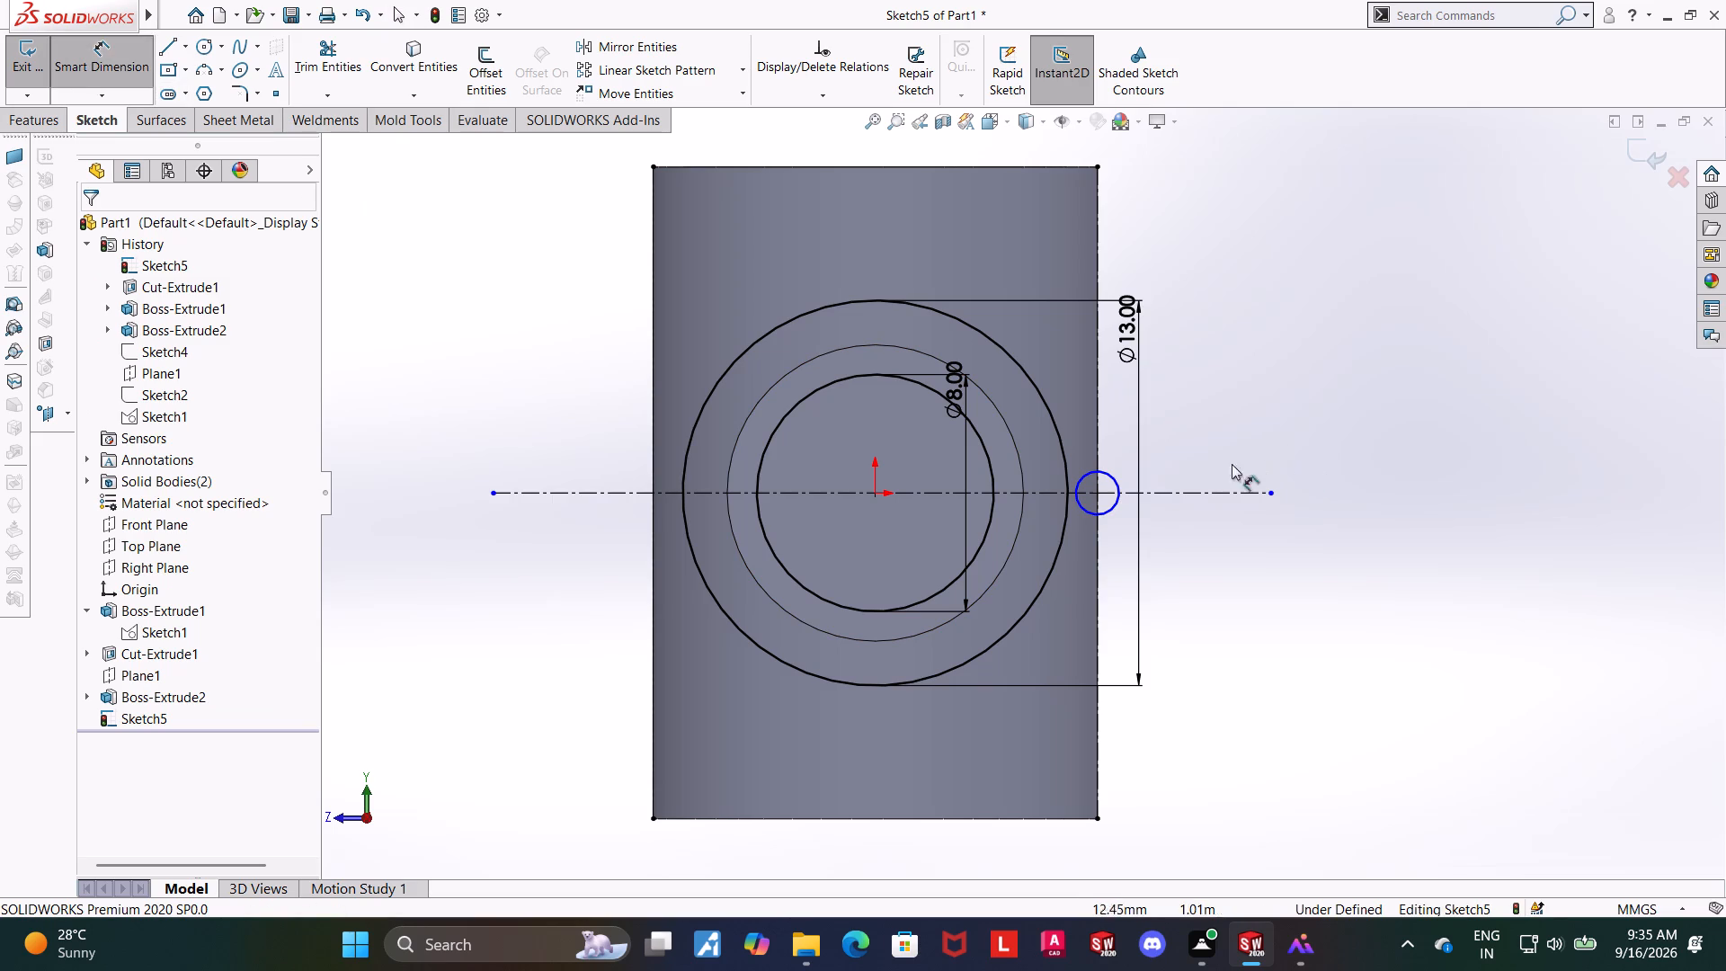
pyautogui.click(1108, 469)
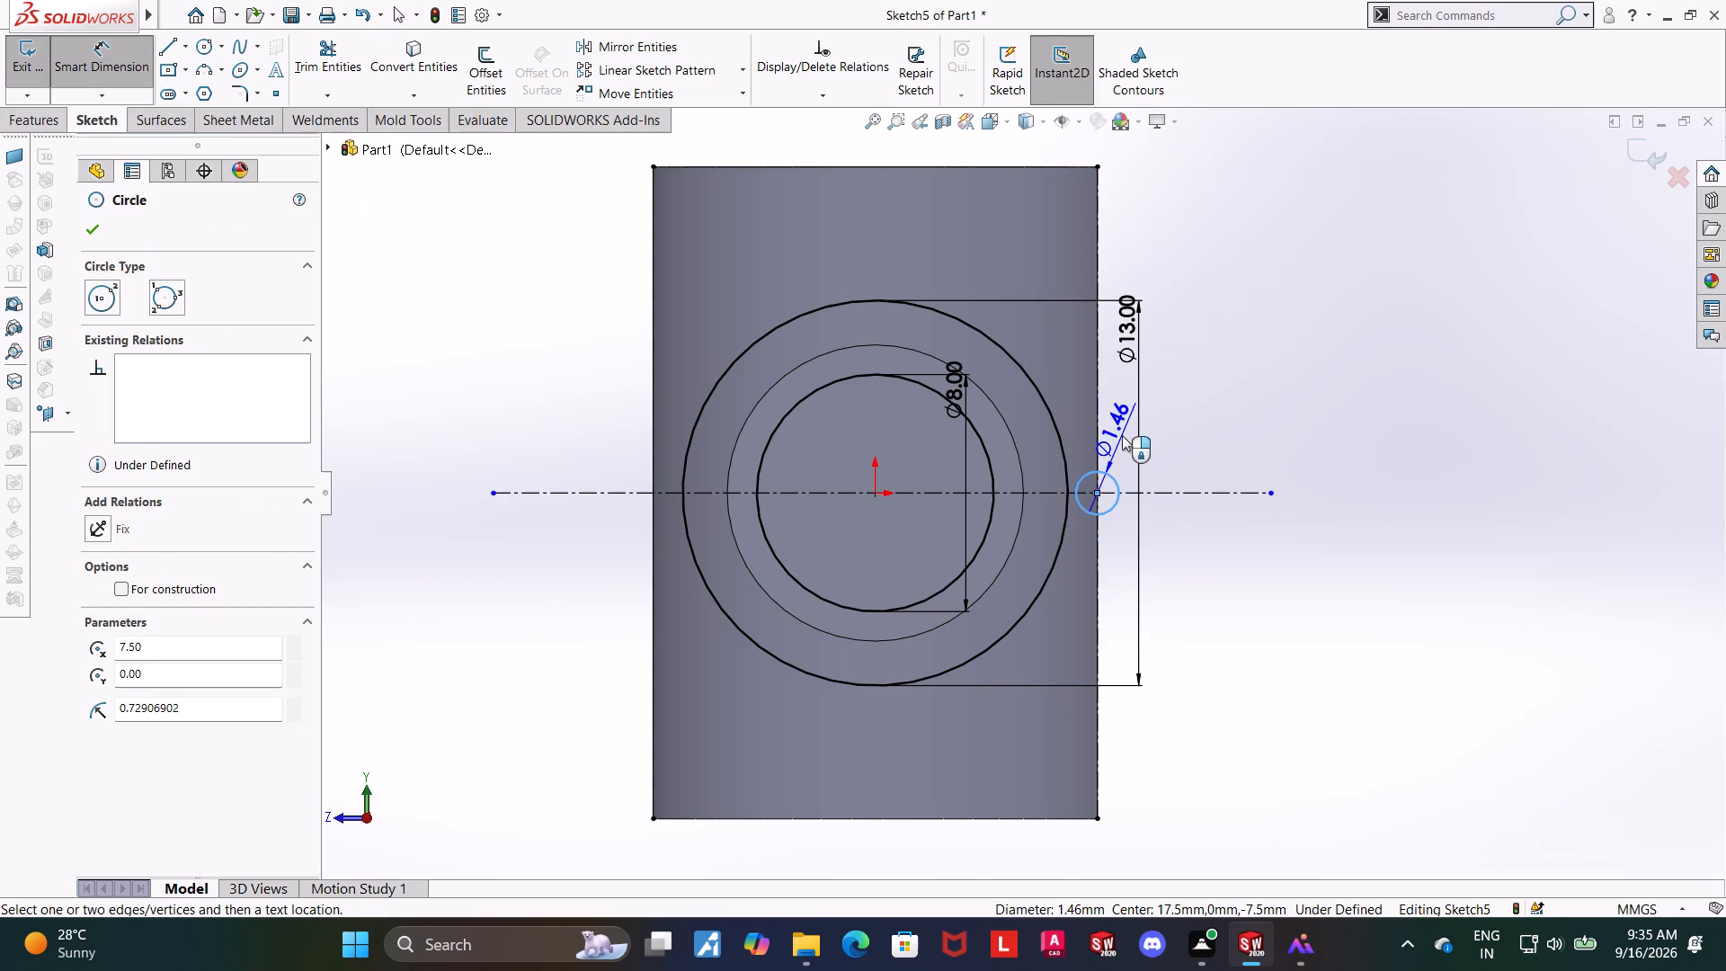
pyautogui.click(1122, 435)
pyautogui.write('1.95')
pyautogui.press('Return')
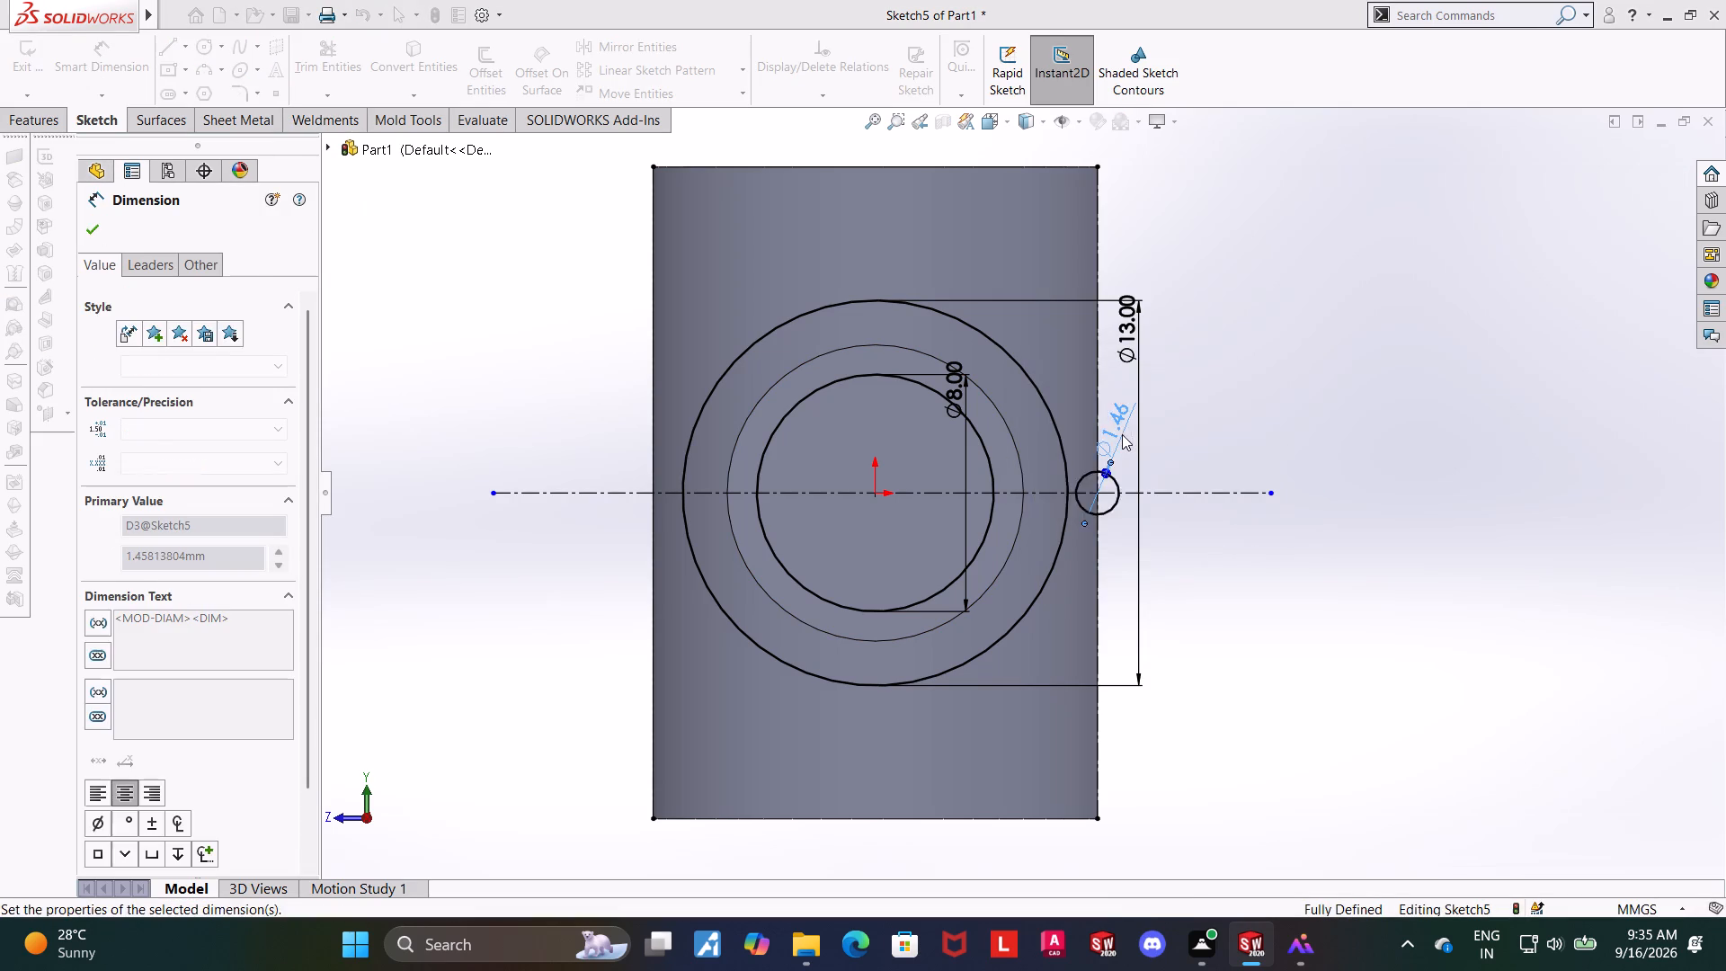
pyautogui.press('Escape')
pyautogui.press('Escape')
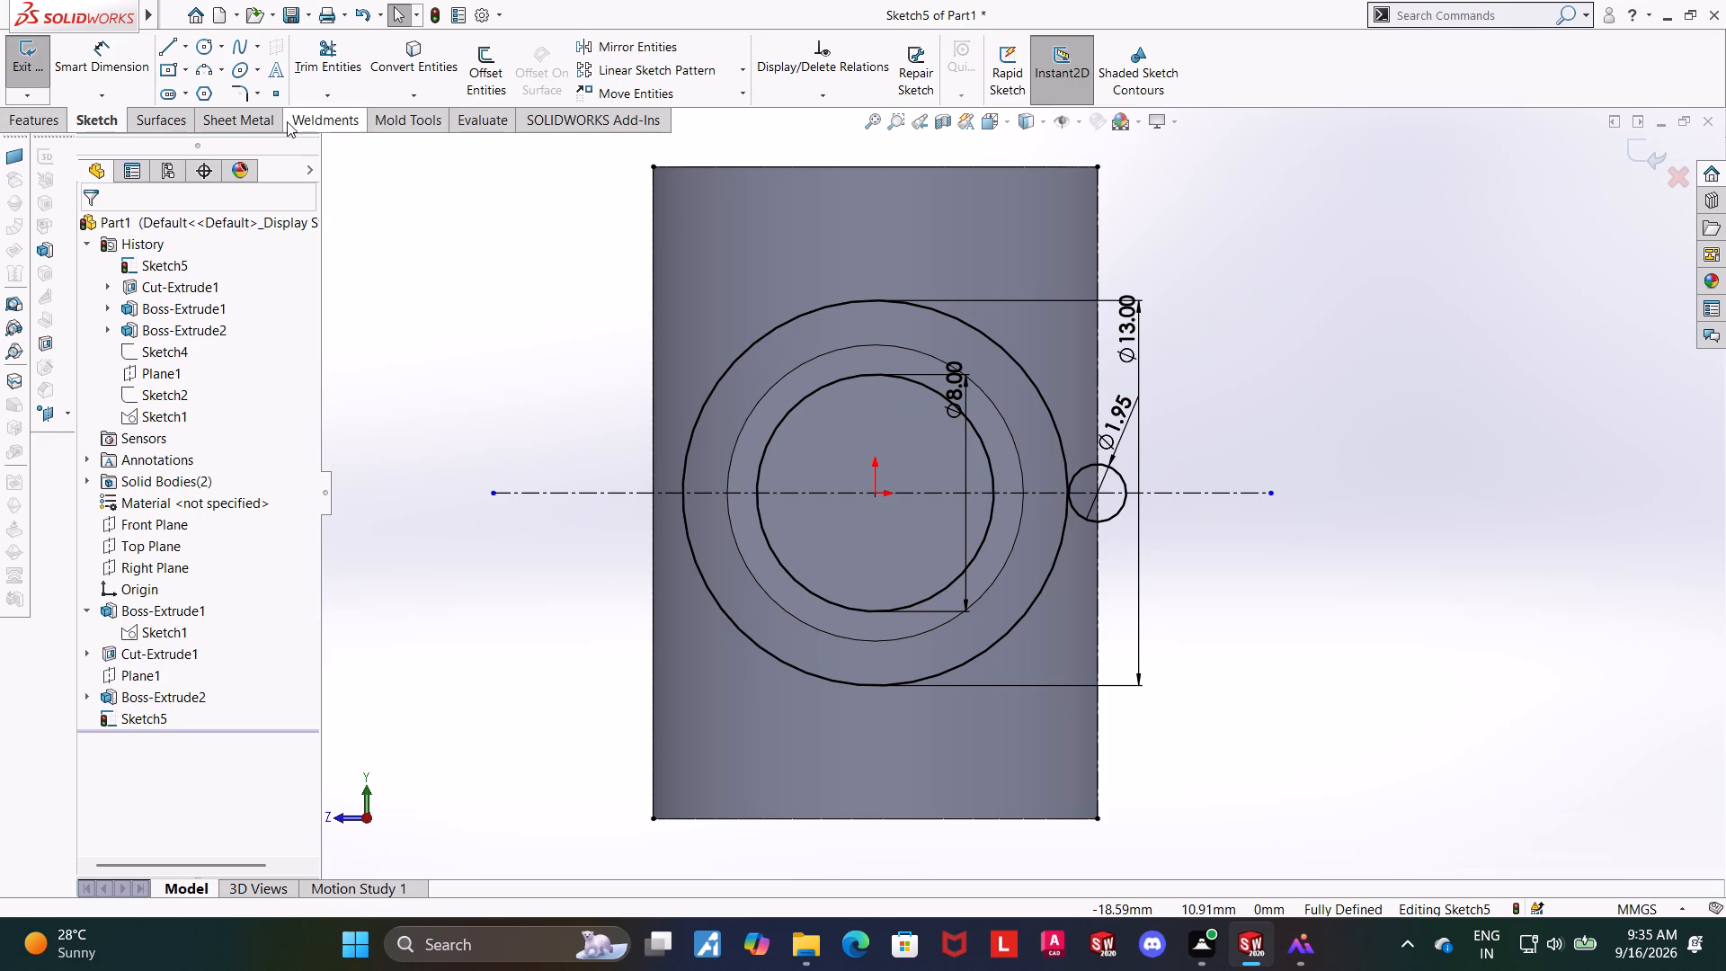
# Draw a concentric circle about 2.86 mm in diameter around the 1.95 mm circle.
pyautogui.click(203, 47)
pyautogui.scroll(-3, 1076, 477)
pyautogui.click(1106, 504)
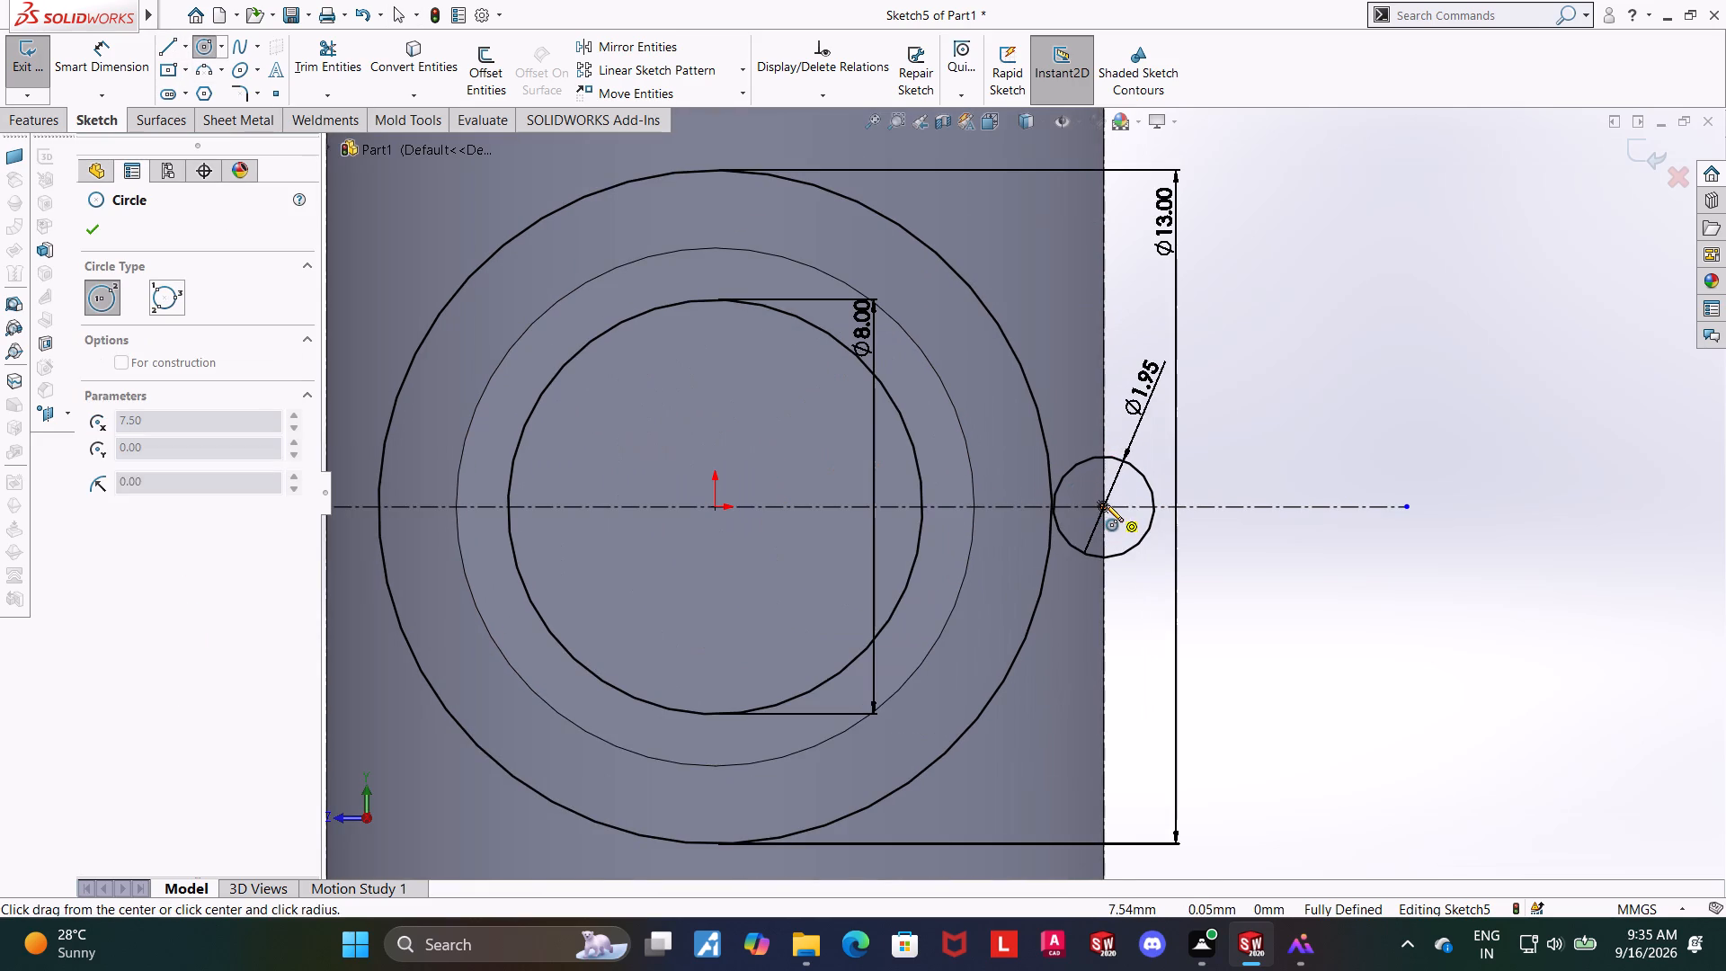
pyautogui.click(1147, 447)
pyautogui.press('Escape')
pyautogui.press('Escape')
# Dimension the outer concentric circle around the 1.95 mm circle to a diameter of 5.54 mm.
pyautogui.click(85, 67)
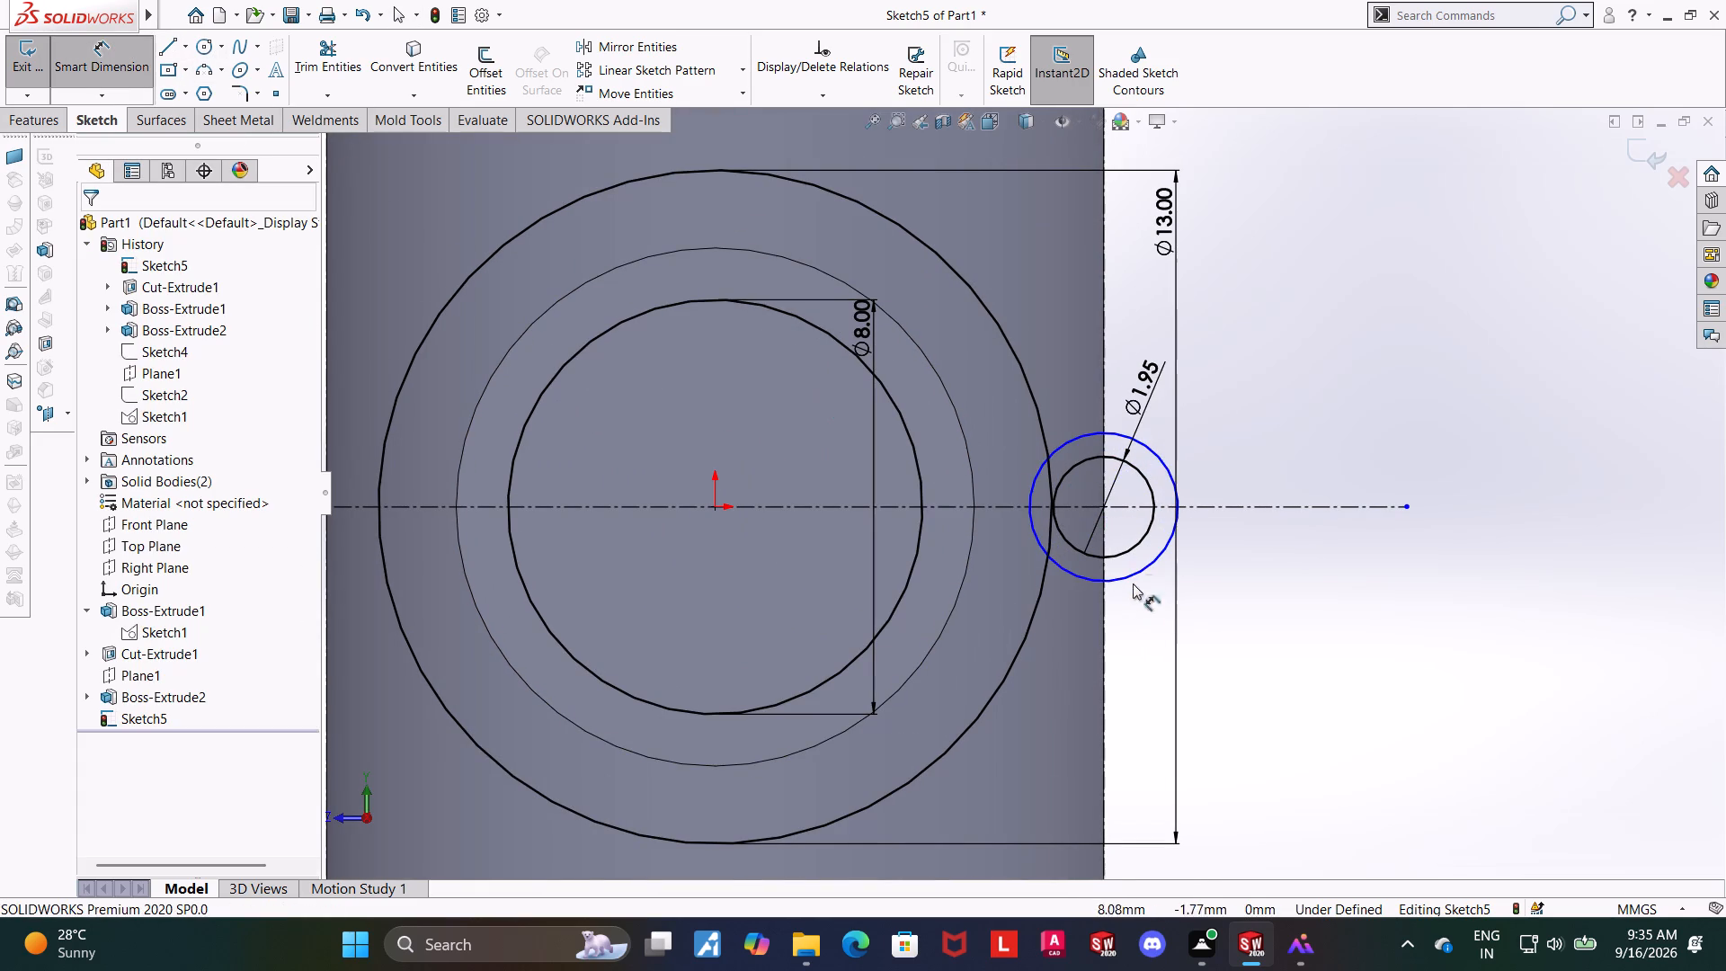
pyautogui.click(1135, 573)
pyautogui.click(1254, 590)
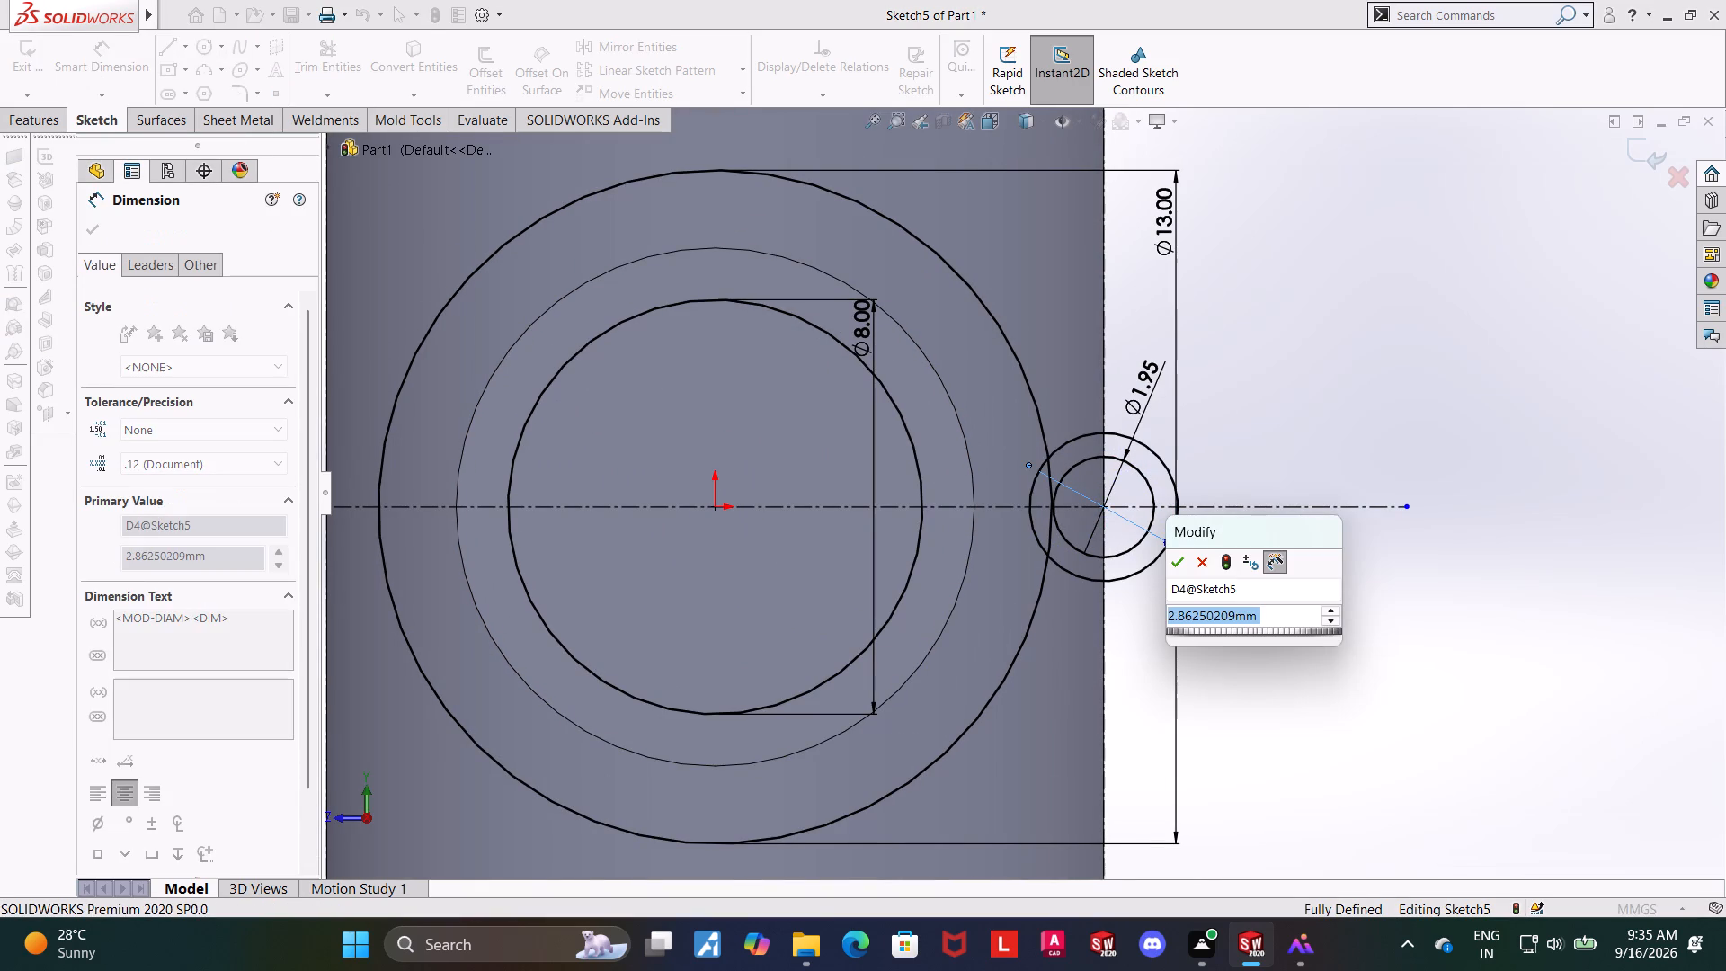
pyautogui.write('2.7')
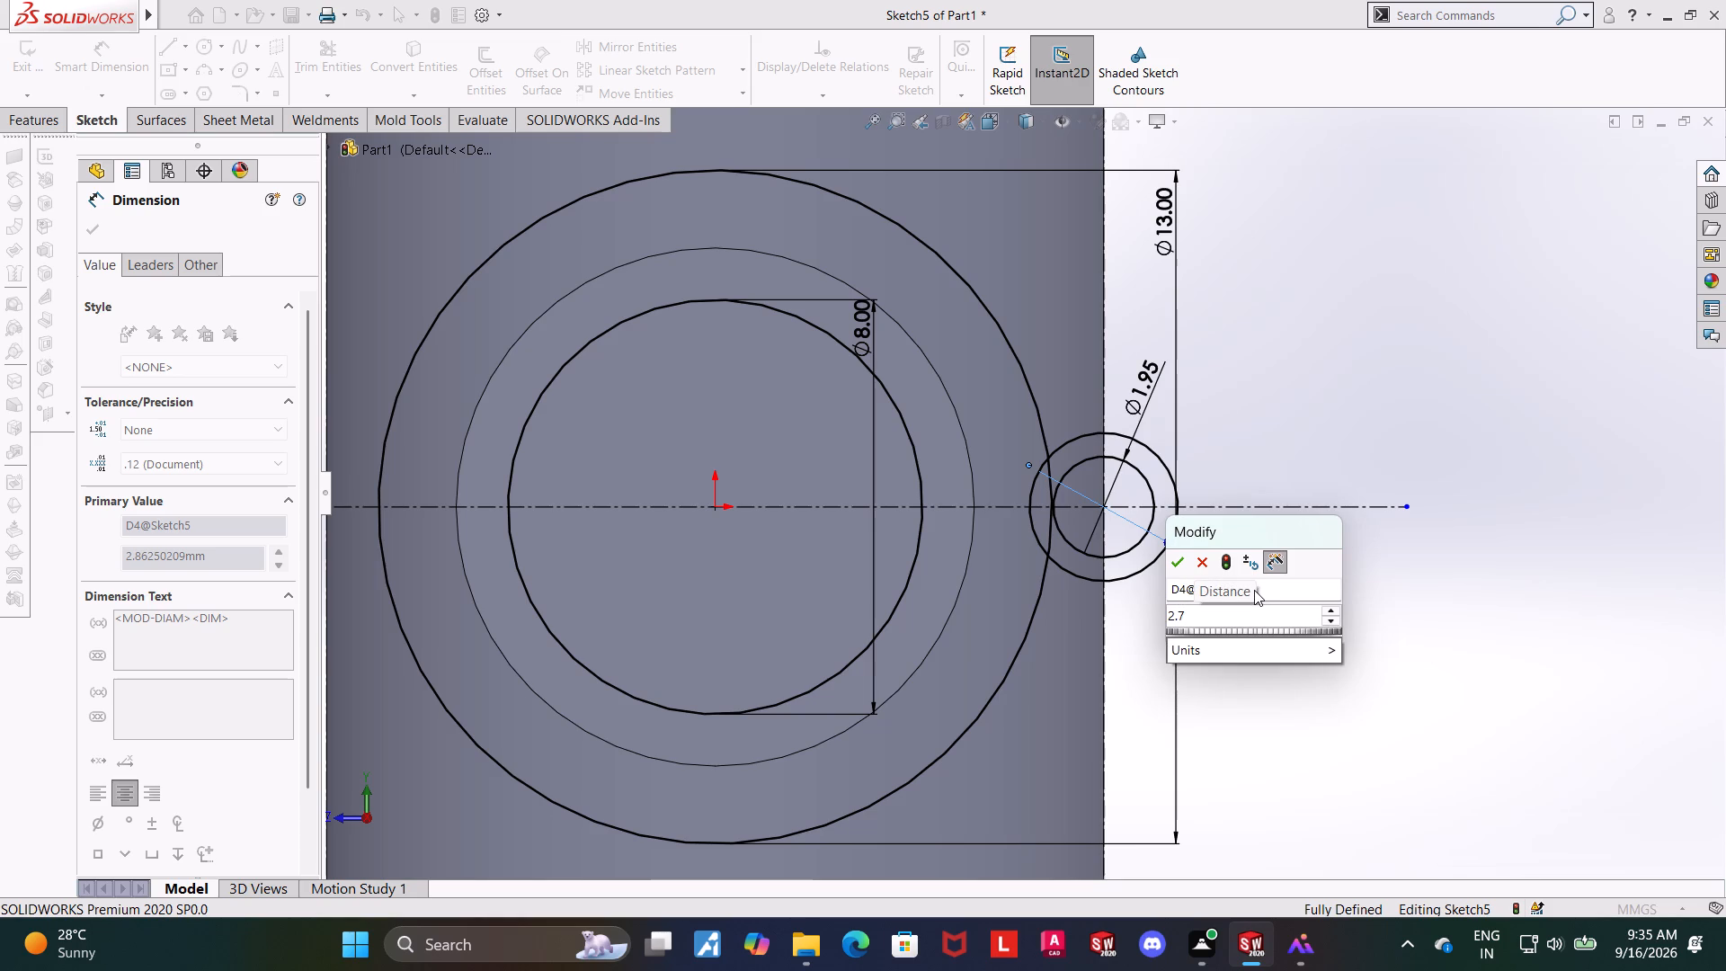
pyautogui.write('75')
pyautogui.press('BackSpace')
pyautogui.press('BackSpace')
pyautogui.press('BackSpace')
pyautogui.press('BackSpace')
pyautogui.press('BackSpace')
pyautogui.press('BackSpace')
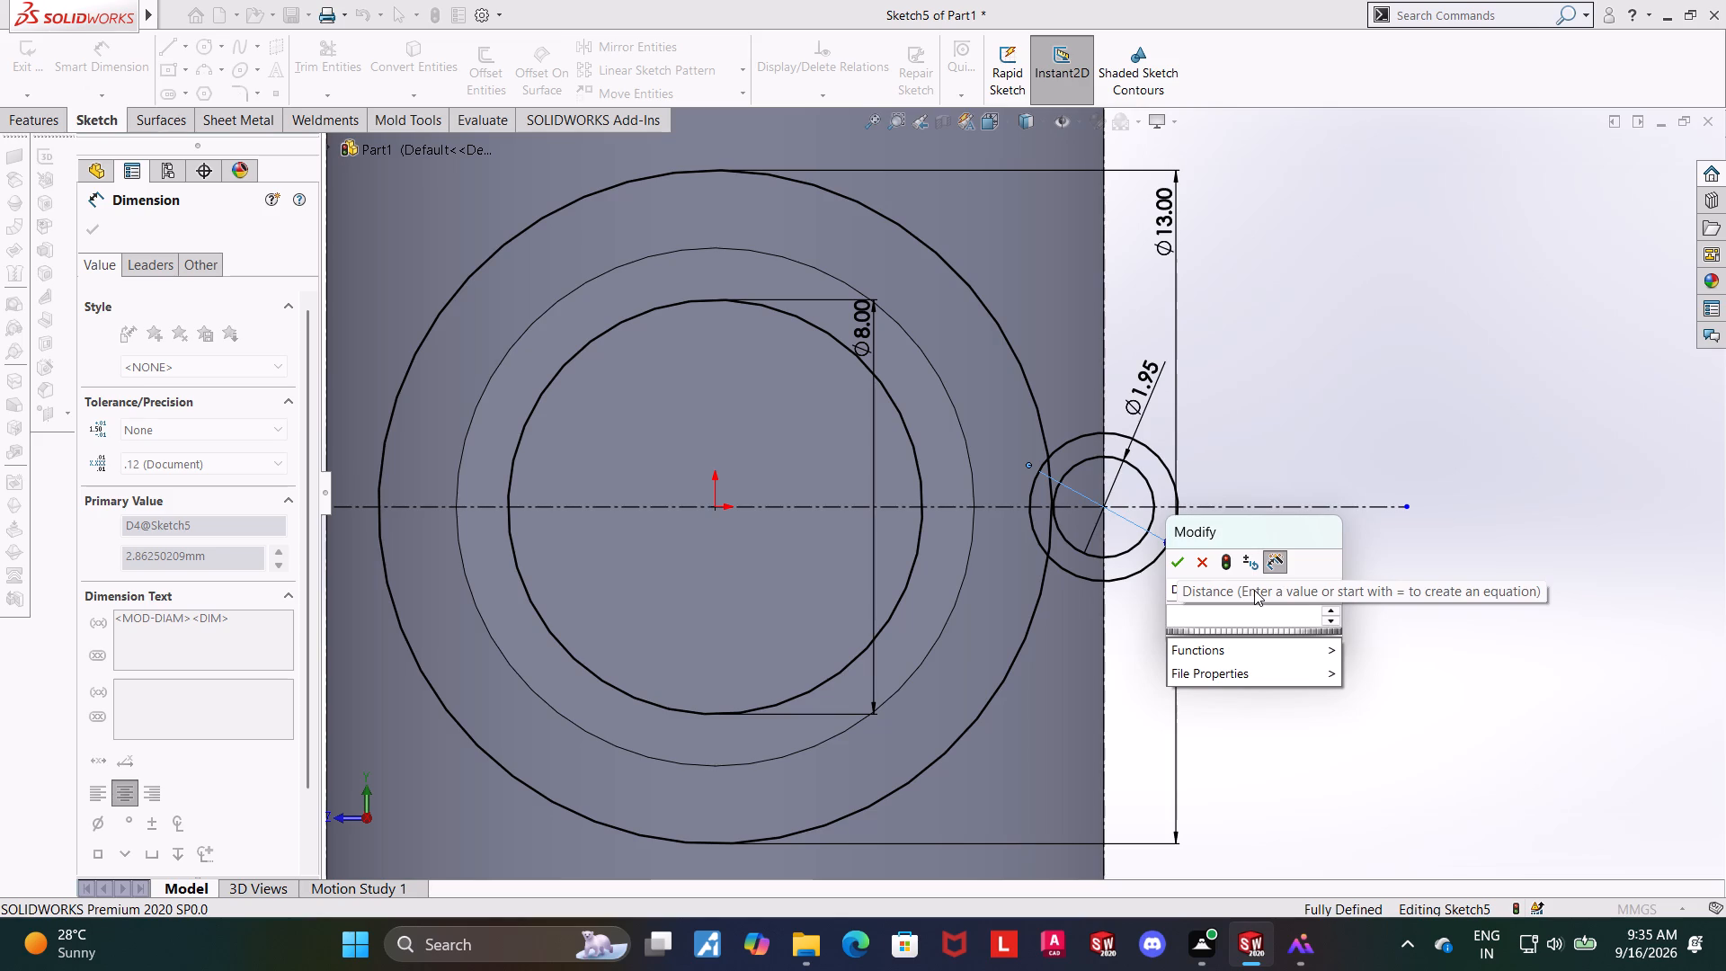
pyautogui.write('5.5')
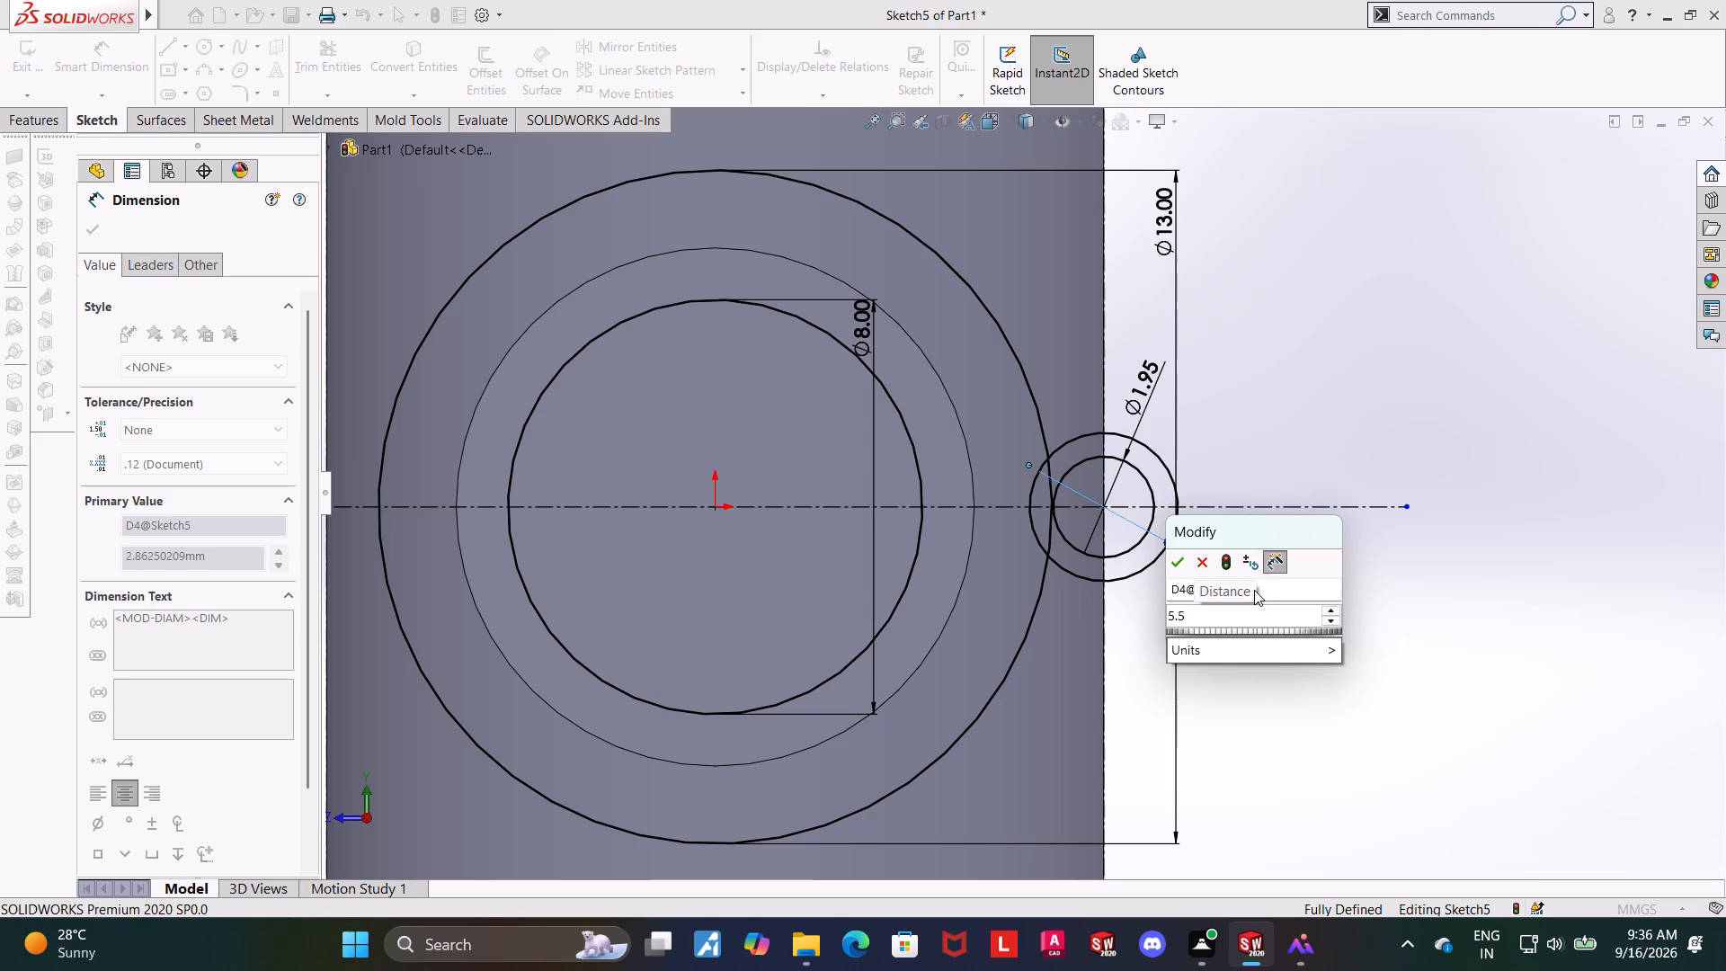
pyautogui.press('4')
pyautogui.press('Return')
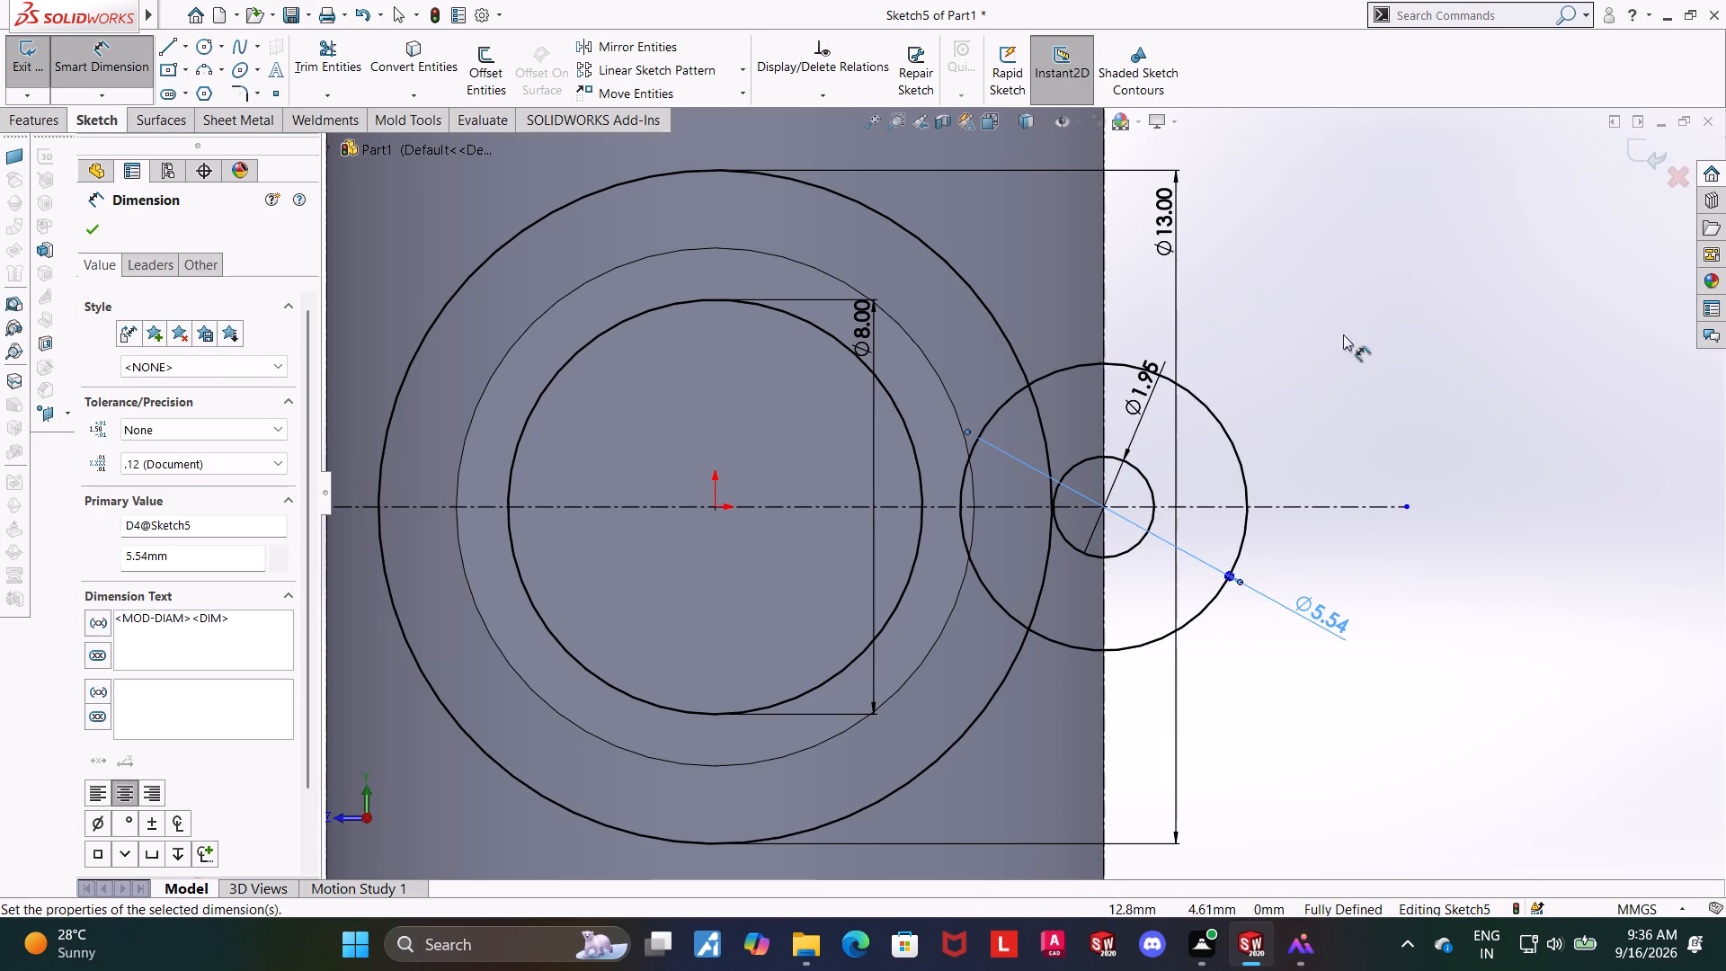
# Draw a vertical centerline about 23.29 mm long through the origin, from below the 13 mm circle to above the cylinder's top edge.
pyautogui.scroll(5, 1267, 456)
pyautogui.scroll(-3, 1015, 459)
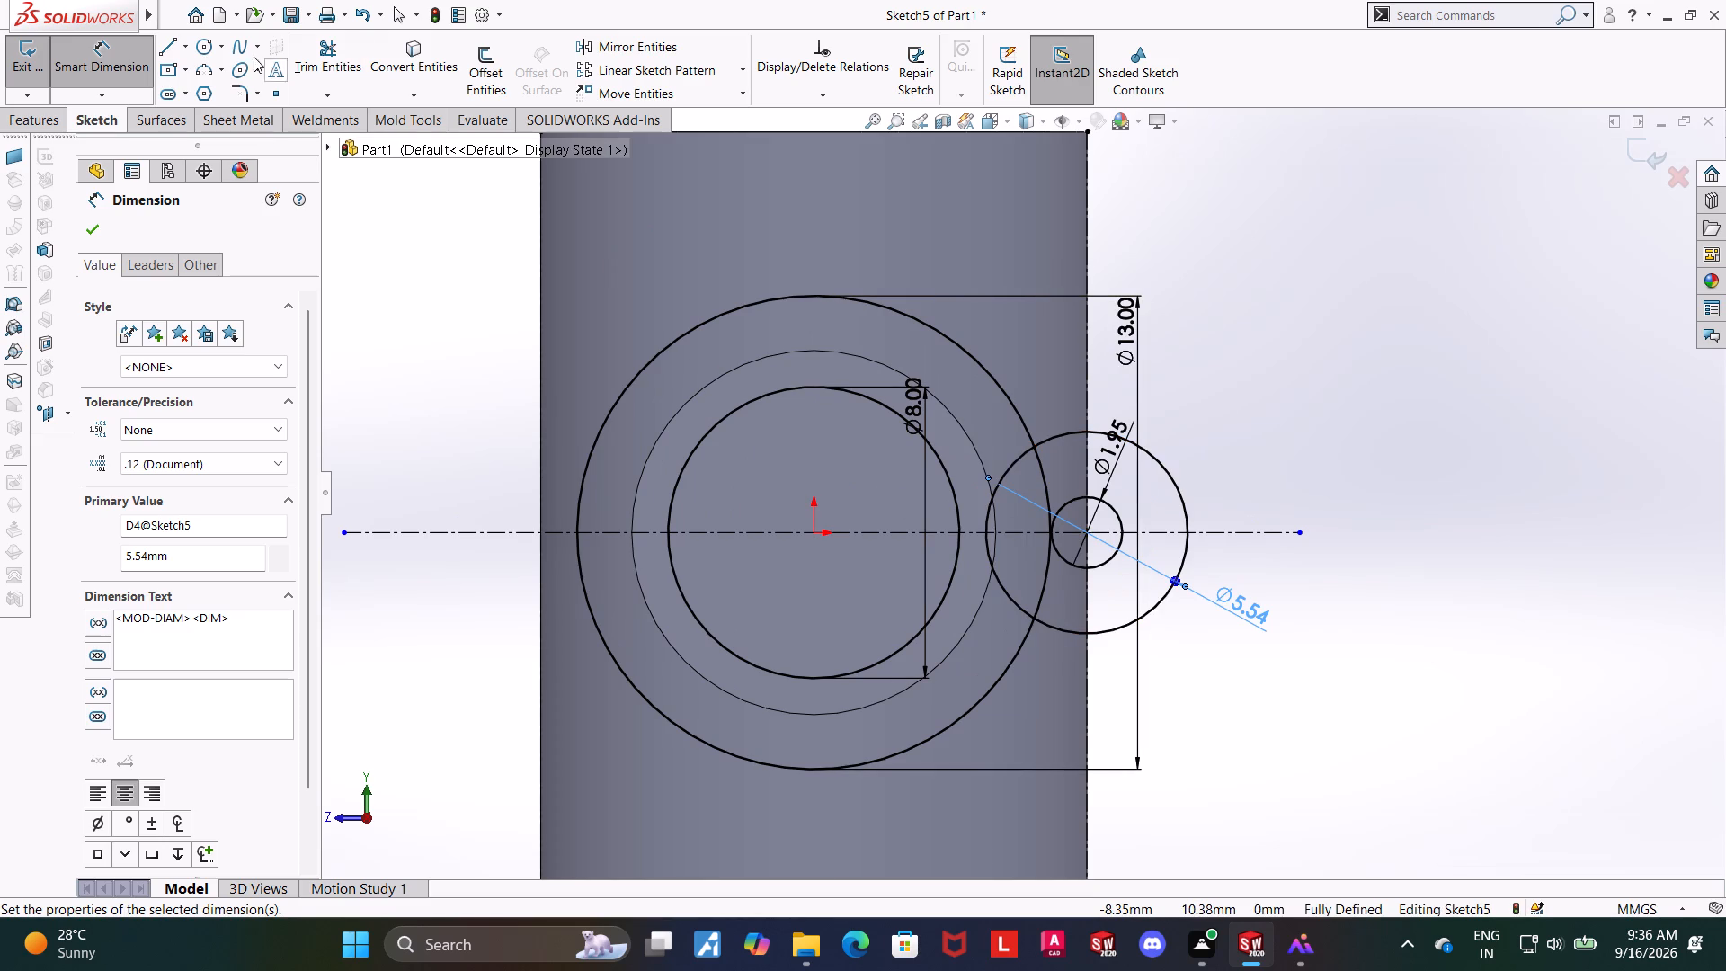
pyautogui.click(189, 42)
pyautogui.click(238, 99)
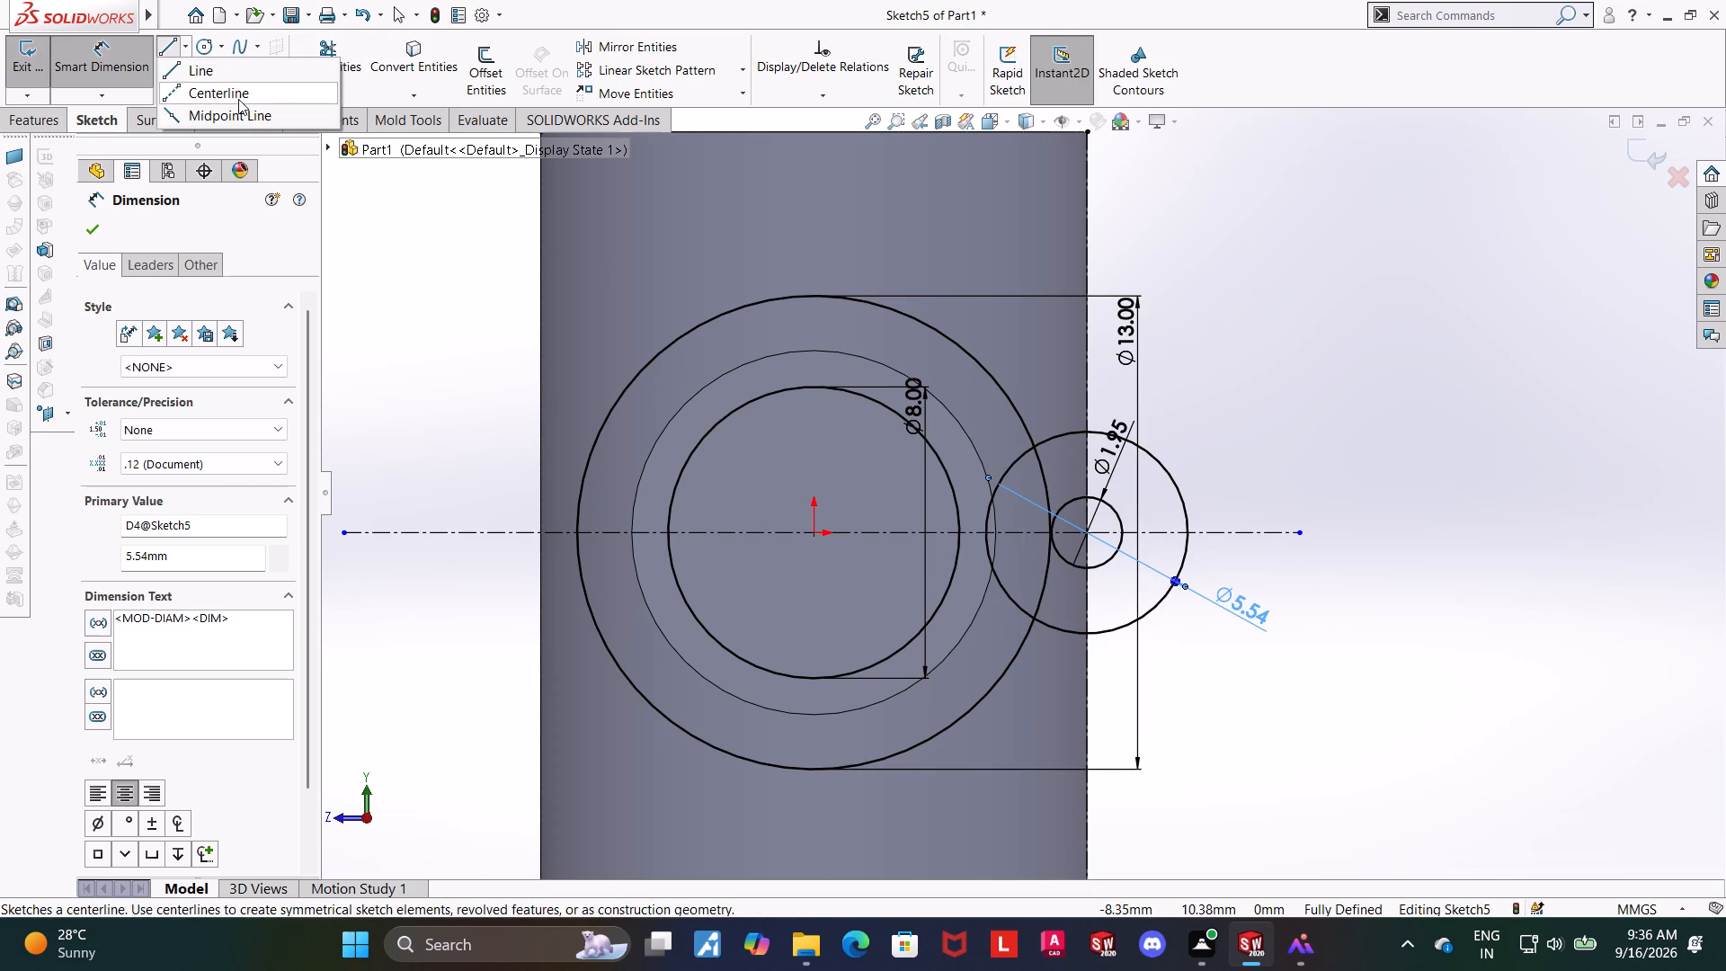
pyautogui.scroll(2, 924, 491)
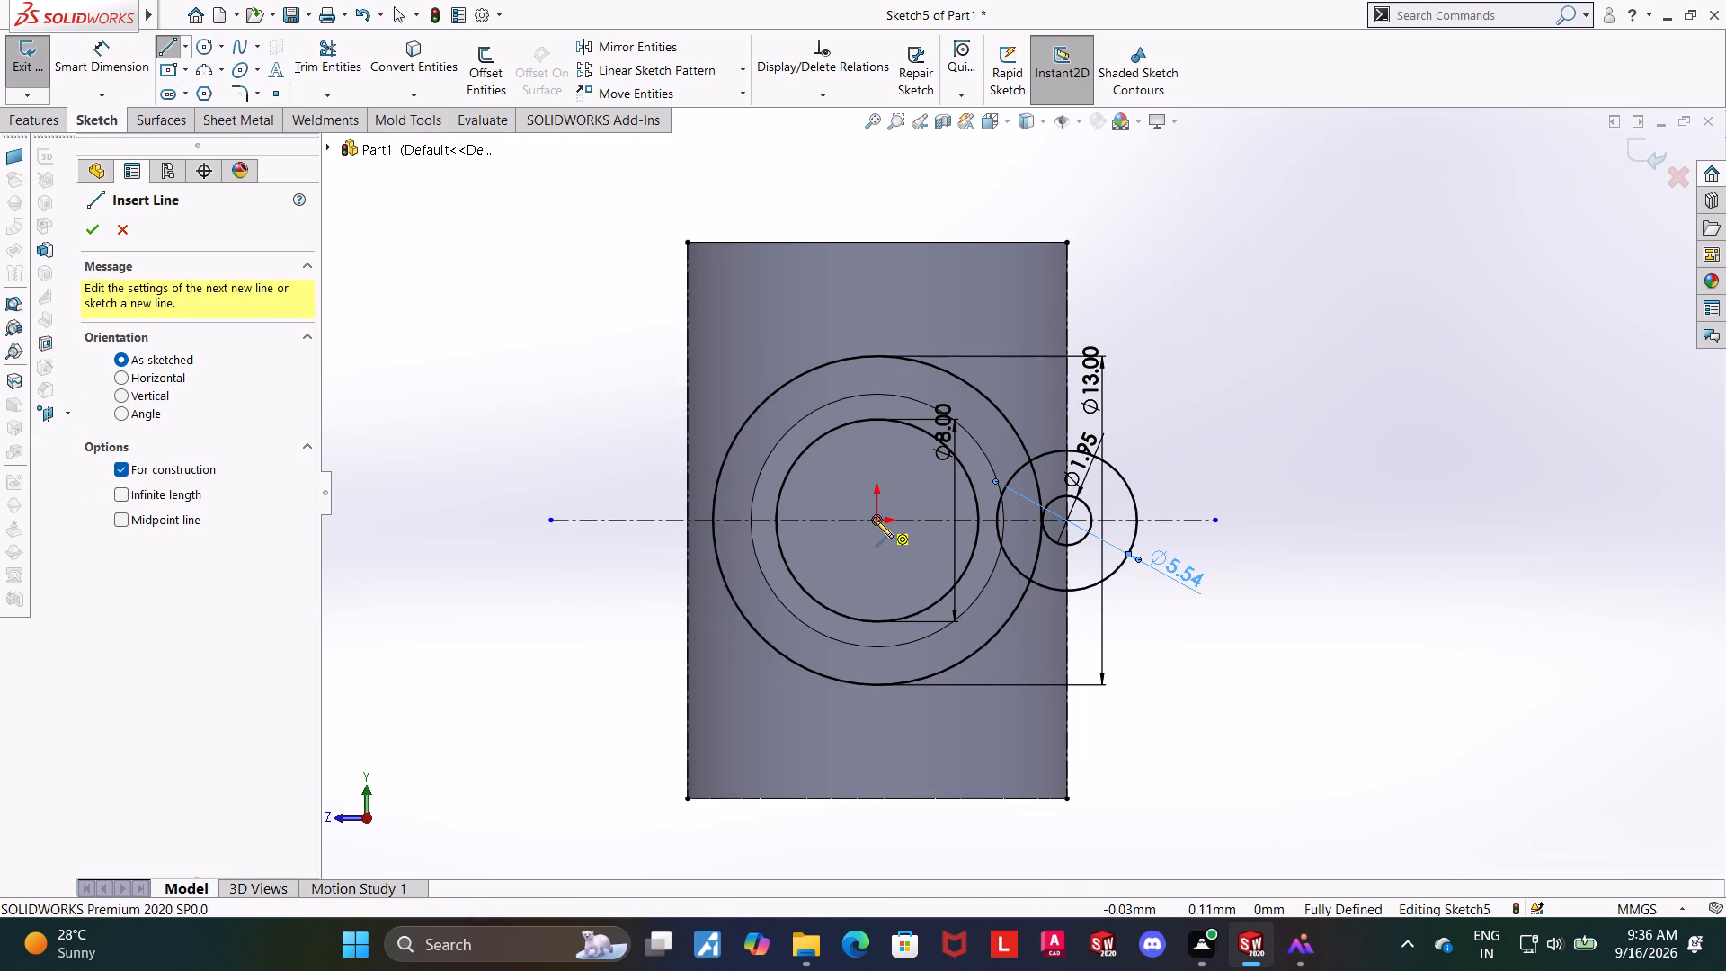
pyautogui.click(880, 769)
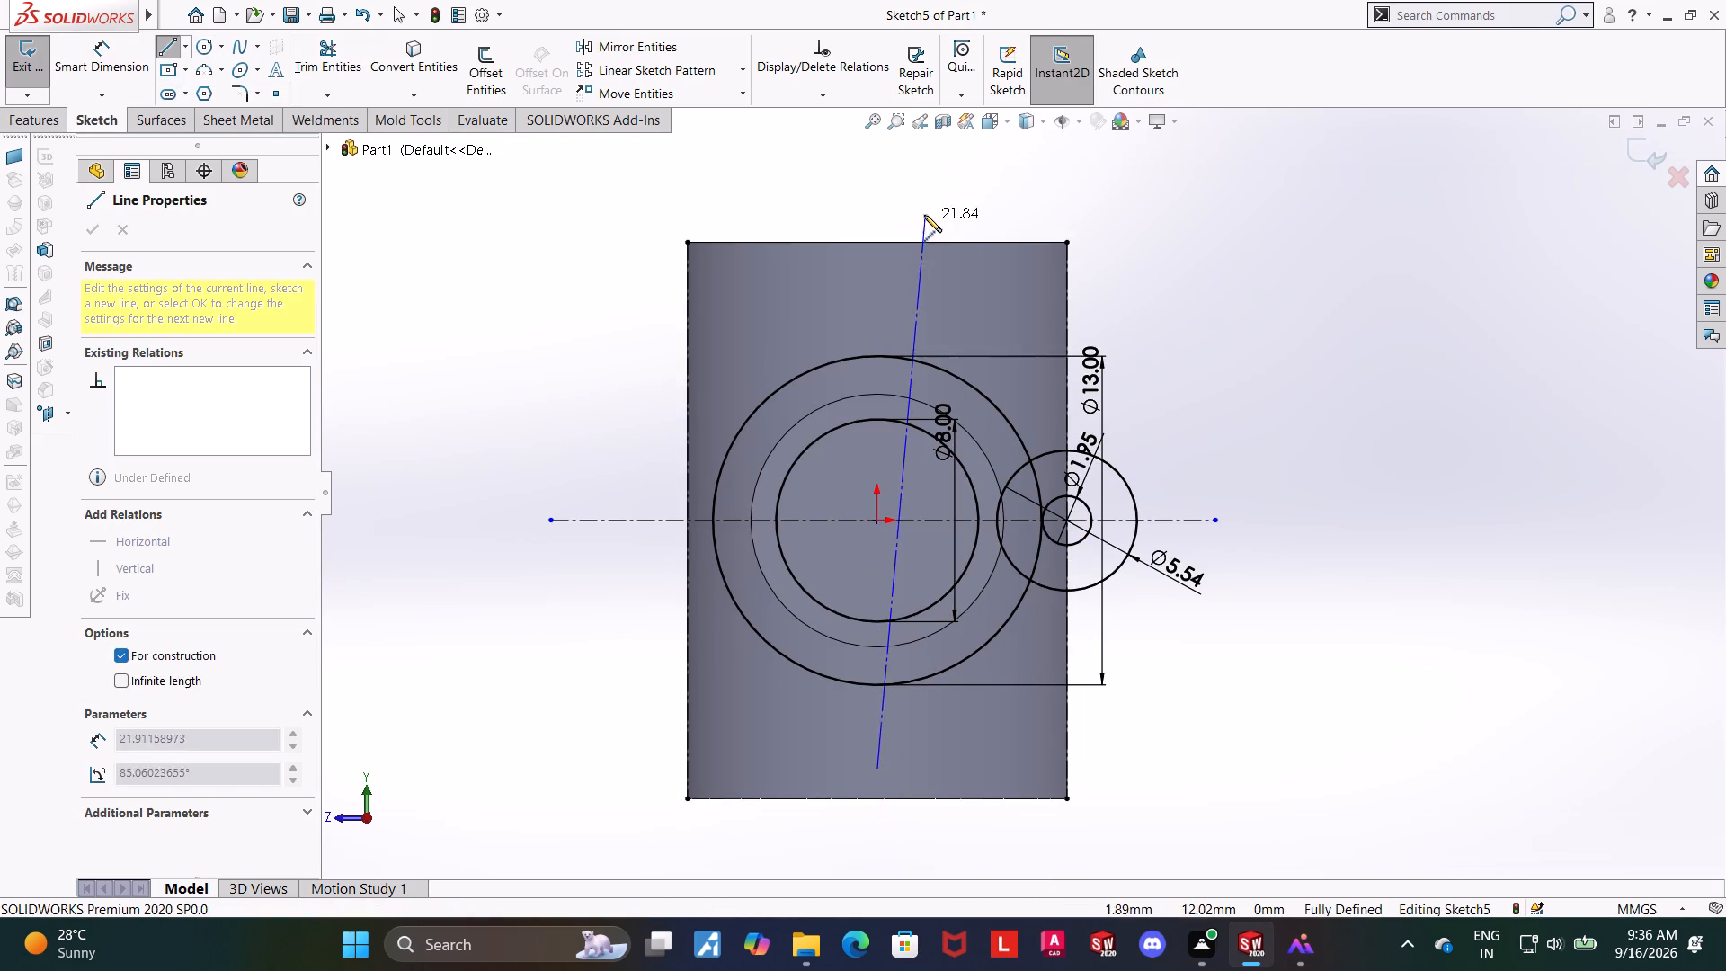
pyautogui.click(882, 180)
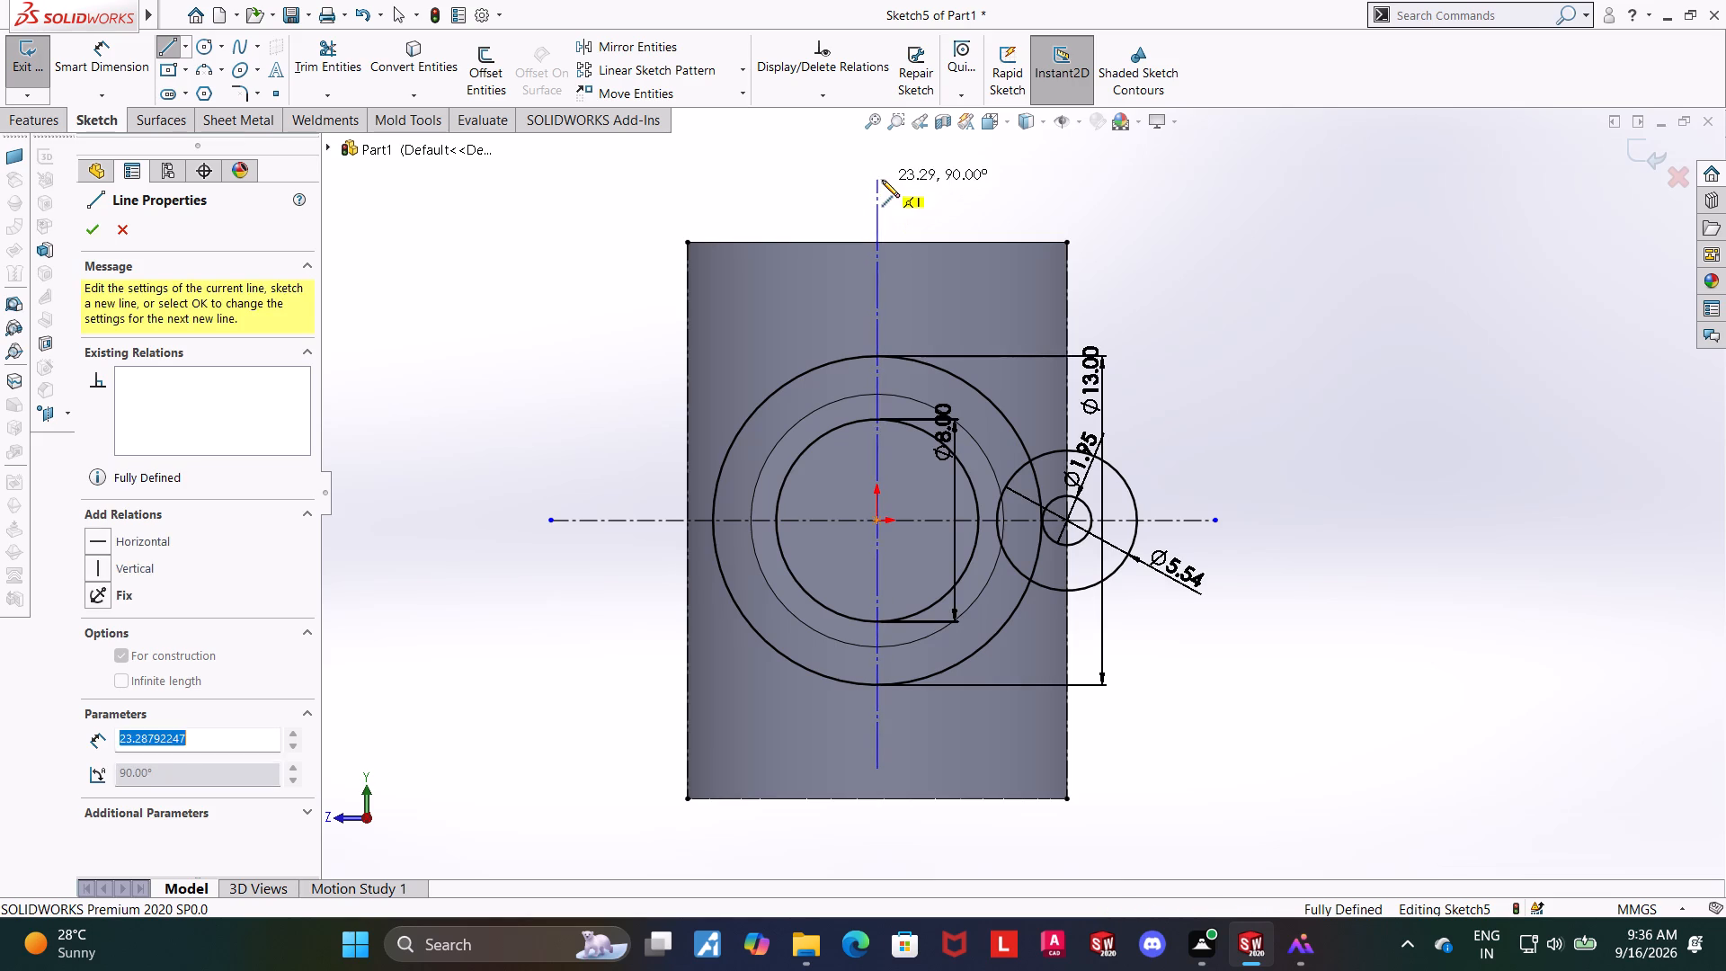
pyautogui.press('Escape')
pyautogui.press('Escape')
pyautogui.press('Escape')
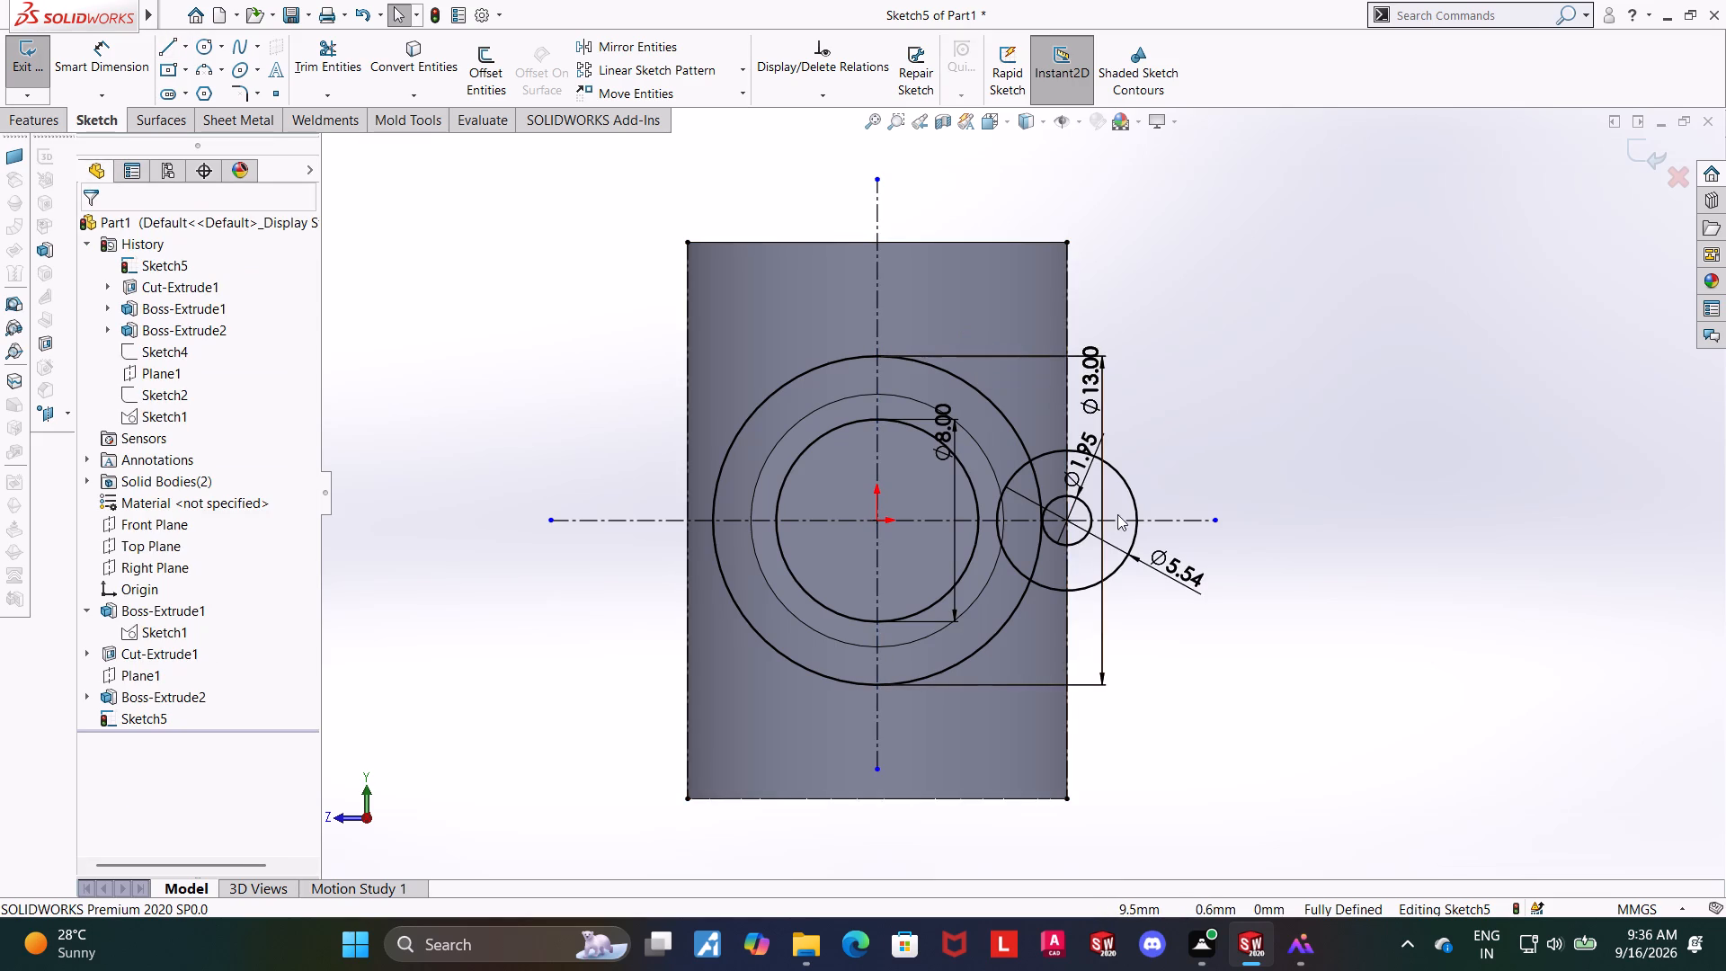
pyautogui.scroll(-2, 1085, 522)
pyautogui.press('Escape')
pyautogui.press('Escape')
# Draw a sloping line about 6.5 mm long from the upper part of the 13 mm circle to the top of the 5.54 mm circle.
pyautogui.click(171, 49)
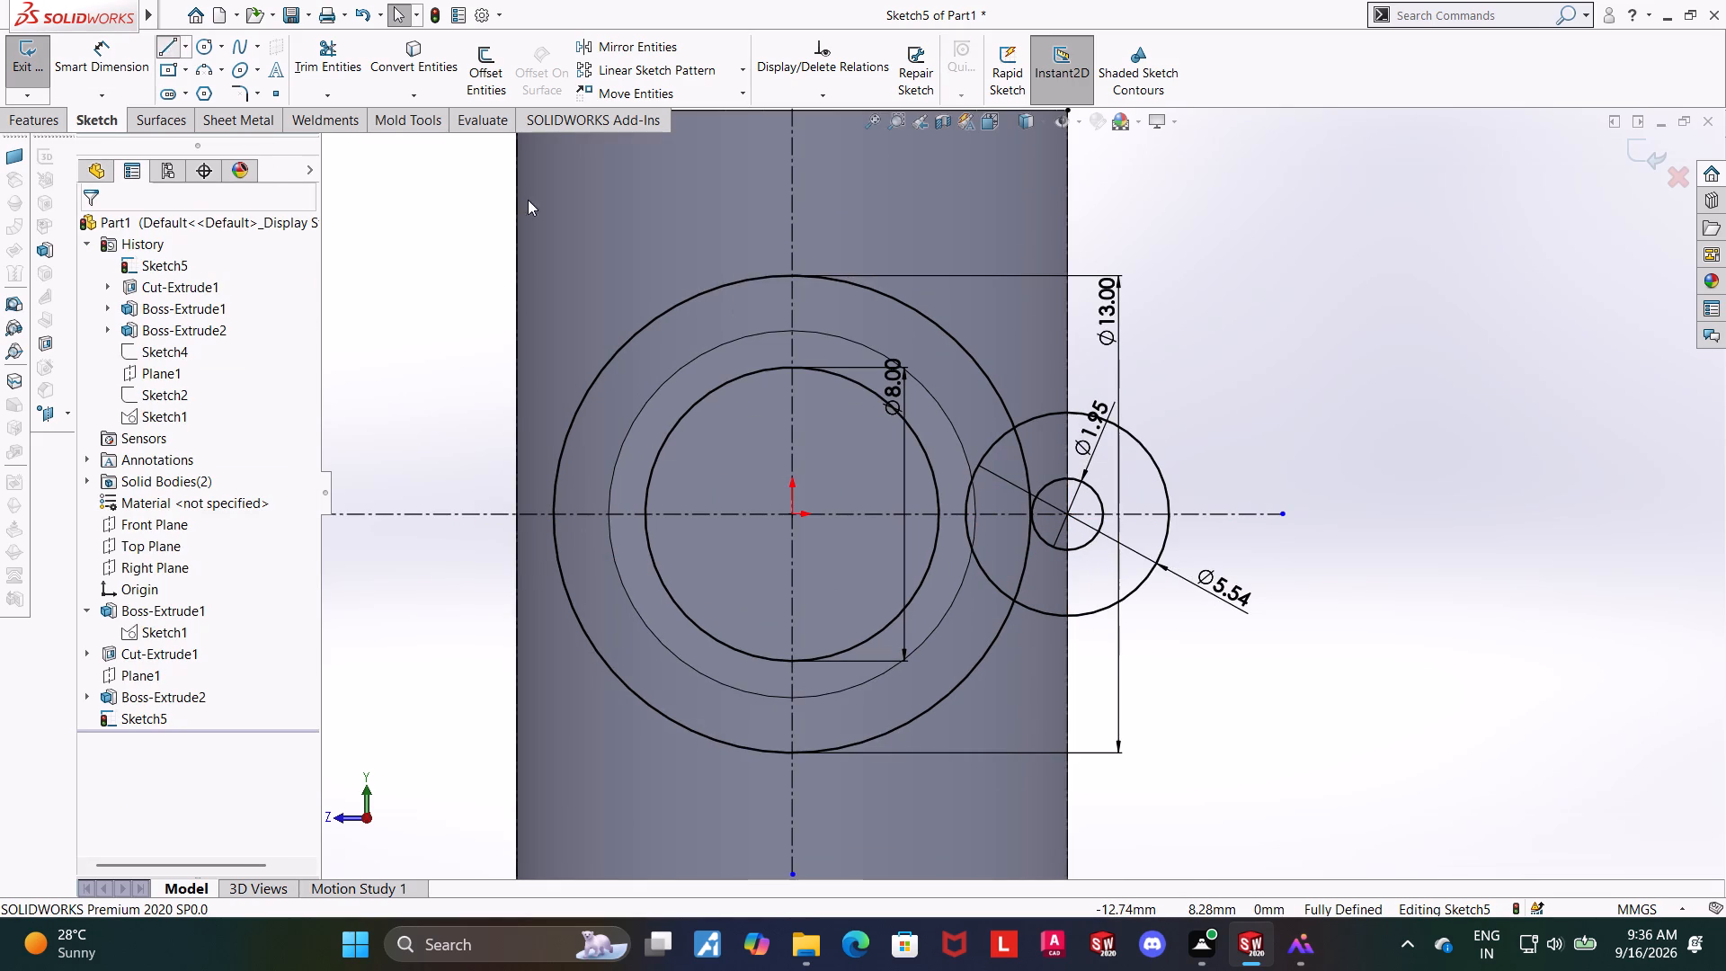
pyautogui.click(912, 309)
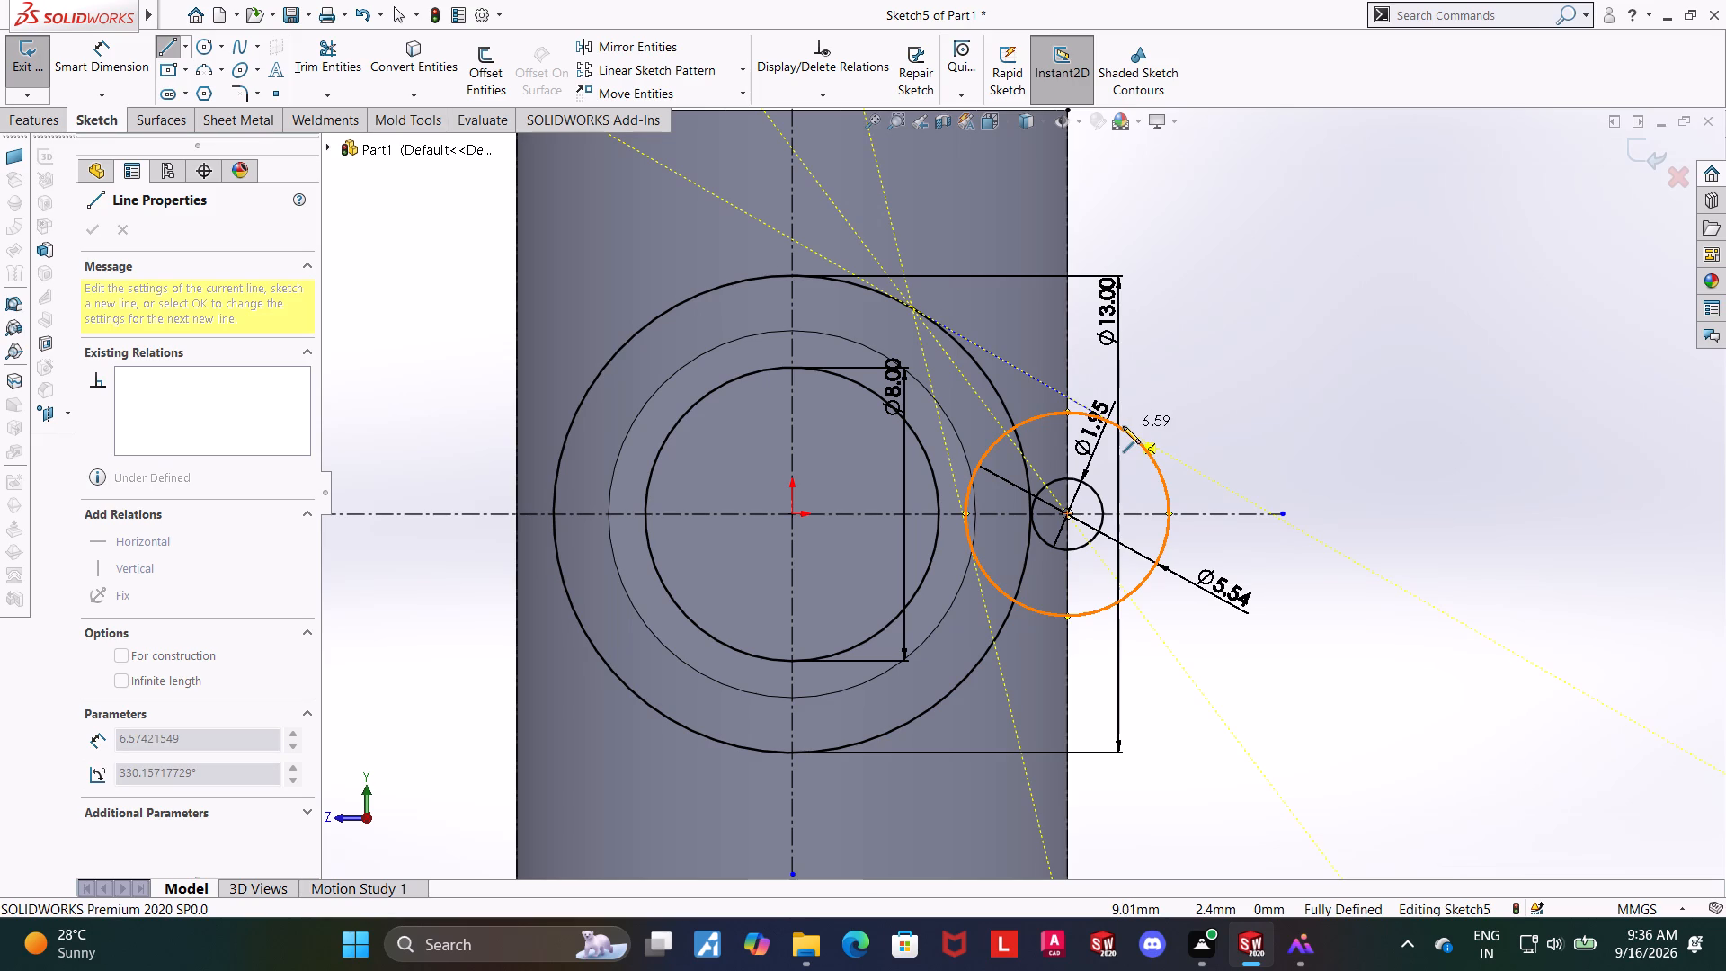
pyautogui.click(1119, 429)
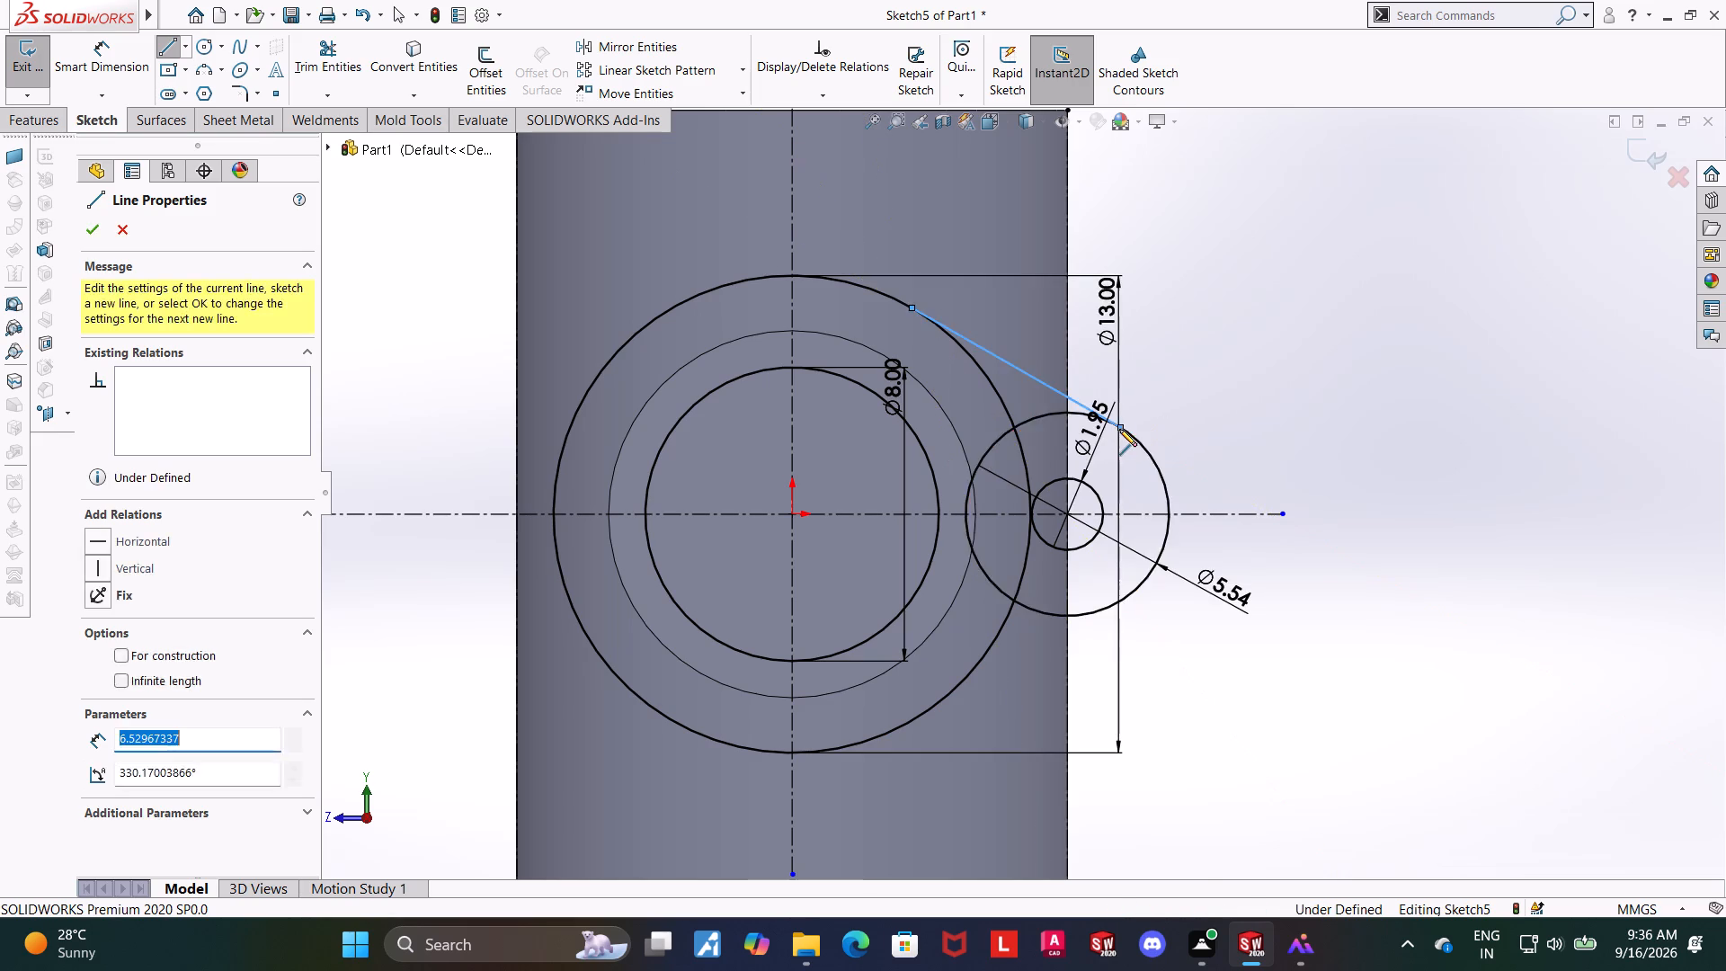
pyautogui.press('Escape')
pyautogui.press('Escape')
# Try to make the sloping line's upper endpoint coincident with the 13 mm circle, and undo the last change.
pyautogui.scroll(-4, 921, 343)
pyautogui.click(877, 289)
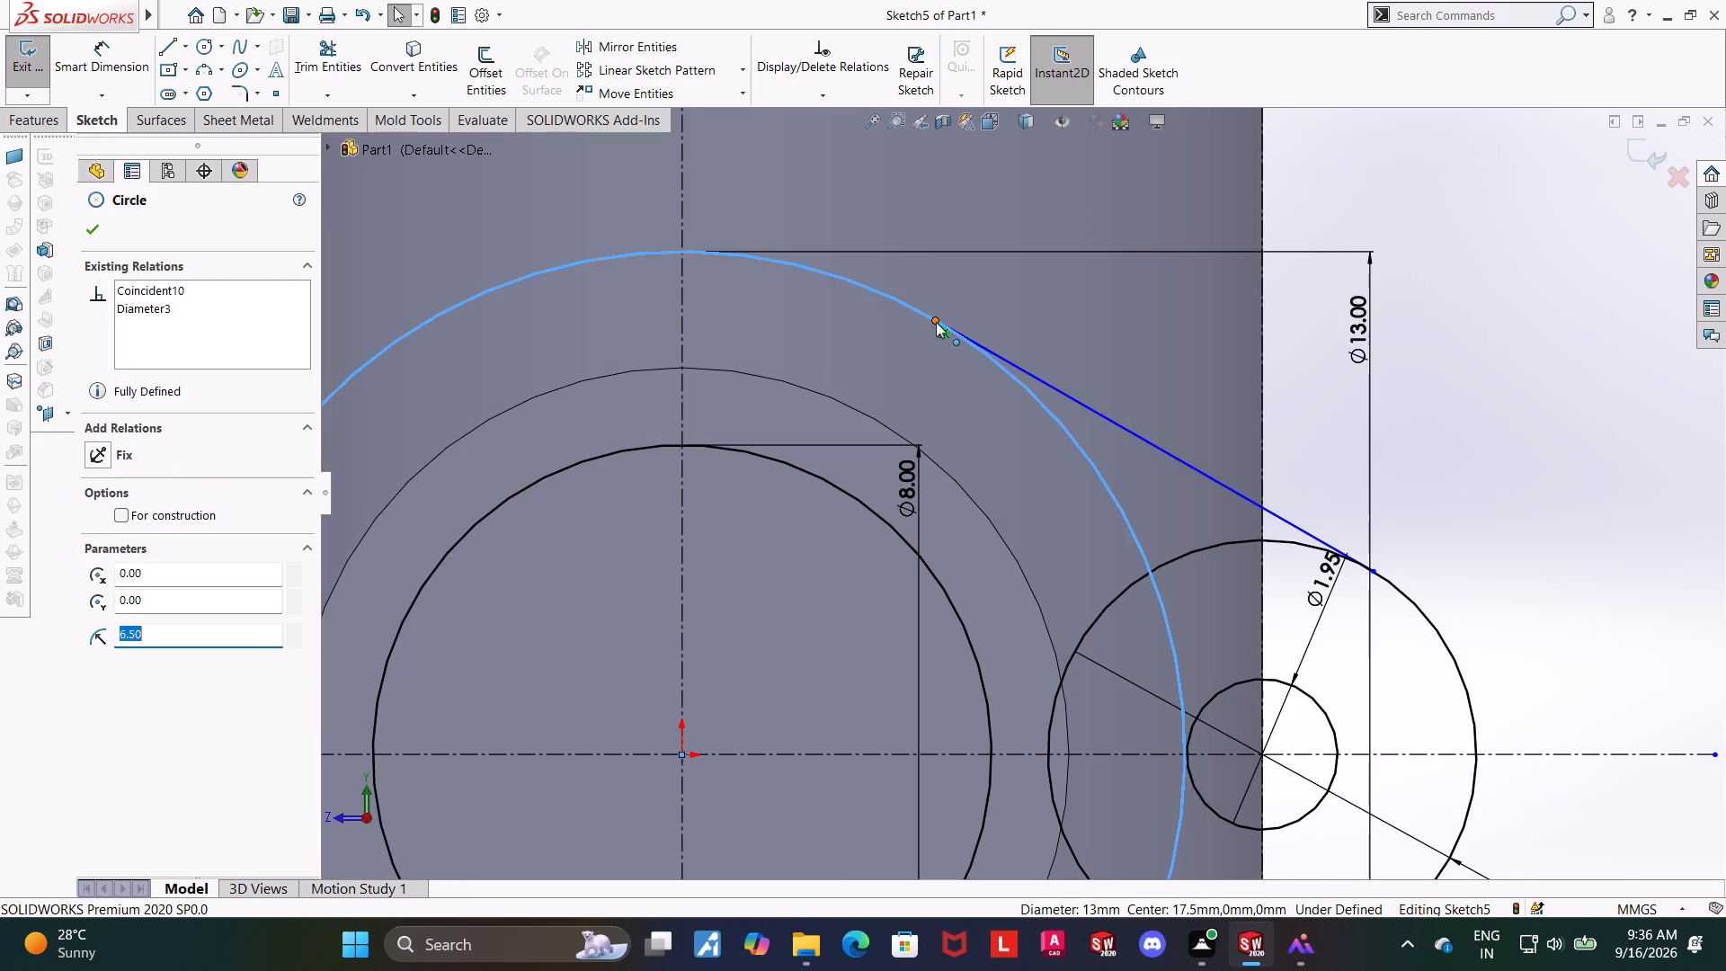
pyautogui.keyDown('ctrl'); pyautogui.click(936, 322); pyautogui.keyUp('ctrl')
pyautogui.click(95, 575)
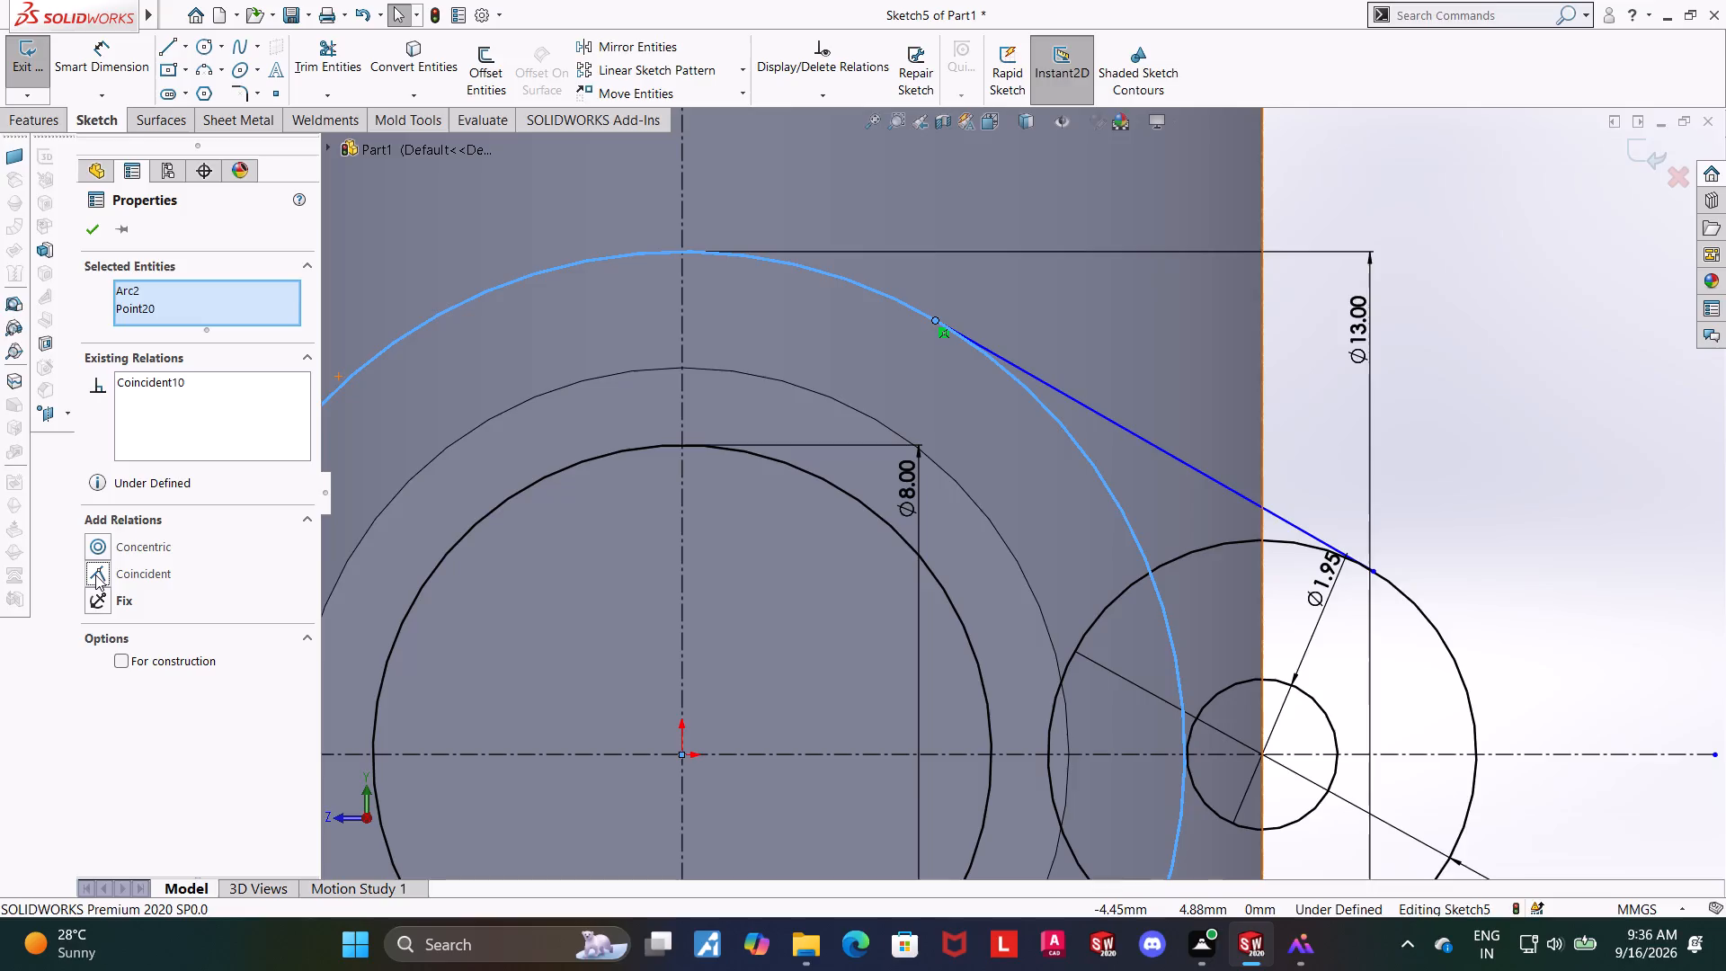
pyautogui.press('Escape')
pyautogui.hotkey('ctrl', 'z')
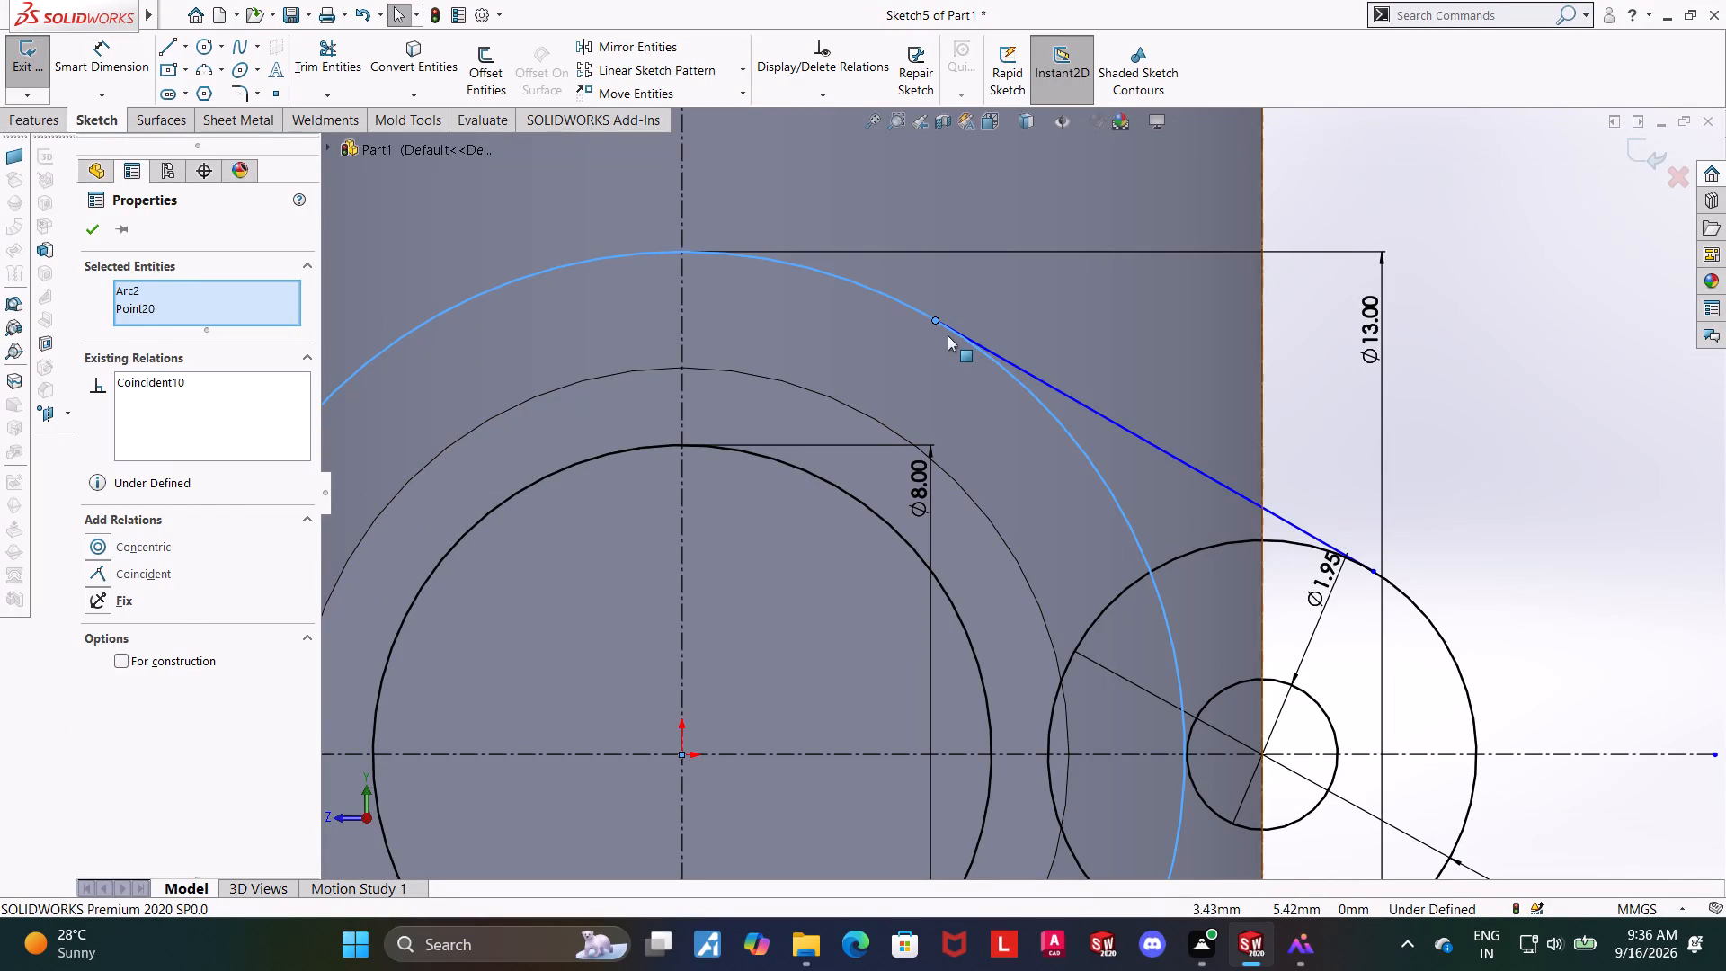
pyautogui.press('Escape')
# Add a tangent relation between the sloping line and the 13 mm circle.
pyautogui.scroll(2, 892, 371)
pyautogui.scroll(2, 1052, 380)
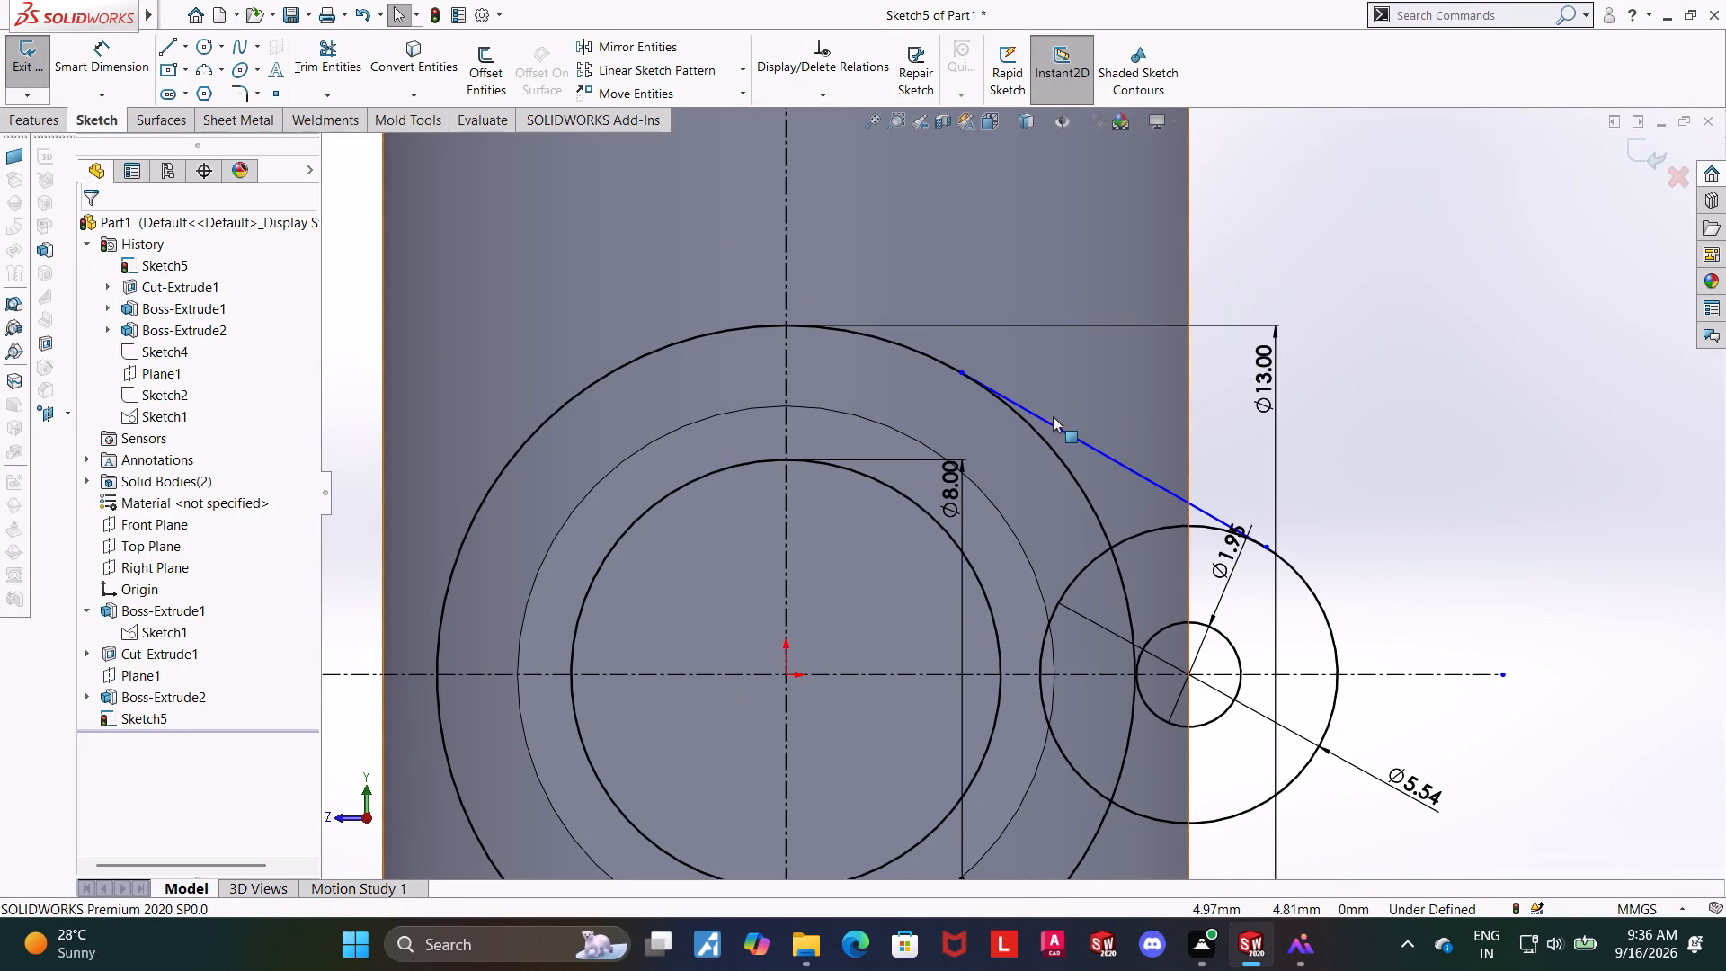
pyautogui.click(1050, 420)
pyautogui.keyDown('ctrl'); pyautogui.click(930, 361); pyautogui.keyUp('ctrl')
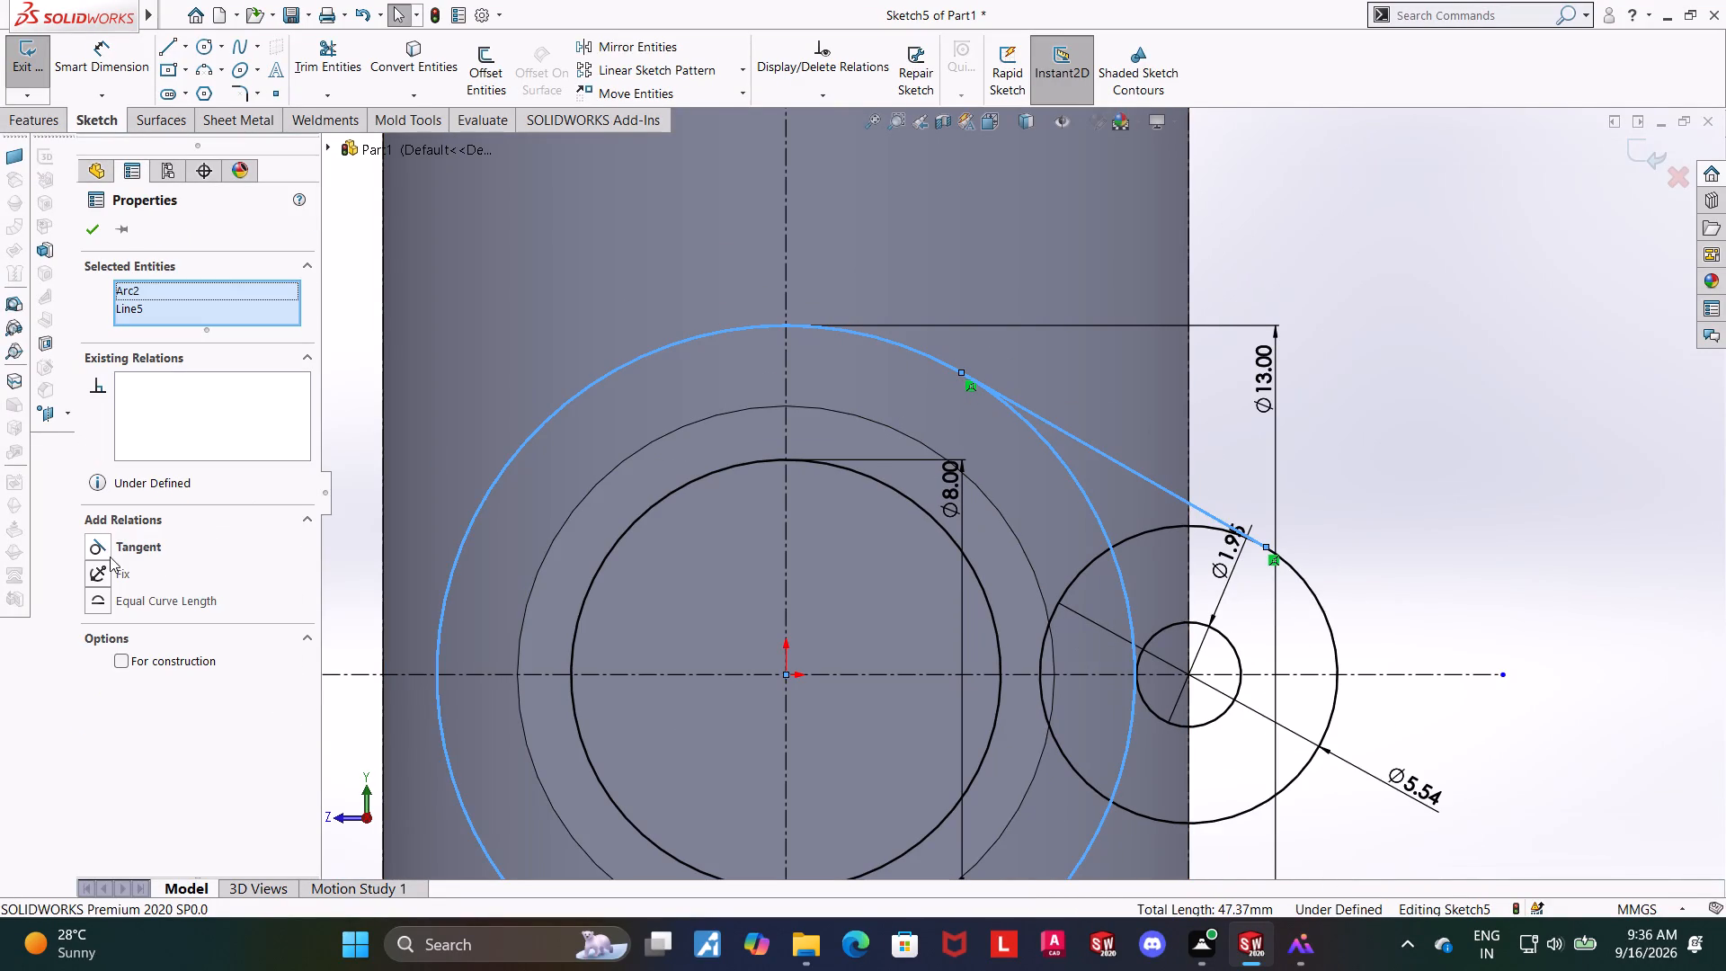
pyautogui.click(100, 549)
pyautogui.click(80, 227)
pyautogui.click(1441, 444)
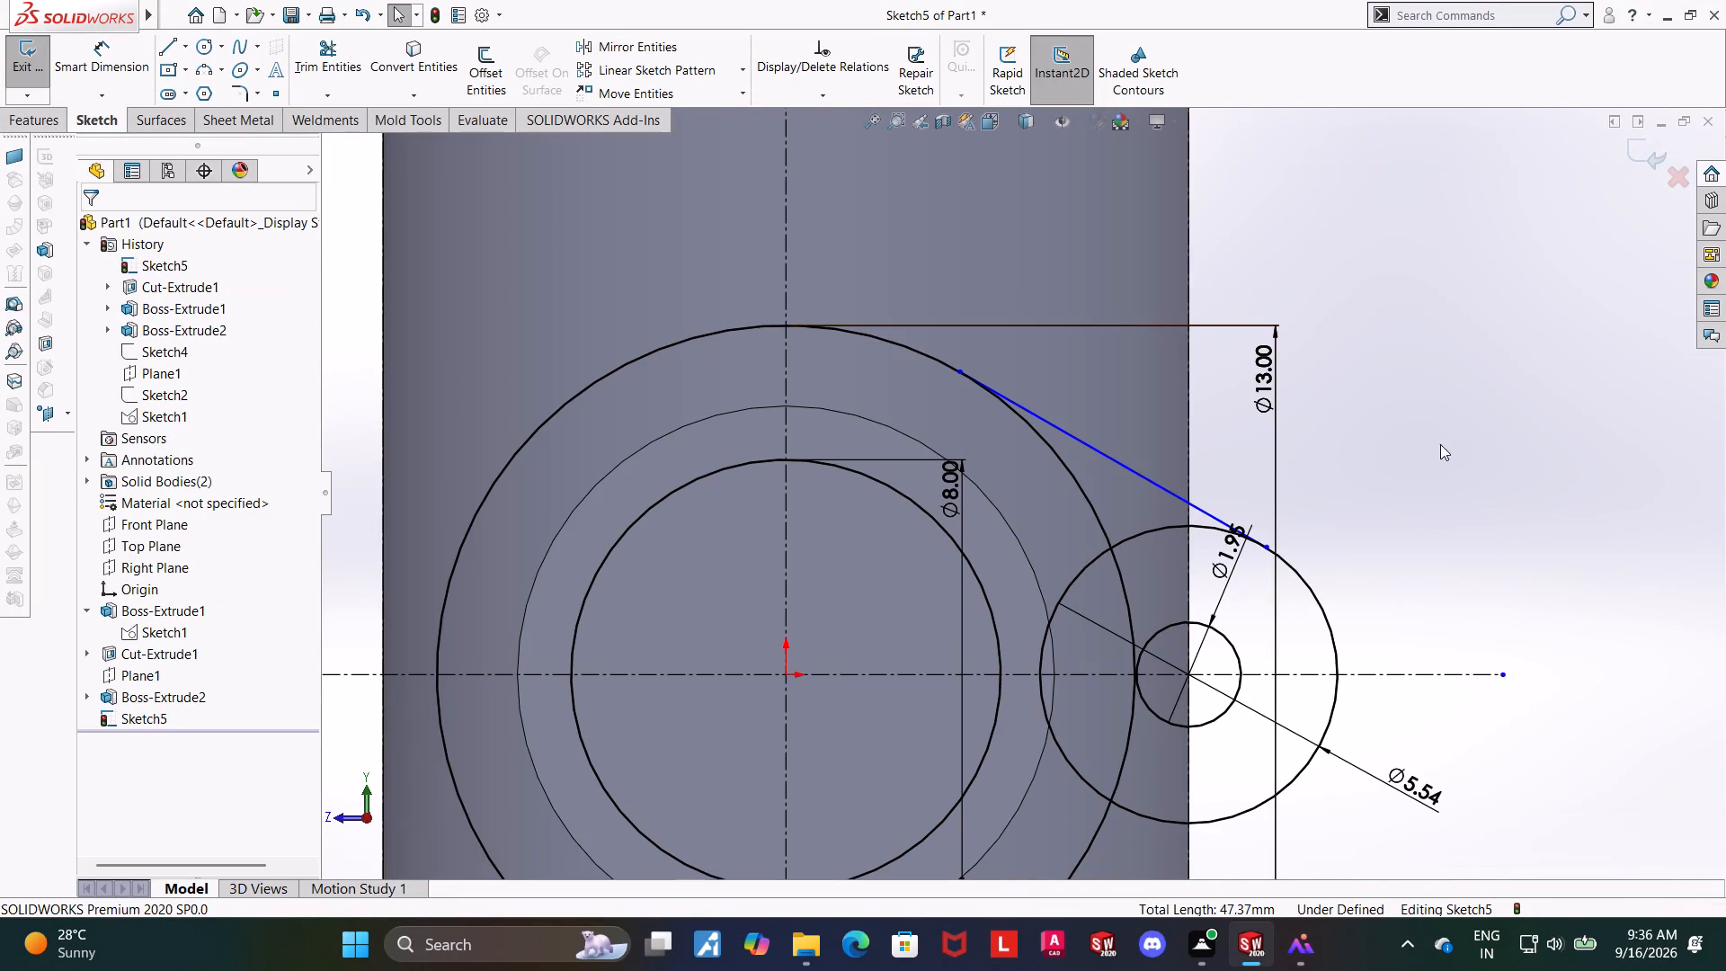
# Add a tangent relation between the sloping line and the 5.54 mm circle.
pyautogui.click(1309, 593)
pyautogui.scroll(-4, 1302, 546)
pyautogui.keyDown('ctrl'); pyautogui.click(1054, 476); pyautogui.keyUp('ctrl')
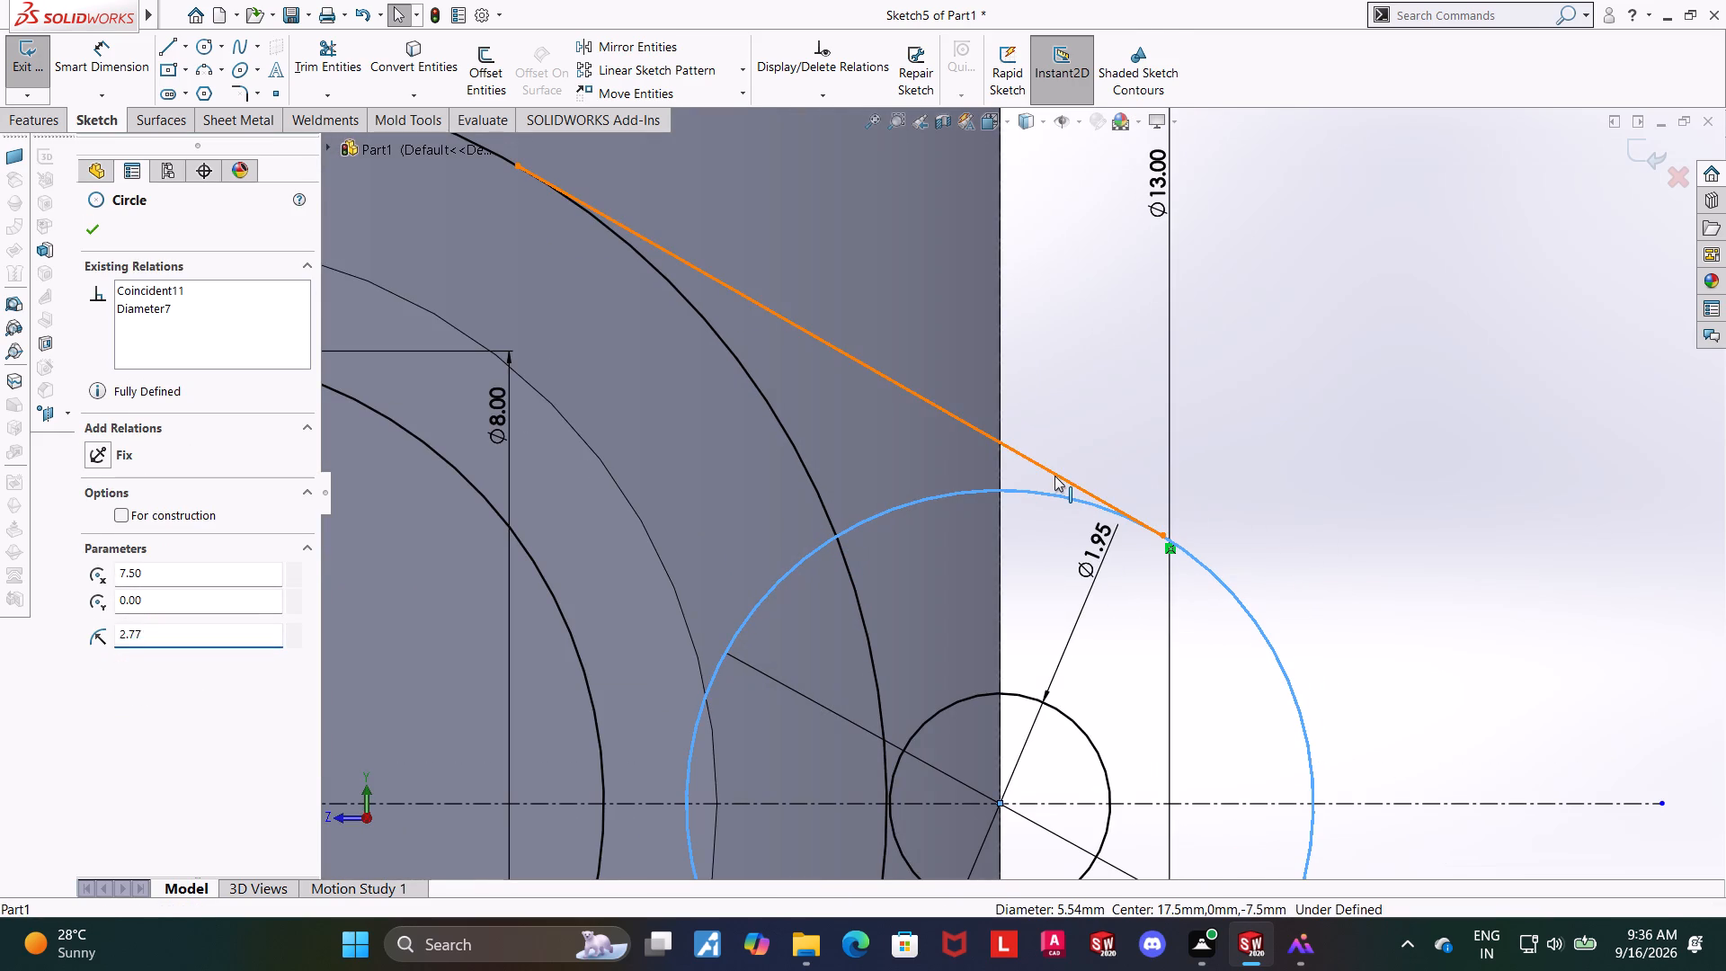
pyautogui.click(93, 539)
pyautogui.click(89, 227)
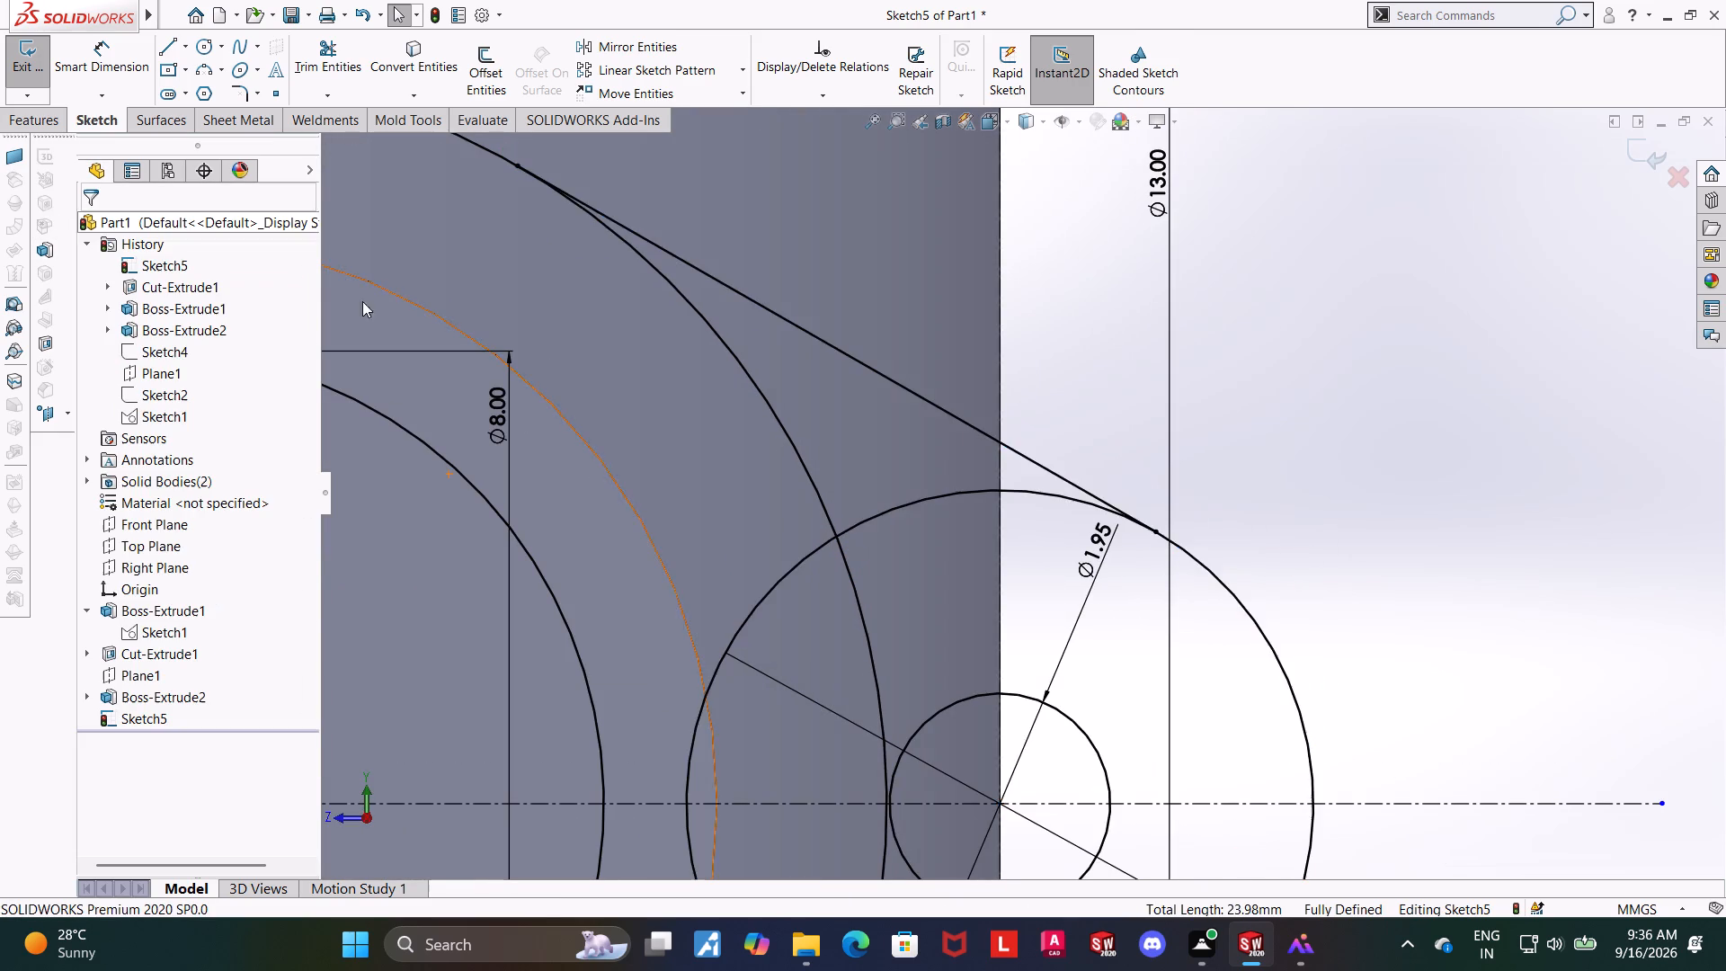
# Trim the 5.54 mm circle's arc inside the 13 mm circle and both circles' arcs beneath the upper tangent line.
pyautogui.scroll(5, 1641, 461)
pyautogui.scroll(-3, 1094, 588)
pyautogui.scroll(8, 1025, 582)
pyautogui.scroll(-2, 992, 573)
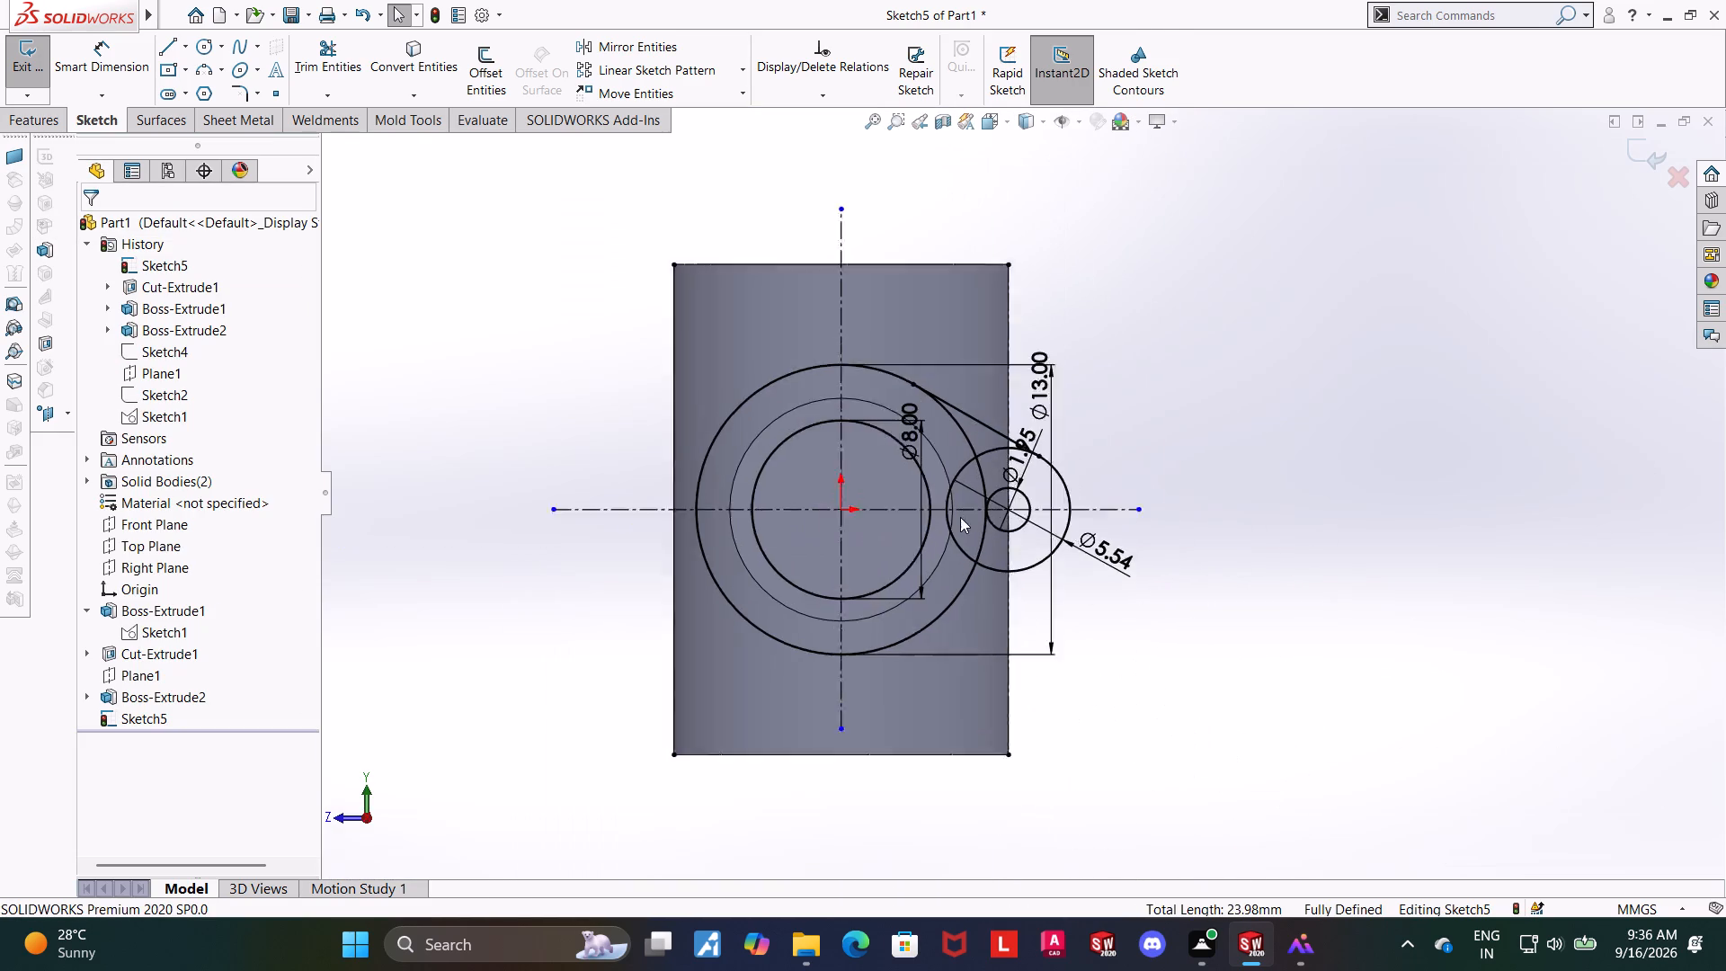
pyautogui.scroll(-3, 960, 517)
pyautogui.press('Escape')
pyautogui.press('Escape')
pyautogui.scroll(-2, 1163, 602)
pyautogui.click(336, 70)
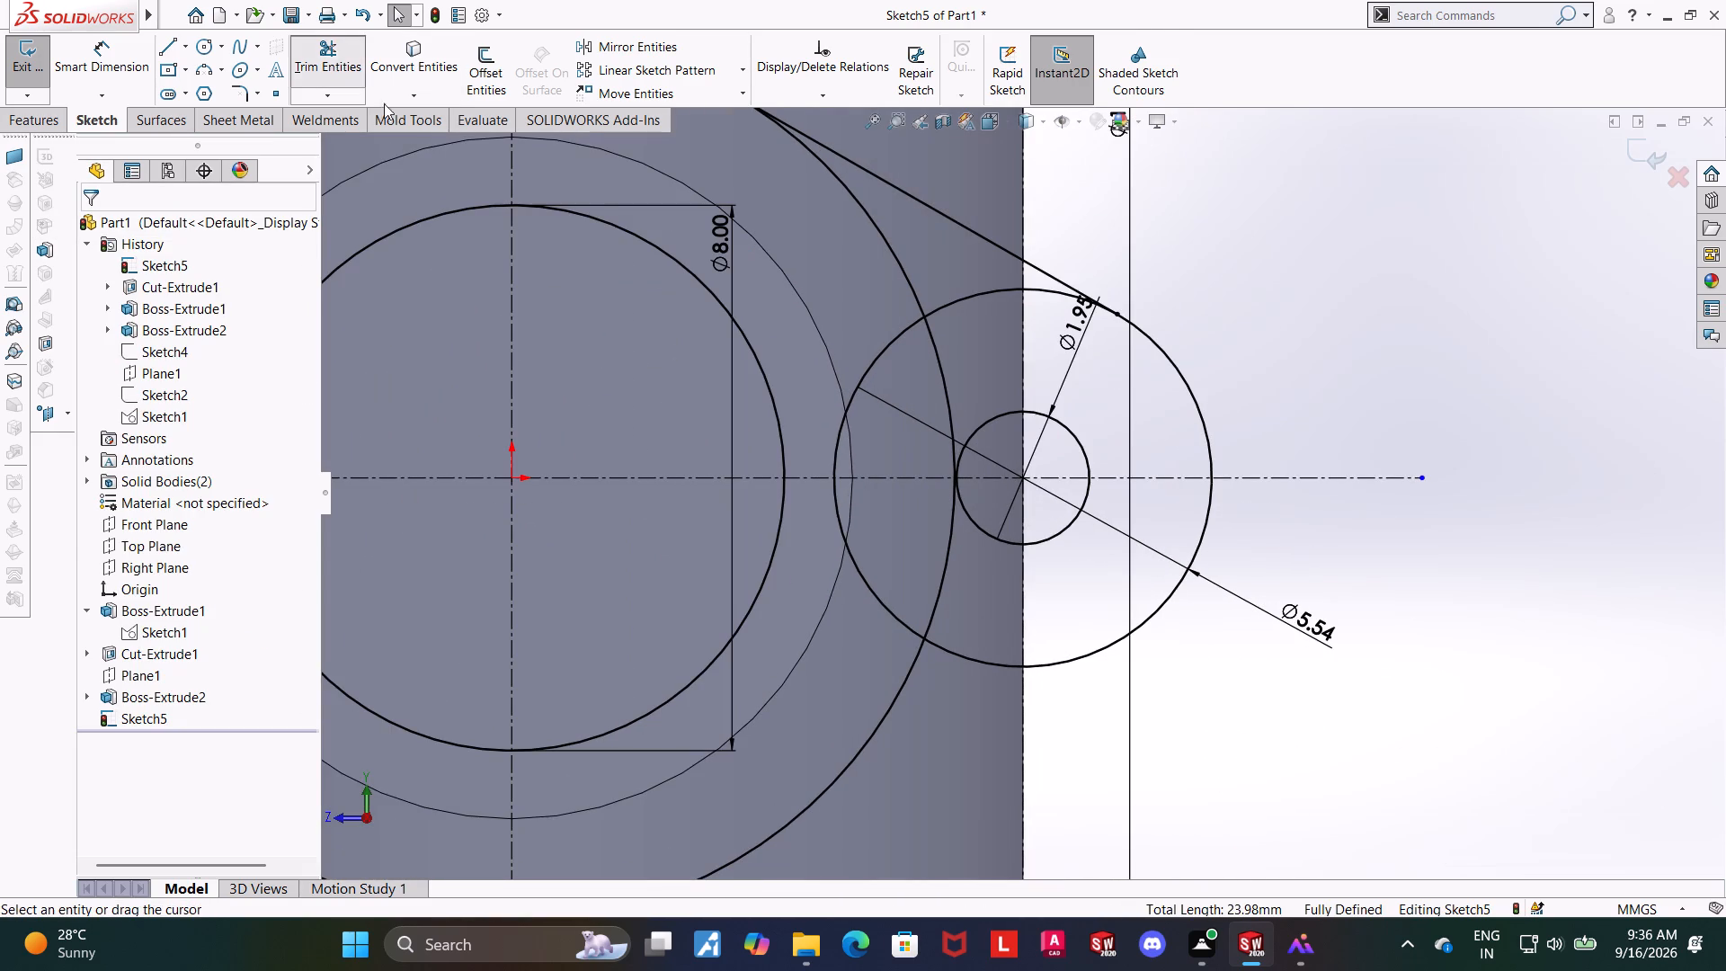
pyautogui.moveTo(884, 366); pyautogui.dragTo(856, 307)
pyautogui.moveTo(968, 357); pyautogui.dragTo(921, 374)
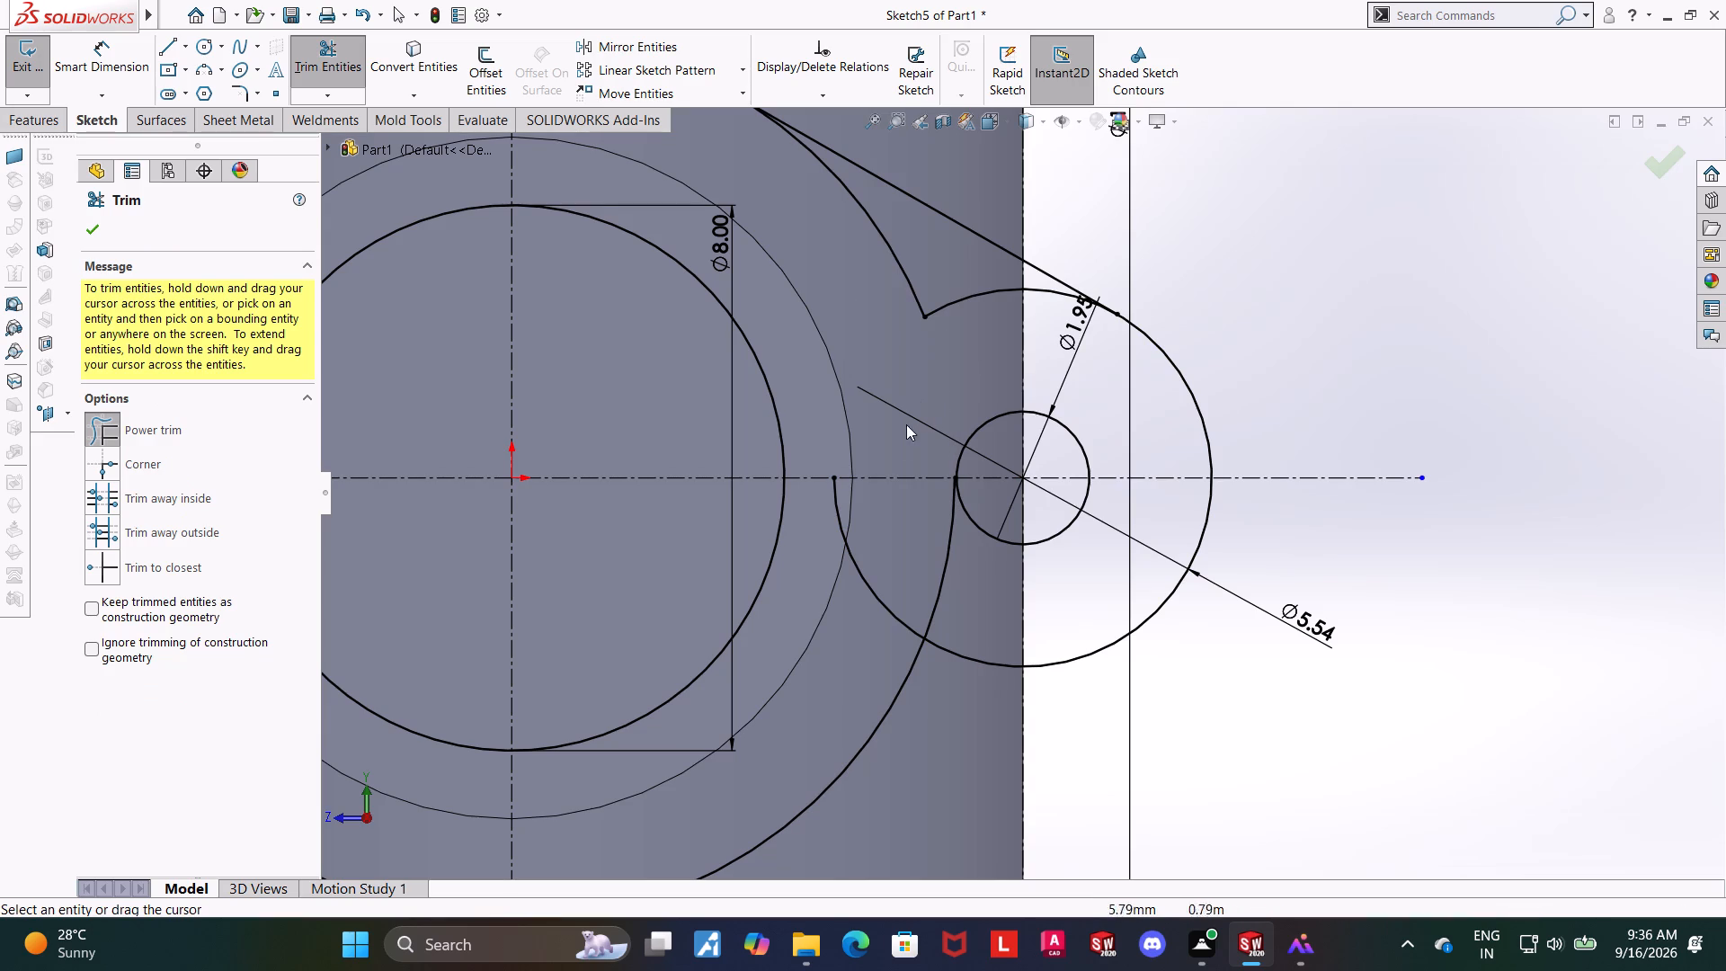
pyautogui.moveTo(876, 534); pyautogui.dragTo(845, 632)
pyautogui.moveTo(965, 331); pyautogui.dragTo(887, 273)
pyautogui.scroll(4, 896, 275)
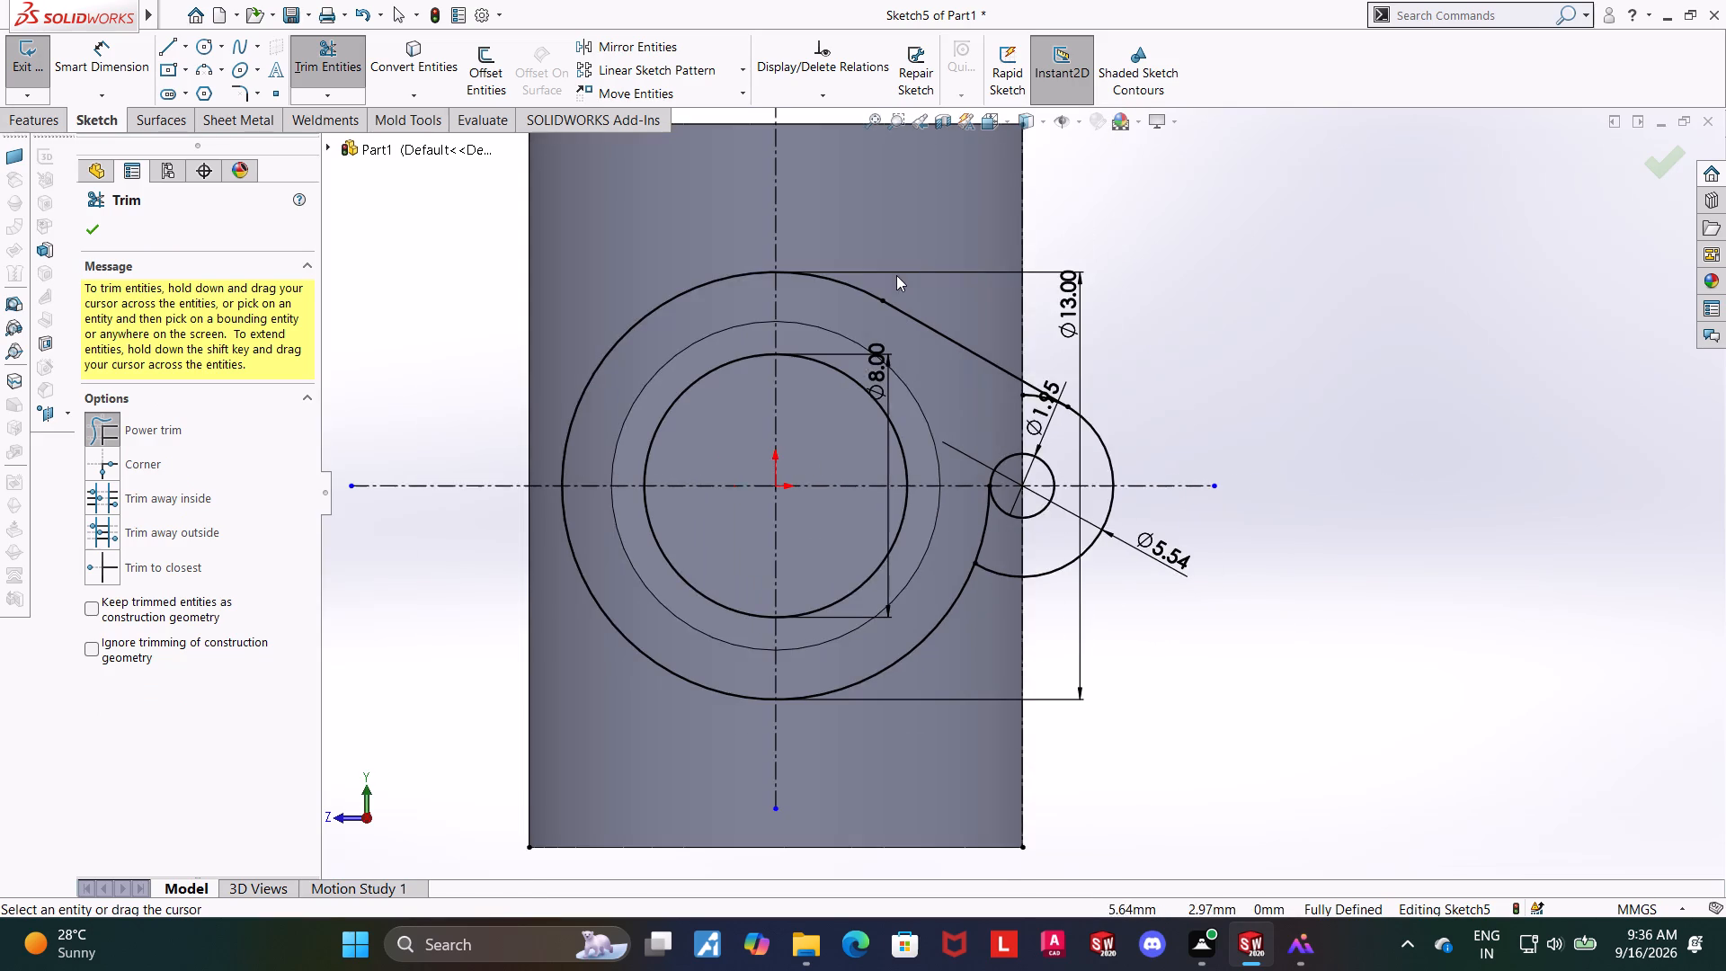
pyautogui.scroll(-6, 1027, 394)
pyautogui.moveTo(1059, 431); pyautogui.dragTo(1046, 411)
pyautogui.scroll(6, 849, 338)
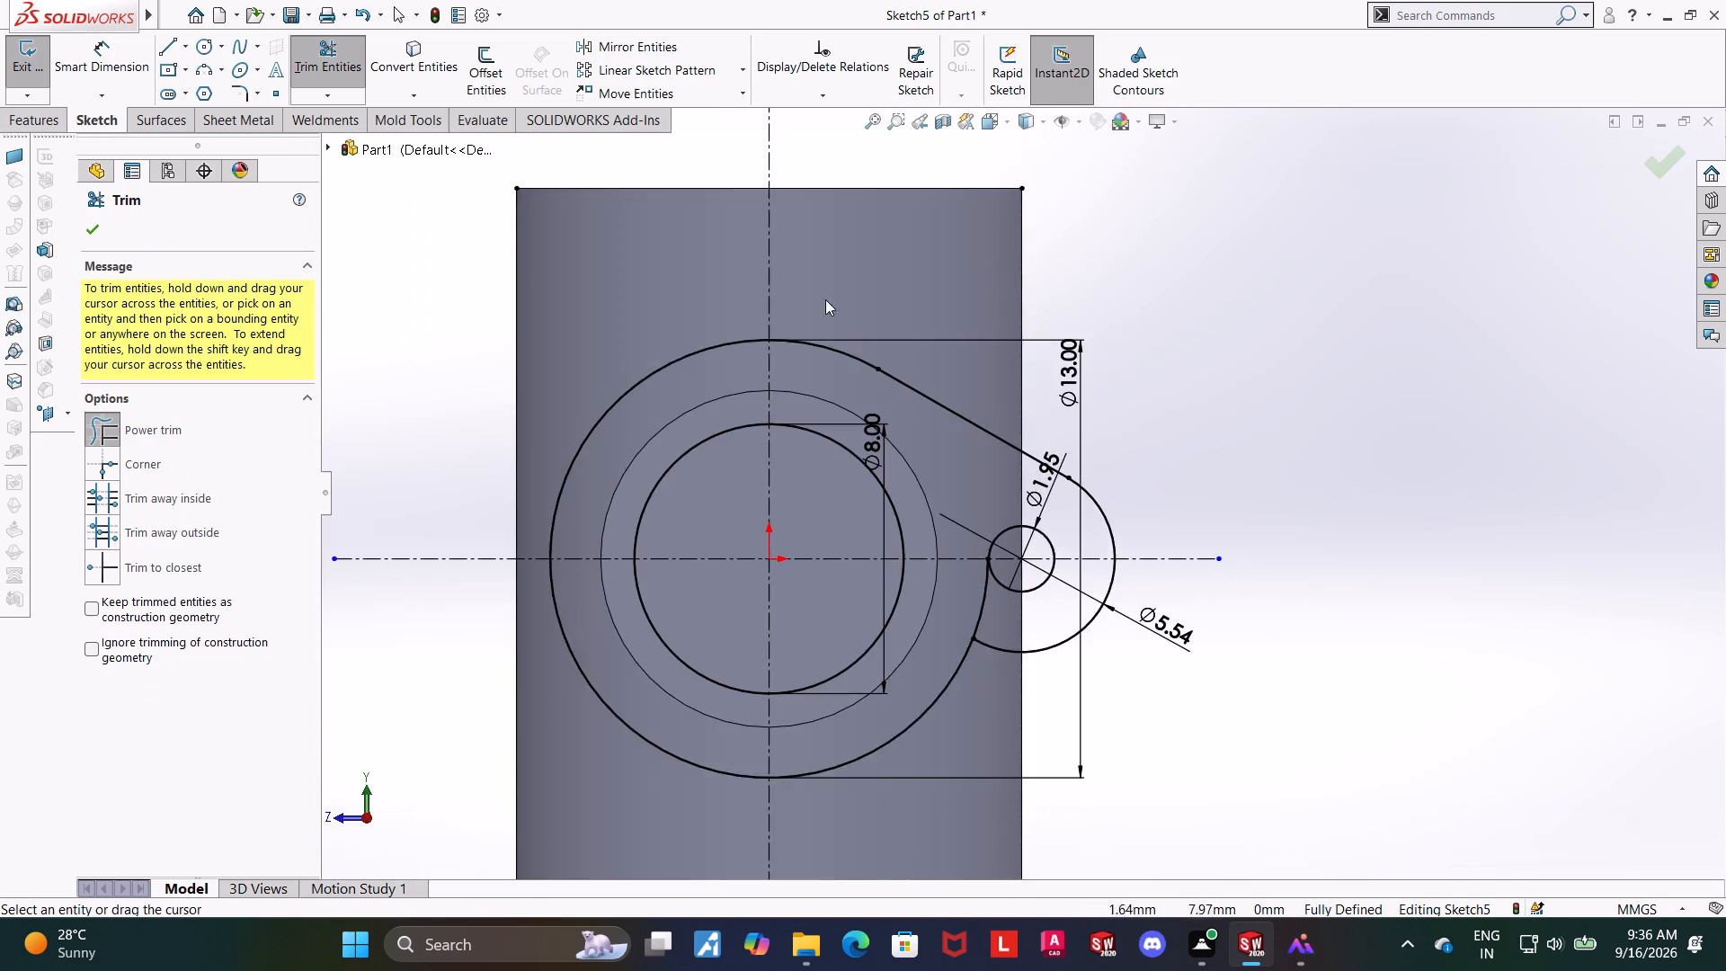
# Trim the leftover arc of the 13 mm circle that lies inside the 5.54 mm lobe.
pyautogui.scroll(-11, 892, 396)
pyautogui.scroll(16, 1061, 472)
pyautogui.scroll(-5, 1098, 642)
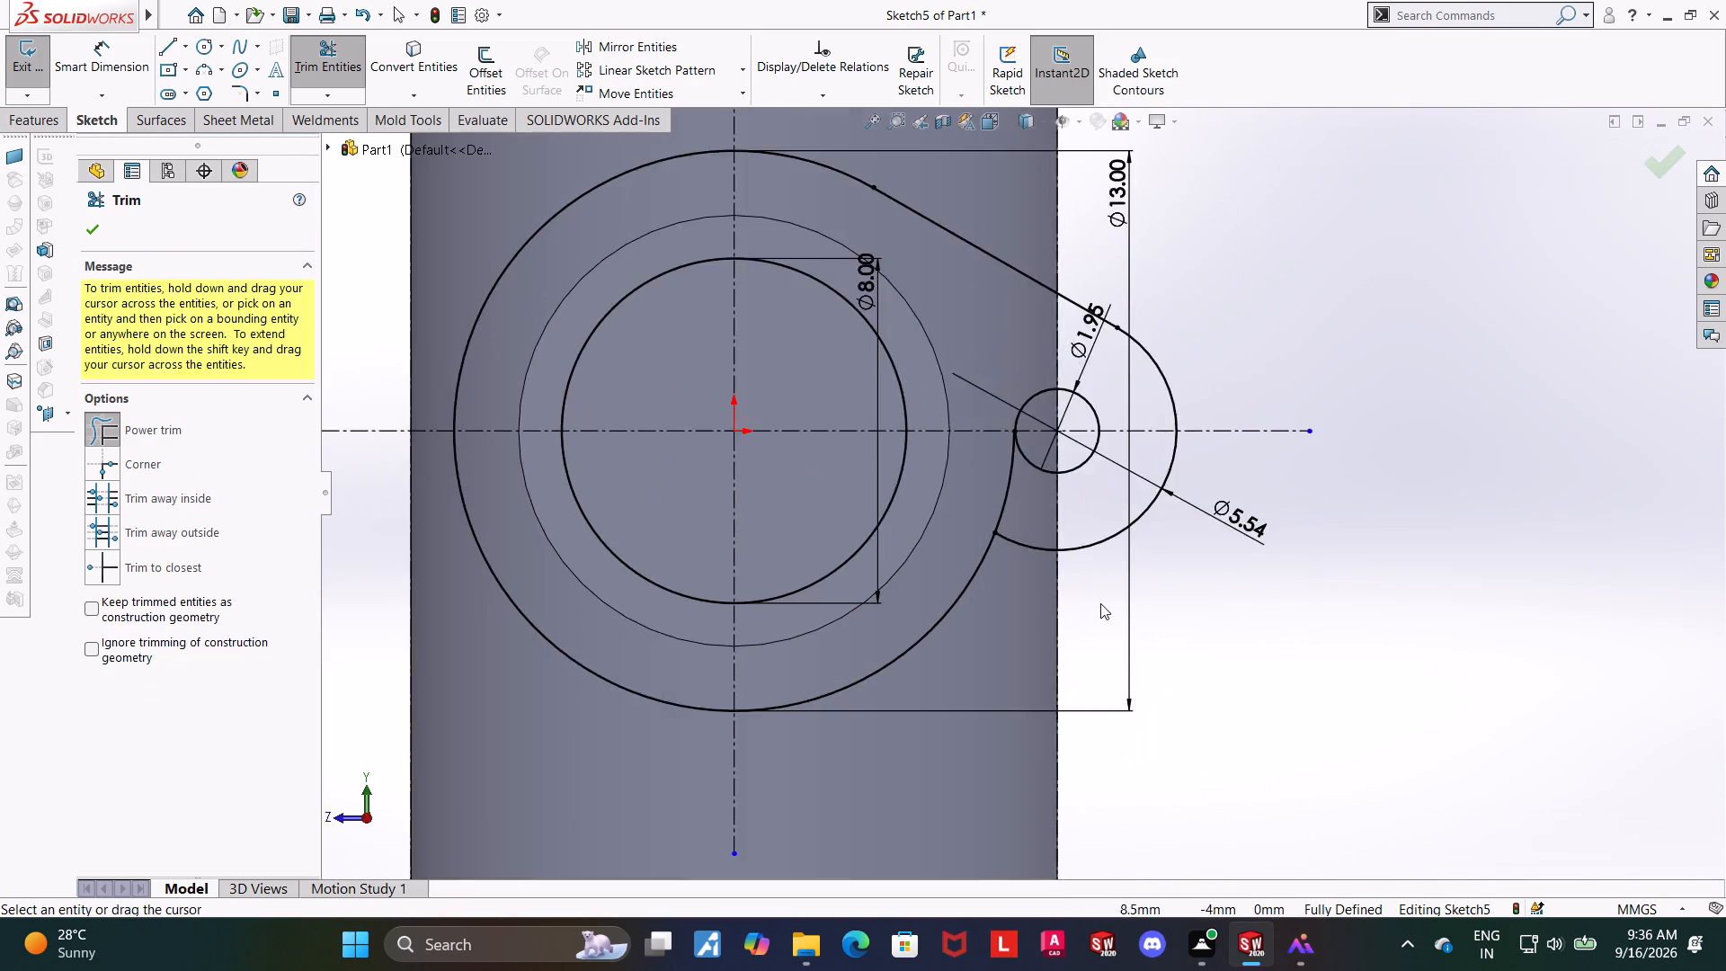
pyautogui.scroll(-3, 1100, 603)
pyautogui.moveTo(966, 397); pyautogui.dragTo(886, 389)
pyautogui.scroll(6, 955, 399)
pyautogui.press('Escape')
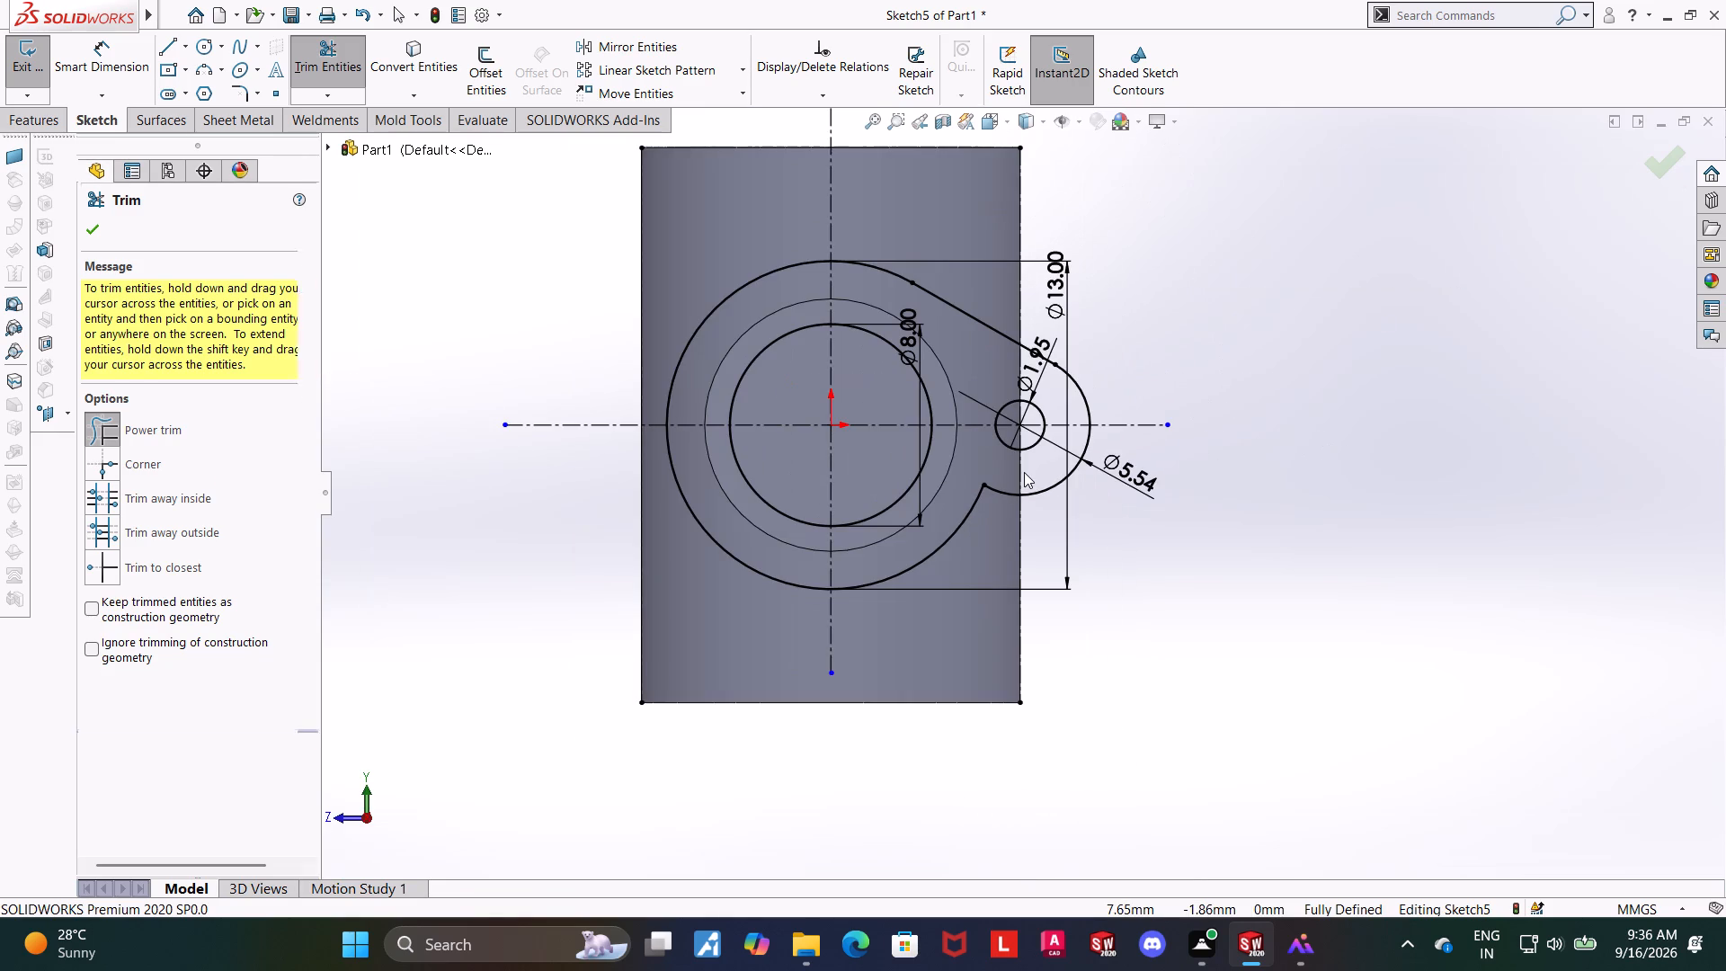
pyautogui.press('Escape')
pyautogui.press('Escape')
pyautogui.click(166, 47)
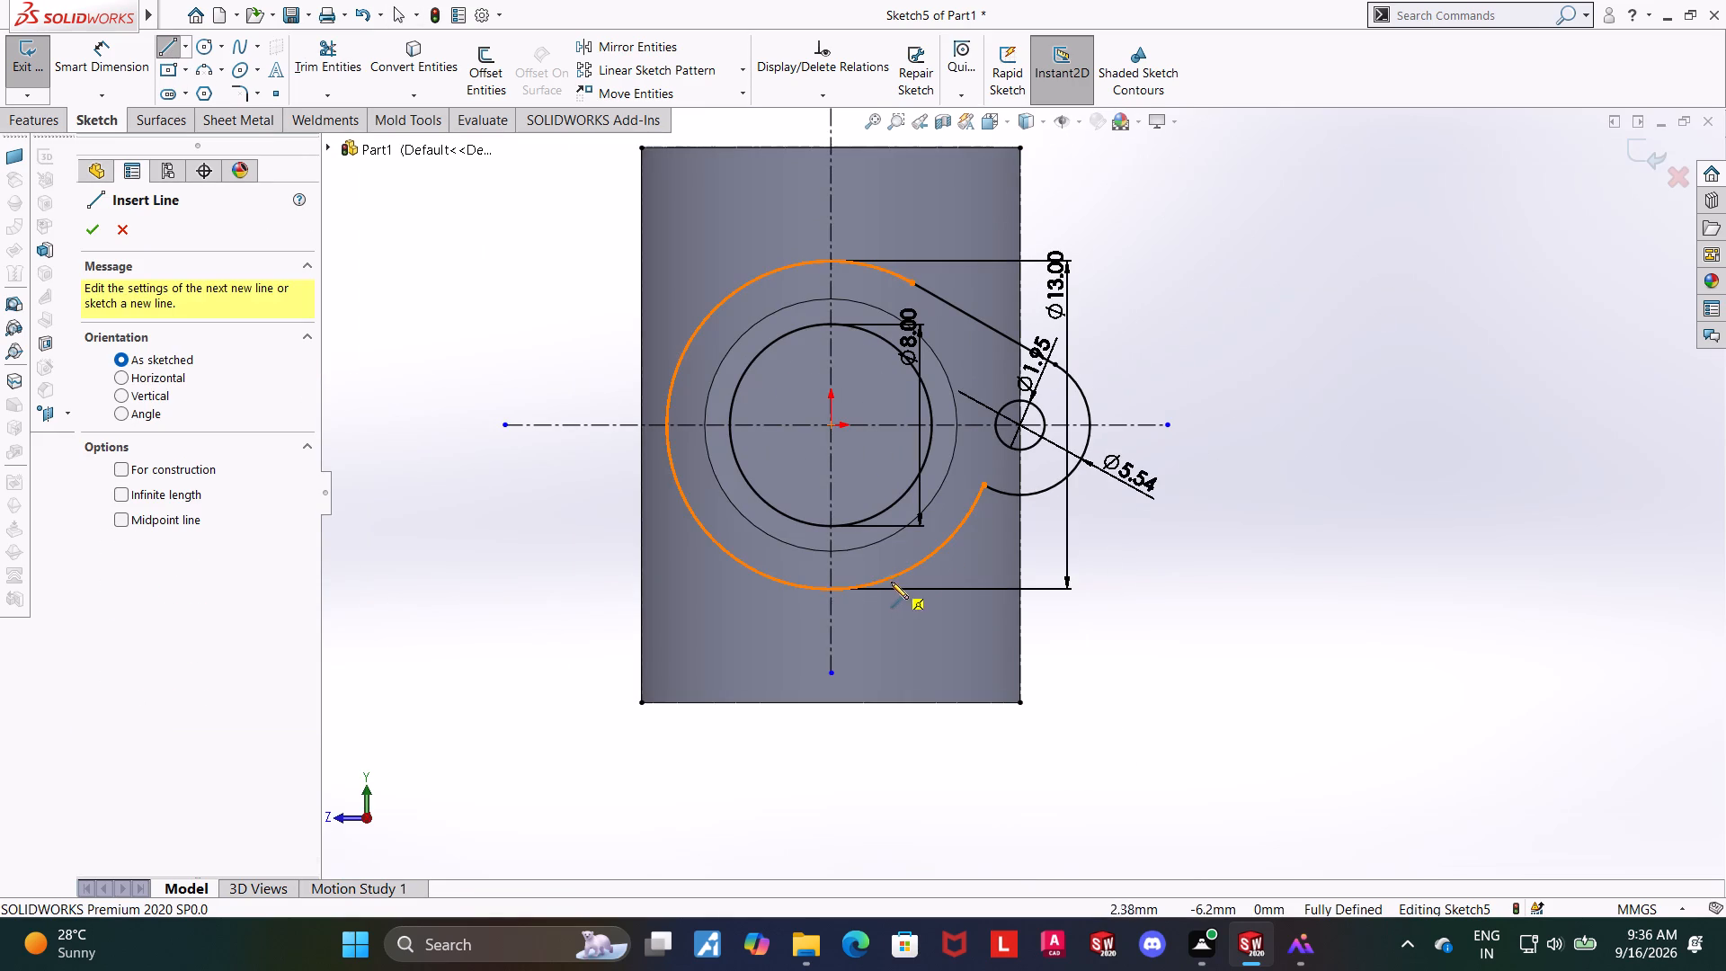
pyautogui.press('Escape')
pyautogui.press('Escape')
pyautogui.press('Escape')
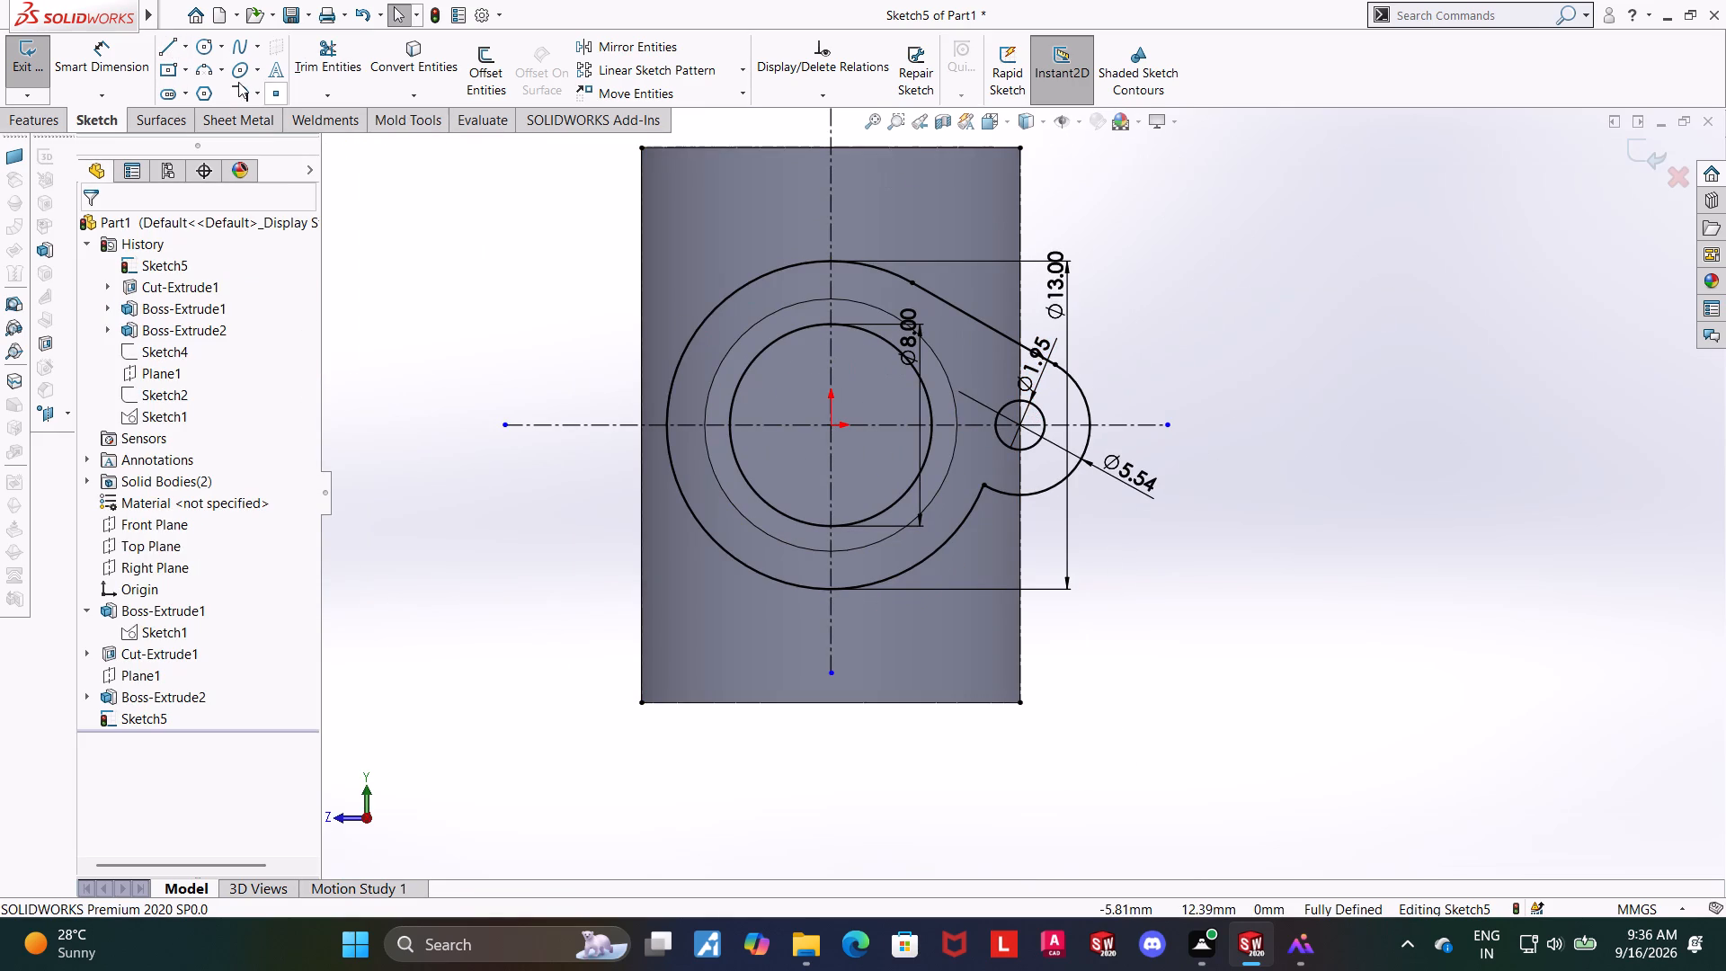
# Mirror the upper sloping tangent line about the horizontal centerline.
pyautogui.click(626, 40)
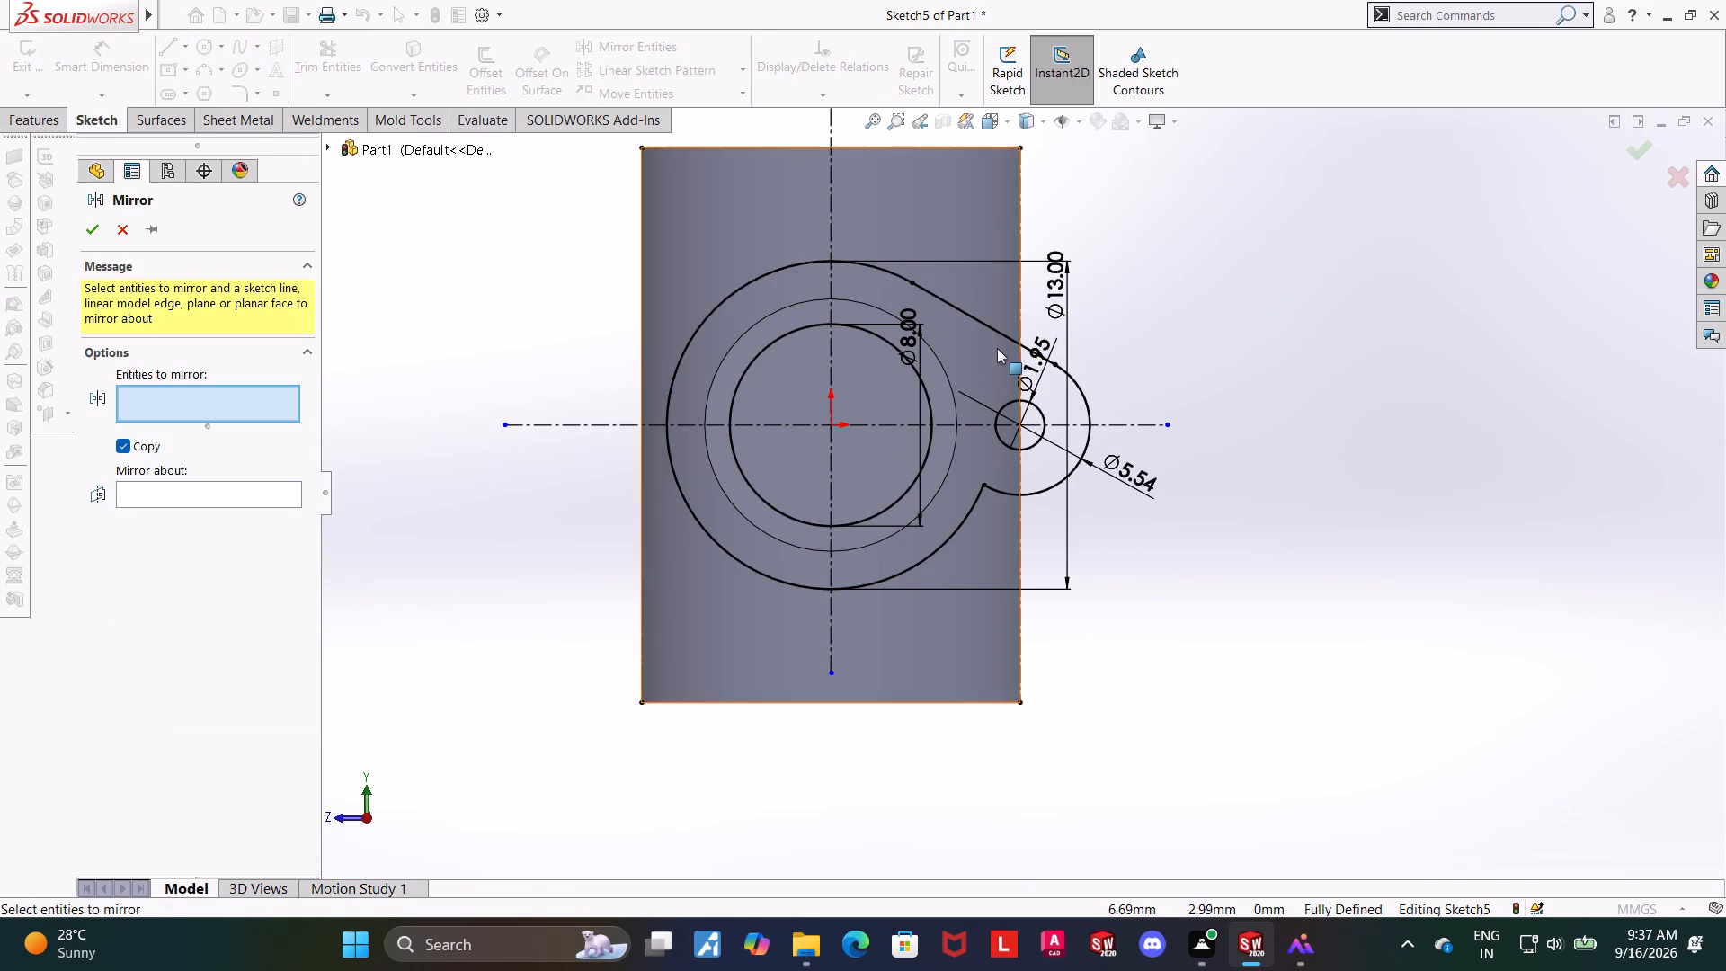
pyautogui.click(996, 332)
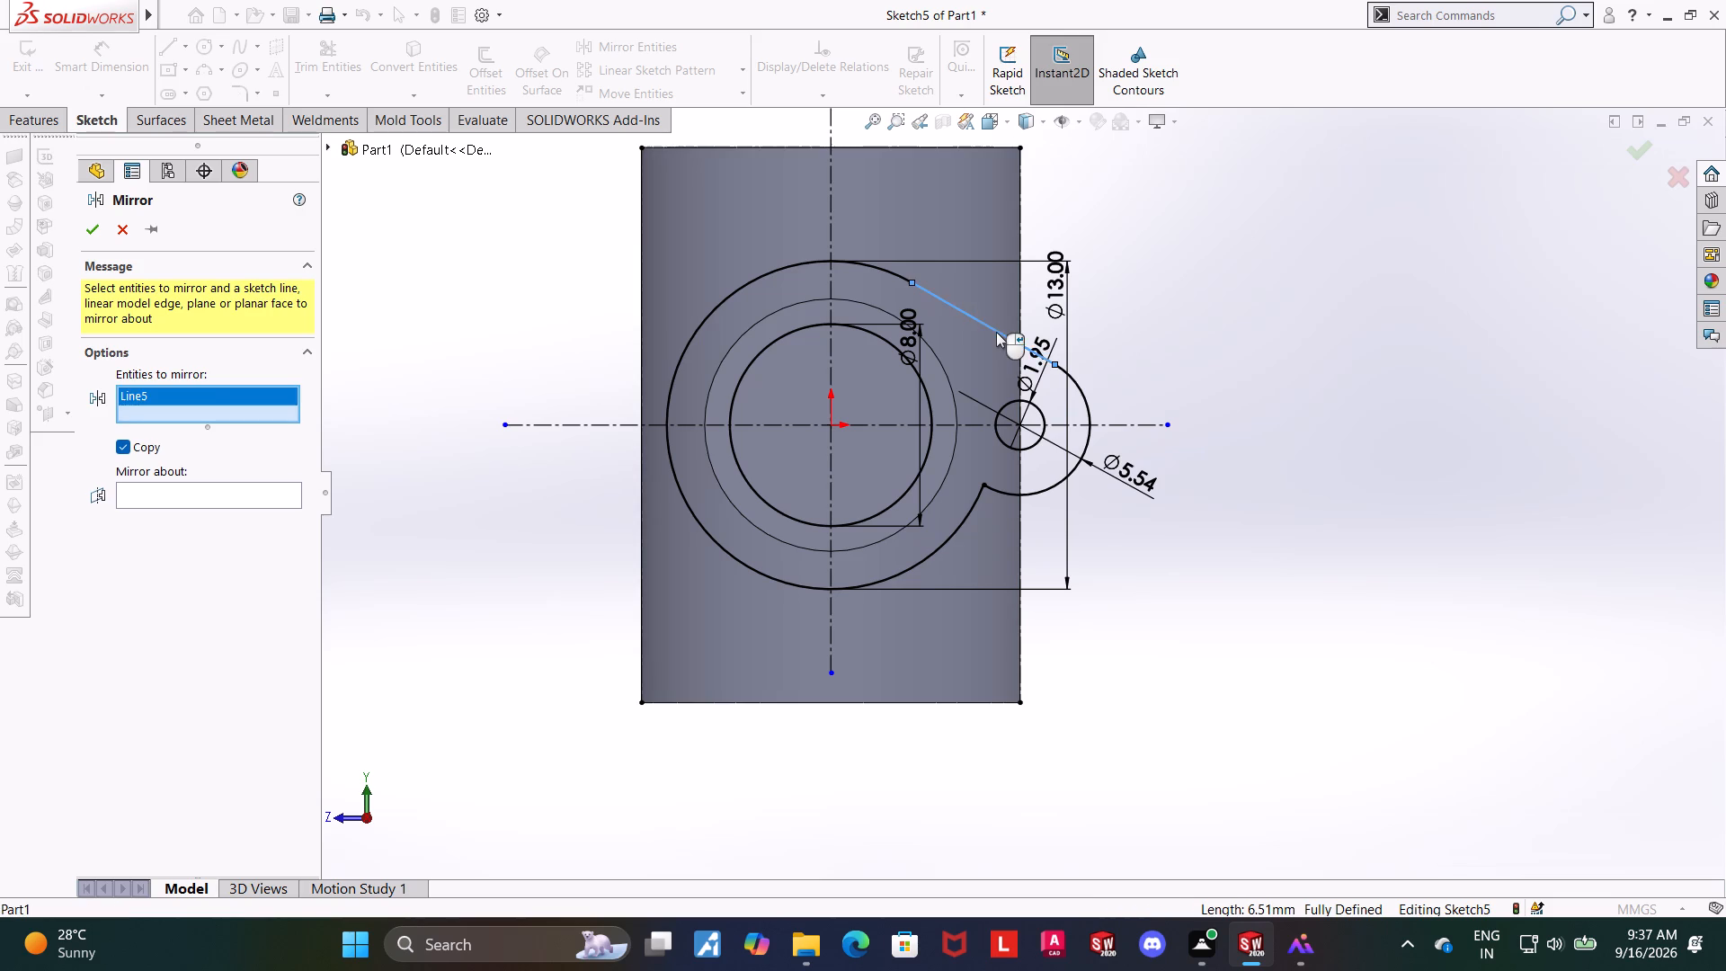
pyautogui.click(165, 490)
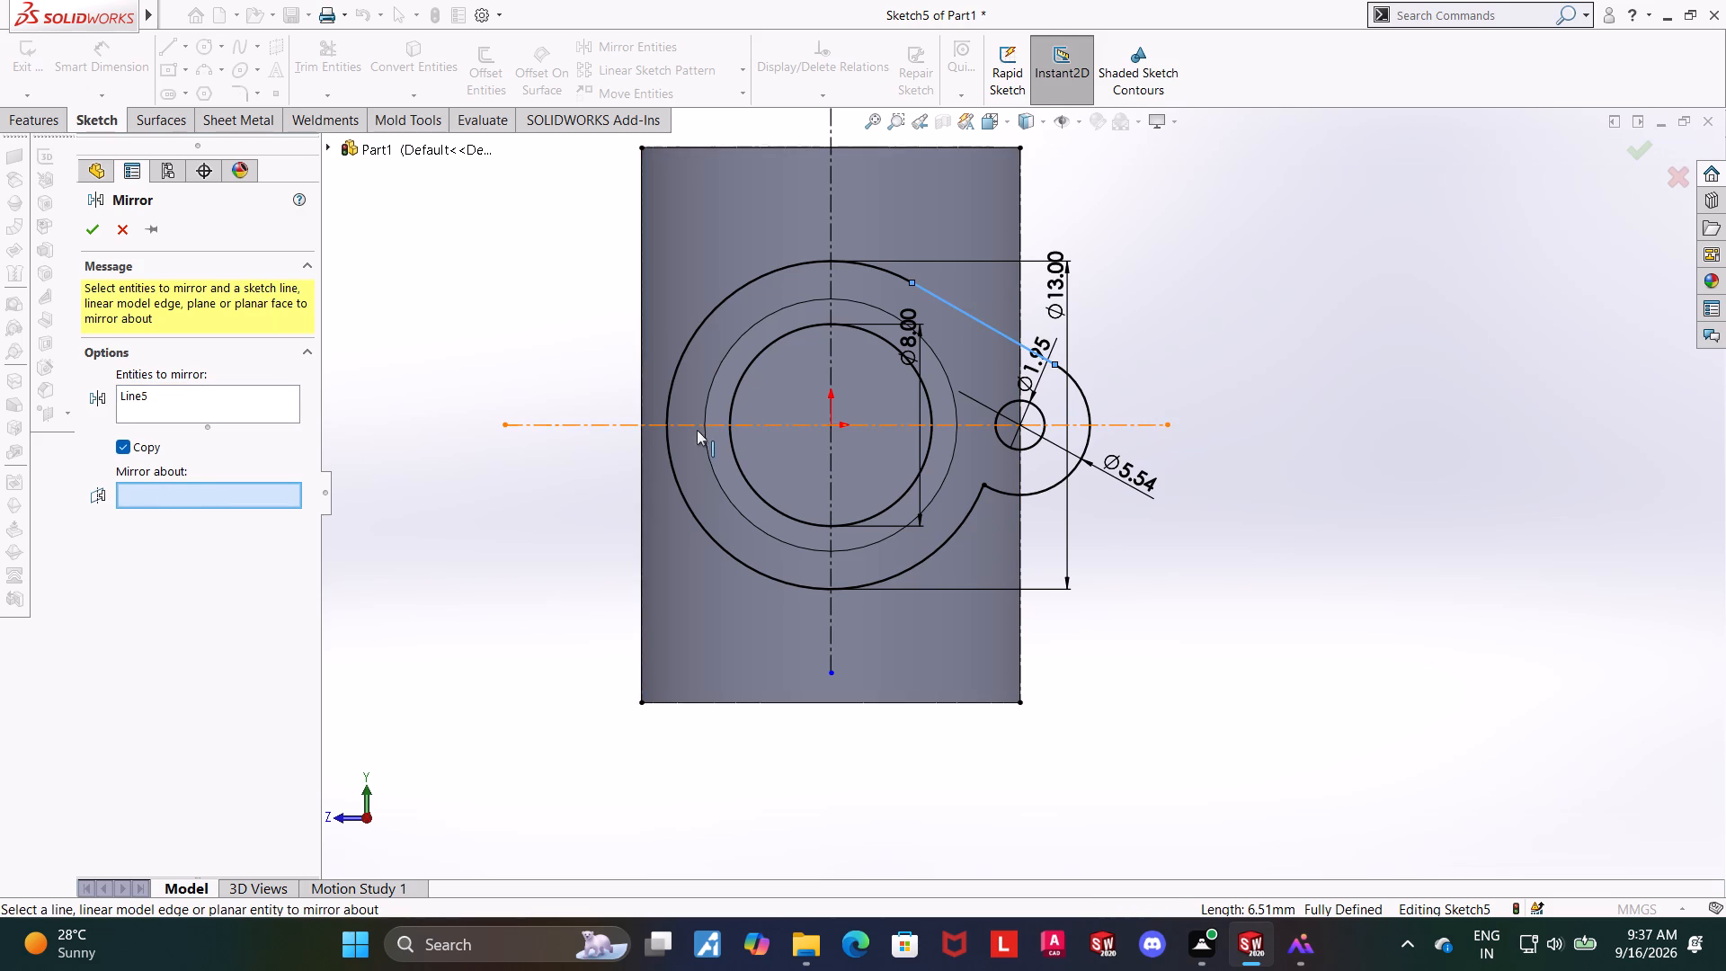
pyautogui.click(690, 423)
pyautogui.click(92, 240)
pyautogui.scroll(-3, 995, 516)
pyautogui.press('Escape')
pyautogui.press('Escape')
# Trim the leftover arcs of the 13 mm and 5.54 mm circles that lie inside the lower tangent line.
pyautogui.click(341, 59)
pyautogui.moveTo(1027, 441); pyautogui.dragTo(928, 490)
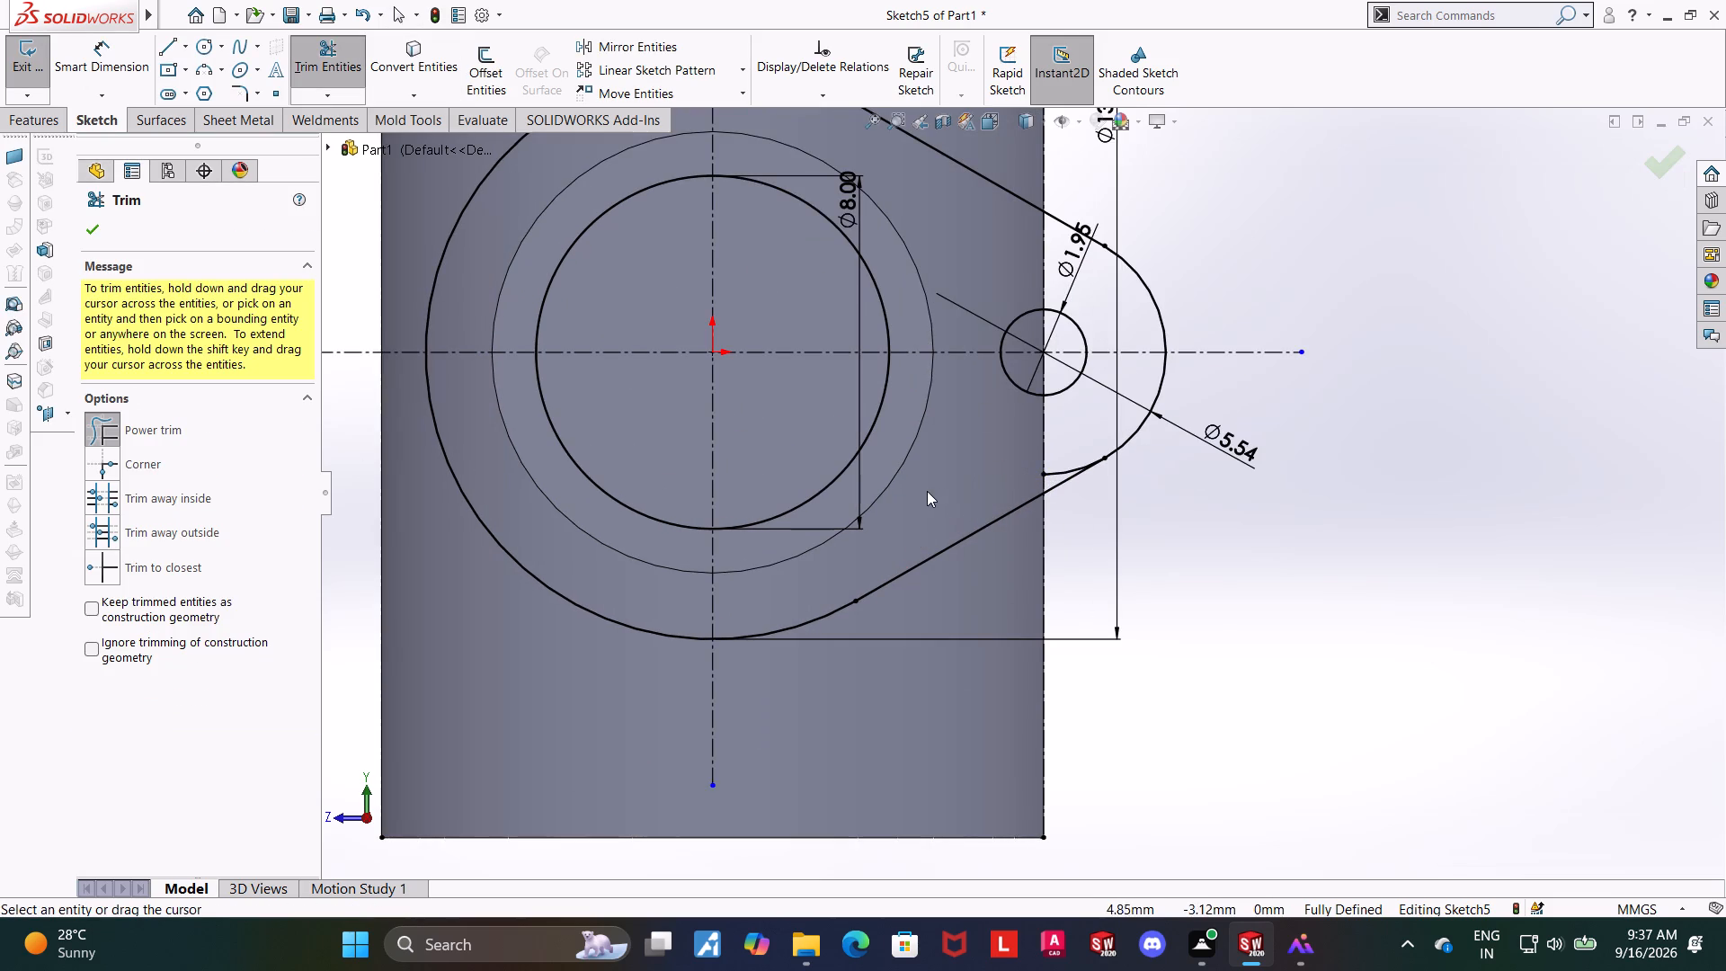
pyautogui.scroll(-7, 1079, 450)
pyautogui.moveTo(1017, 514); pyautogui.dragTo(973, 557)
pyautogui.scroll(5, 981, 510)
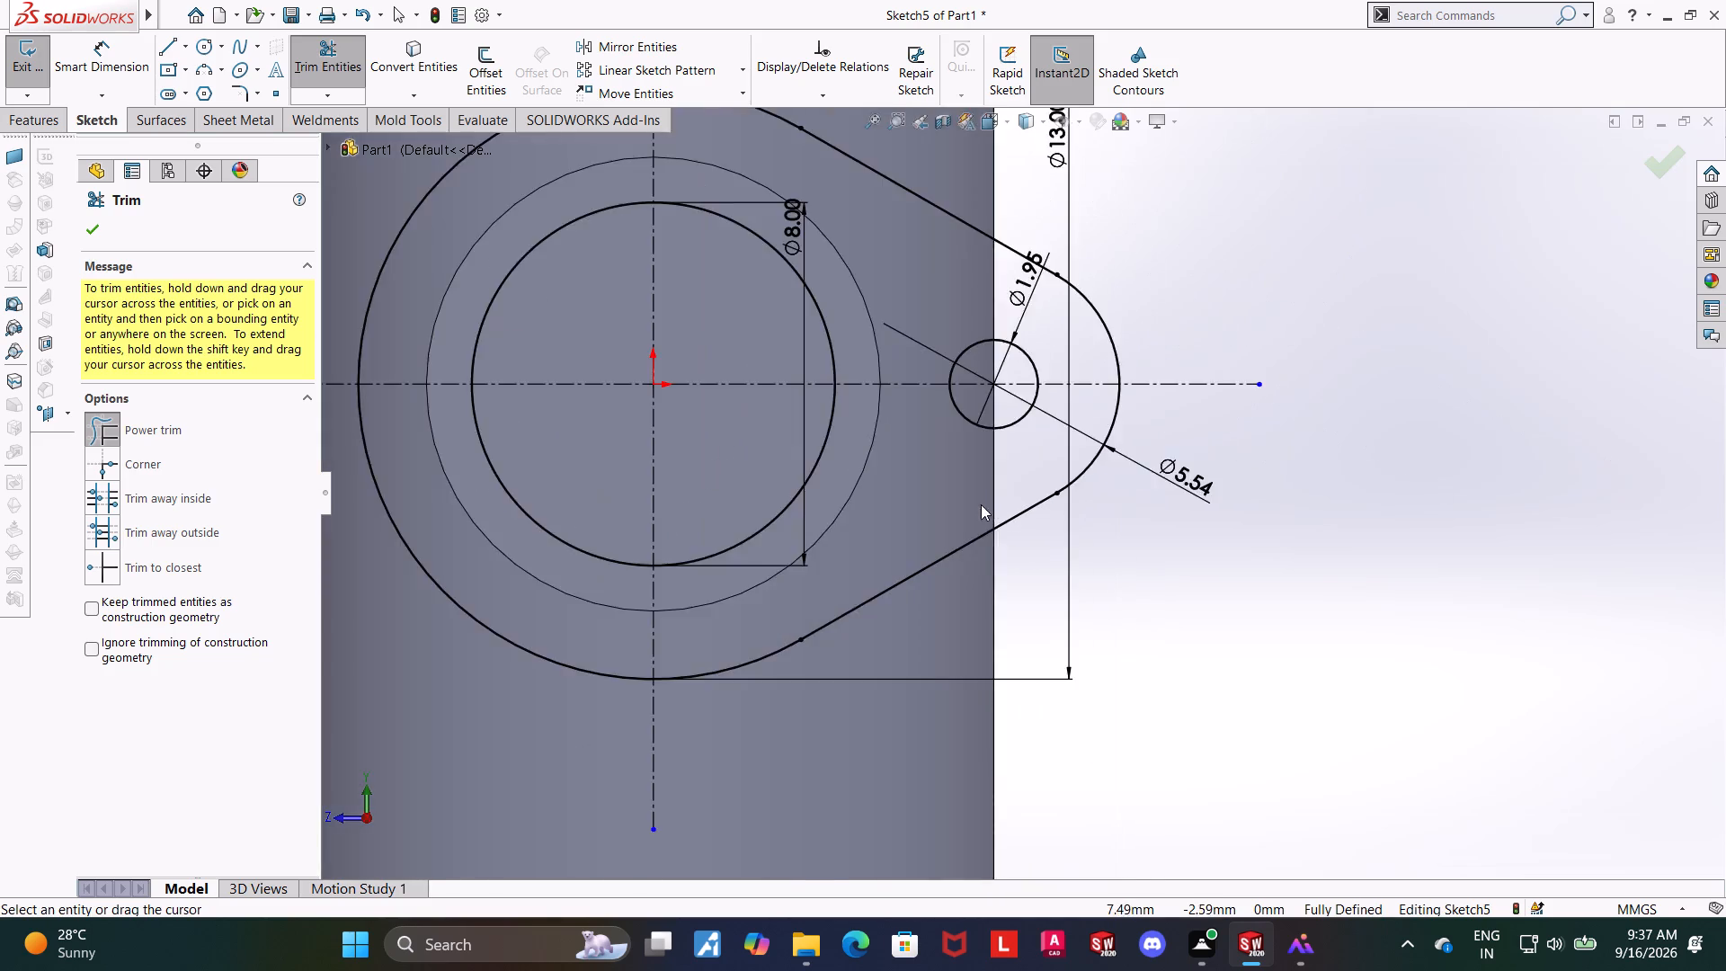
pyautogui.scroll(7, 981, 504)
pyautogui.press('Escape')
pyautogui.press('Escape')
pyautogui.press('Escape')
pyautogui.press('Escape')
pyautogui.press('Escape')
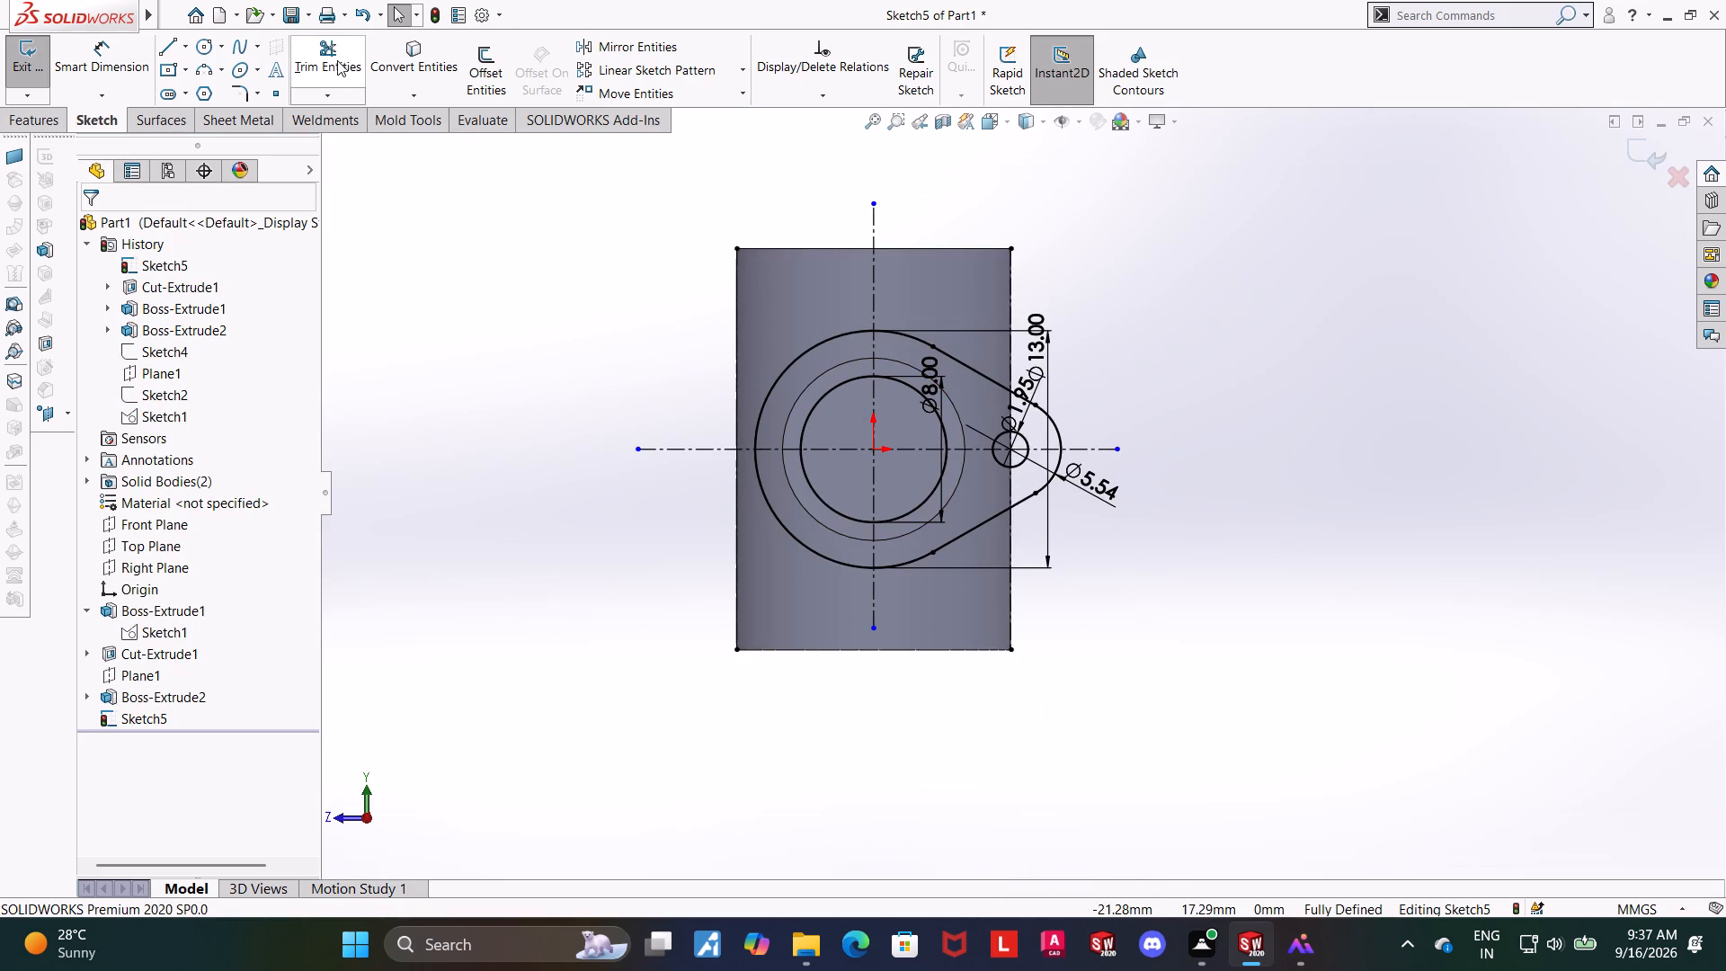
# Mirror the two tangent lines and the 5.54 mm lobe arc about the vertical centerline.
pyautogui.click(662, 53)
pyautogui.keyDown('ctrl'); pyautogui.click(974, 368); pyautogui.keyUp('ctrl')
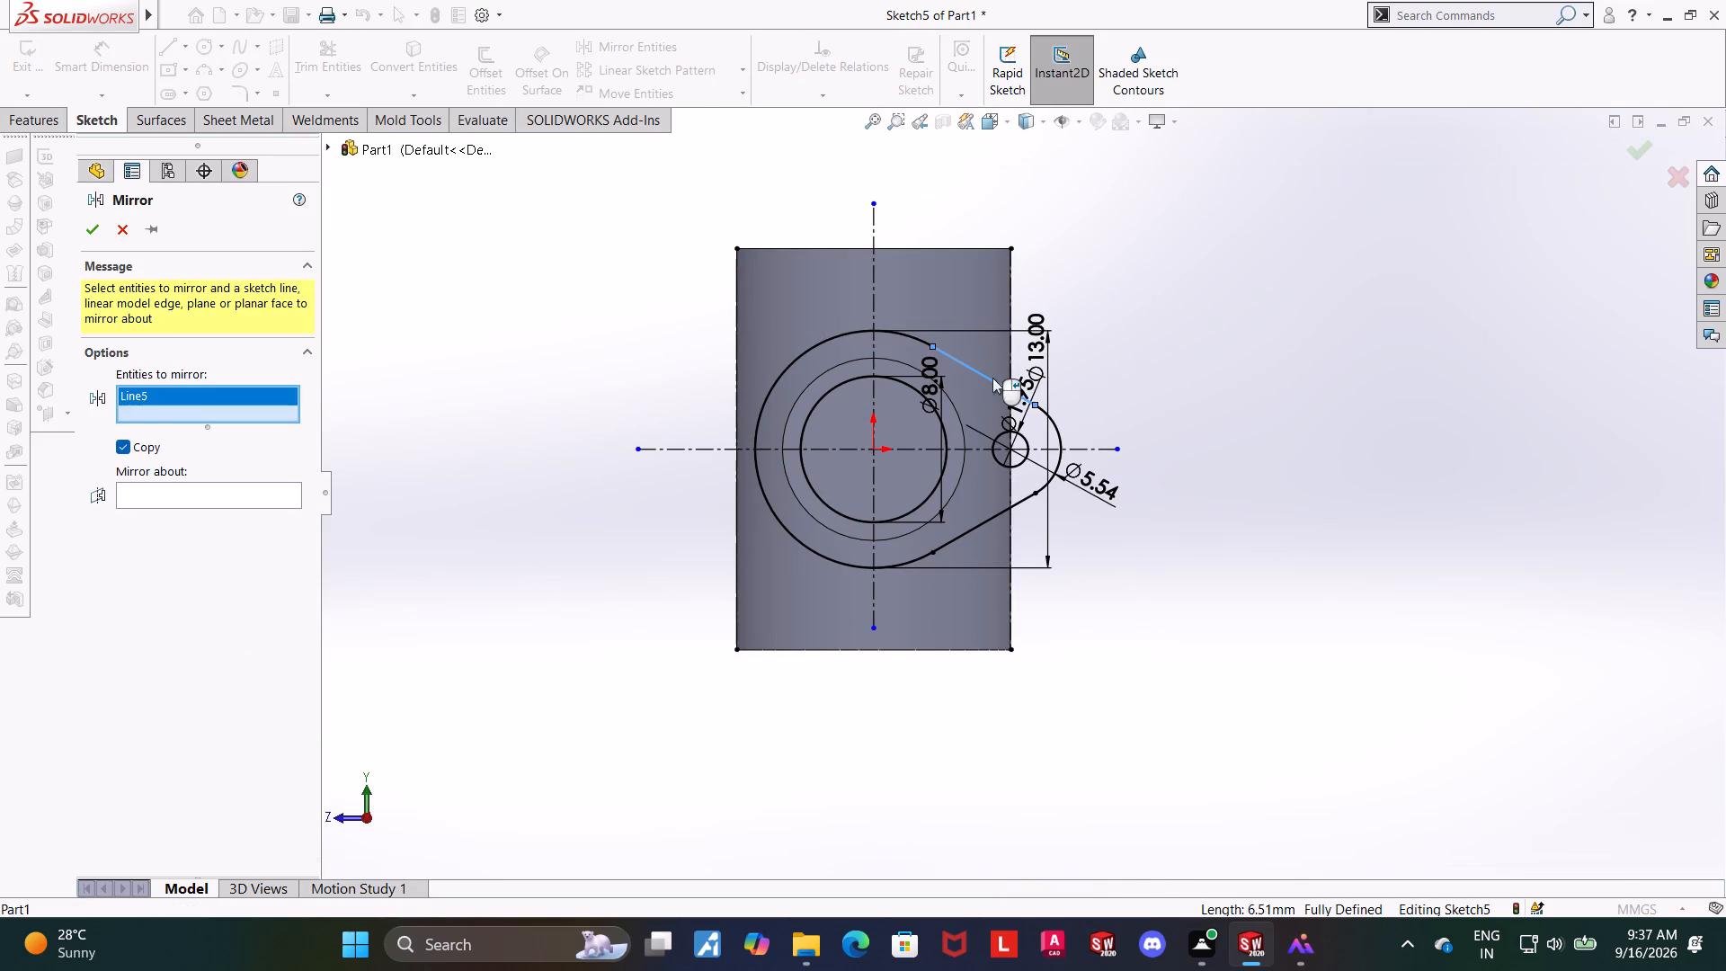
pyautogui.keyDown('ctrl'); pyautogui.click(1061, 433); pyautogui.keyUp('ctrl')
pyautogui.keyDown('ctrl'); pyautogui.click(999, 512); pyautogui.keyUp('ctrl')
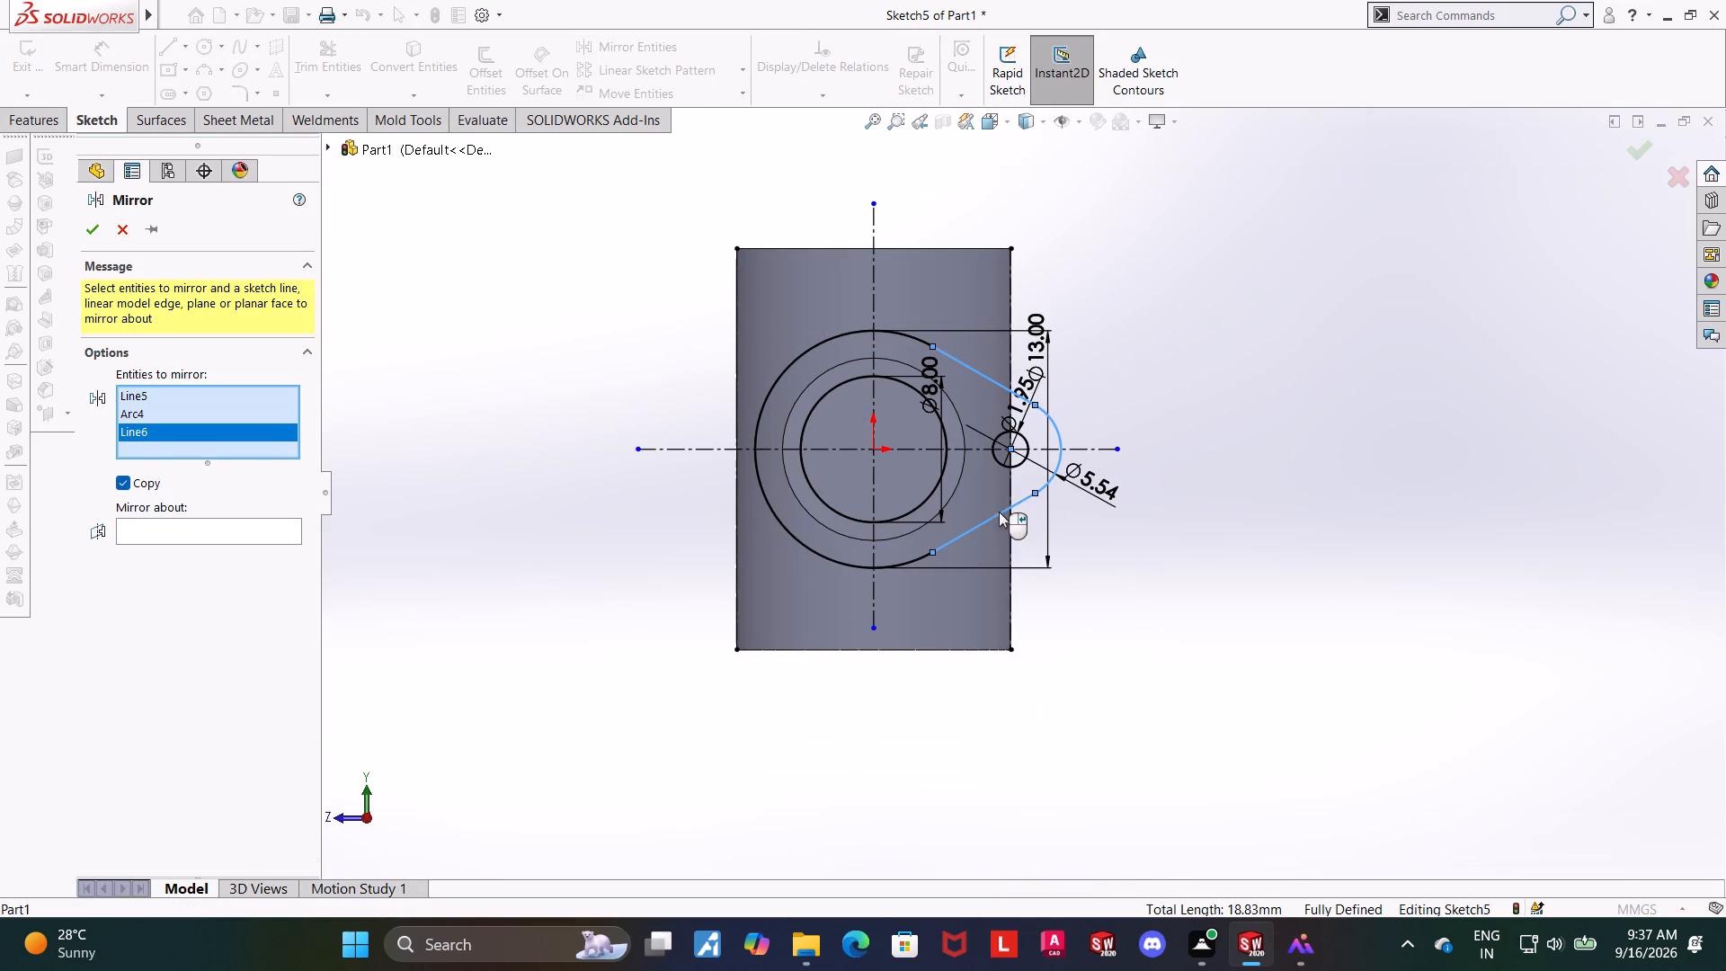
pyautogui.click(188, 527)
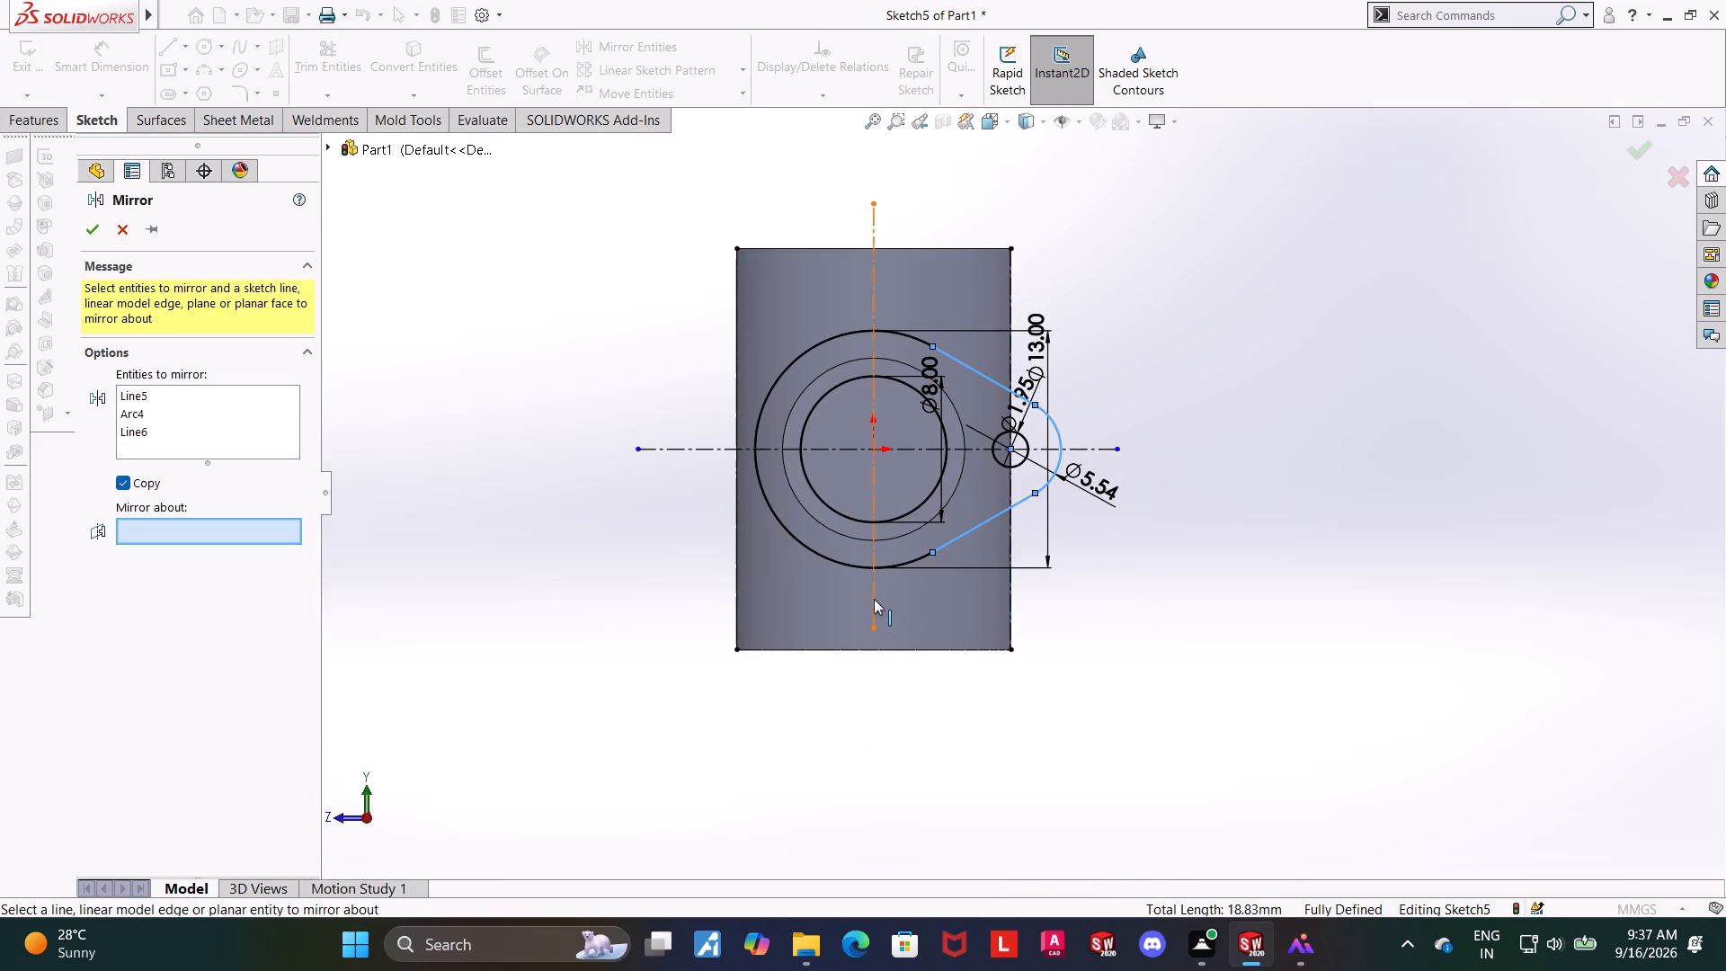
pyautogui.click(874, 599)
pyautogui.click(95, 226)
pyautogui.scroll(-3, 803, 456)
pyautogui.press('Escape')
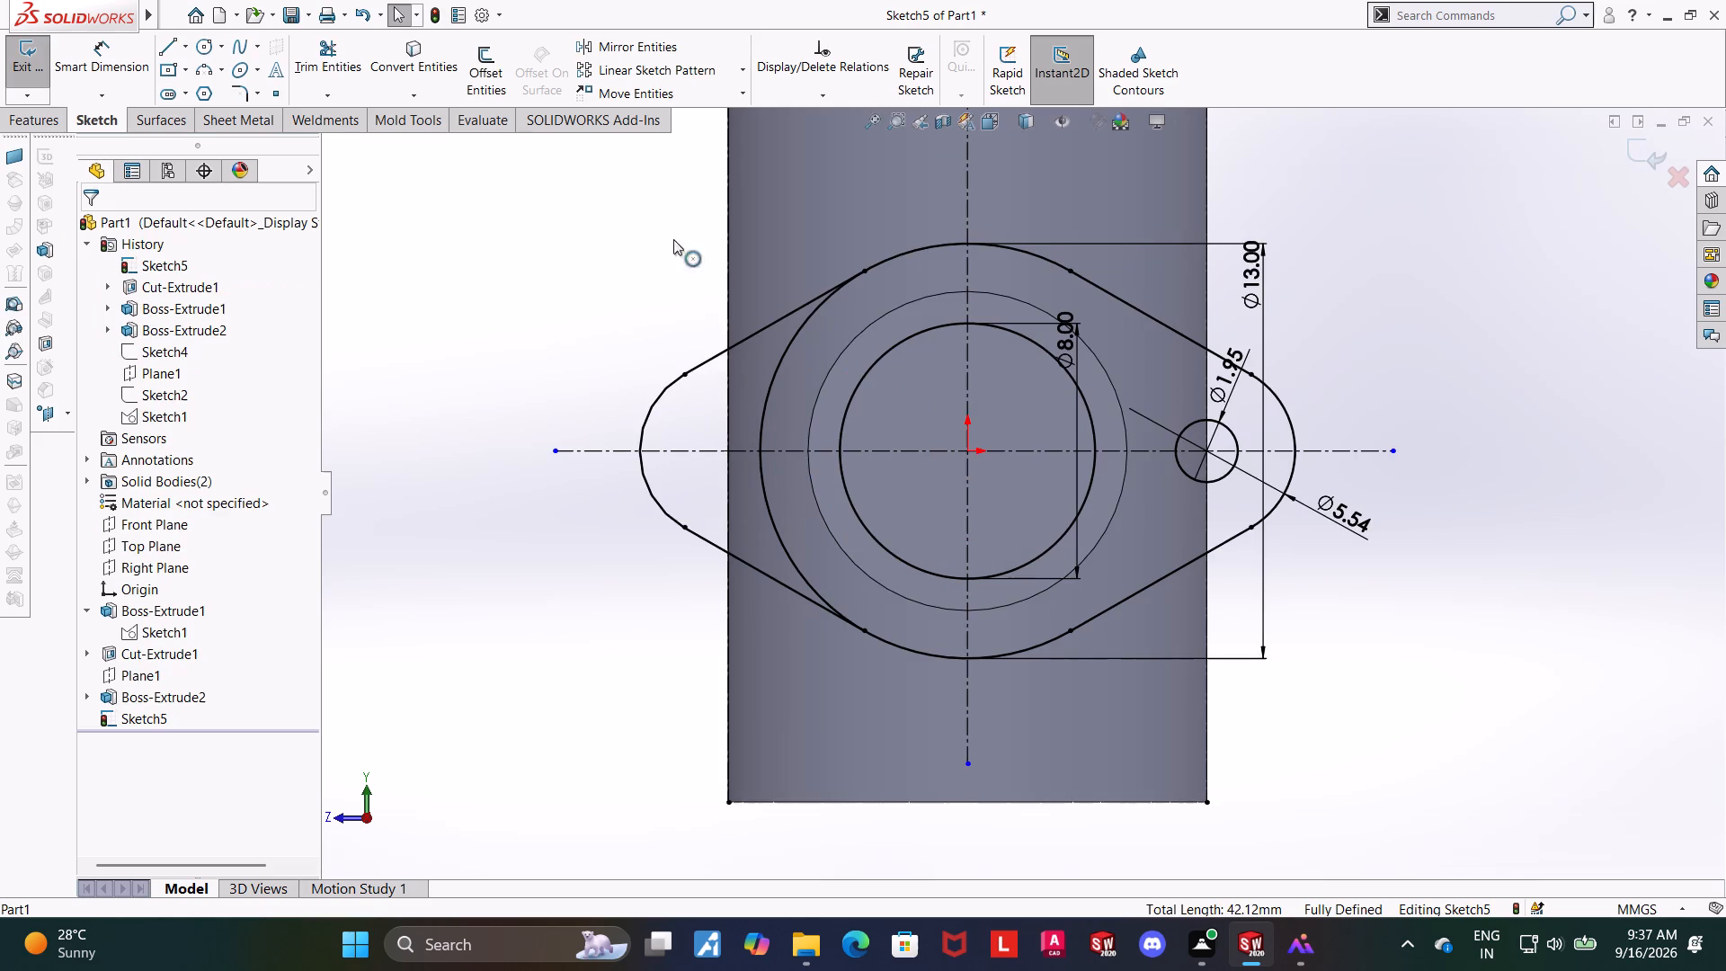
pyautogui.press('Escape')
# Trim the upper and lower parts of the 13 mm circle's arc that lie inside the mirrored lobe.
pyautogui.click(304, 63)
pyautogui.scroll(-3, 763, 364)
pyautogui.moveTo(881, 416); pyautogui.dragTo(793, 404)
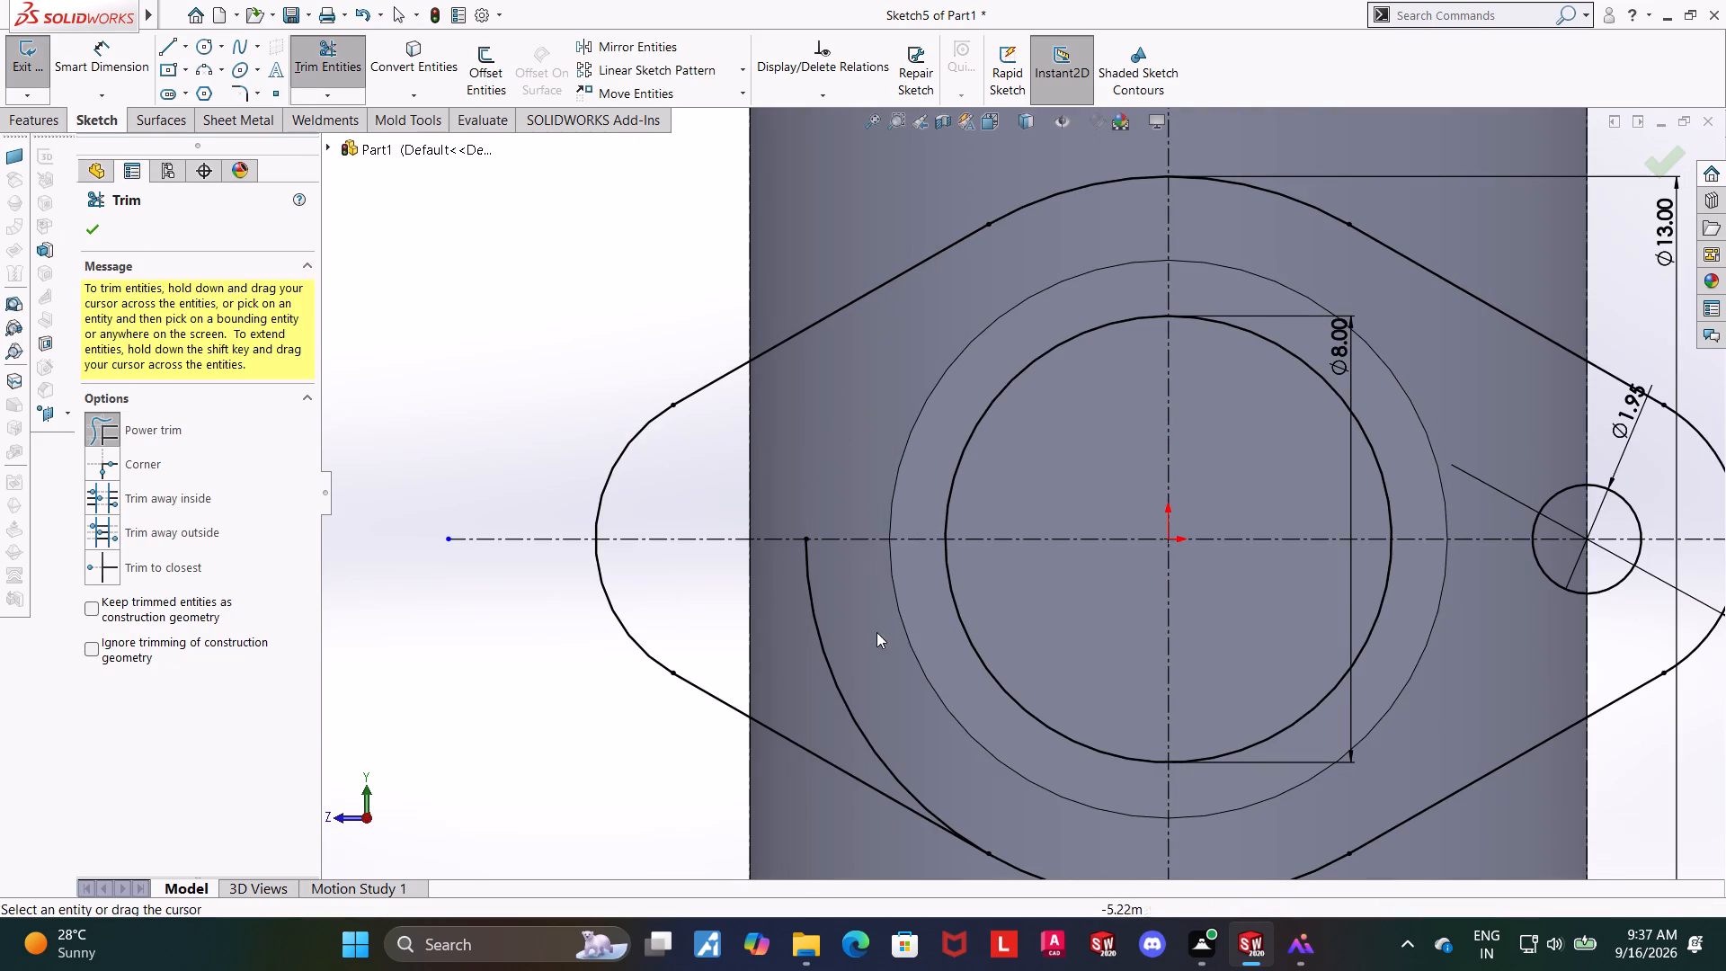
pyautogui.moveTo(876, 632); pyautogui.dragTo(841, 645)
pyautogui.moveTo(860, 630); pyautogui.dragTo(805, 653)
pyautogui.scroll(6, 825, 635)
pyautogui.scroll(1, 1097, 642)
pyautogui.press('Escape')
pyautogui.press('Escape')
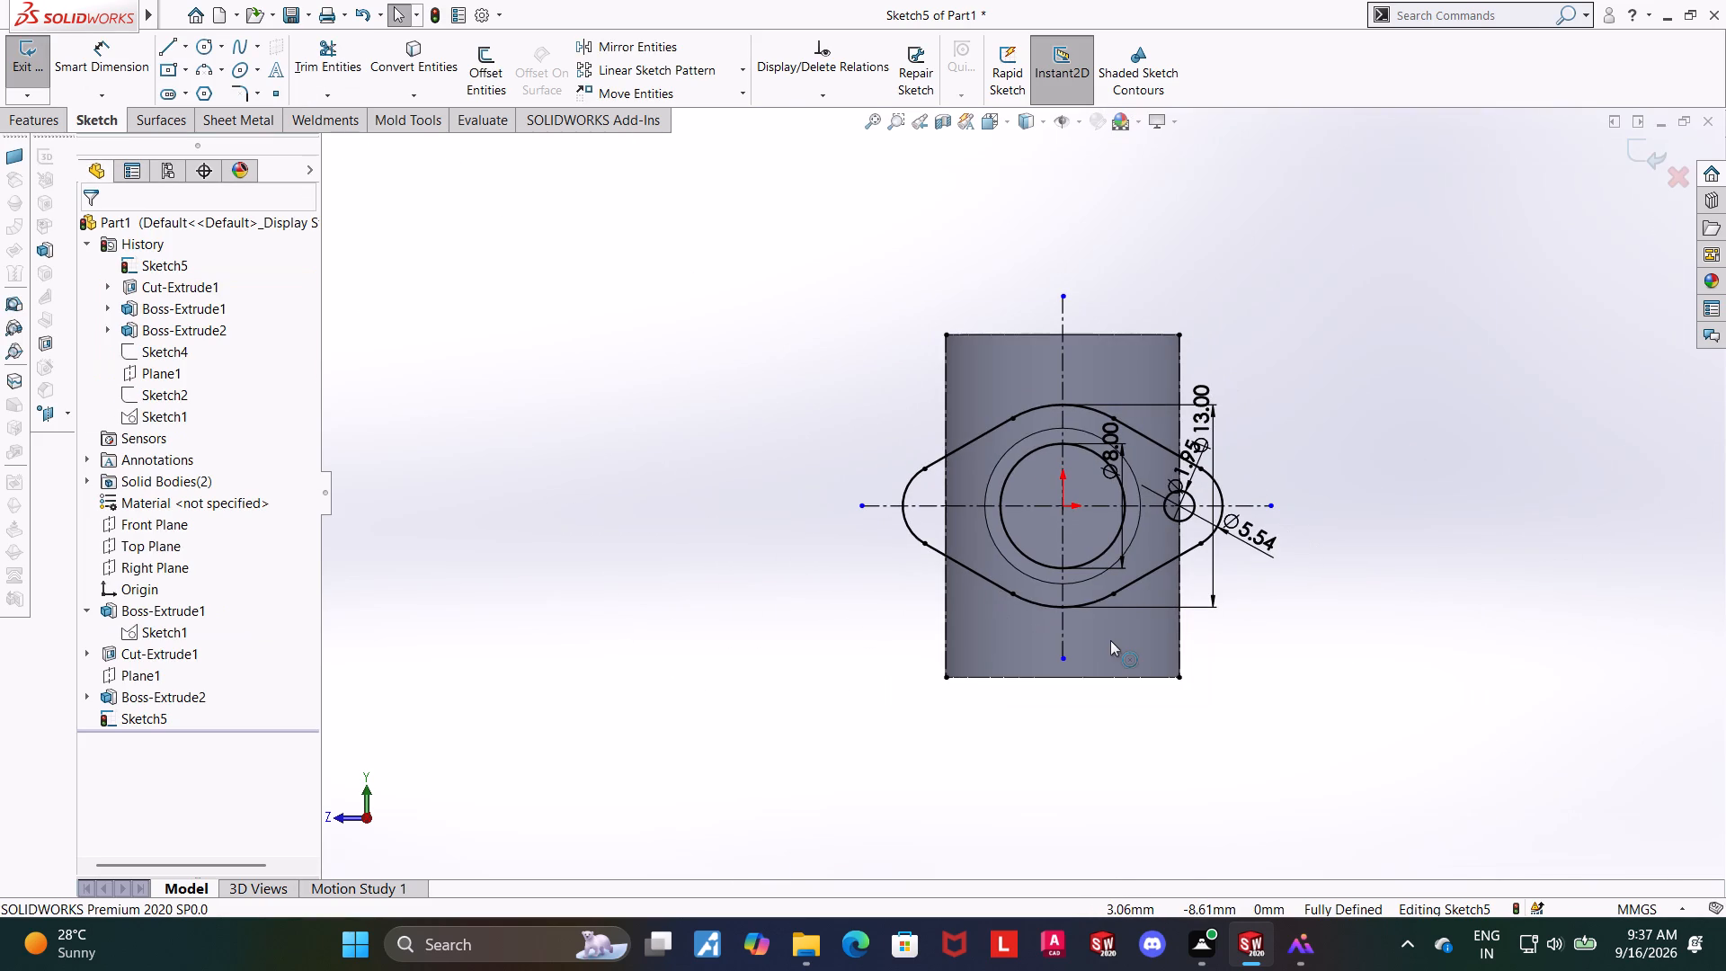
pyautogui.press('Escape')
pyautogui.press('Escape')
pyautogui.press('Escape')
pyautogui.press('Escape')
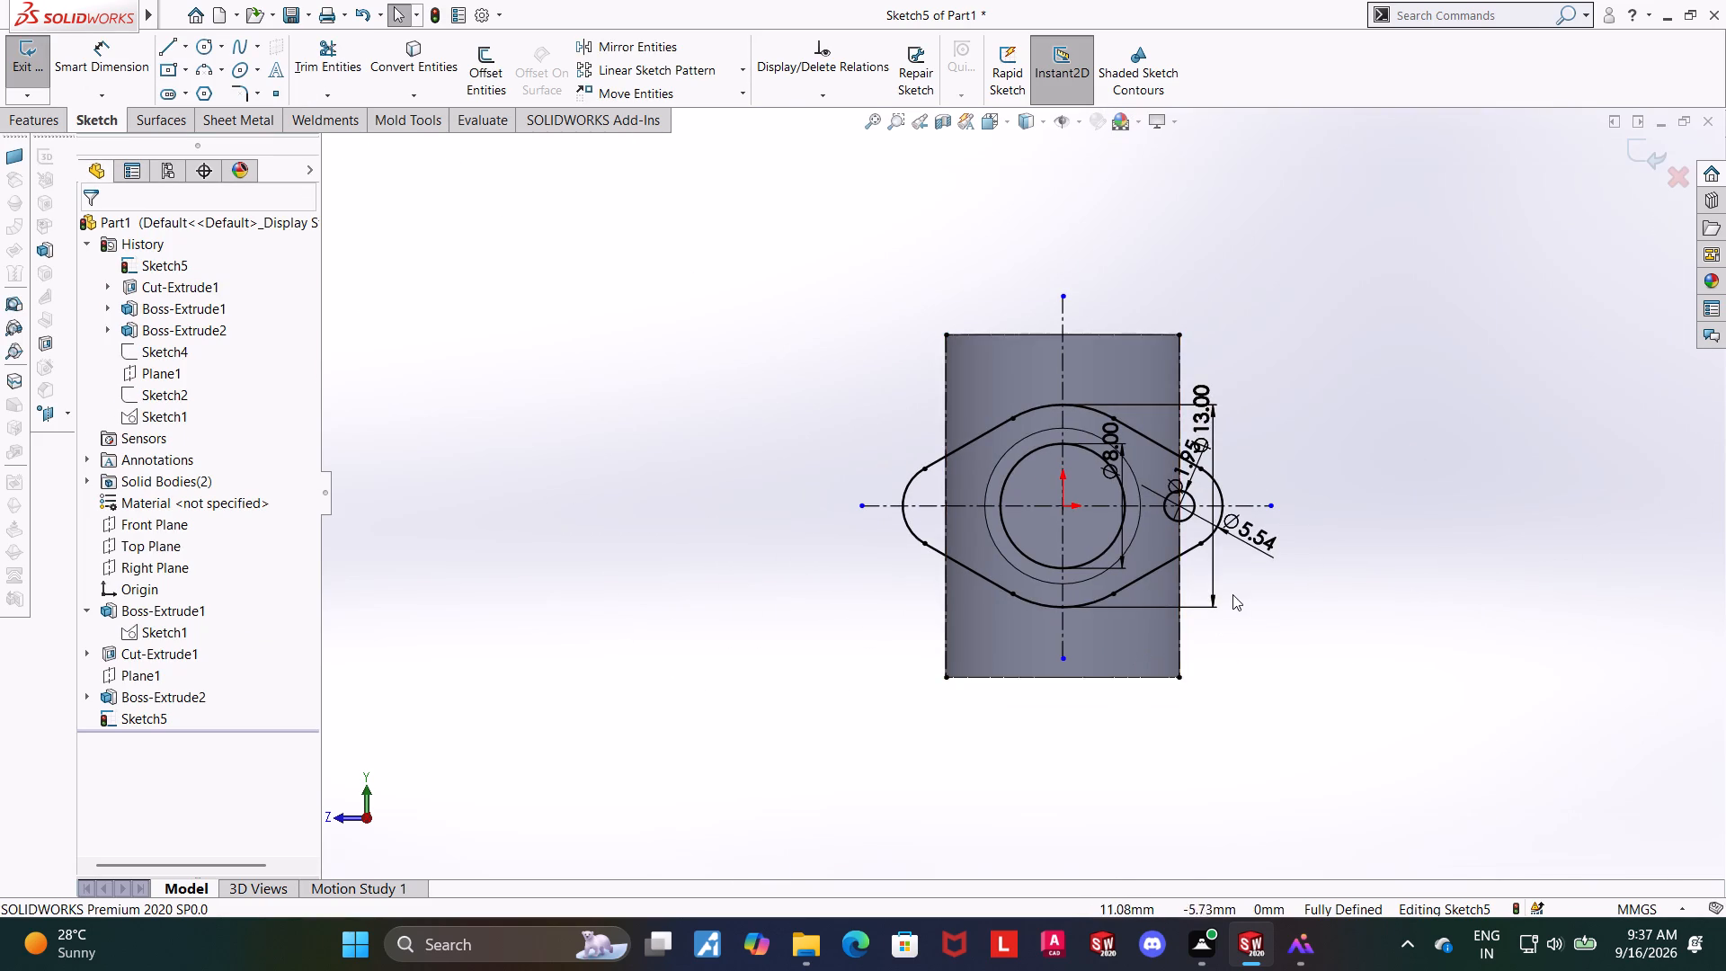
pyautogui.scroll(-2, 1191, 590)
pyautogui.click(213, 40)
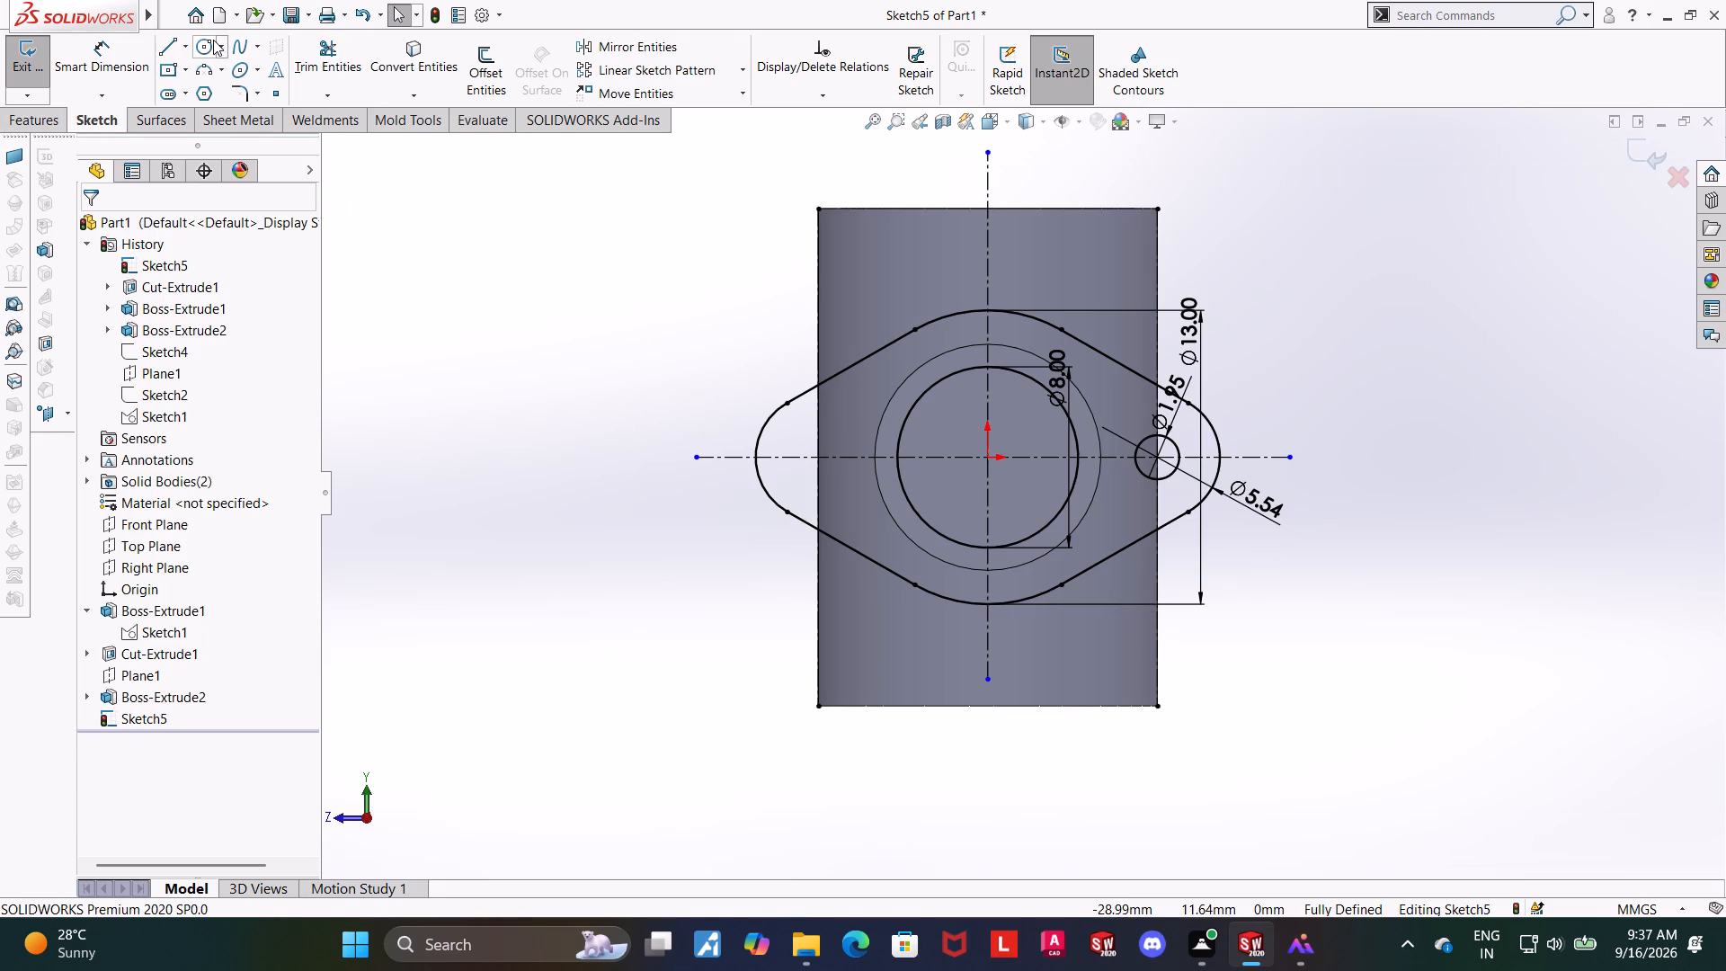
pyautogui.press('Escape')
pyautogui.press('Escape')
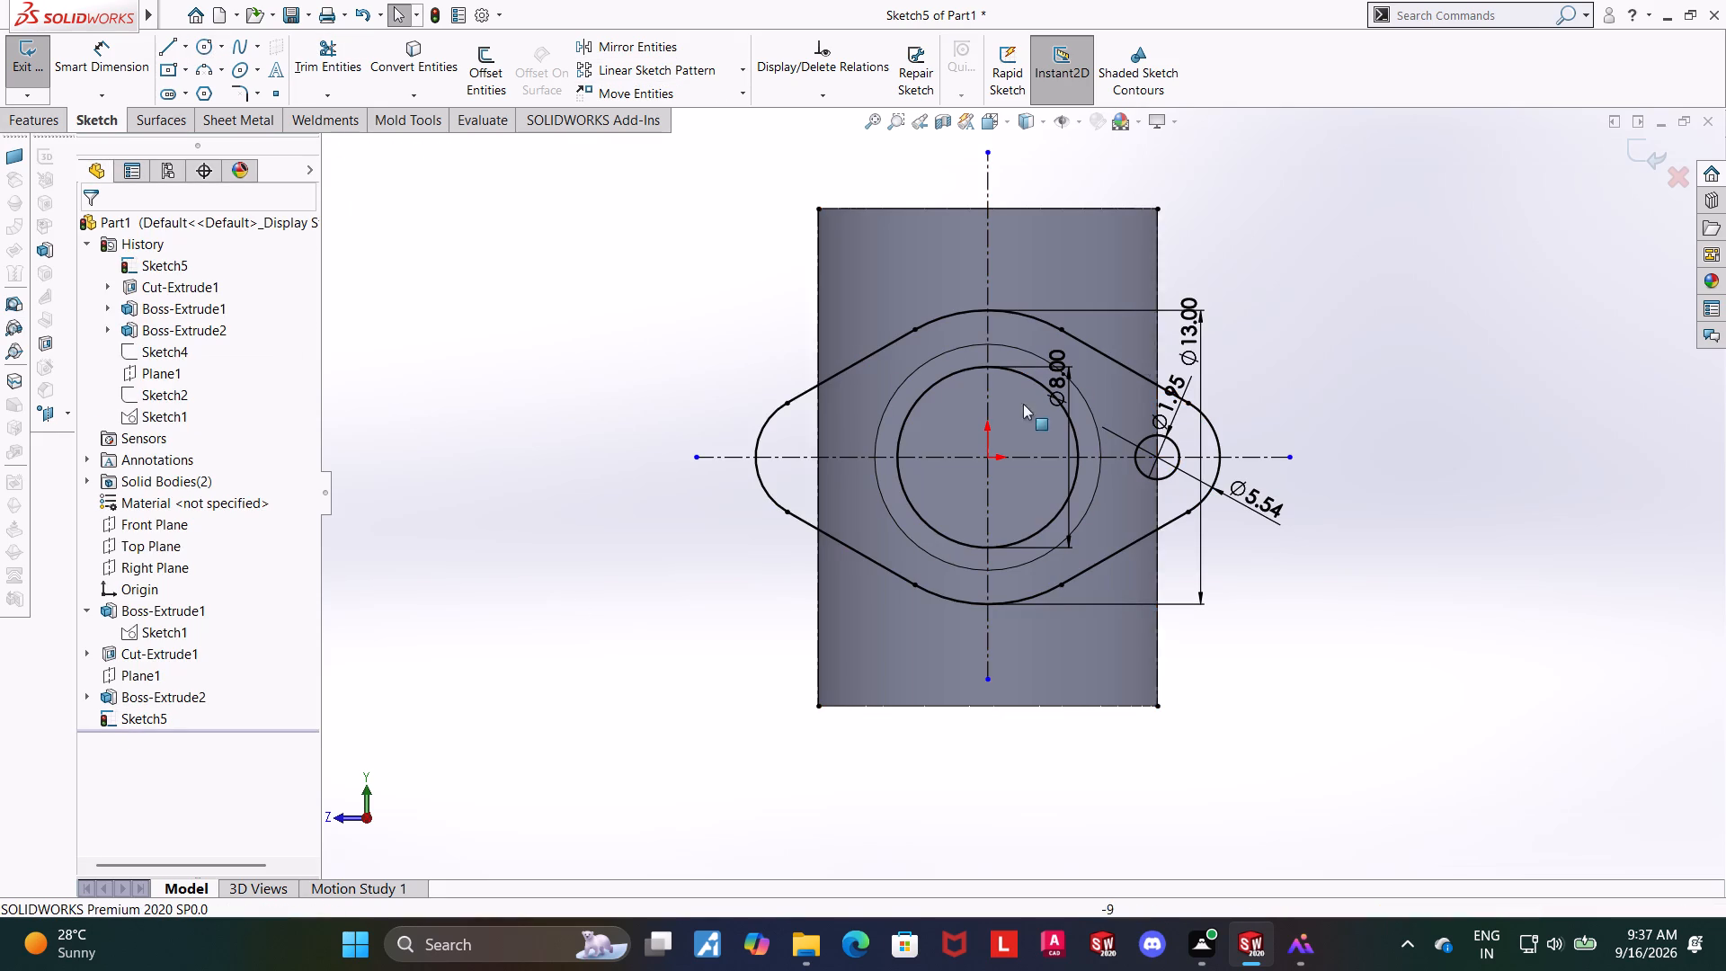
# Mirror the 1.95 mm hole circle about the vertical centerline and finish the flange sketch.
pyautogui.click(700, 38)
pyautogui.scroll(-3, 1127, 450)
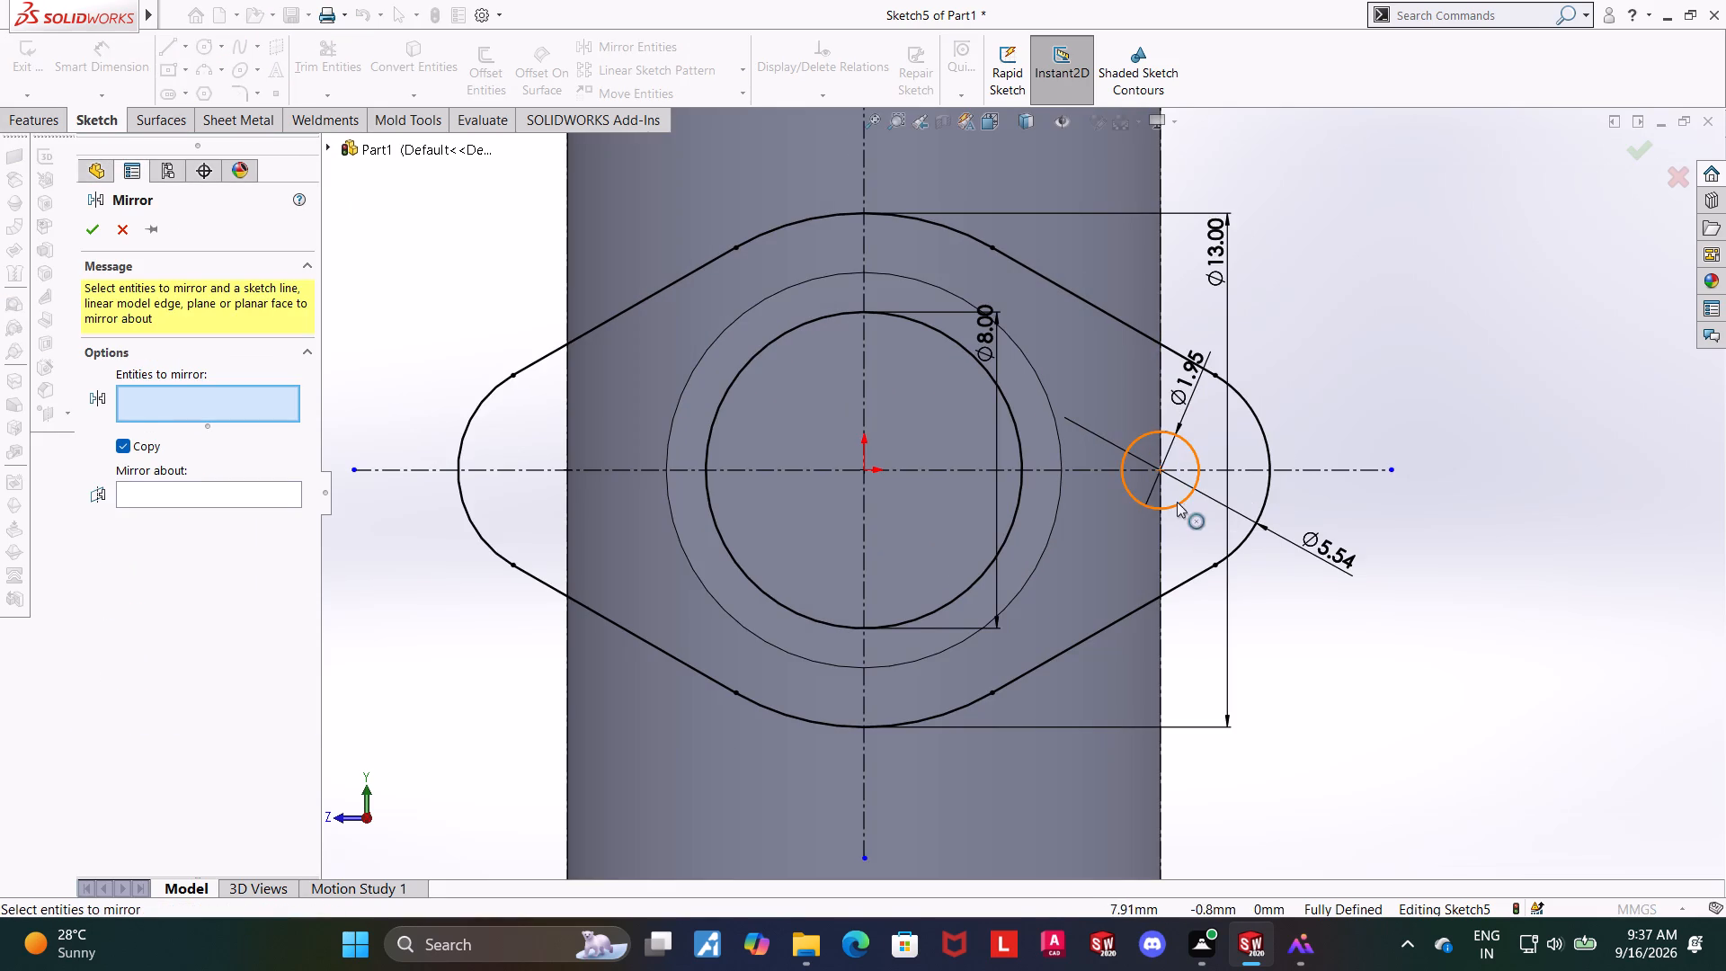
pyautogui.click(1177, 502)
pyautogui.click(118, 499)
pyautogui.click(221, 496)
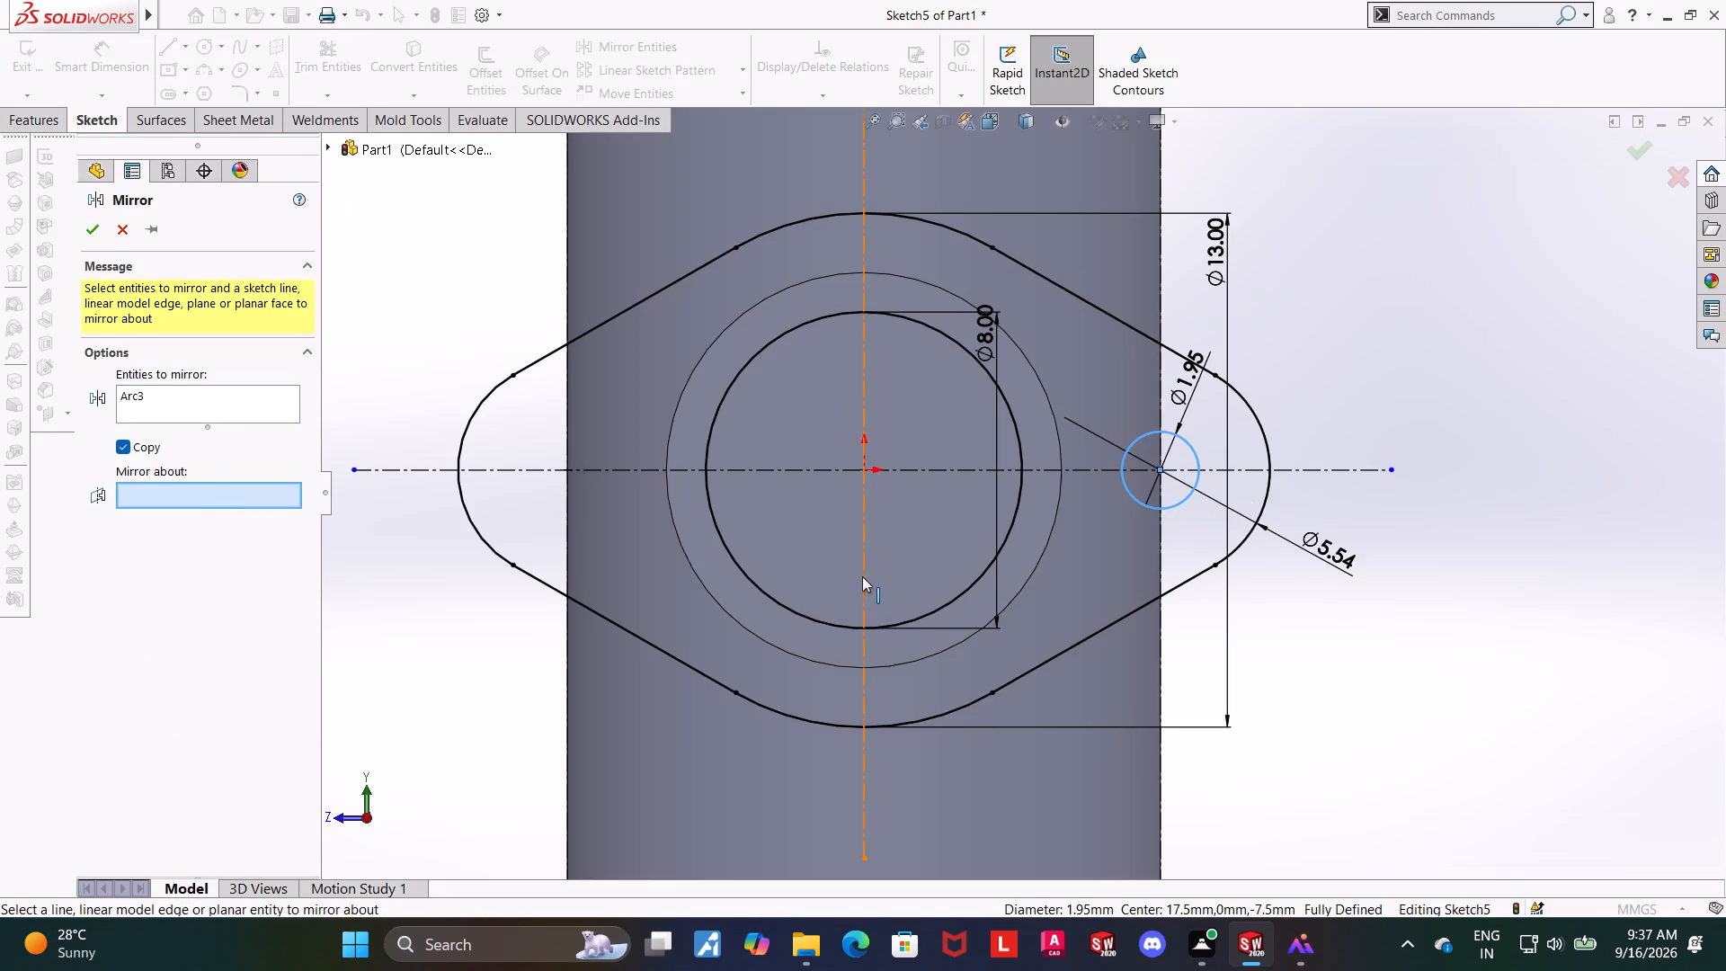
pyautogui.click(859, 575)
pyautogui.click(82, 235)
pyautogui.scroll(2, 1496, 592)
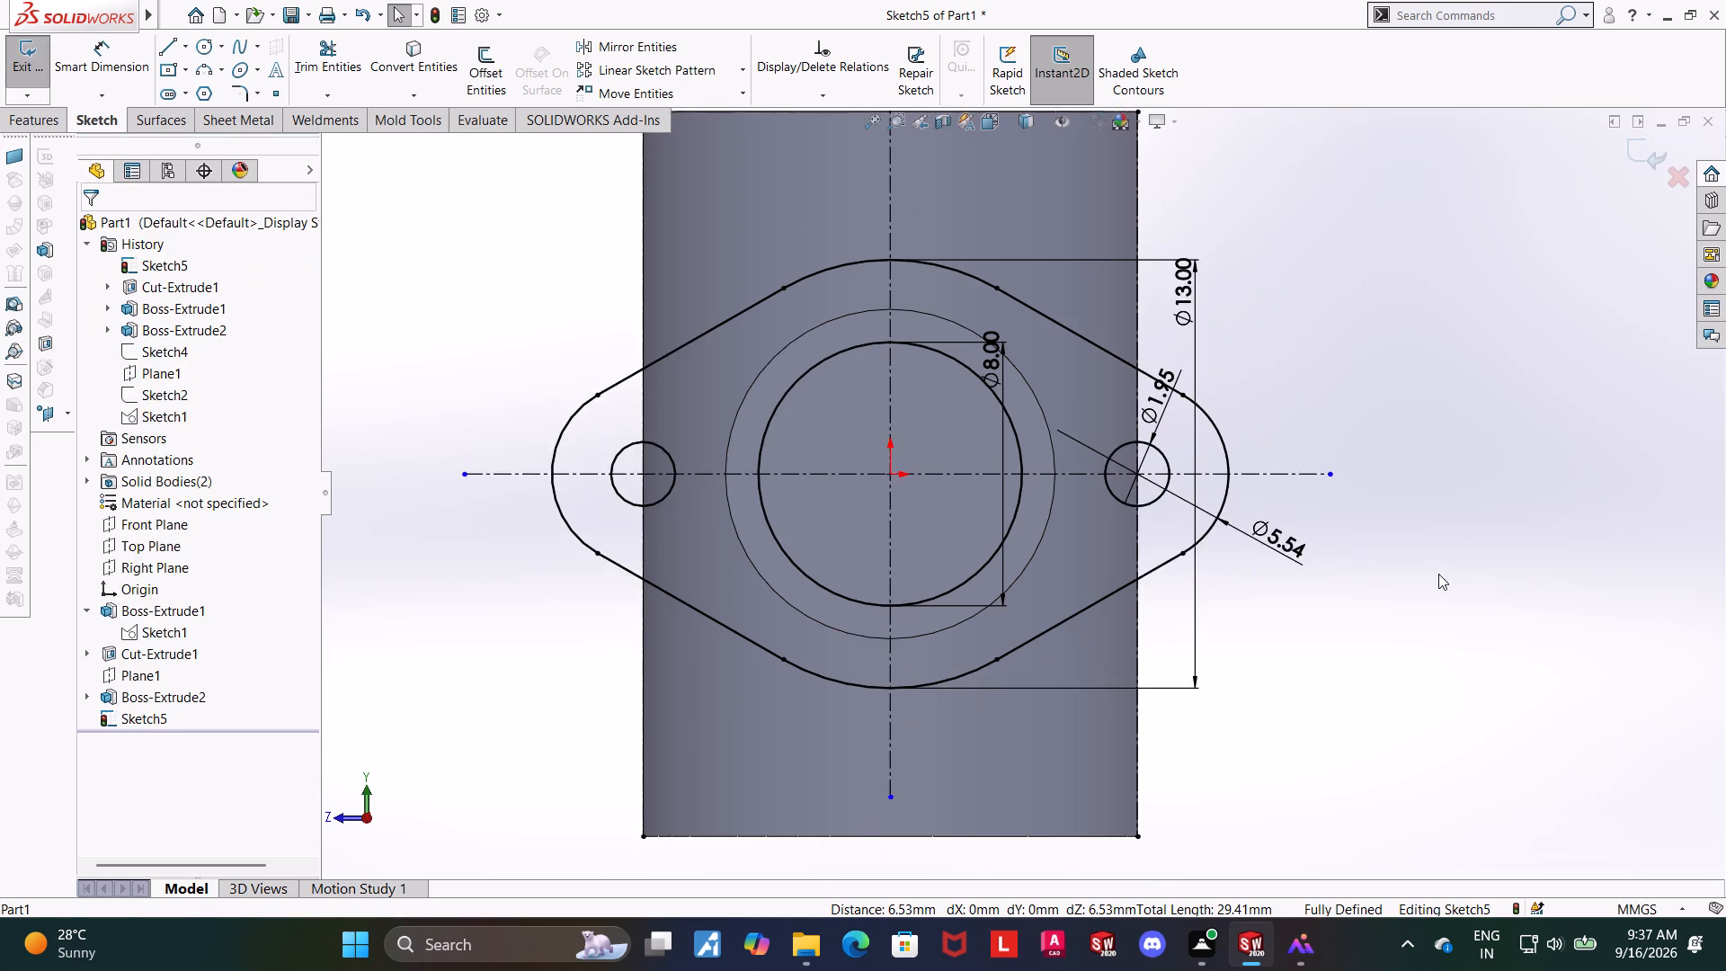
pyautogui.click(1437, 574)
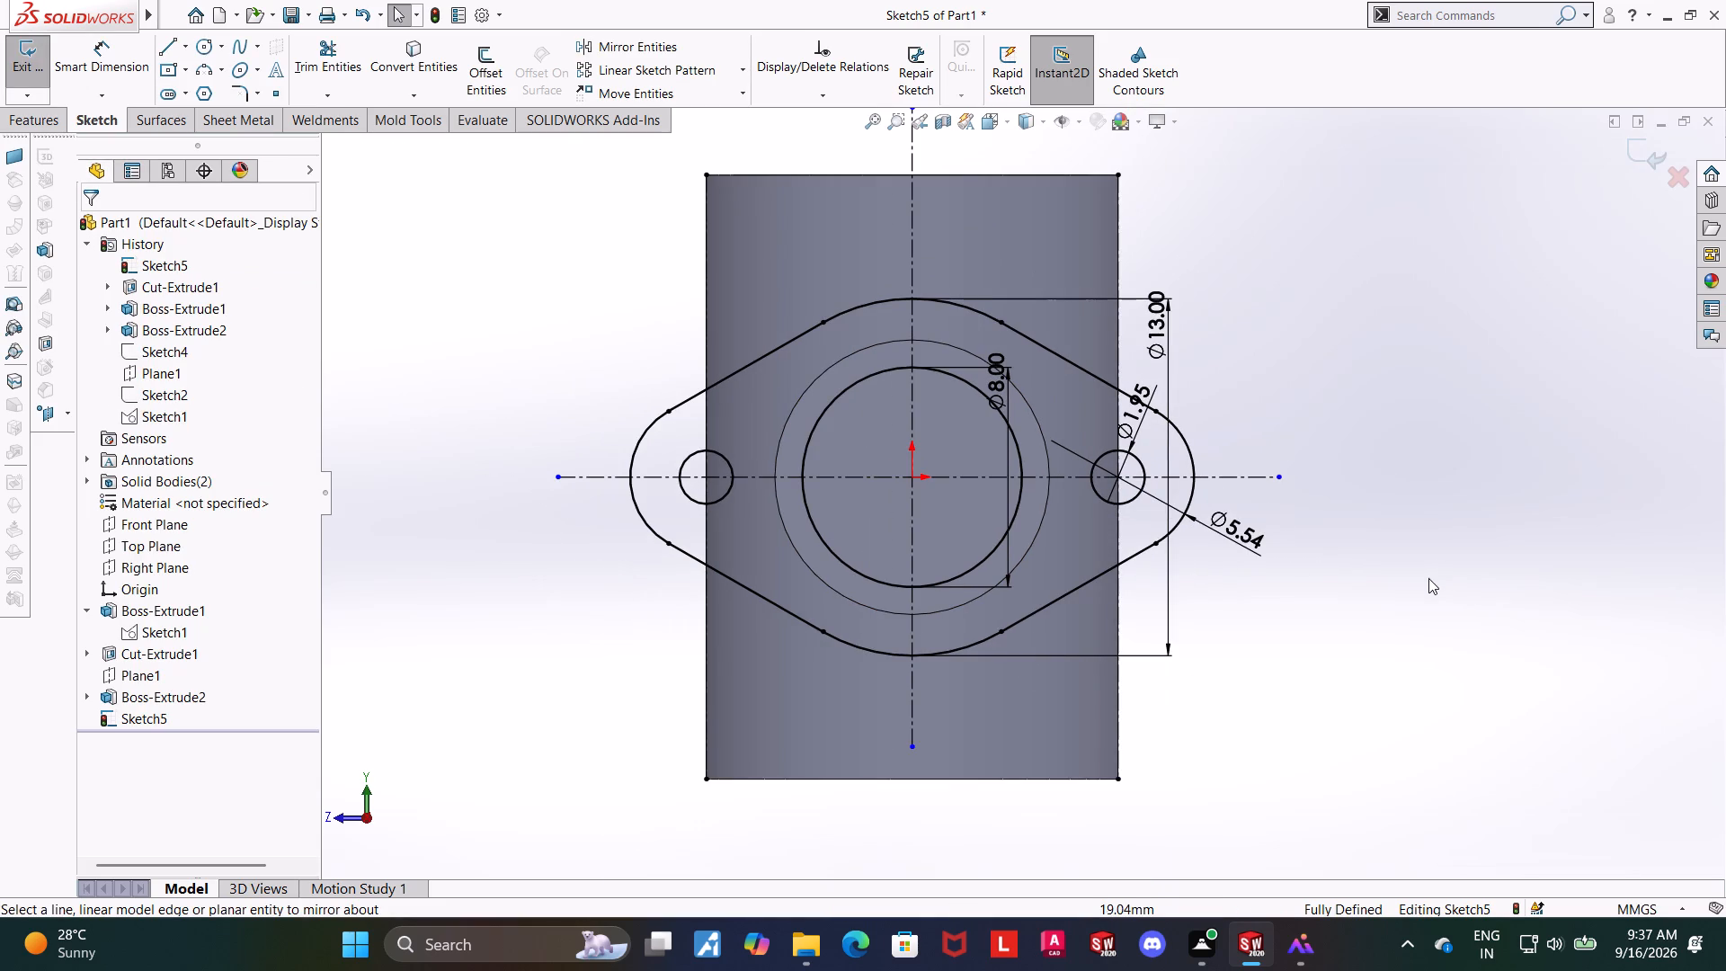
pyautogui.moveTo(1405, 575); pyautogui.dragTo(1418, 575, button='middle')
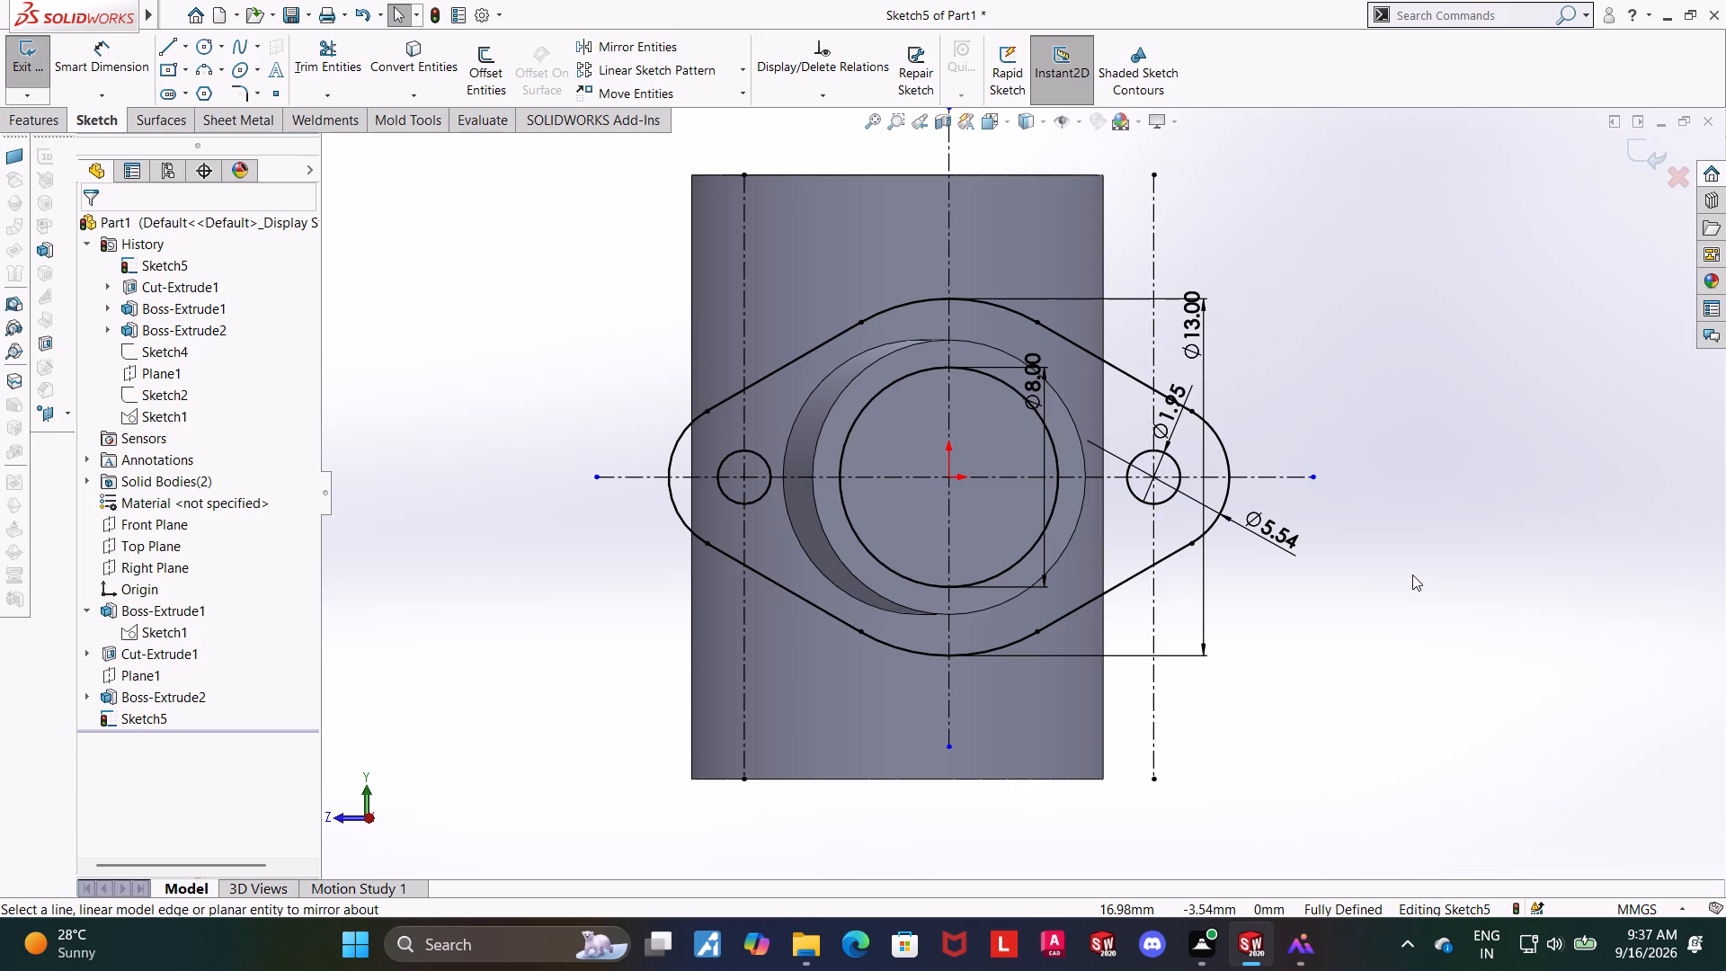
pyautogui.click(1652, 161)
# Extrude the flange profile sketch (Sketch5) as a blind boss 1 mm deep, merged with the part.
pyautogui.scroll(1, 1348, 342)
pyautogui.moveTo(1348, 342); pyautogui.dragTo(1360, 342, button='middle')
pyautogui.click(20, 55)
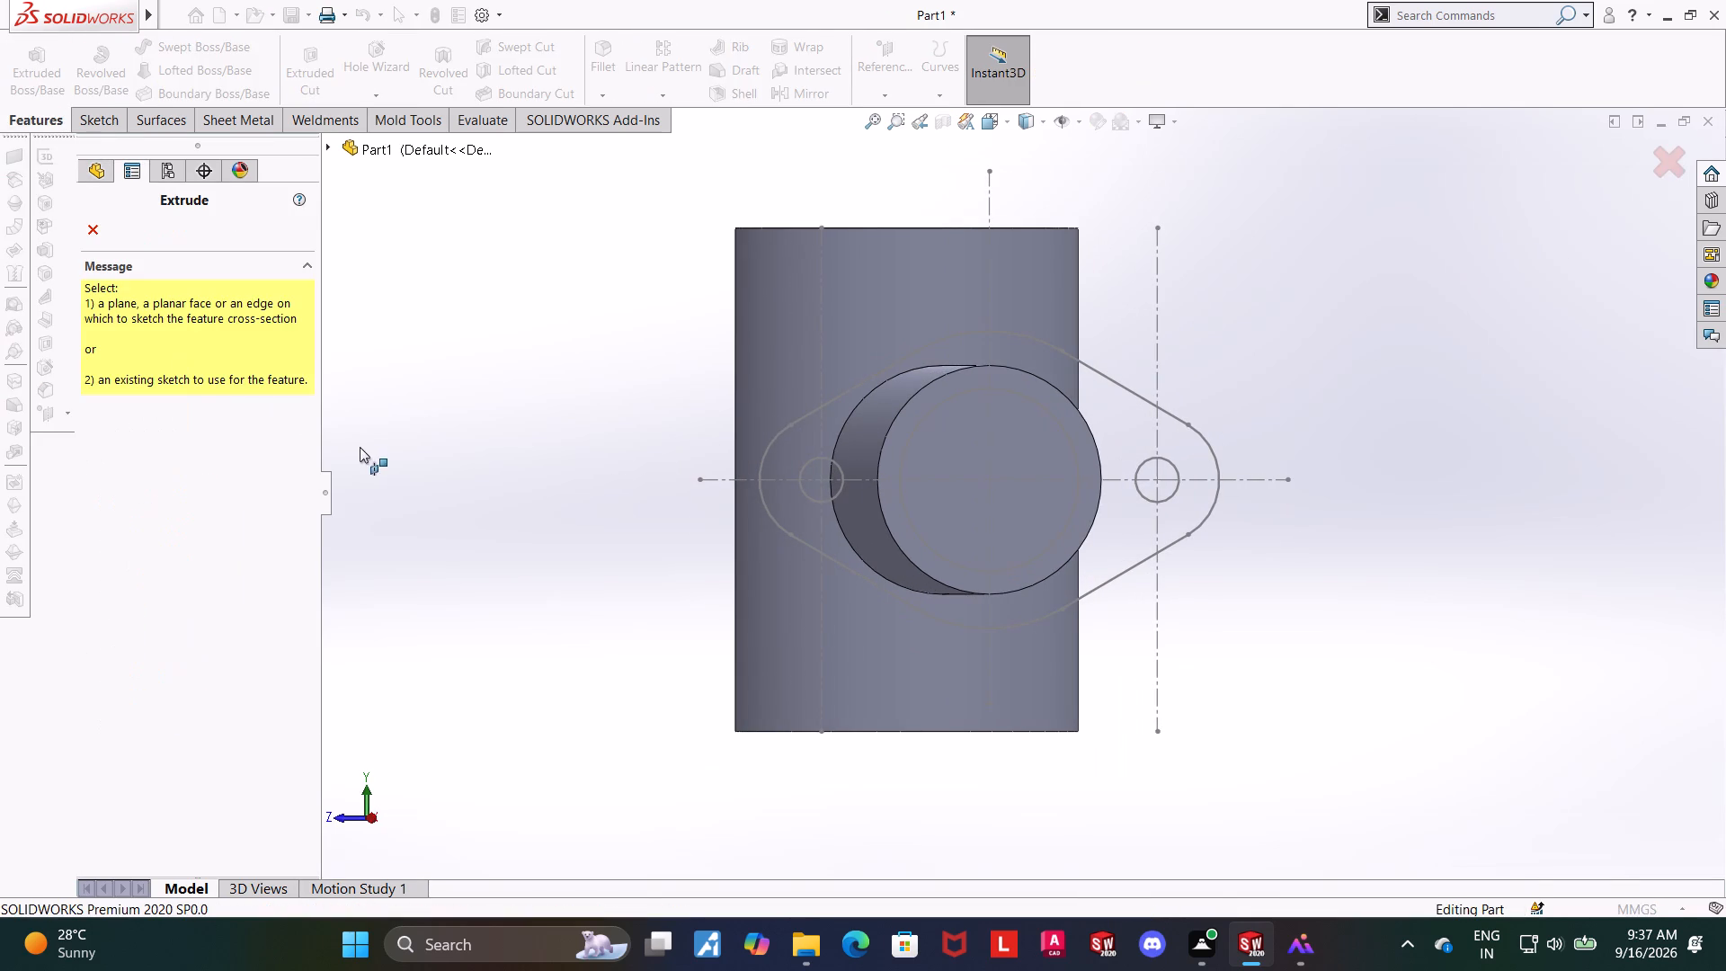
pyautogui.moveTo(364, 447); pyautogui.dragTo(391, 450, button='middle')
pyautogui.click(328, 145)
pyautogui.click(398, 450)
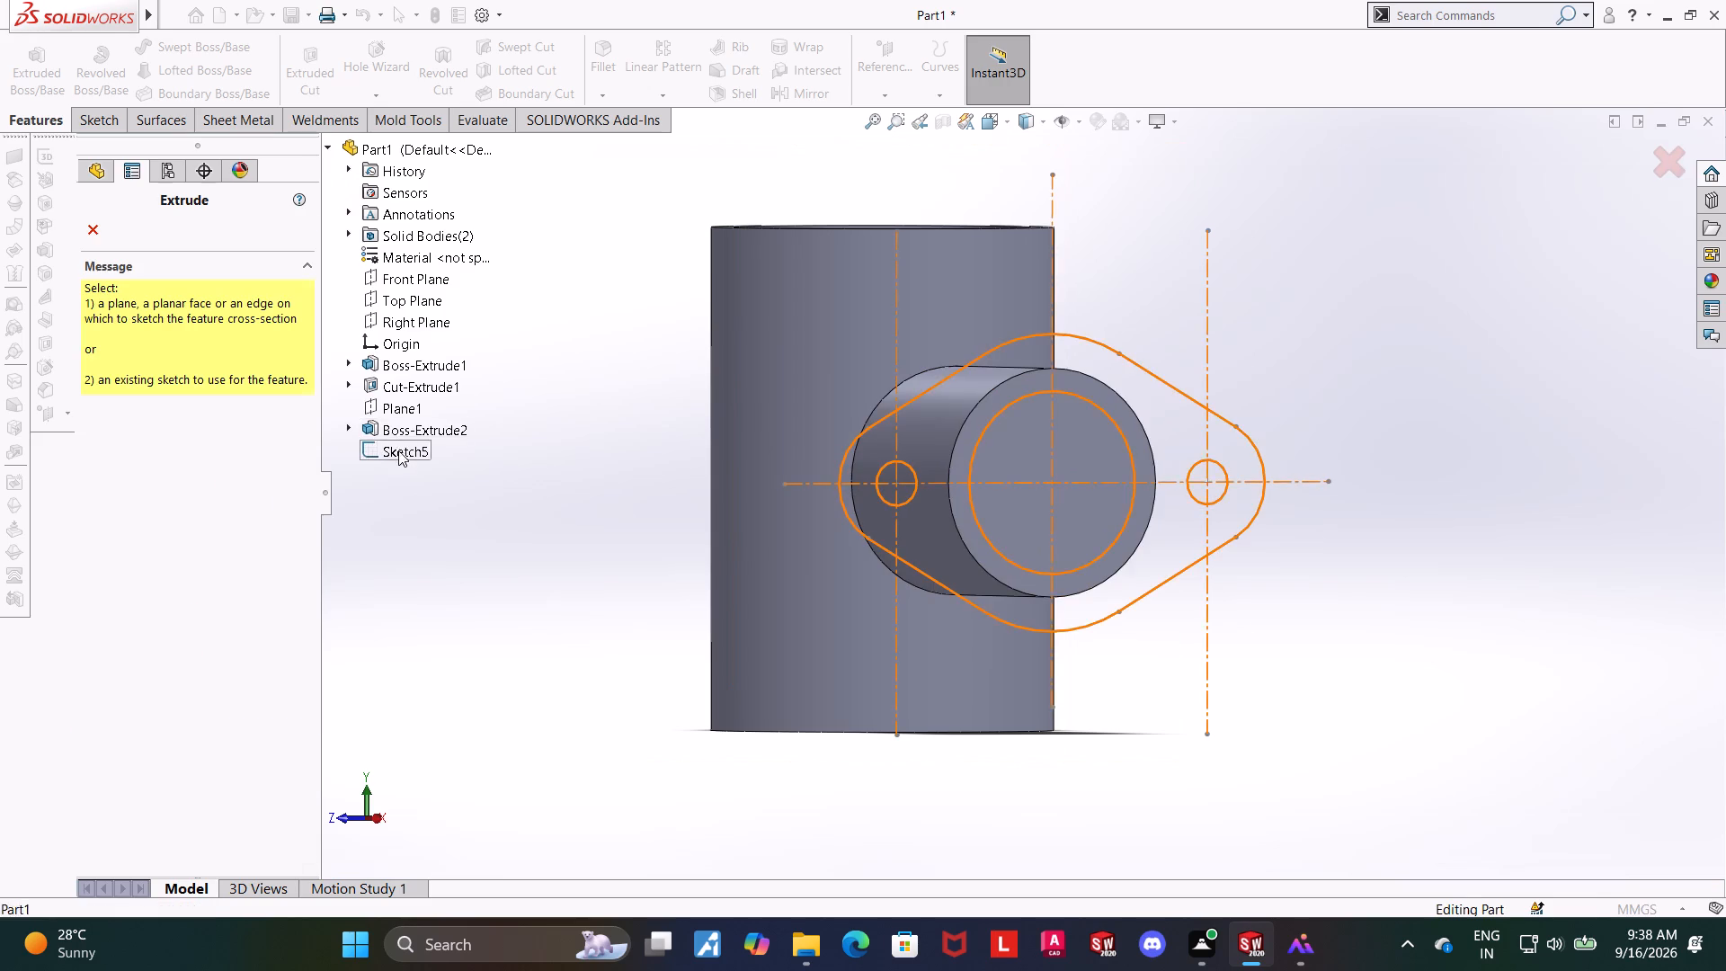
pyautogui.moveTo(443, 608); pyautogui.dragTo(453, 608, button='middle')
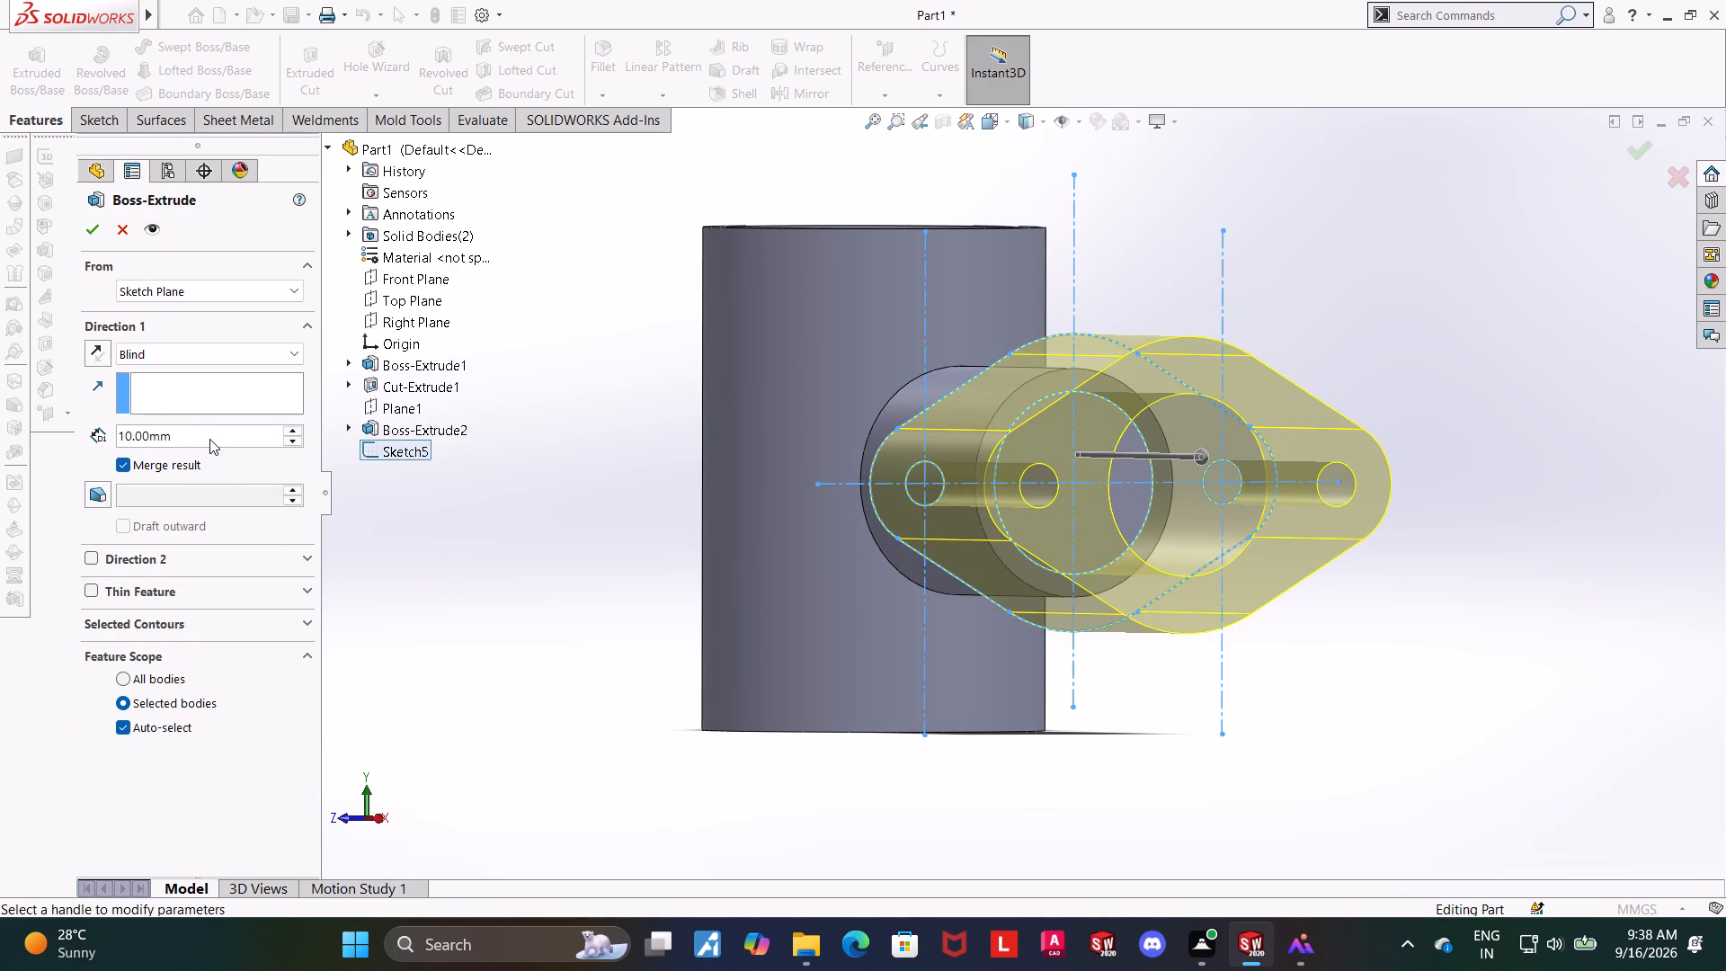
pyautogui.click(209, 439)
pyautogui.moveTo(209, 439); pyautogui.dragTo(175, 445)
pyautogui.press('1')
pyautogui.press('Return')
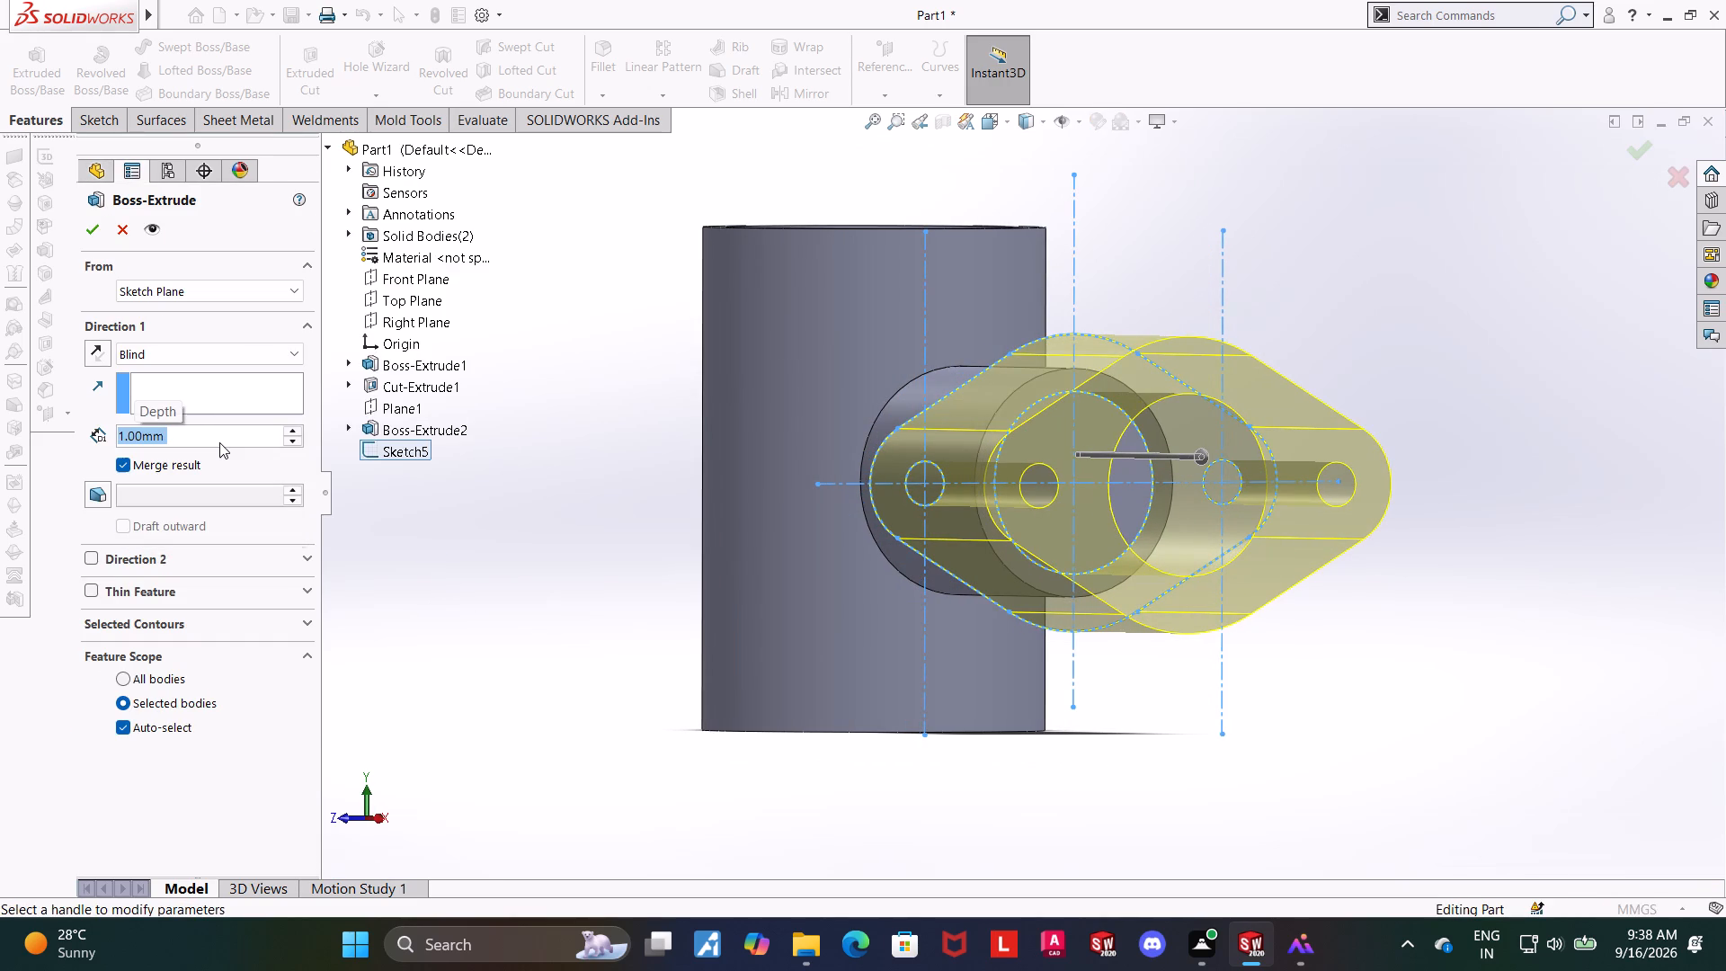
pyautogui.click(96, 233)
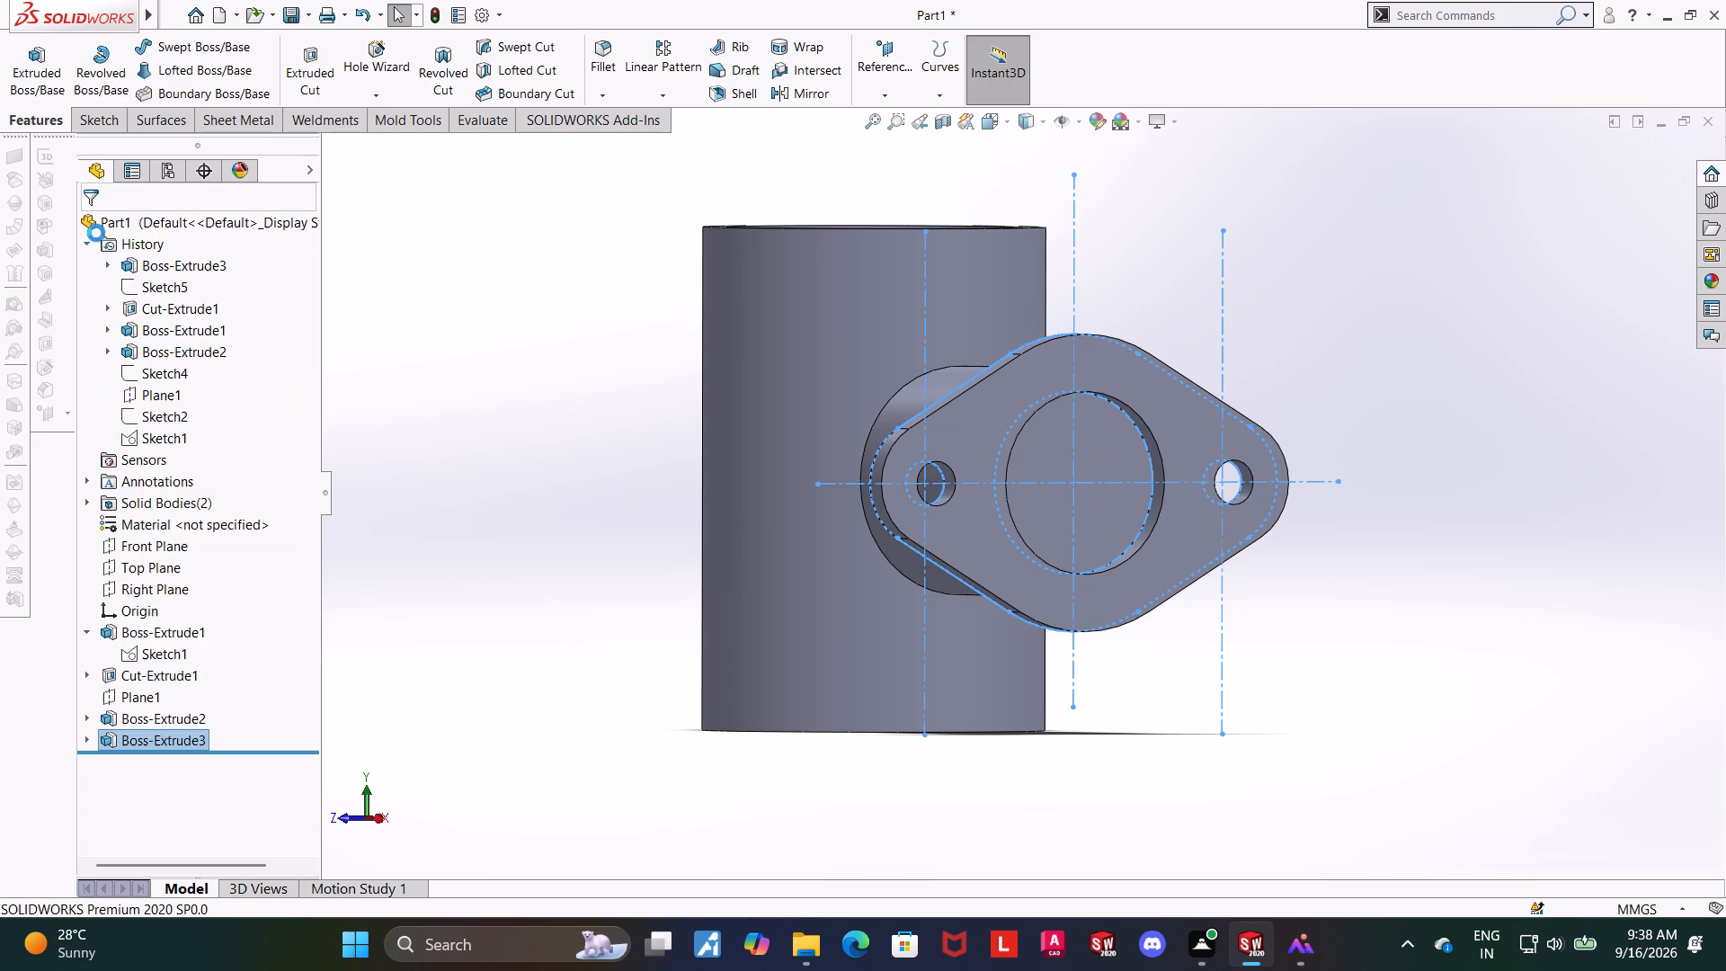
pyautogui.click(619, 590)
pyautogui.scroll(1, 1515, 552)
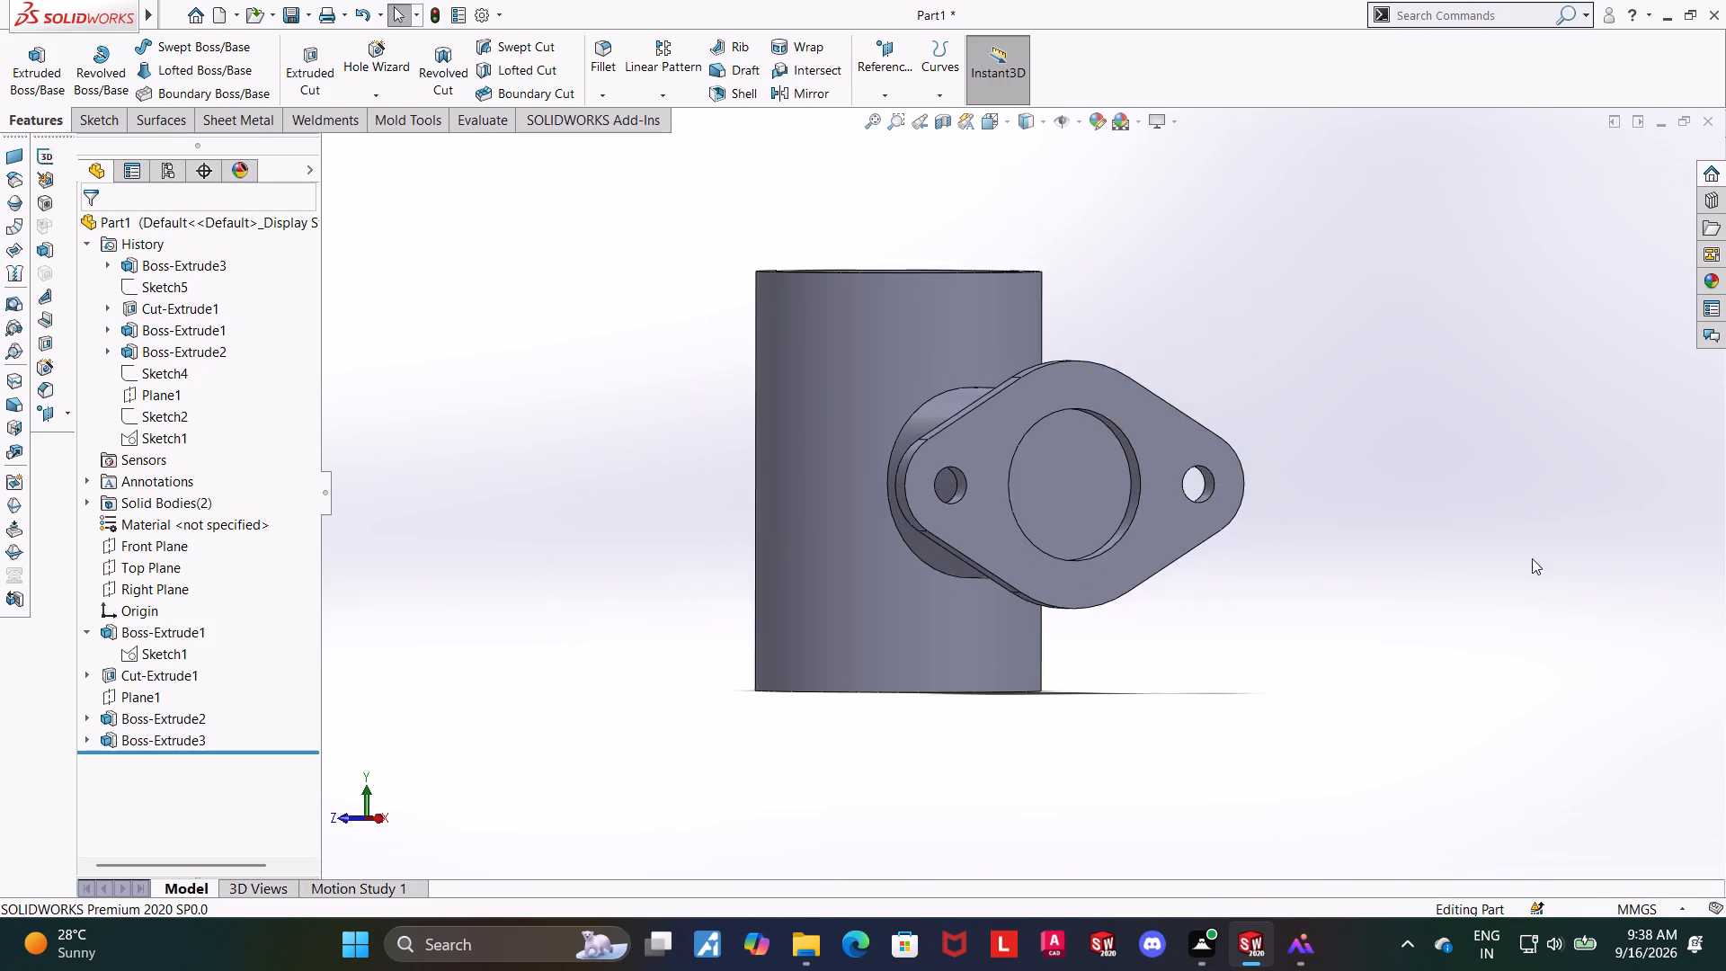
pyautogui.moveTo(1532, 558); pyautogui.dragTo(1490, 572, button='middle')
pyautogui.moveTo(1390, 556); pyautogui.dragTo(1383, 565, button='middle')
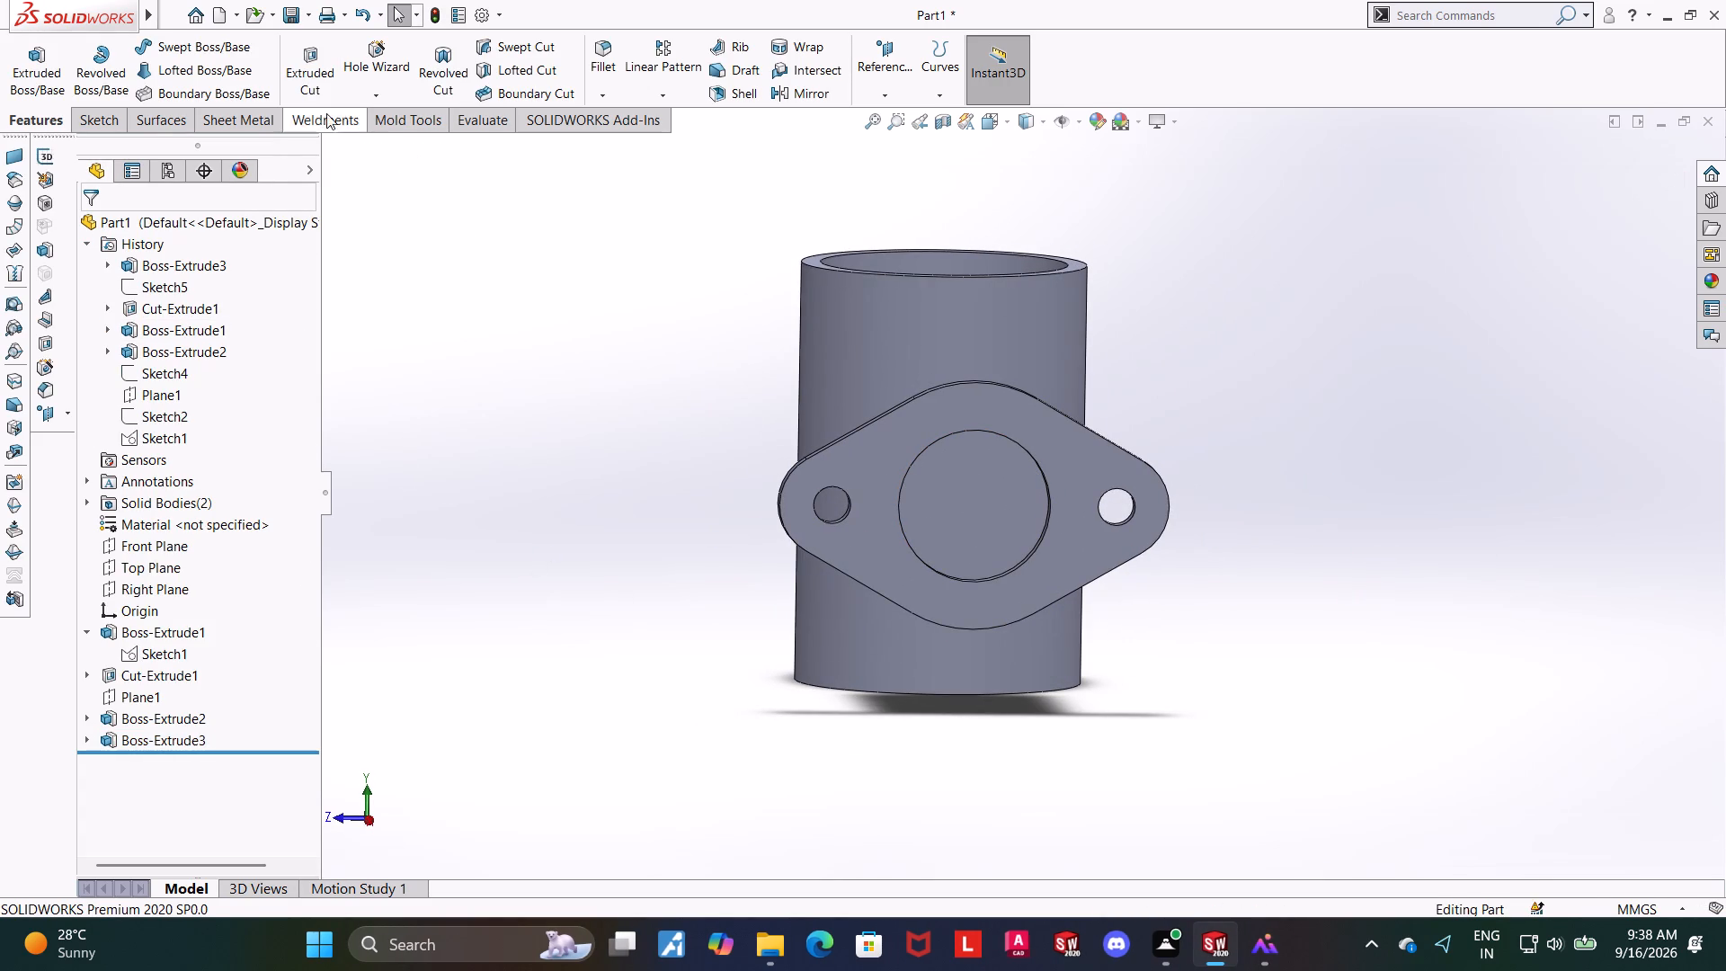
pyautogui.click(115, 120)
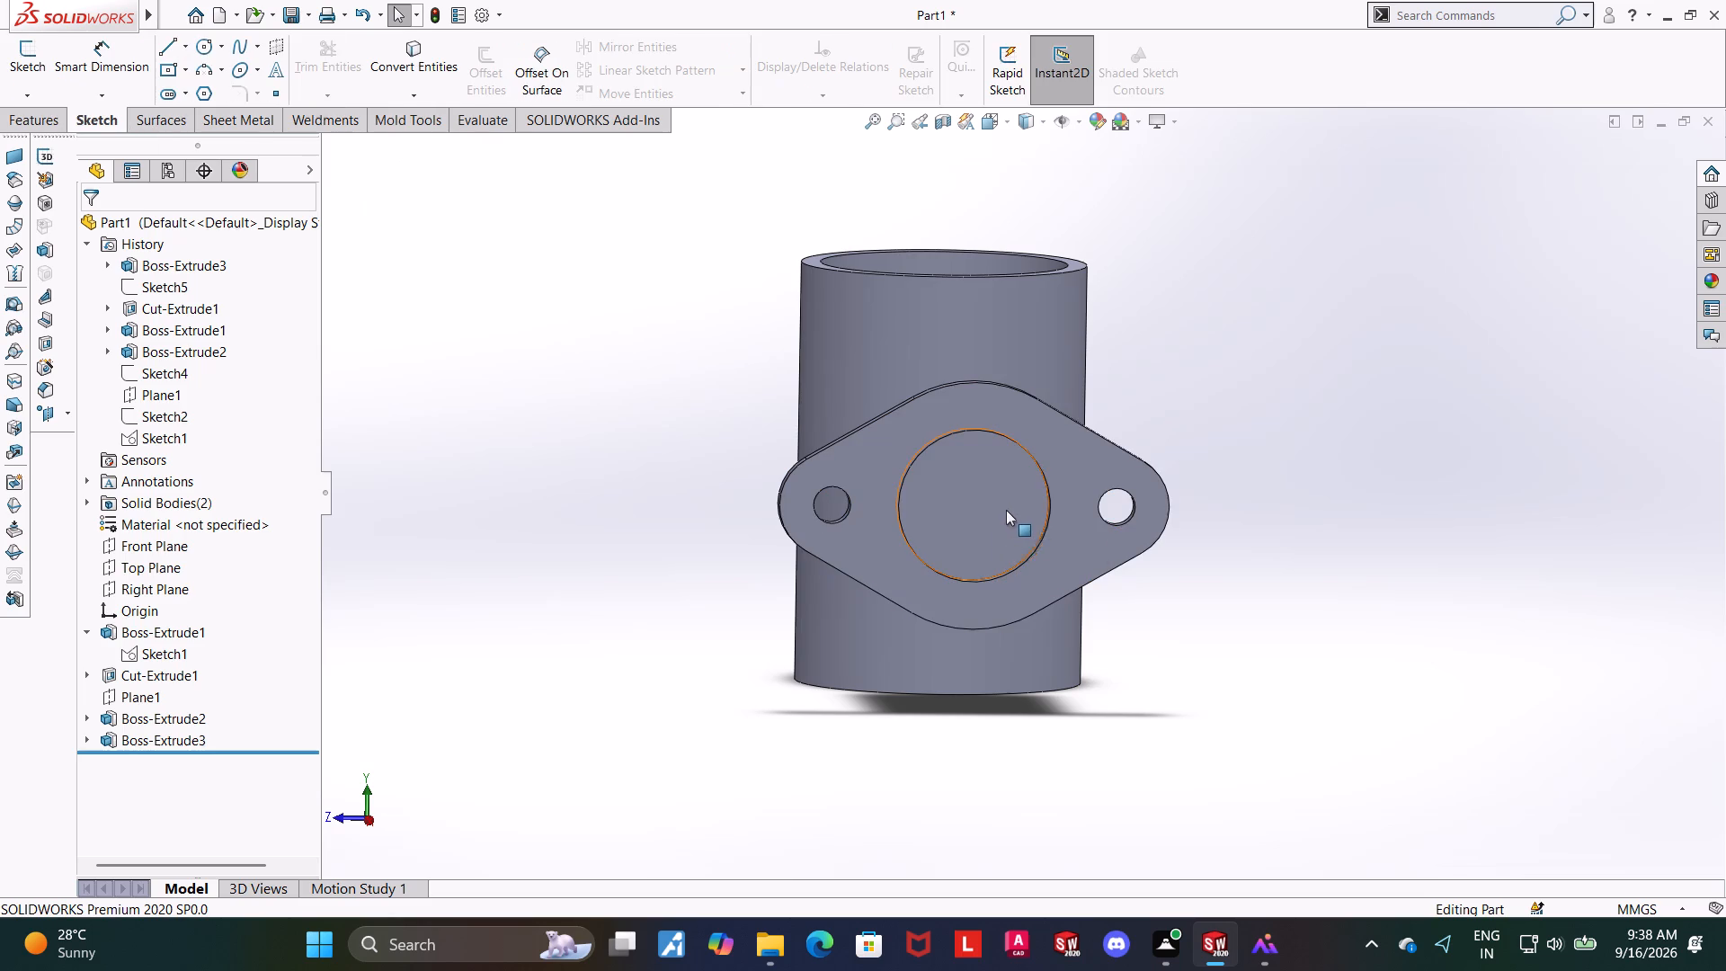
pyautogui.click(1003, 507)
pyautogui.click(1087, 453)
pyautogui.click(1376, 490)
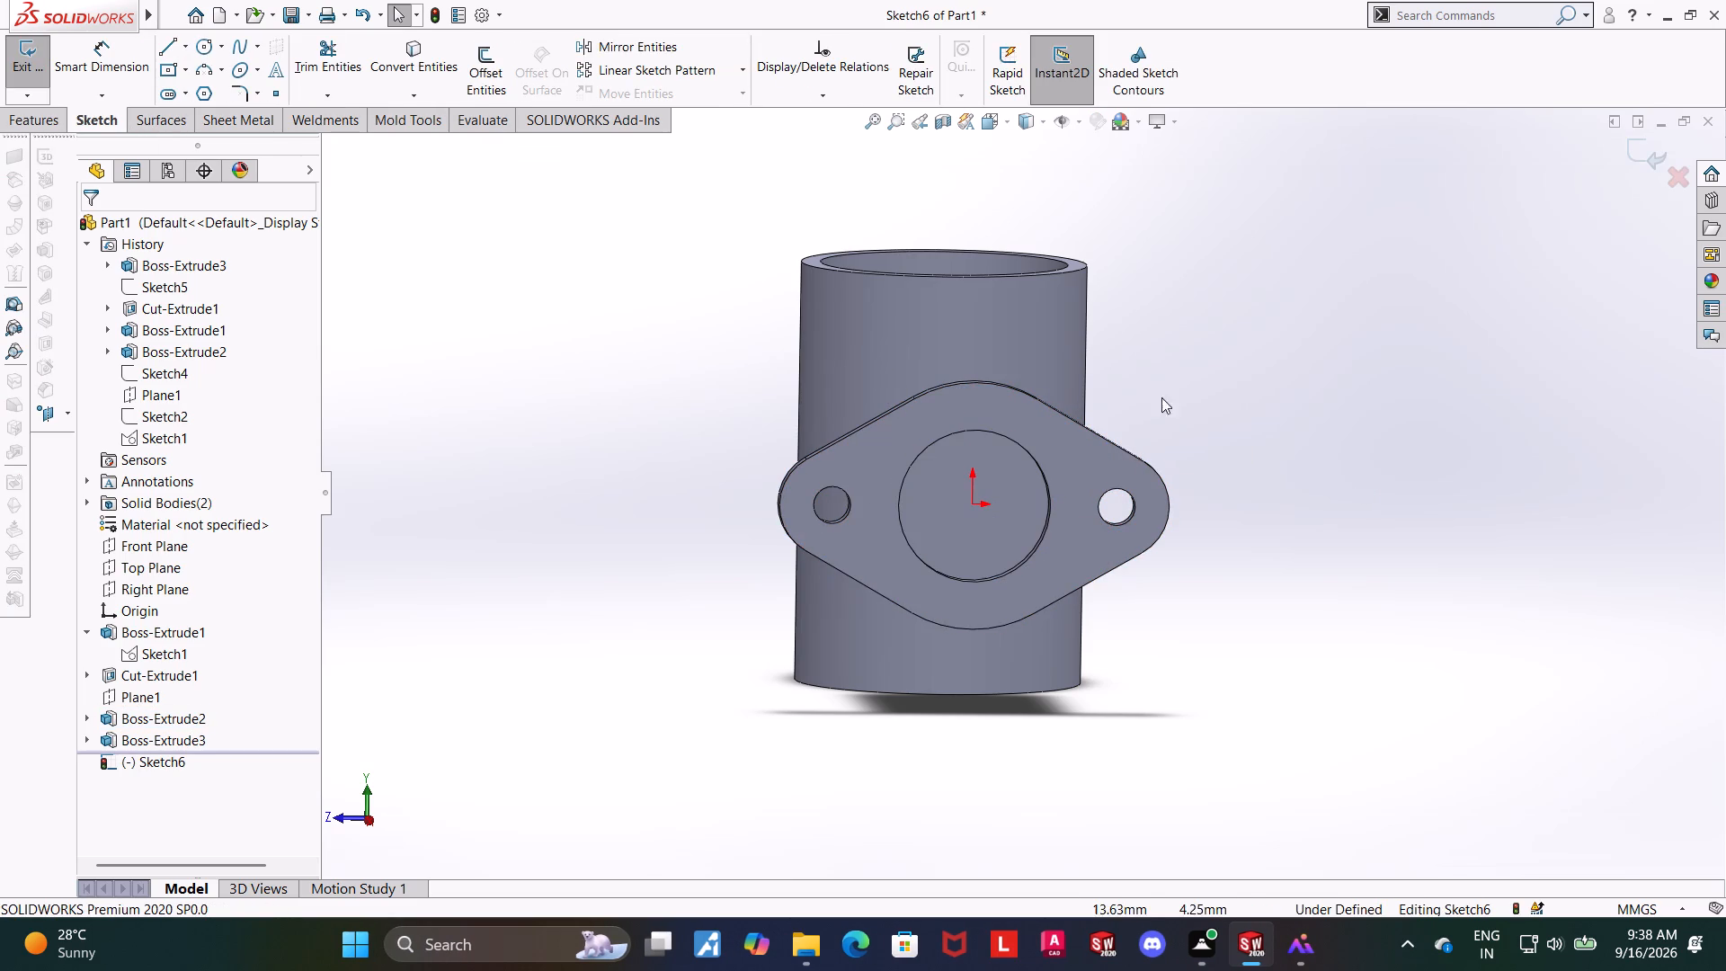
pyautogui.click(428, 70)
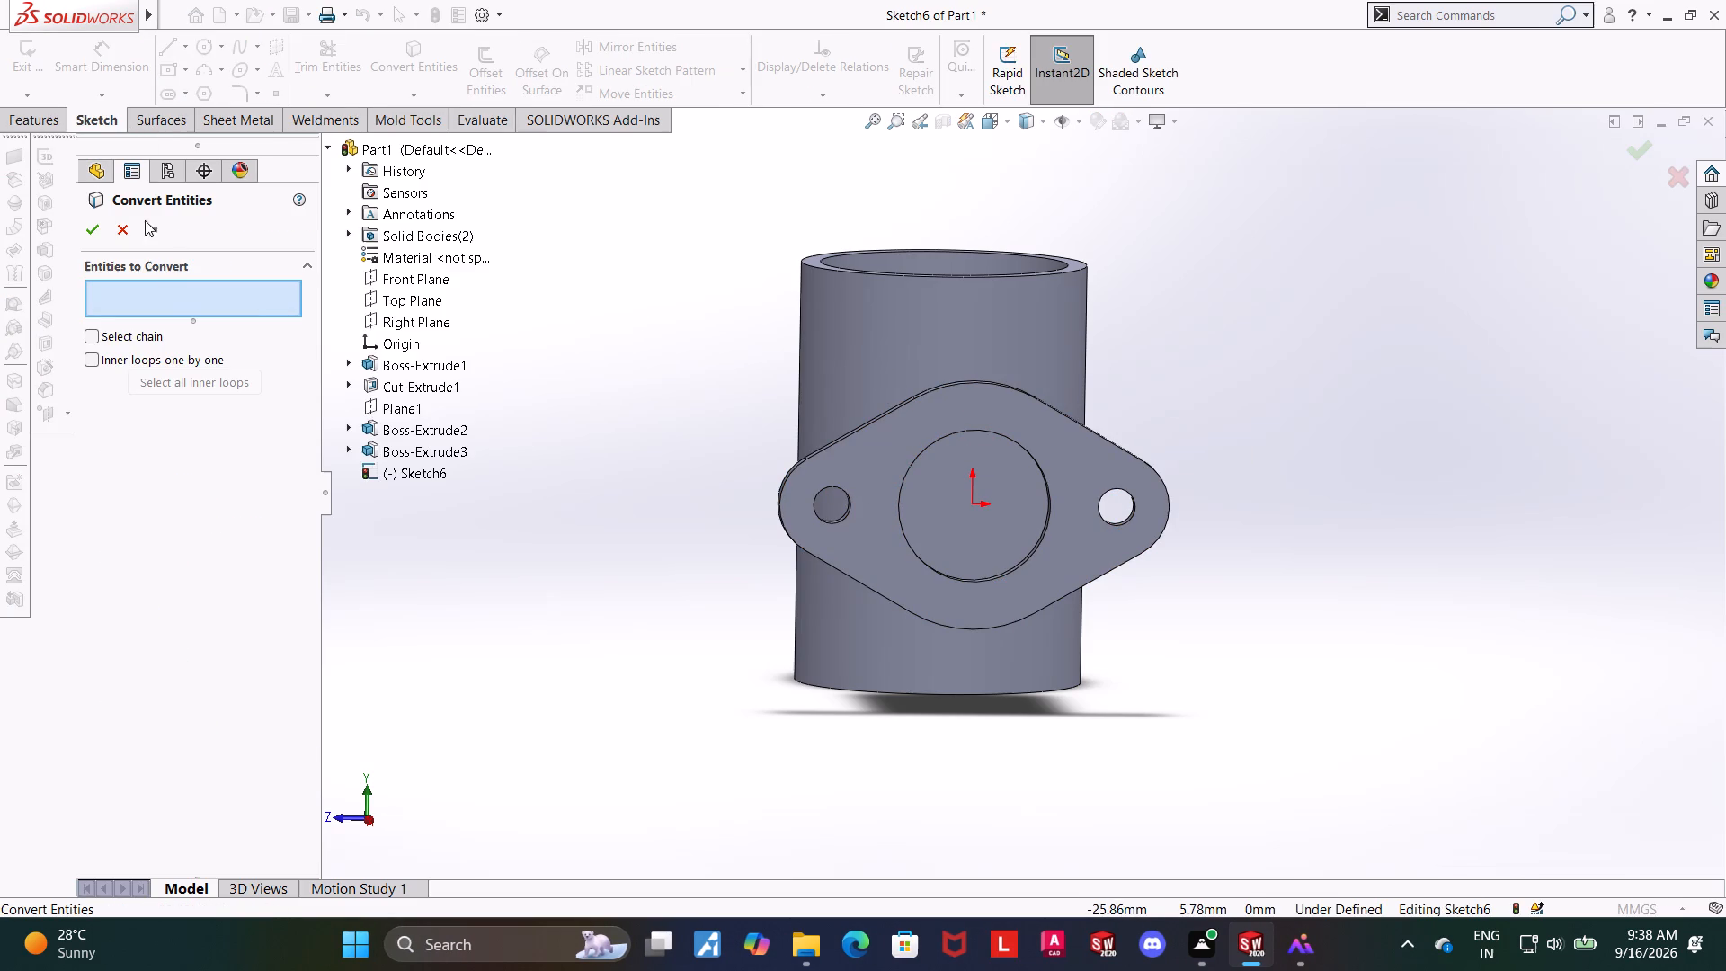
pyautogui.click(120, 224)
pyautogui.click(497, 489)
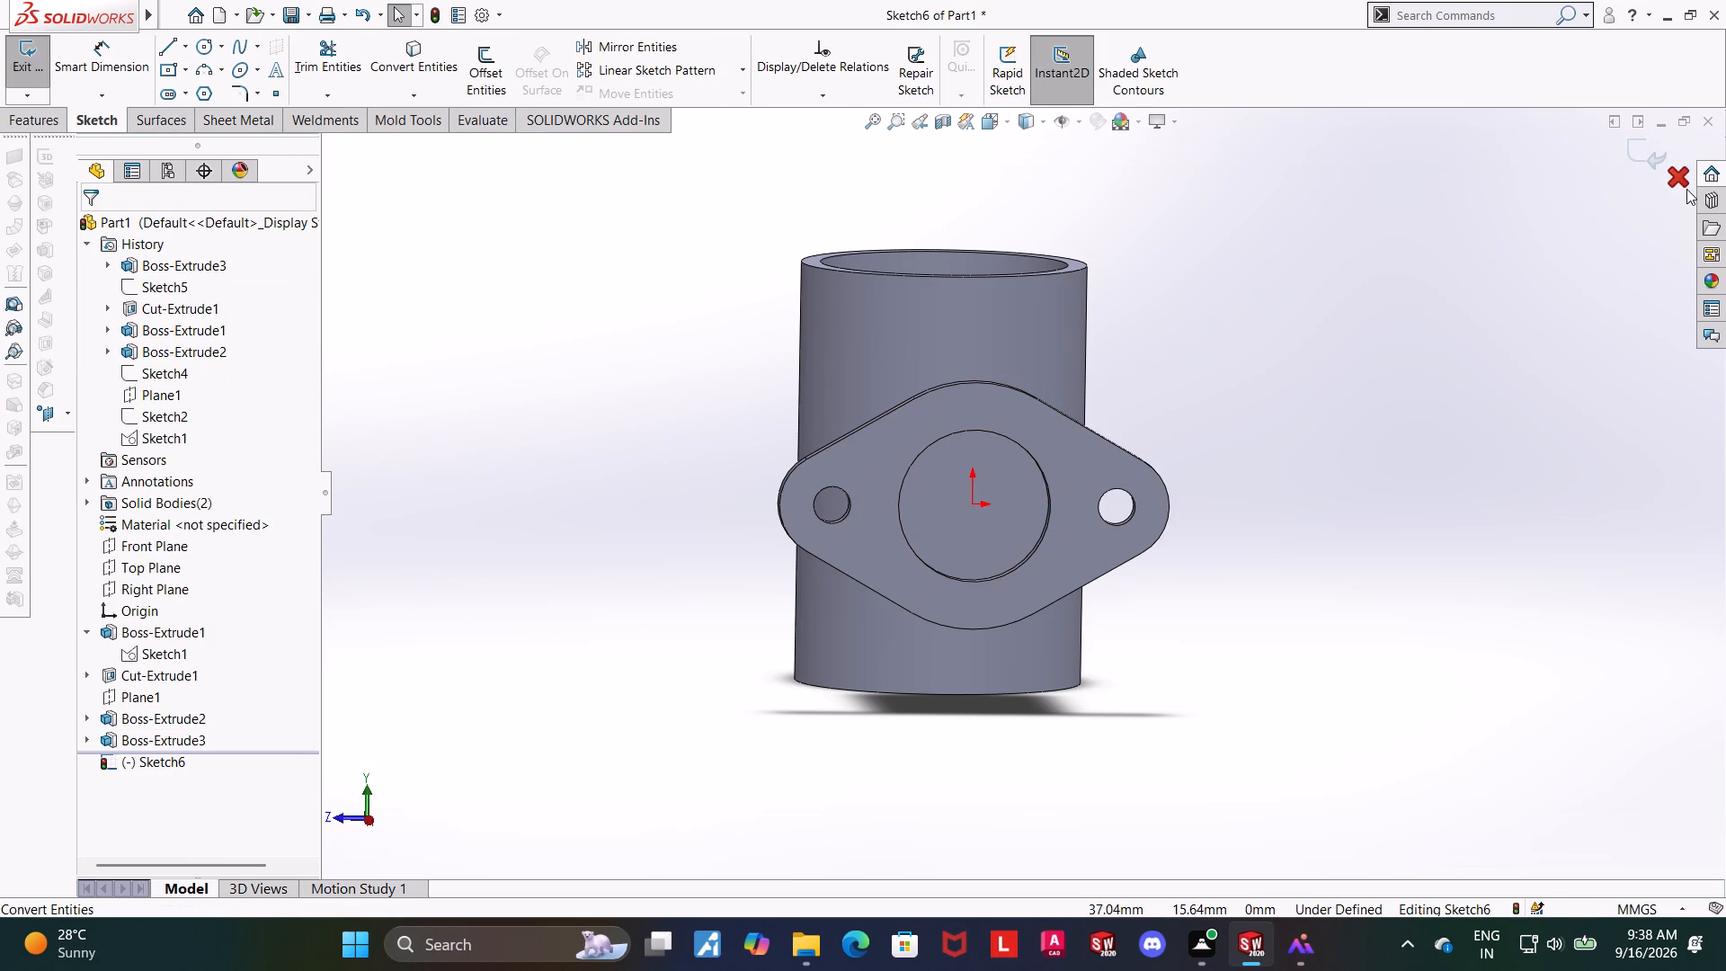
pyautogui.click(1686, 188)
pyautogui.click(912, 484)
# Examine from several angles how the side boss meets the cylinder and the flange.
pyautogui.moveTo(1387, 518); pyautogui.dragTo(1571, 514, button='middle')
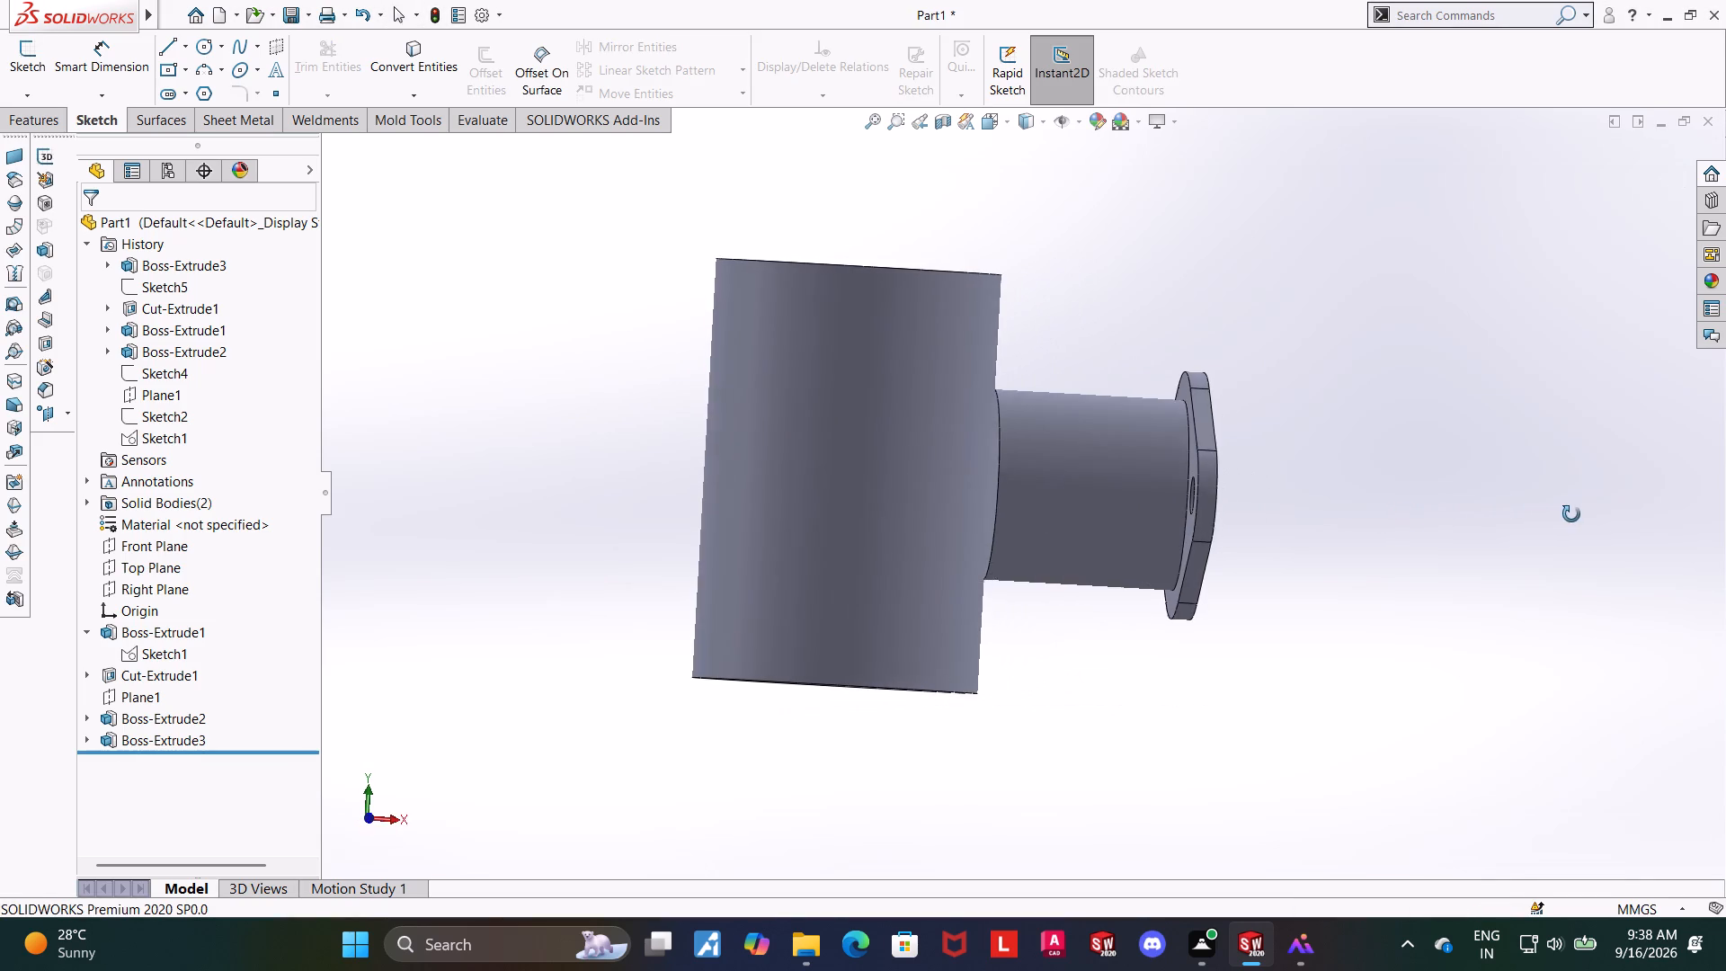
pyautogui.moveTo(1571, 514); pyautogui.dragTo(1572, 514, button='middle')
pyautogui.moveTo(1300, 603); pyautogui.dragTo(1318, 610, button='middle')
pyautogui.middleClick(1284, 623)
pyautogui.scroll(1, 1113, 626)
pyautogui.moveTo(1111, 627); pyautogui.dragTo(1081, 640, button='middle')
pyautogui.scroll(-3, 1037, 476)
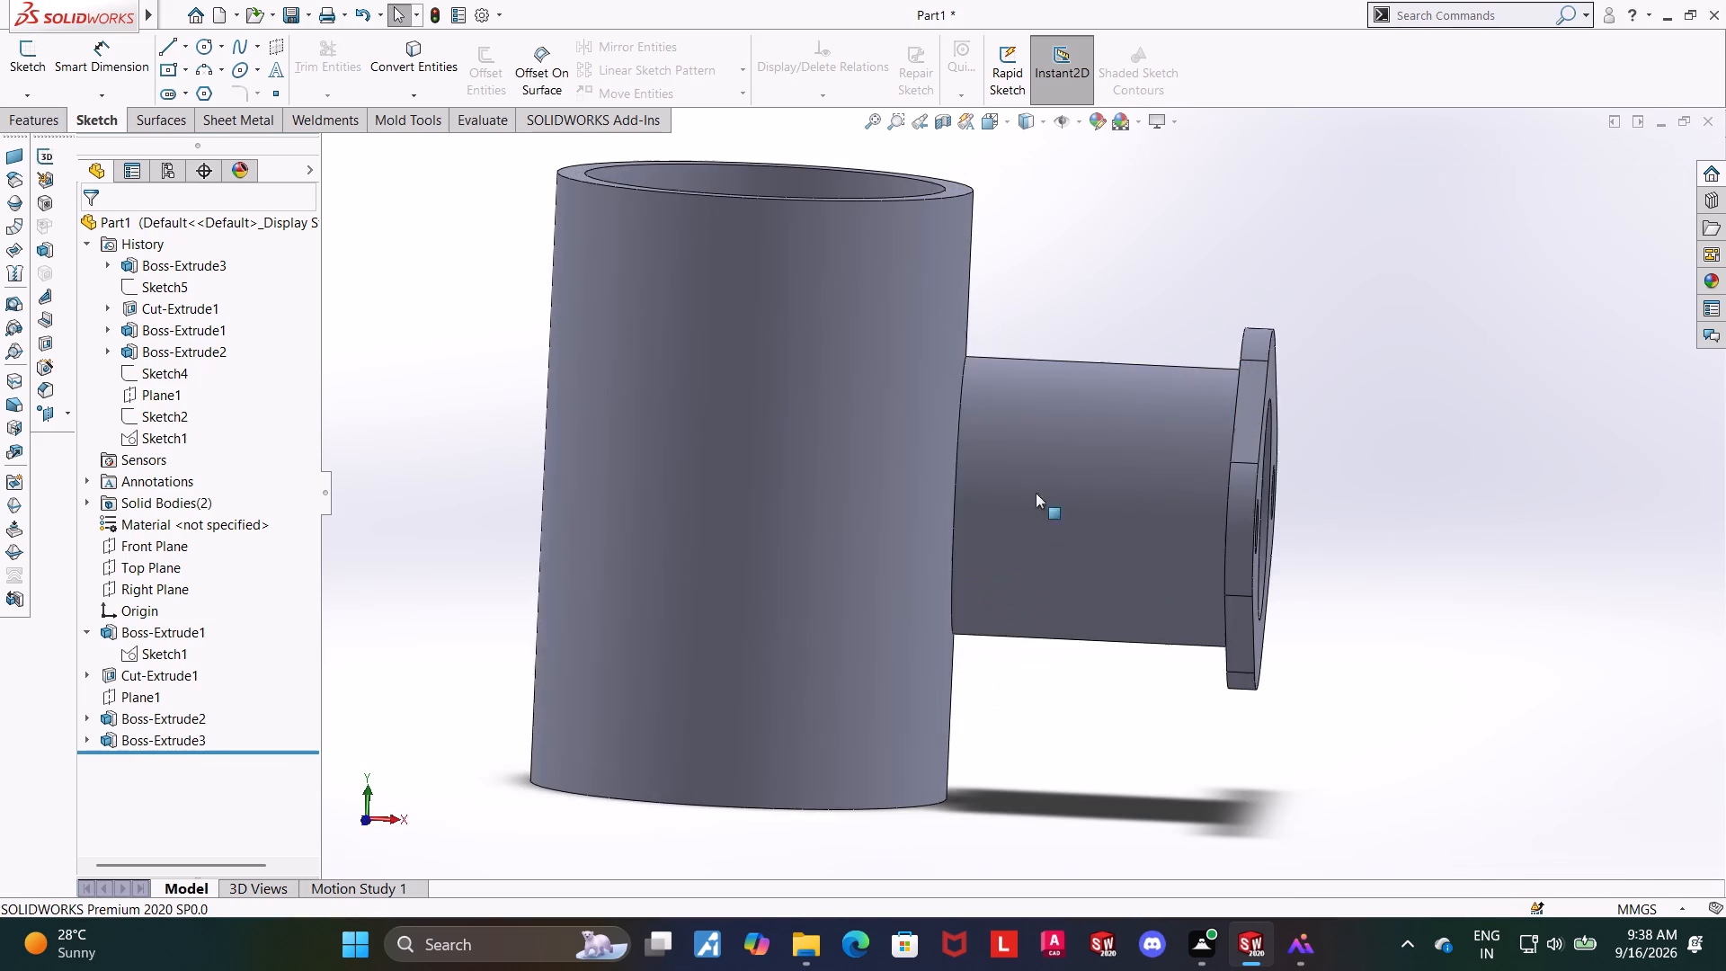
pyautogui.moveTo(1065, 590); pyautogui.dragTo(1107, 604, button='middle')
pyautogui.moveTo(1033, 648); pyautogui.dragTo(1057, 655, button='middle')
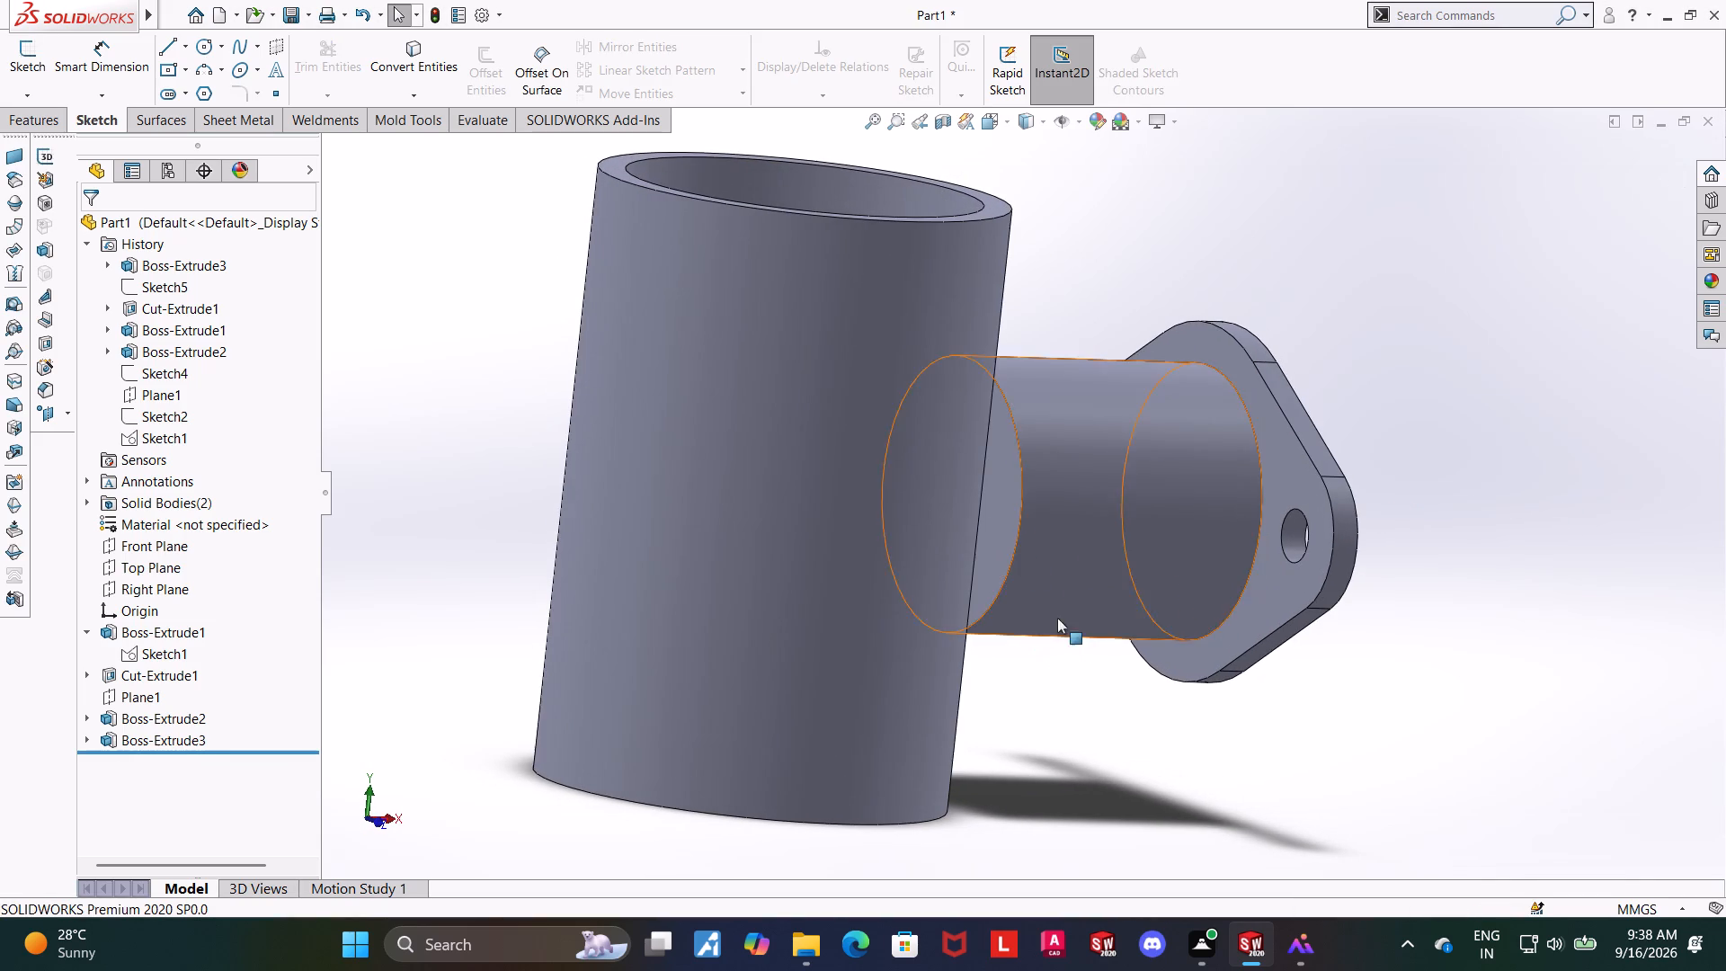
# Examine from several angles the junction between the side boss's inner end face and the outer wall of the cylinder.
pyautogui.click(999, 534)
pyautogui.moveTo(1099, 788); pyautogui.dragTo(1031, 765, button='middle')
pyautogui.keyDown('ctrl'); pyautogui.click(921, 525); pyautogui.keyUp('ctrl')
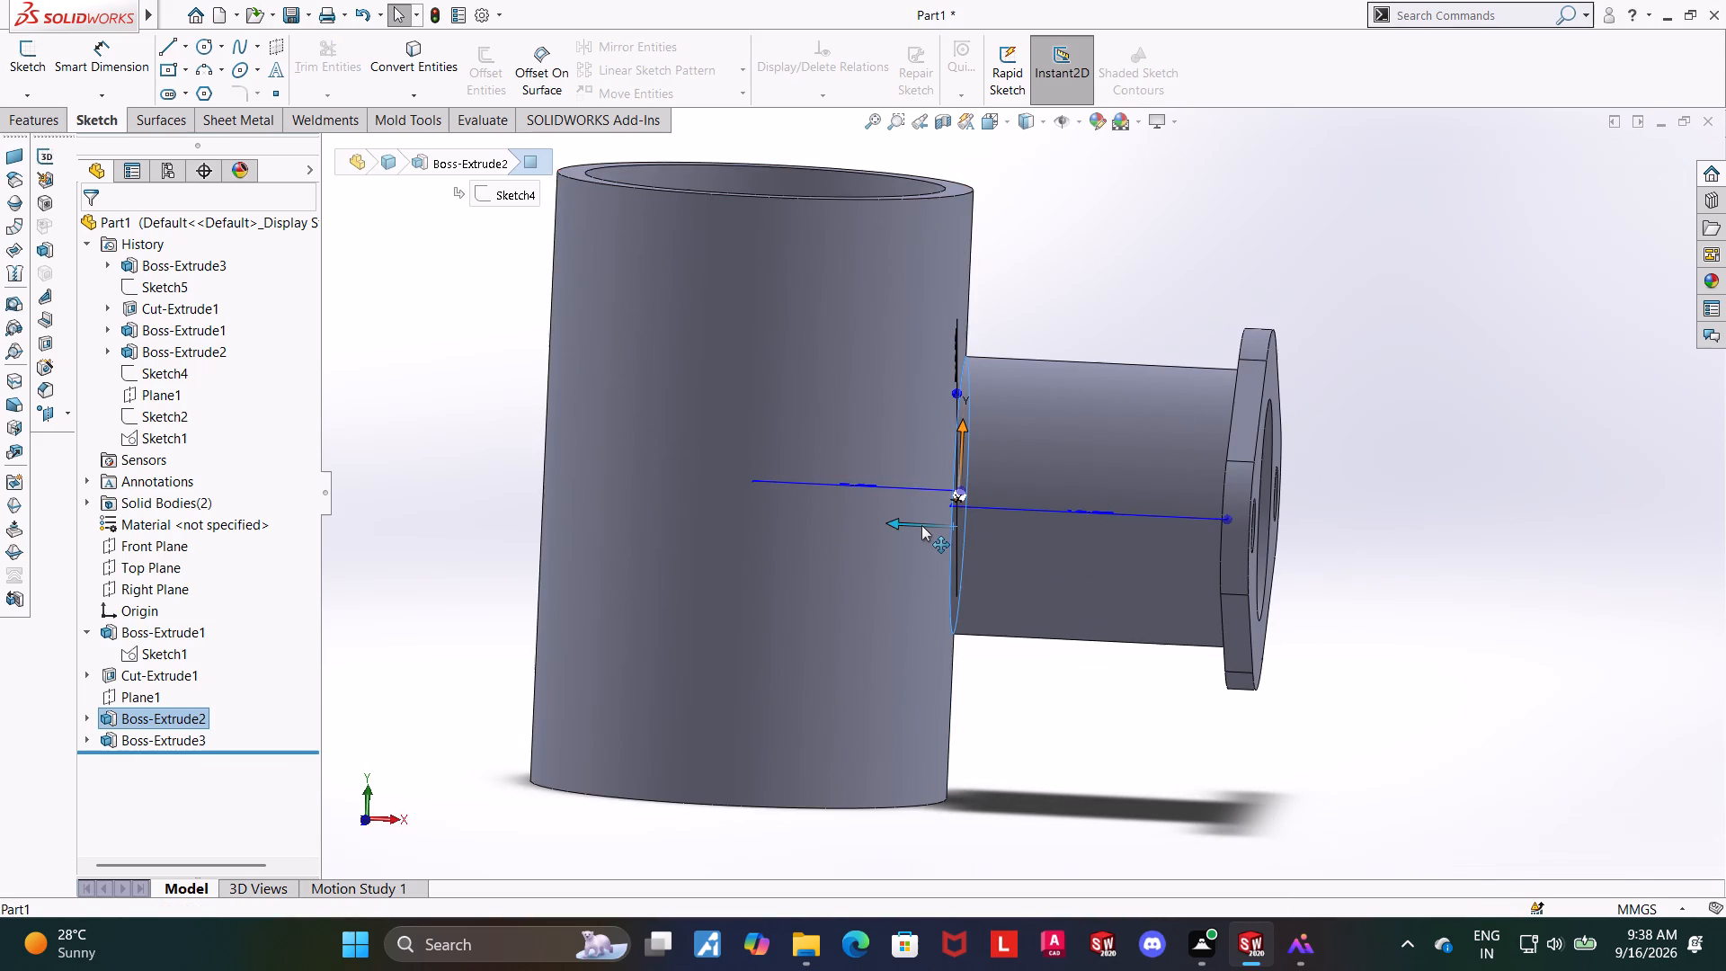
pyautogui.click(880, 569)
pyautogui.moveTo(1072, 681); pyautogui.dragTo(1082, 686, button='middle')
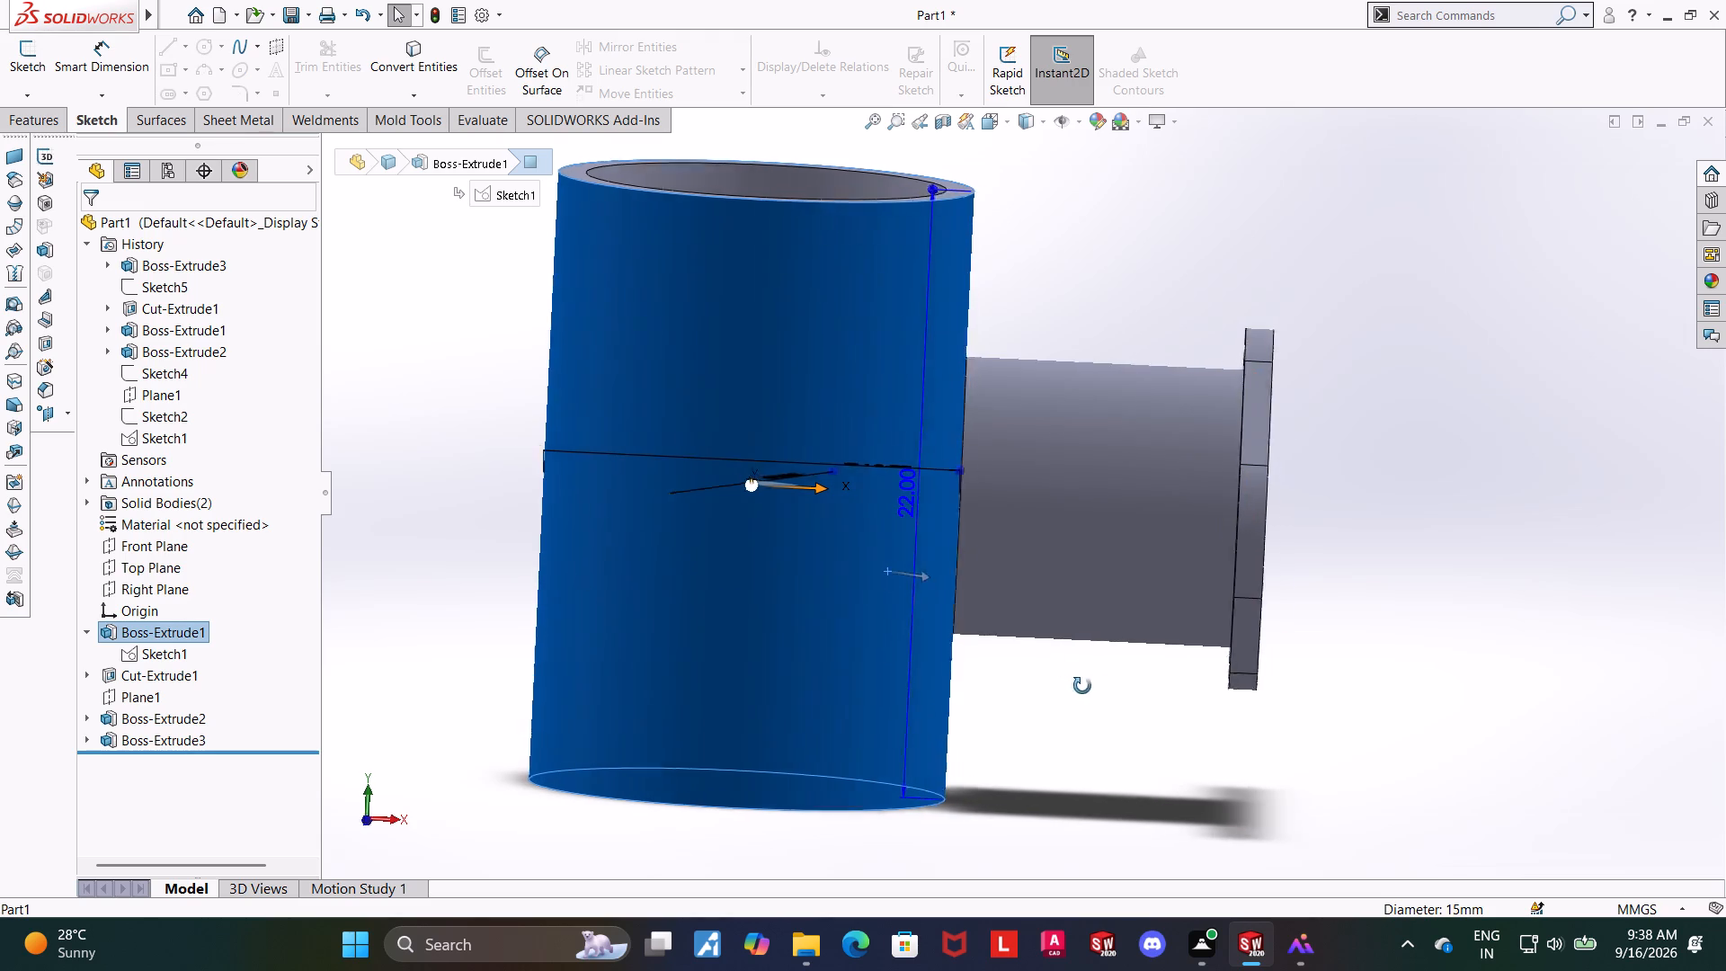
pyautogui.moveTo(1082, 686); pyautogui.dragTo(1108, 692, button='middle')
pyautogui.keyDown('ctrl'); pyautogui.click(983, 503); pyautogui.keyUp('ctrl')
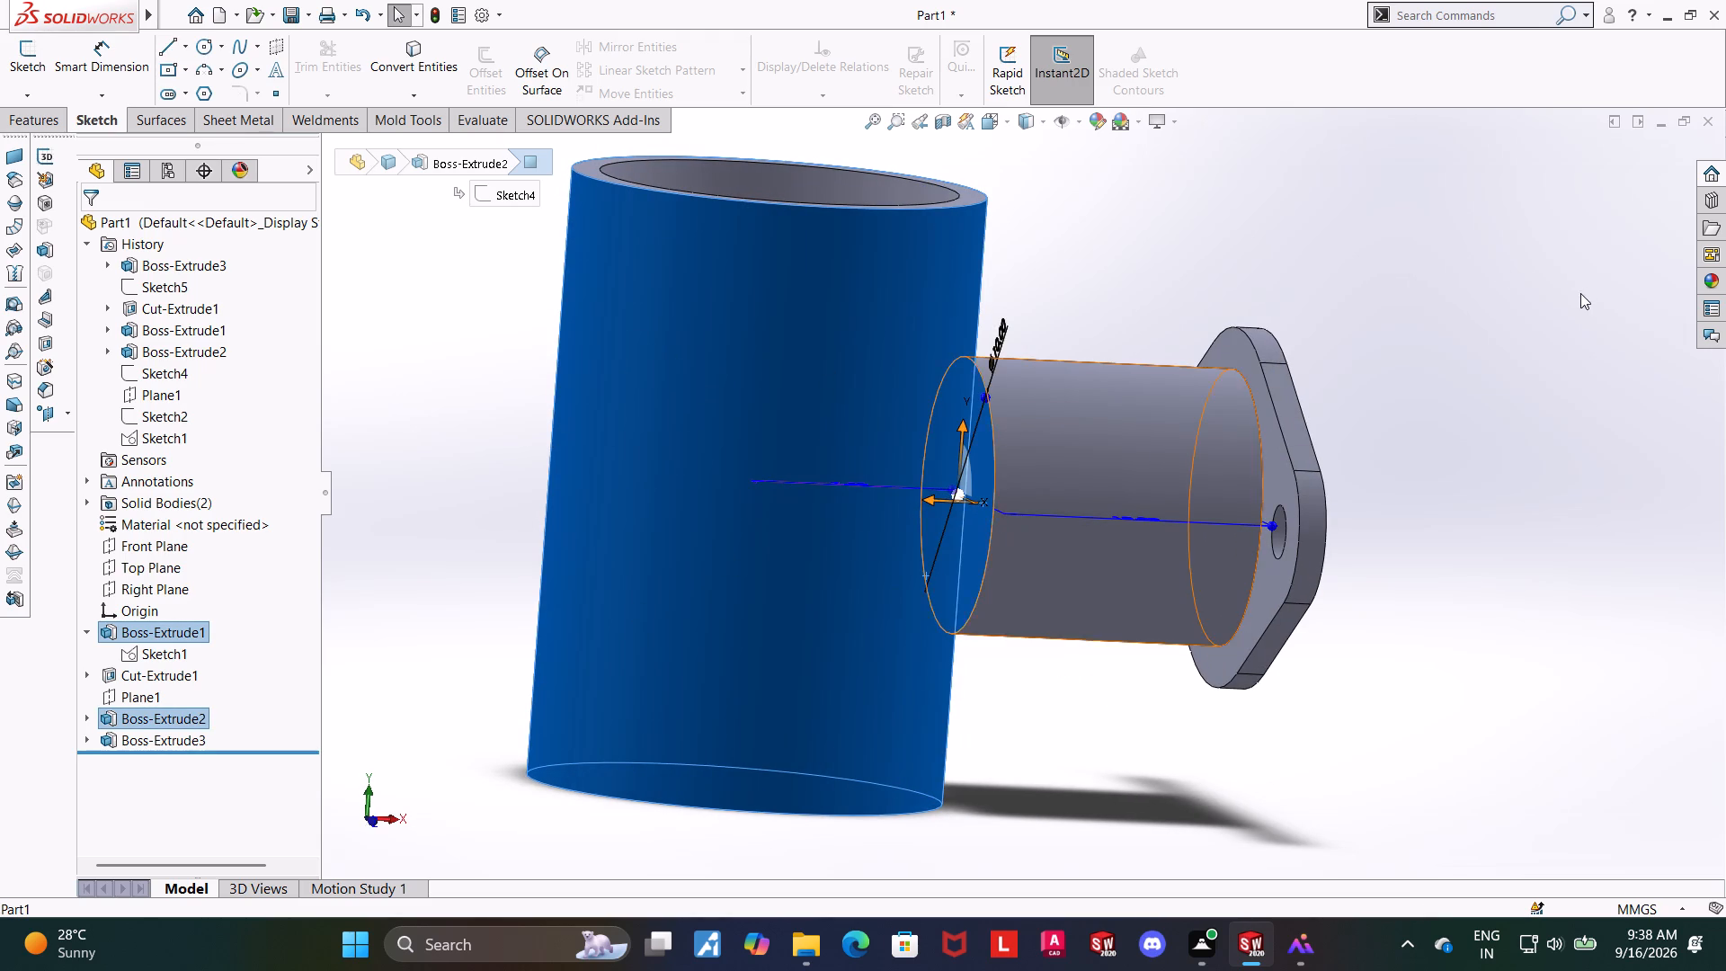
pyautogui.moveTo(1579, 293); pyautogui.dragTo(1269, 355, button='middle')
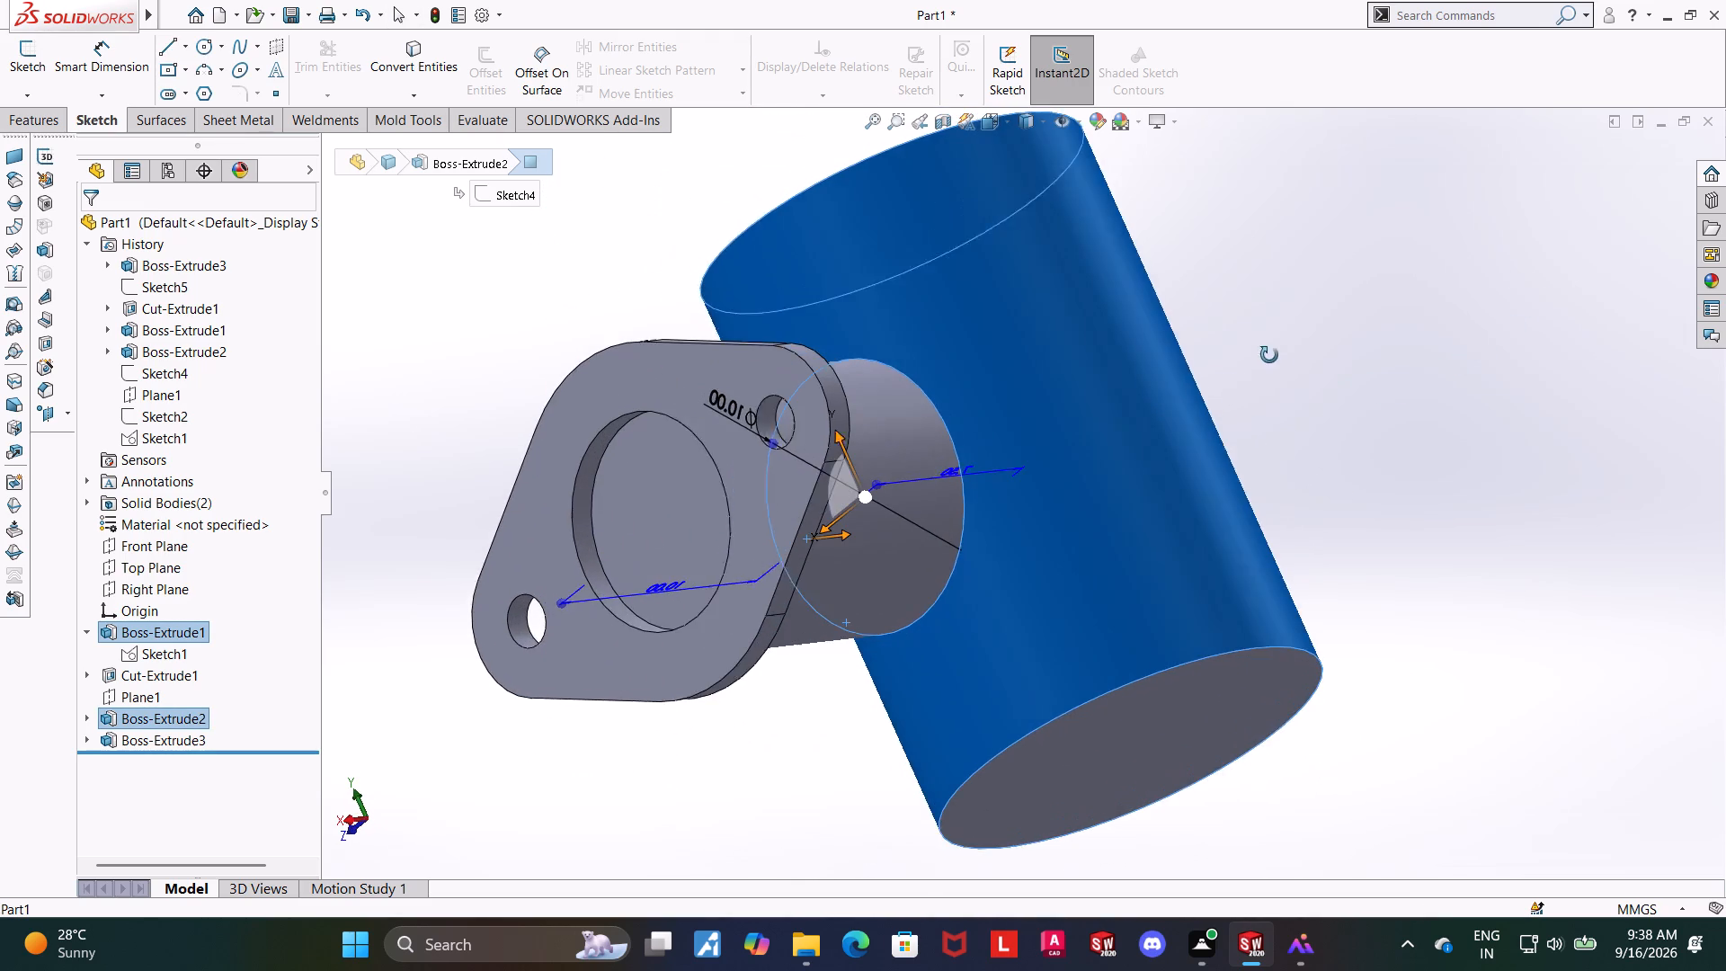
pyautogui.moveTo(1269, 355); pyautogui.dragTo(1265, 352, button='middle')
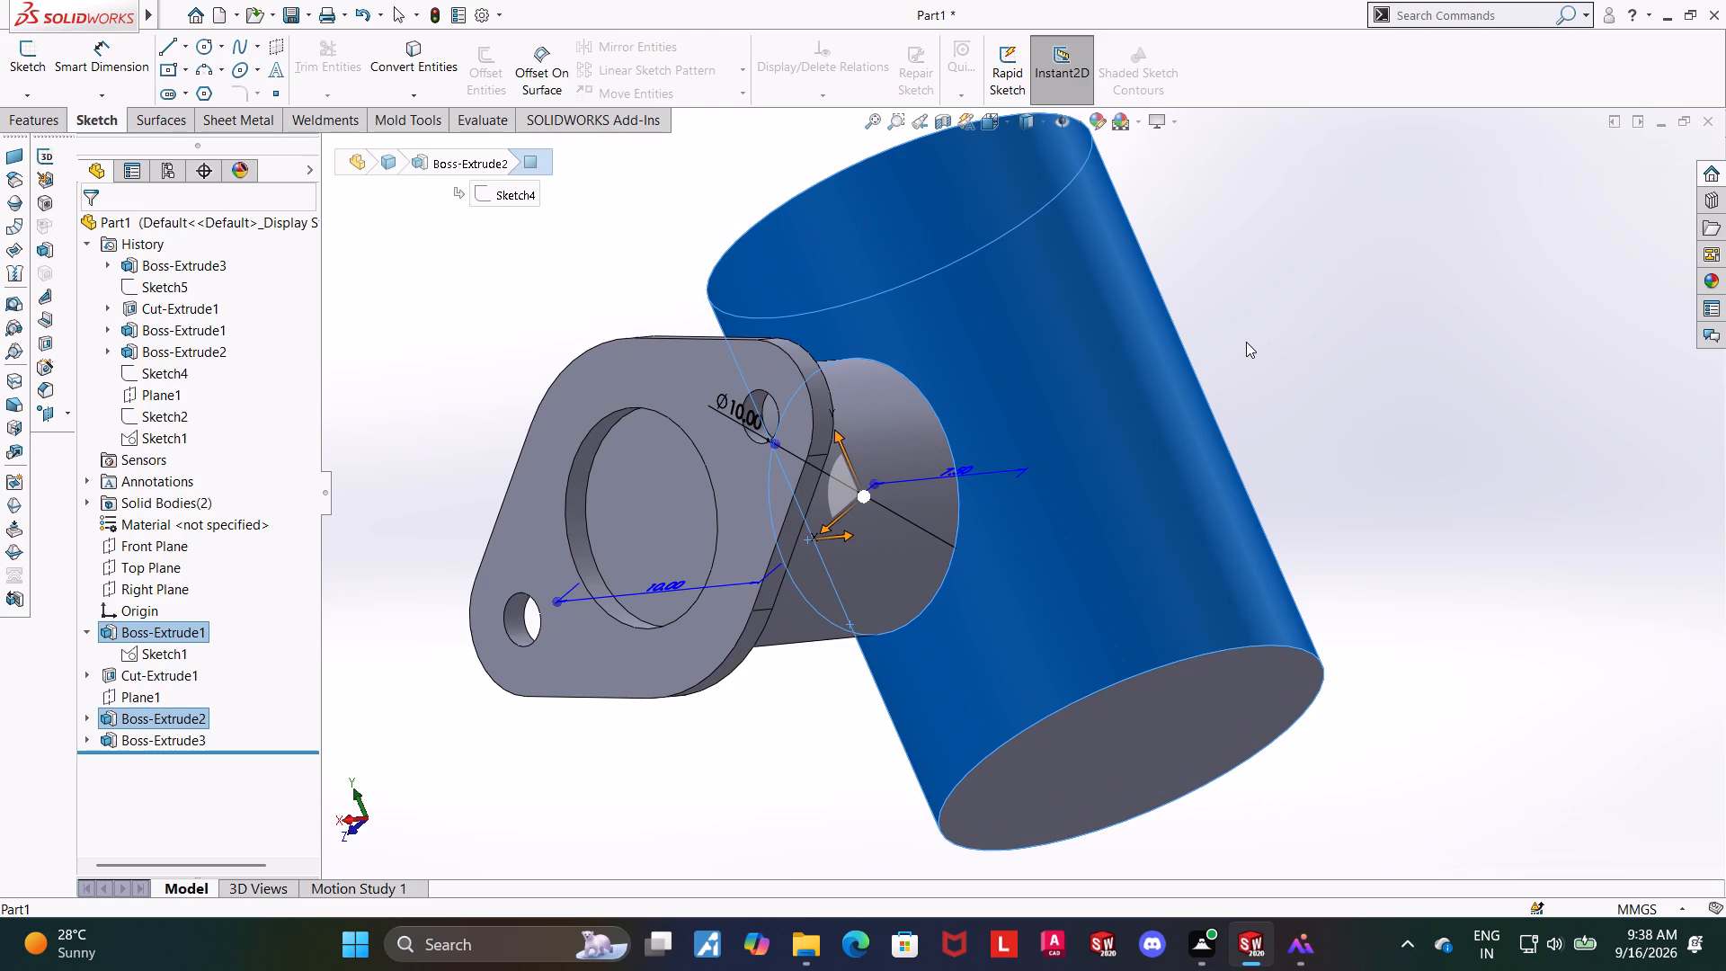
pyautogui.moveTo(1324, 333); pyautogui.dragTo(1279, 395, button='middle')
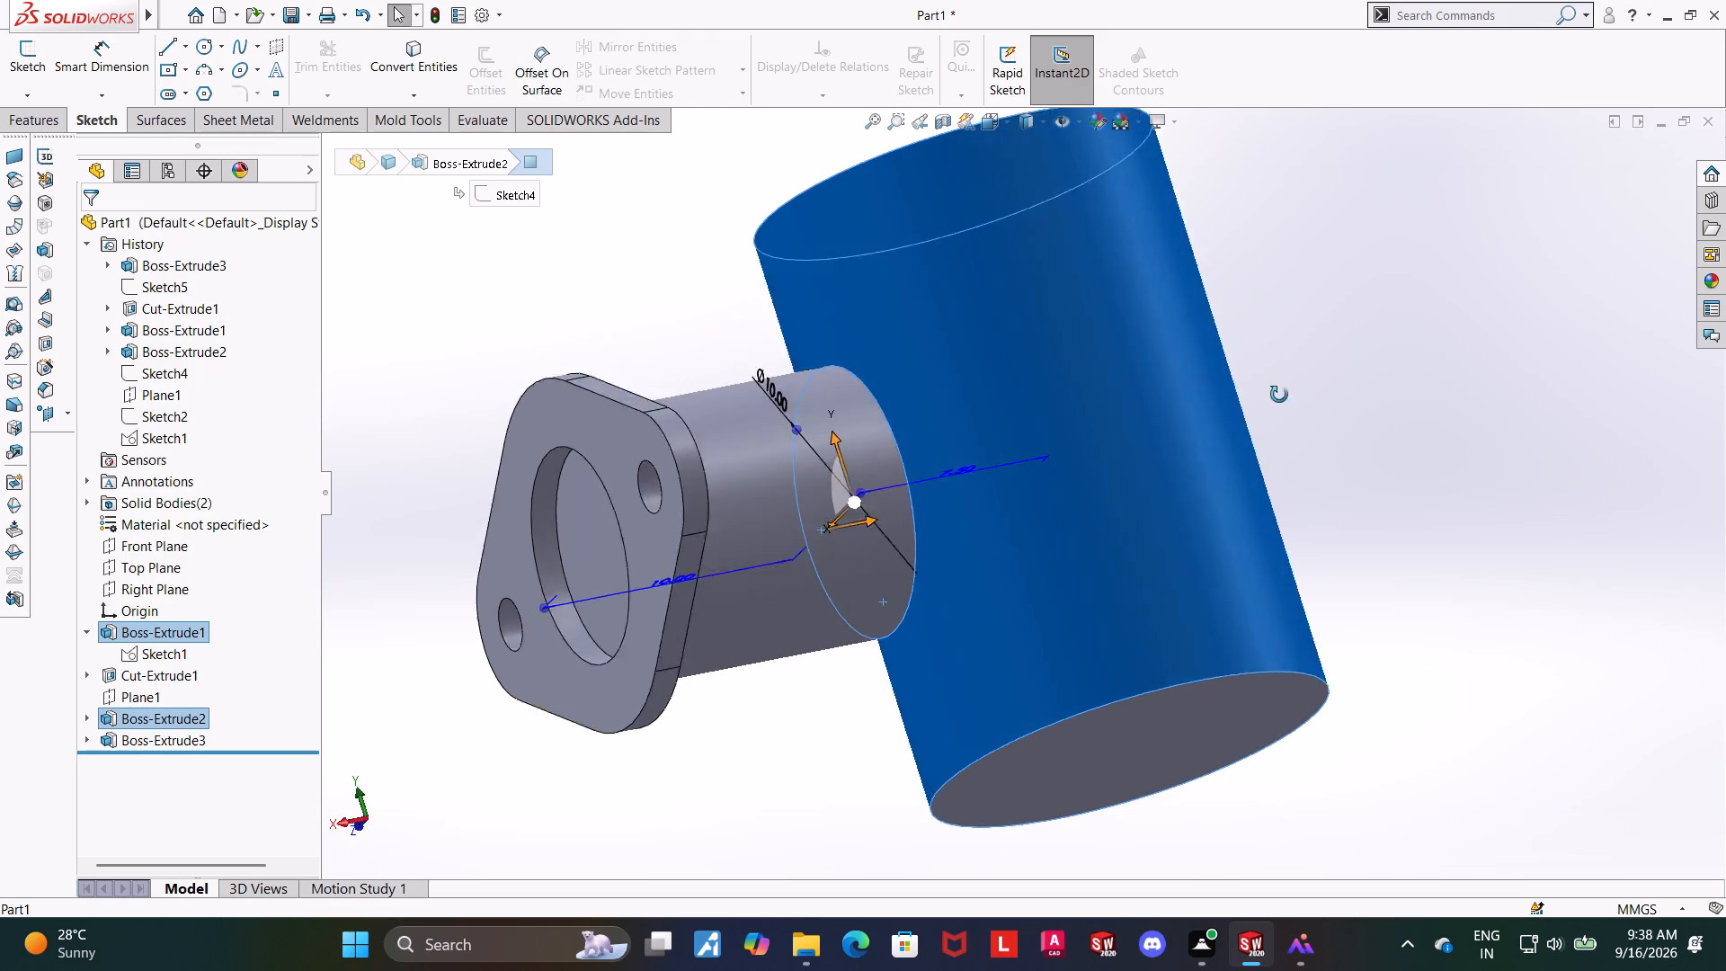
pyautogui.moveTo(1279, 395); pyautogui.dragTo(1249, 467, button='middle')
pyautogui.click(1460, 398)
pyautogui.moveTo(1348, 410); pyautogui.dragTo(1725, 462, button='middle')
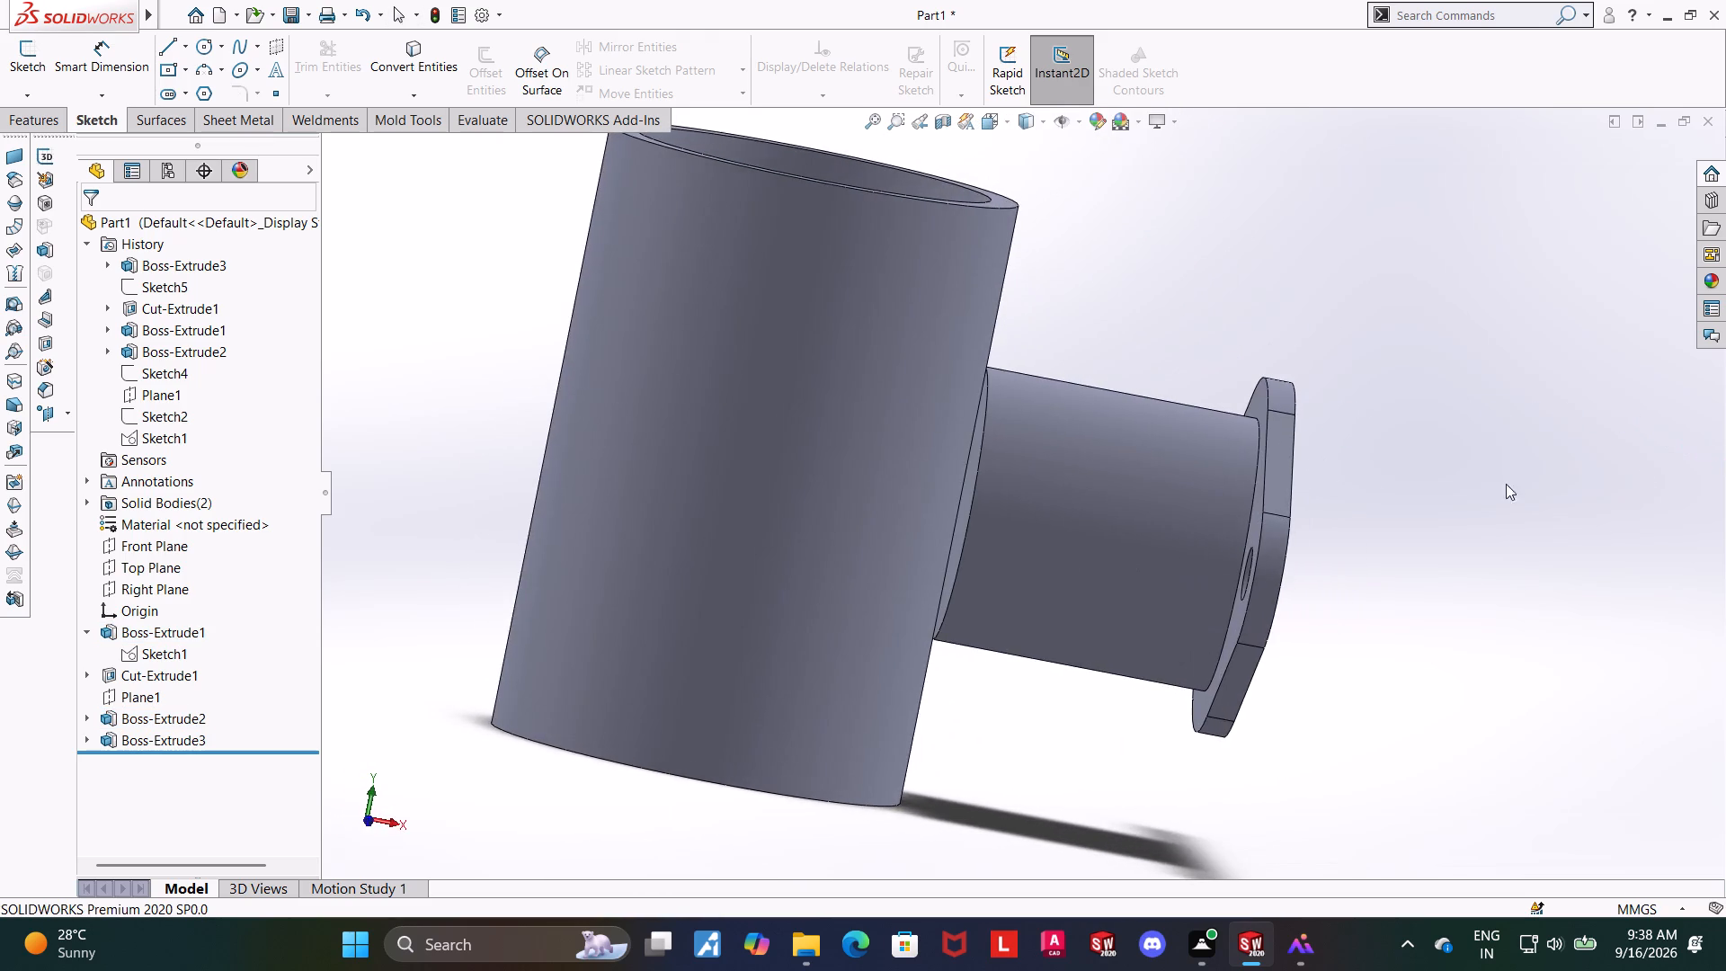
pyautogui.scroll(-5, 1062, 450)
pyautogui.scroll(5, 1032, 491)
pyautogui.moveTo(1095, 441); pyautogui.dragTo(869, 746, button='middle')
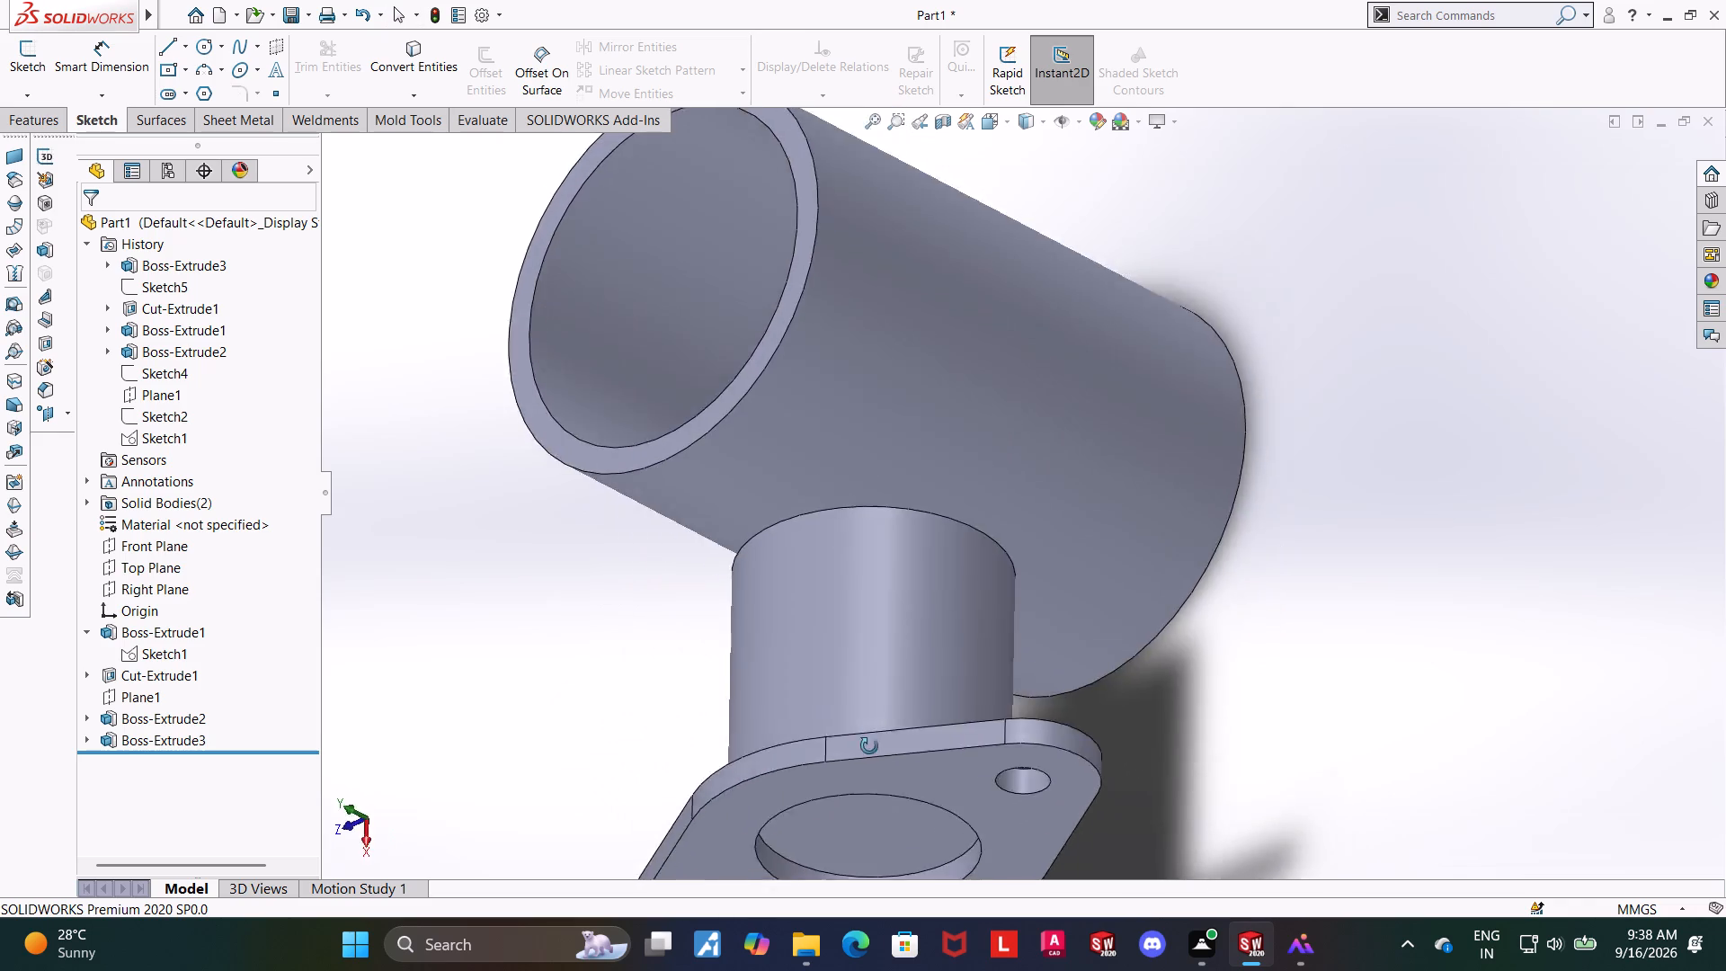
pyautogui.moveTo(869, 746); pyautogui.dragTo(980, 825, button='middle')
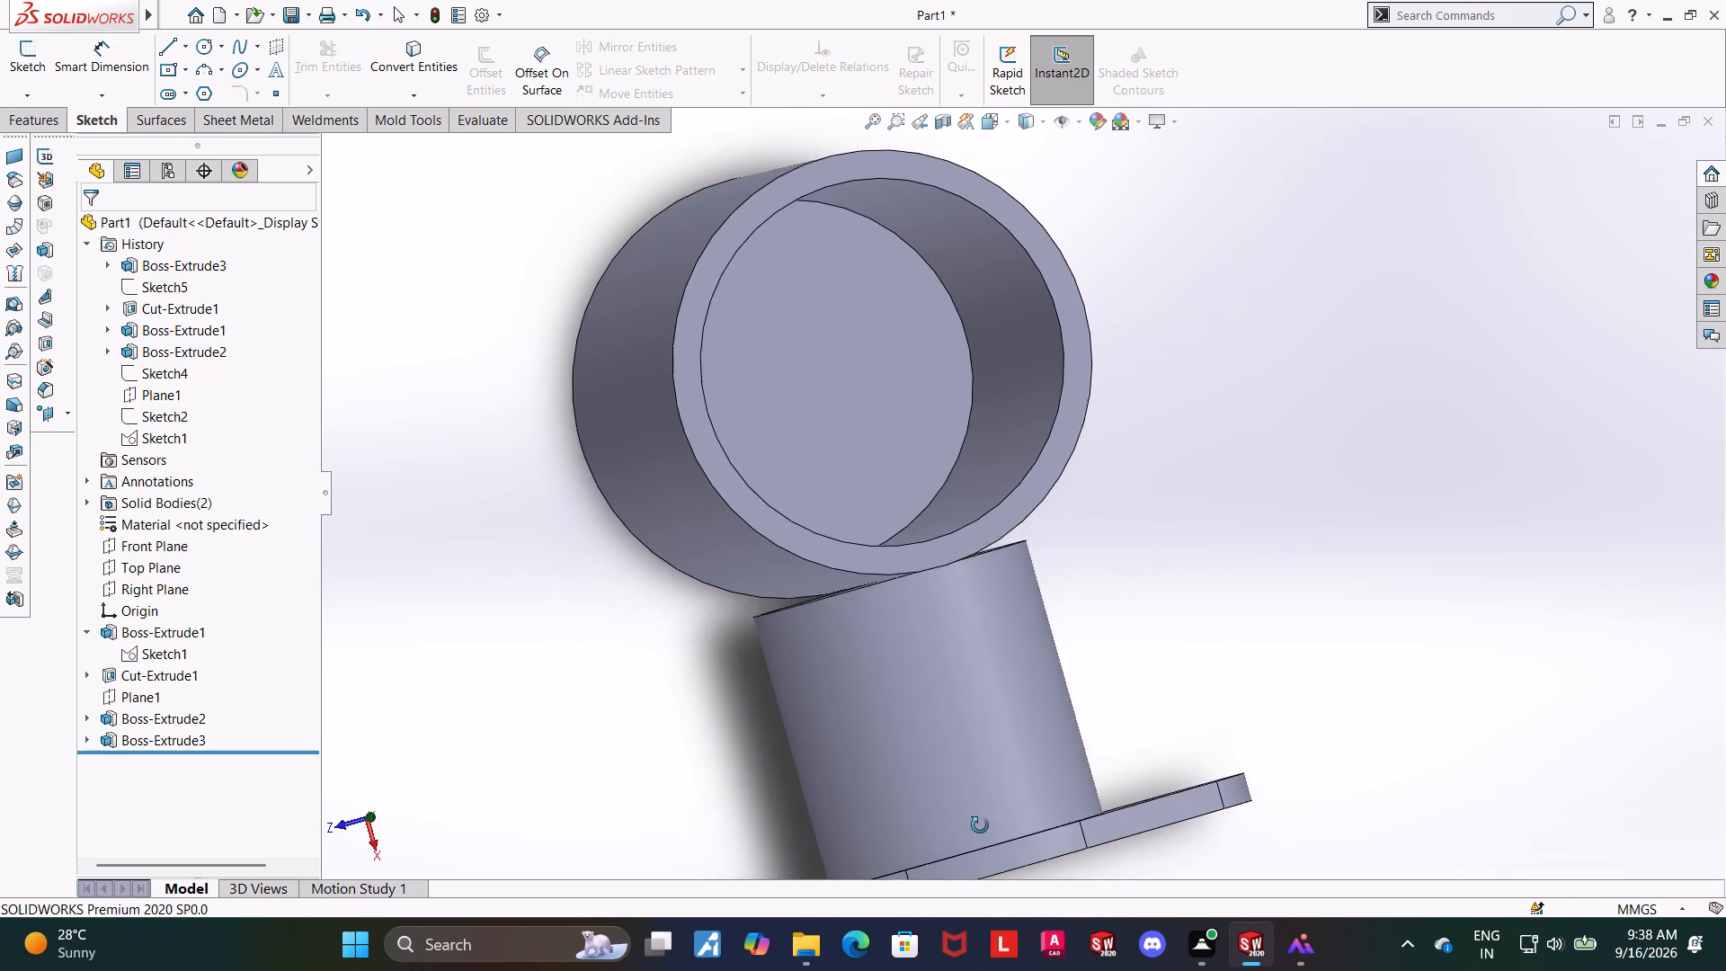
pyautogui.moveTo(980, 825); pyautogui.dragTo(1060, 815, button='middle')
pyautogui.scroll(-3, 948, 545)
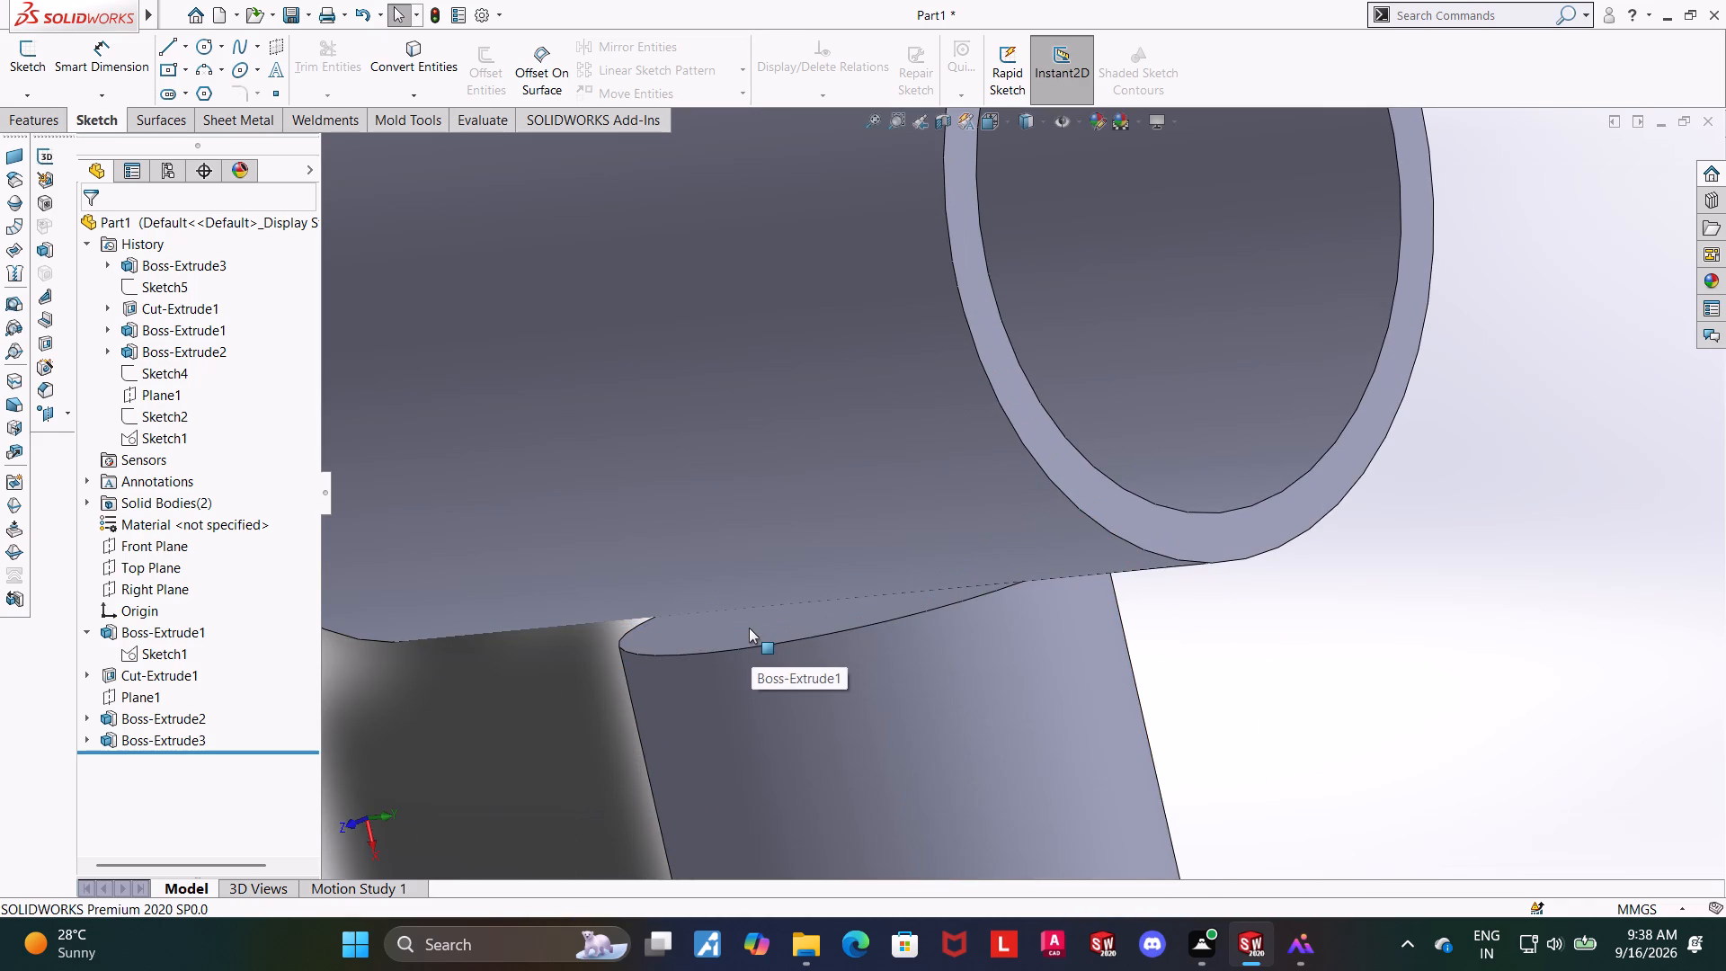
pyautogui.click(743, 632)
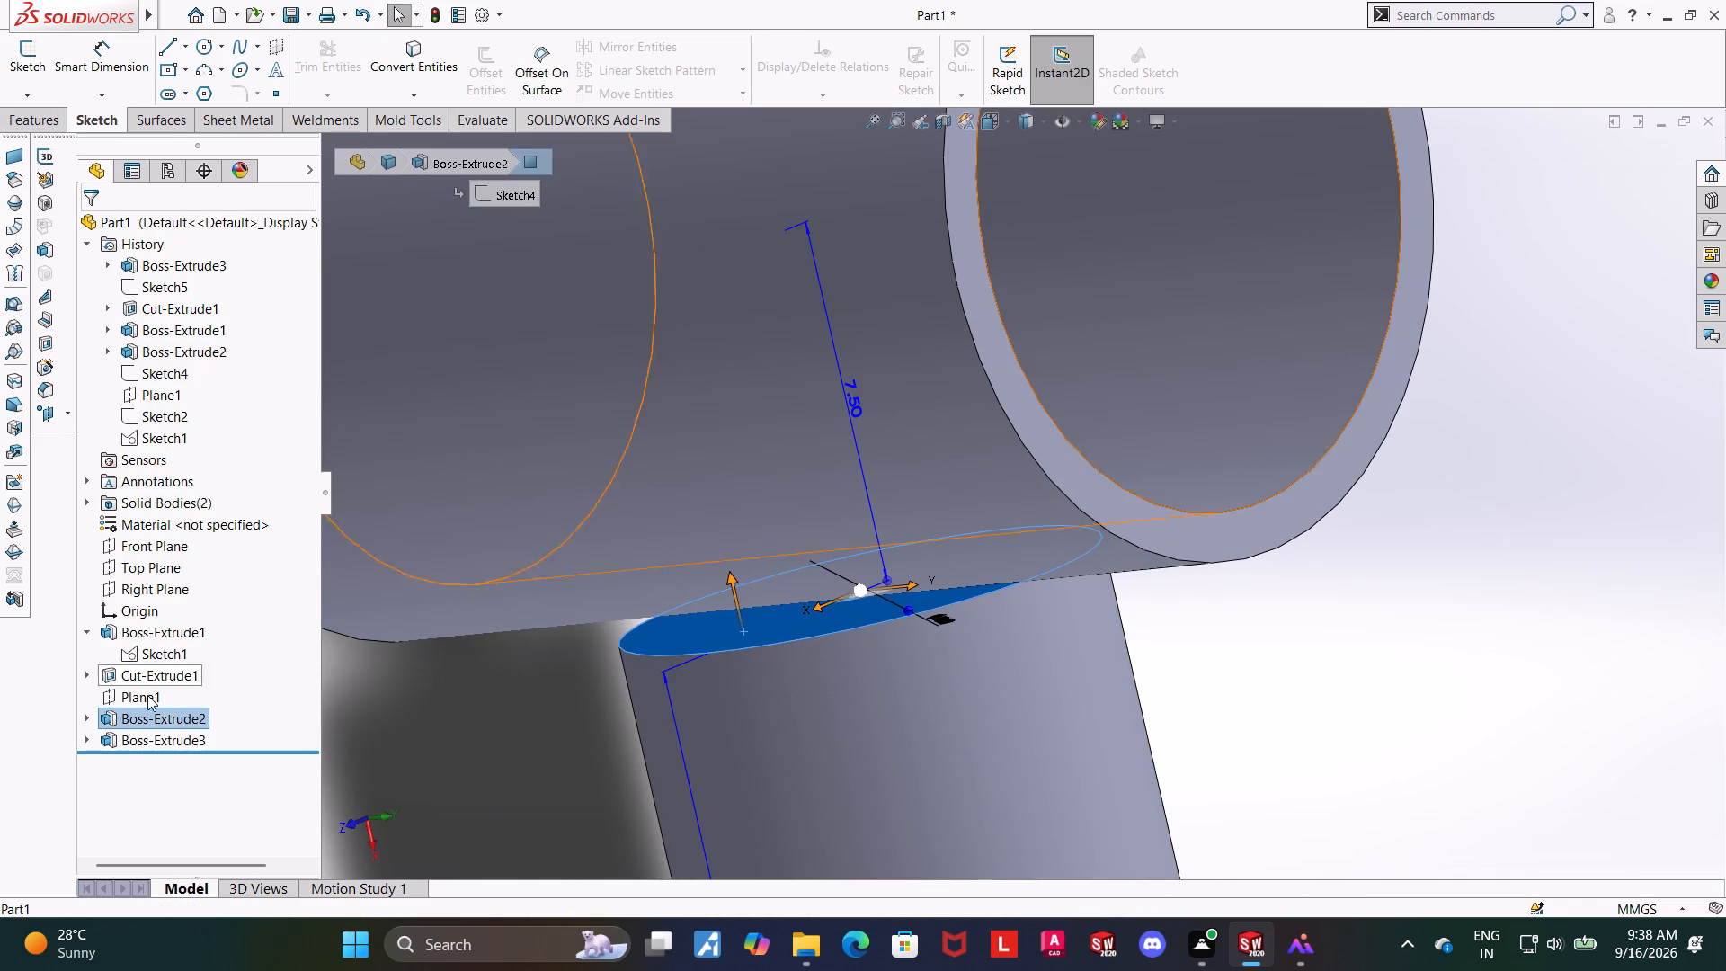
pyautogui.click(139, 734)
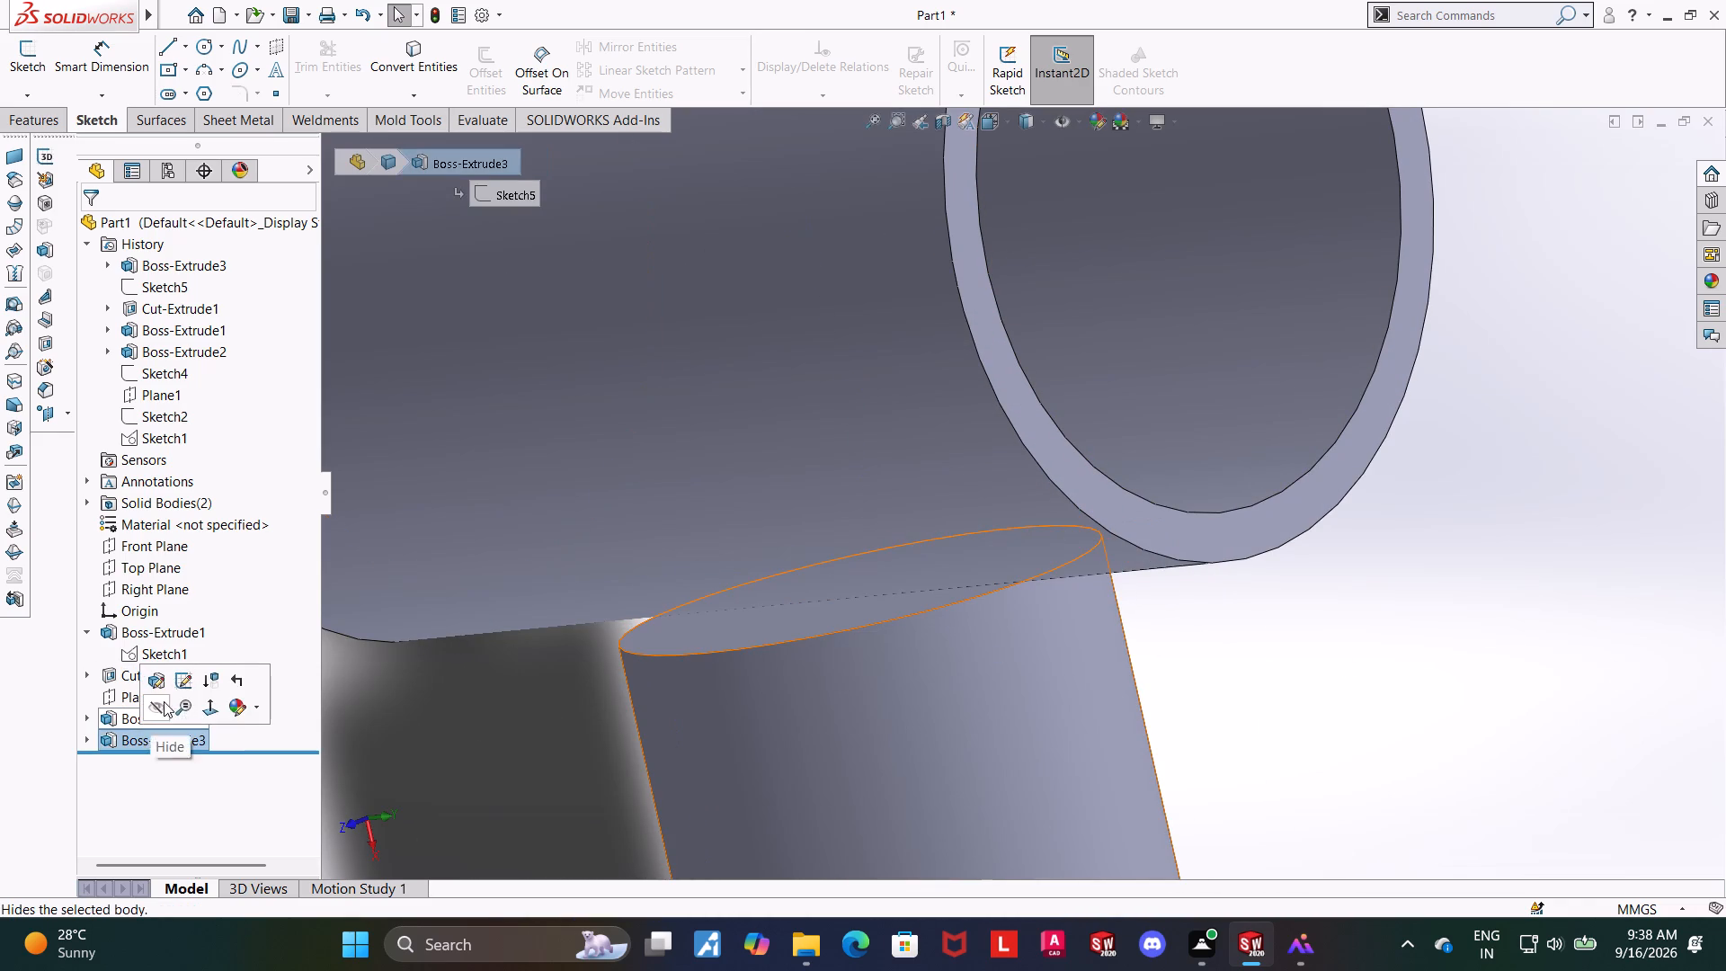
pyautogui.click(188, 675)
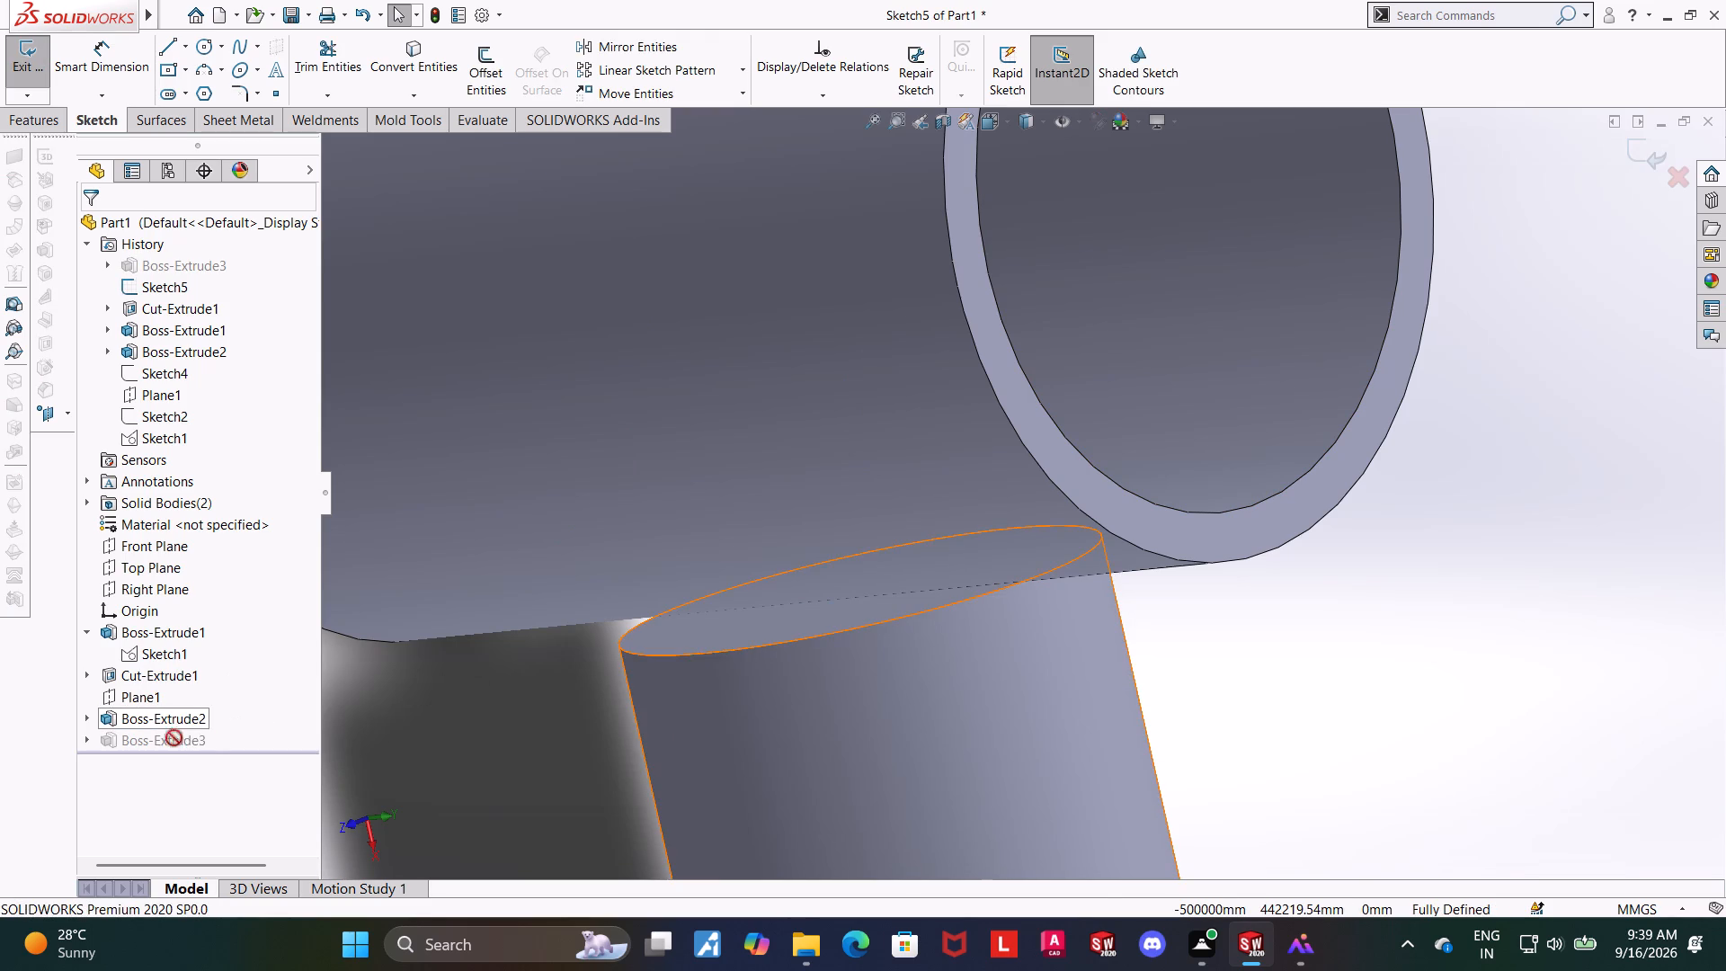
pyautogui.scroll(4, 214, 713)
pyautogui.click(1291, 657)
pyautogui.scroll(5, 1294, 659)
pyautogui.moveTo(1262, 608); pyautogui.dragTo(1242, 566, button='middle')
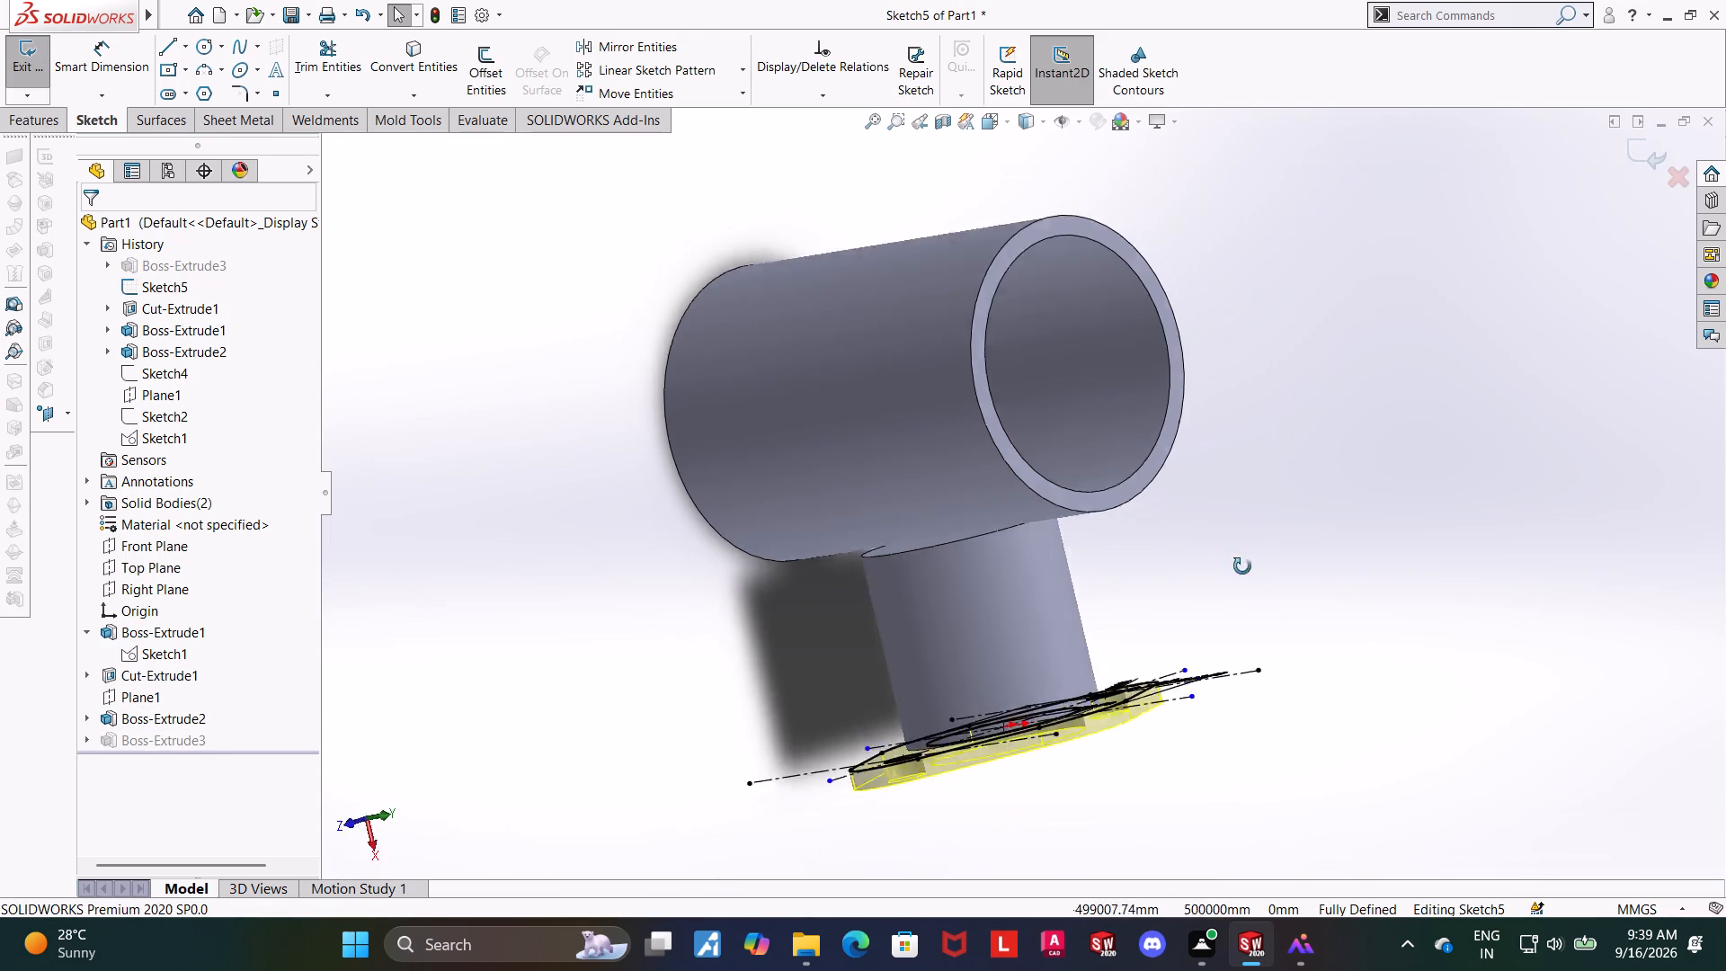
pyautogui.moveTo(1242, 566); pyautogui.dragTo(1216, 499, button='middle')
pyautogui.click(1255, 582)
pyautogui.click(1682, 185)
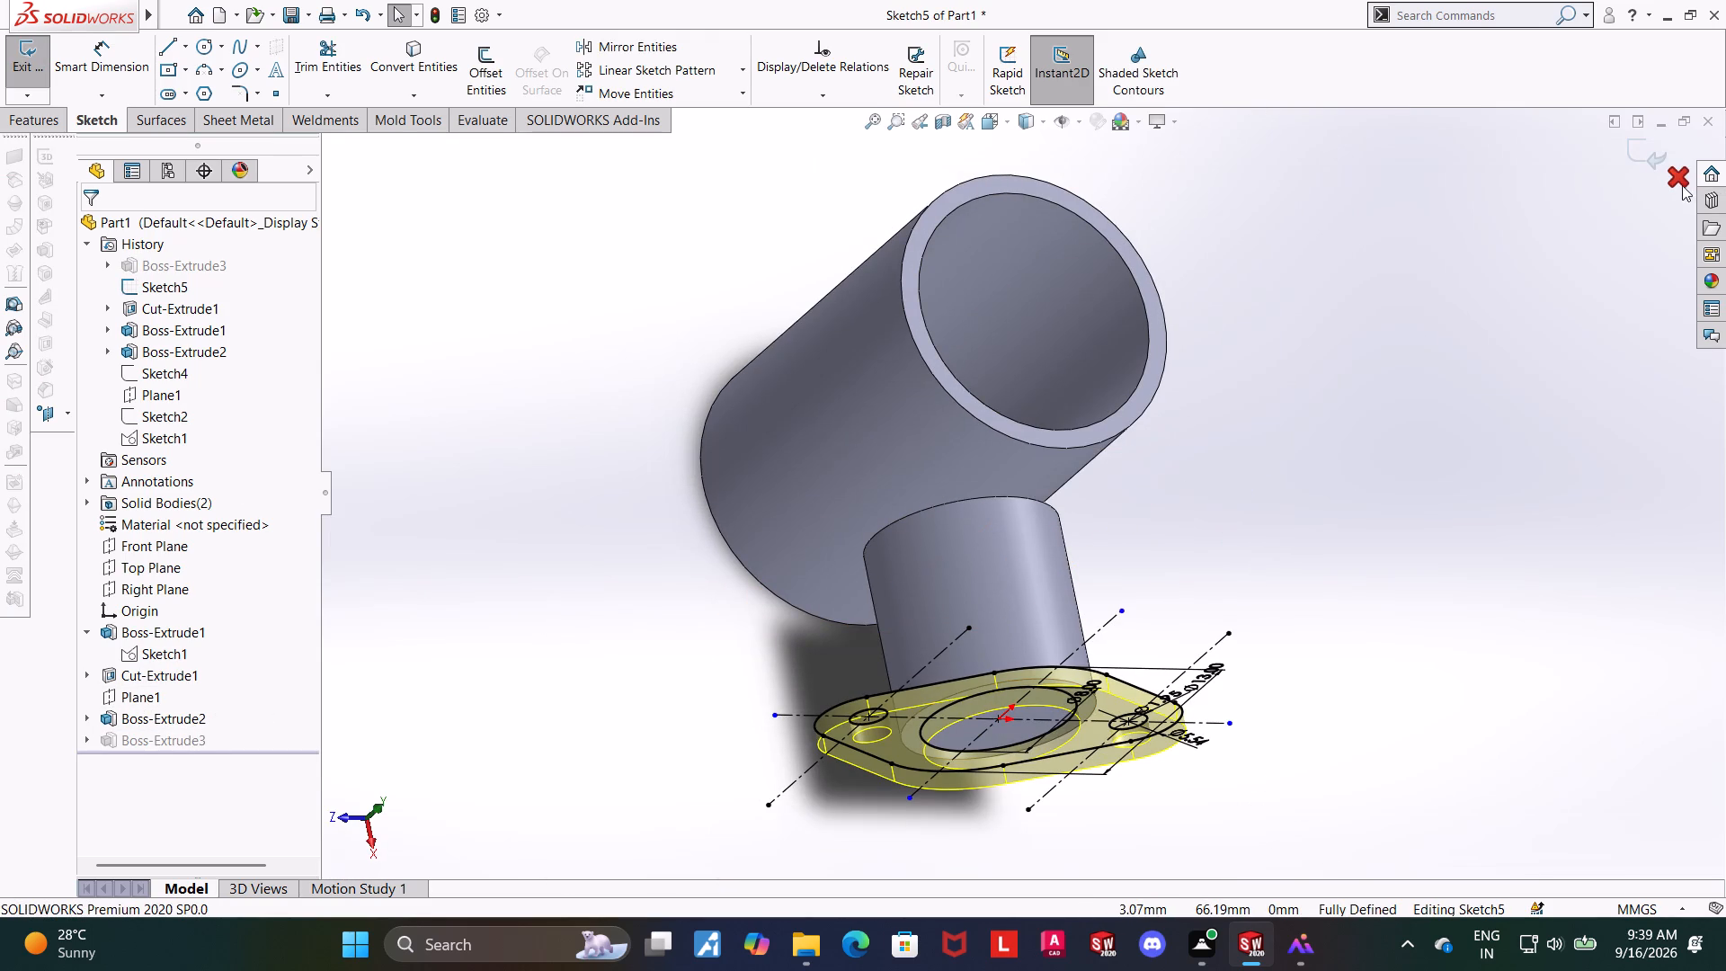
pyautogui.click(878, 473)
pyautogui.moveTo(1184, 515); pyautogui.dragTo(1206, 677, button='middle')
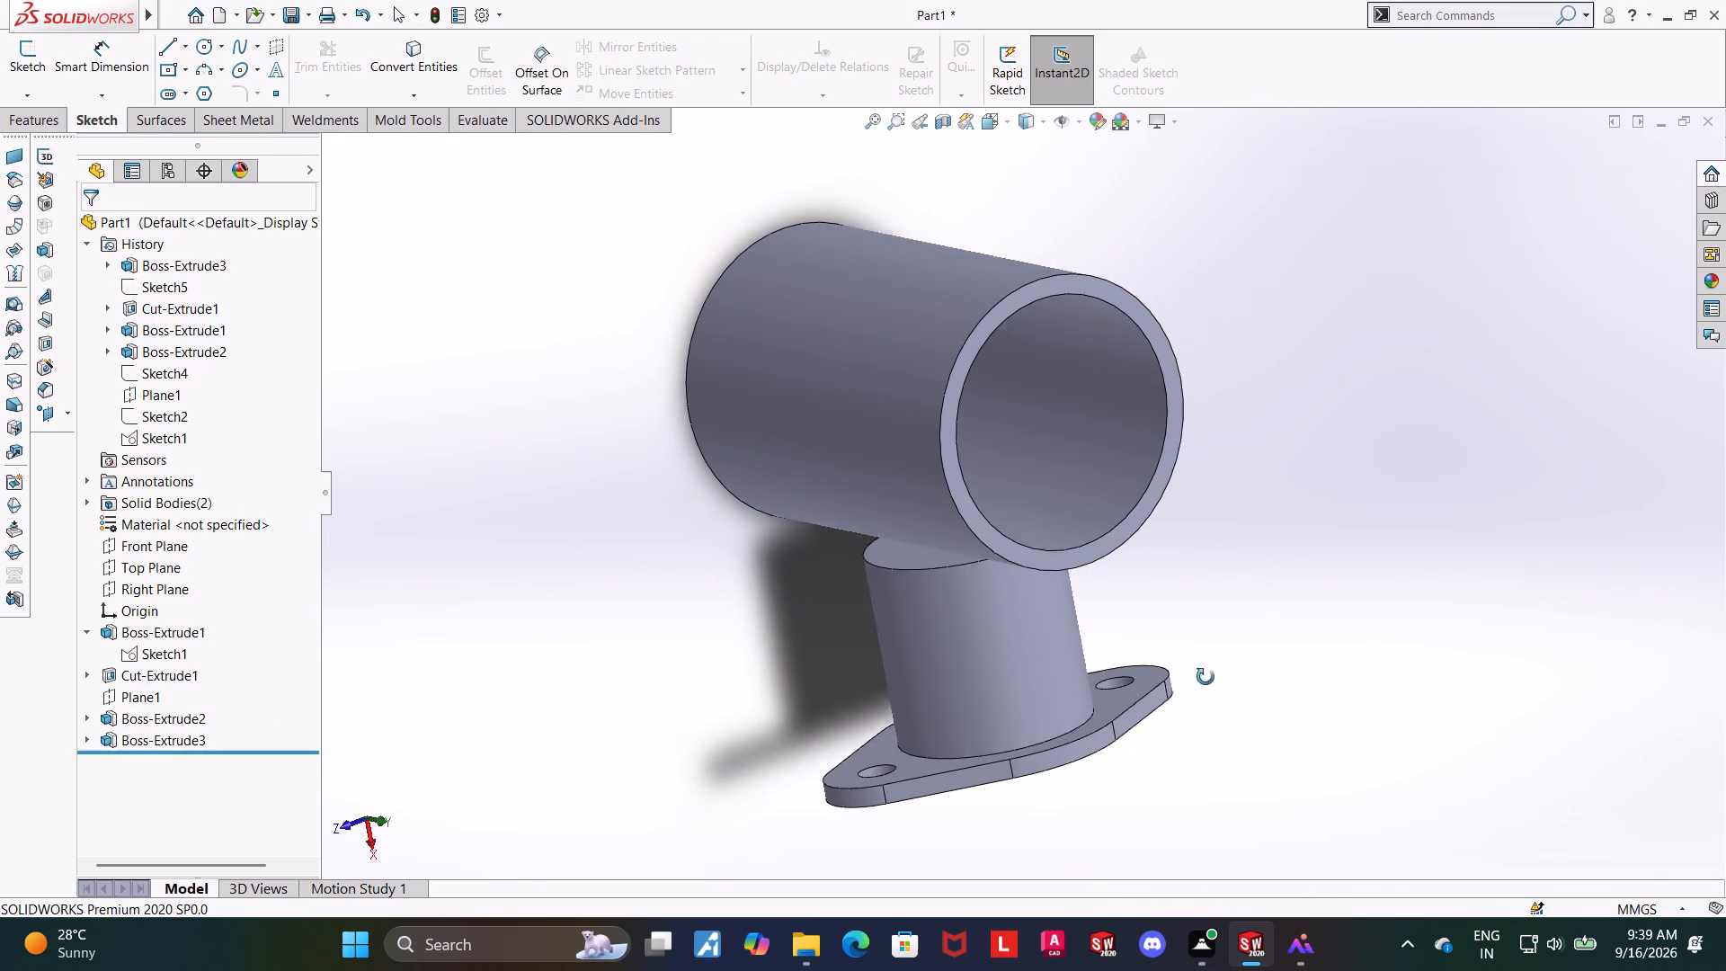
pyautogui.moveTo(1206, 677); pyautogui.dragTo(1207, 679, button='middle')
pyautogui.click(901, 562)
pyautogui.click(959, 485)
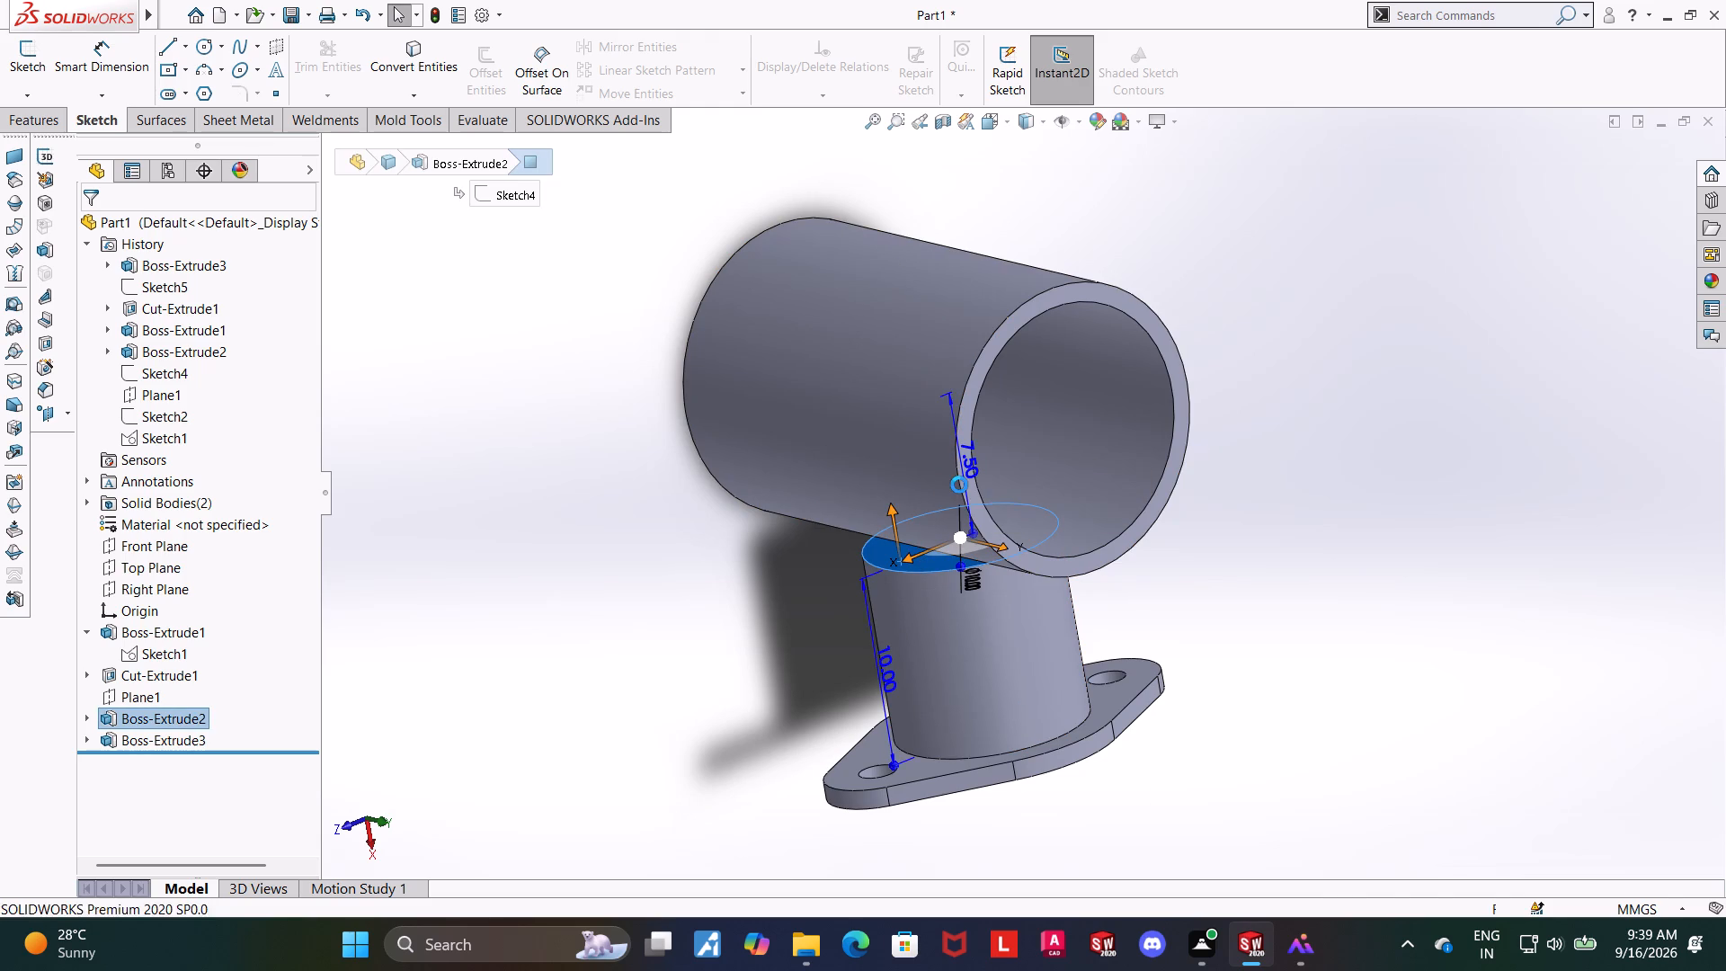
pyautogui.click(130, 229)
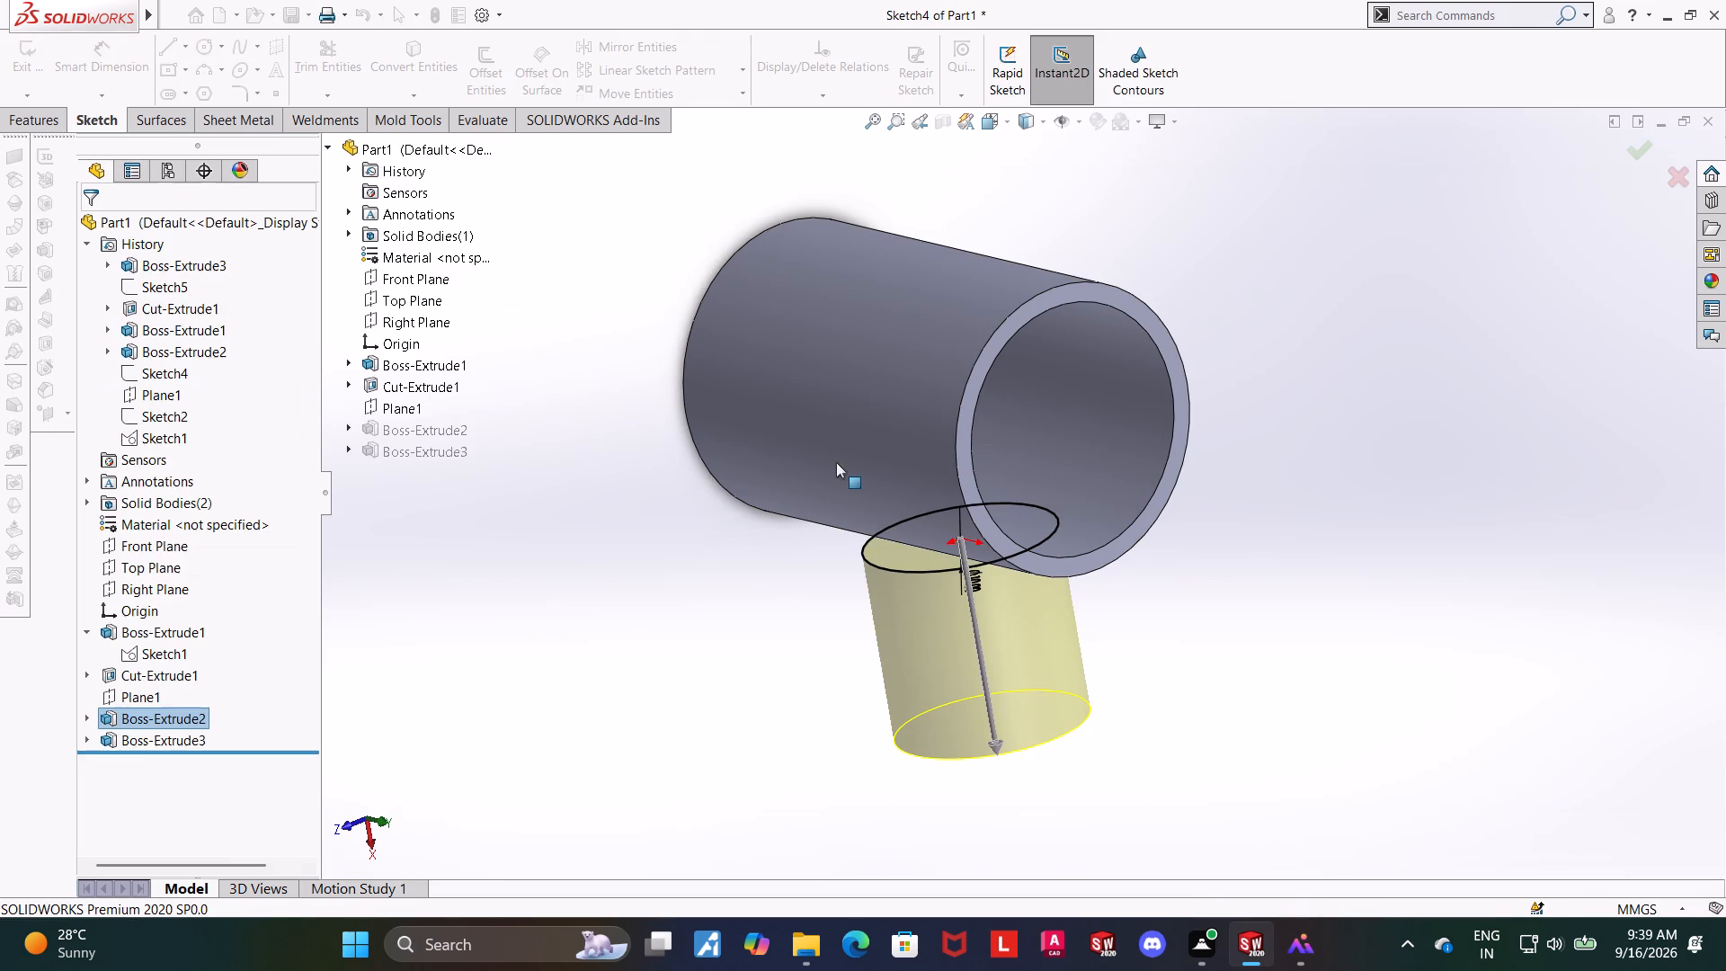
# Start a new sketch on the side boss's end face at the cylinder and view it face-on.
pyautogui.click(904, 565)
pyautogui.click(987, 518)
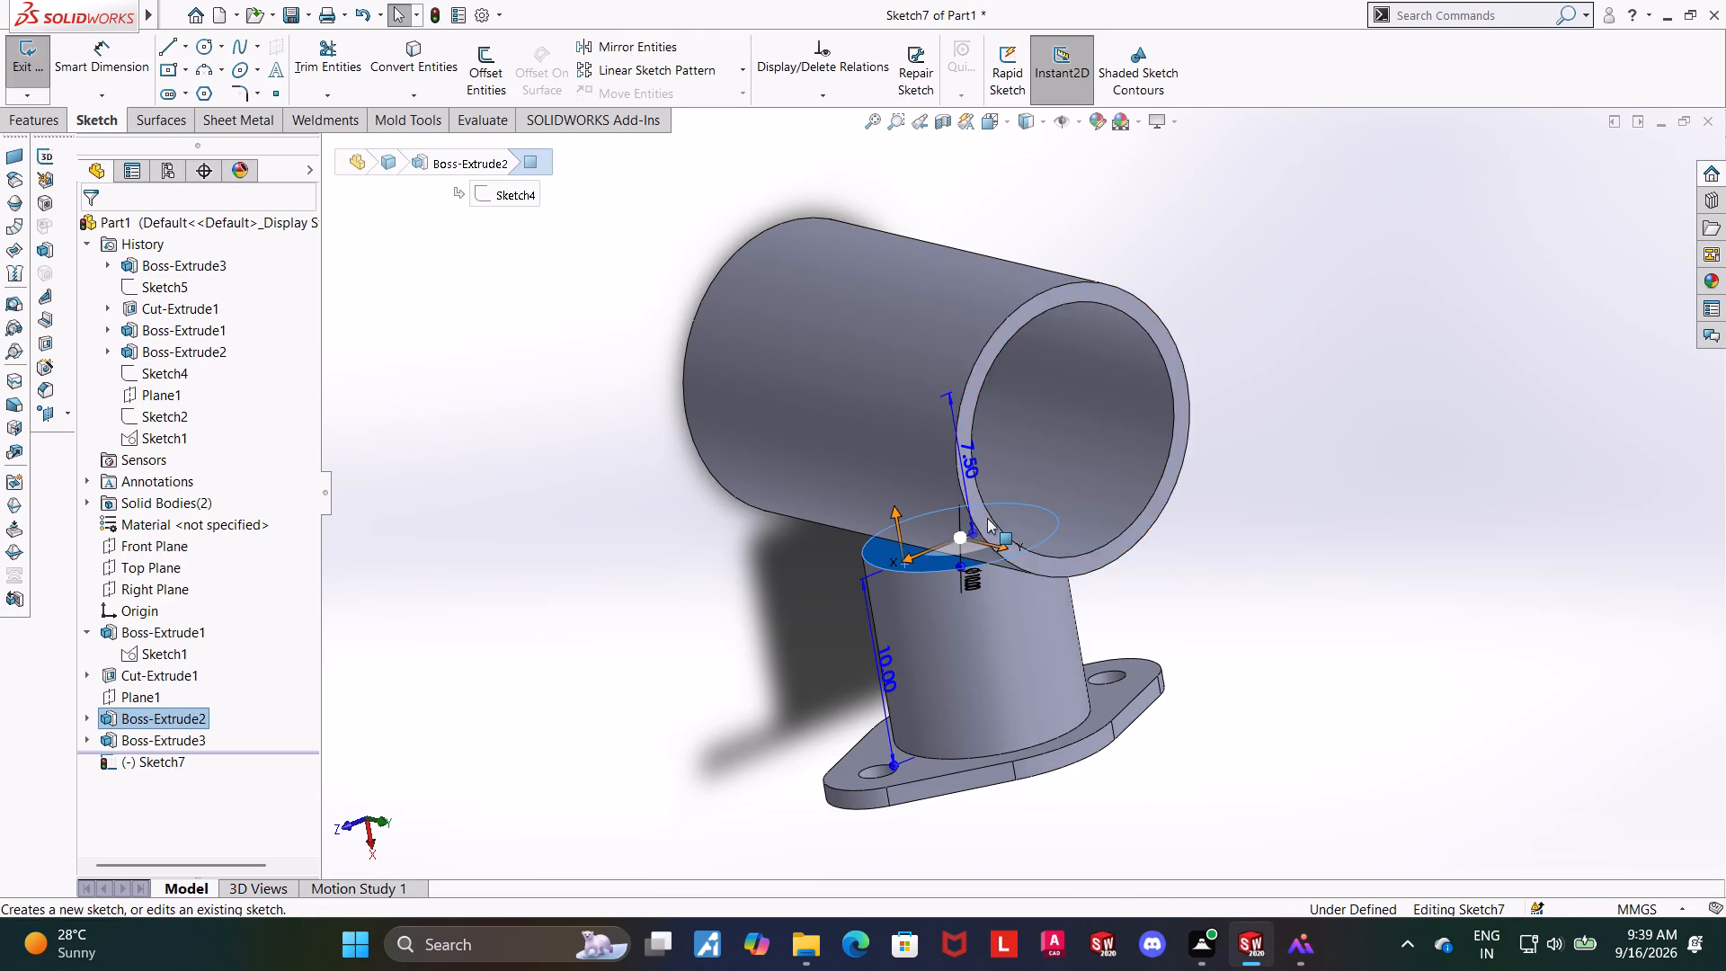
pyautogui.click(145, 762)
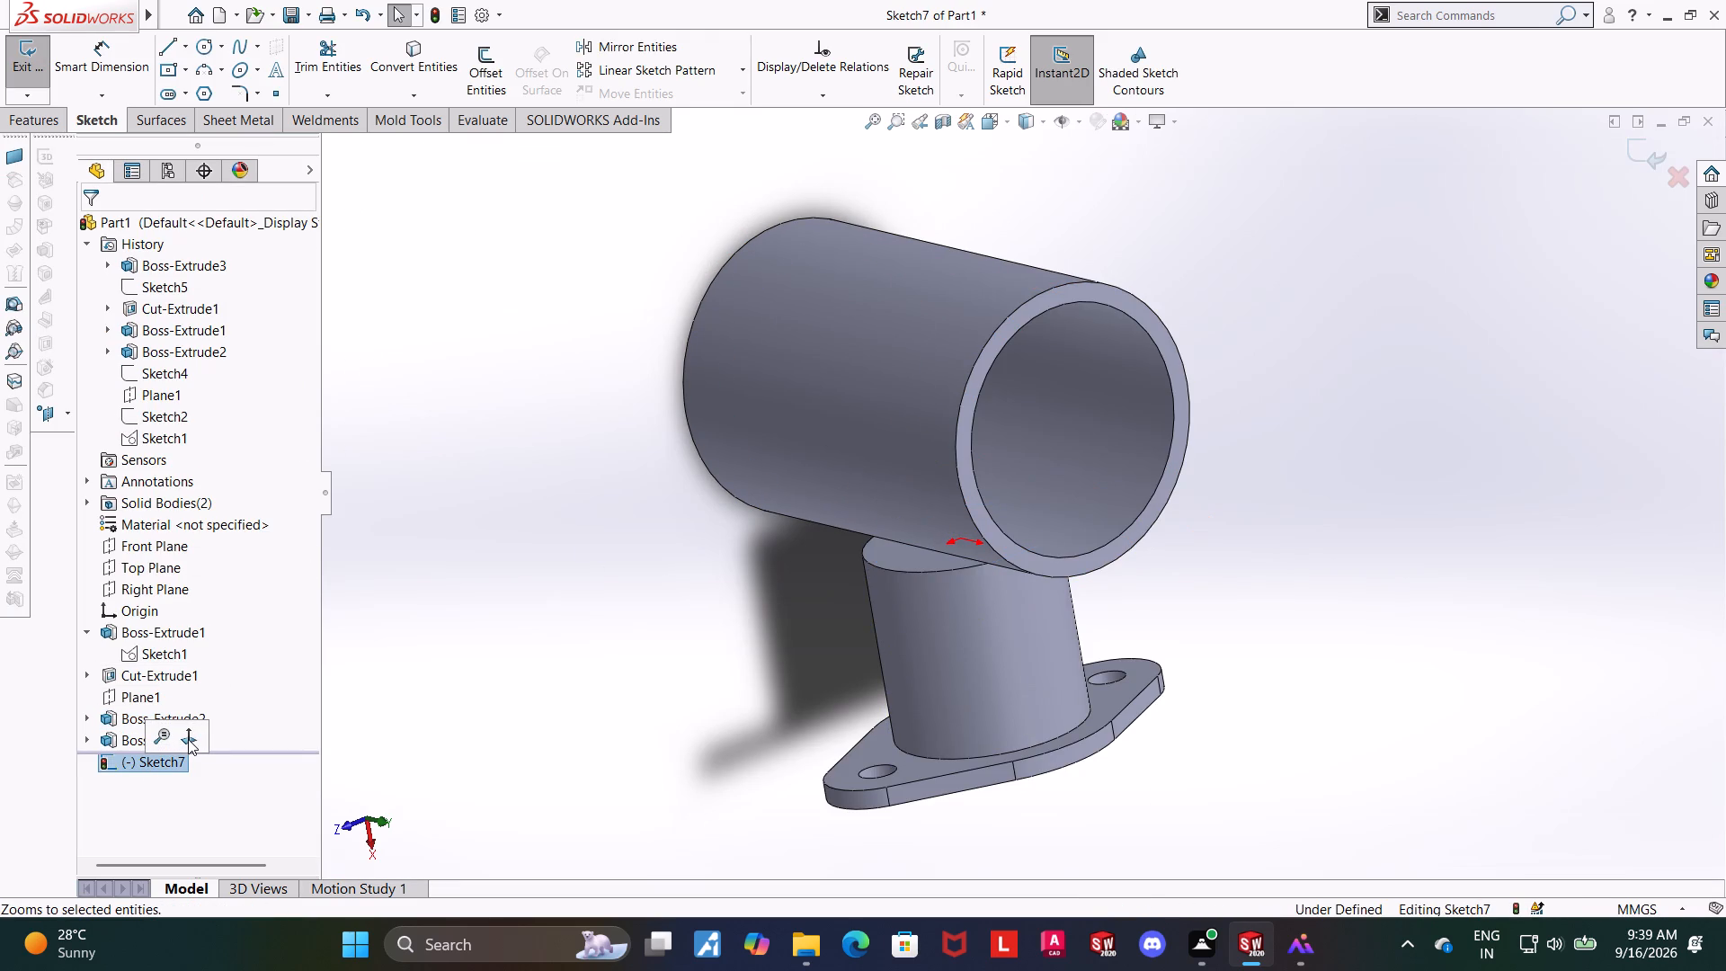
pyautogui.click(188, 739)
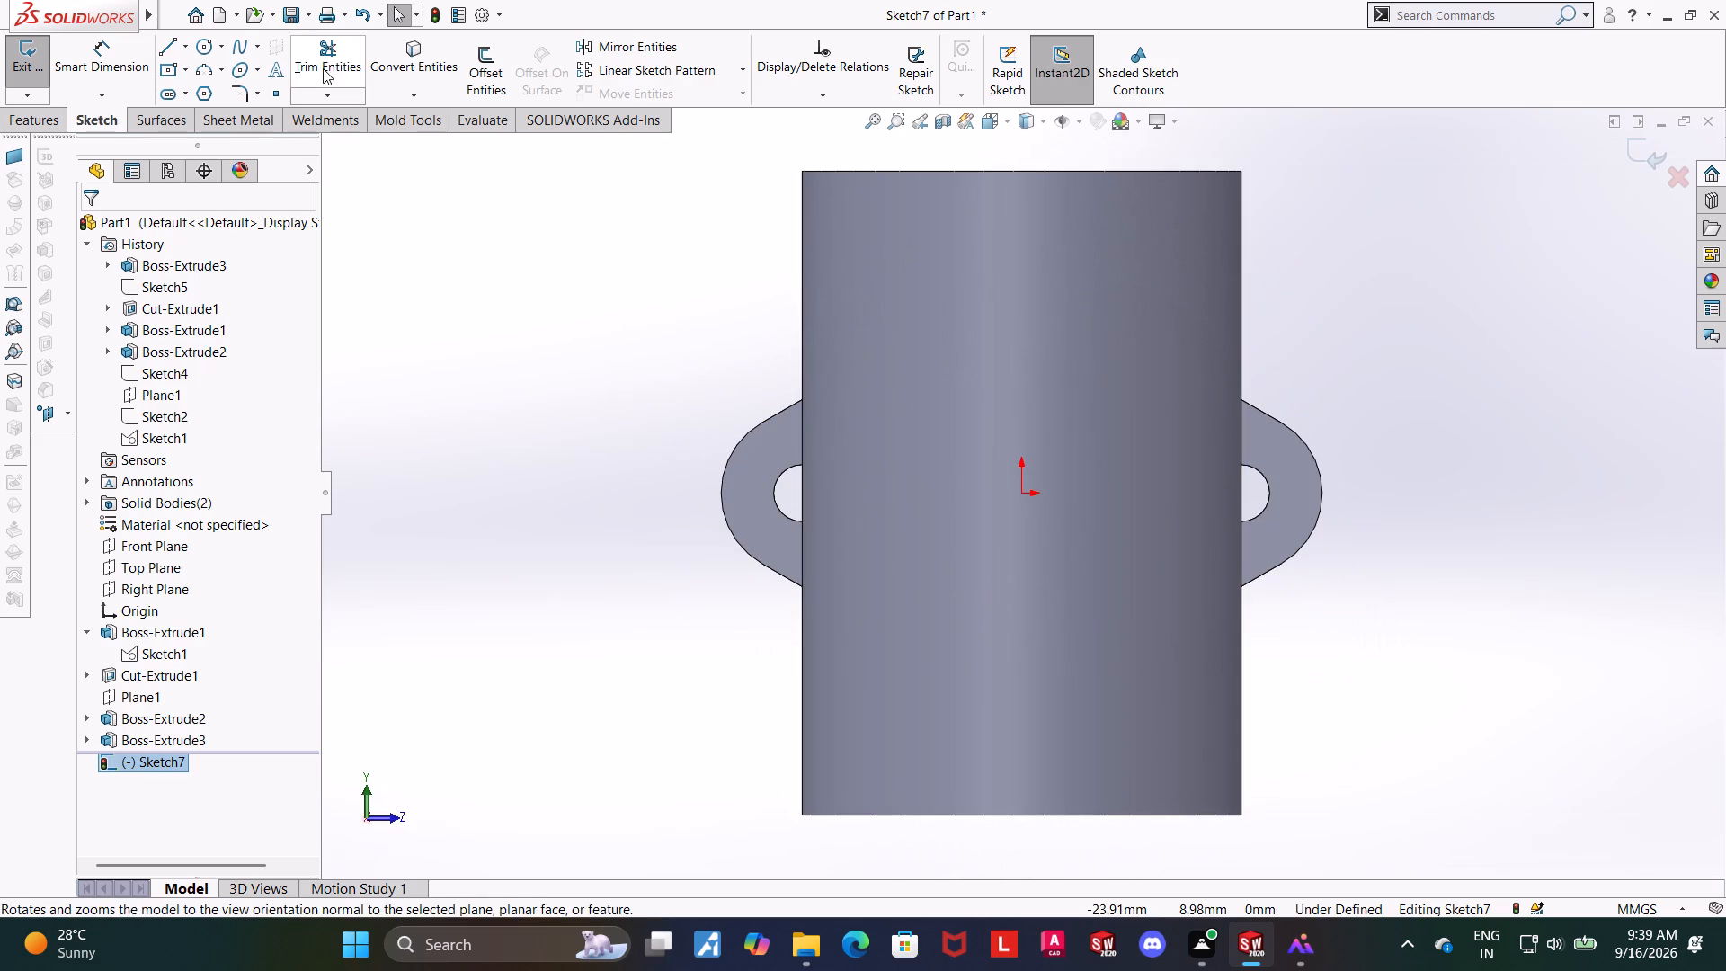
# Hide the main cylinder body (Boss-Extrude1) so the side boss's end face is unobstructed for sketching.
pyautogui.rightClick(1077, 267)
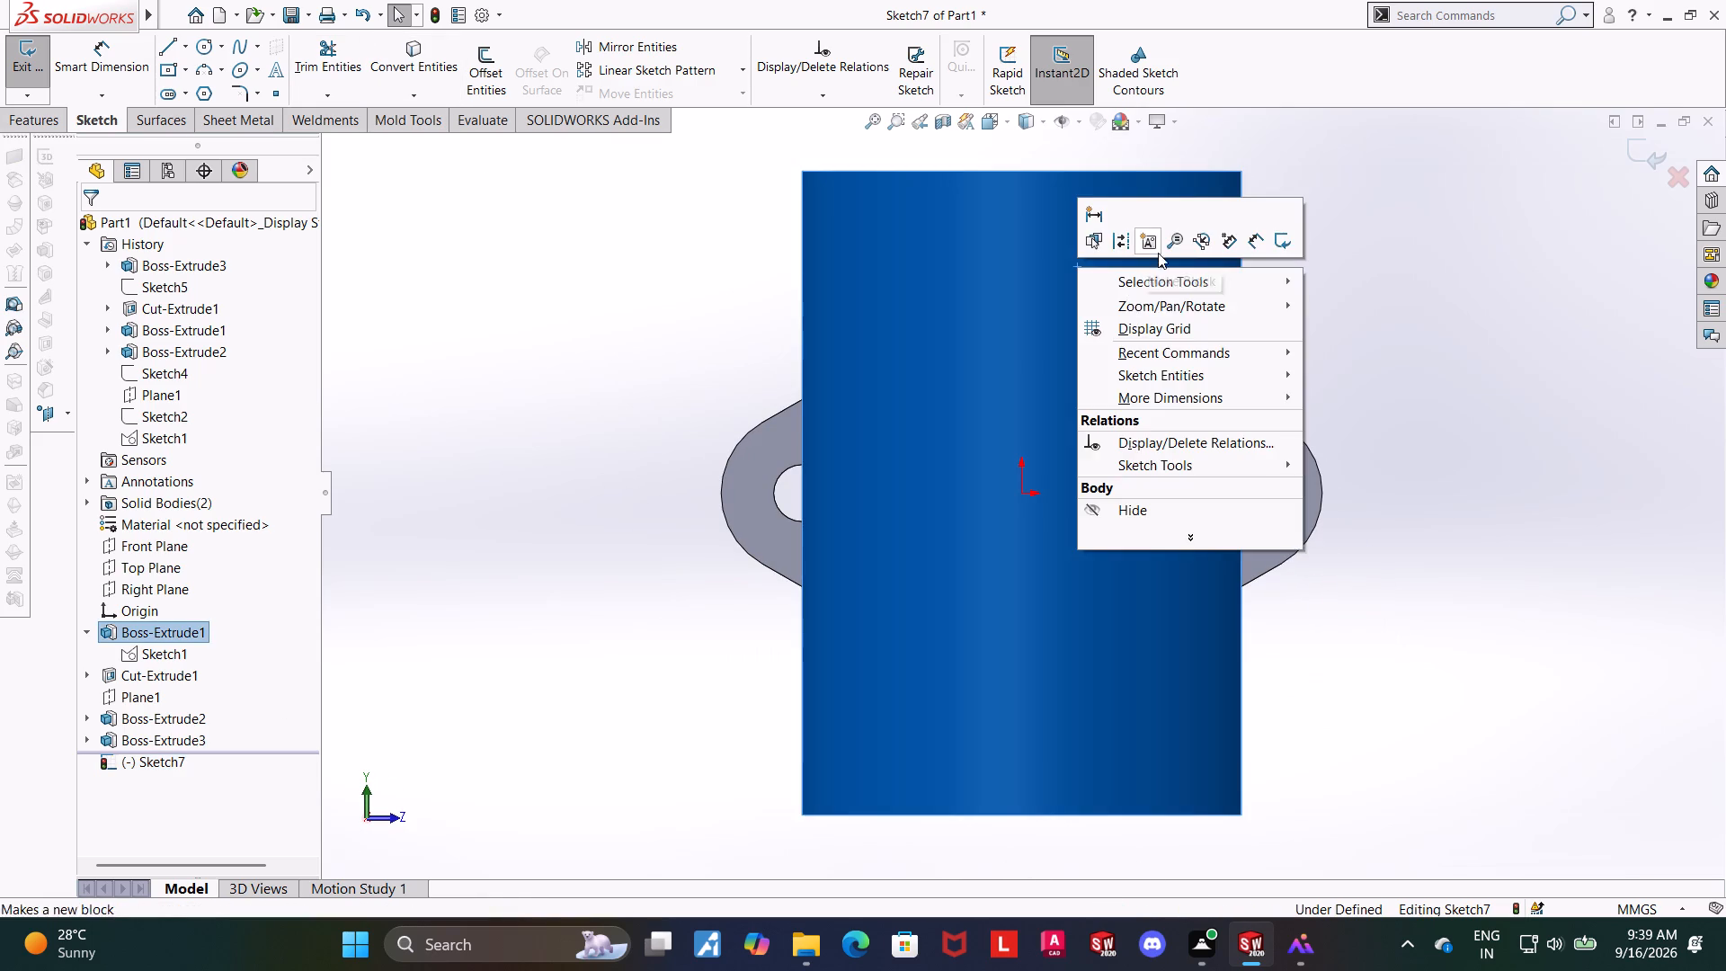
pyautogui.click(1466, 308)
pyautogui.rightClick(875, 249)
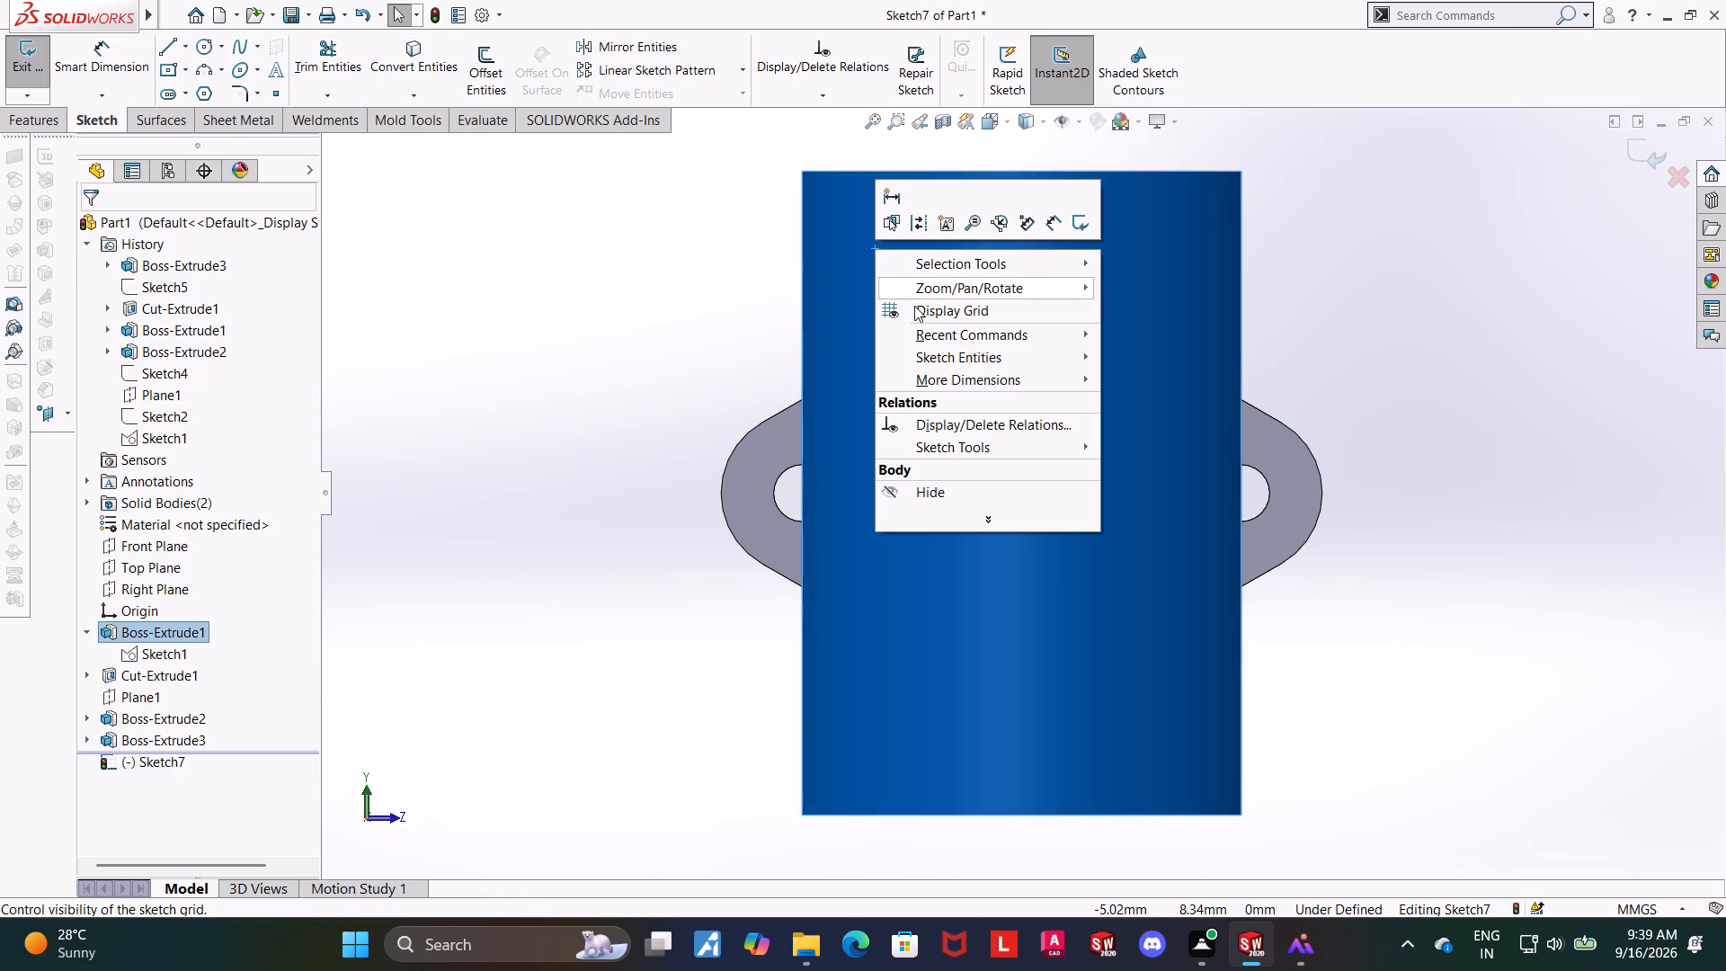
pyautogui.click(596, 307)
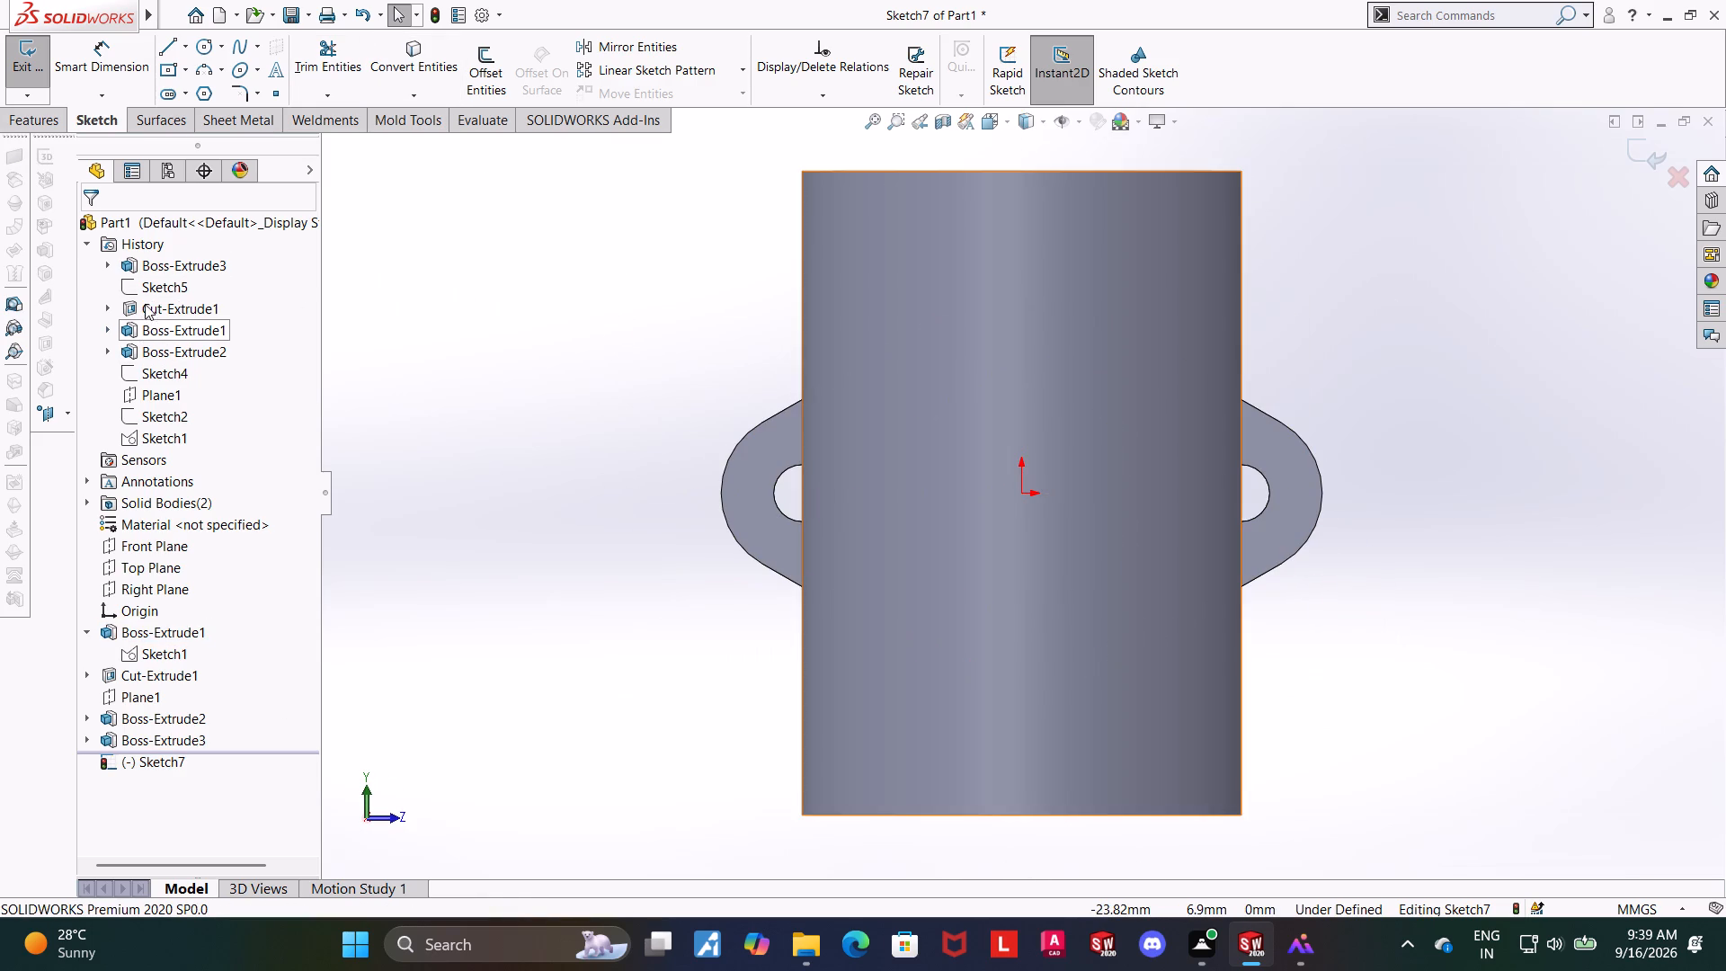
pyautogui.scroll(3, 162, 294)
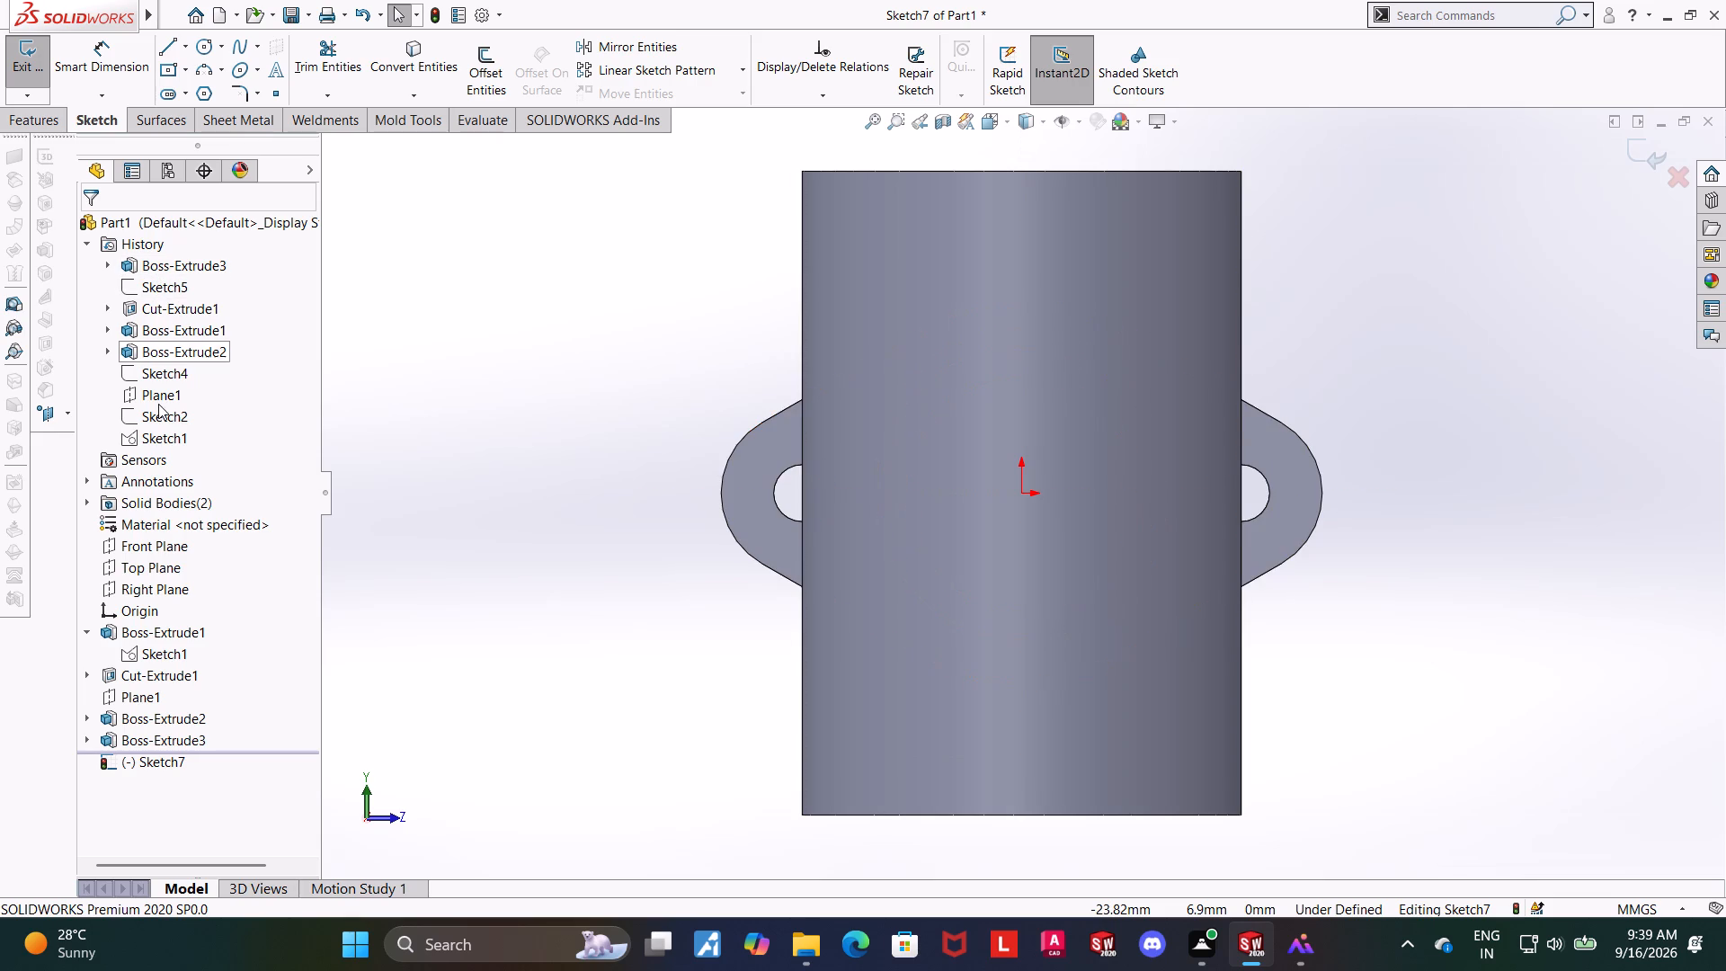
pyautogui.rightClick(138, 628)
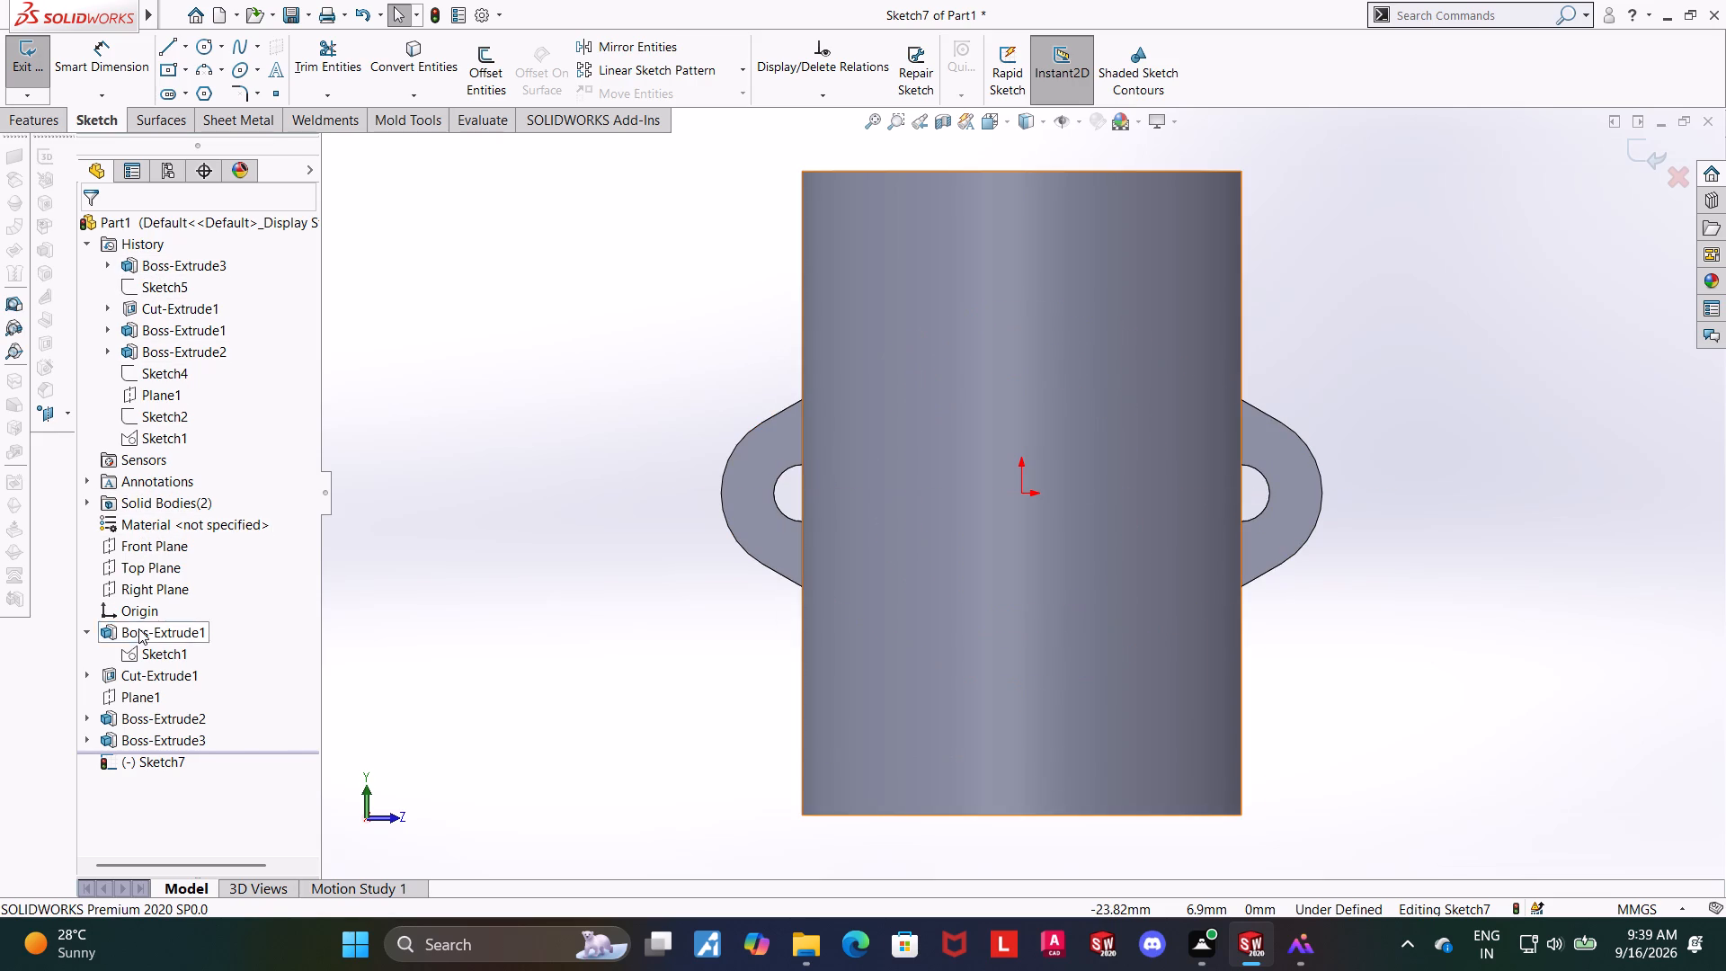
pyautogui.rightClick(138, 628)
pyautogui.click(164, 601)
pyautogui.click(498, 555)
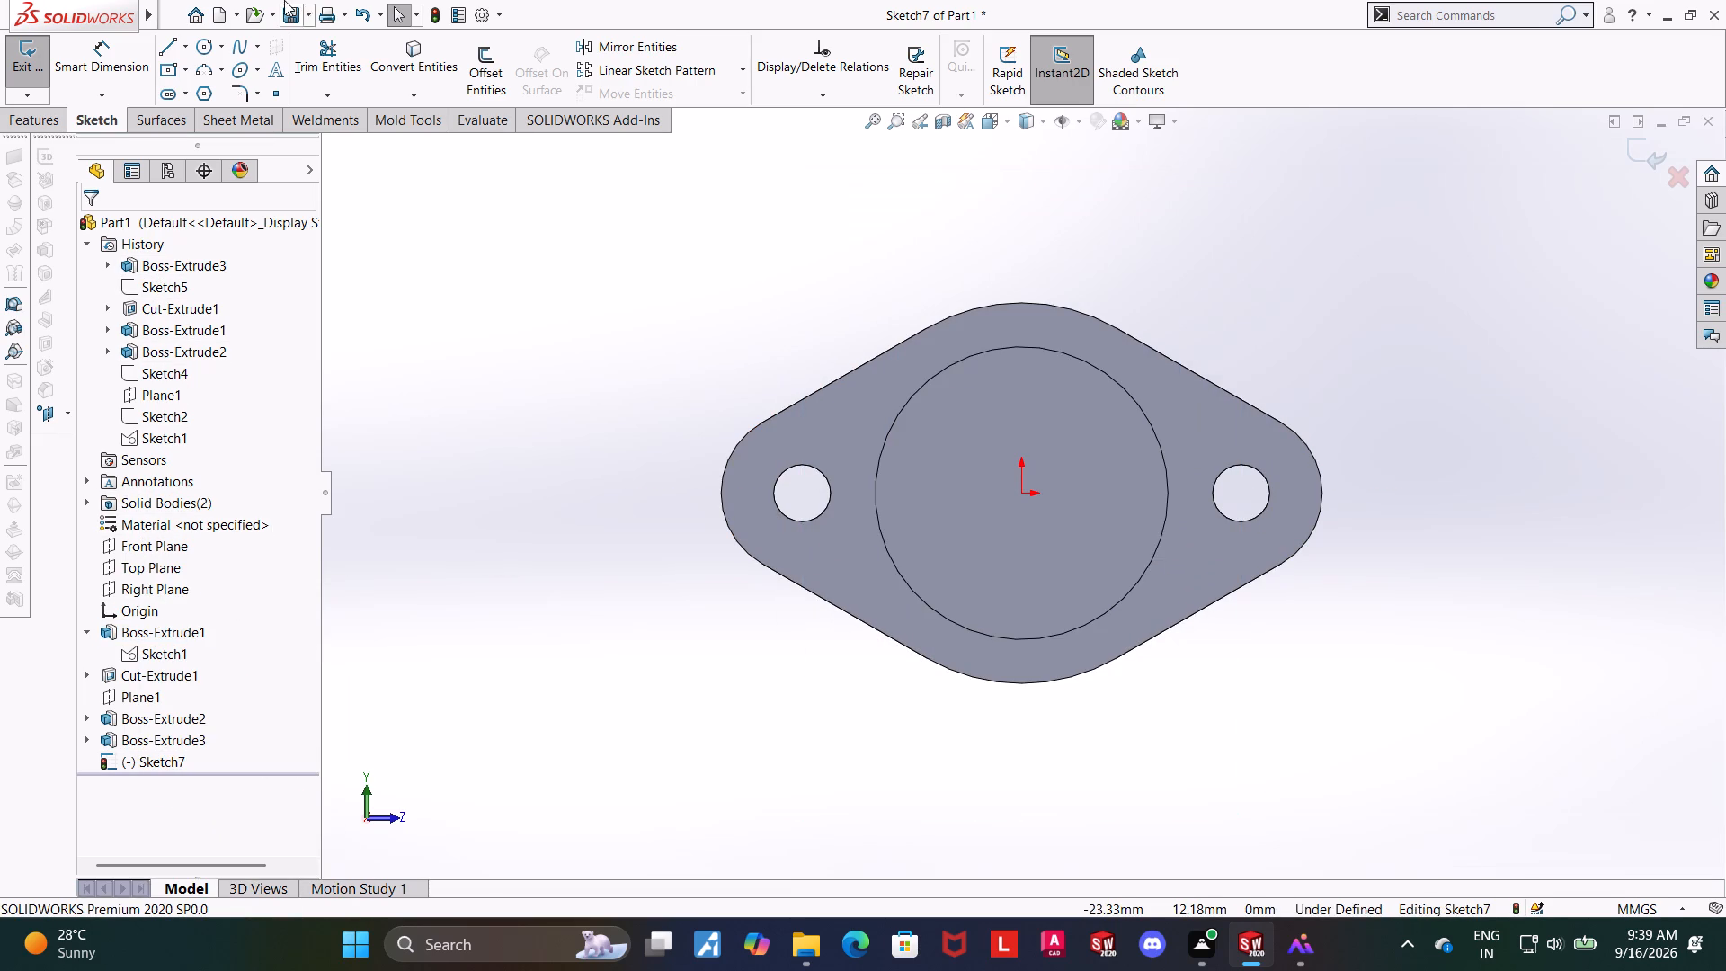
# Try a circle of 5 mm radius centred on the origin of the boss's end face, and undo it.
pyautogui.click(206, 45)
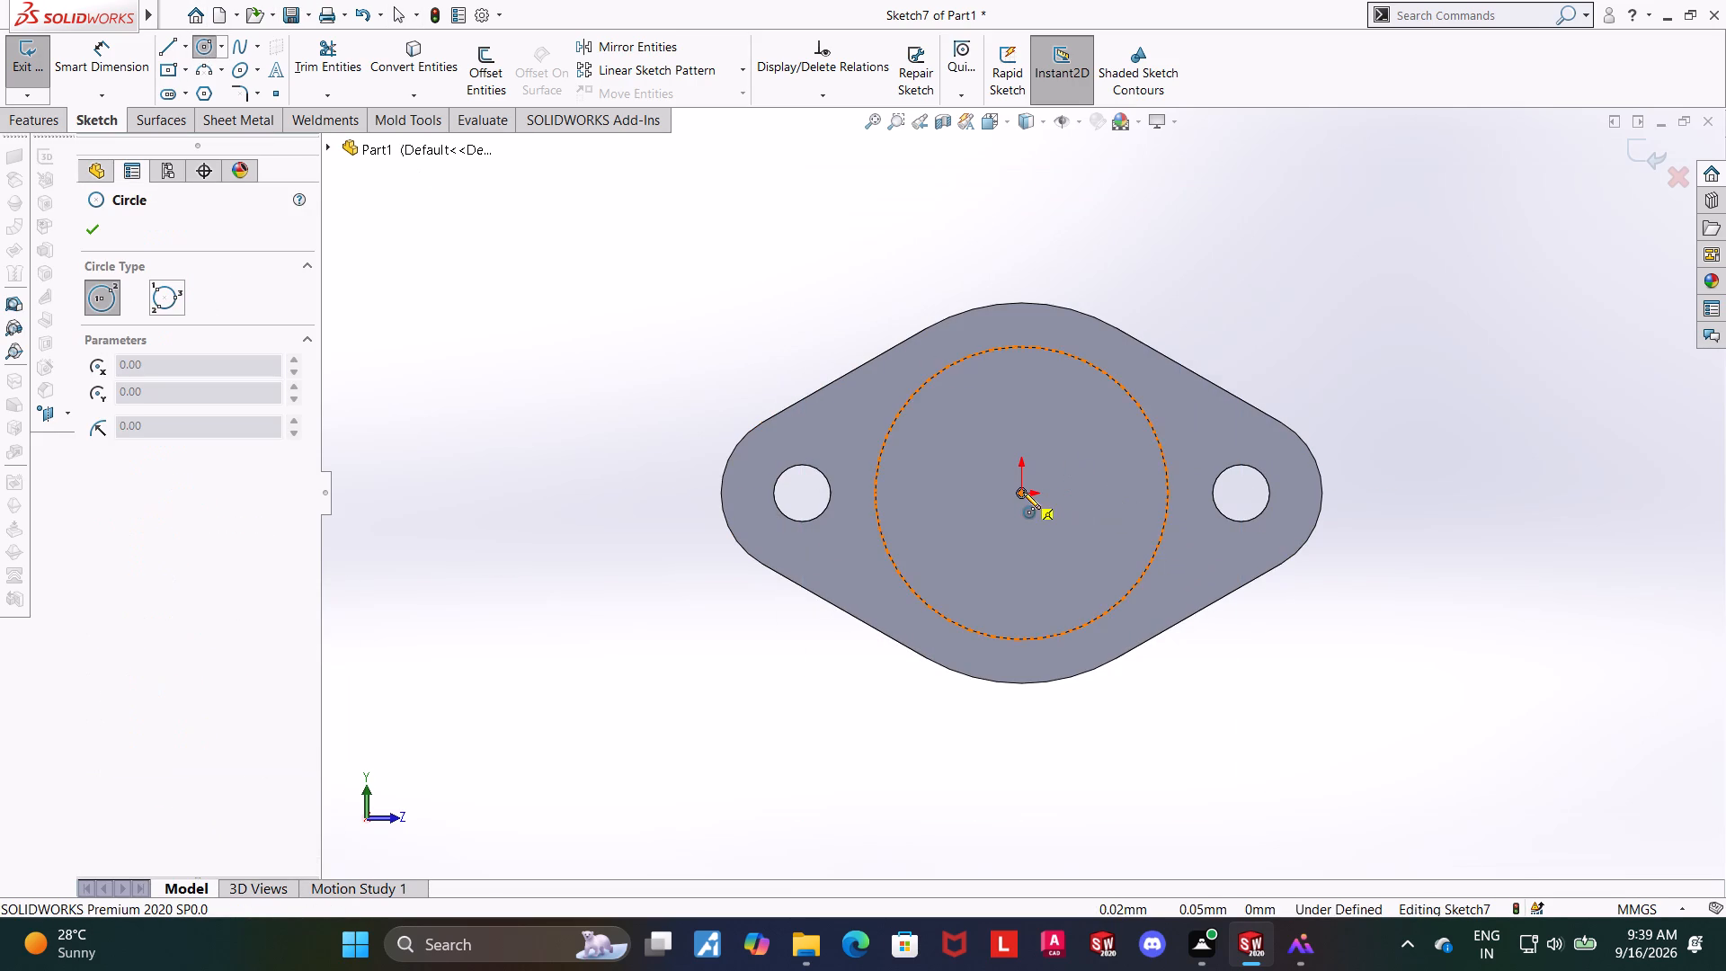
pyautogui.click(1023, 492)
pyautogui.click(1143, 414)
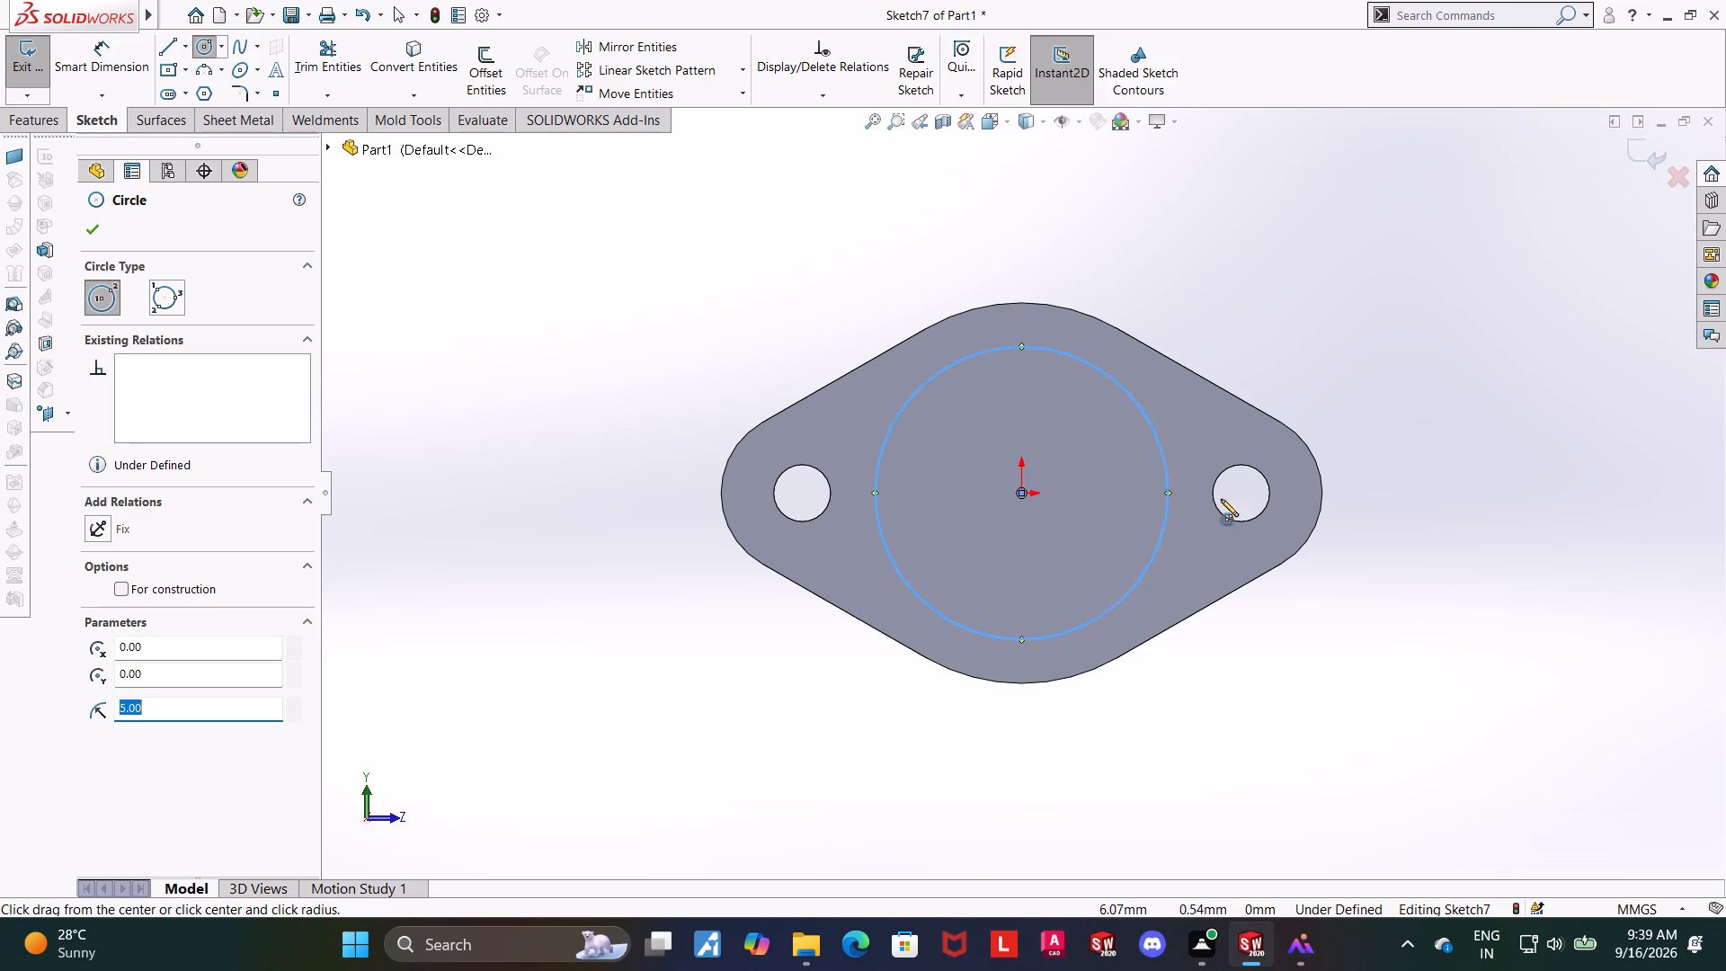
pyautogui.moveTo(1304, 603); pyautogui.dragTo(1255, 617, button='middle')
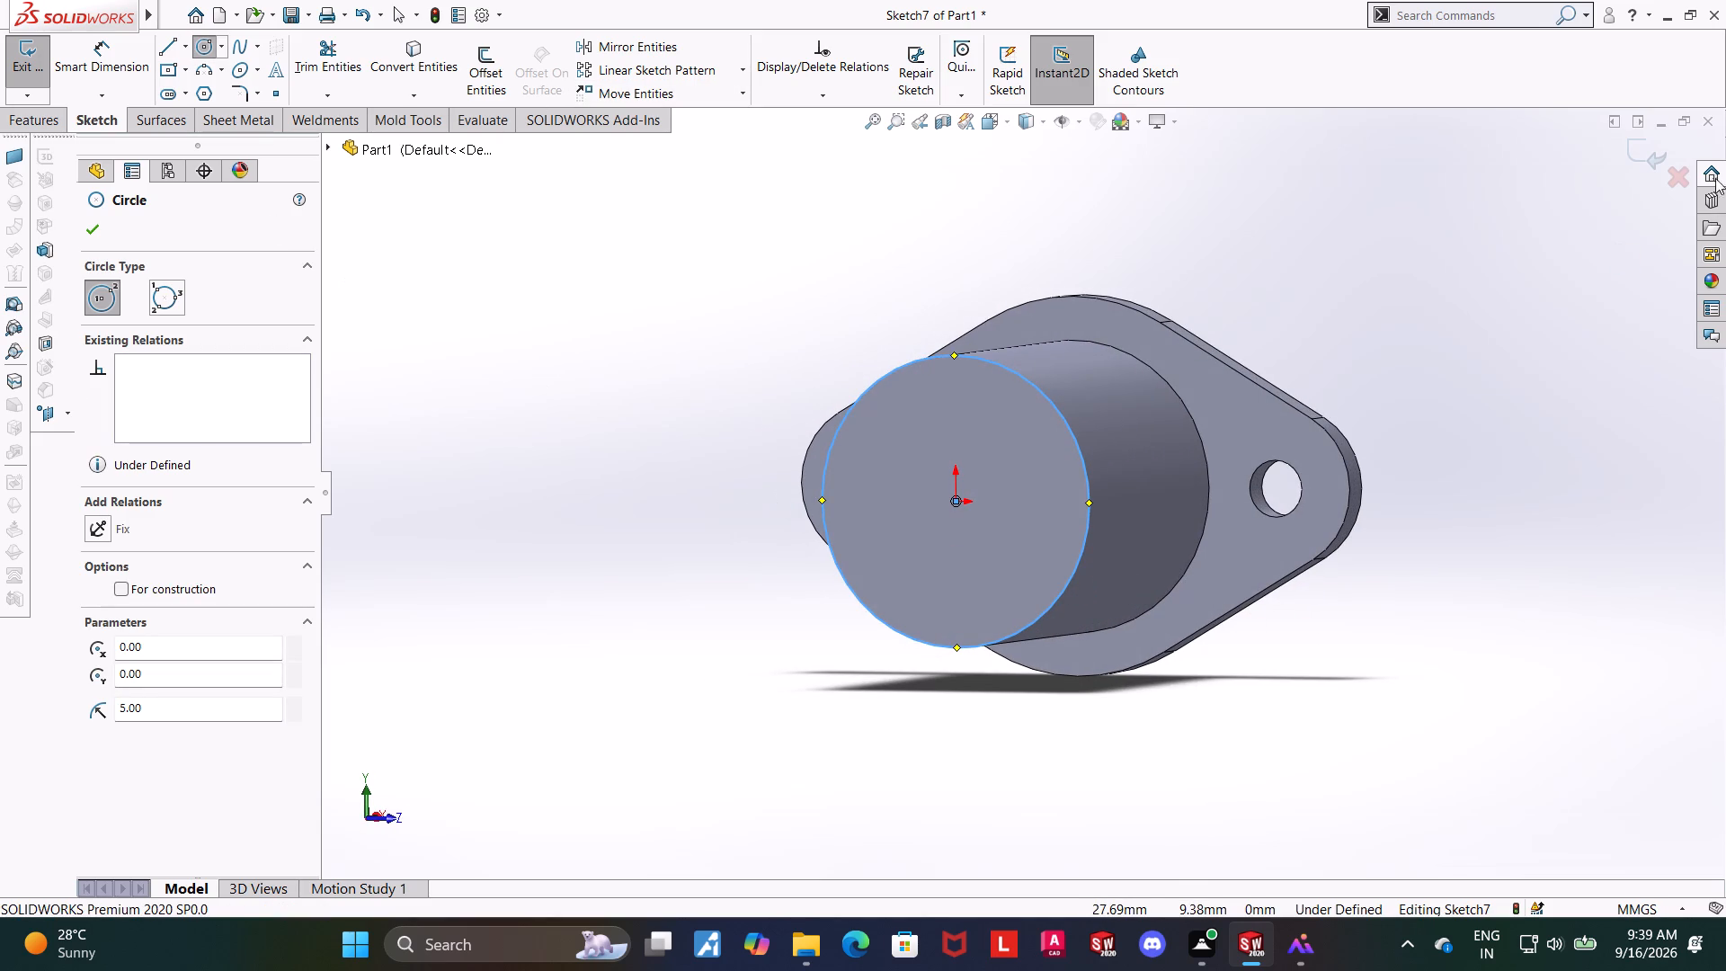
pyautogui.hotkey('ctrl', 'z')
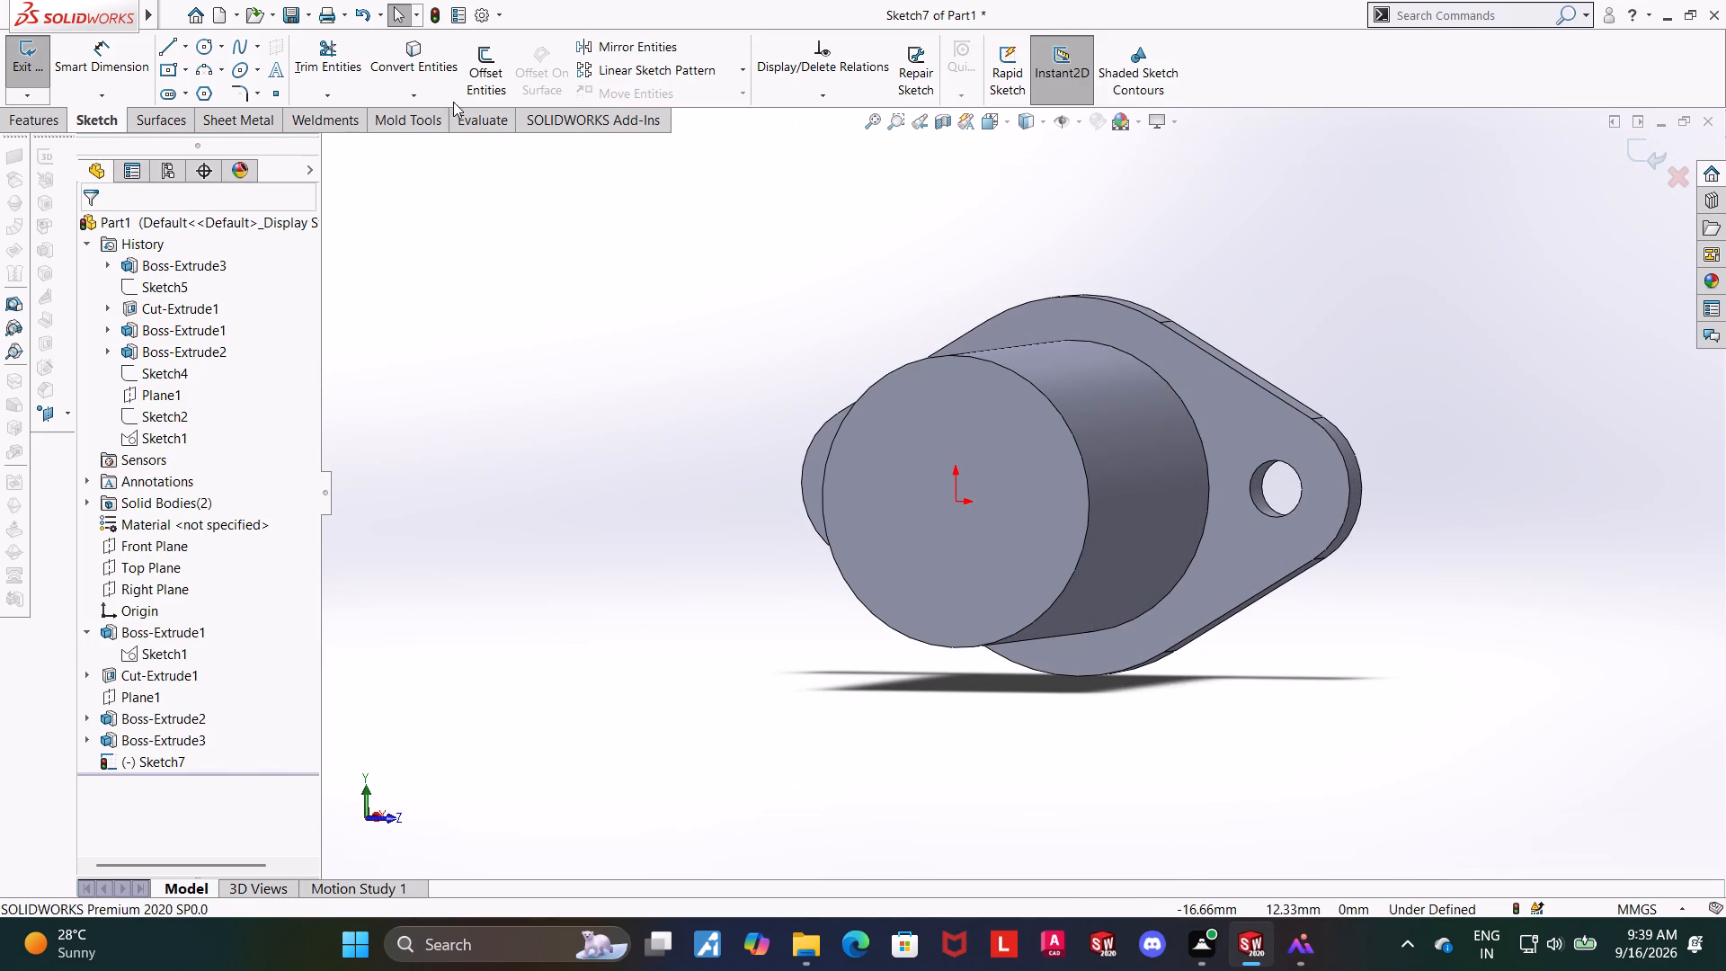
# Convert the circular edge of the side boss's end face into a sketch entity and finish the sketch.
pyautogui.click(402, 50)
pyautogui.click(951, 357)
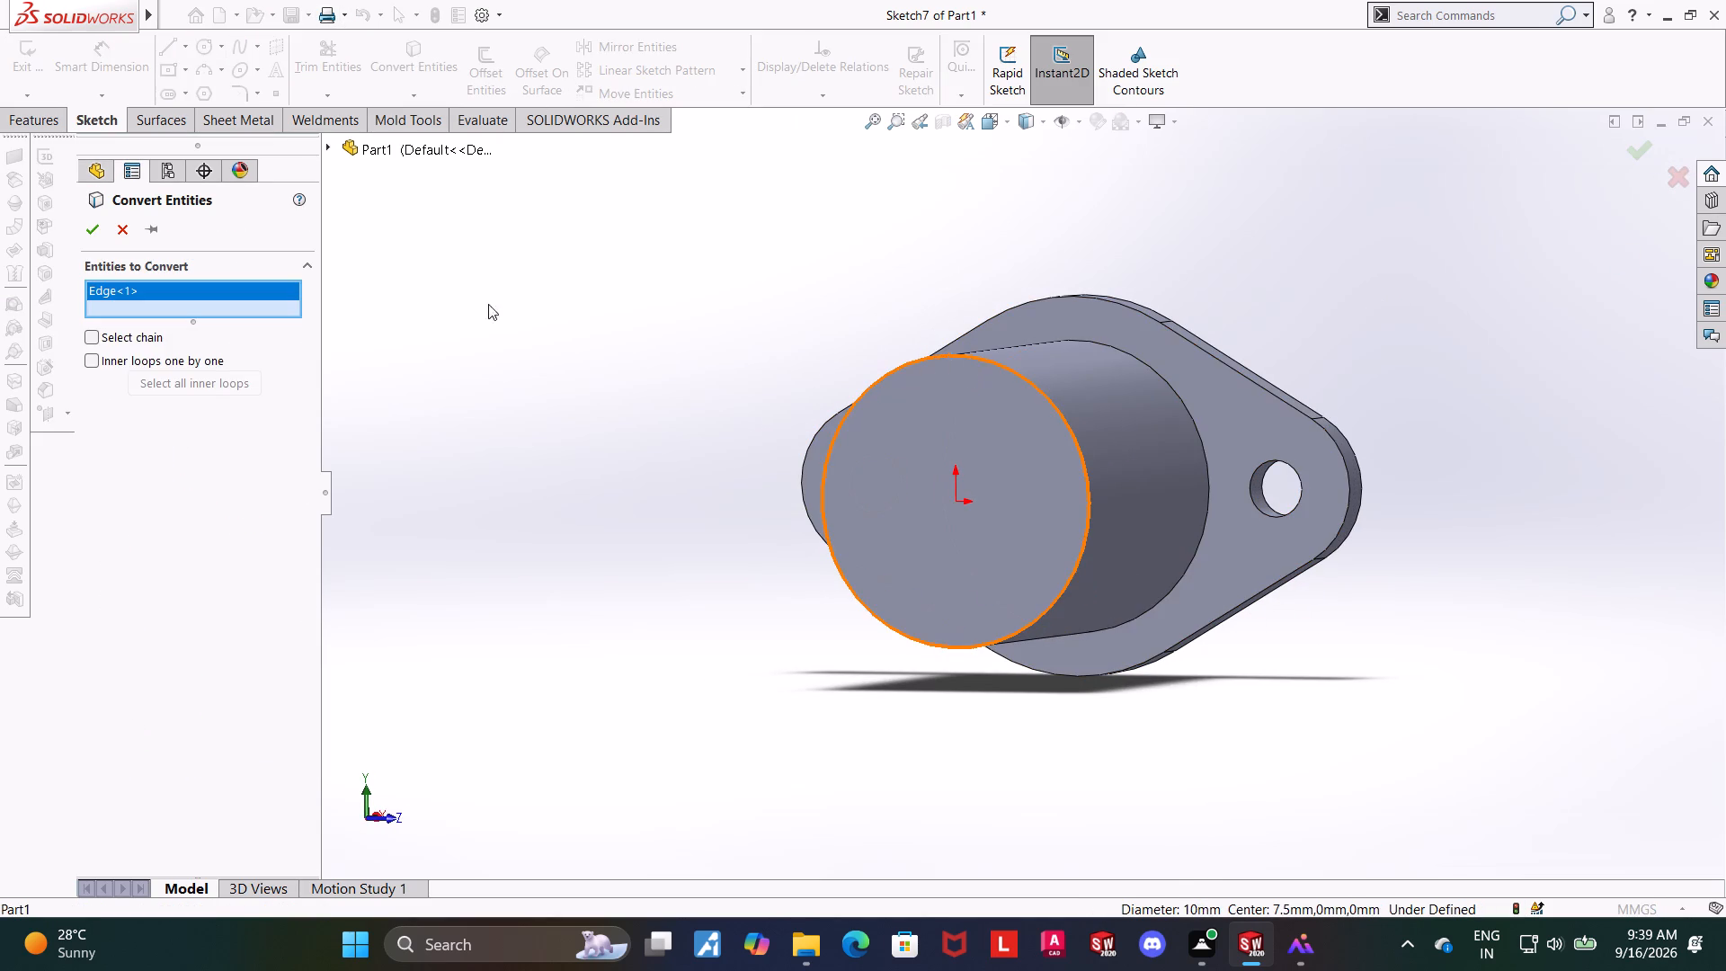
pyautogui.click(95, 219)
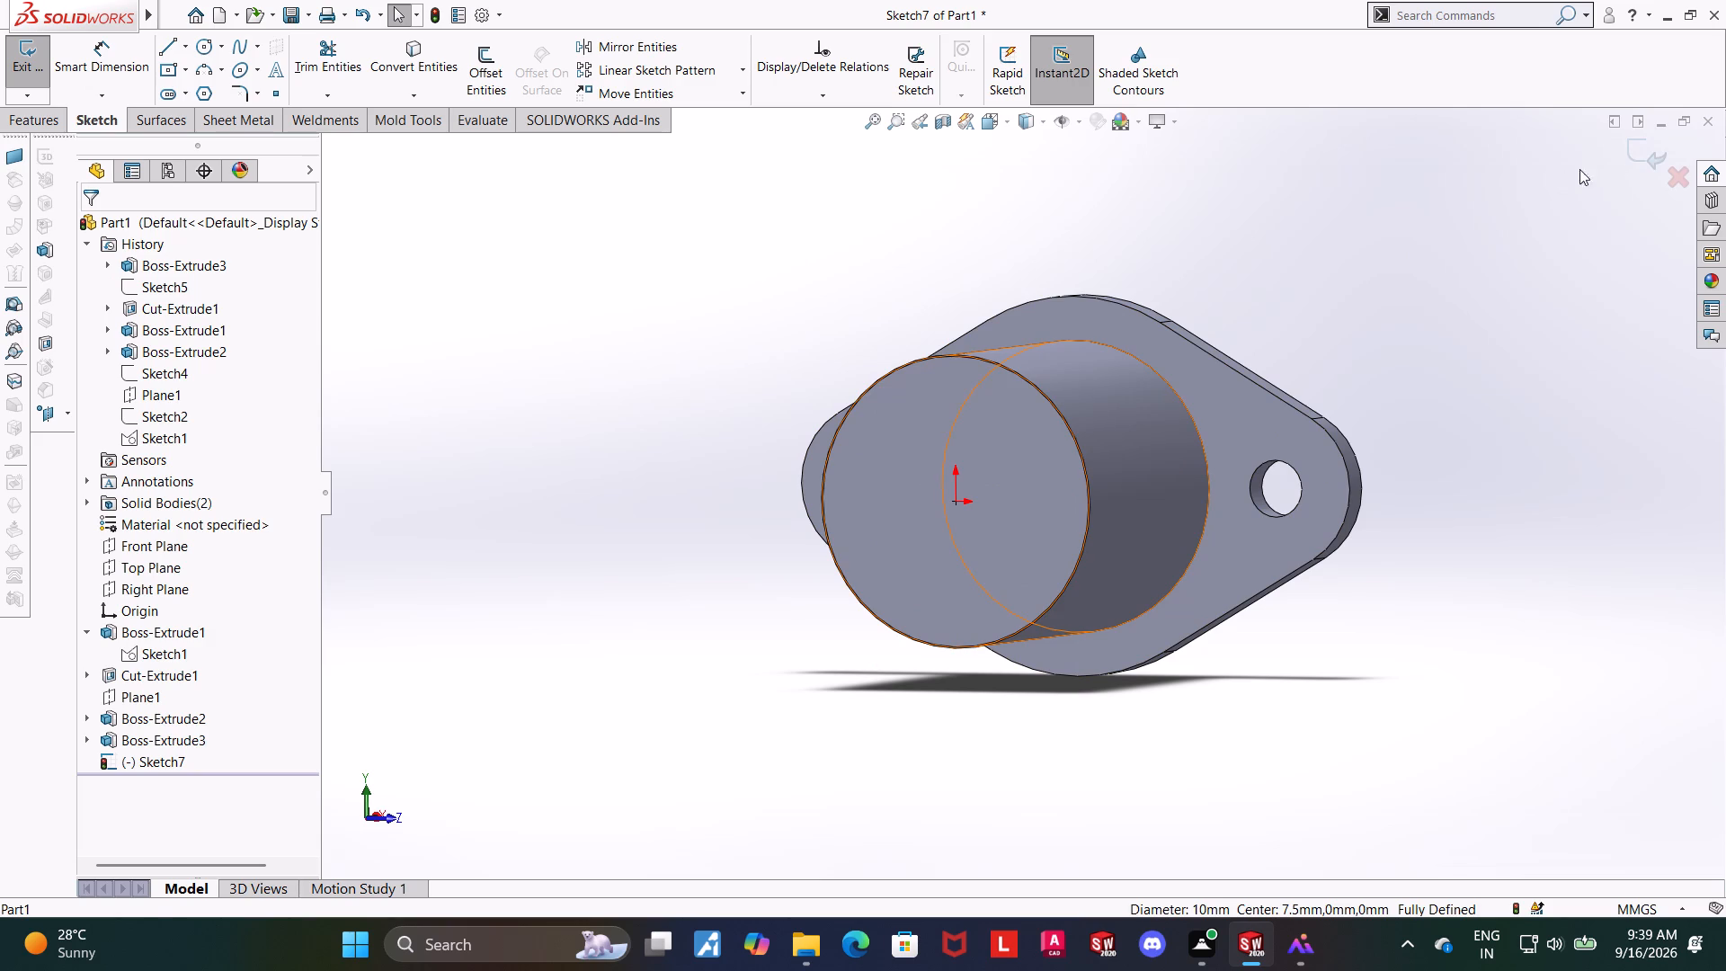
pyautogui.click(1644, 151)
# Show the hidden main cylinder body (Boss-Extrude1) again.
pyautogui.moveTo(1480, 300); pyautogui.dragTo(1431, 317, button='middle')
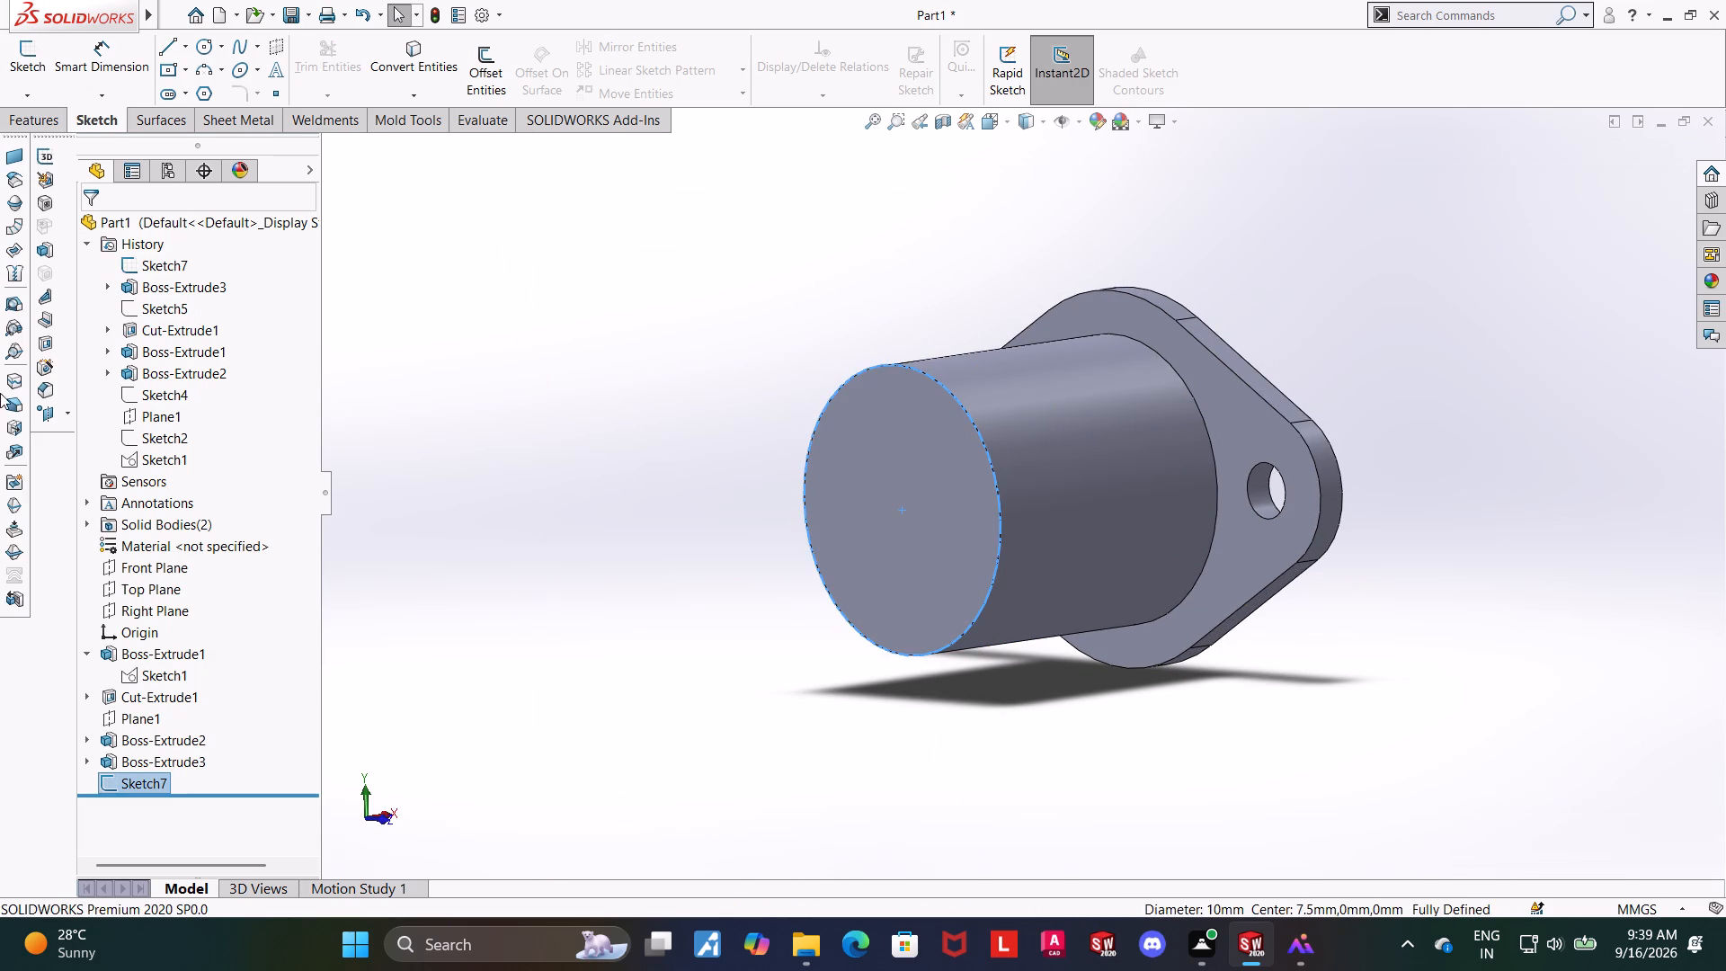
pyautogui.rightClick(146, 651)
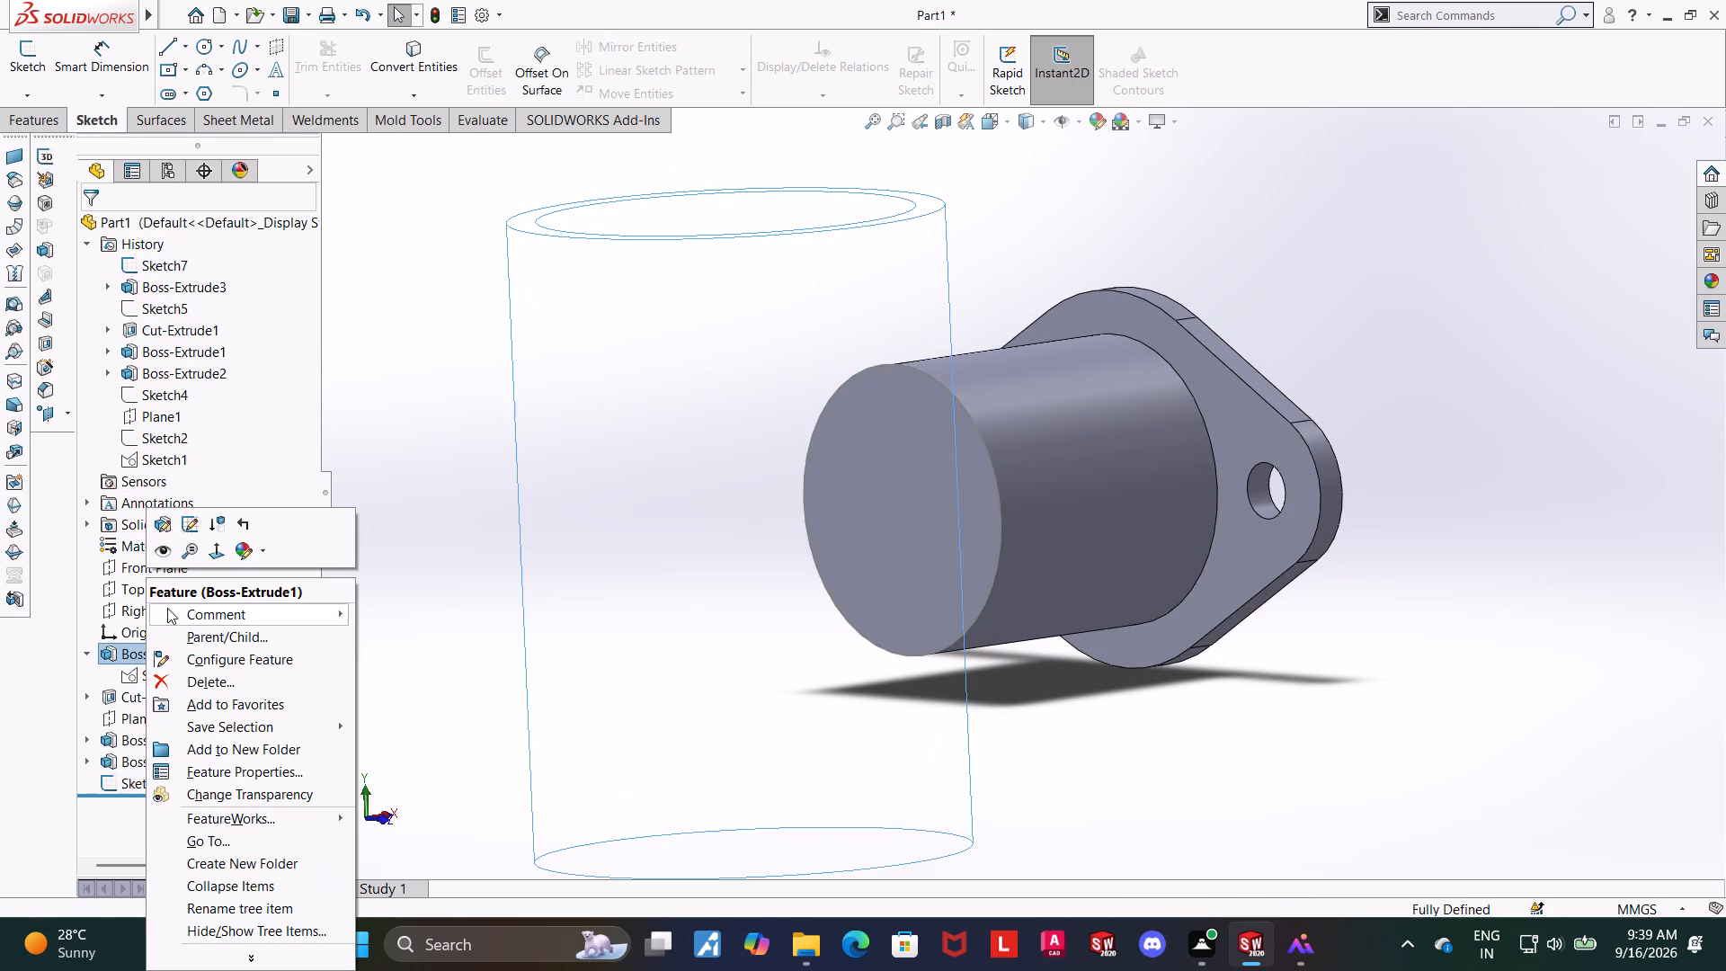
pyautogui.click(165, 548)
pyautogui.click(1300, 722)
# Extrude the converted circle sketch (Sketch7) 0.5 mm blind from the side boss's end towards the cylinder, with merged result.
pyautogui.moveTo(1418, 629); pyautogui.dragTo(1362, 655, button='middle')
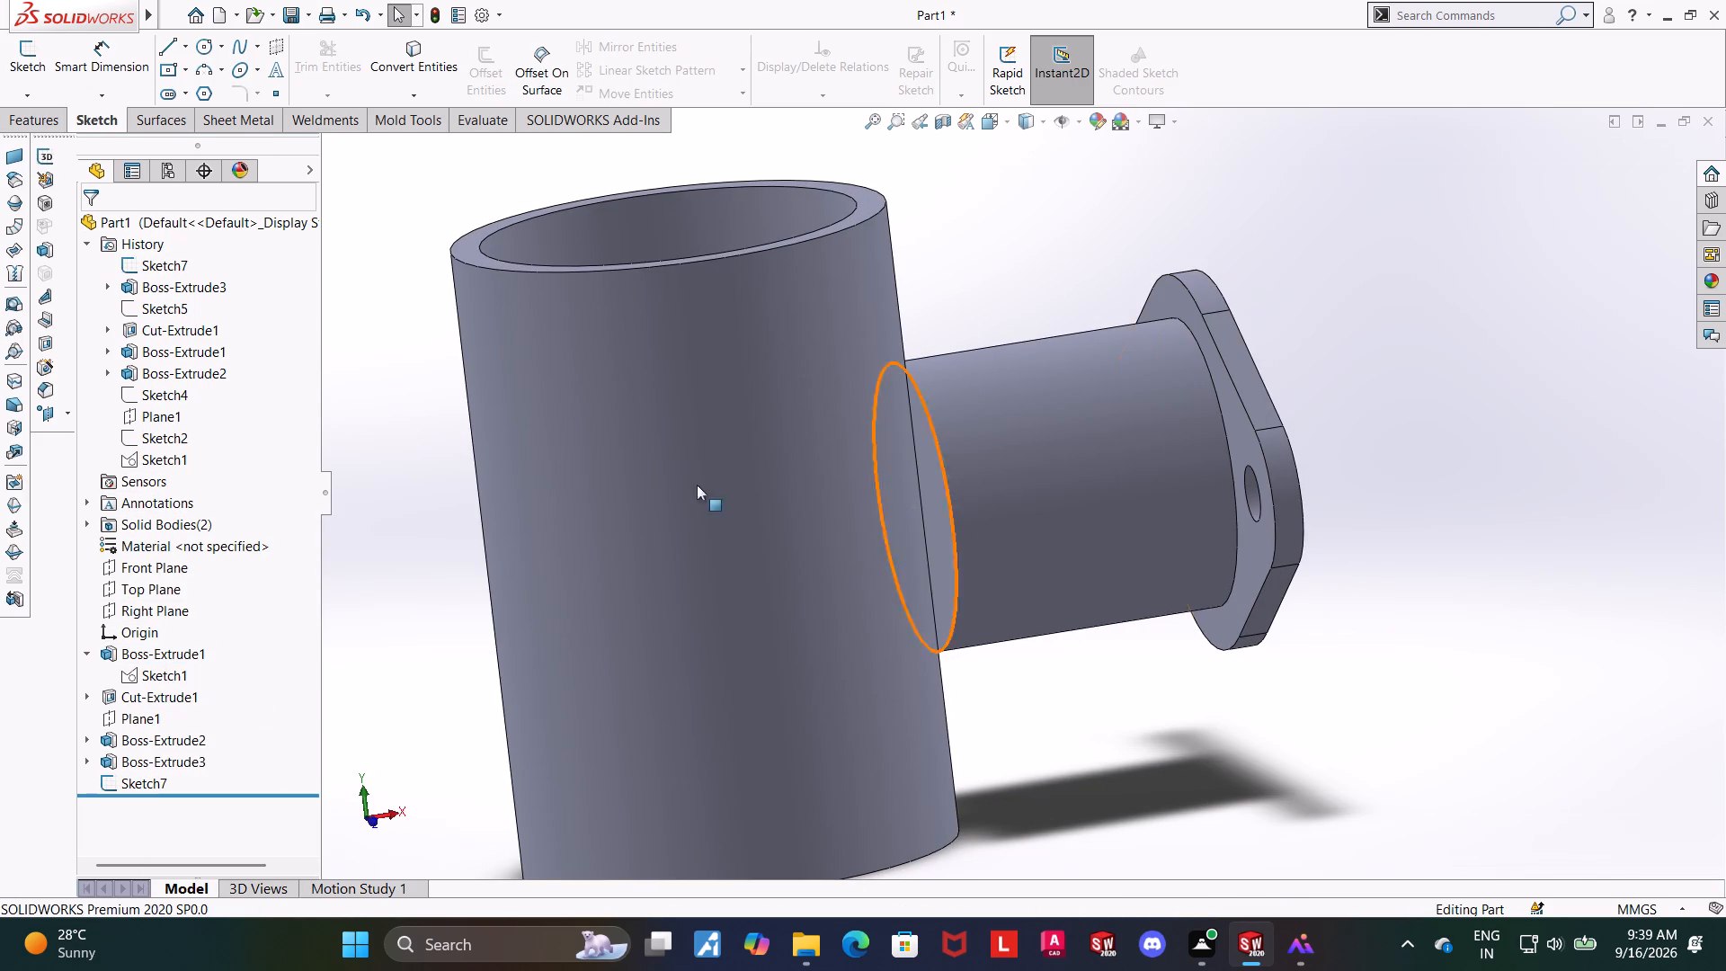
pyautogui.click(24, 121)
pyautogui.click(45, 73)
pyautogui.moveTo(1393, 704); pyautogui.dragTo(1333, 732, button='middle')
pyautogui.click(332, 147)
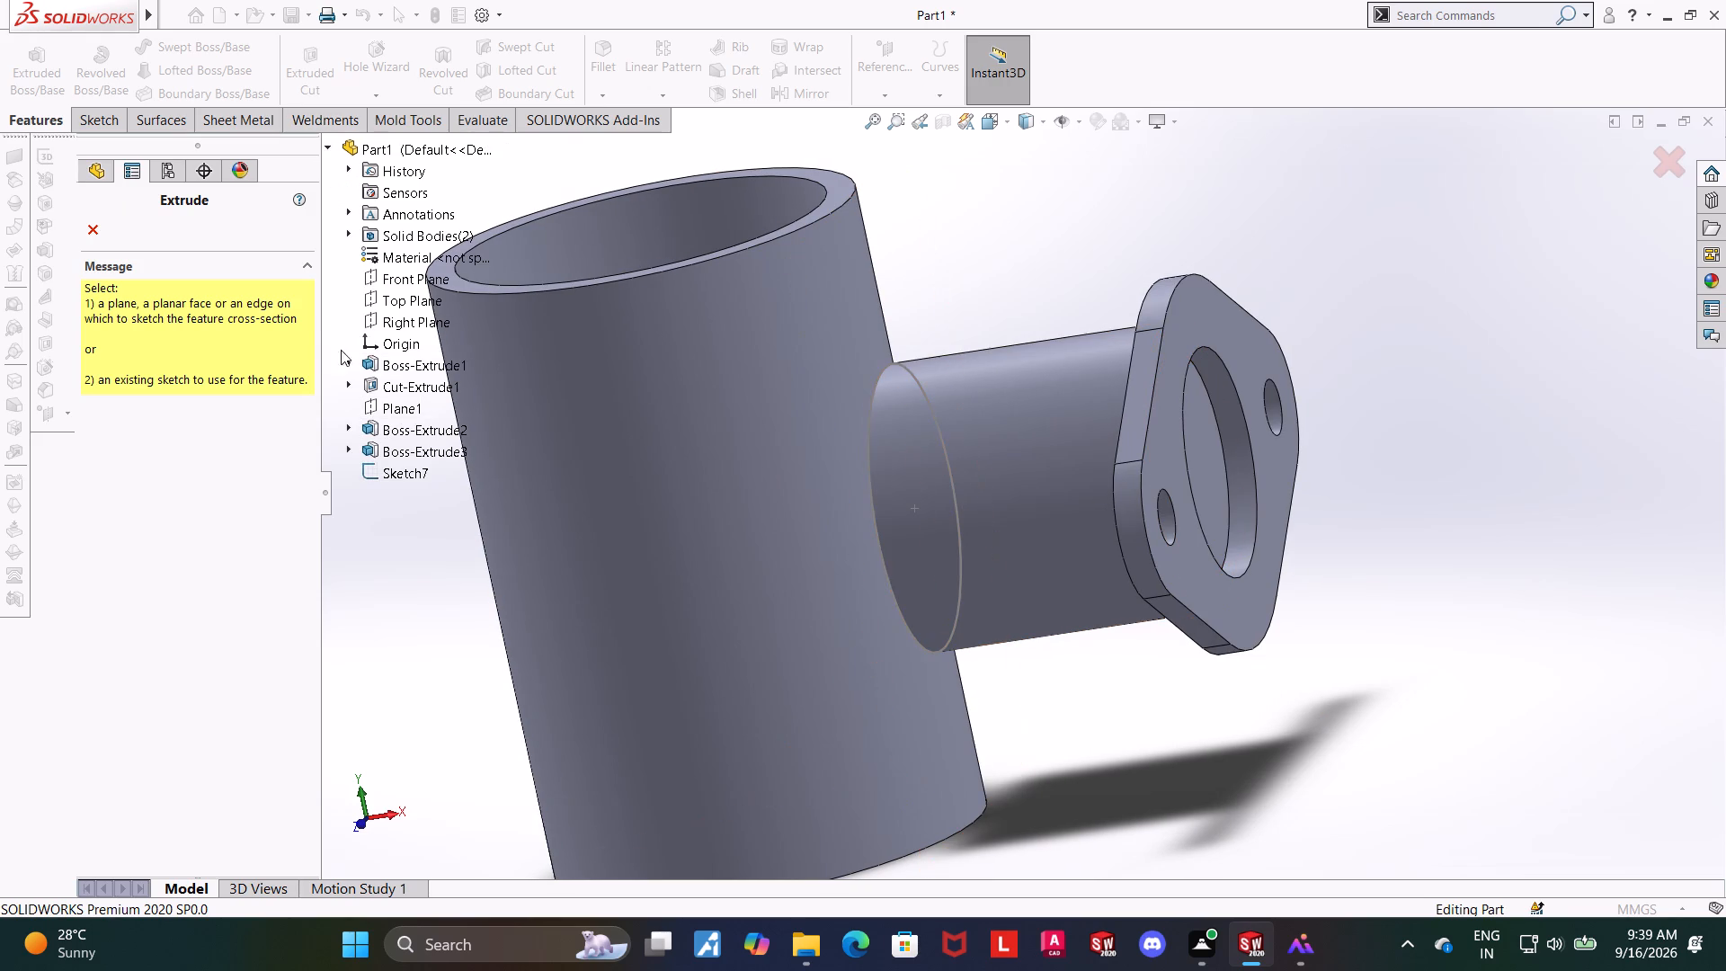
pyautogui.click(382, 470)
pyautogui.moveTo(1324, 717); pyautogui.dragTo(1340, 713, button='middle')
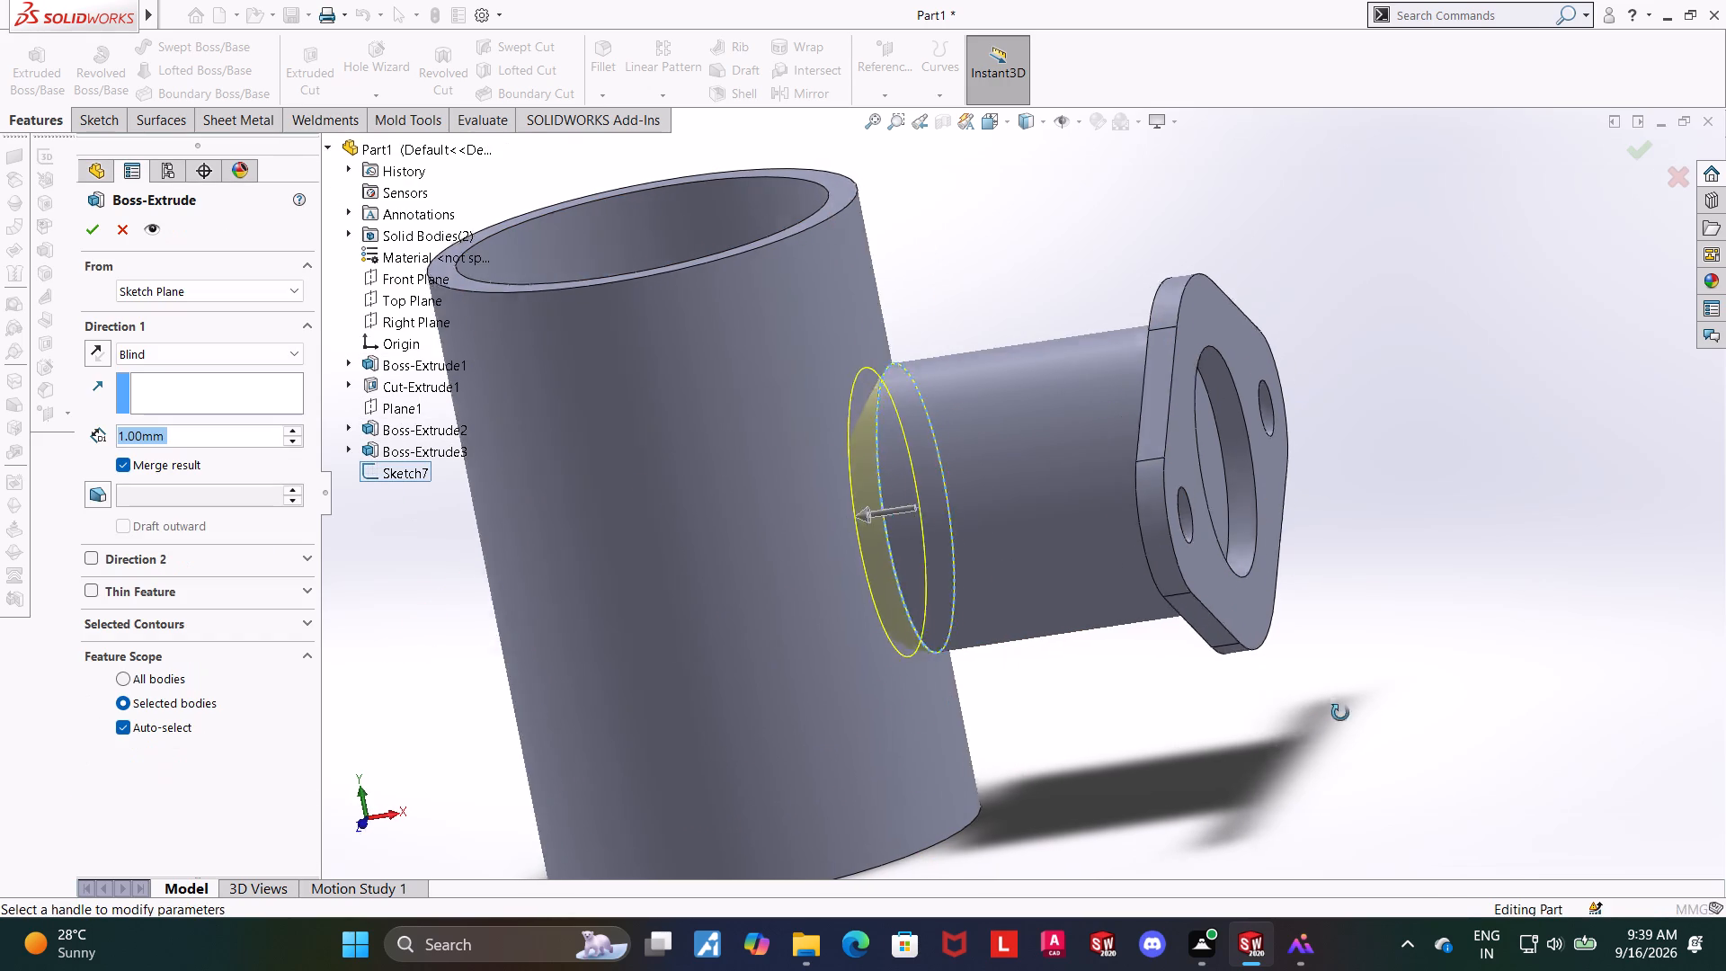
pyautogui.moveTo(1340, 713); pyautogui.dragTo(1363, 692, button='middle')
pyautogui.click(206, 432)
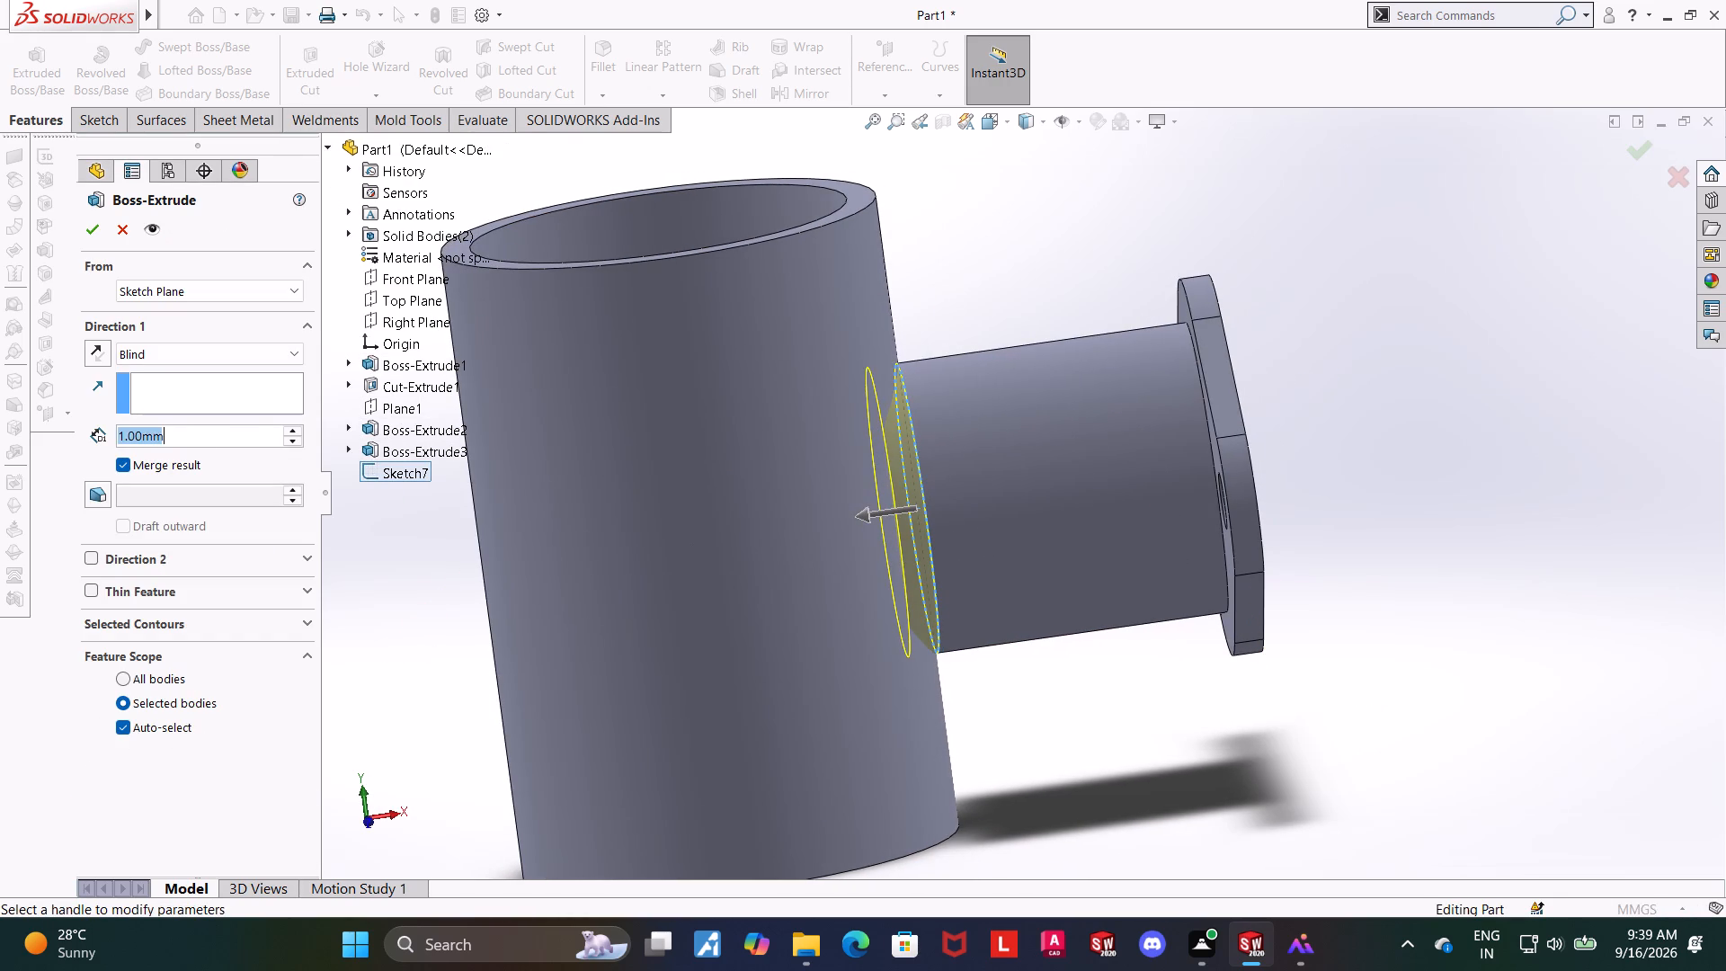
pyautogui.moveTo(202, 433); pyautogui.dragTo(101, 441)
pyautogui.write('0.6')
pyautogui.press('BackSpace')
pyautogui.press('5')
pyautogui.press('Return')
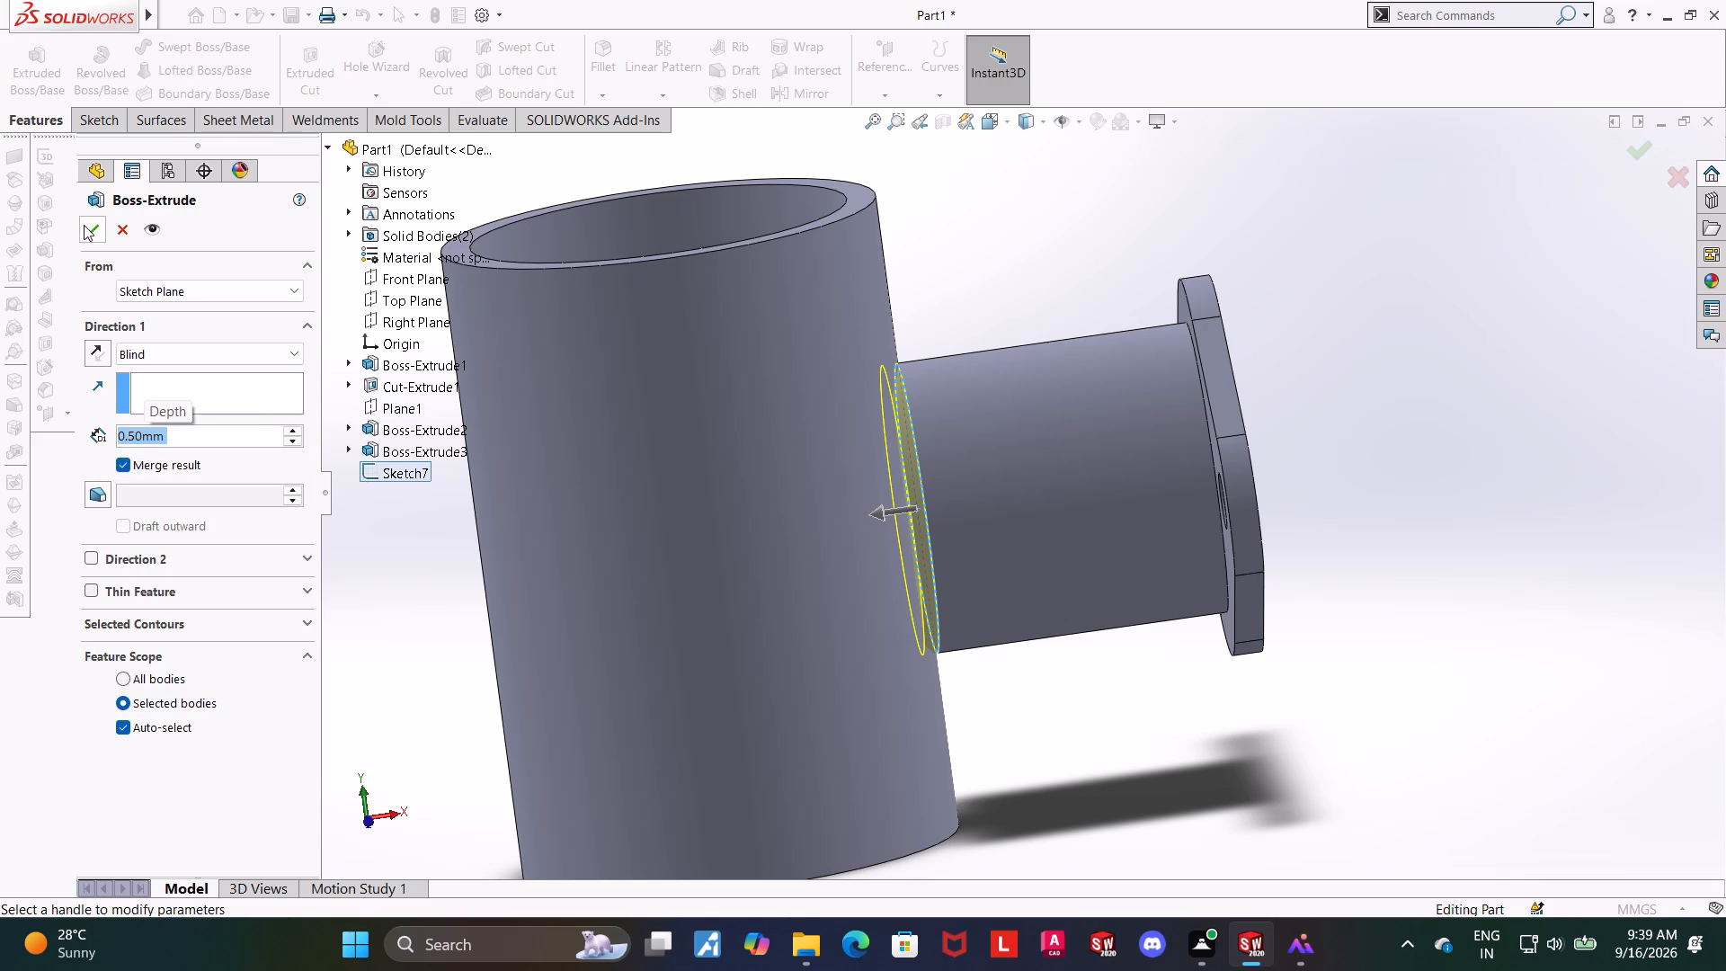
pyautogui.click(88, 225)
pyautogui.click(1457, 687)
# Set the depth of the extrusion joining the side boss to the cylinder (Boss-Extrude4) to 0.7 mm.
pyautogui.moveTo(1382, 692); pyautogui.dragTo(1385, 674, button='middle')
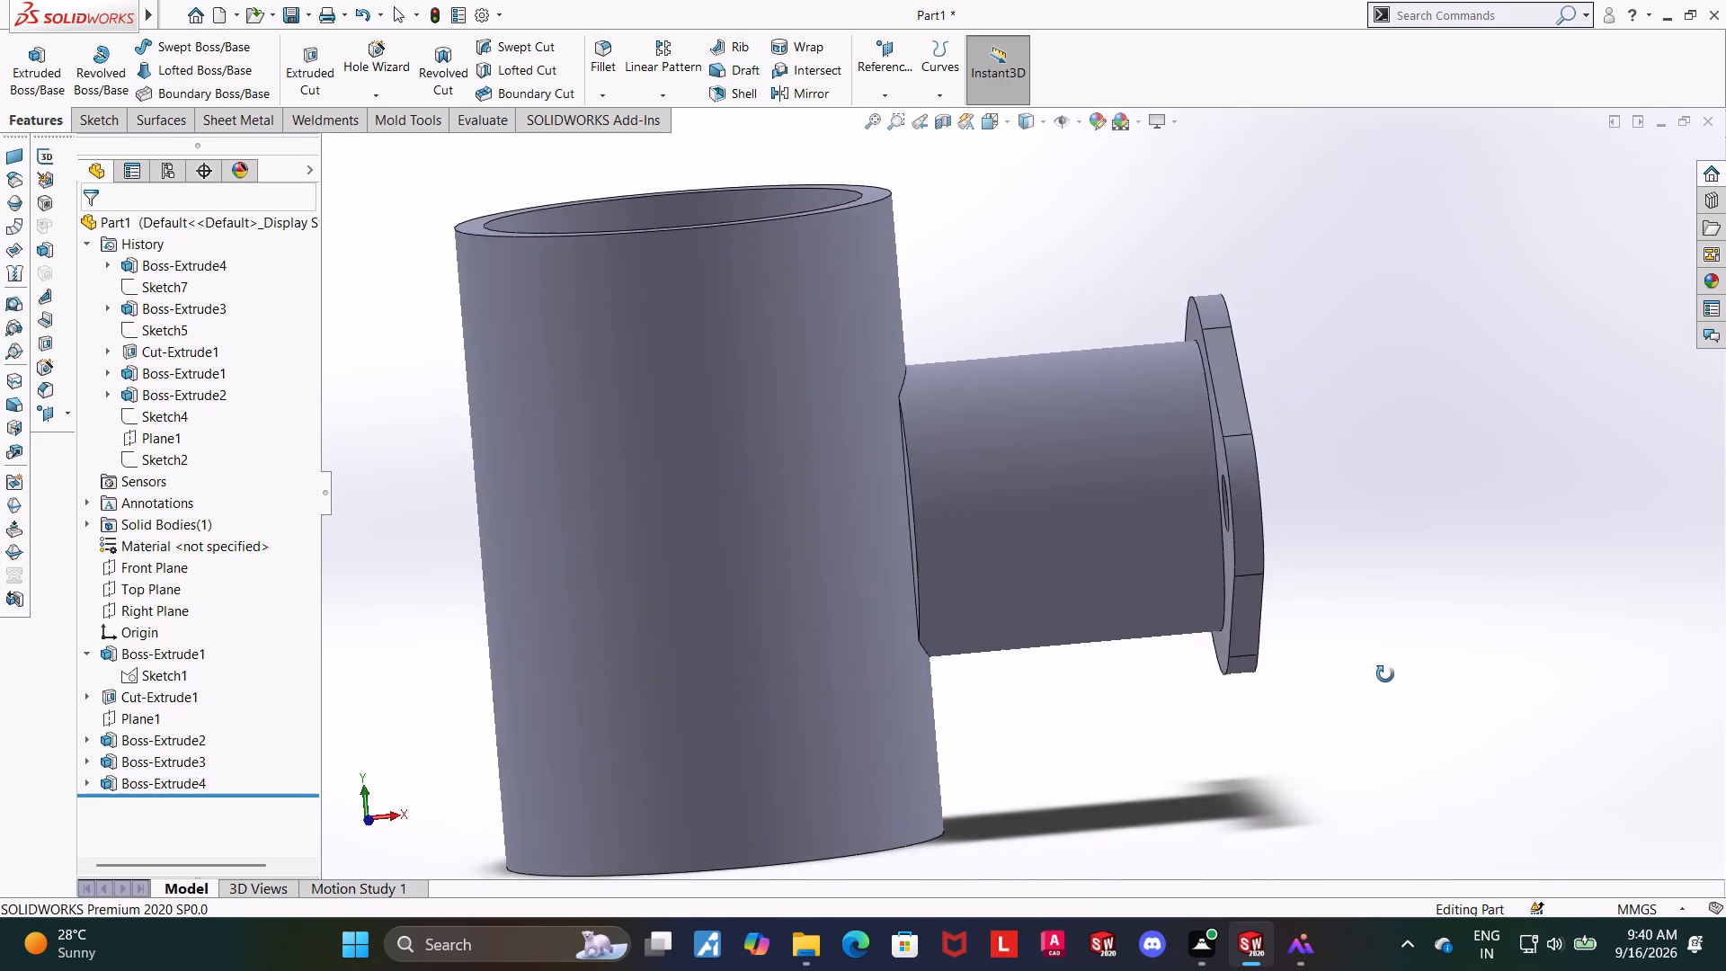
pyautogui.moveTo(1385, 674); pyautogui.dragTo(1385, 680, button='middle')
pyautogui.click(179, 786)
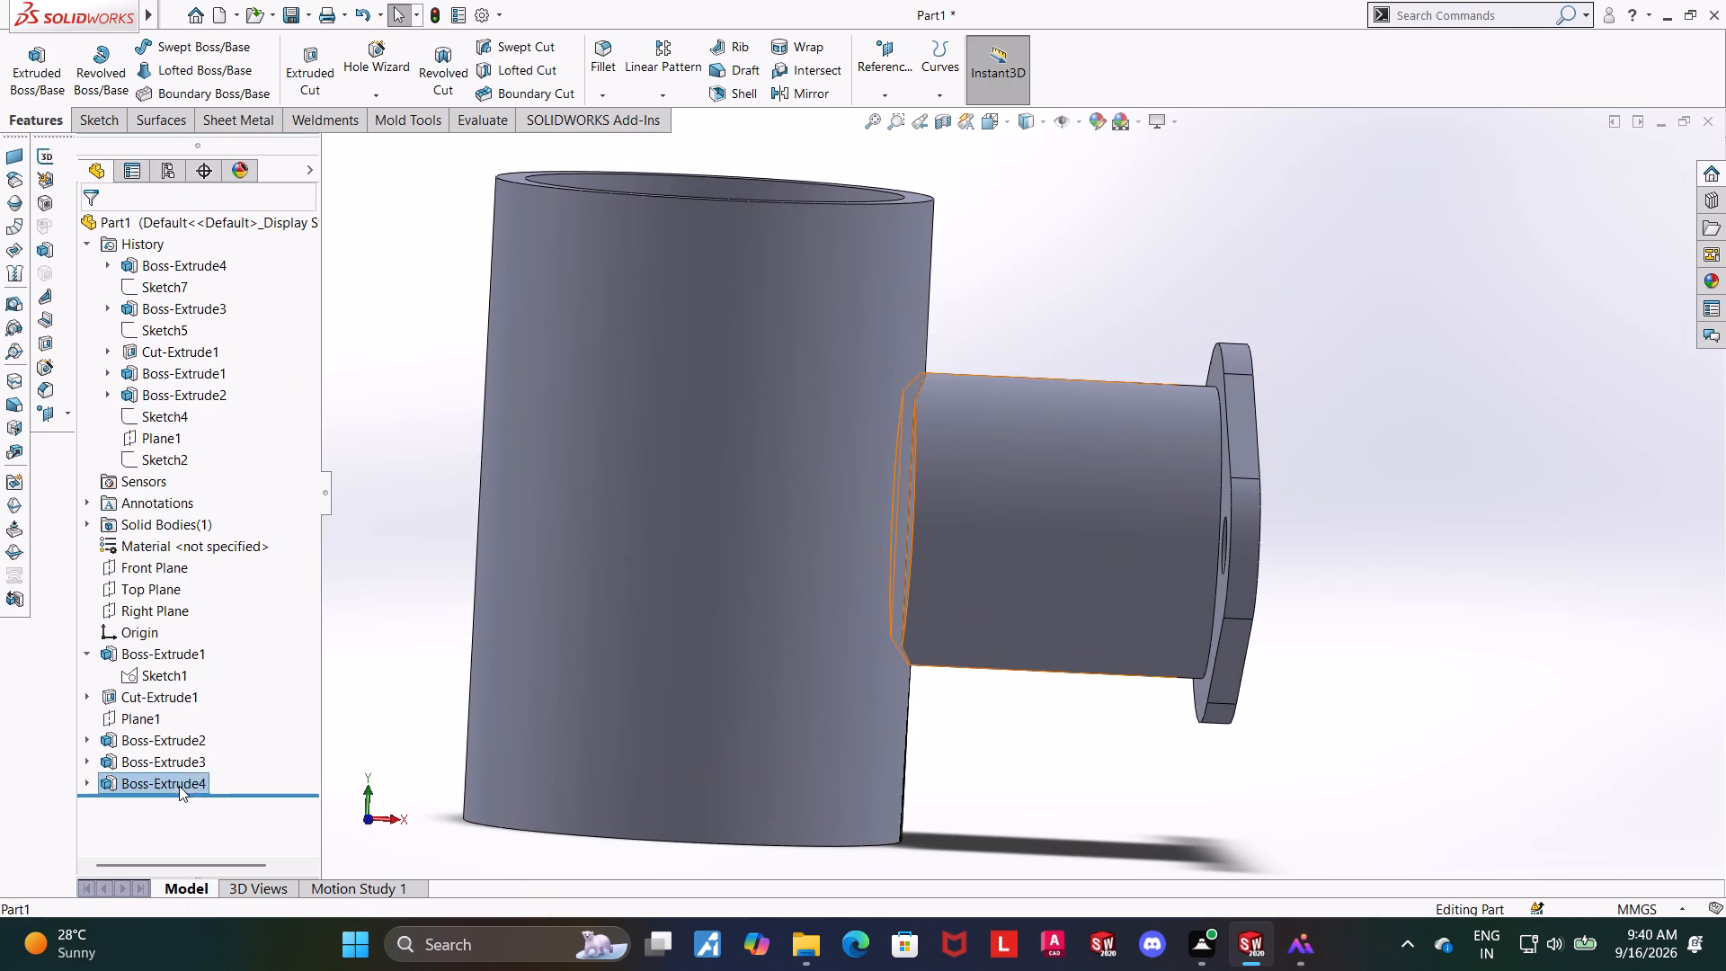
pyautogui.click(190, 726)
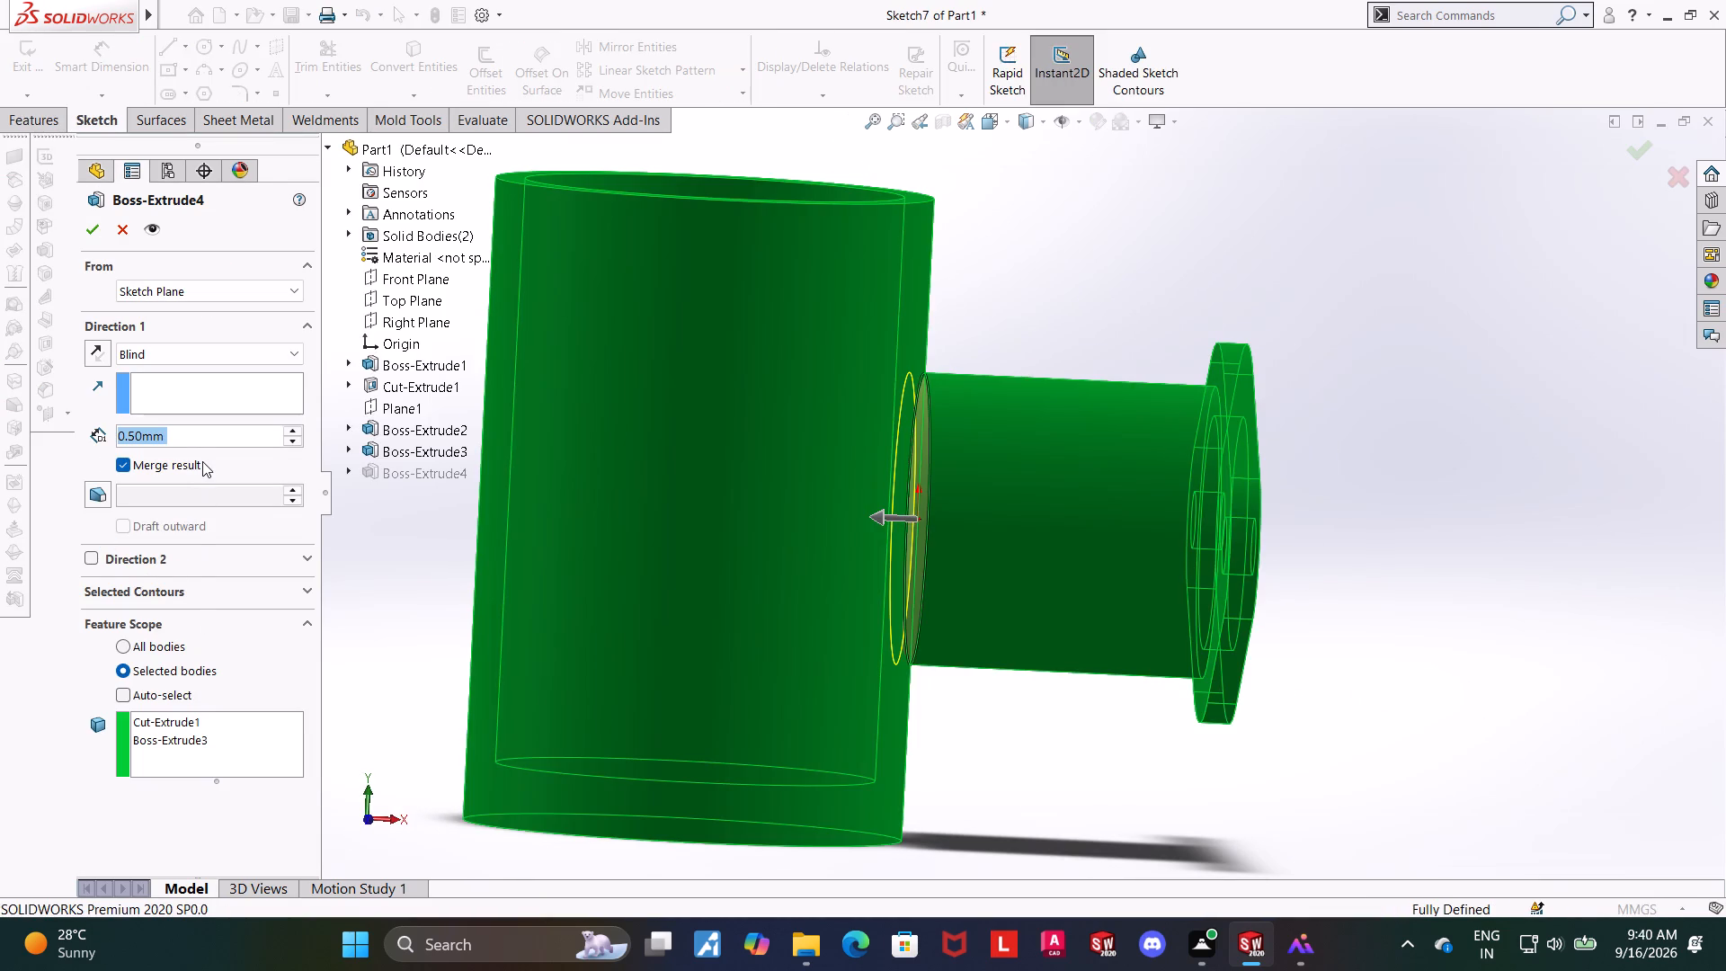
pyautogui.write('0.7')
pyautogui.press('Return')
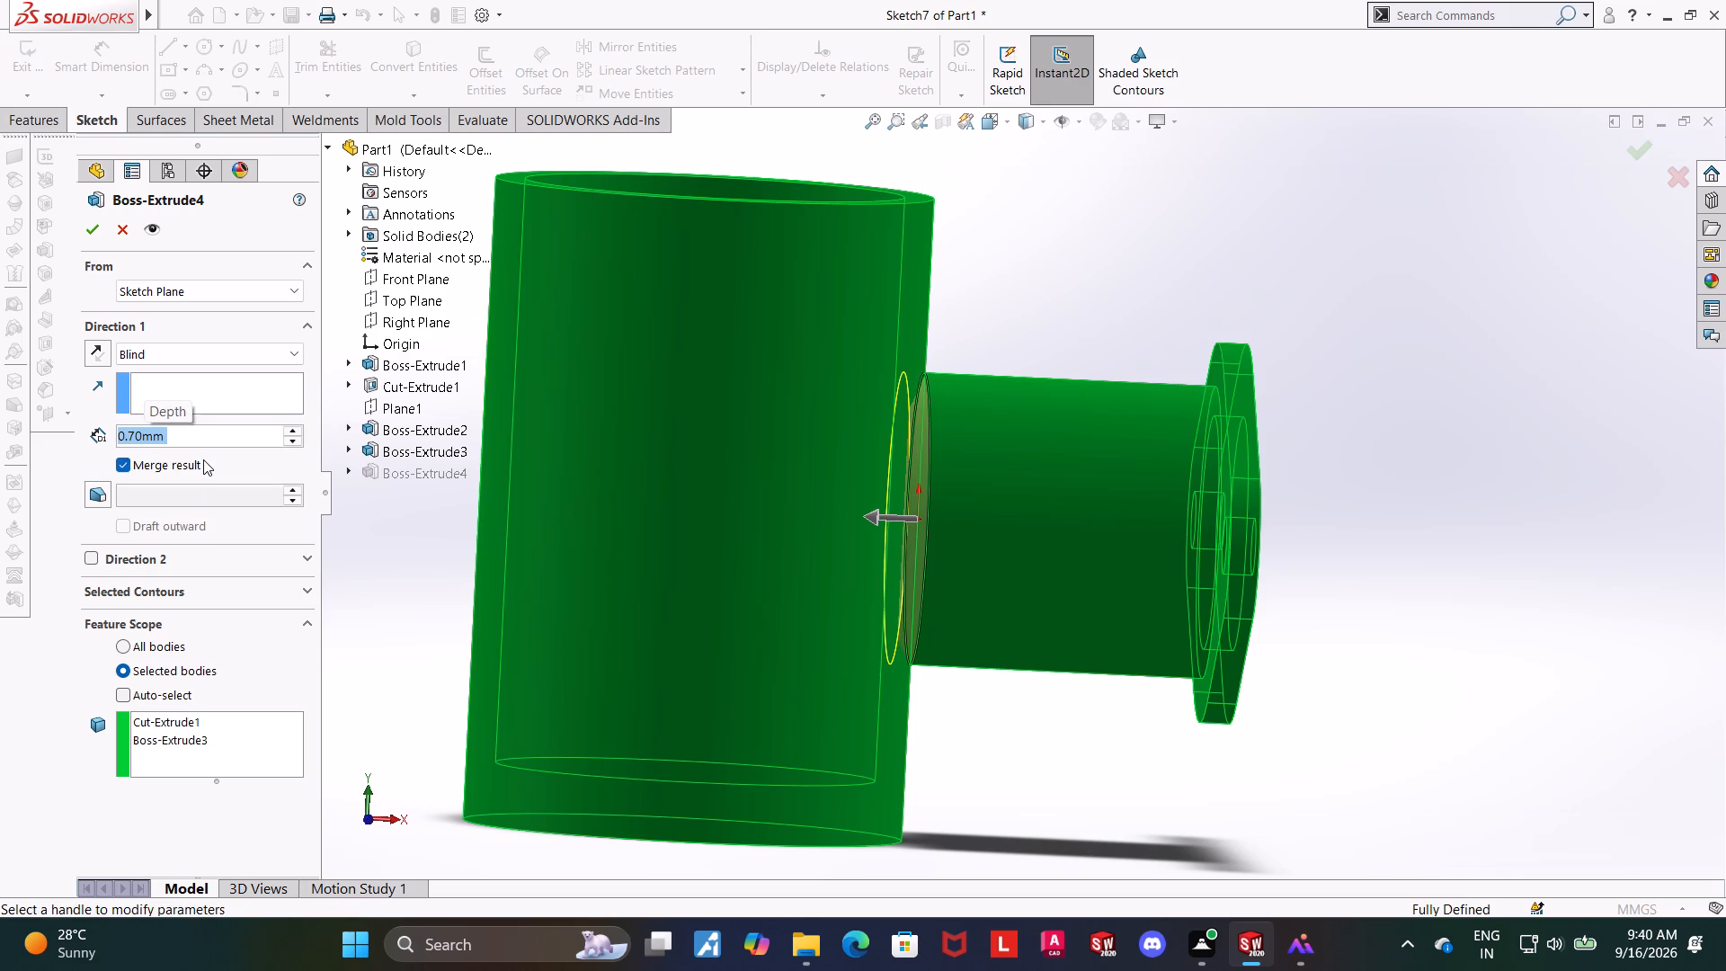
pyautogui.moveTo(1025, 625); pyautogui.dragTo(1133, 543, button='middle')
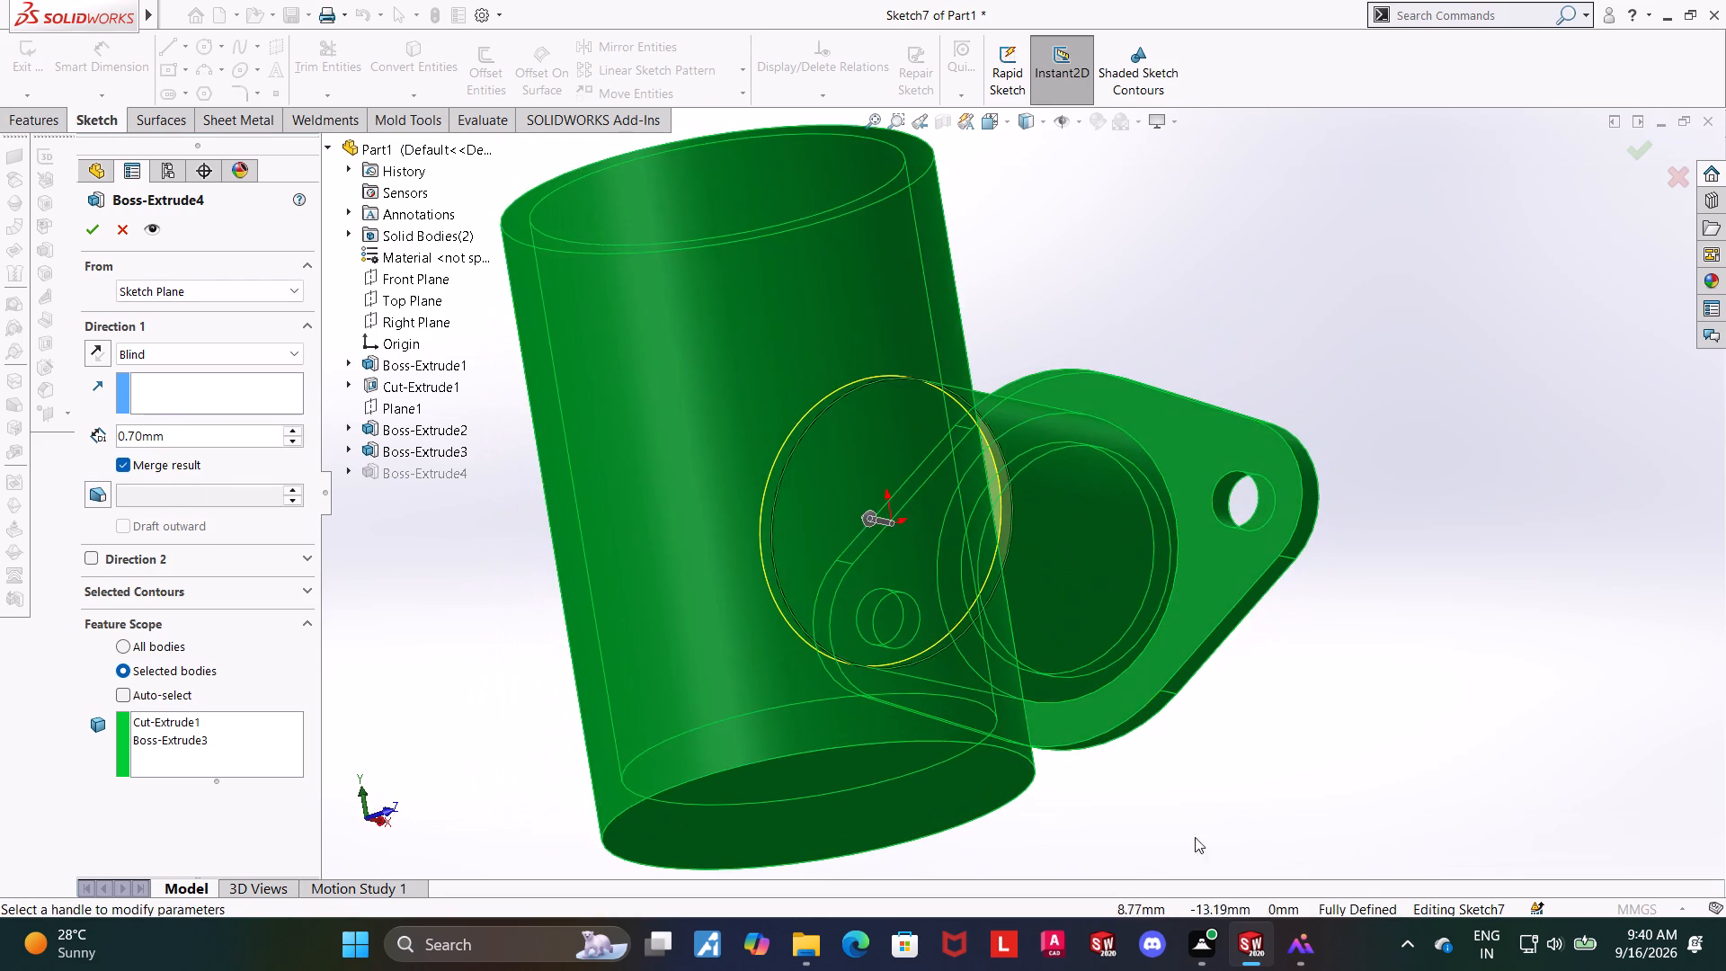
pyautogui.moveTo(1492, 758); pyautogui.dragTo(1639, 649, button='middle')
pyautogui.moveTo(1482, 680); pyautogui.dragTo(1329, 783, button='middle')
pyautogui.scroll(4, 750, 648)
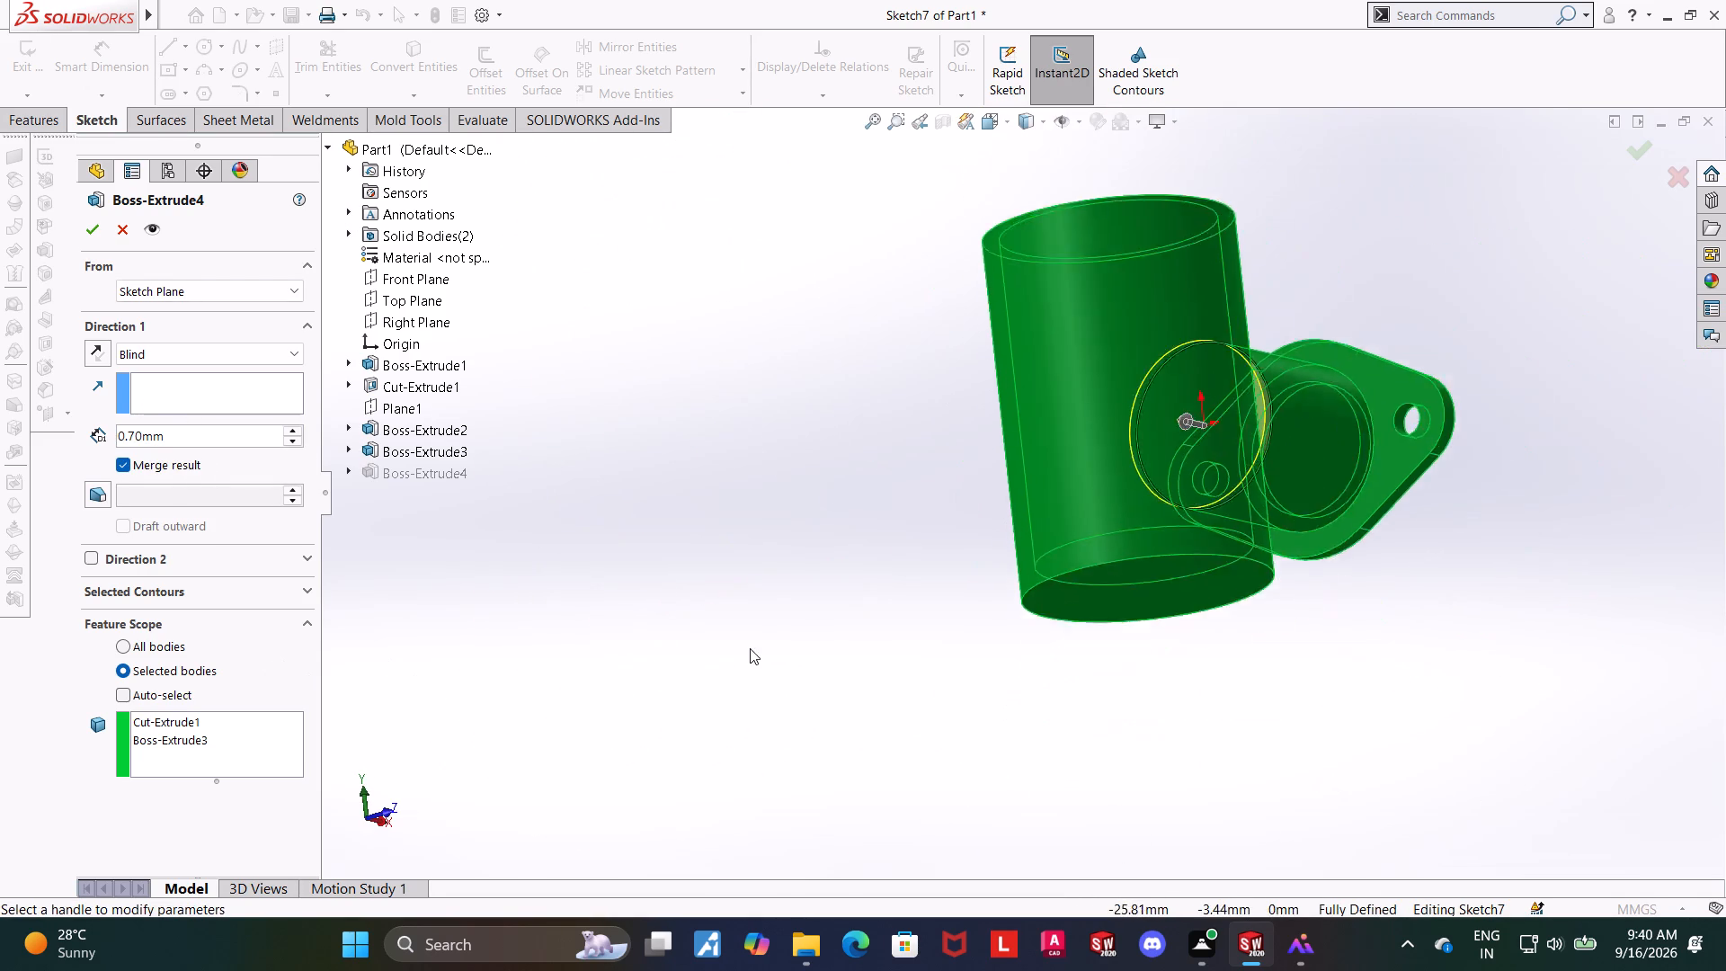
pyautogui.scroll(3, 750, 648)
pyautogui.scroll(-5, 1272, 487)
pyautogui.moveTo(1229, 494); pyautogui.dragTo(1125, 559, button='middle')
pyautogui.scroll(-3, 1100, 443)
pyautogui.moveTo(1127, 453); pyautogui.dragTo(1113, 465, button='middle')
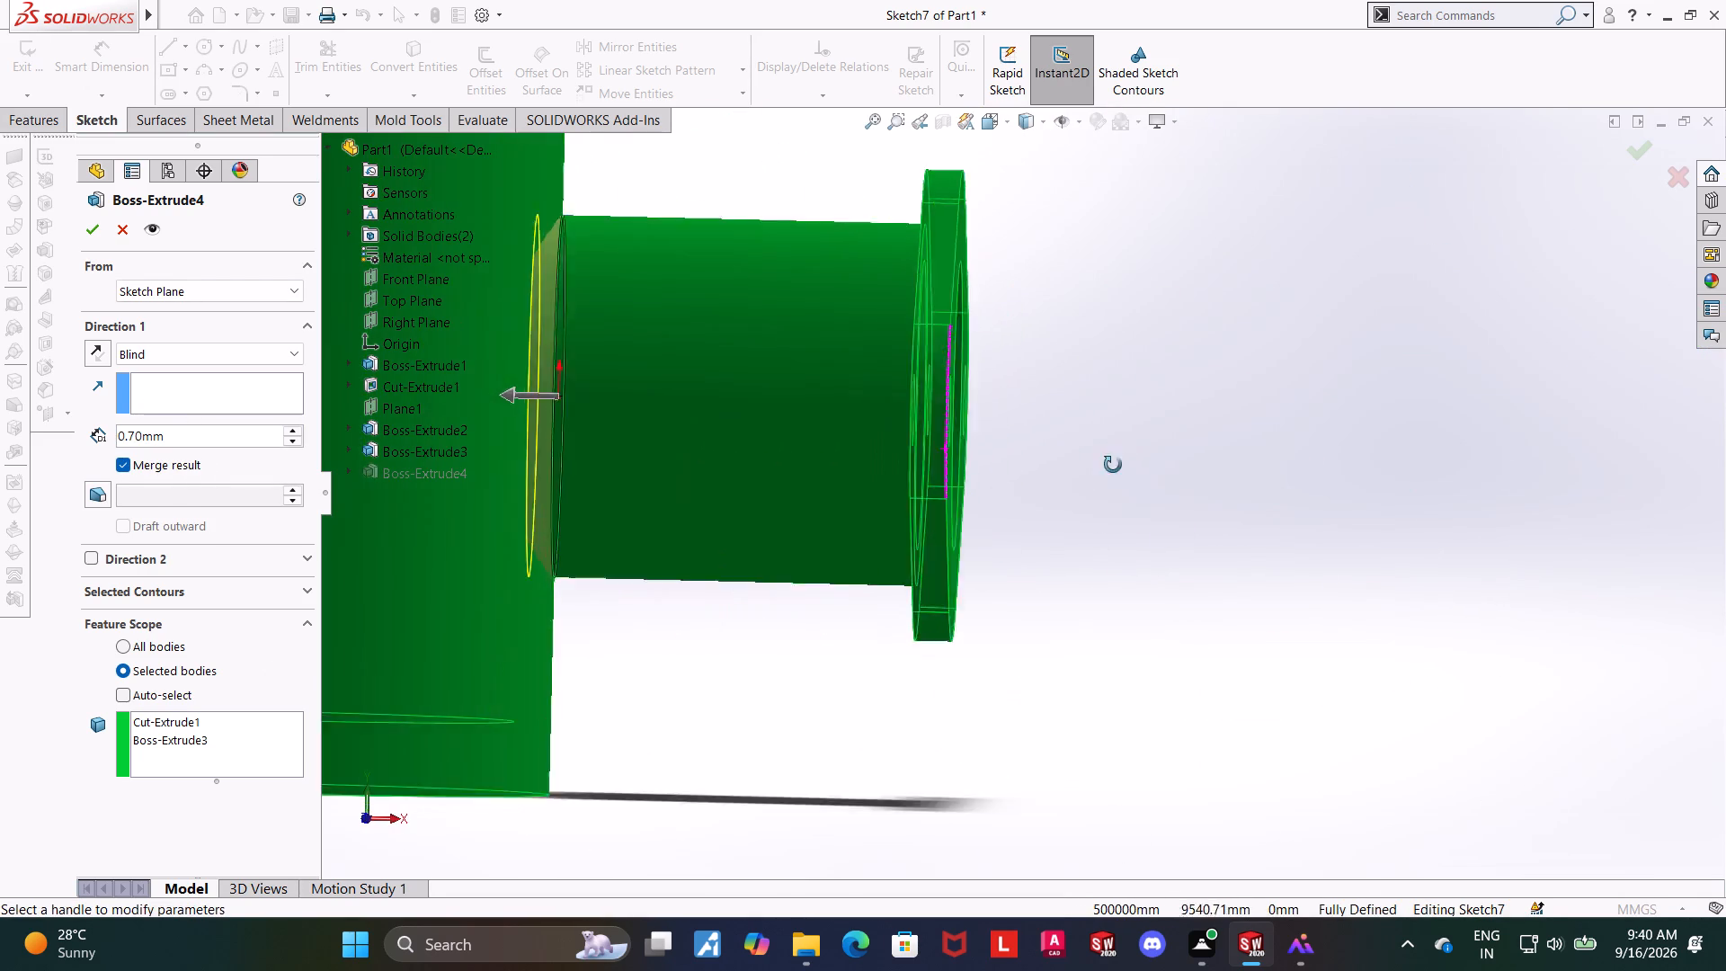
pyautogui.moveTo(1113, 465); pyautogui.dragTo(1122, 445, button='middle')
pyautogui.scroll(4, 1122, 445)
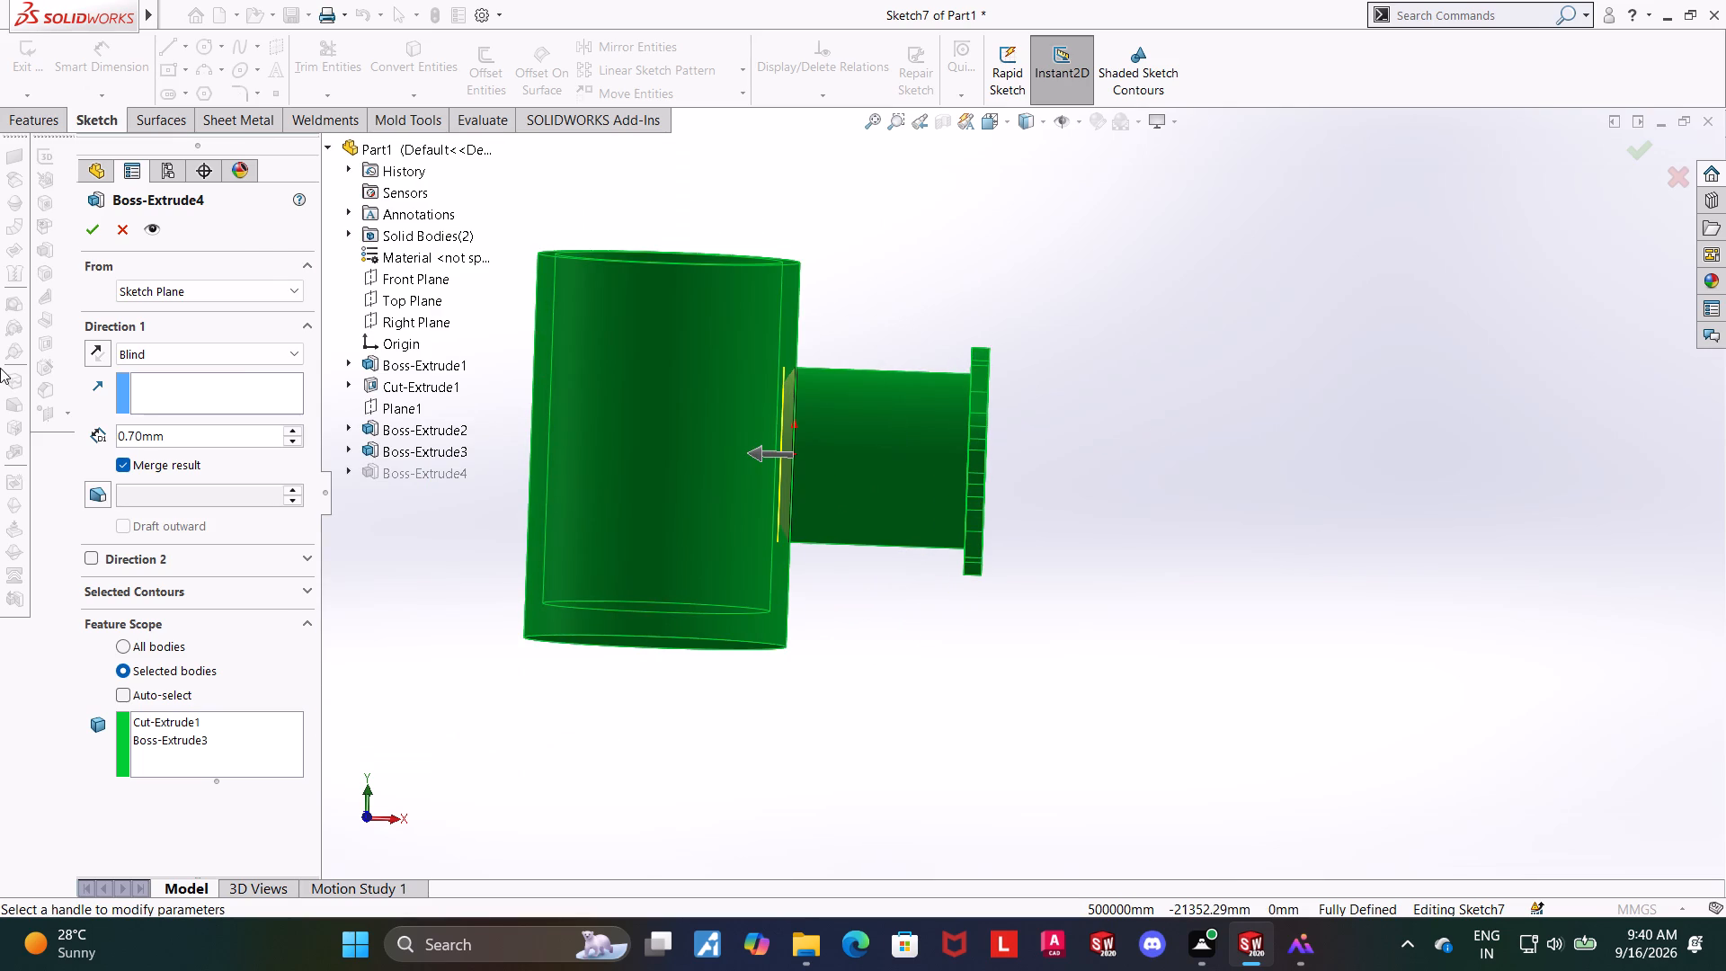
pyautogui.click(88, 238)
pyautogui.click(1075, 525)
# Examine the junction between the side boss and the main cylinder from several angles, including inside the bore.
pyautogui.moveTo(1109, 468); pyautogui.dragTo(1104, 477, button='middle')
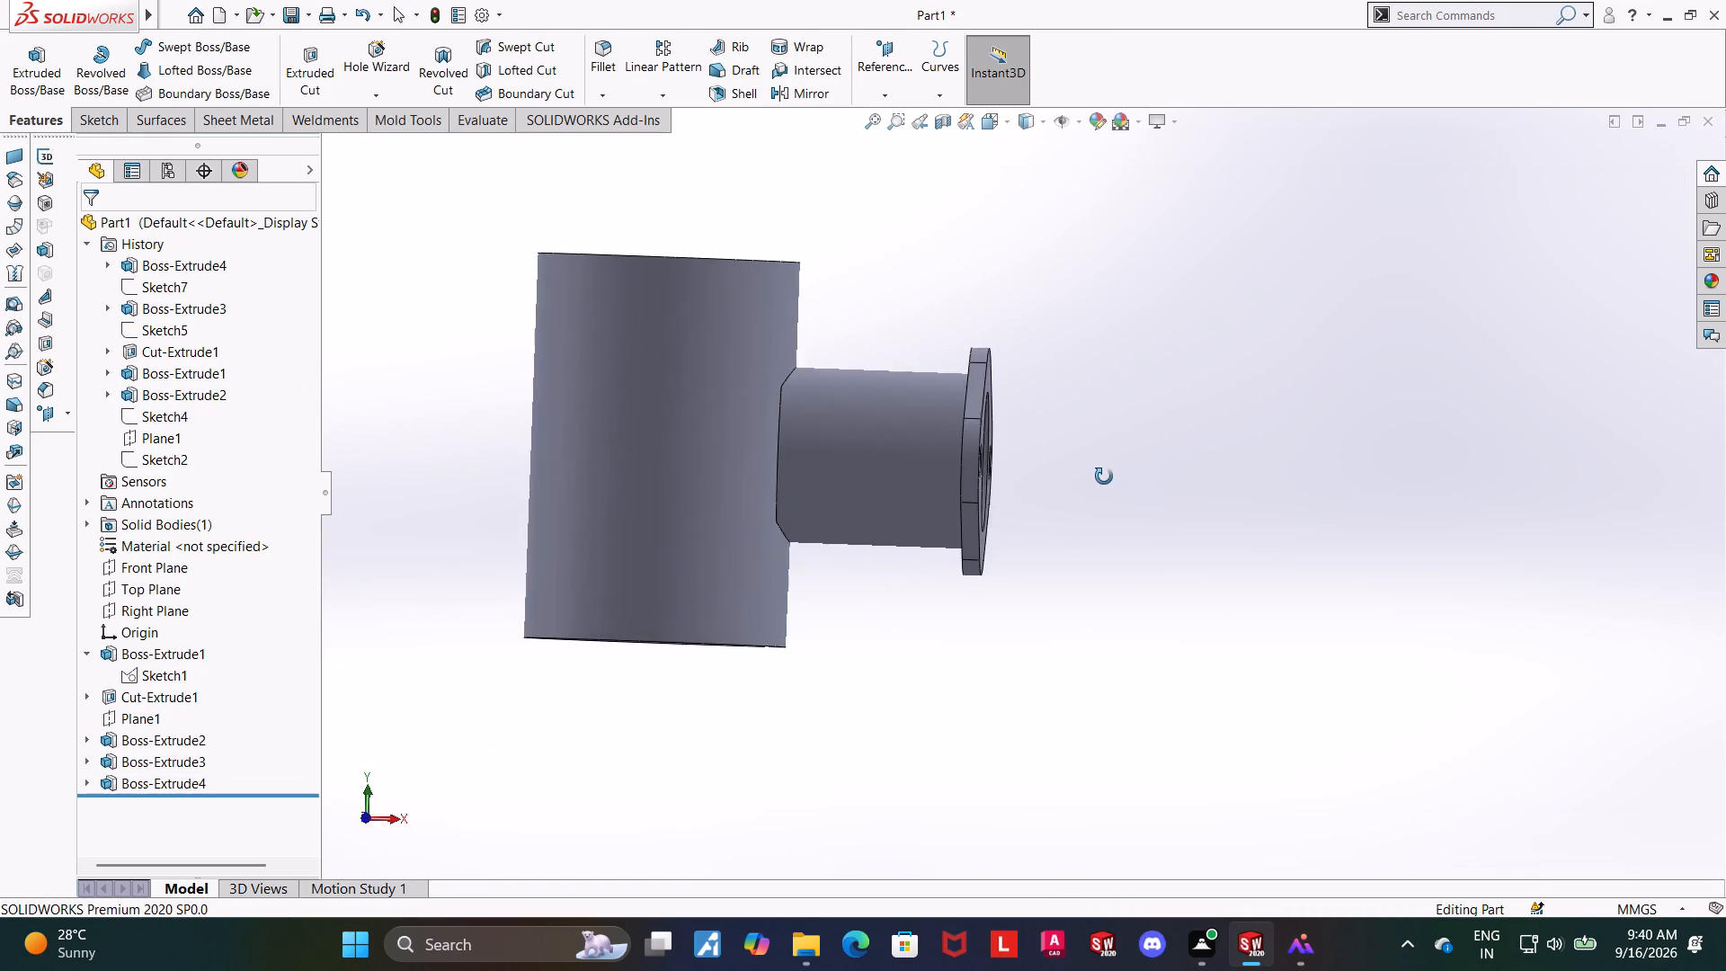
pyautogui.moveTo(1104, 477); pyautogui.dragTo(1103, 477, button='middle')
pyautogui.scroll(-10, 841, 566)
pyautogui.scroll(4, 897, 432)
pyautogui.moveTo(940, 488); pyautogui.dragTo(953, 496, button='middle')
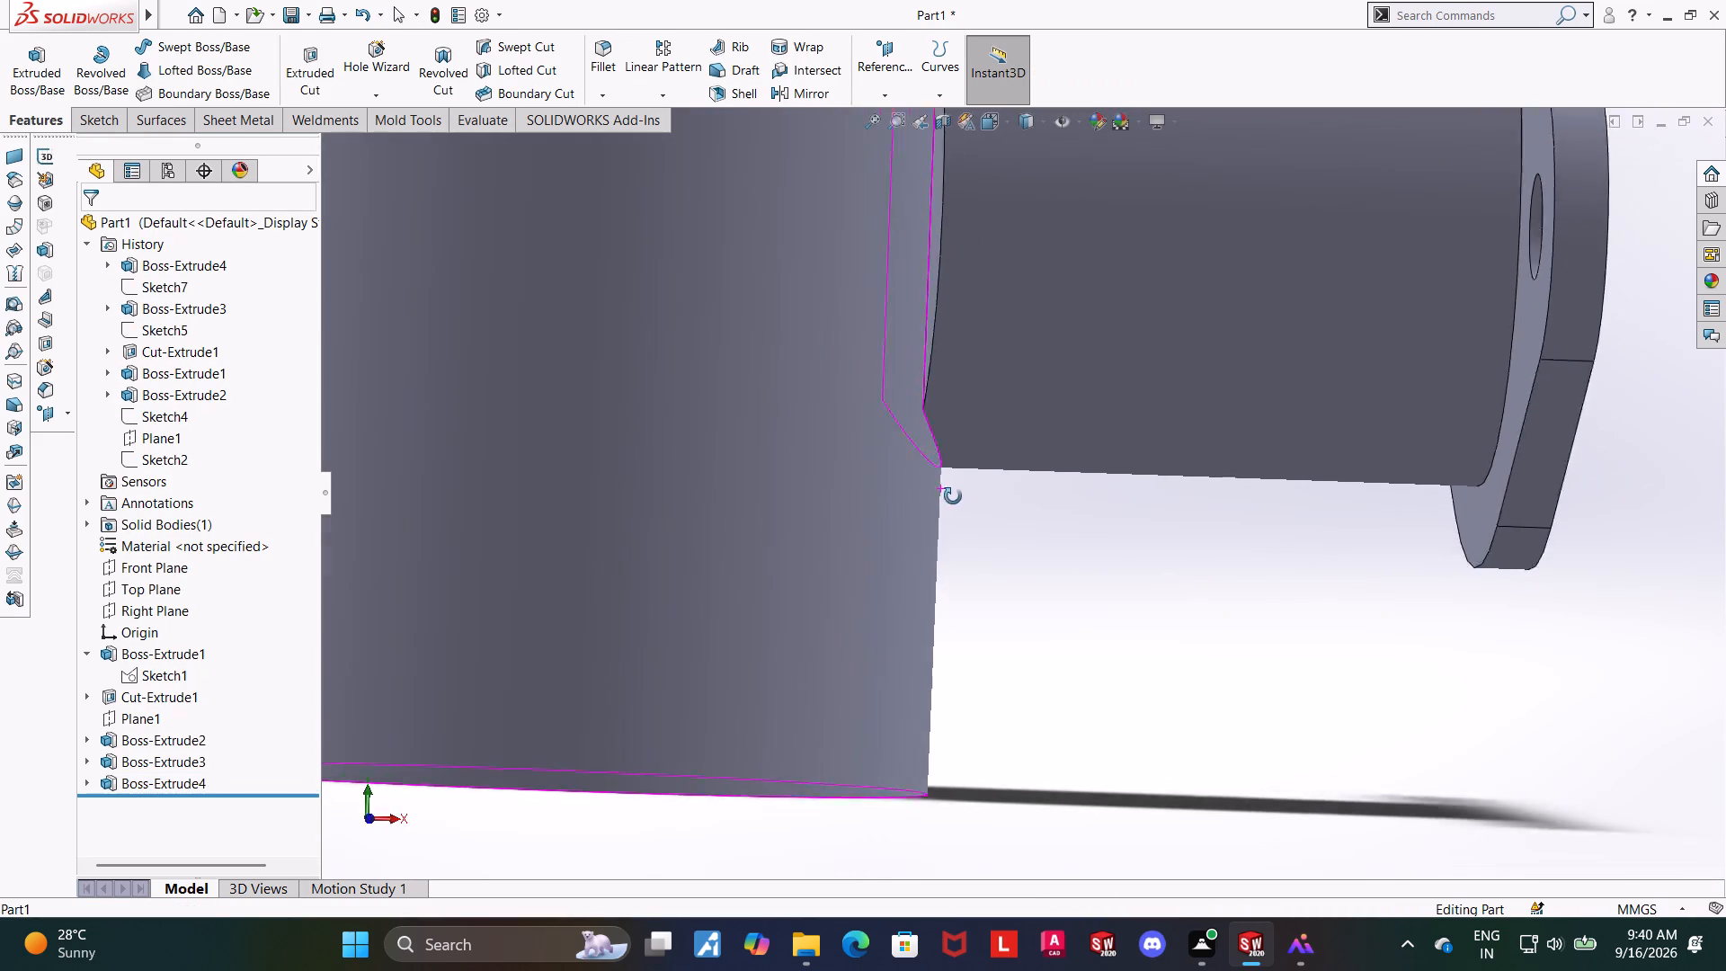
pyautogui.moveTo(953, 496); pyautogui.dragTo(974, 509, button='middle')
pyautogui.scroll(6, 974, 509)
pyautogui.moveTo(1093, 247); pyautogui.dragTo(1098, 413, button='middle')
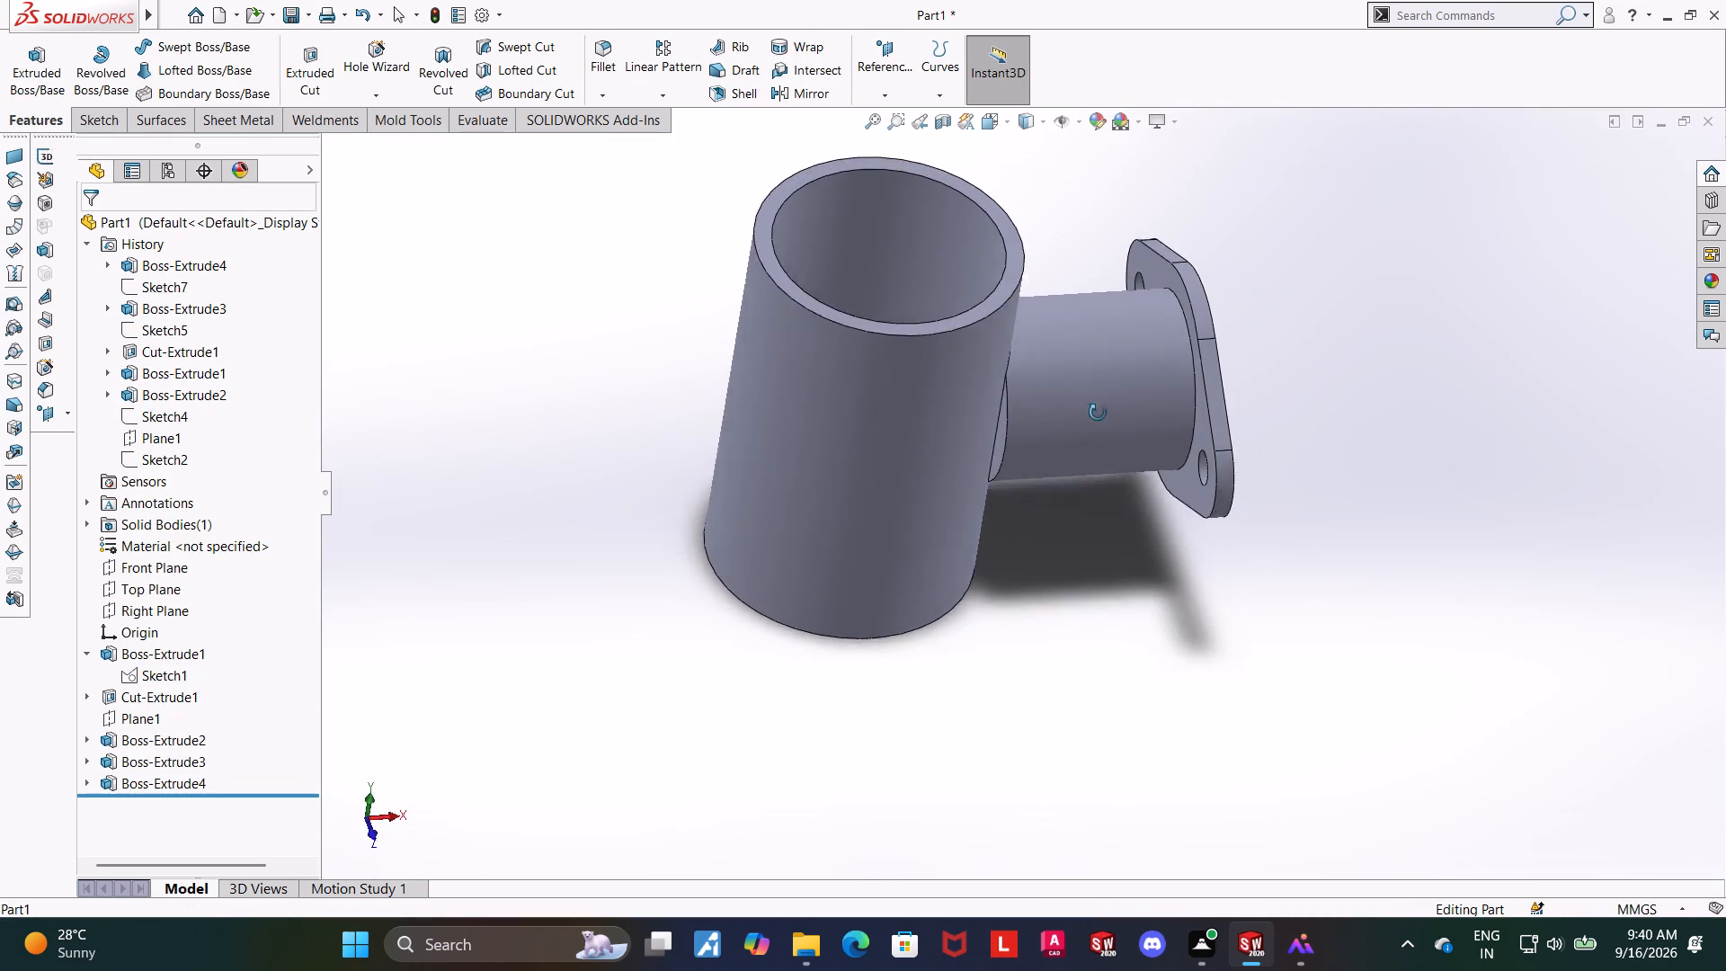
pyautogui.moveTo(1098, 413); pyautogui.dragTo(1045, 363, button='middle')
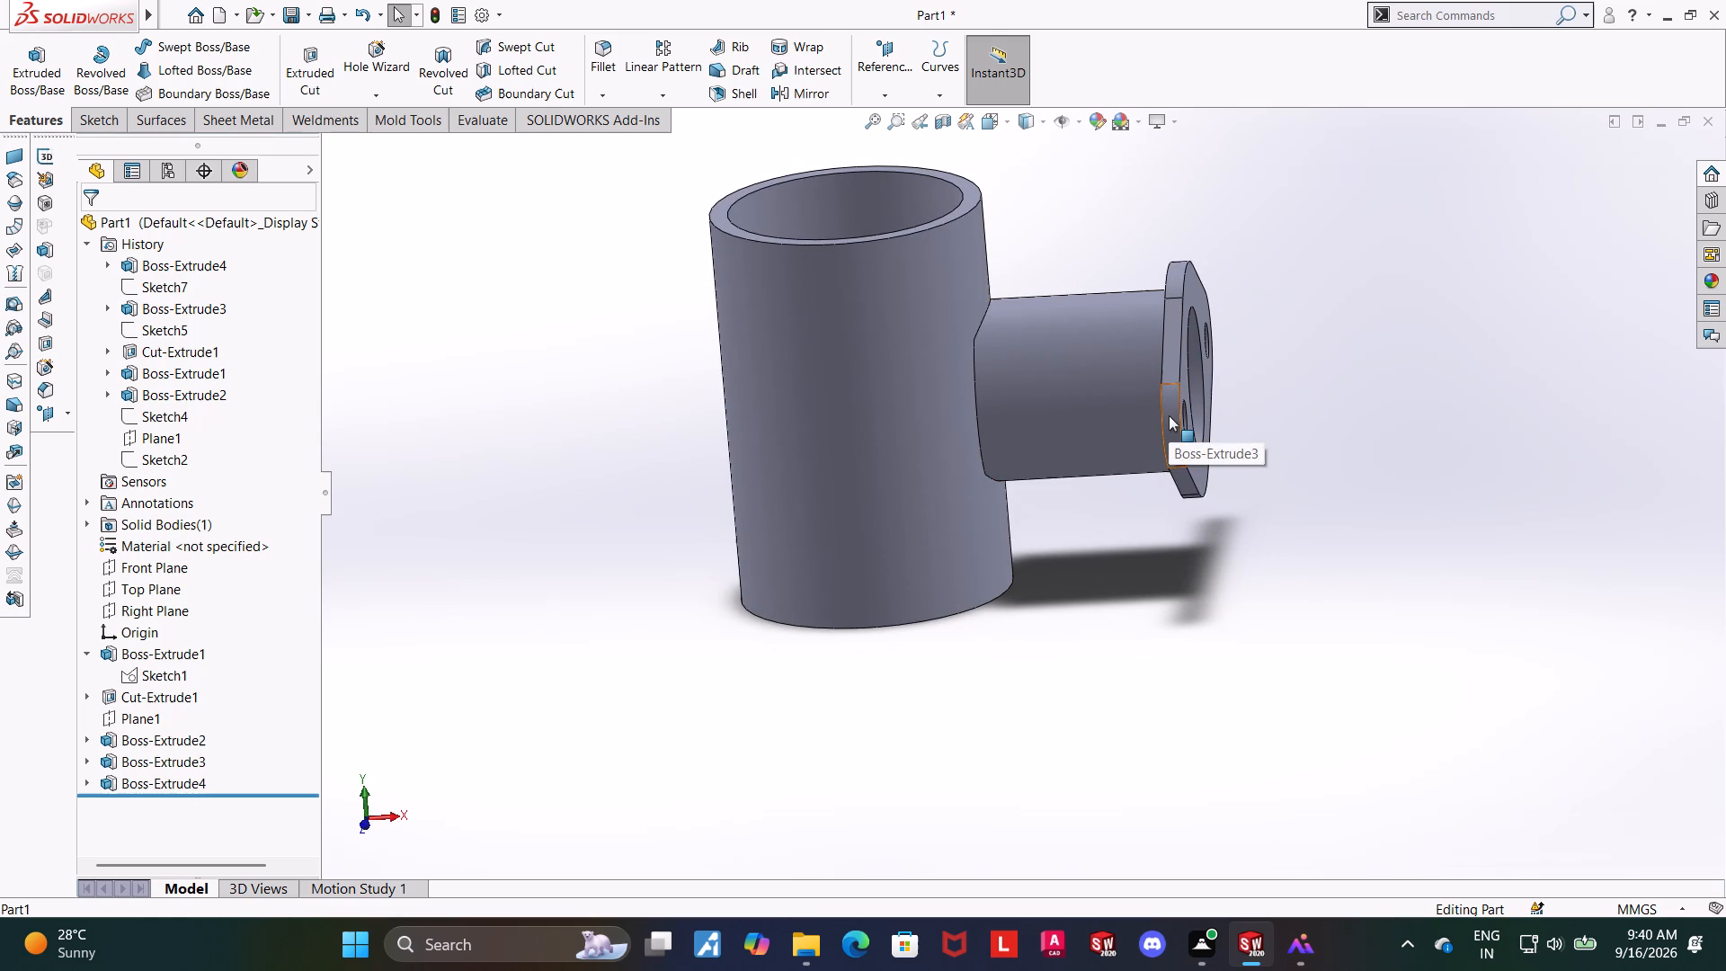
pyautogui.moveTo(1320, 508); pyautogui.dragTo(1331, 525, button='middle')
pyautogui.scroll(-4, 976, 373)
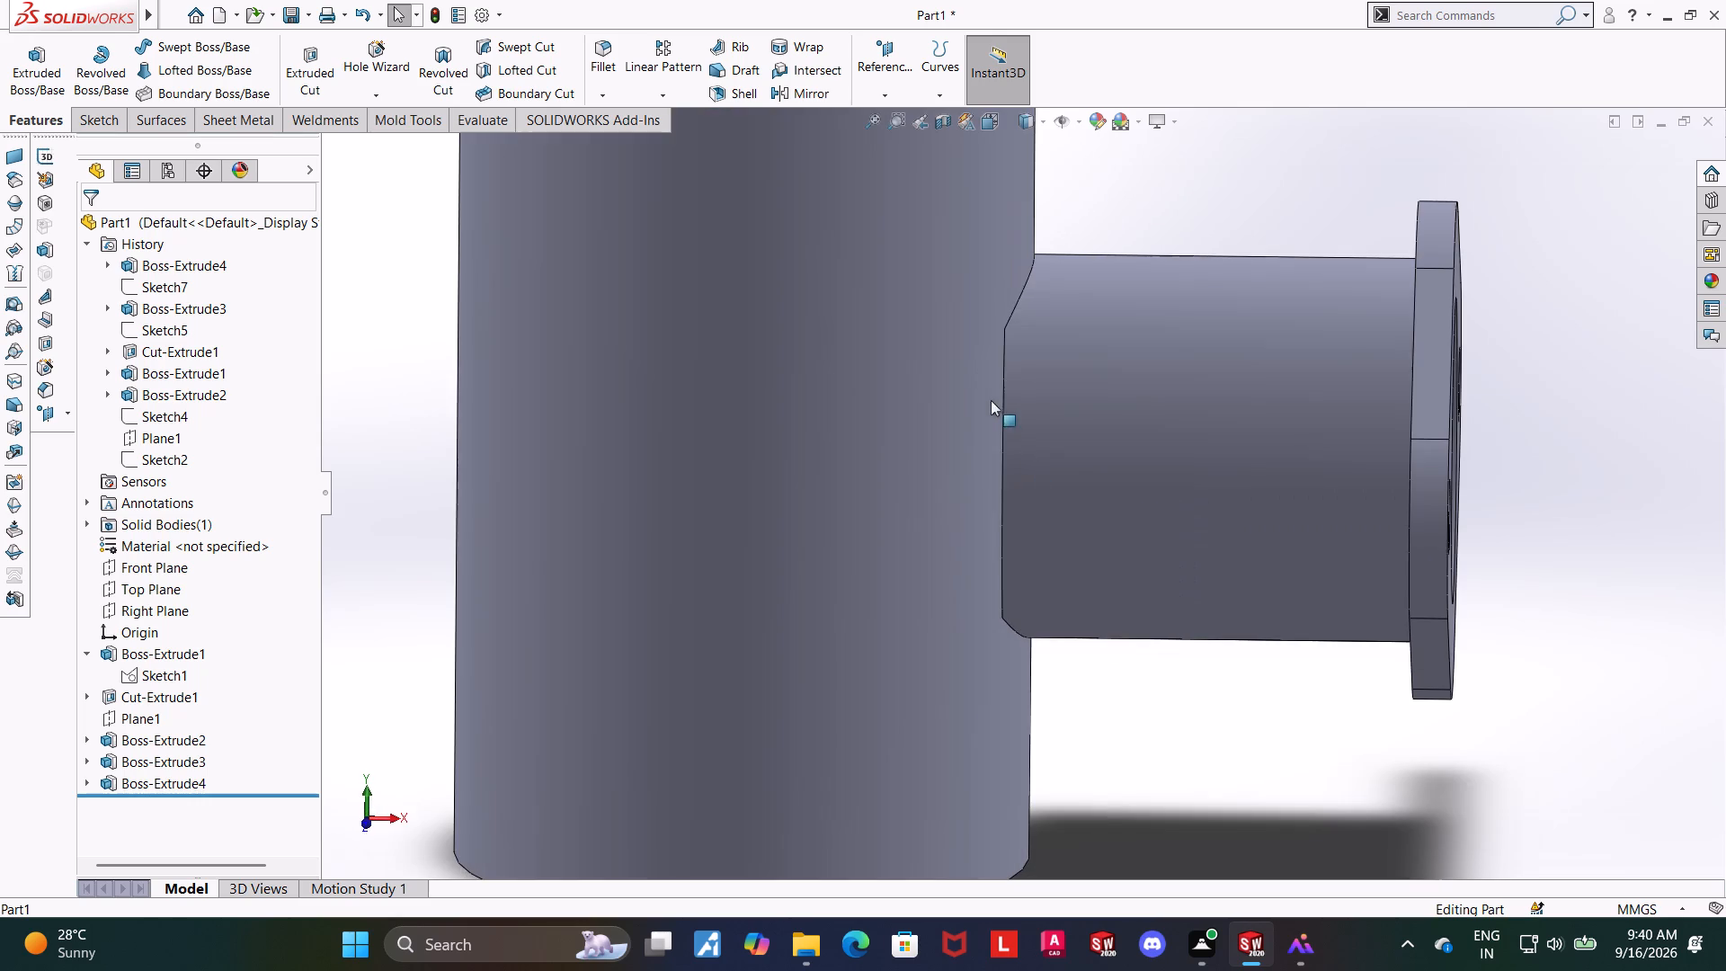
pyautogui.scroll(6, 1167, 563)
pyautogui.moveTo(1146, 500); pyautogui.dragTo(1168, 782, button='middle')
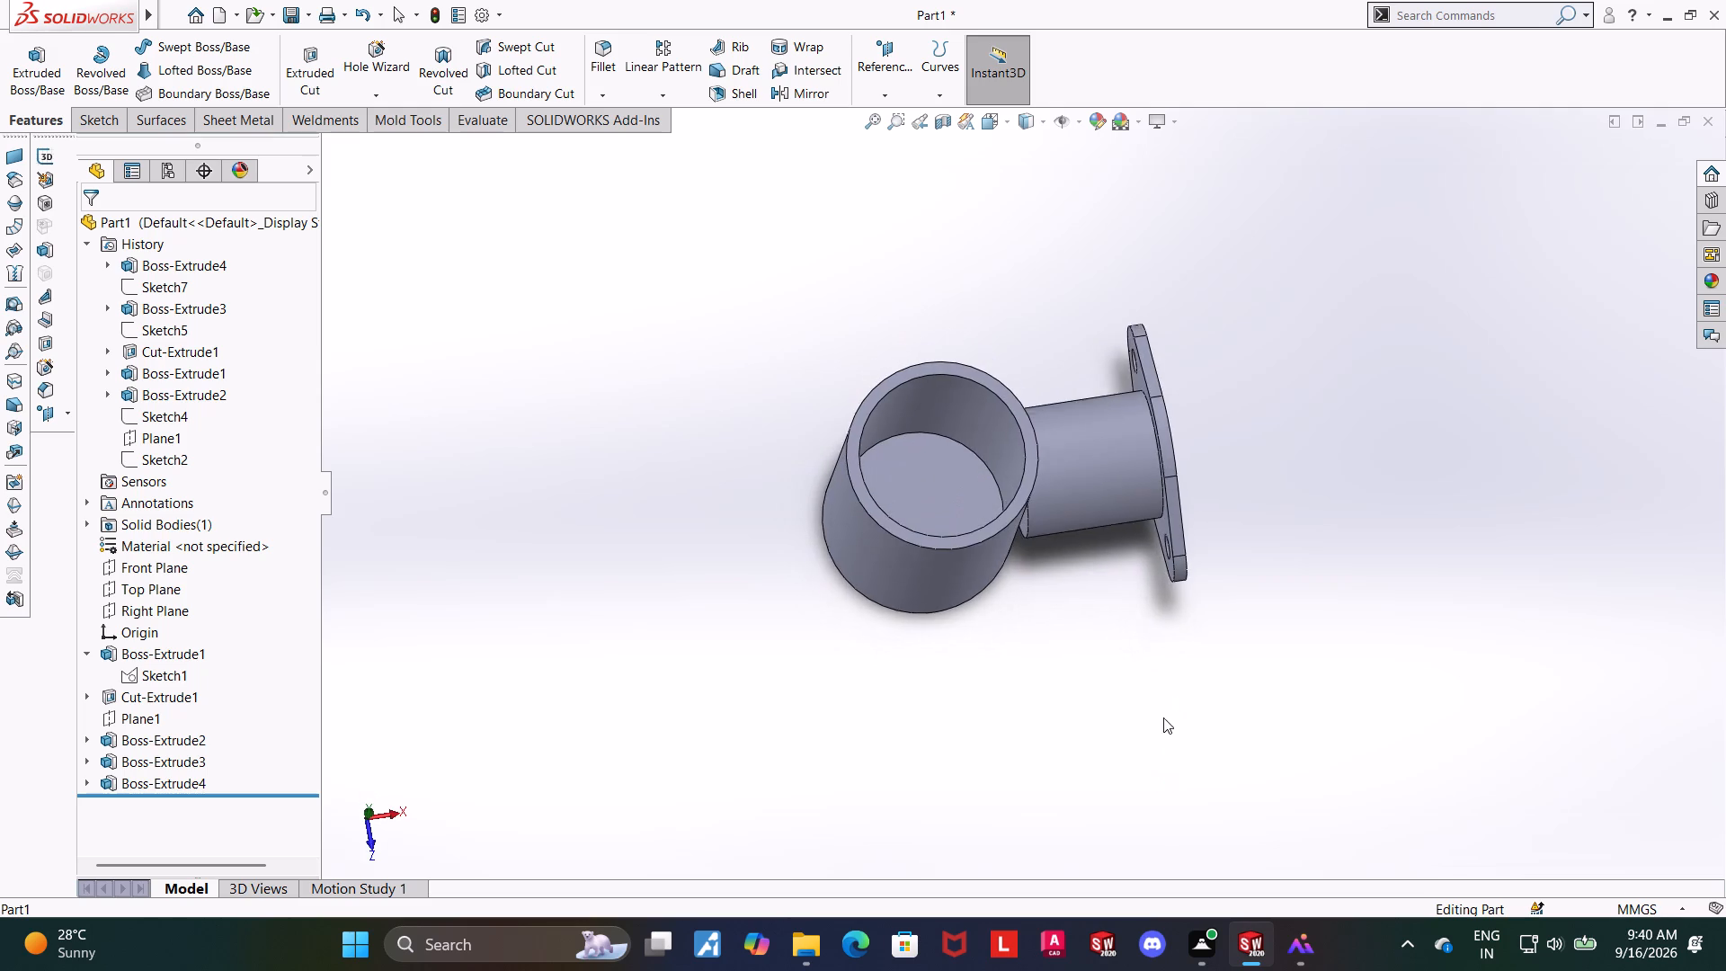
pyautogui.scroll(-4, 1051, 497)
pyautogui.moveTo(1082, 627); pyautogui.dragTo(1050, 404, button='middle')
pyautogui.scroll(1, 1050, 403)
pyautogui.moveTo(1029, 399); pyautogui.dragTo(1027, 401, button='middle')
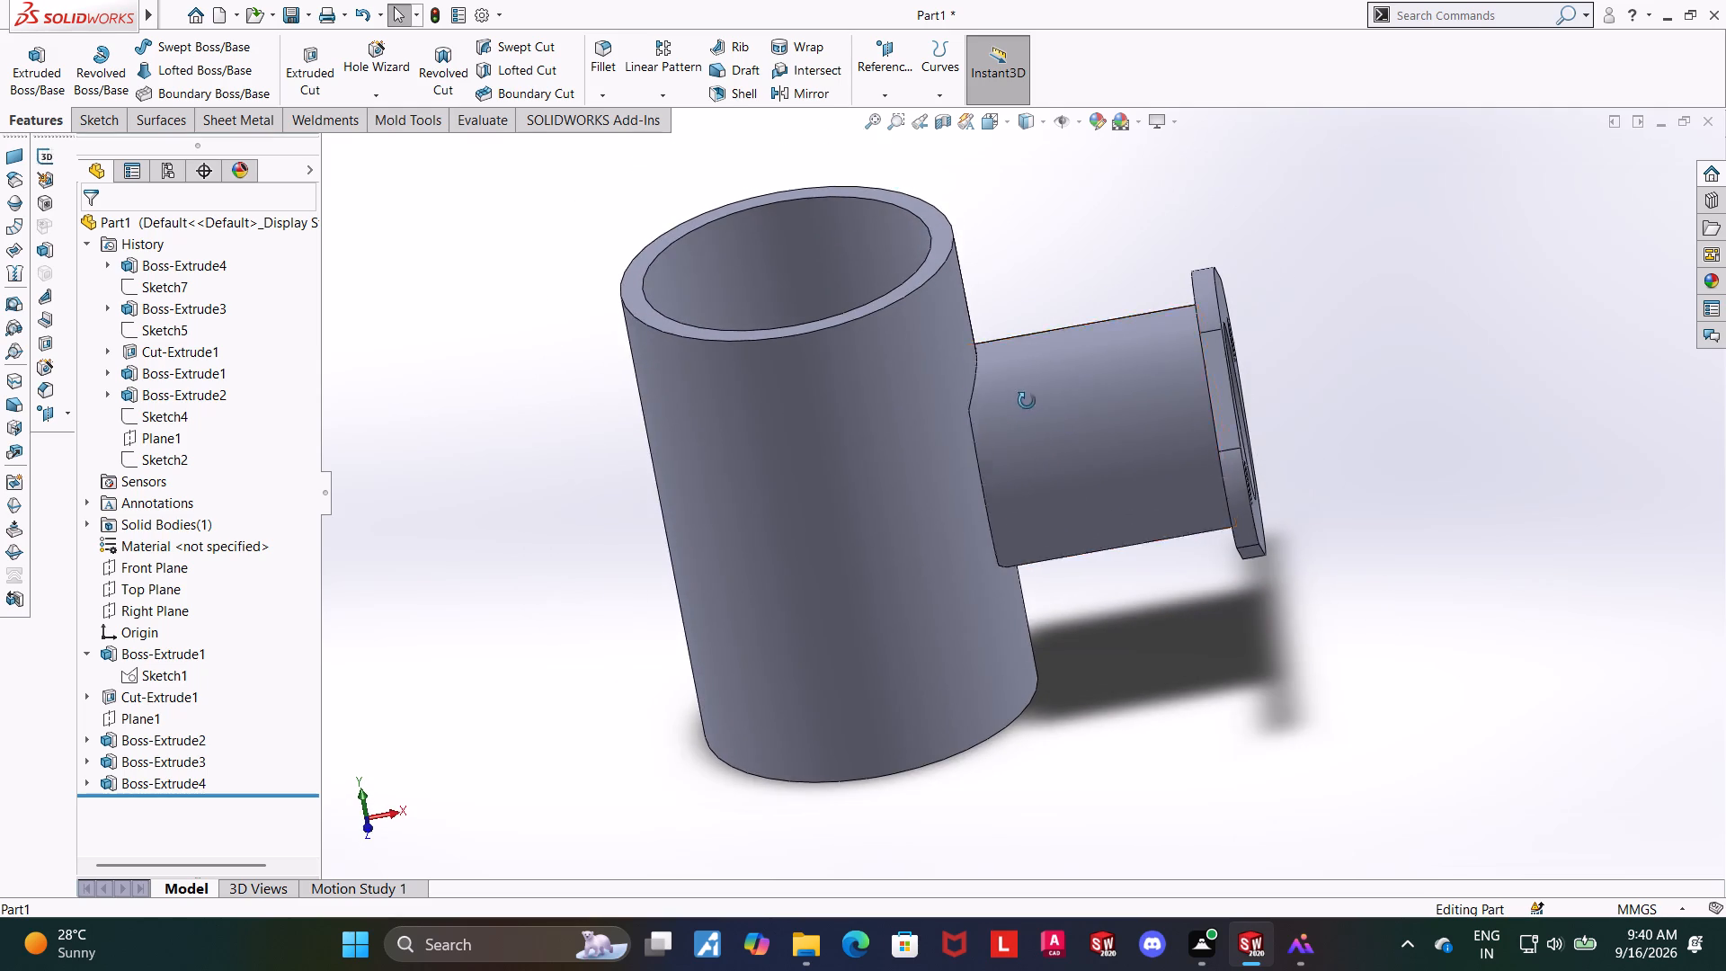
pyautogui.moveTo(1027, 401); pyautogui.dragTo(892, 445, button='middle')
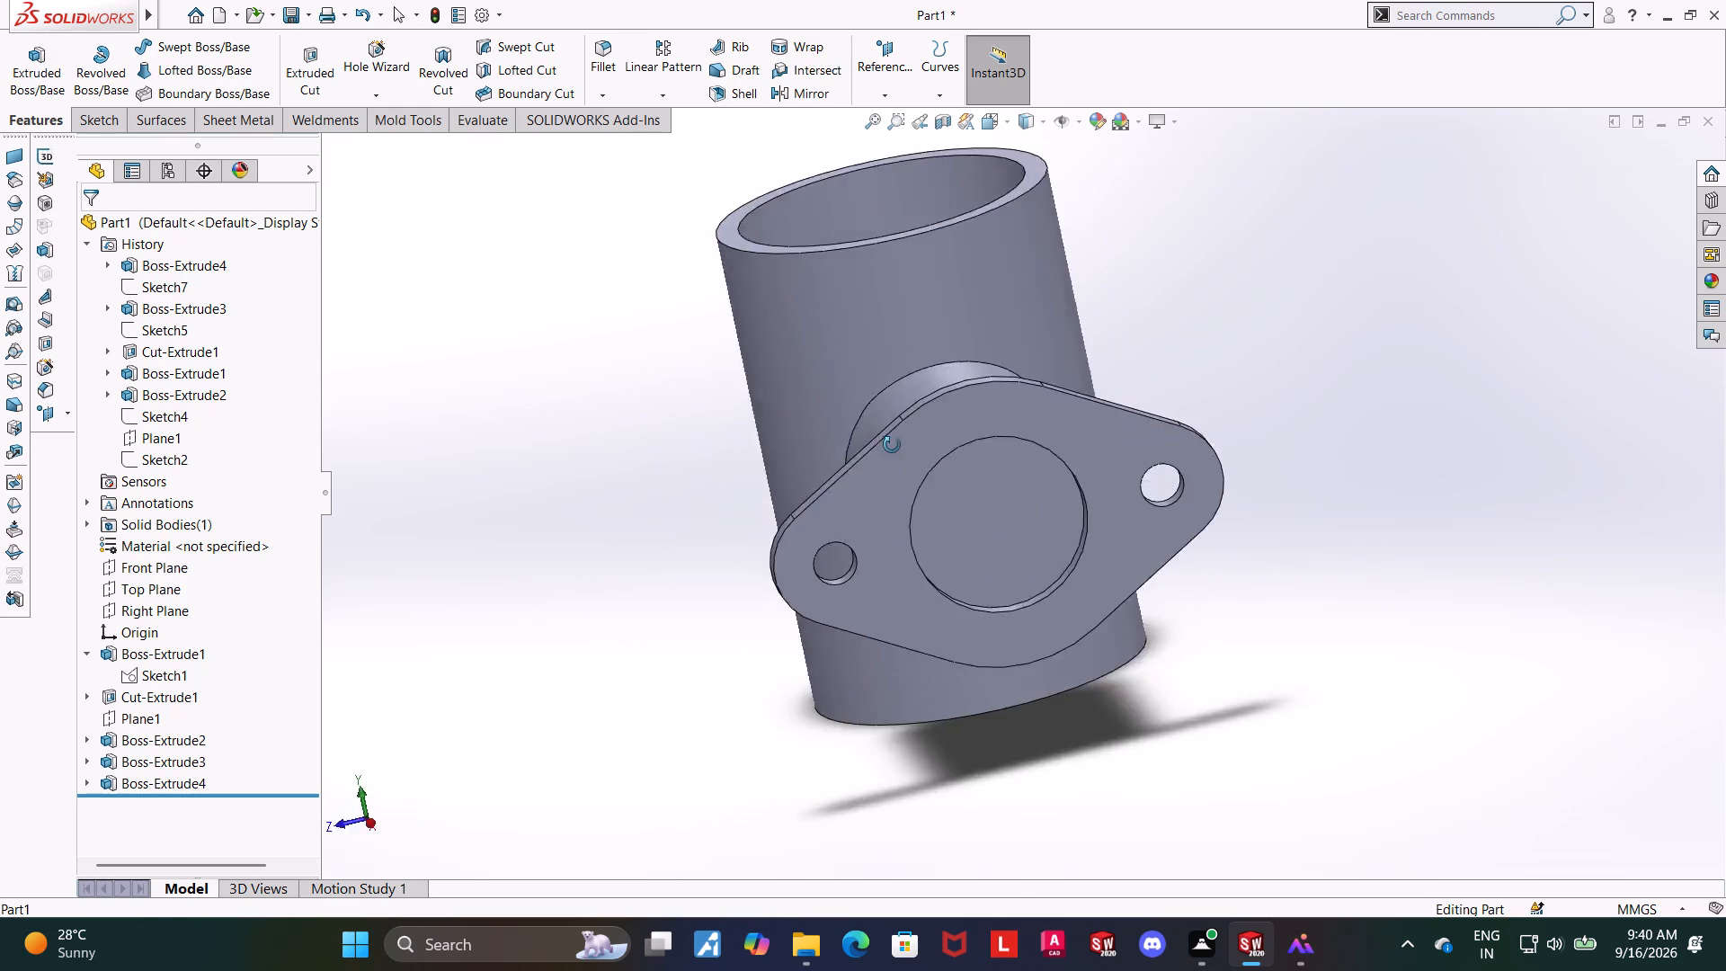
pyautogui.moveTo(892, 445); pyautogui.dragTo(1092, 441, button='middle')
pyautogui.click(1087, 431)
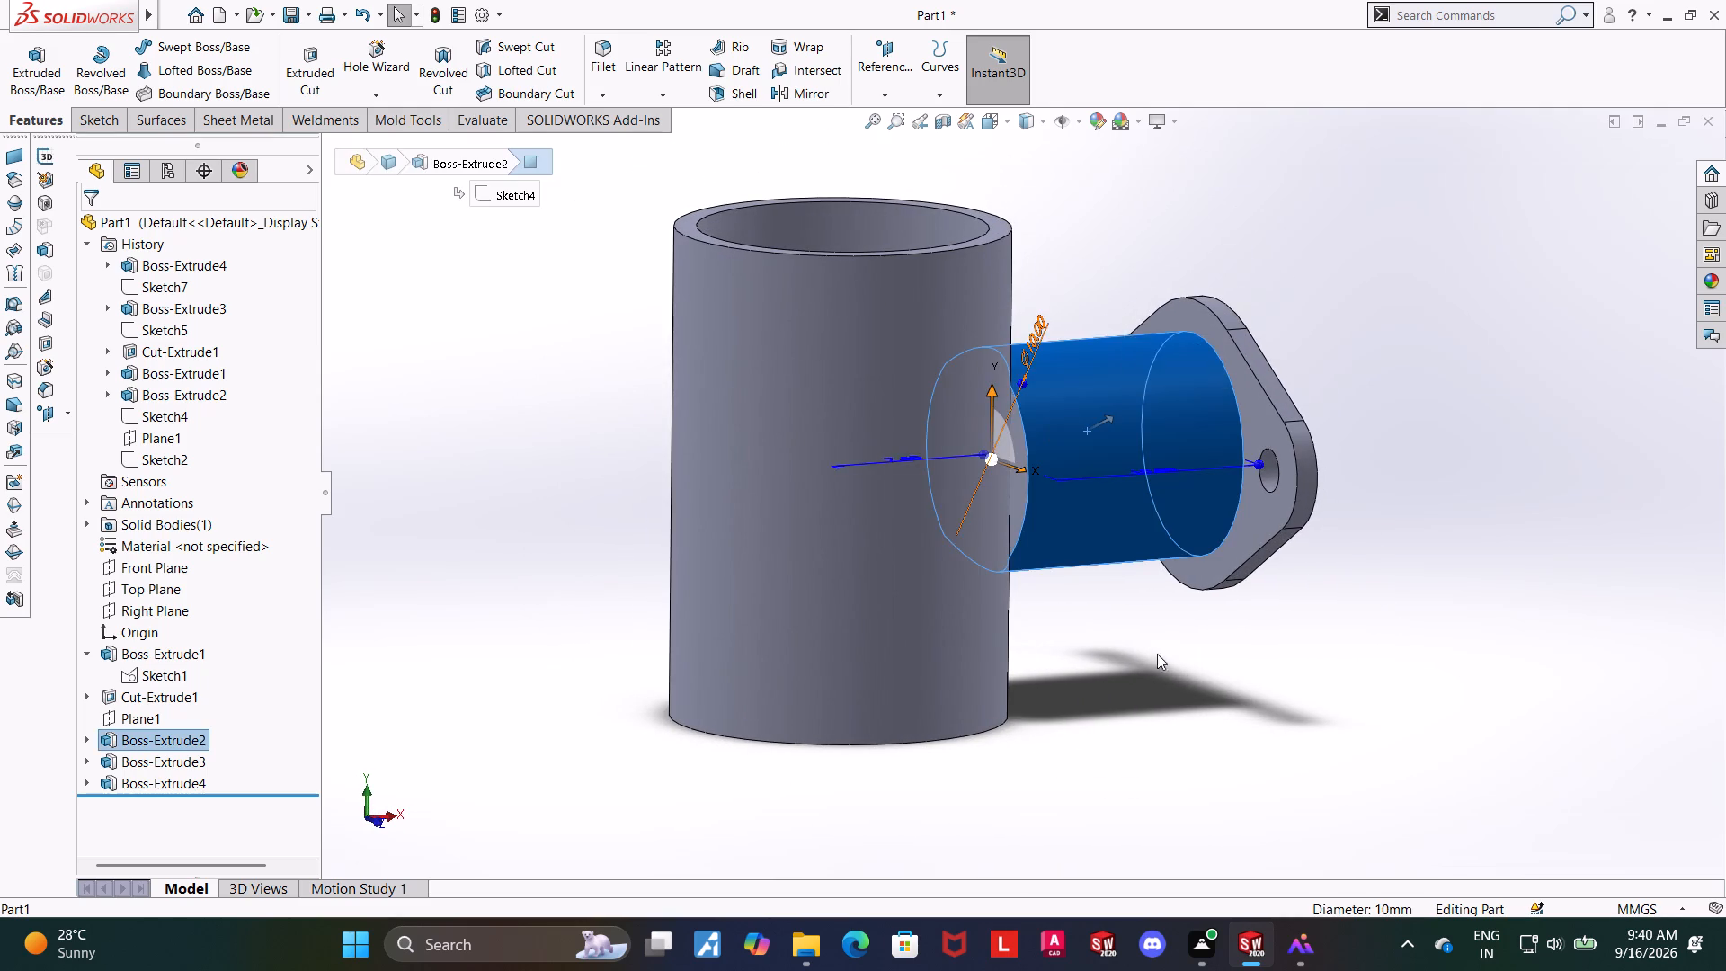
pyautogui.moveTo(1130, 637); pyautogui.dragTo(1109, 639, button='middle')
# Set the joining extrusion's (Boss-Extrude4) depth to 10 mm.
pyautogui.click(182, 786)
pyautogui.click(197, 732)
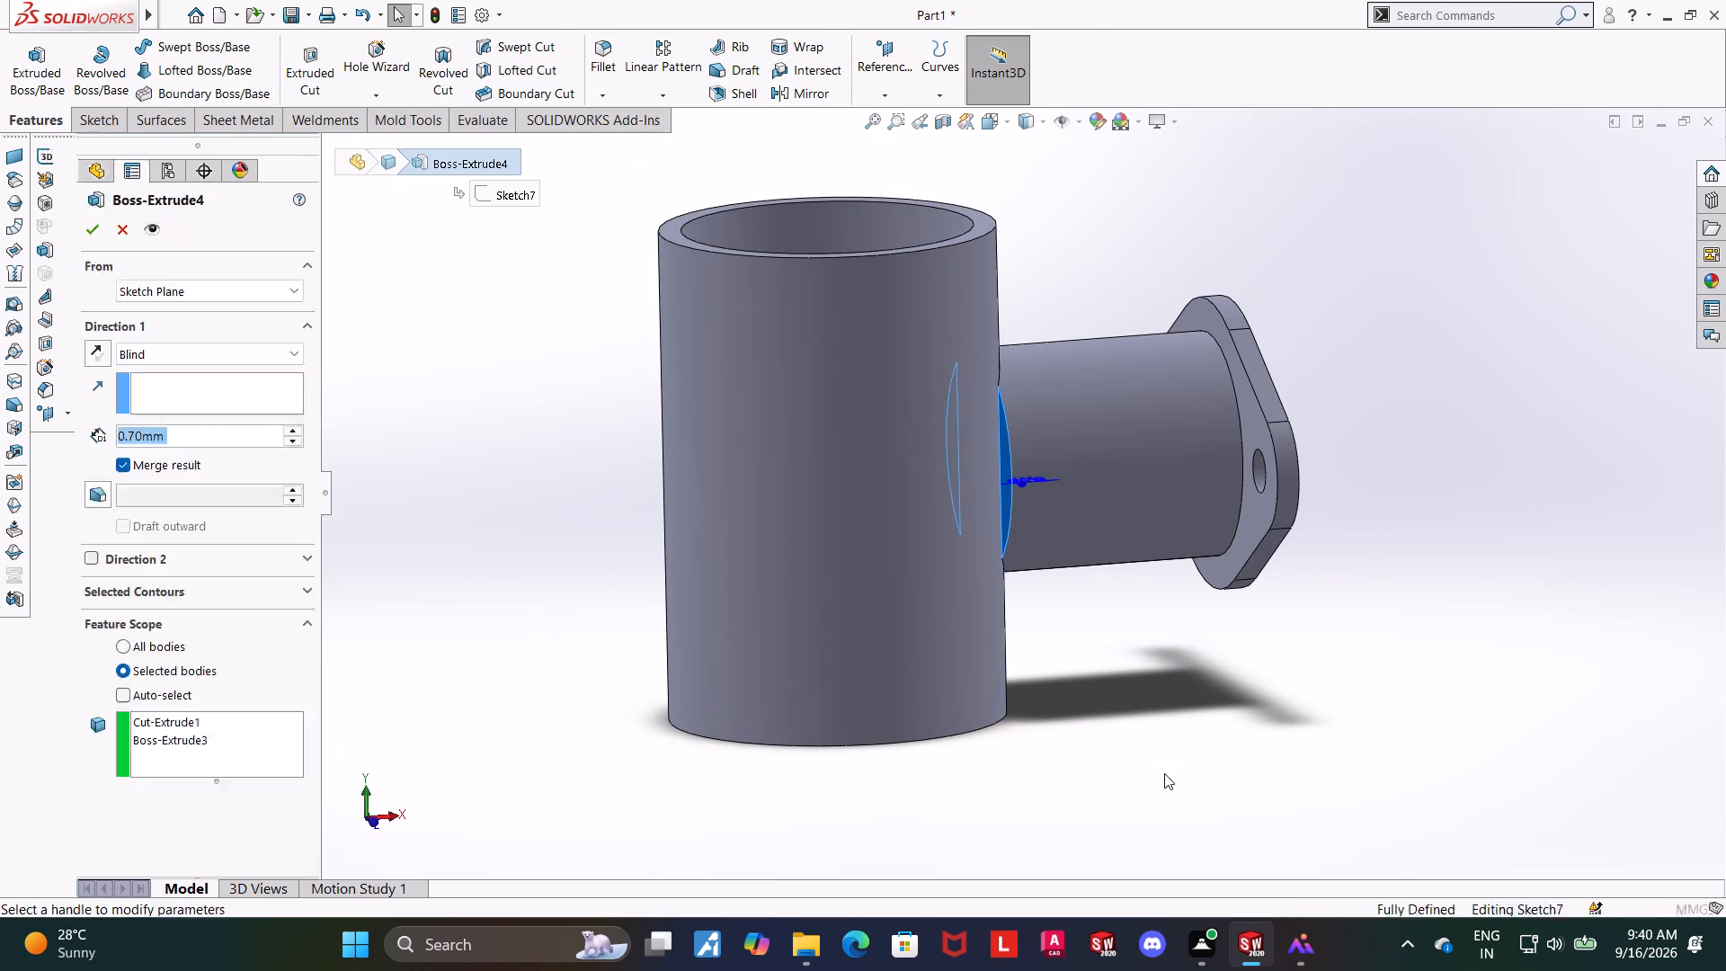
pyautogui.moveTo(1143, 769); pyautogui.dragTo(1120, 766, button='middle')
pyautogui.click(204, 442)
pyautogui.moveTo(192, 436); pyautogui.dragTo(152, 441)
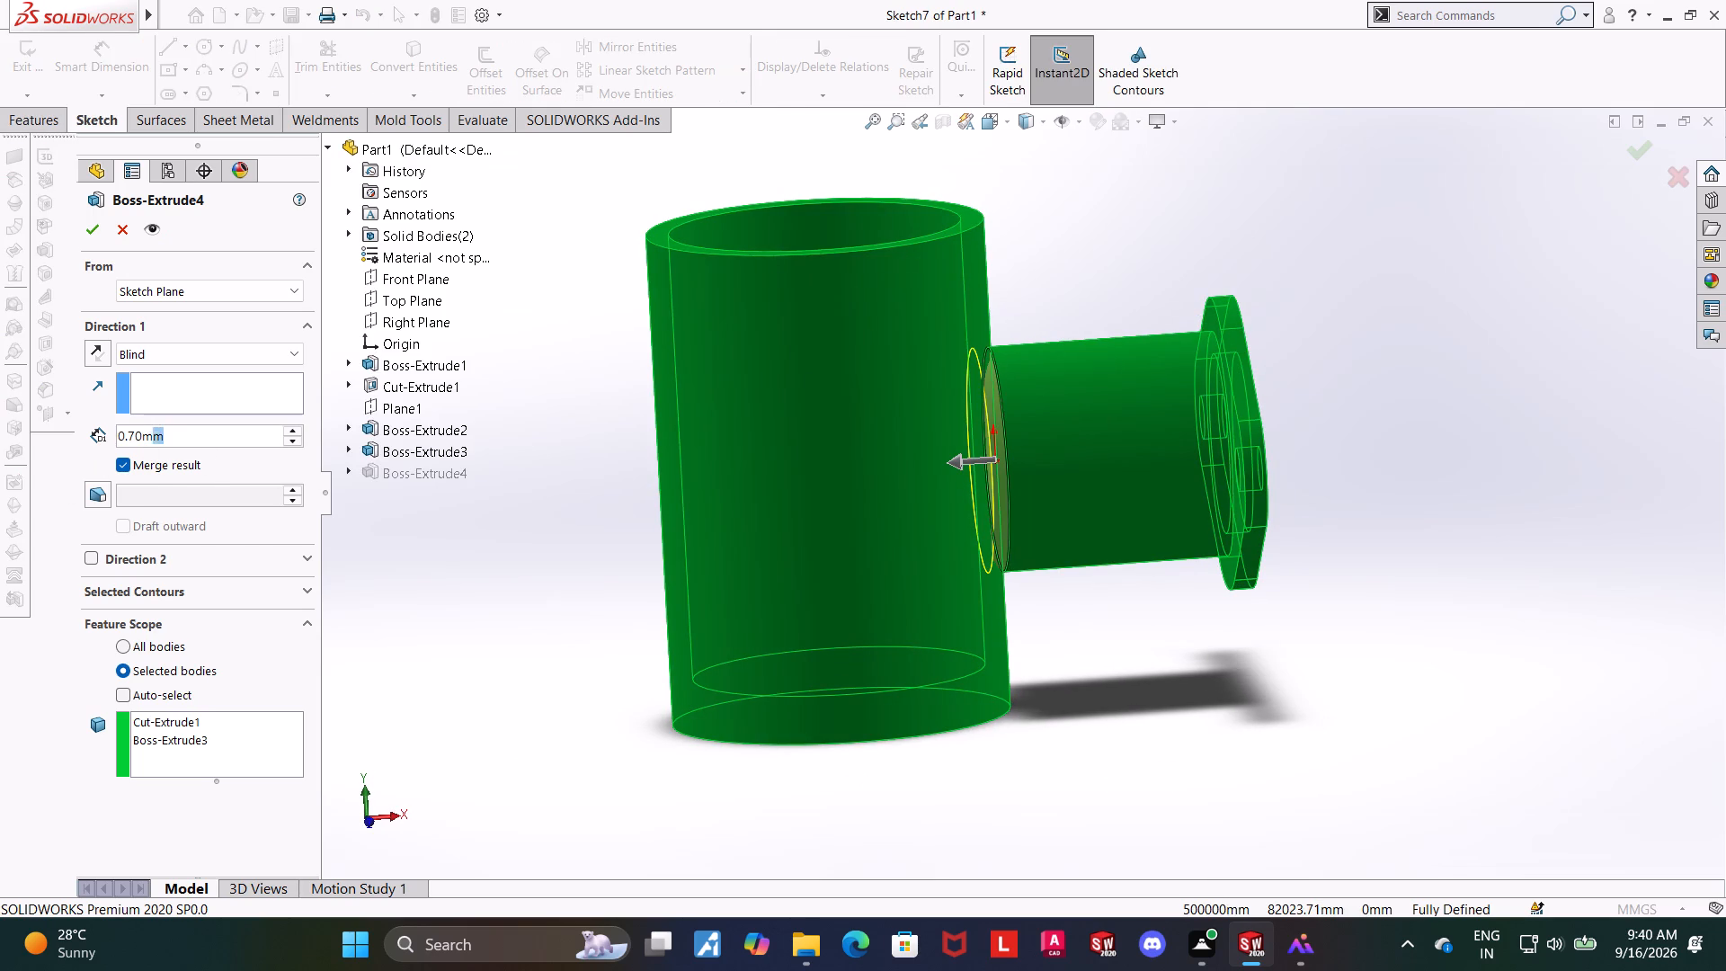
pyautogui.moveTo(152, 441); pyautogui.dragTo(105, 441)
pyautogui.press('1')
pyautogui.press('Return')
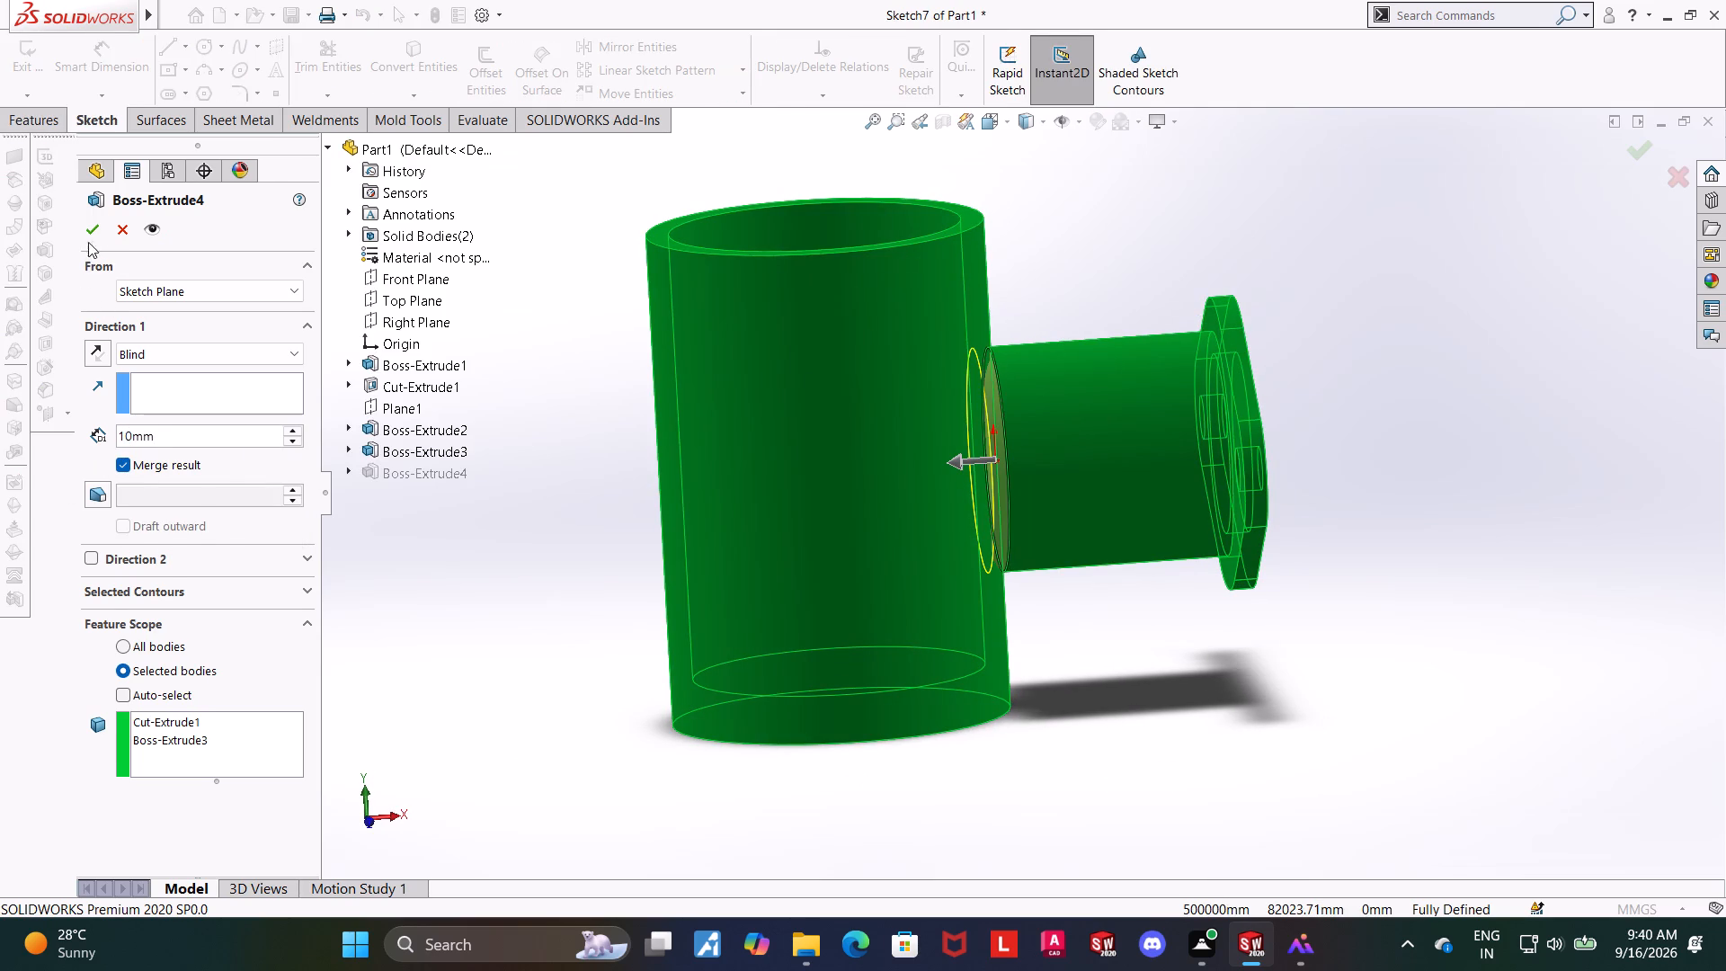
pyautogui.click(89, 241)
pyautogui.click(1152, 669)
# Set the joining extrusion's (Boss-Extrude4) depth to 1 mm.
pyautogui.moveTo(1081, 625); pyautogui.dragTo(1051, 830, button='middle')
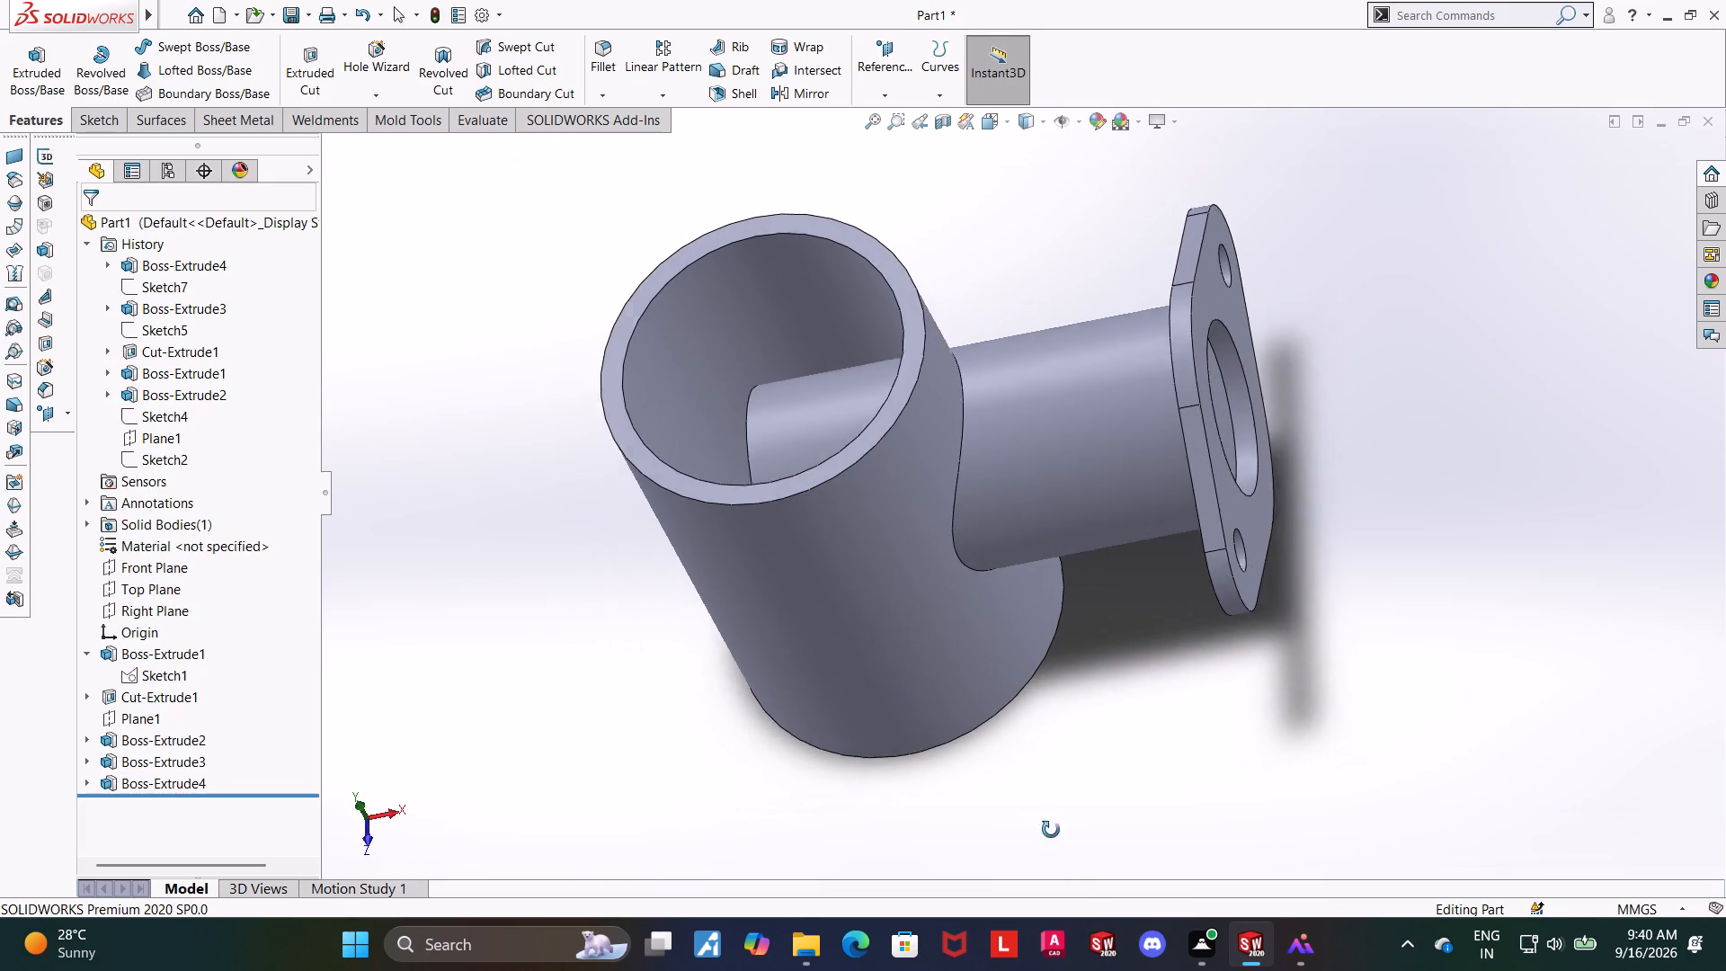
pyautogui.moveTo(1051, 830); pyautogui.dragTo(1045, 788, button='middle')
pyautogui.click(207, 782)
pyautogui.click(225, 731)
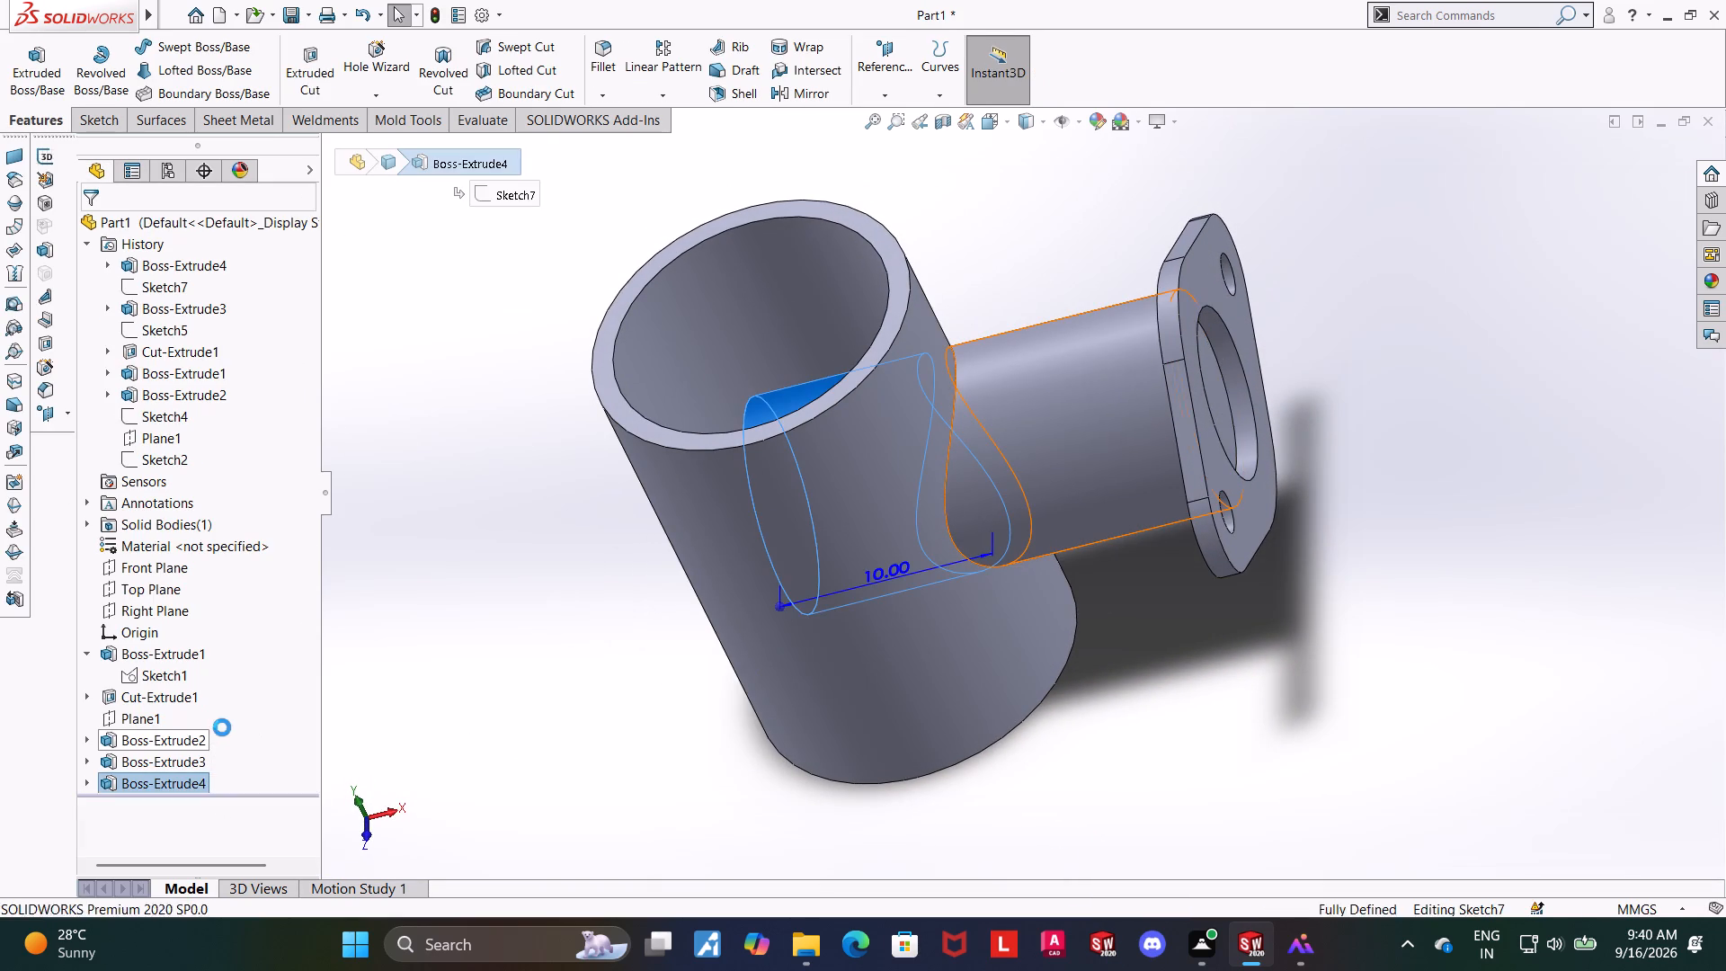
pyautogui.press('`')
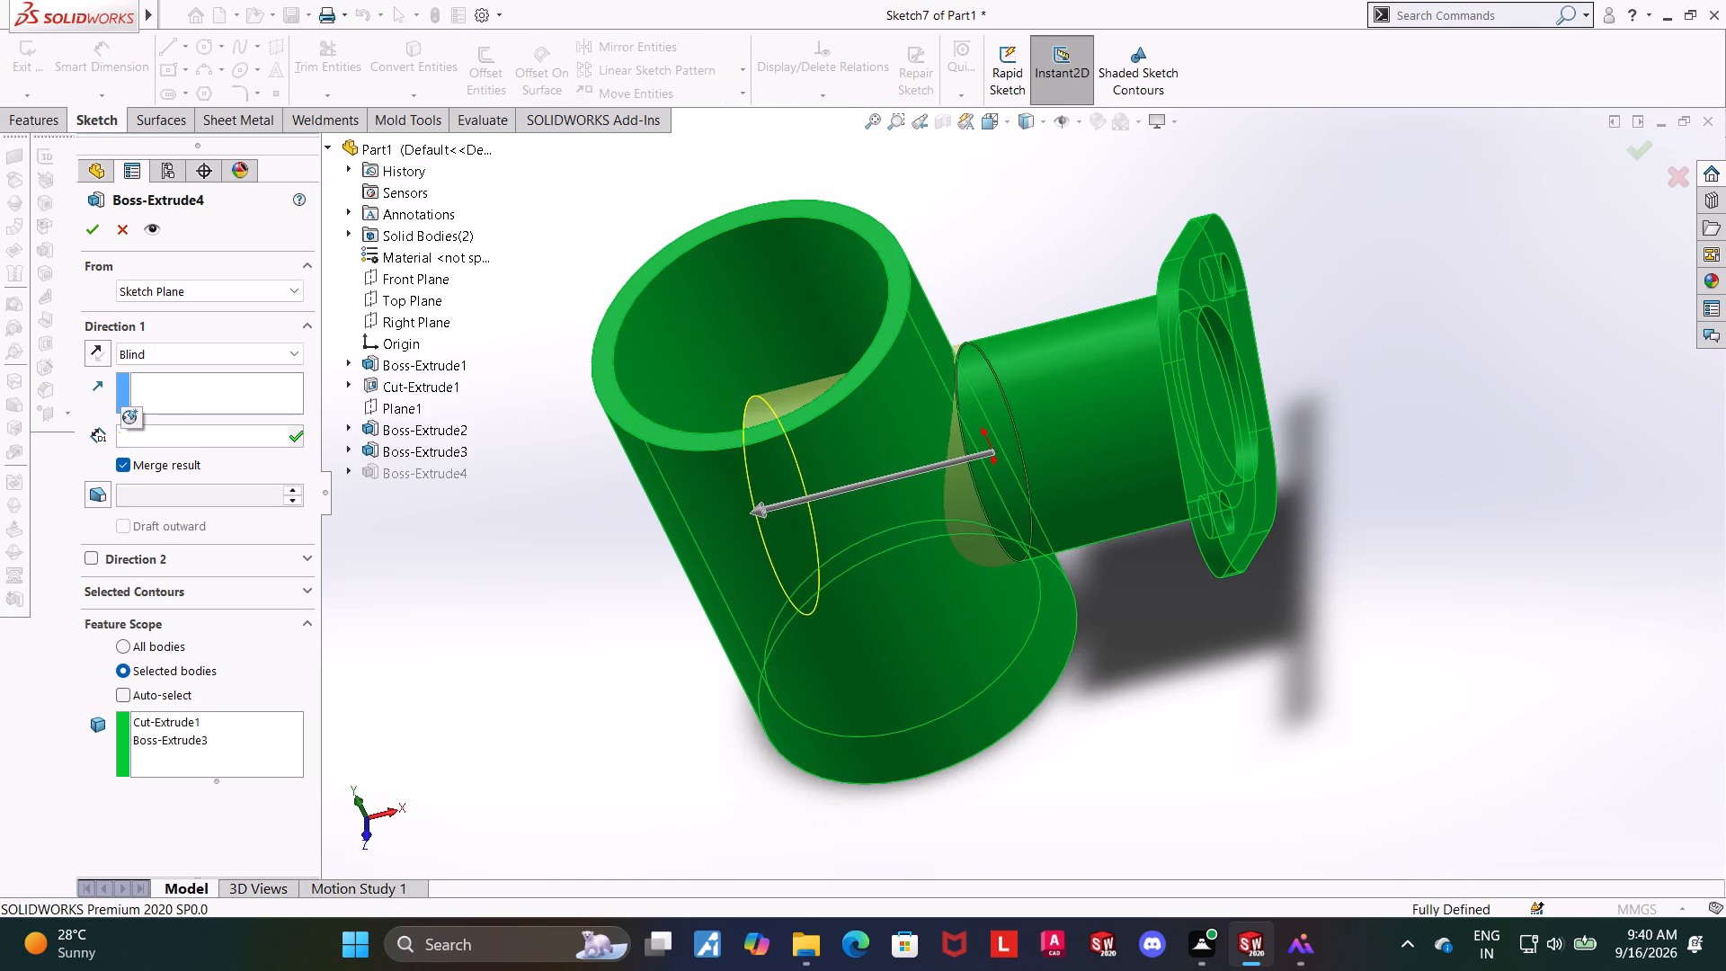
pyautogui.press('BackSpace')
pyautogui.press('1')
pyautogui.press('Return')
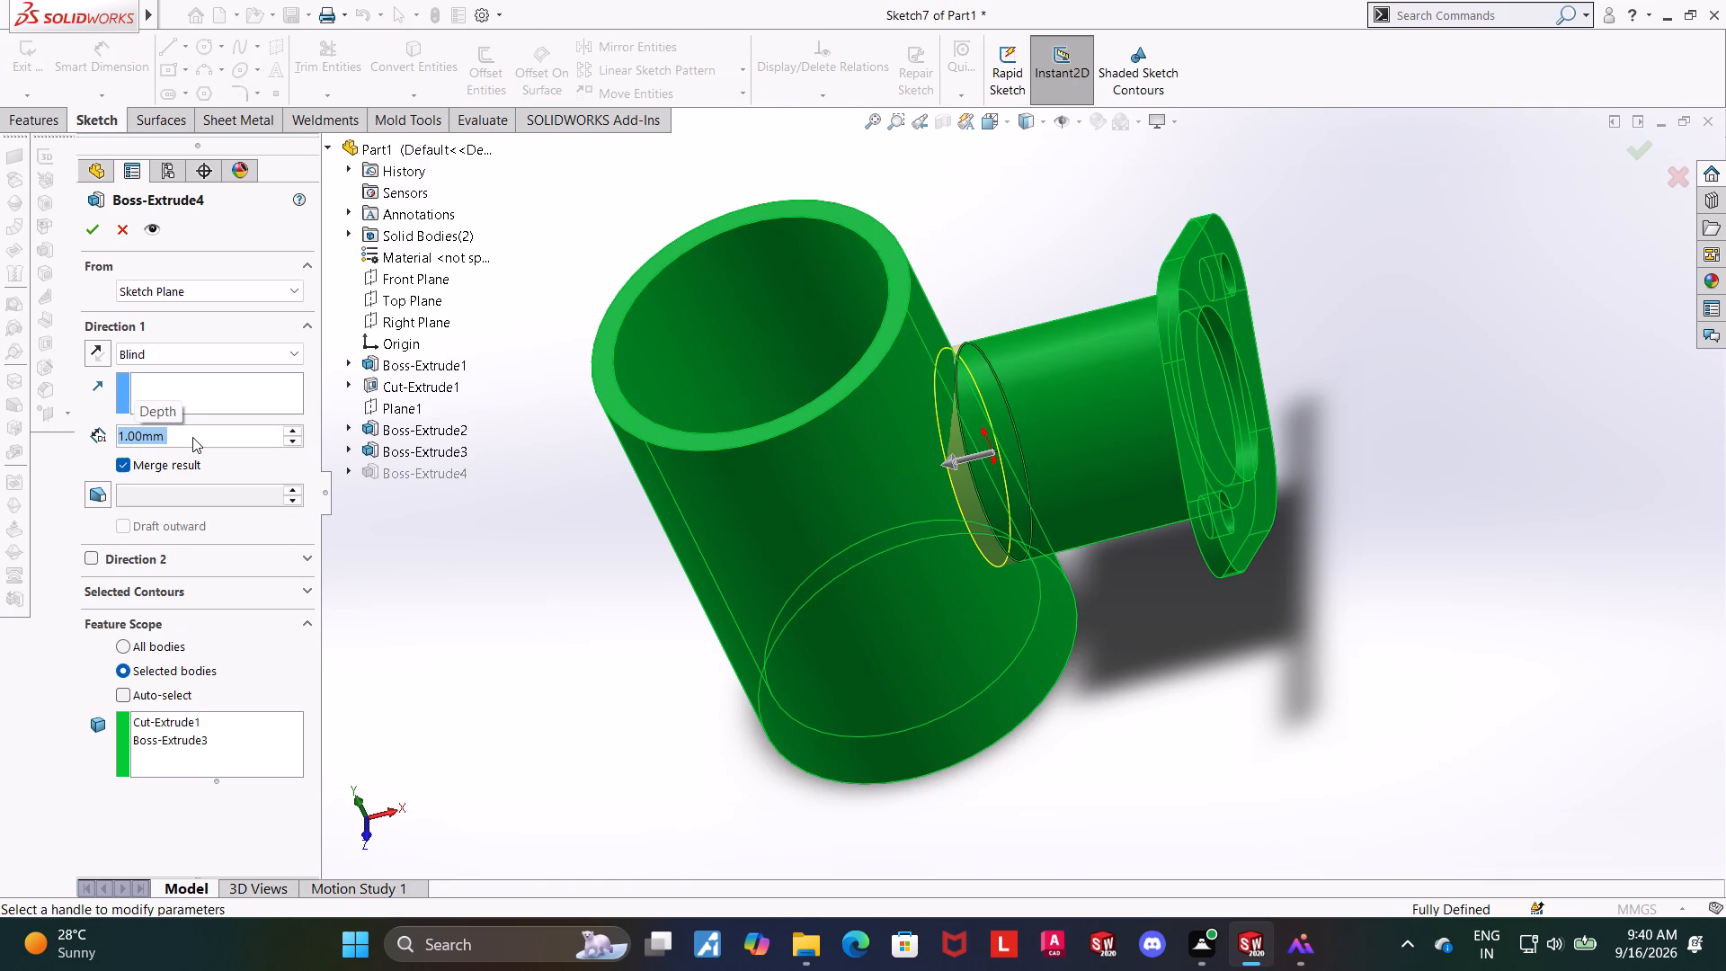
pyautogui.click(92, 219)
# Examine the cylinder's bore and the outer junction with the side boss for gaps or protruding material.
pyautogui.moveTo(502, 513); pyautogui.dragTo(574, 677, button='middle')
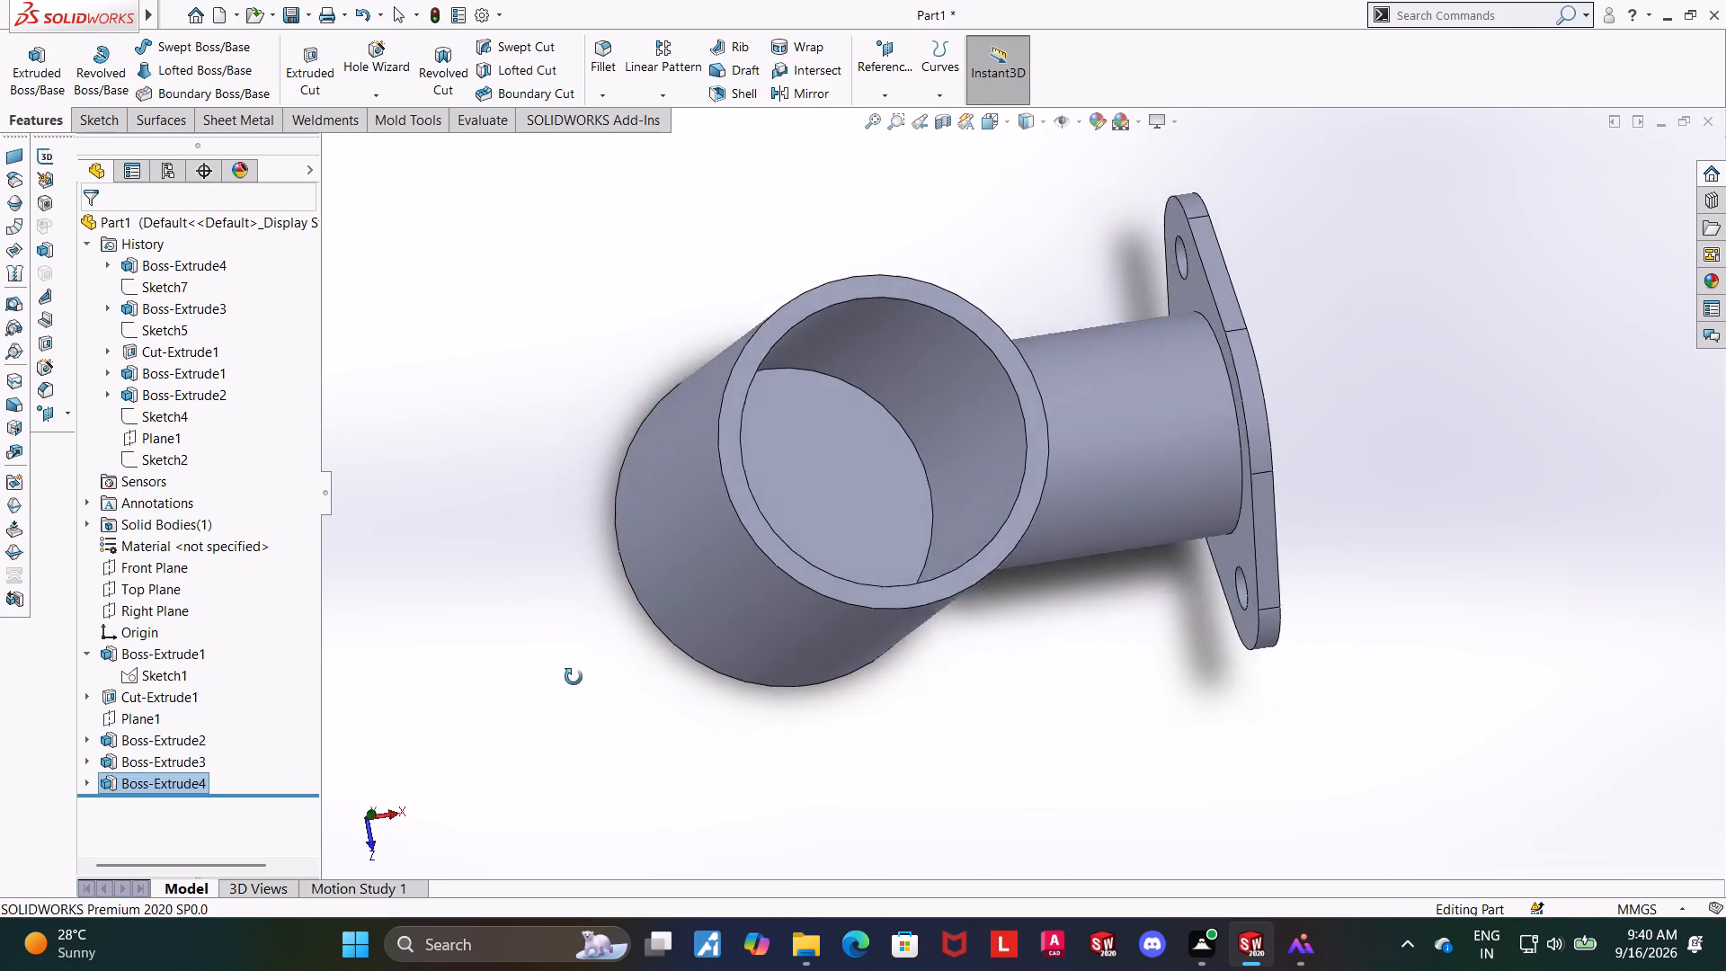
pyautogui.moveTo(574, 677); pyautogui.dragTo(598, 522, button='middle')
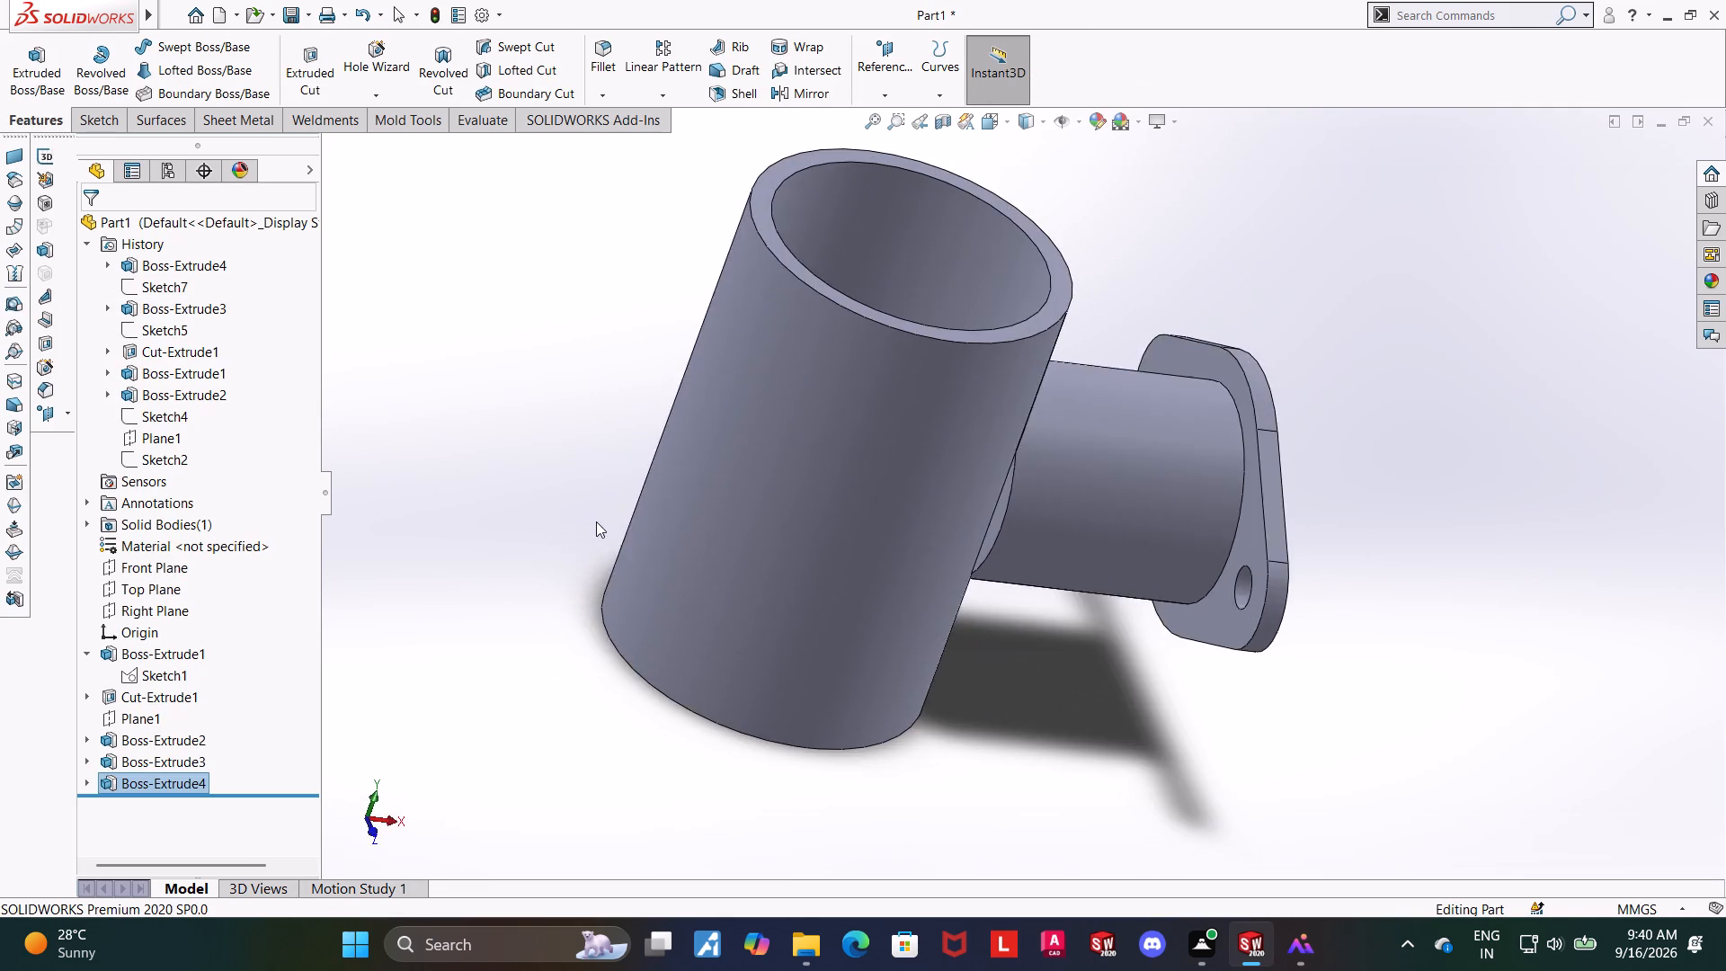
pyautogui.moveTo(590, 512); pyautogui.dragTo(558, 473, button='middle')
pyautogui.scroll(-6, 992, 547)
pyautogui.moveTo(1089, 716); pyautogui.dragTo(1105, 714, button='middle')
pyautogui.scroll(5, 1095, 706)
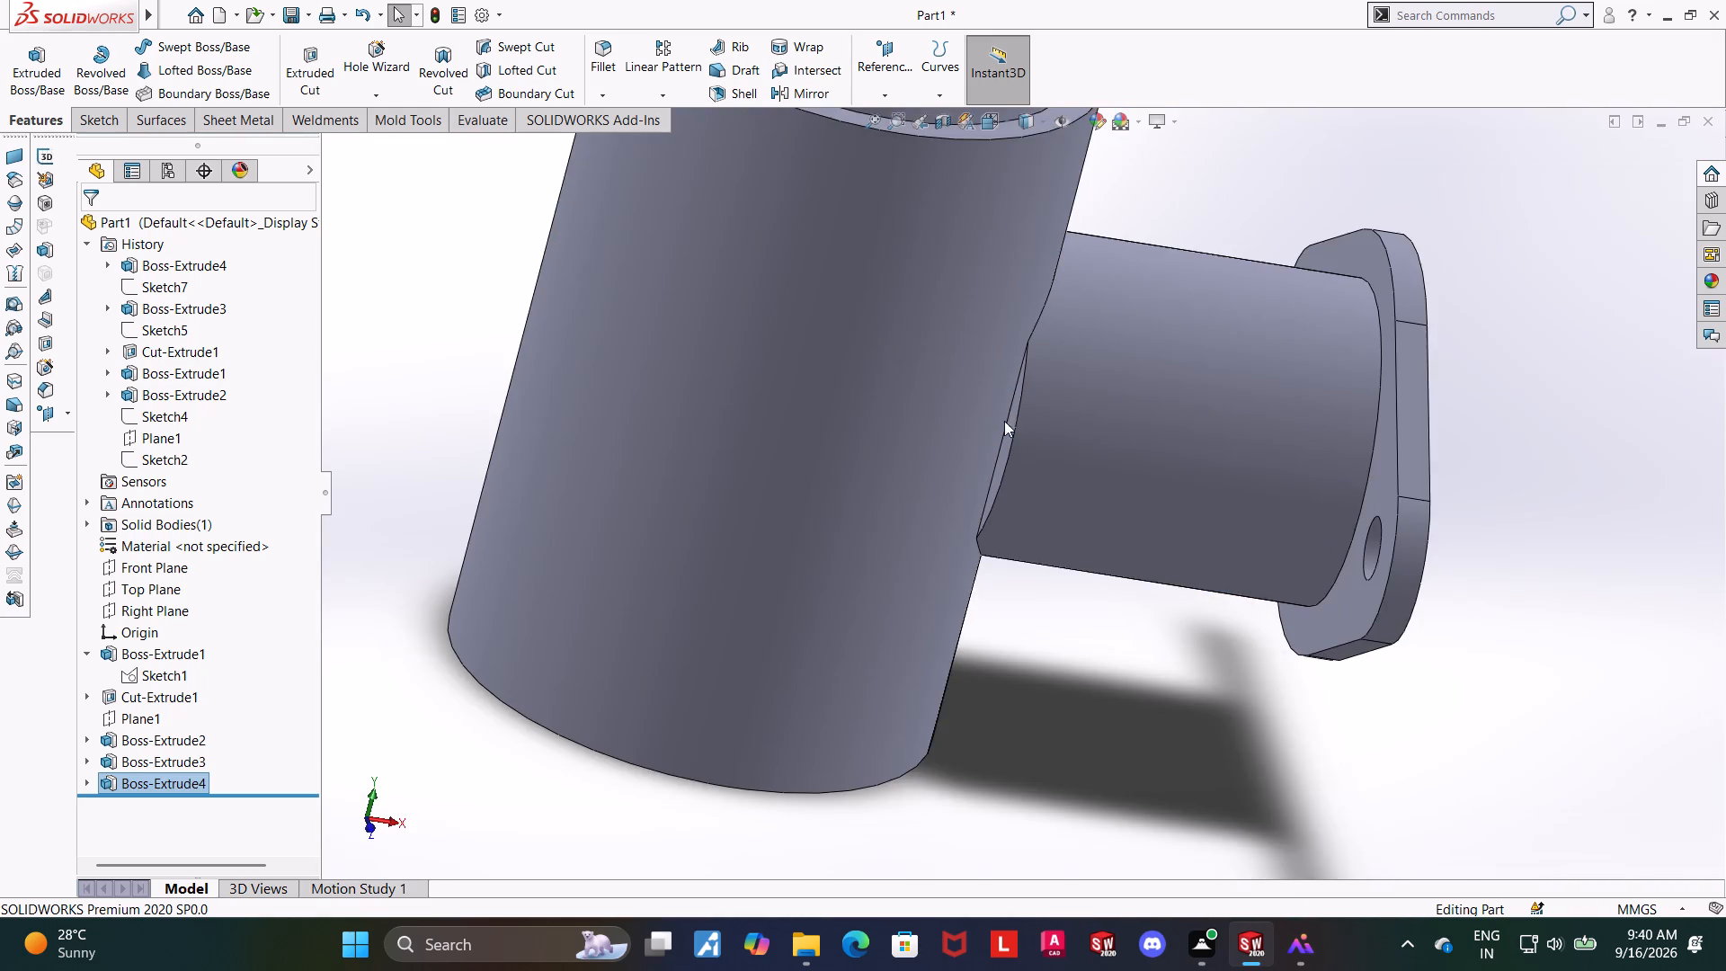
pyautogui.scroll(-2, 995, 383)
pyautogui.moveTo(1068, 542); pyautogui.dragTo(1051, 560, button='middle')
pyautogui.scroll(1, 1050, 548)
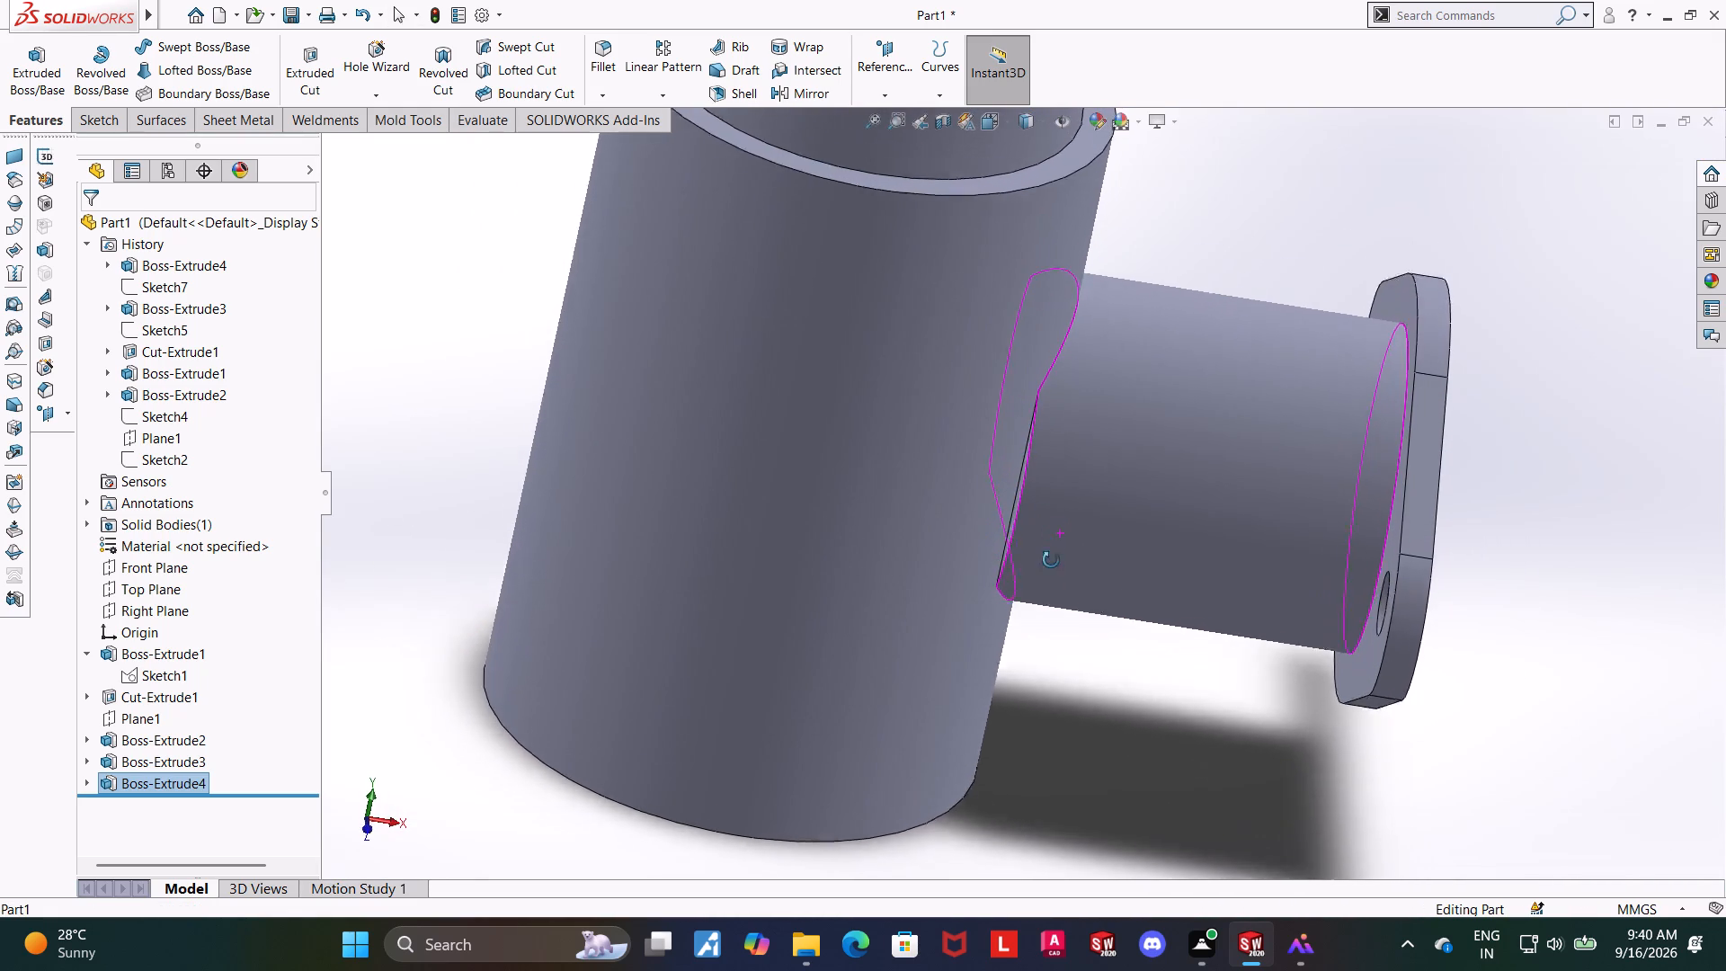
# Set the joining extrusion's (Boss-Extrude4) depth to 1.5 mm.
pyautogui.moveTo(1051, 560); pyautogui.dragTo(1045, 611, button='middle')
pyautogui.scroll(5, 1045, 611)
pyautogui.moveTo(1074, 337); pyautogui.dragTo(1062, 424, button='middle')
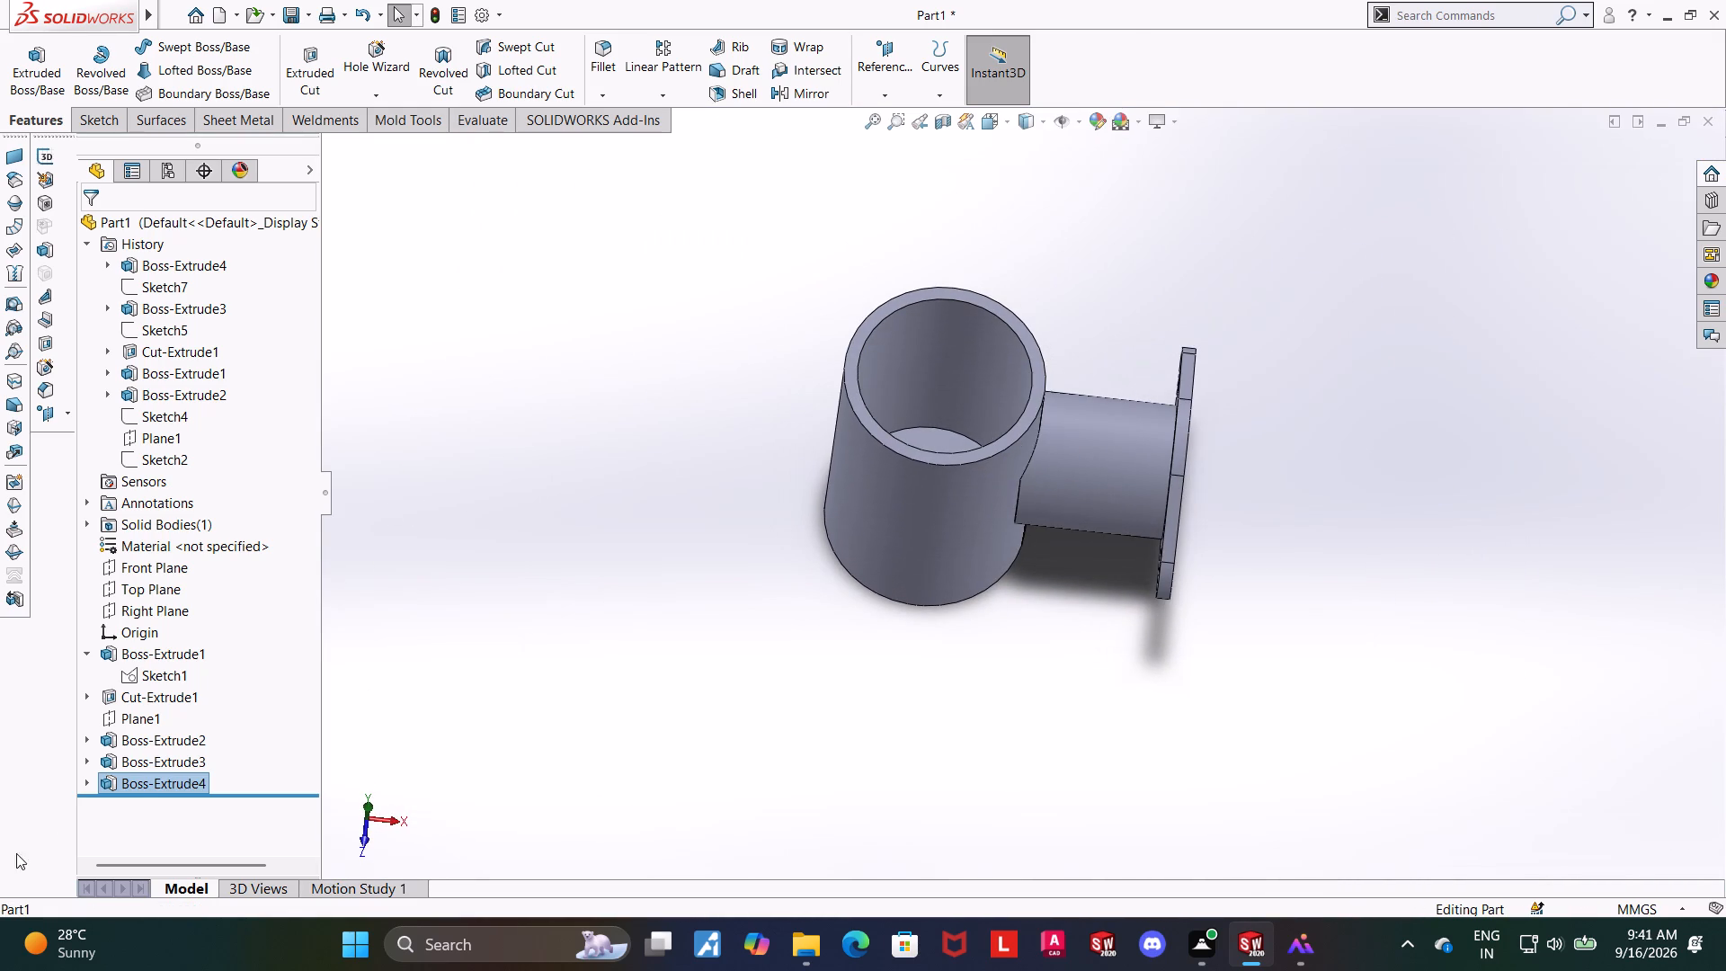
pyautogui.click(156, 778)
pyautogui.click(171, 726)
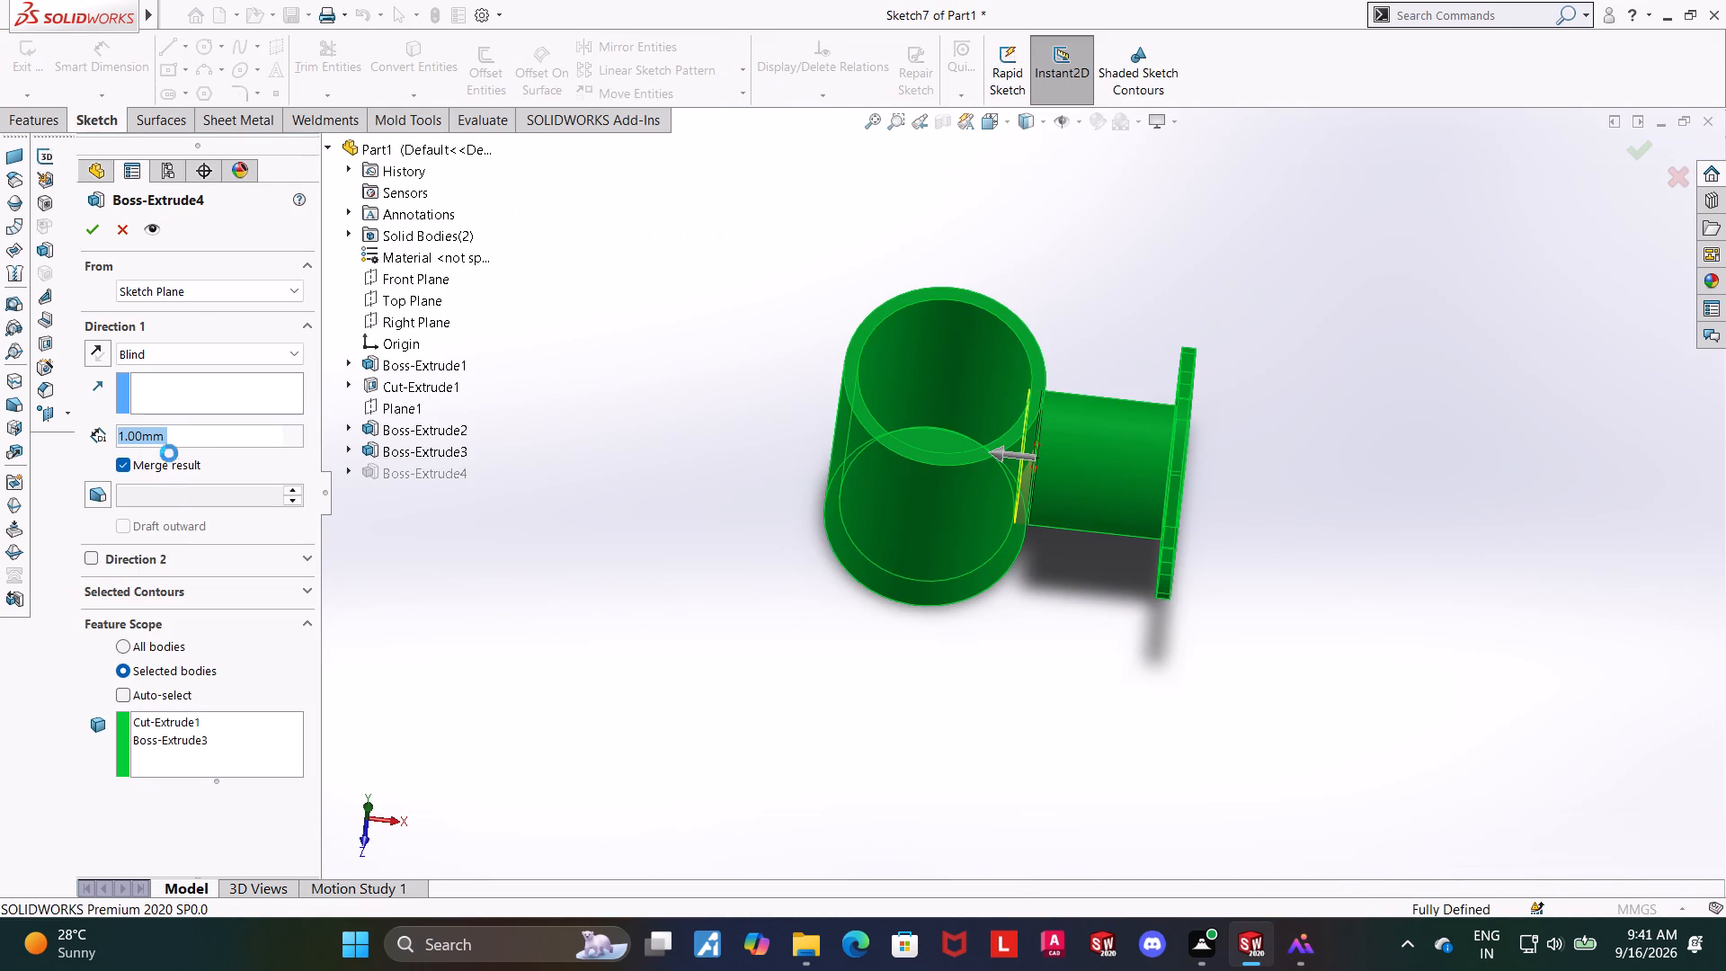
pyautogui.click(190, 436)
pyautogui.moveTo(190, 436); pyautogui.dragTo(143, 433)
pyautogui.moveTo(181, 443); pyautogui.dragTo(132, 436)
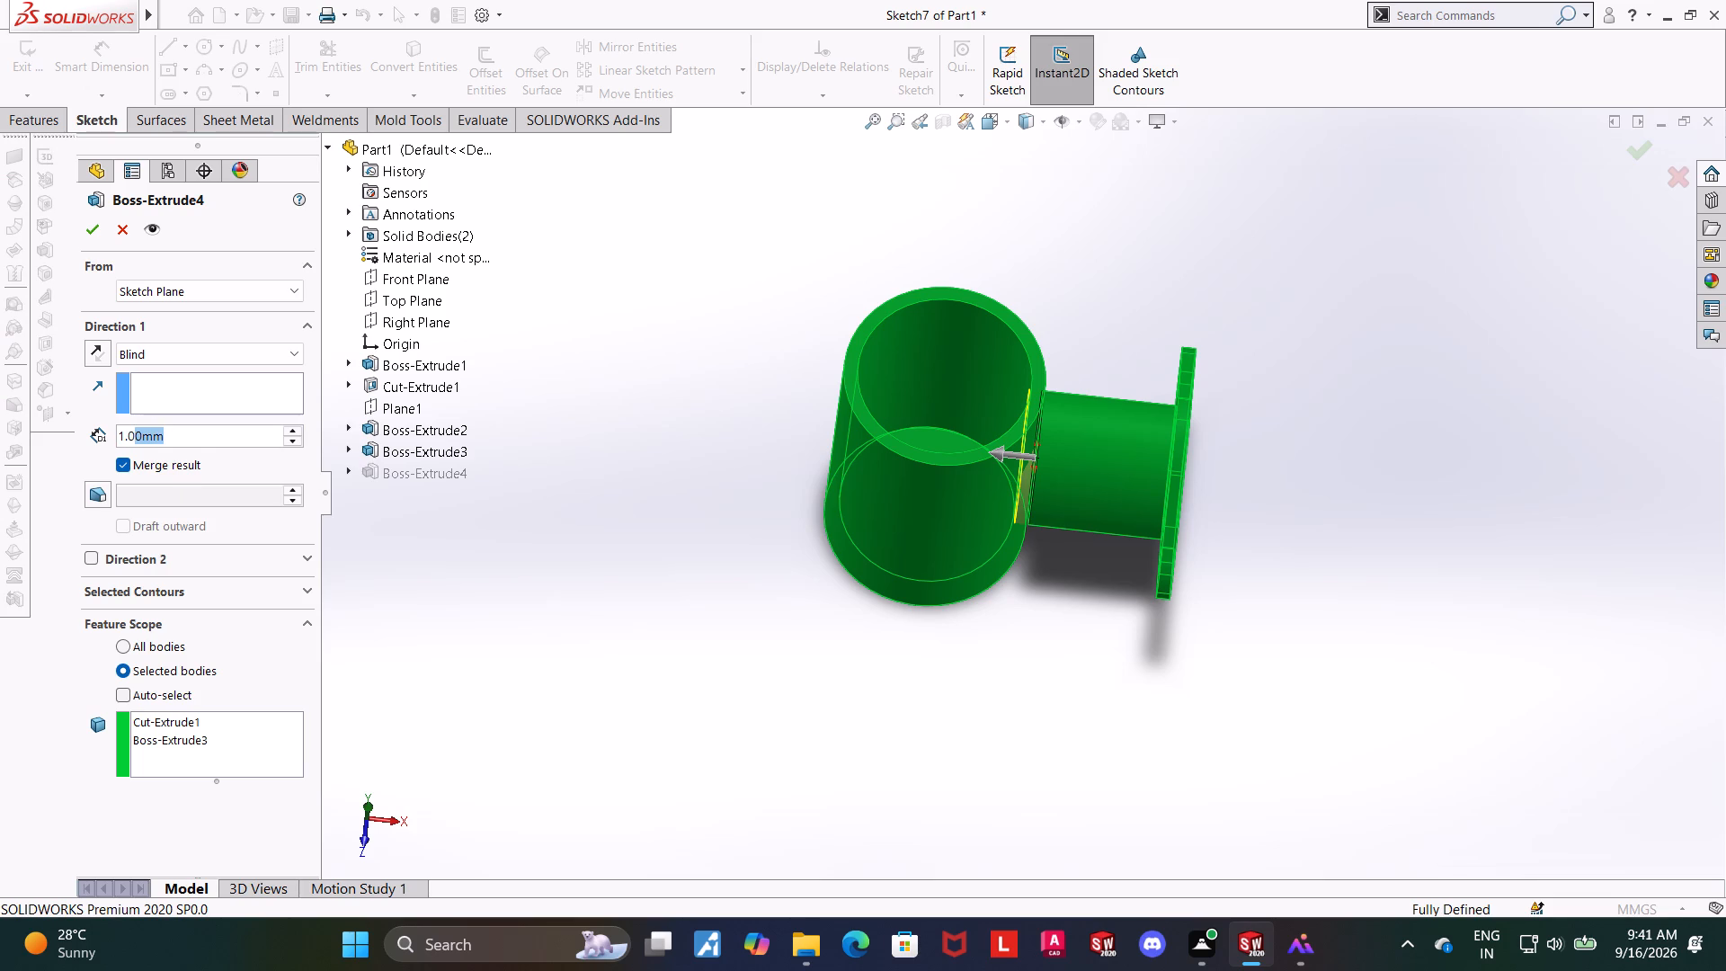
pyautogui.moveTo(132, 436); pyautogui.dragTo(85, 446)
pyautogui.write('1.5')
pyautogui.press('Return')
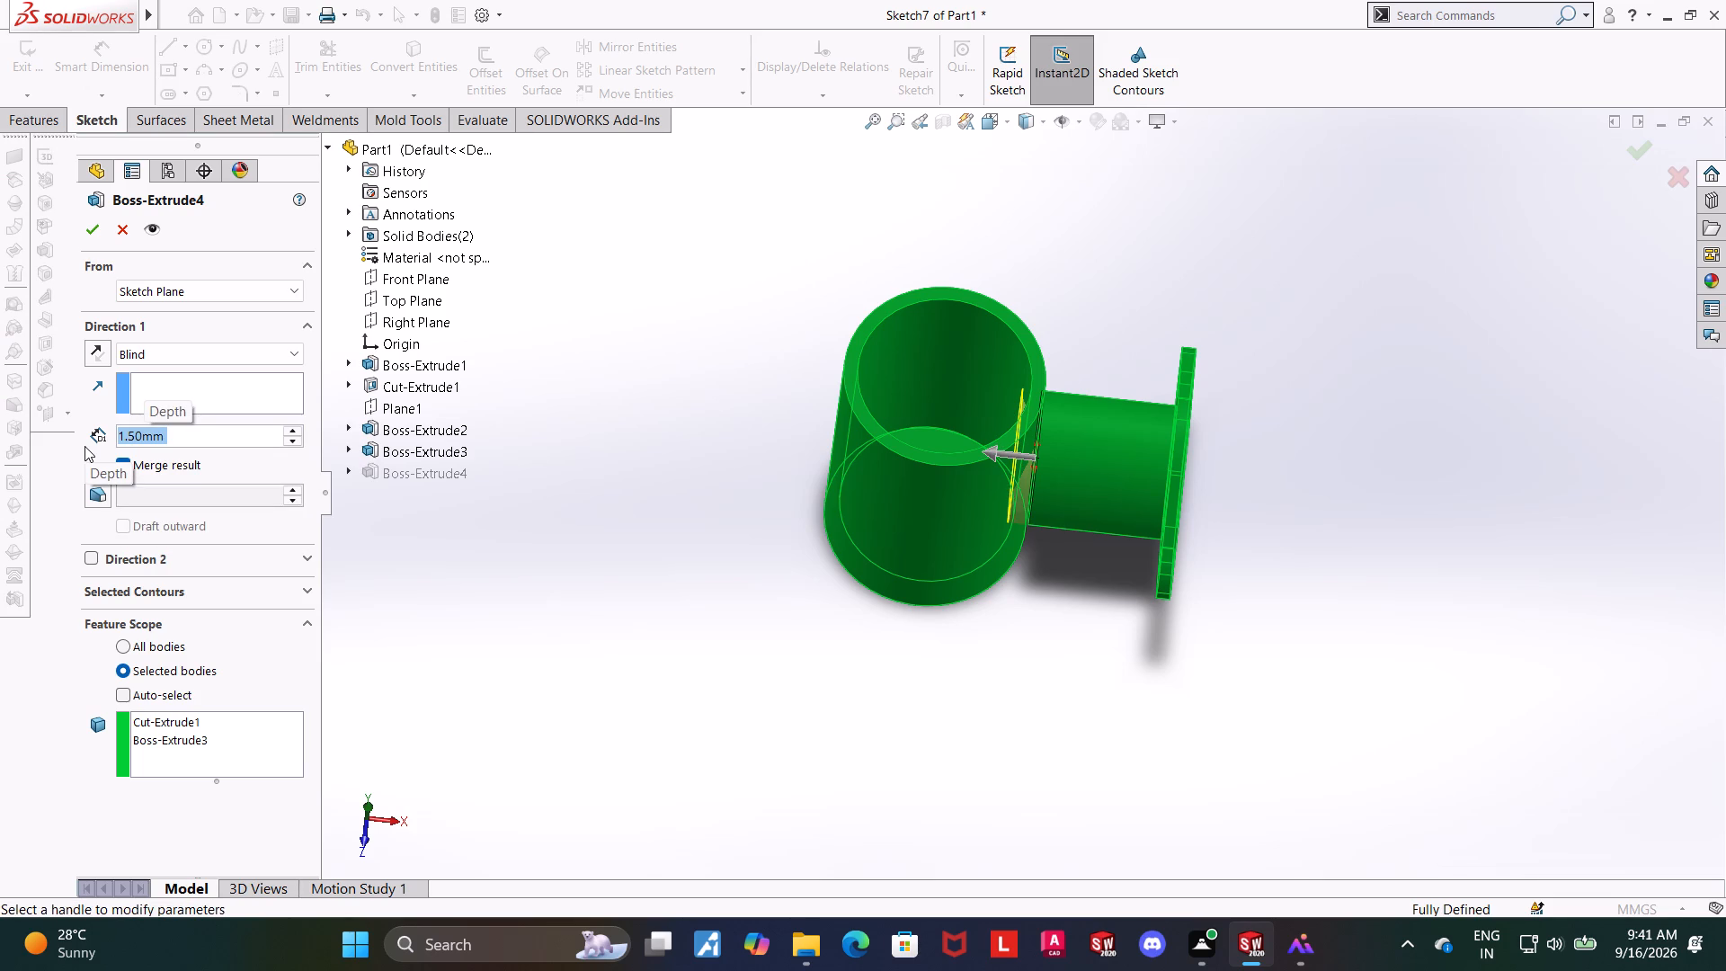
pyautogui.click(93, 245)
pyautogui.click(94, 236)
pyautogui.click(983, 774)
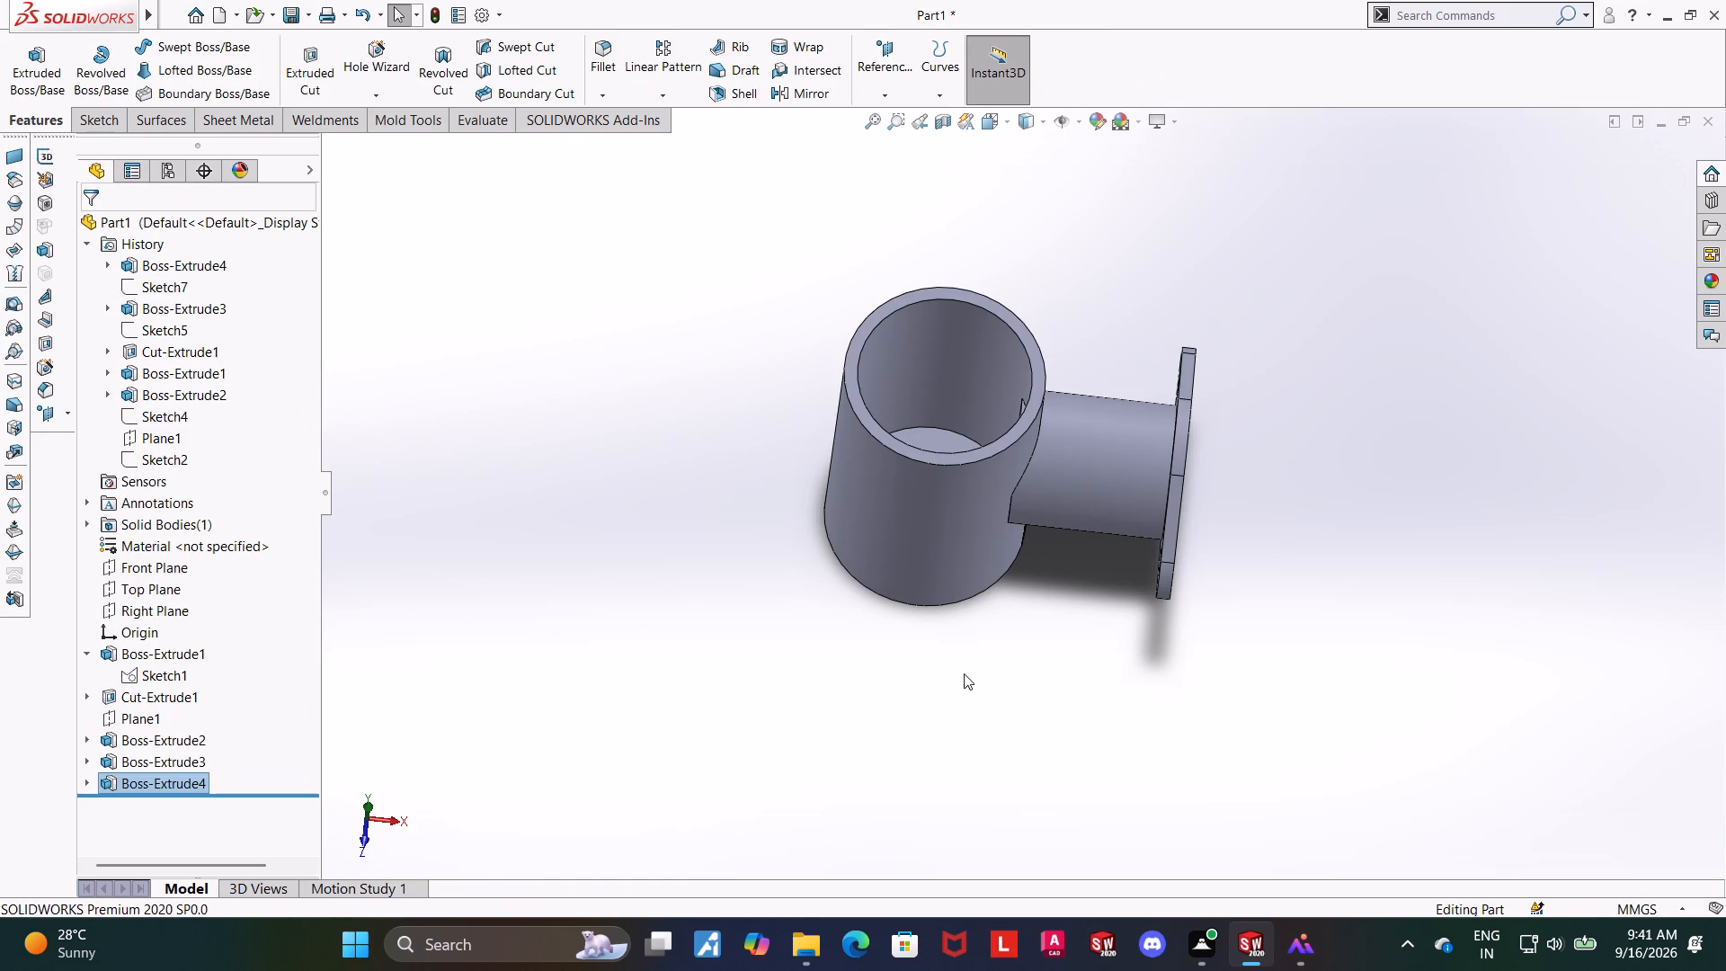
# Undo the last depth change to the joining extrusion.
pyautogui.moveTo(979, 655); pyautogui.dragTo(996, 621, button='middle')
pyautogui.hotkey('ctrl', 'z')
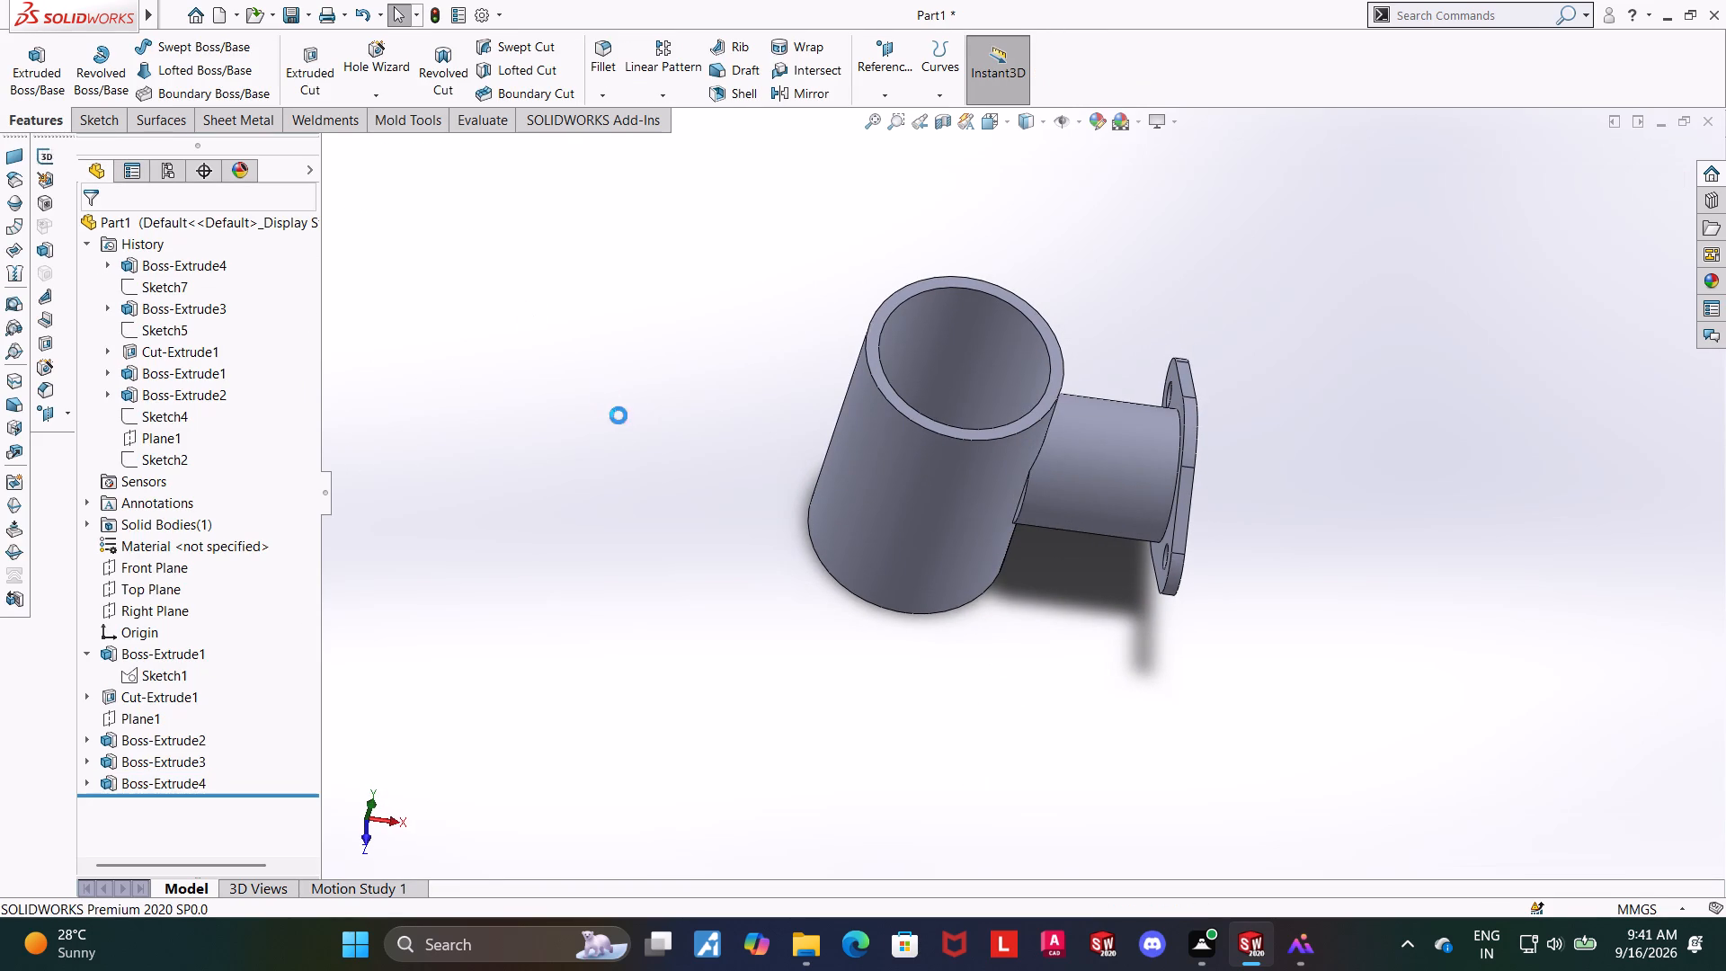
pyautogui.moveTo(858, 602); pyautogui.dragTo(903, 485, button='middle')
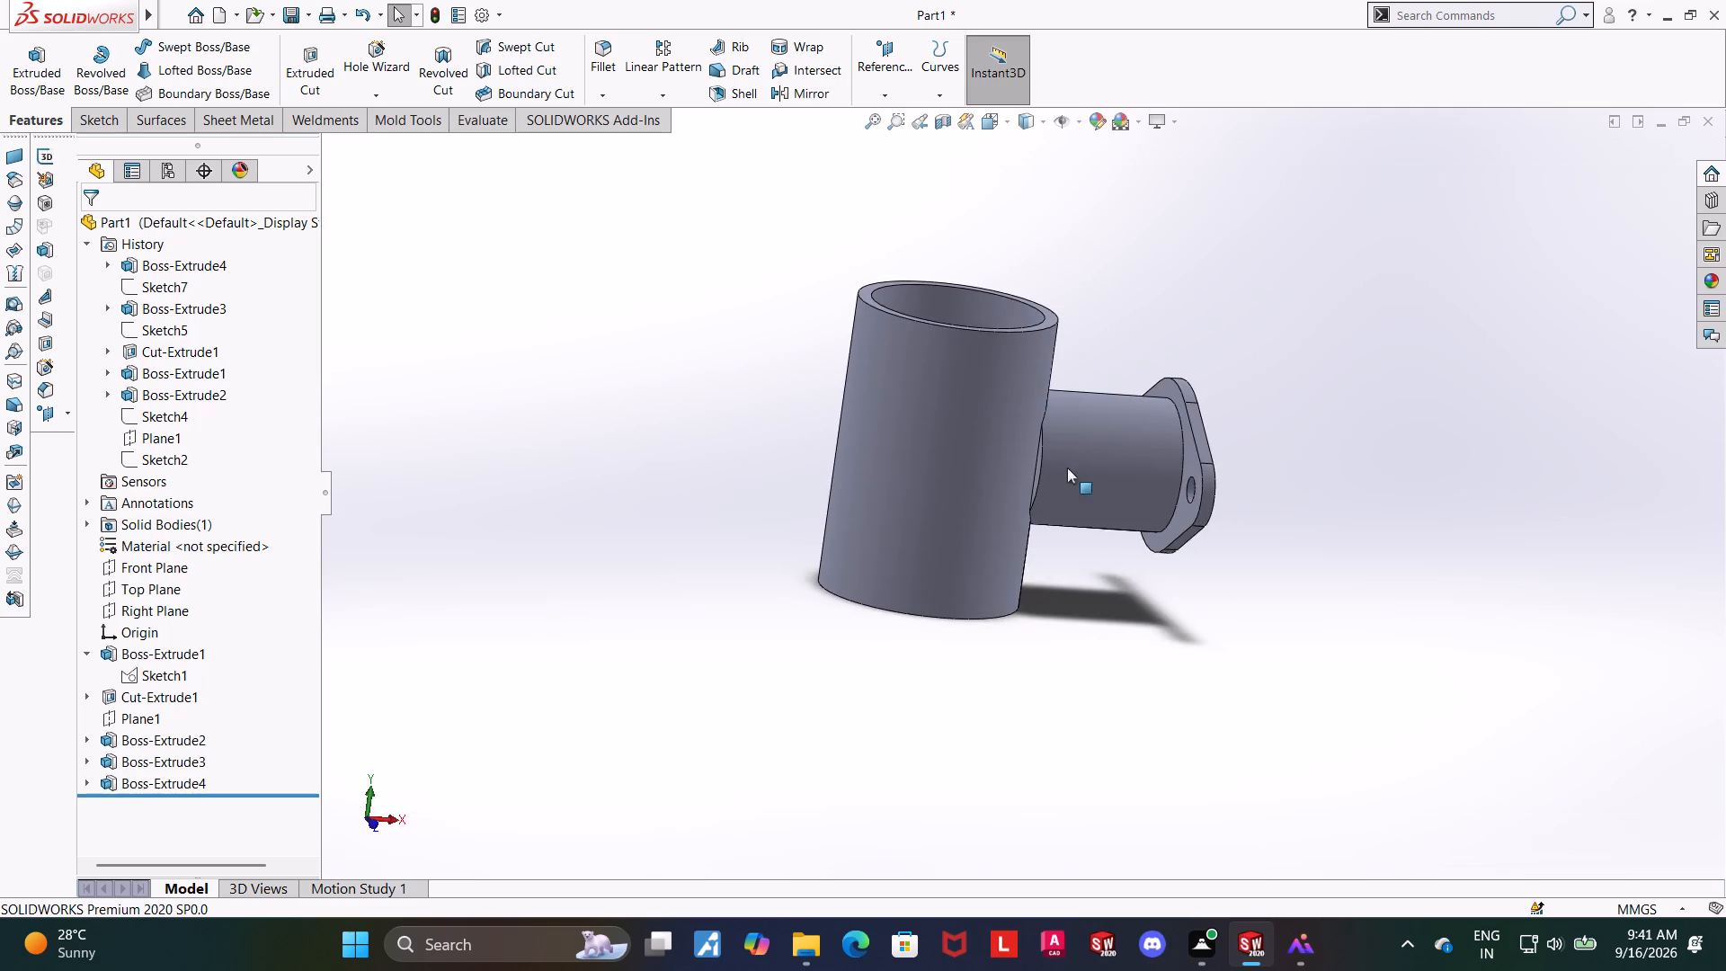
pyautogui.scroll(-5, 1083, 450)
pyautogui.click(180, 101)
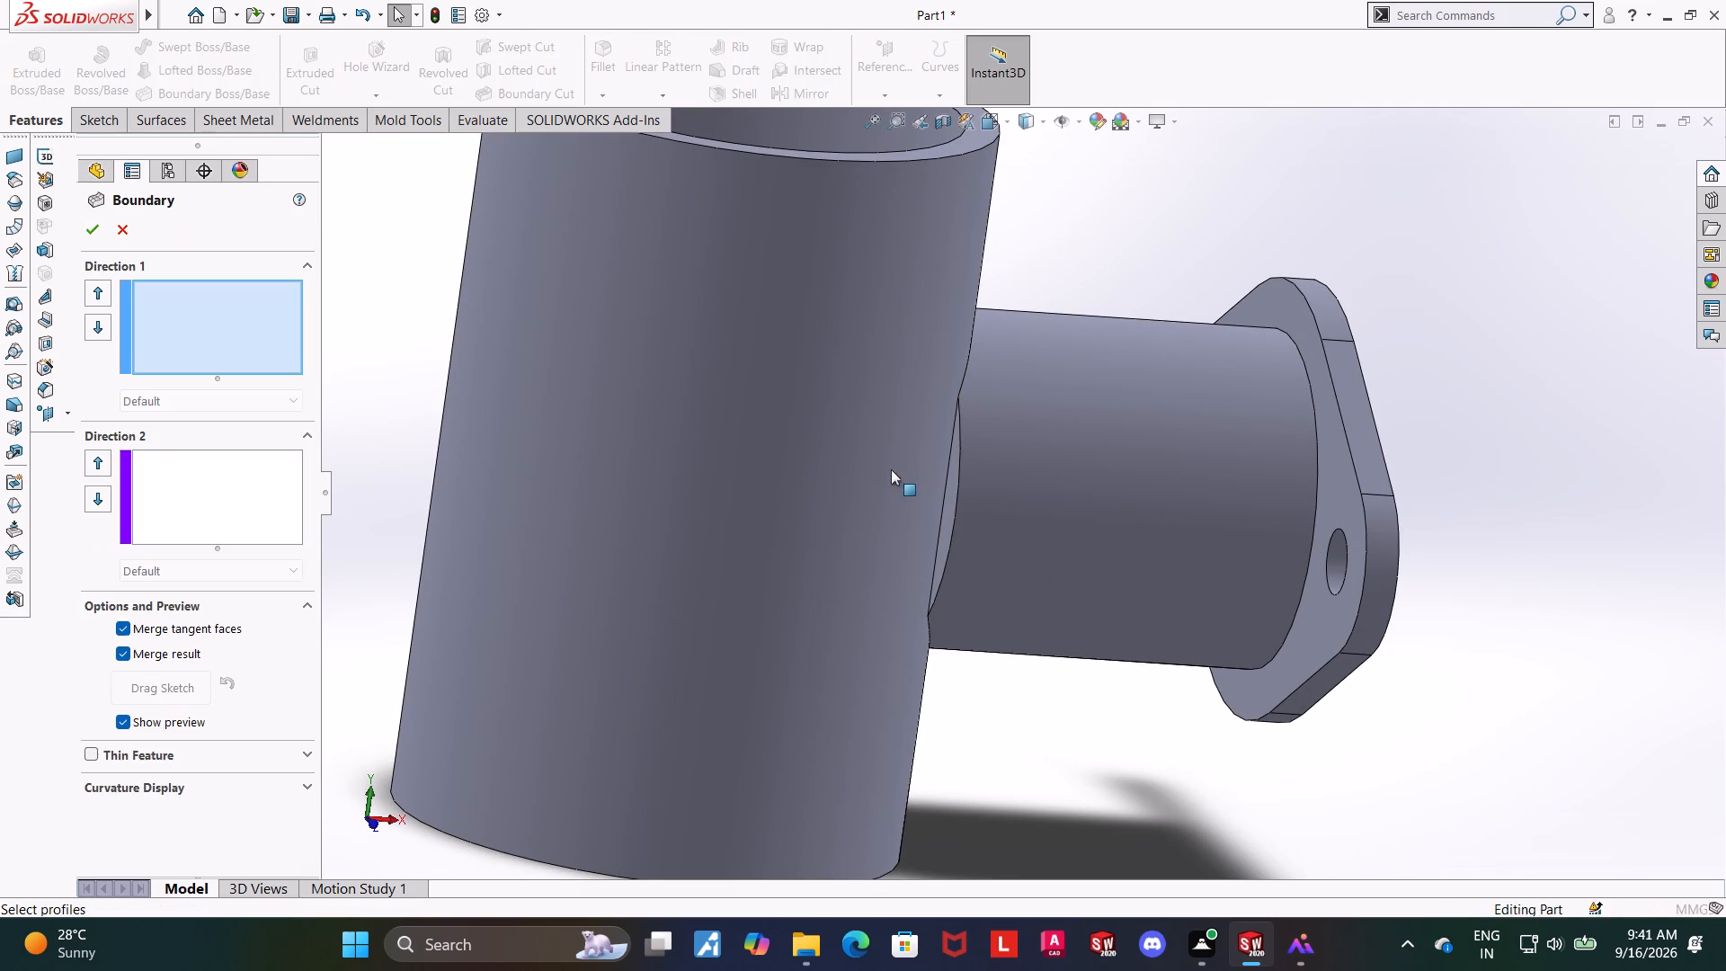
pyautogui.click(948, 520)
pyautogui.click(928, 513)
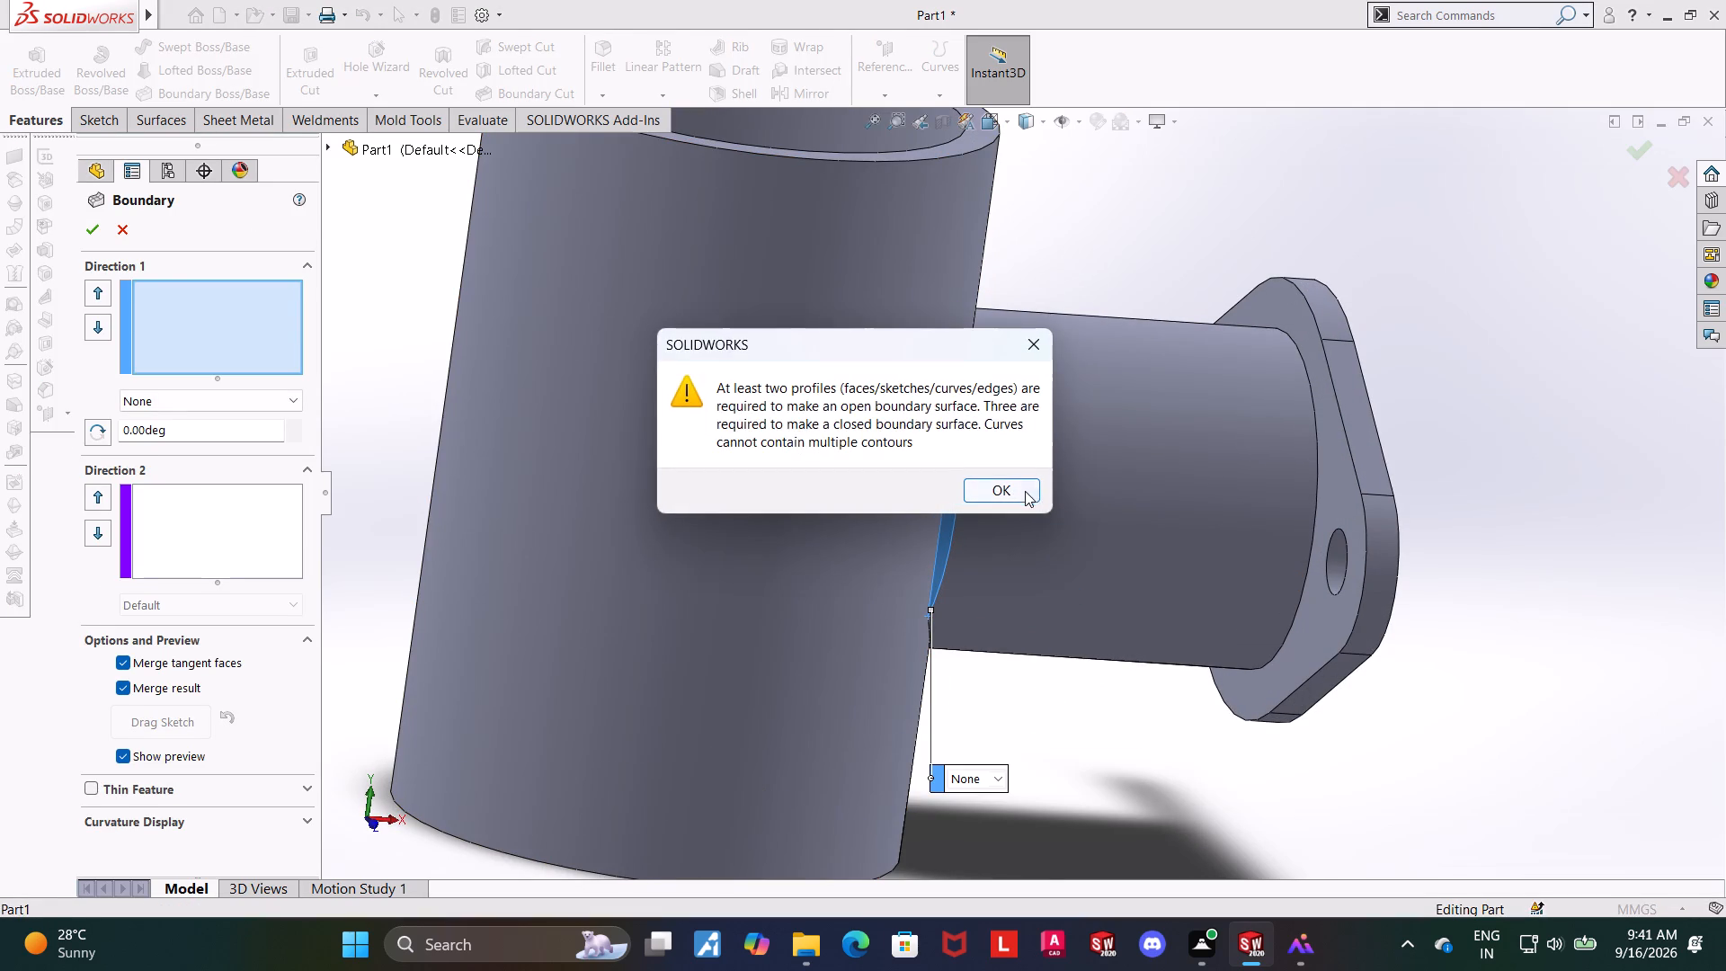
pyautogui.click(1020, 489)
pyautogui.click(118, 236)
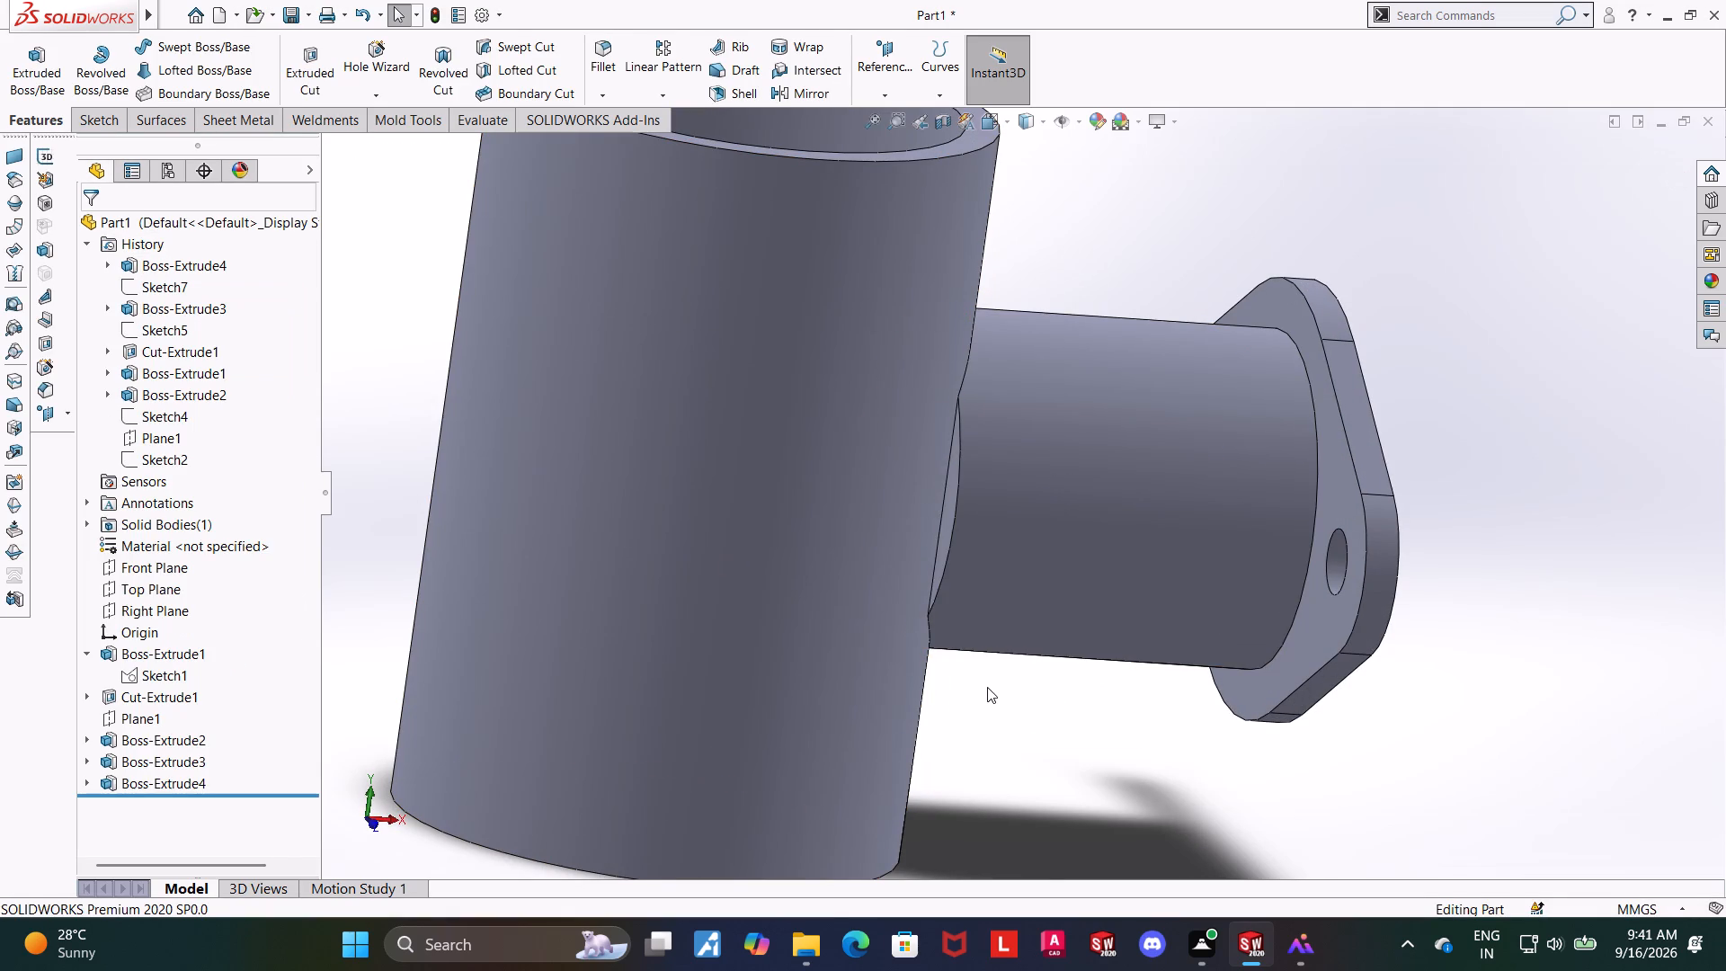
# Delete the joining extrusion (Boss-Extrude4) between the side boss and the main cylinder, keeping its sketch.
pyautogui.moveTo(981, 690); pyautogui.dragTo(957, 688, button='middle')
pyautogui.scroll(2, 984, 653)
pyautogui.middleClick(1012, 651)
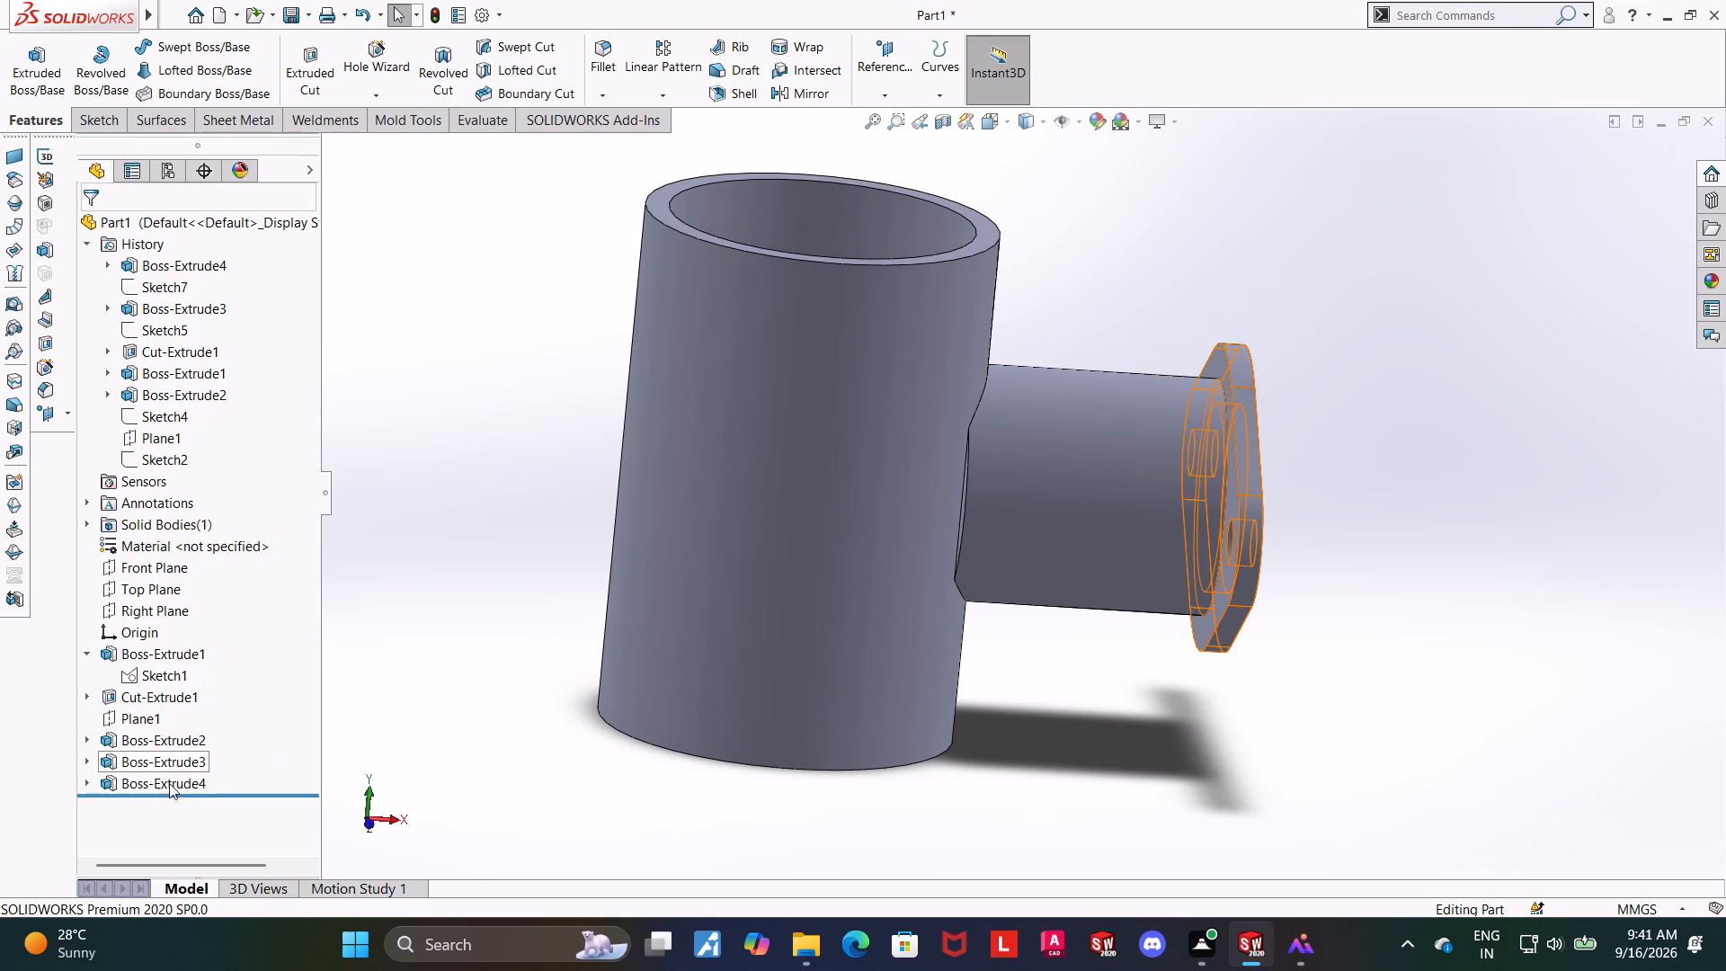
pyautogui.rightClick(111, 779)
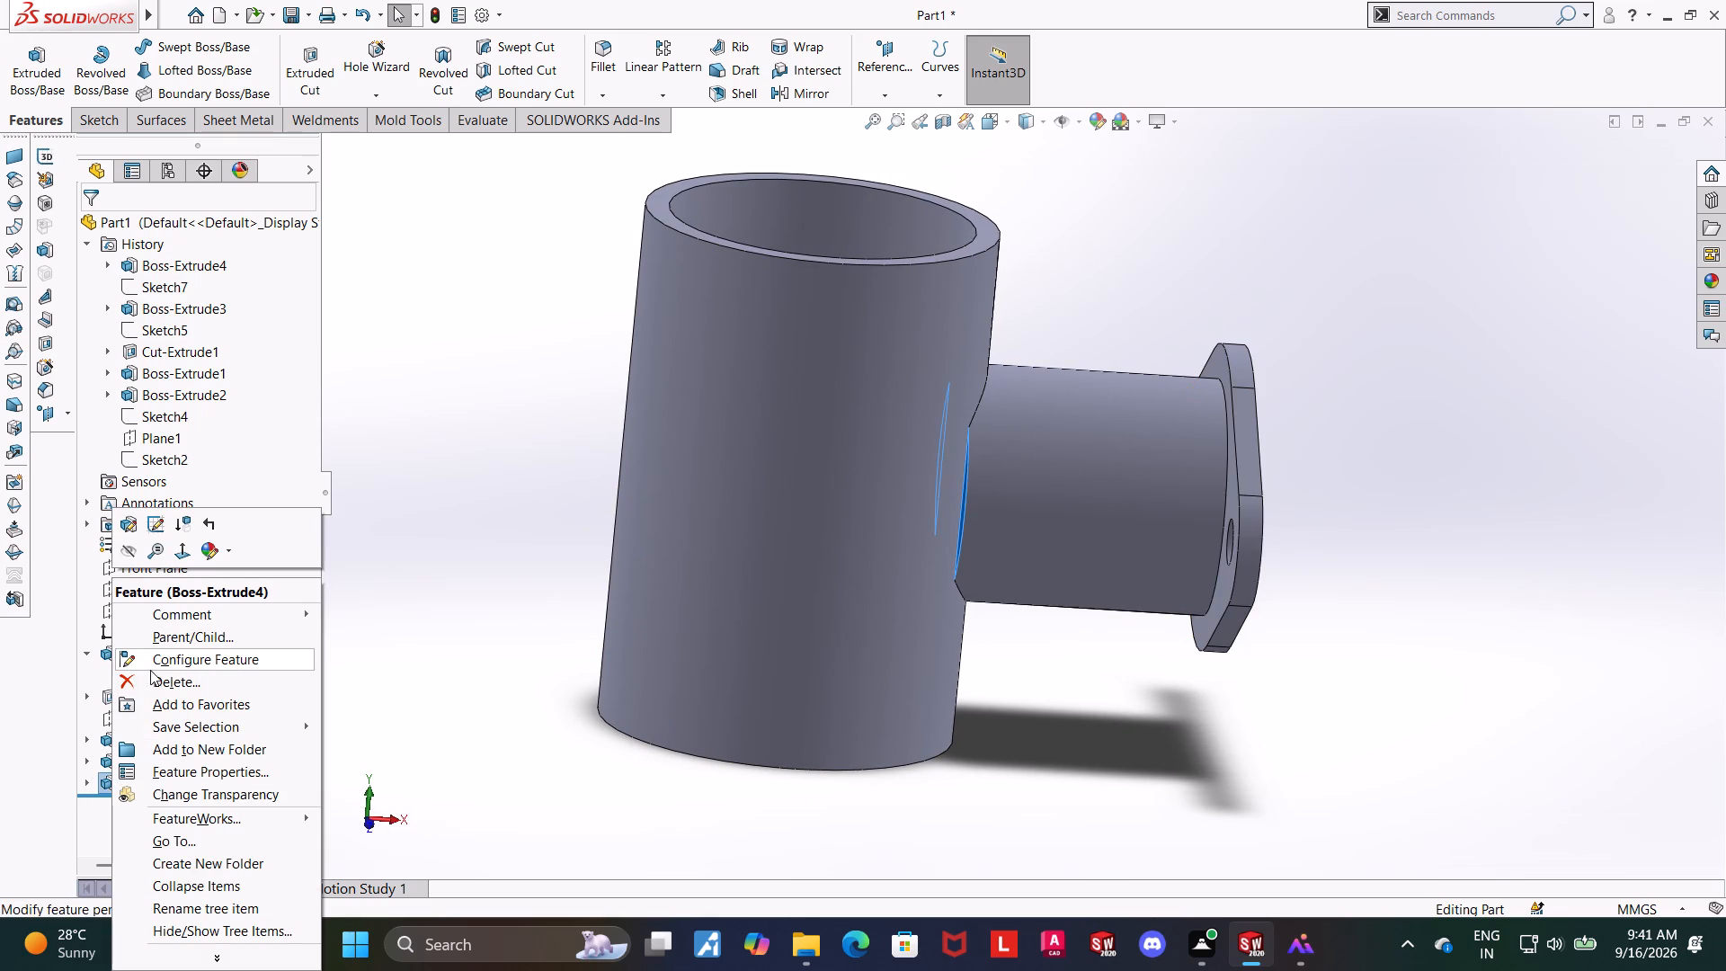
pyautogui.click(153, 673)
pyautogui.click(979, 344)
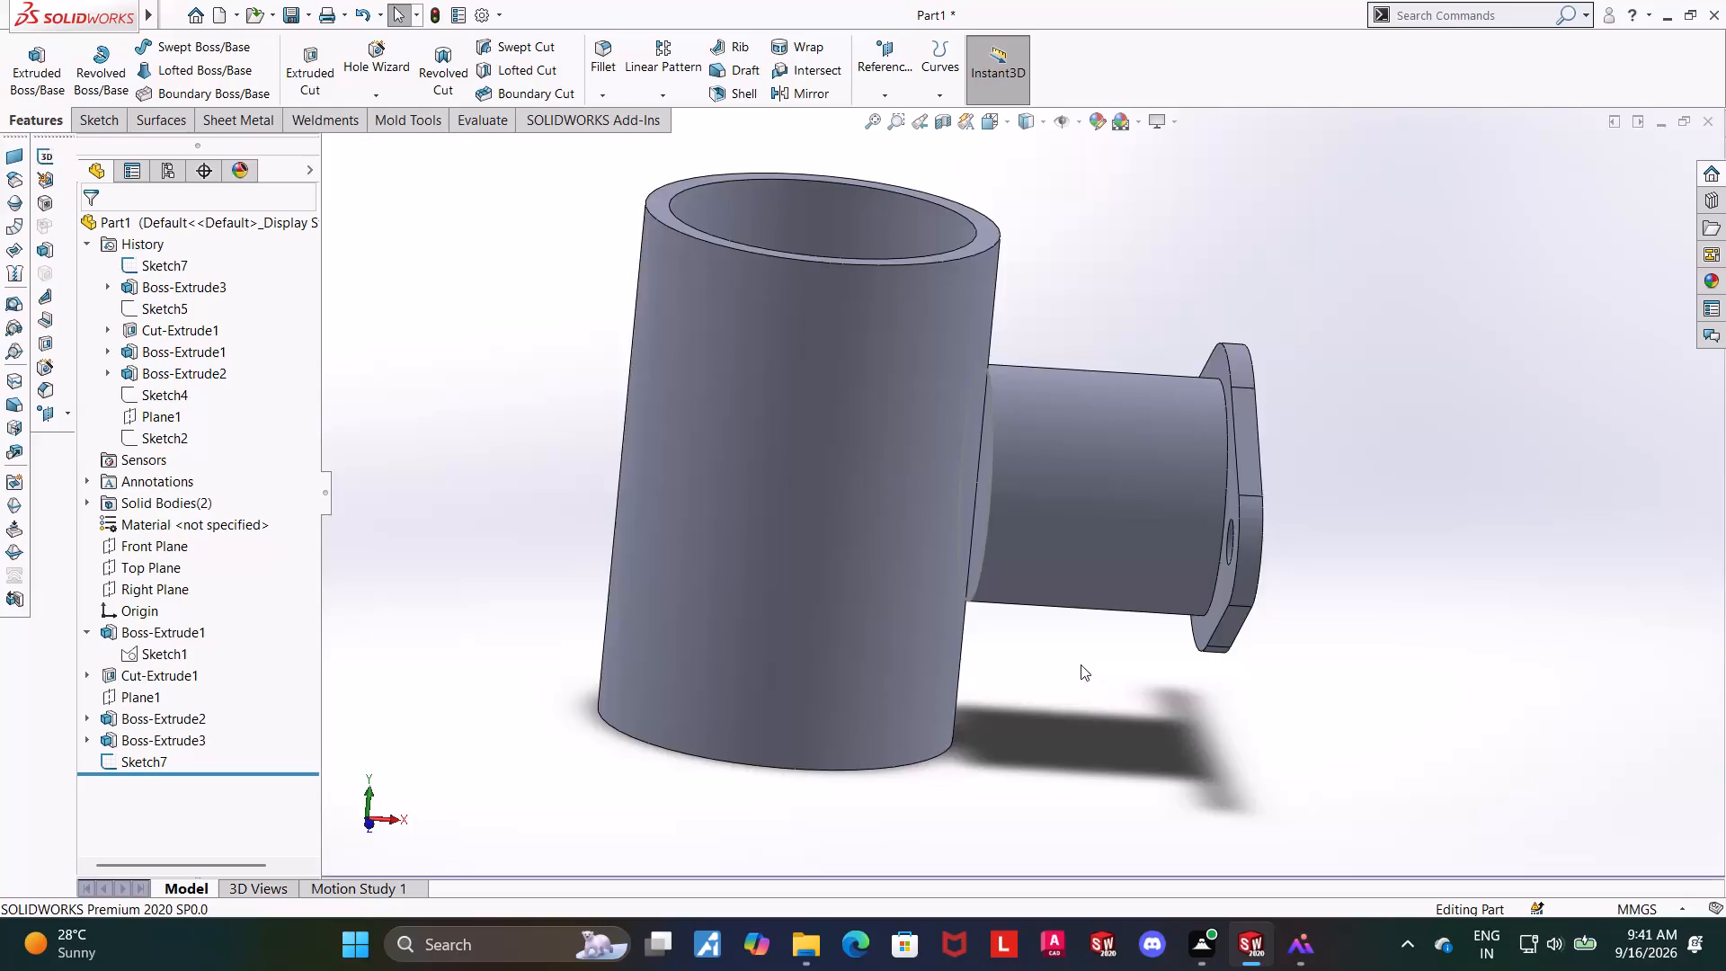
# Select the side boss's flat end face next to the main cylinder.
pyautogui.moveTo(1067, 664); pyautogui.dragTo(1080, 664, button='middle')
pyautogui.click(988, 504)
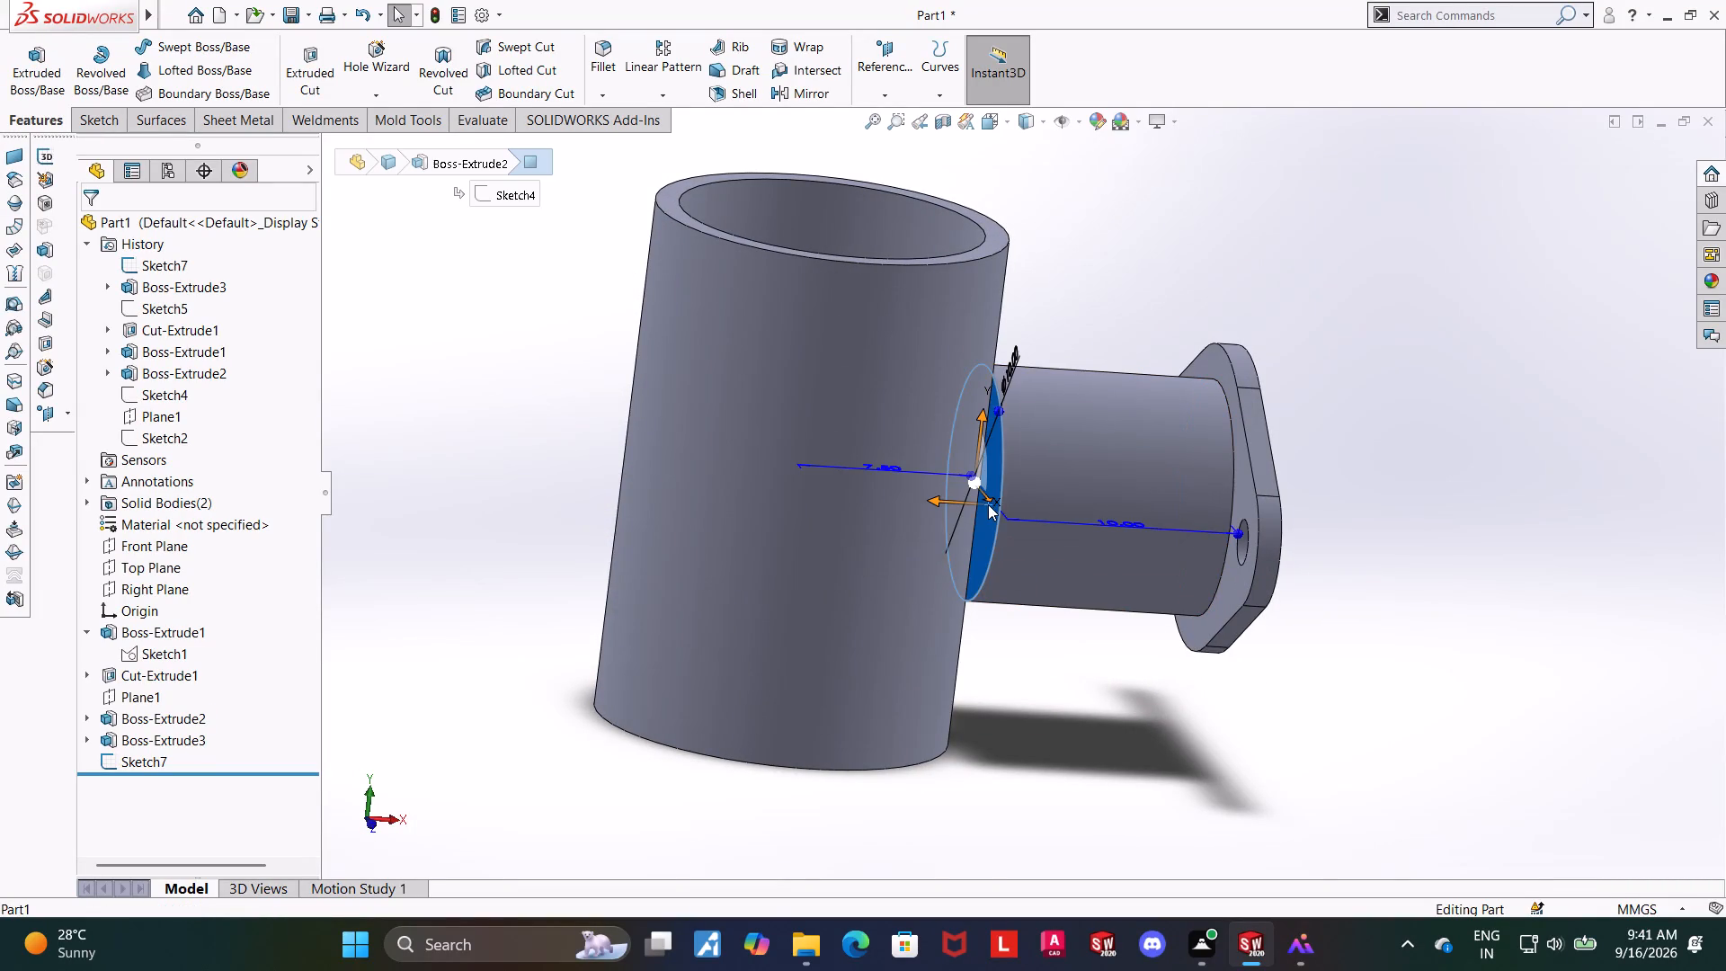
pyautogui.middleClick(1046, 643)
pyautogui.click(339, 763)
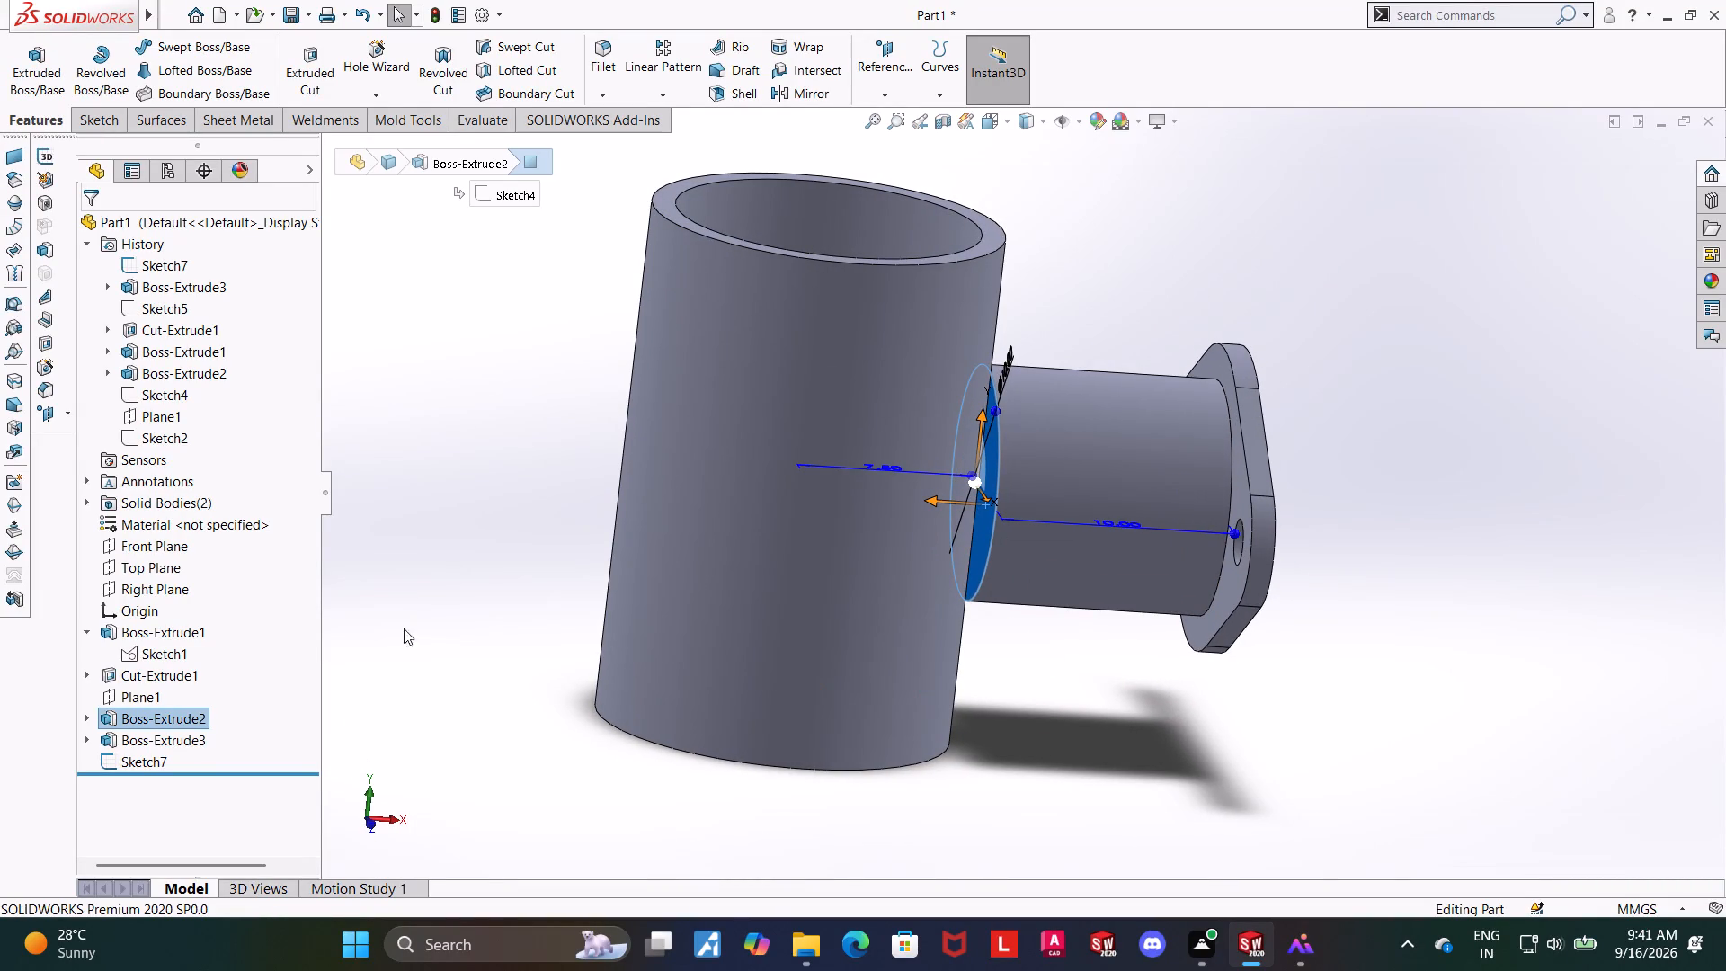
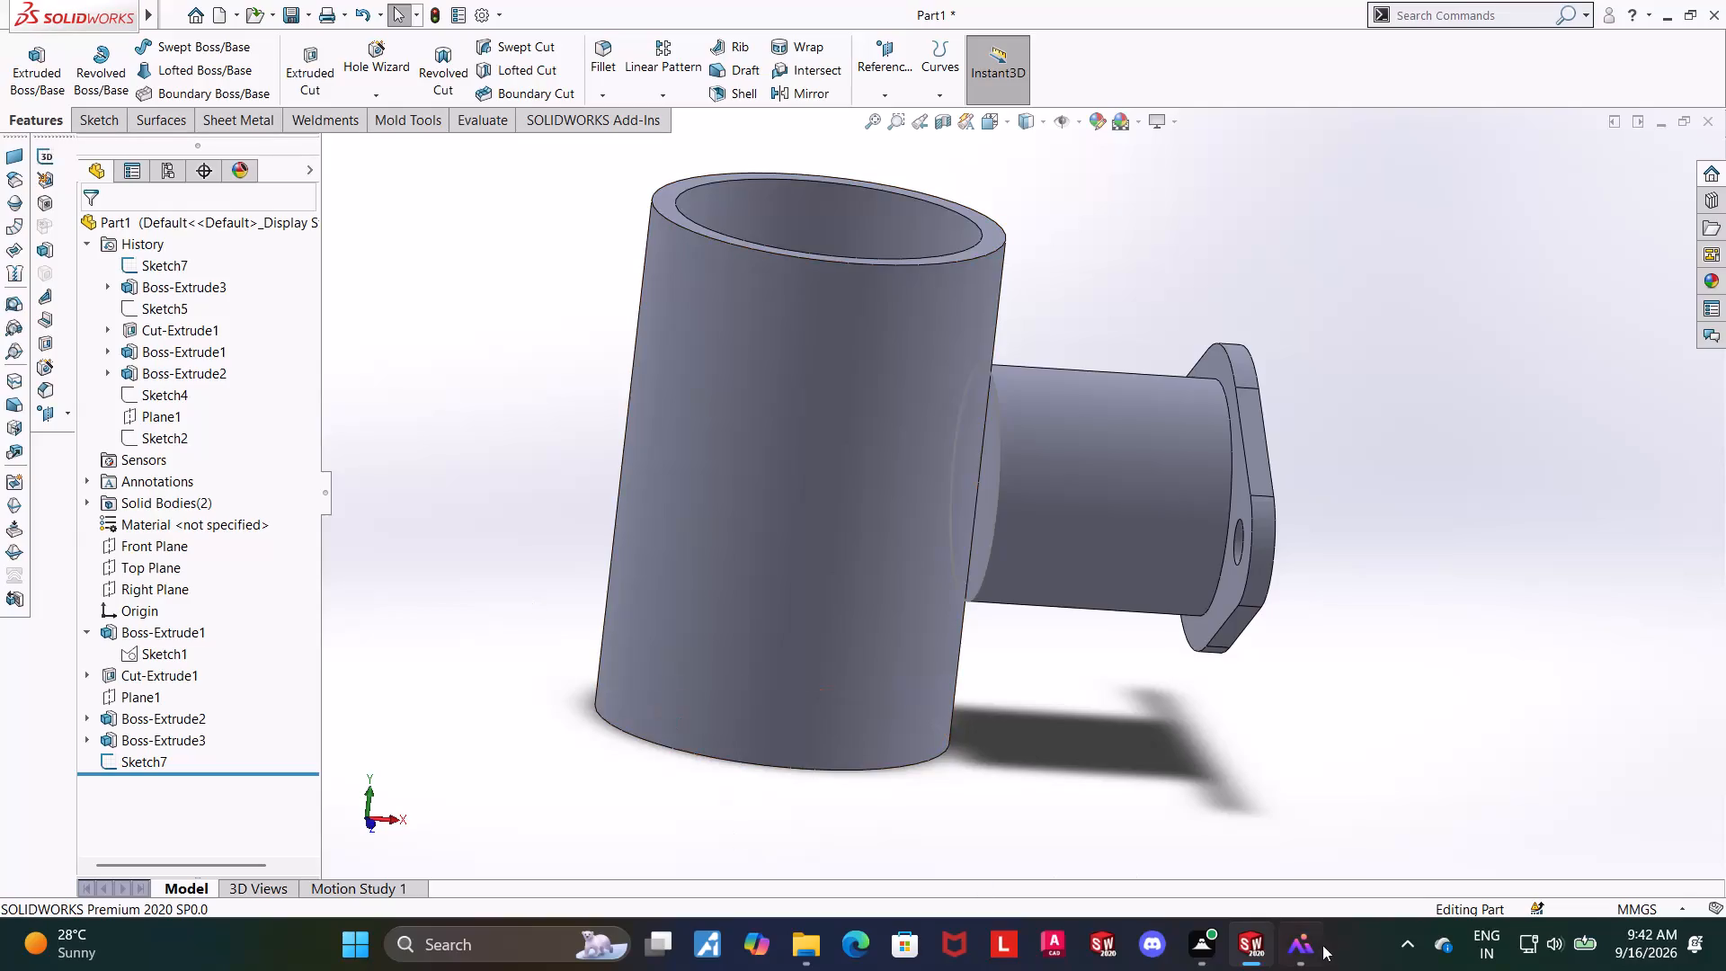
# Look over the exploded carburetor assembly drawing in the image viewer, and return to the part to examine its flanged side boss.
pyautogui.click(1308, 961)
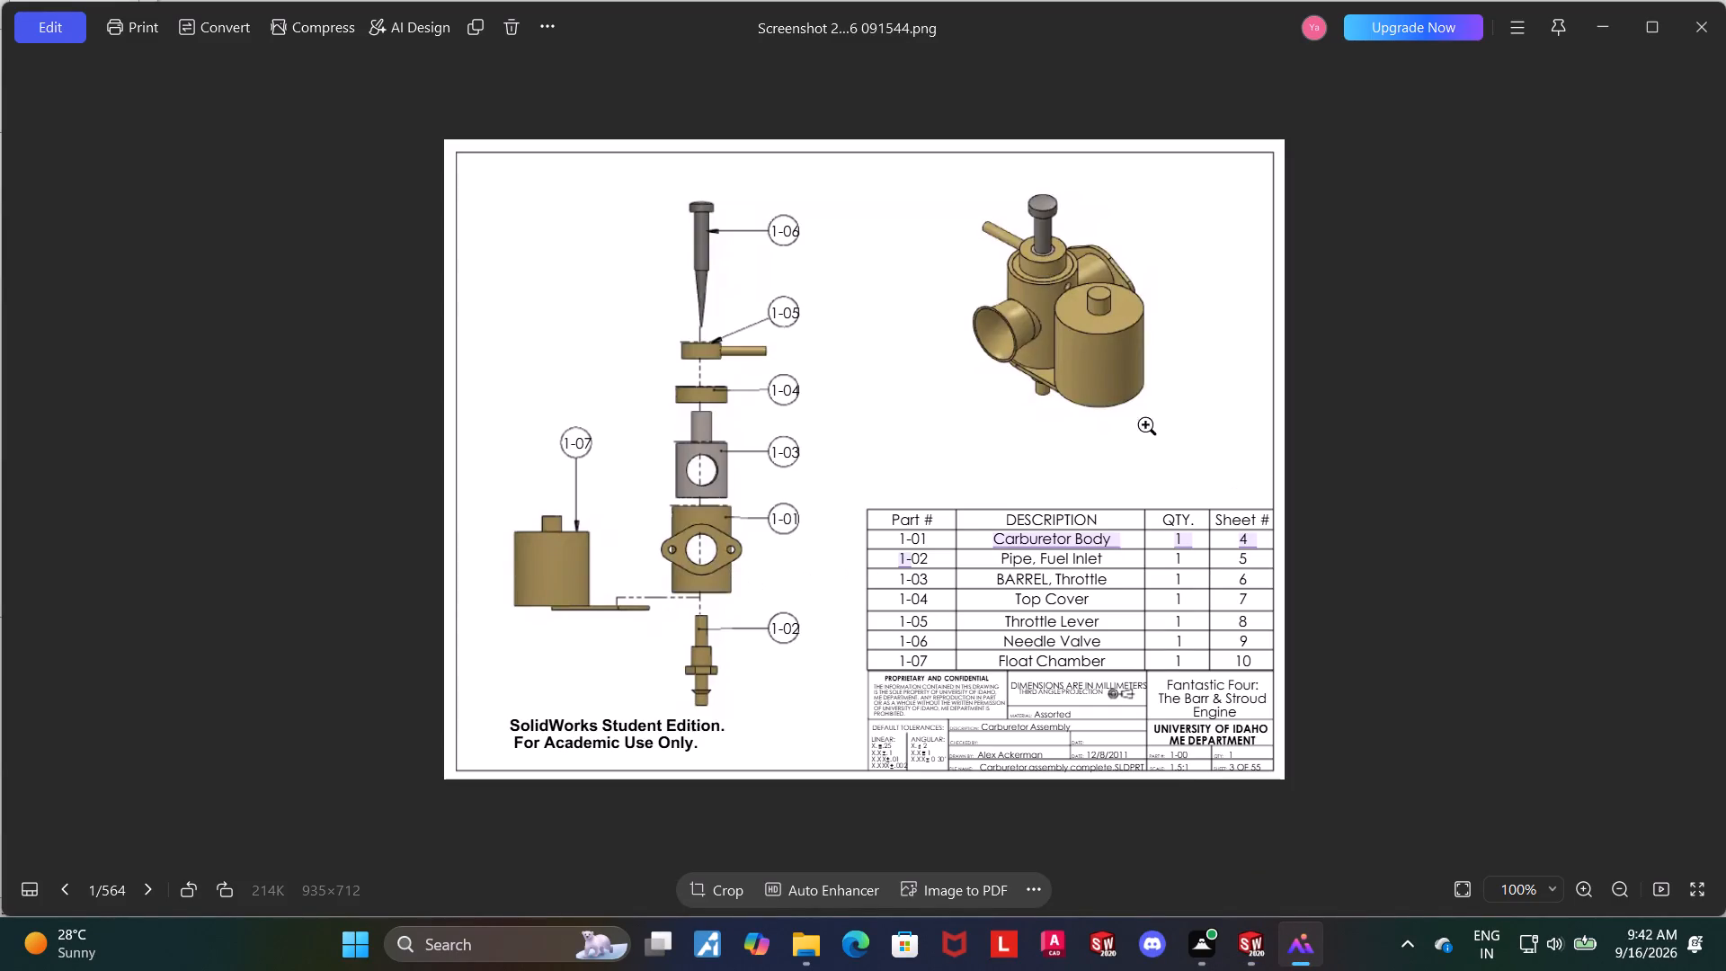
pyautogui.click(1249, 936)
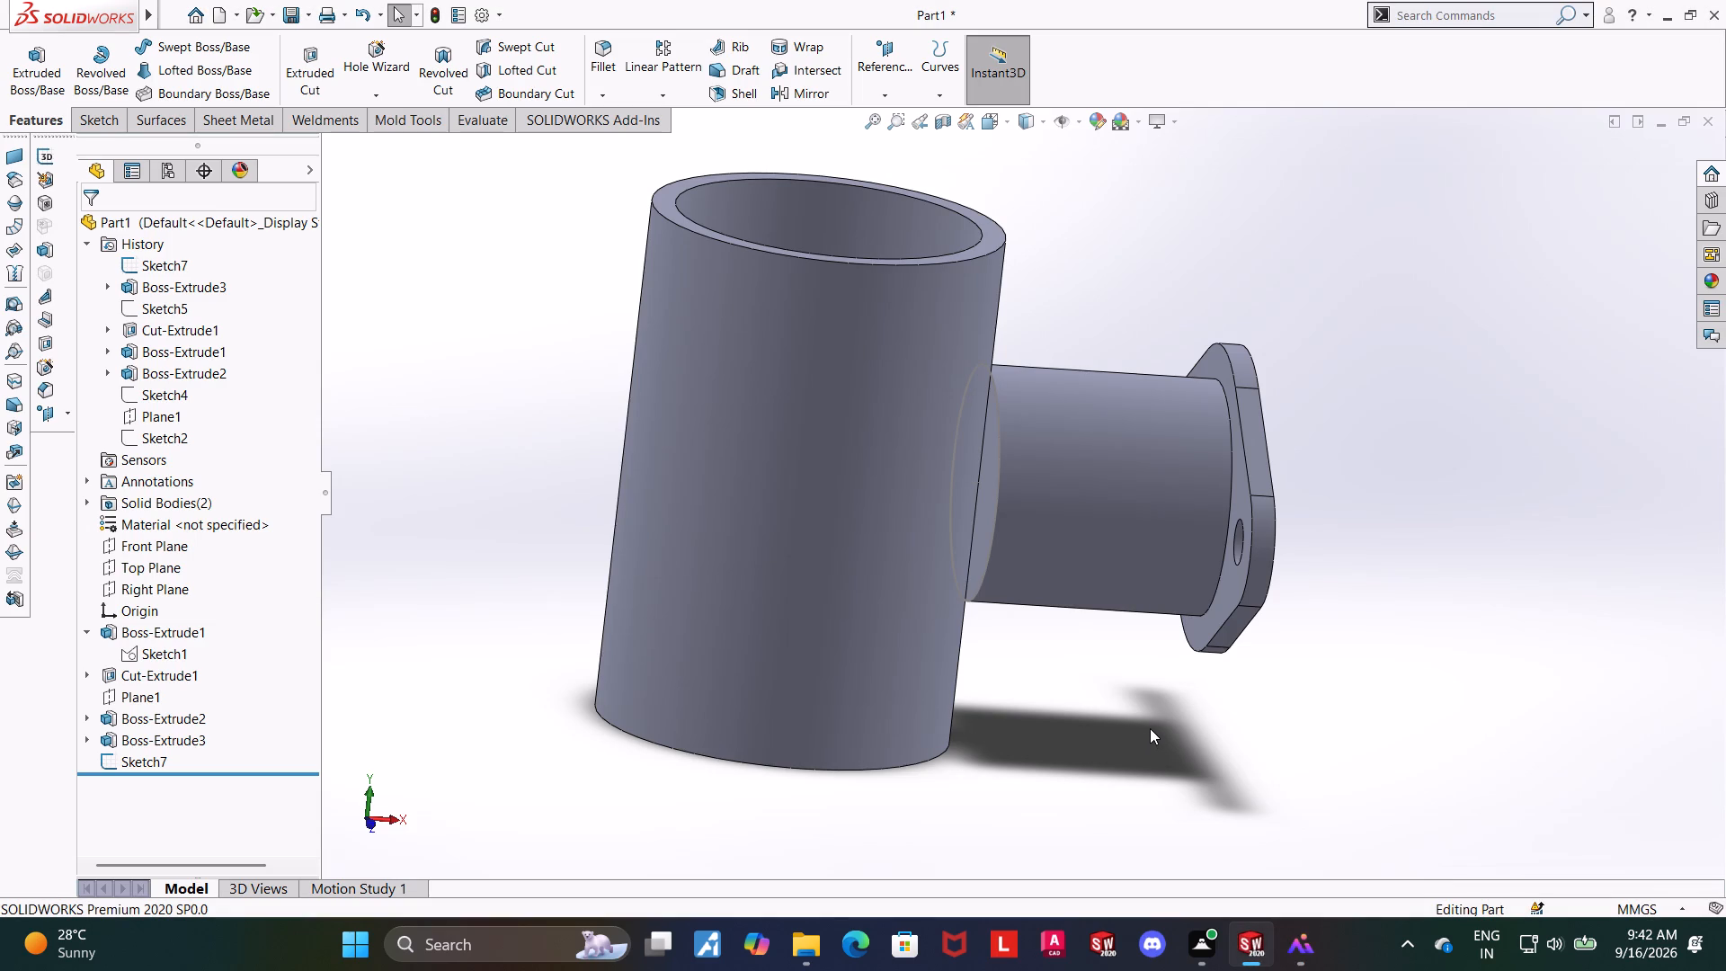
pyautogui.moveTo(1196, 735); pyautogui.dragTo(1028, 658, button='middle')
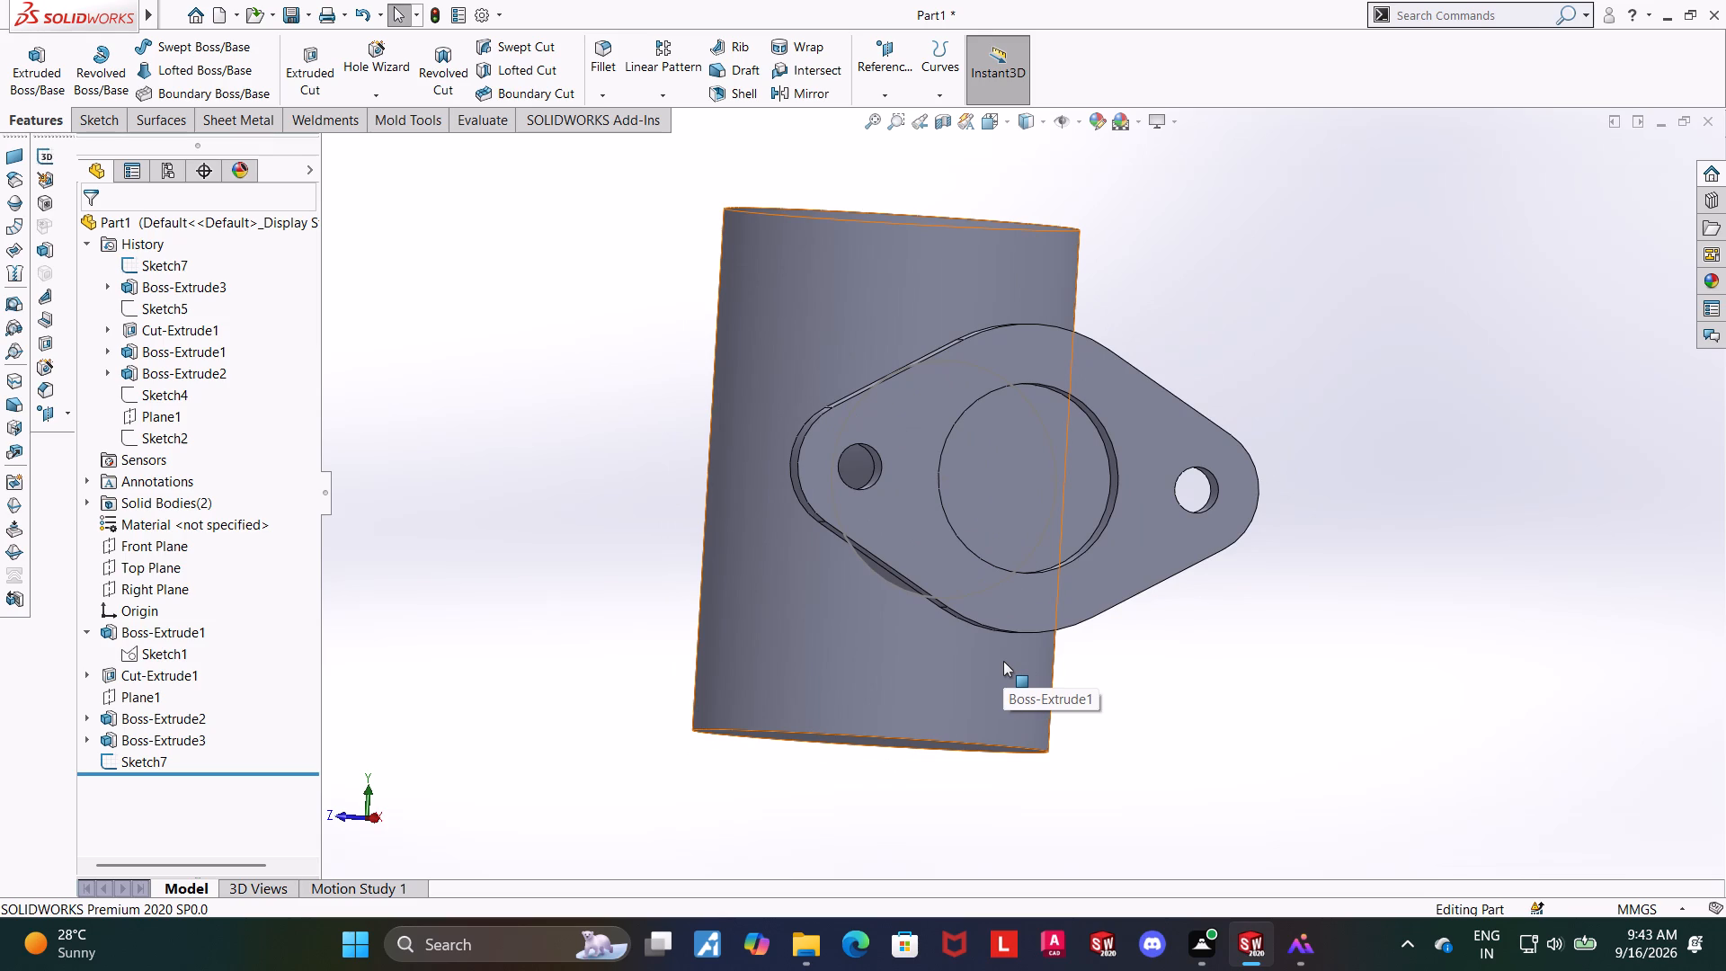
pyautogui.scroll(-1, 1186, 668)
pyautogui.moveTo(1170, 673); pyautogui.dragTo(1184, 680, button='middle')
pyautogui.scroll(1, 1184, 679)
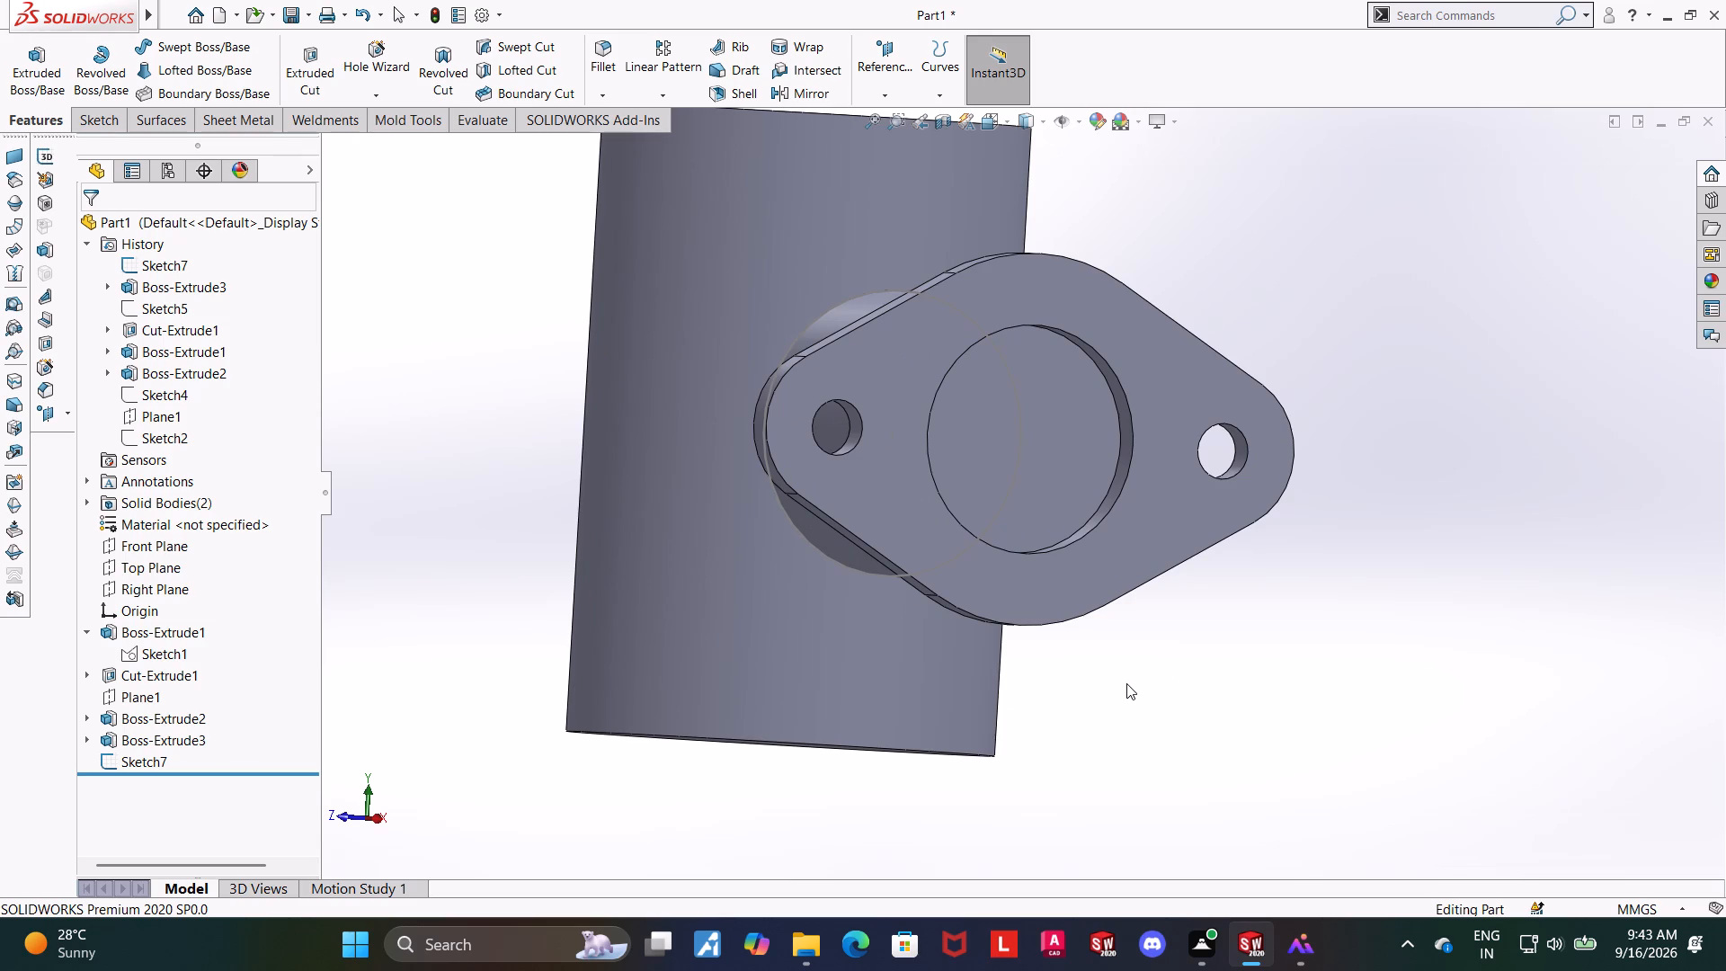
# Extrude the leftover circle sketch (Sketch7) on the side boss's end face up to the main cylinder's outer surface, with the result merged.
pyautogui.click(147, 758)
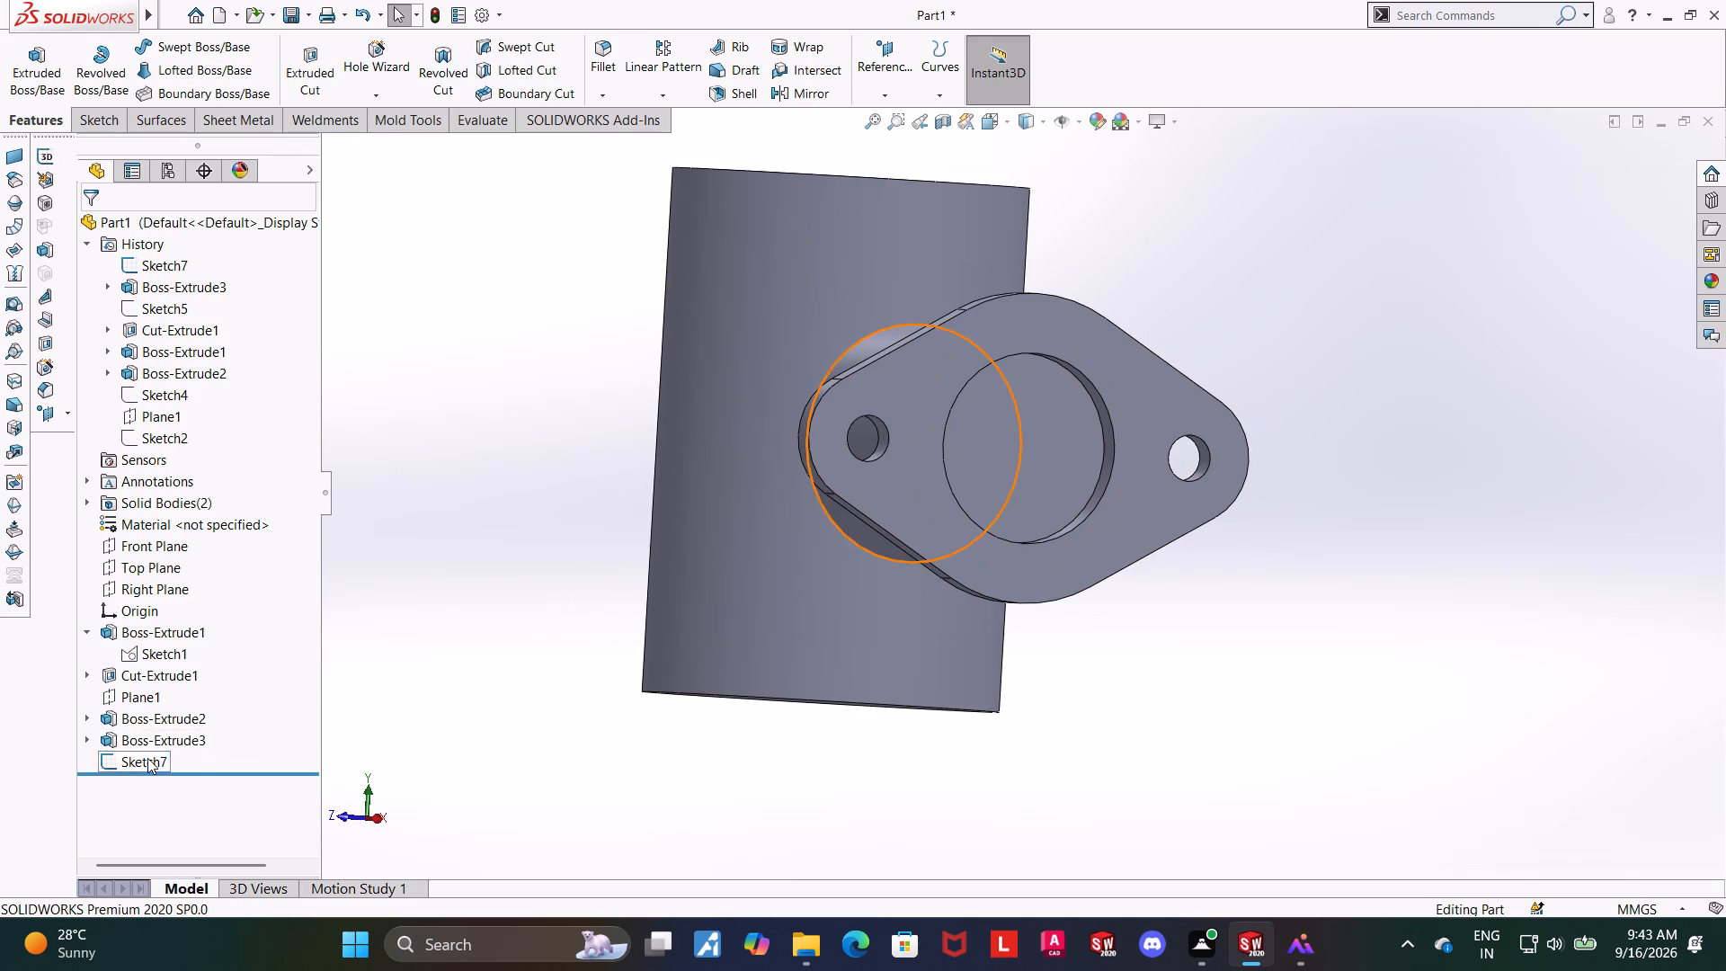
pyautogui.click(520, 654)
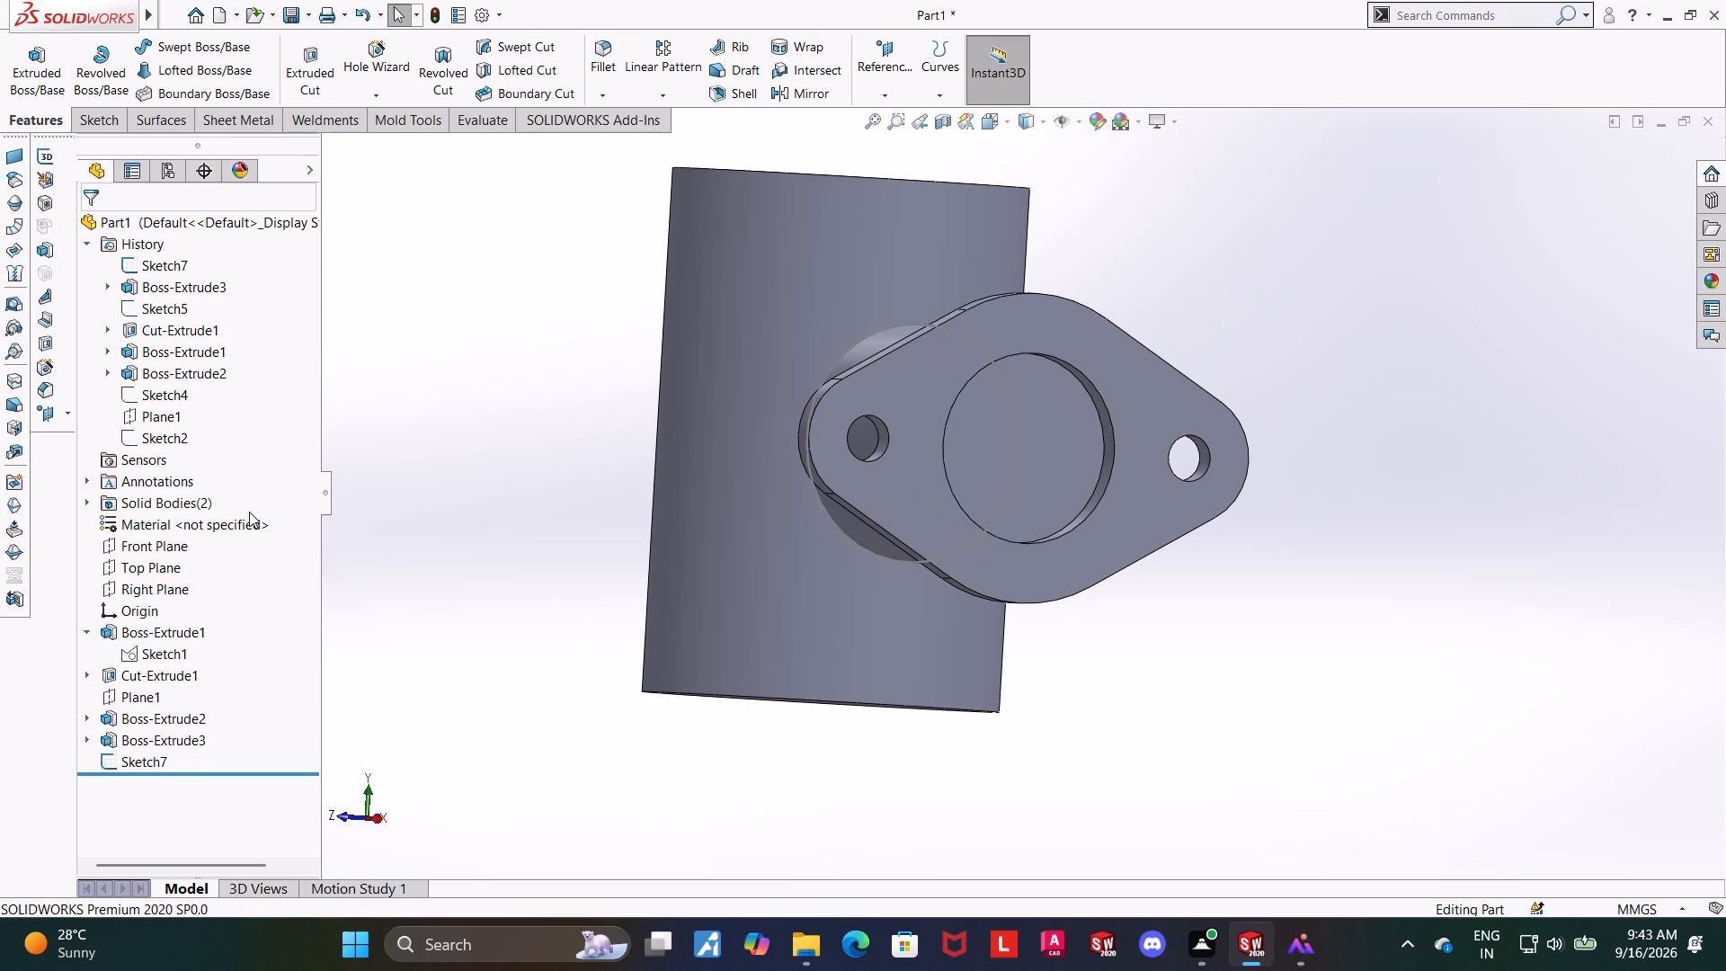
pyautogui.click(146, 772)
pyautogui.click(133, 762)
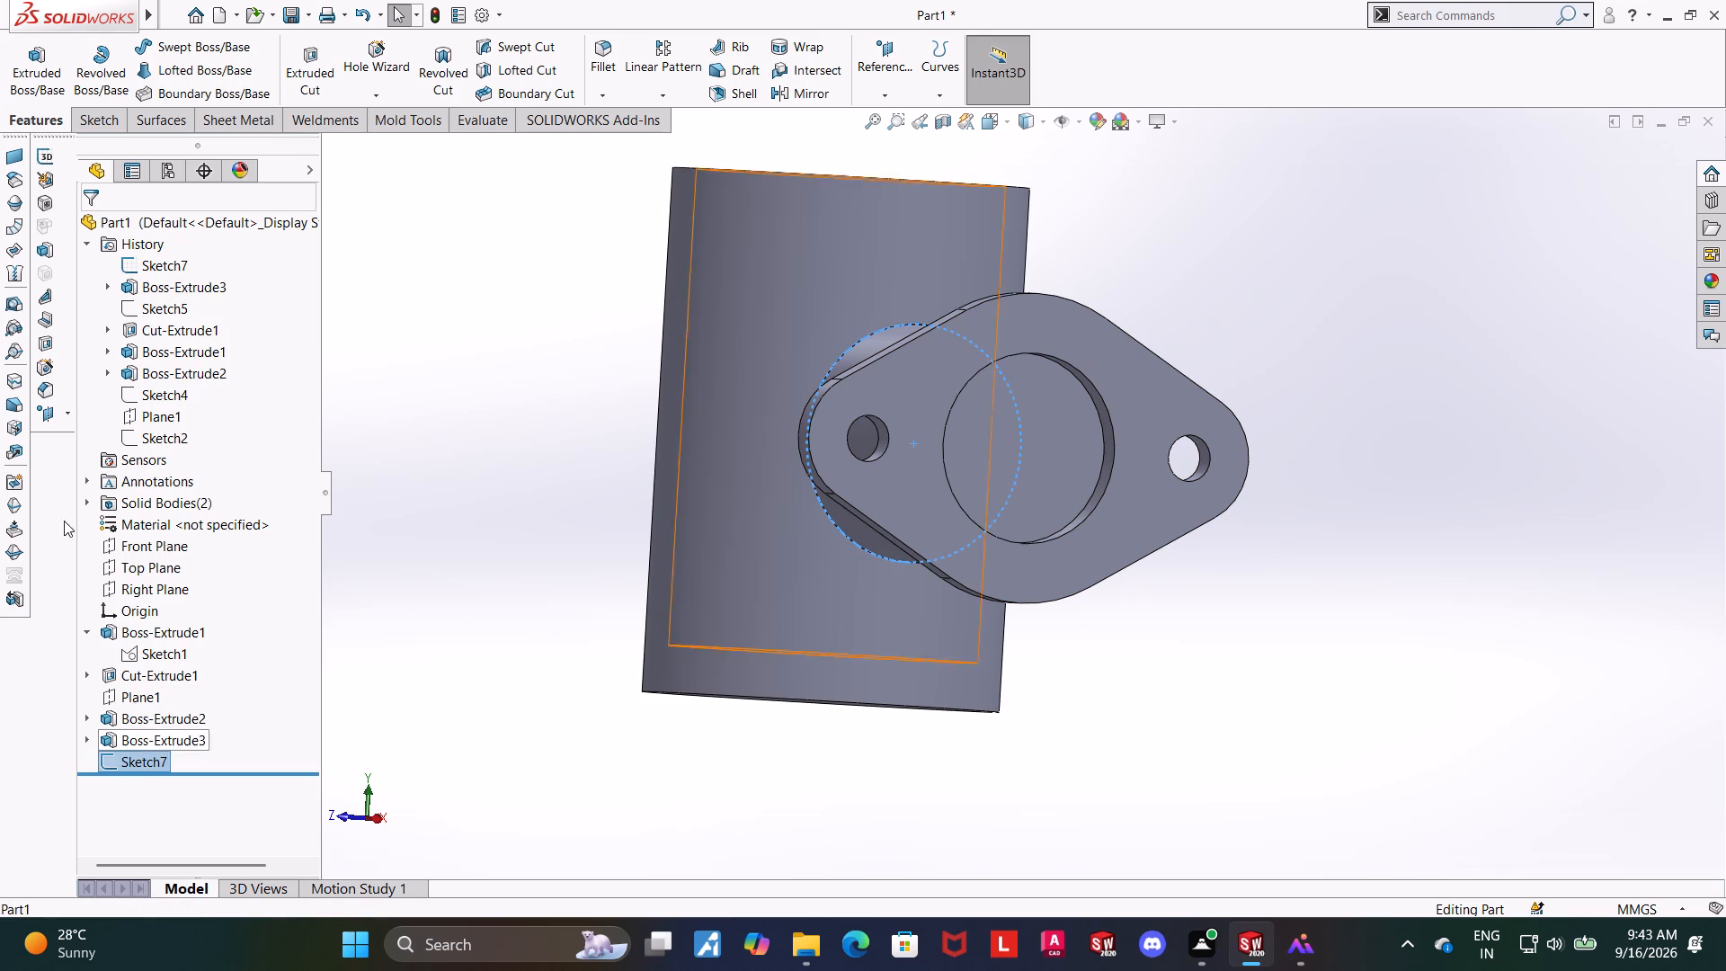
pyautogui.click(27, 62)
pyautogui.moveTo(586, 583); pyautogui.dragTo(630, 583, button='middle')
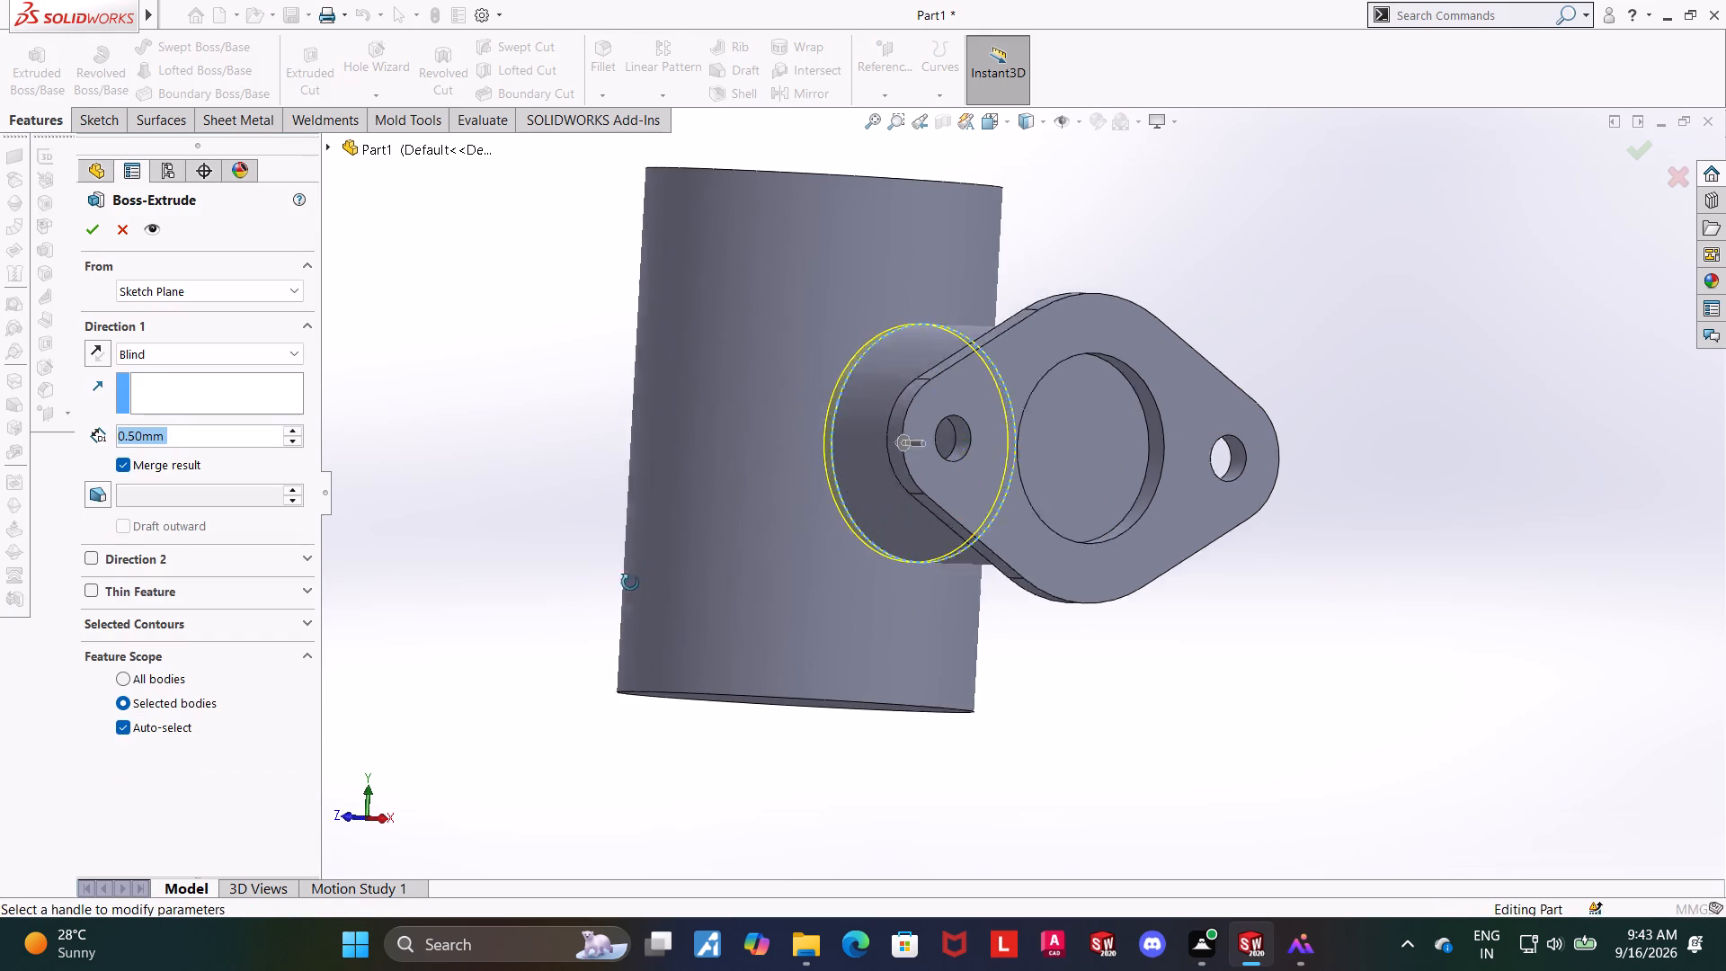
pyautogui.moveTo(630, 583); pyautogui.dragTo(643, 583, button='middle')
pyautogui.click(196, 365)
pyautogui.click(193, 355)
pyautogui.click(182, 436)
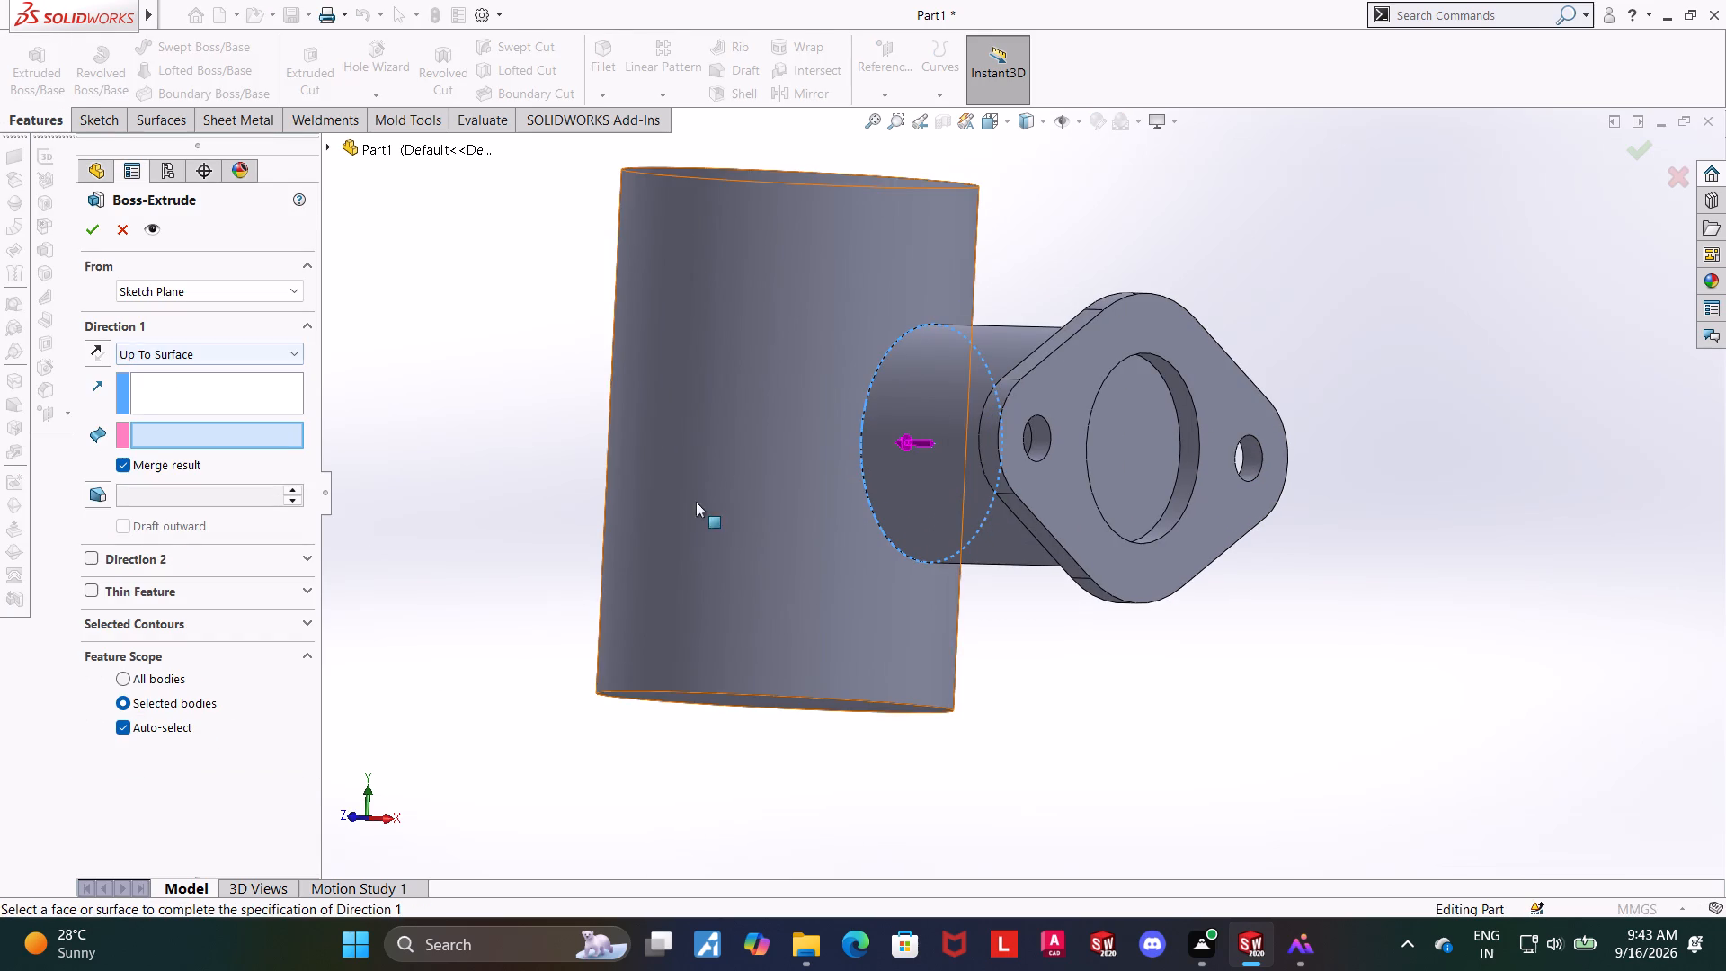
pyautogui.click(838, 589)
pyautogui.moveTo(1189, 659); pyautogui.dragTo(1236, 673, button='middle')
pyautogui.click(93, 227)
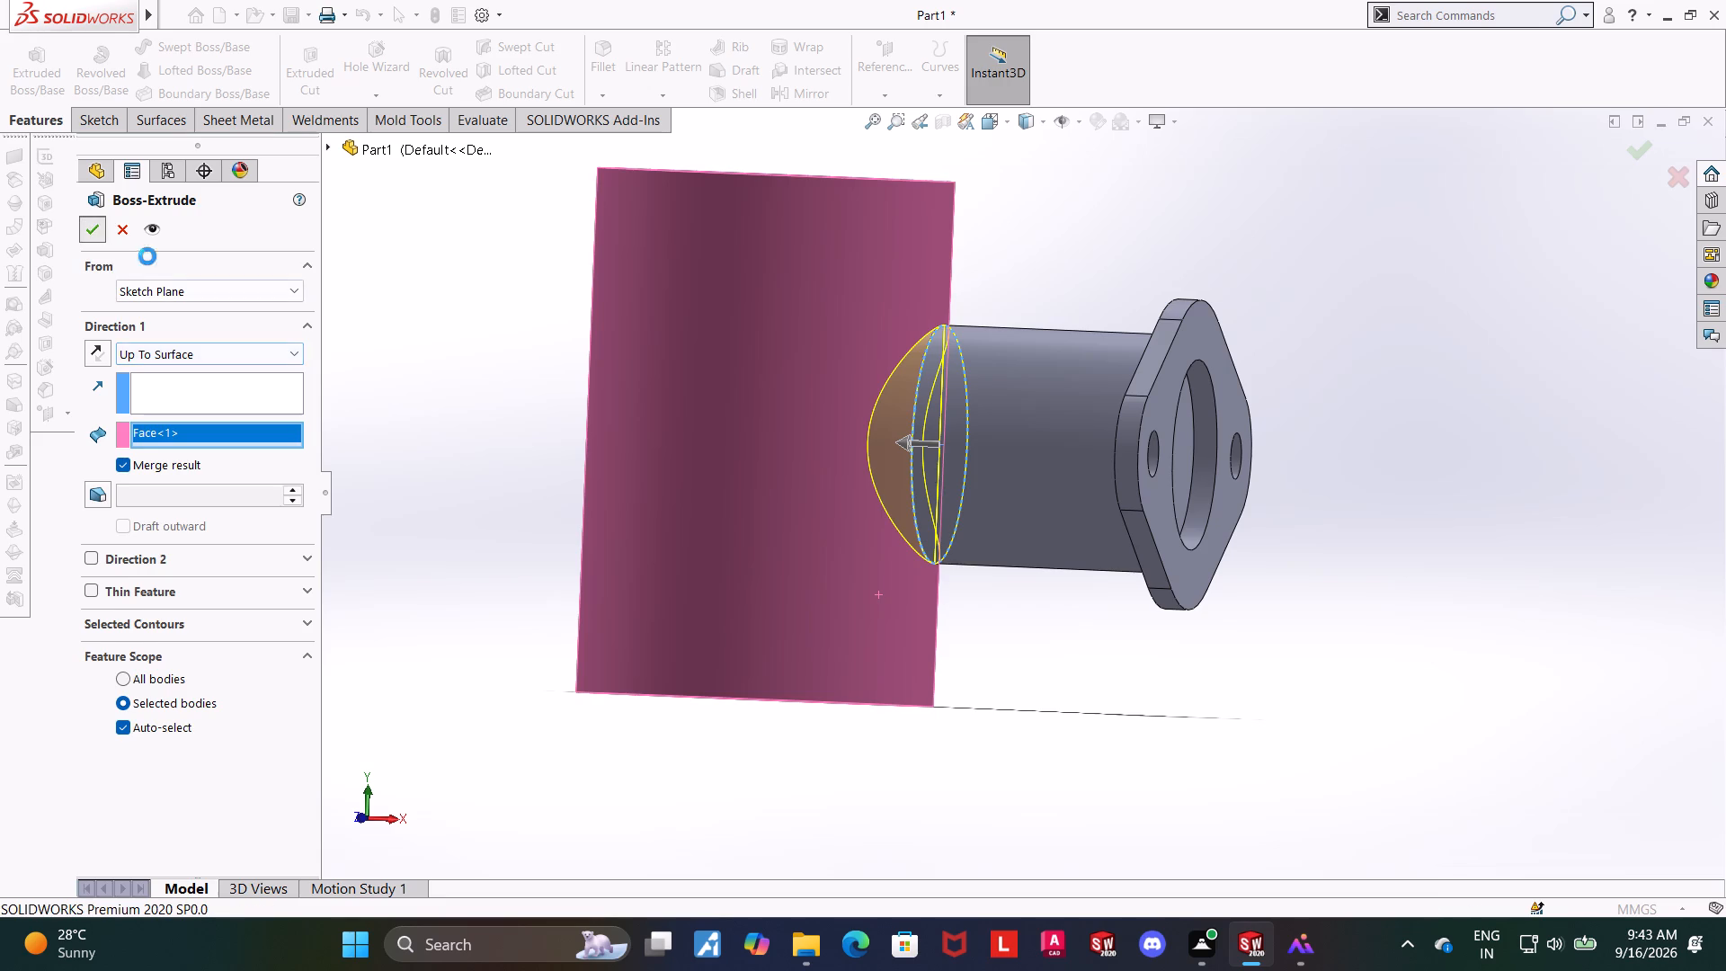
pyautogui.click(1167, 675)
# Inspect the joint between the side boss and the main cylinder from several sides, including the bore and the closed end.
pyautogui.moveTo(1025, 619); pyautogui.dragTo(1063, 748, button='middle')
pyautogui.scroll(3, 1007, 562)
pyautogui.moveTo(1090, 307); pyautogui.dragTo(1091, 570, button='middle')
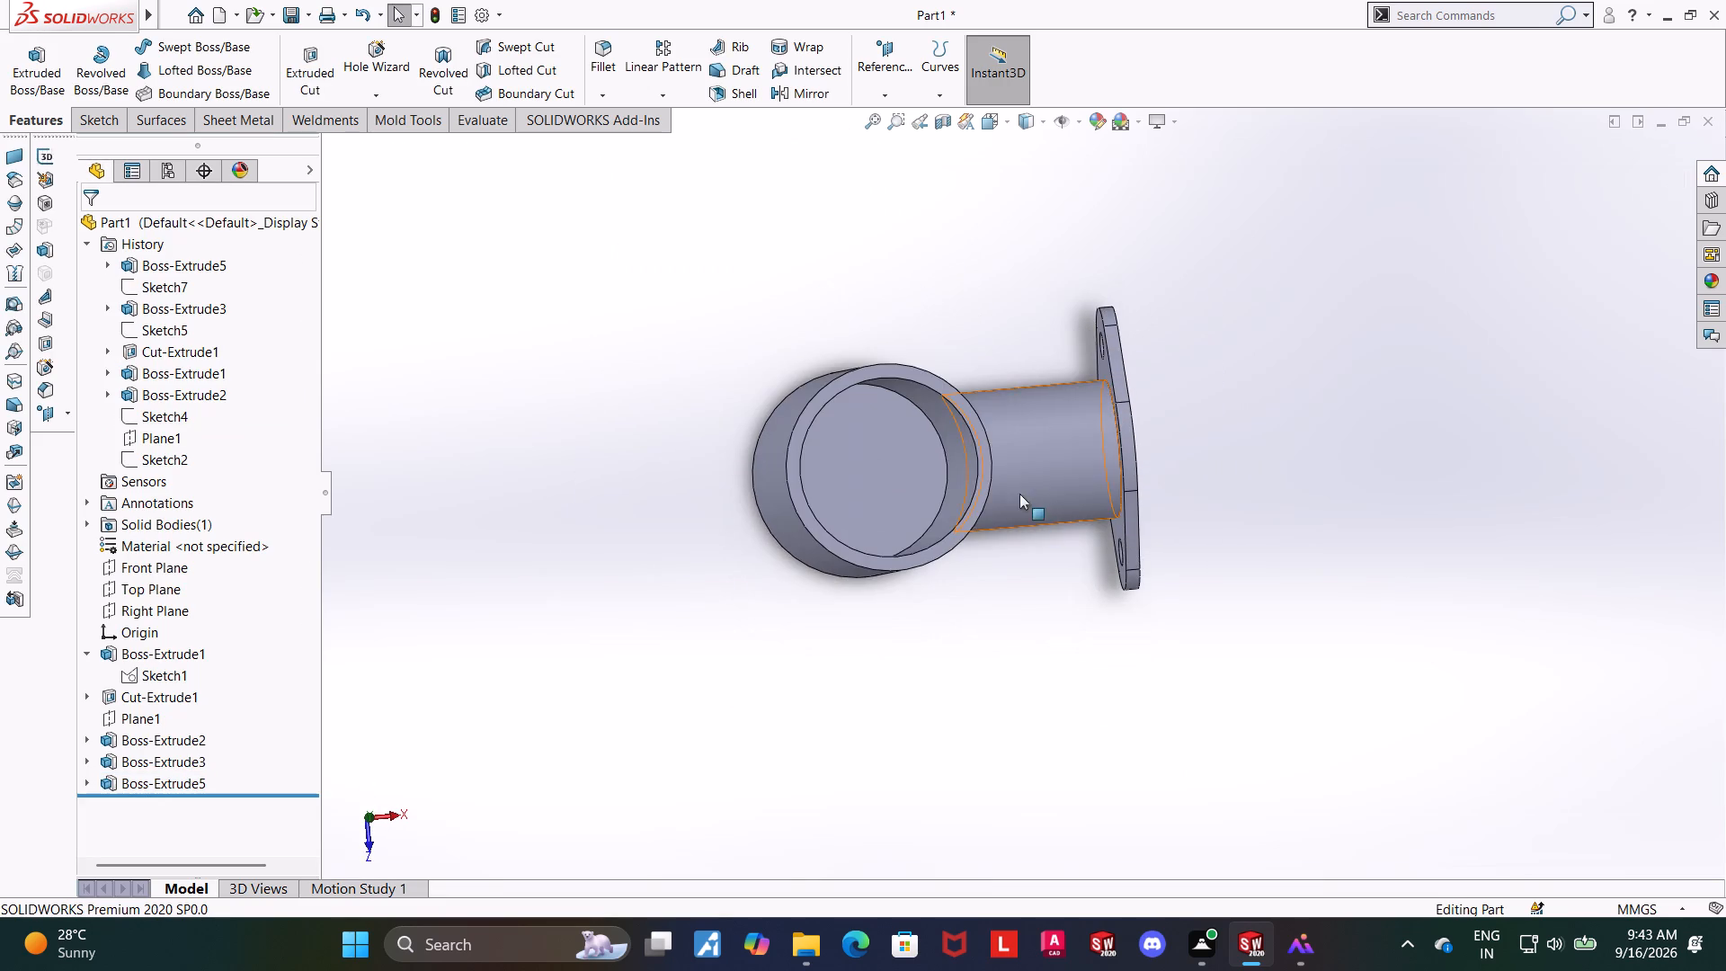
pyautogui.moveTo(1048, 560); pyautogui.dragTo(1002, 304, button='middle')
pyautogui.scroll(1, 1042, 539)
pyautogui.moveTo(1134, 583); pyautogui.dragTo(1077, 600, button='middle')
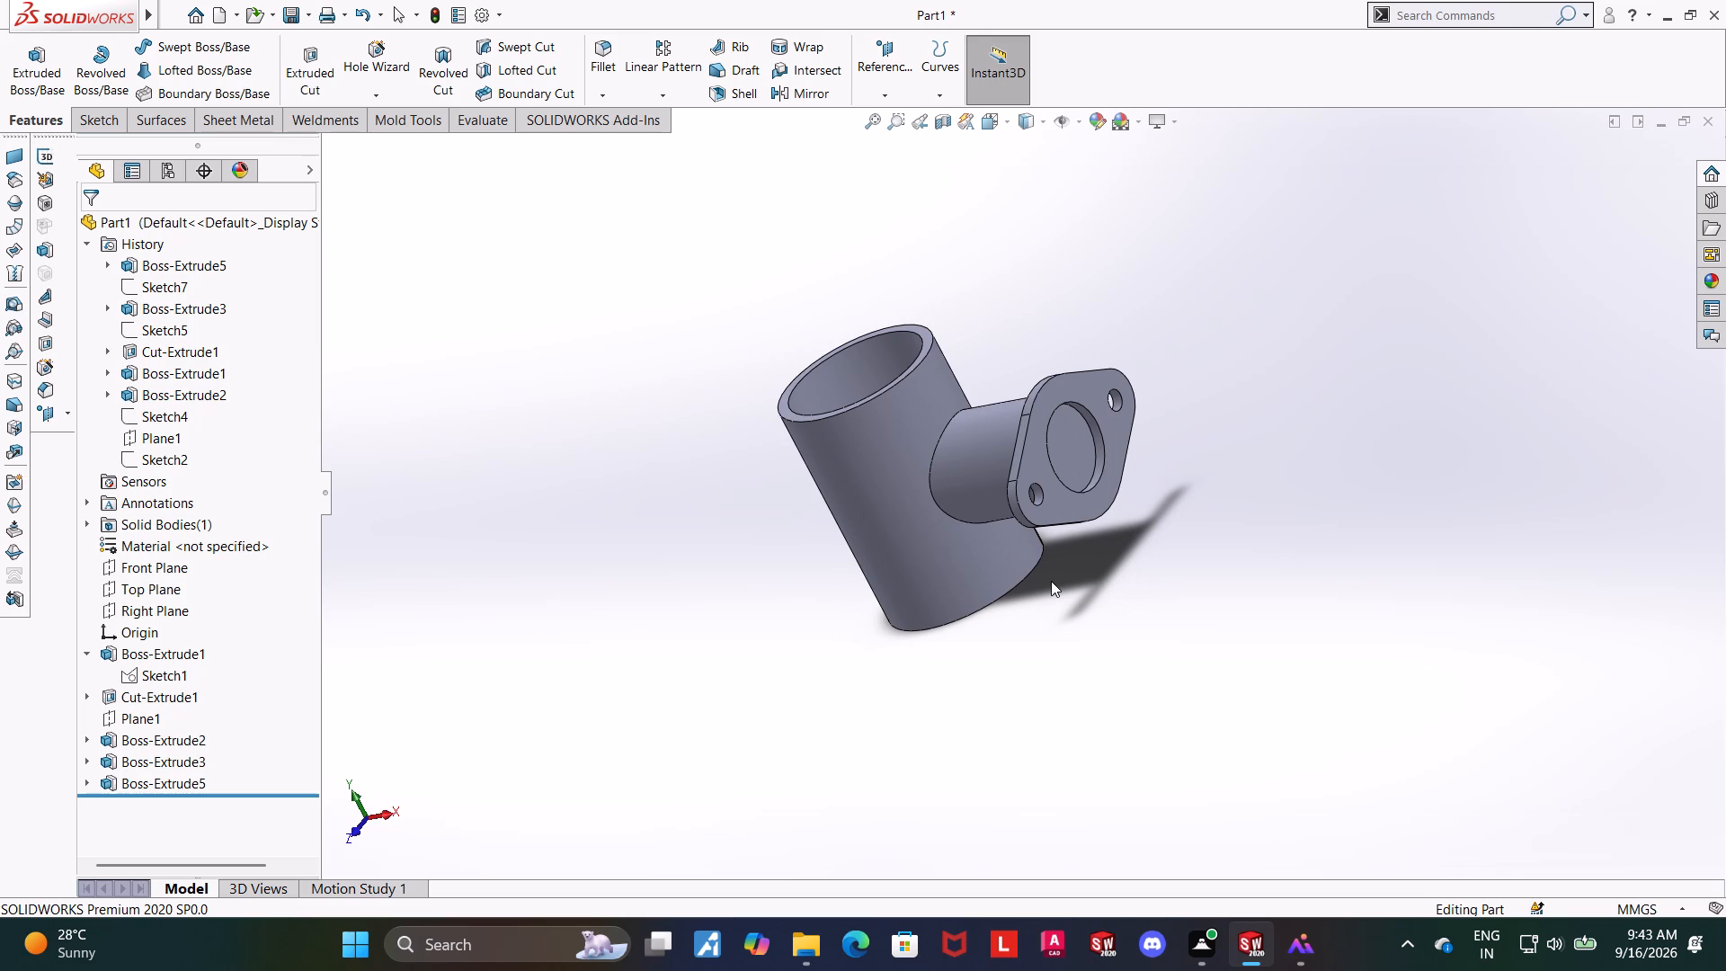
pyautogui.moveTo(1130, 640); pyautogui.dragTo(1326, 517, button='middle')
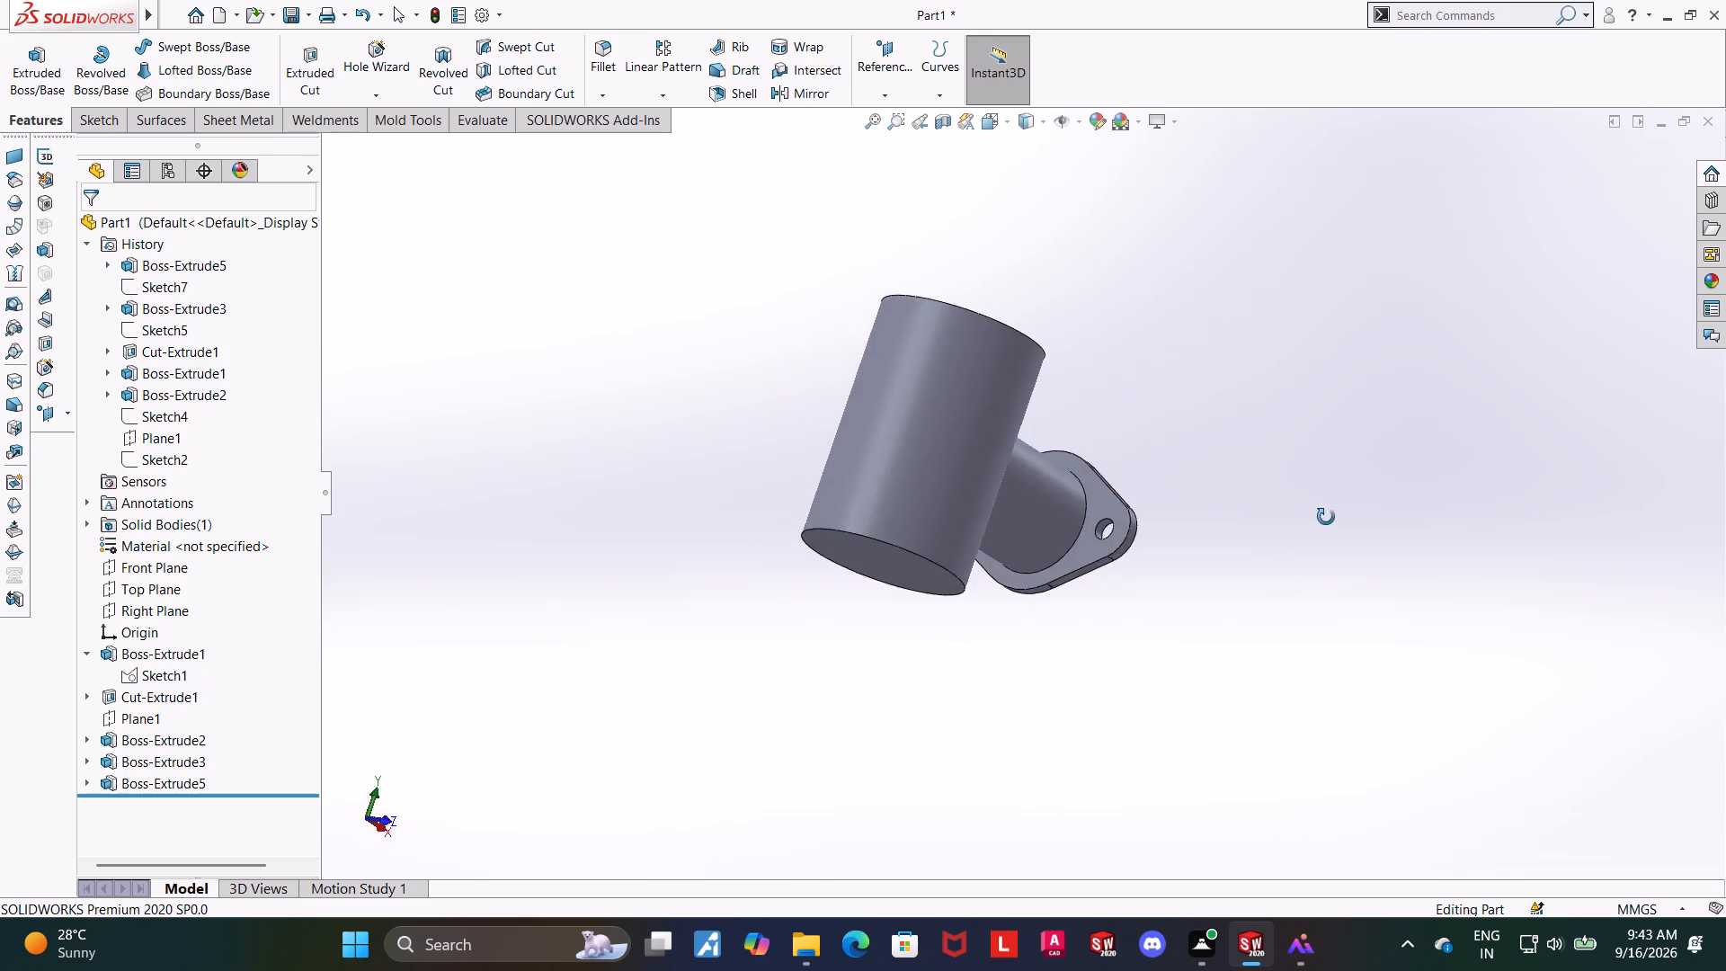
pyautogui.moveTo(1326, 517); pyautogui.dragTo(1300, 539, button='middle')
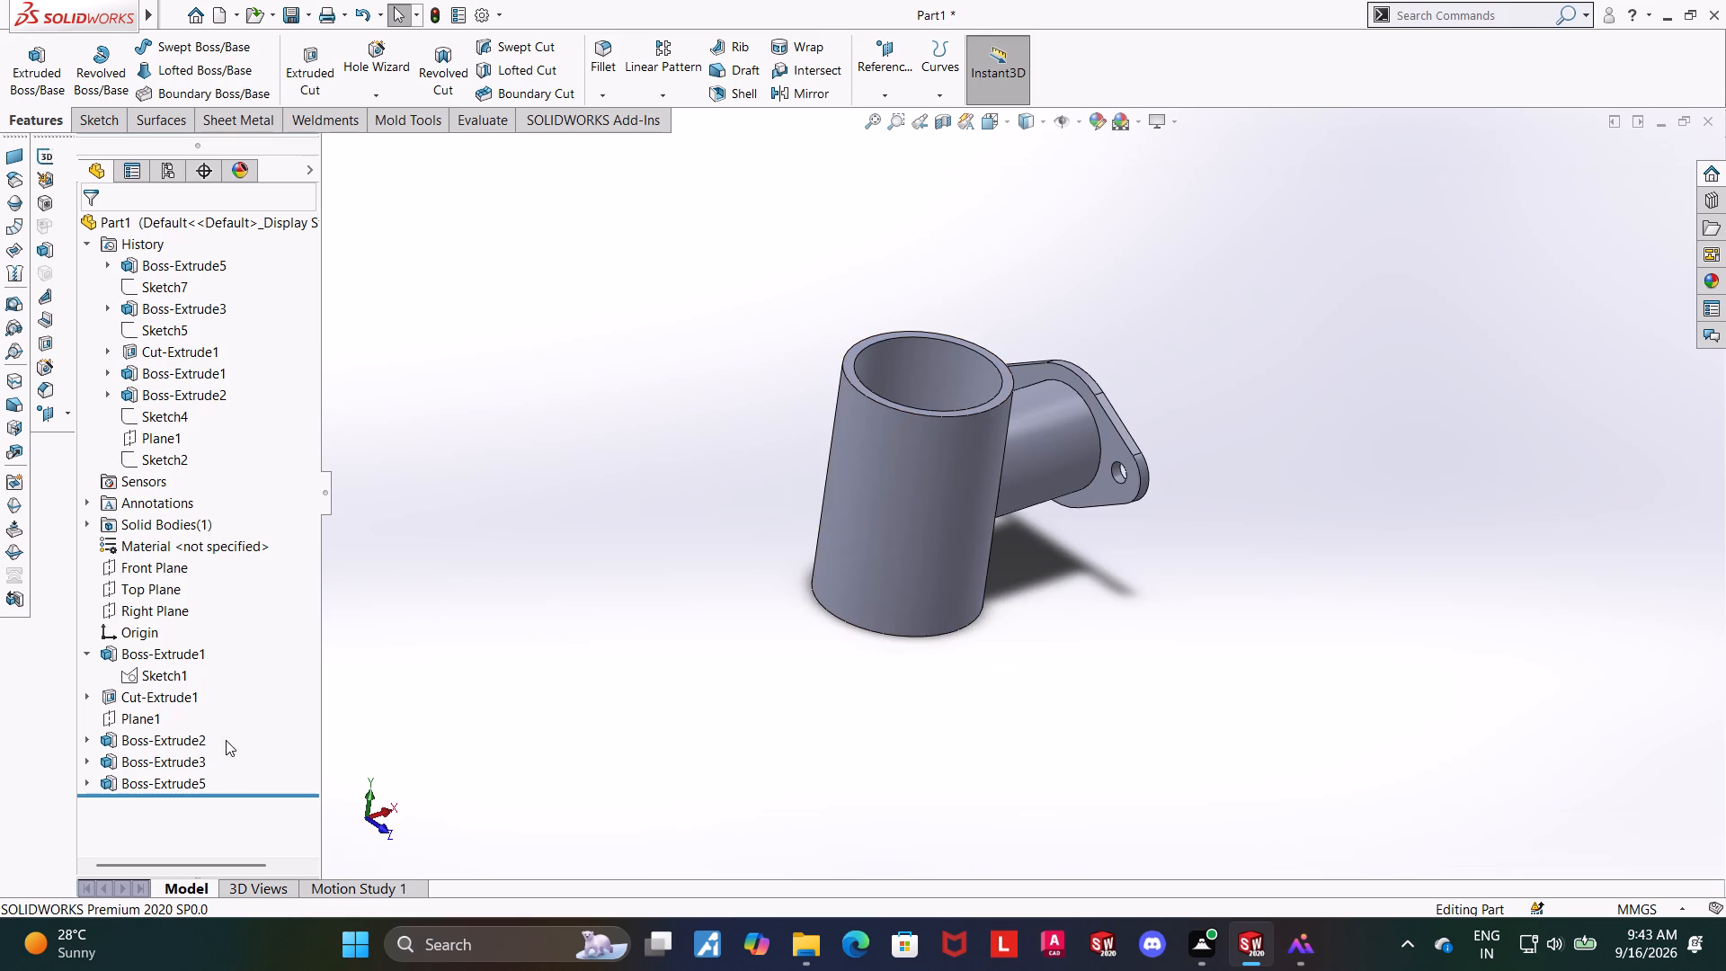
pyautogui.moveTo(493, 691); pyautogui.dragTo(460, 767, button='middle')
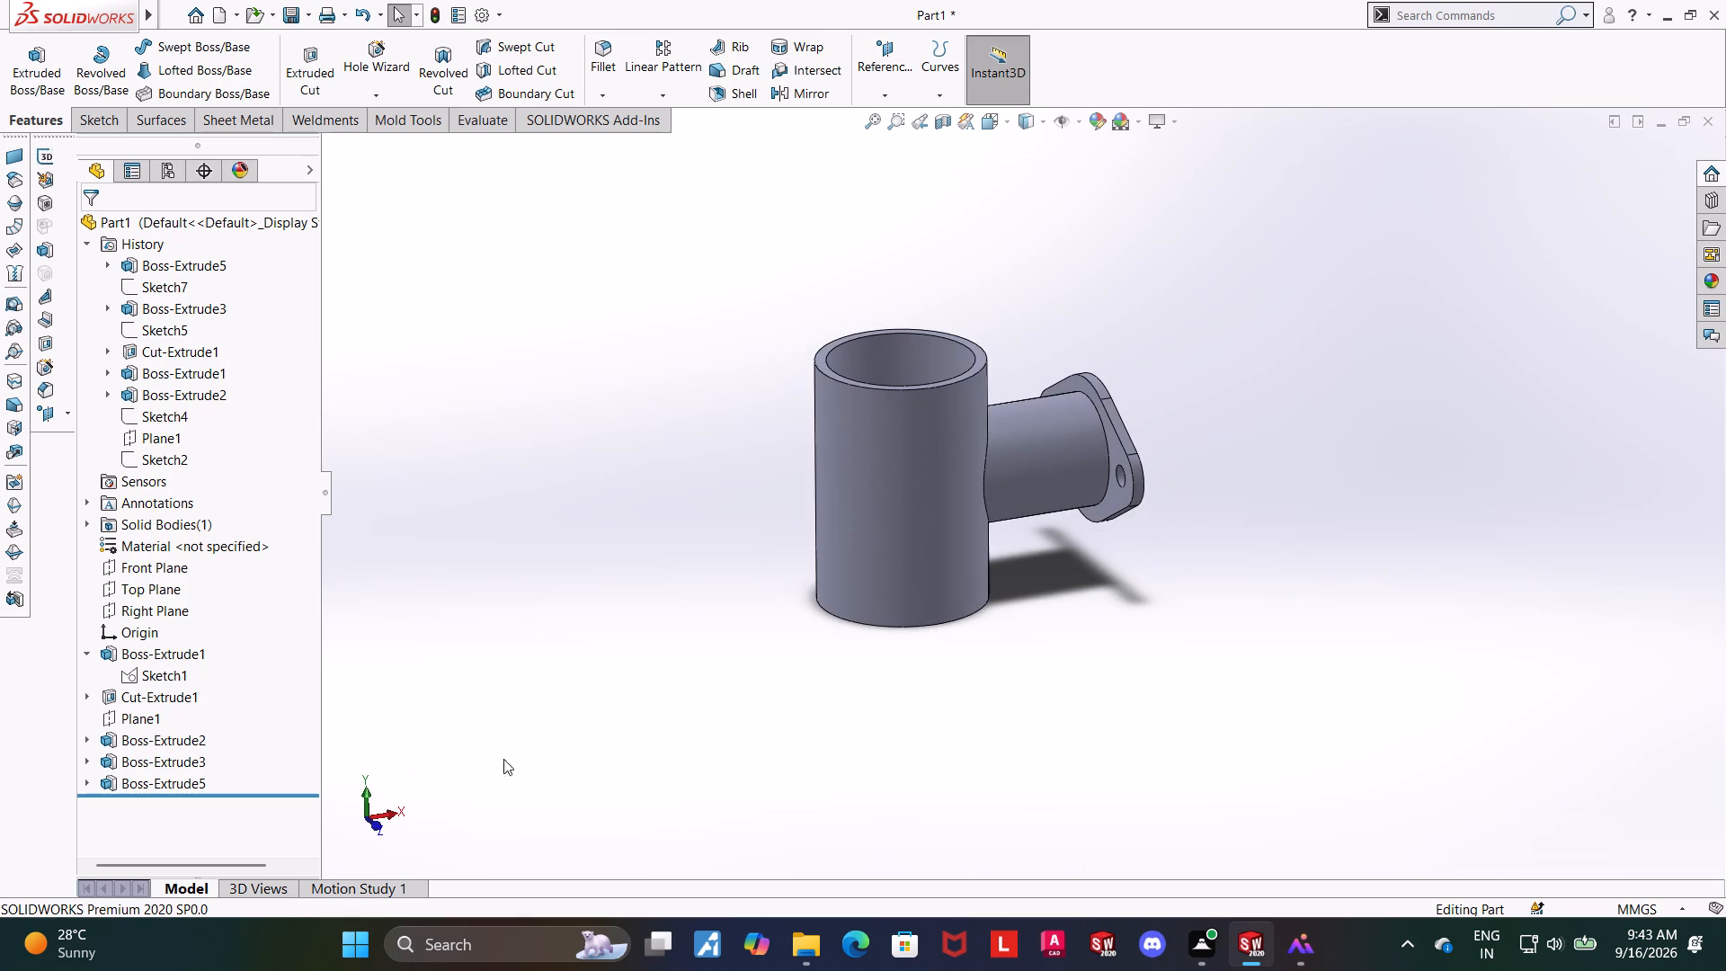
pyautogui.moveTo(729, 713); pyautogui.dragTo(752, 665, button='middle')
pyautogui.scroll(-3, 883, 437)
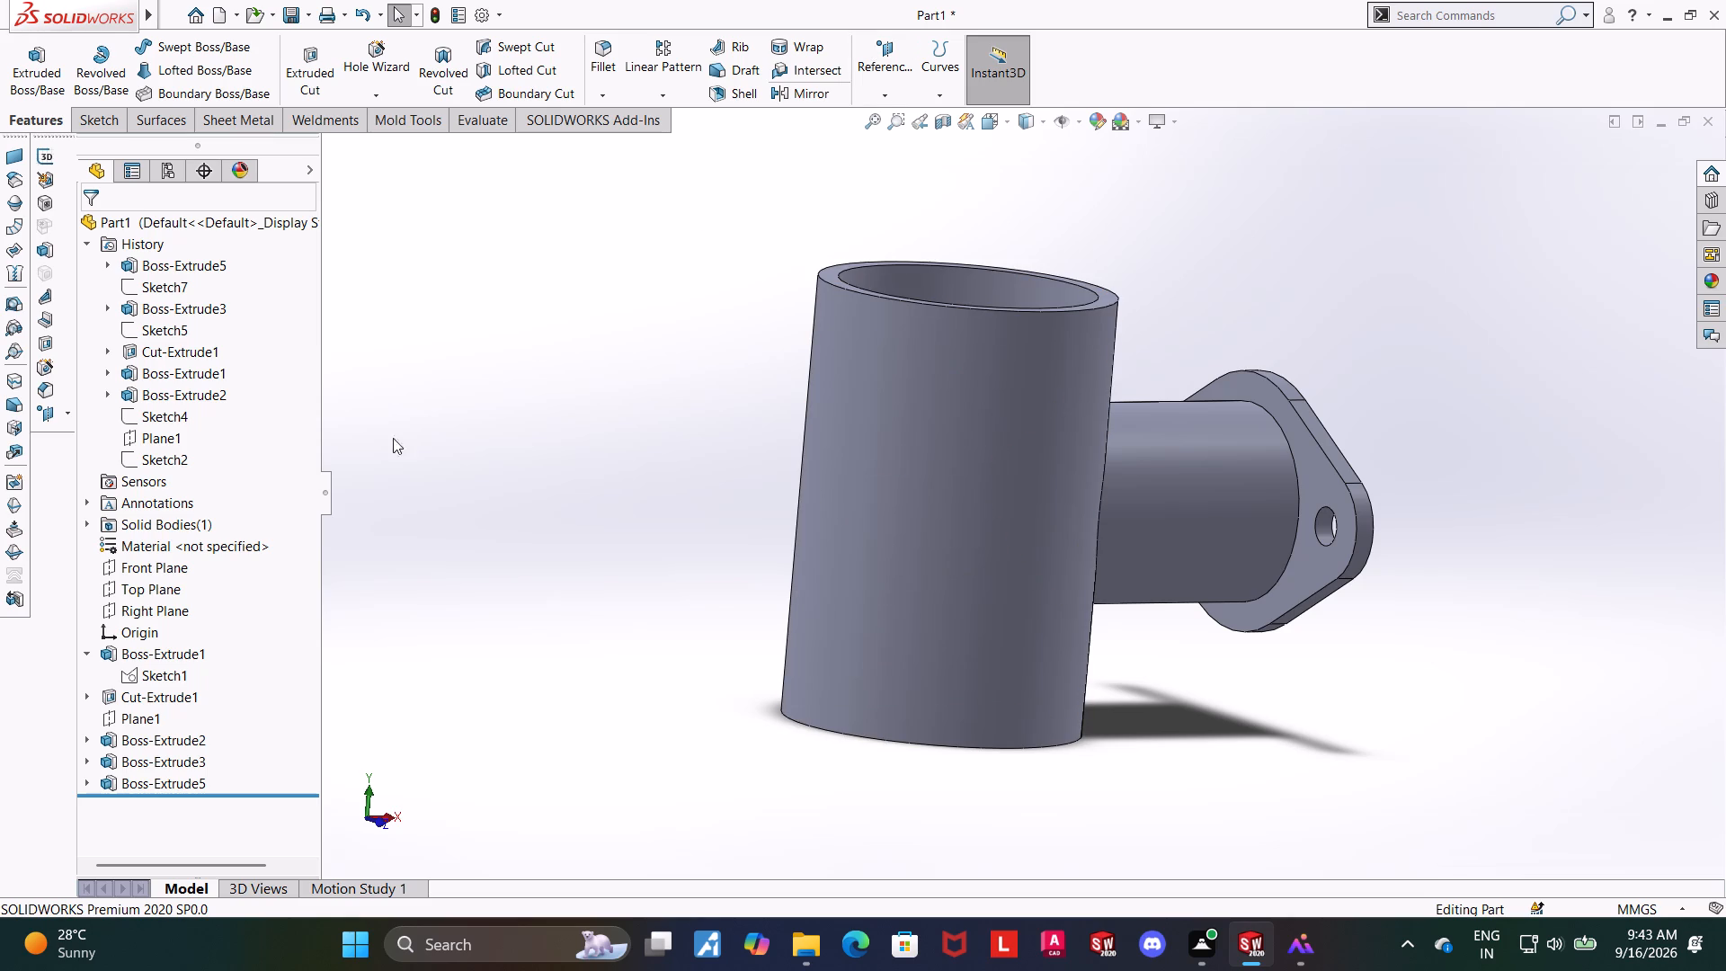
pyautogui.click(512, 506)
pyautogui.scroll(12, 159, 557)
# Create a reference plane offset 7.5 mm from the Right Plane, flipped to the side of the cylinder opposite the flanged boss.
pyautogui.click(153, 614)
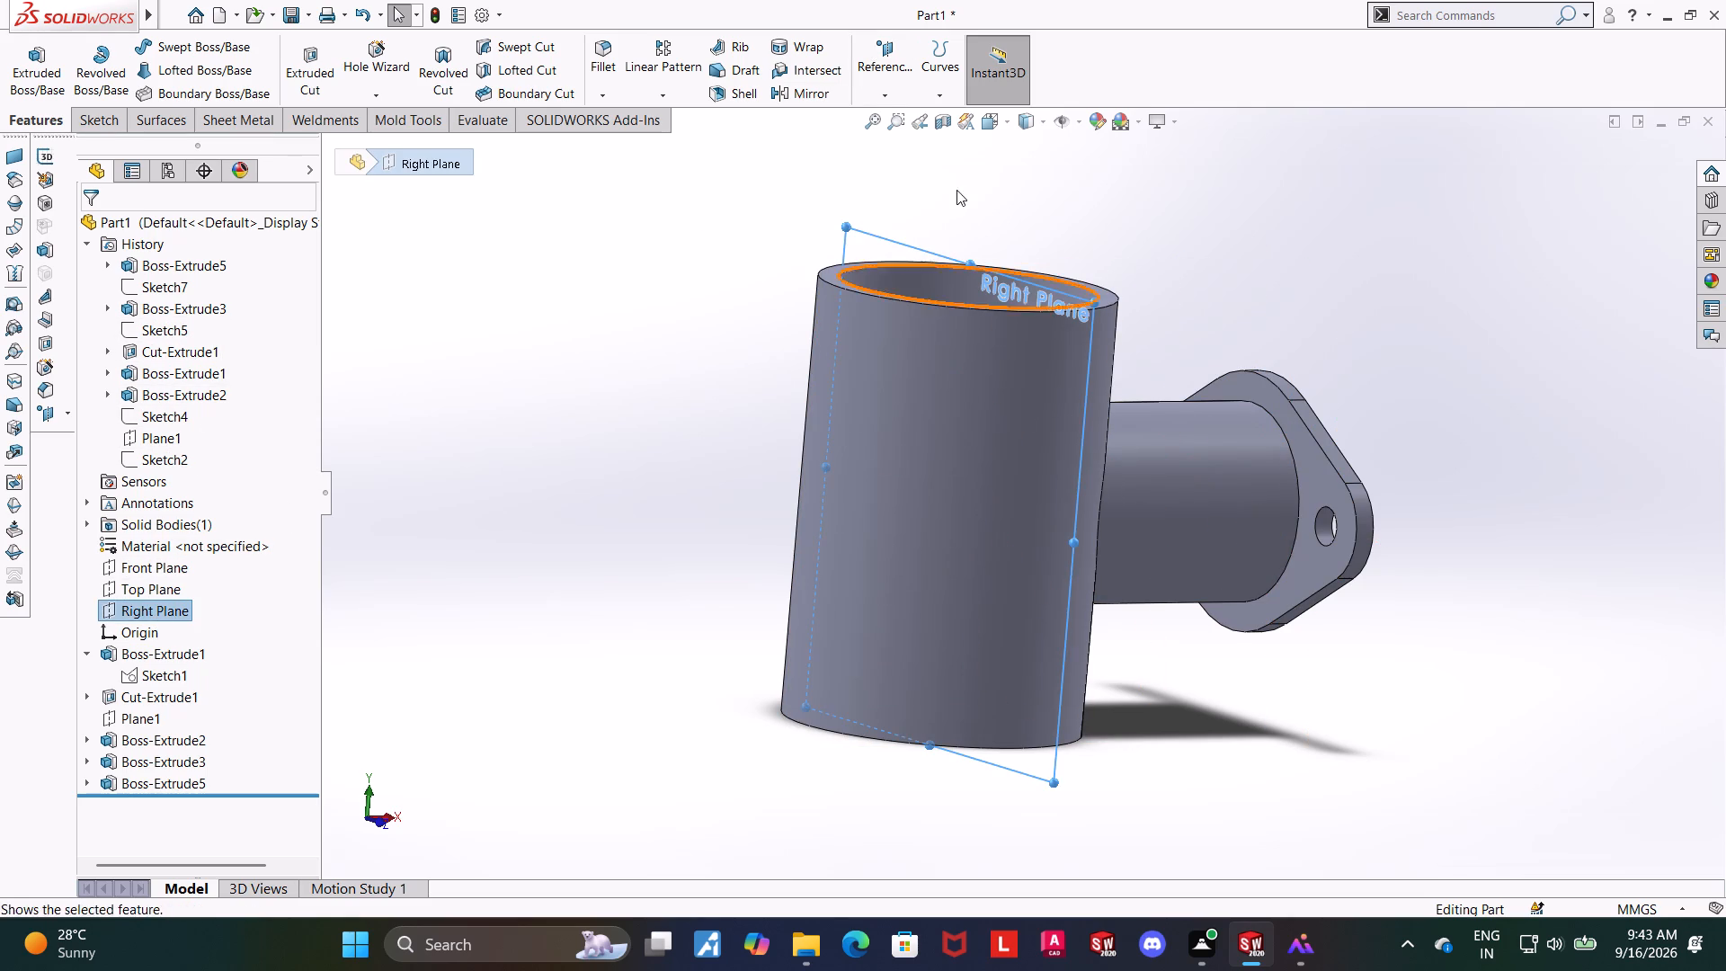
pyautogui.click(885, 76)
pyautogui.click(911, 117)
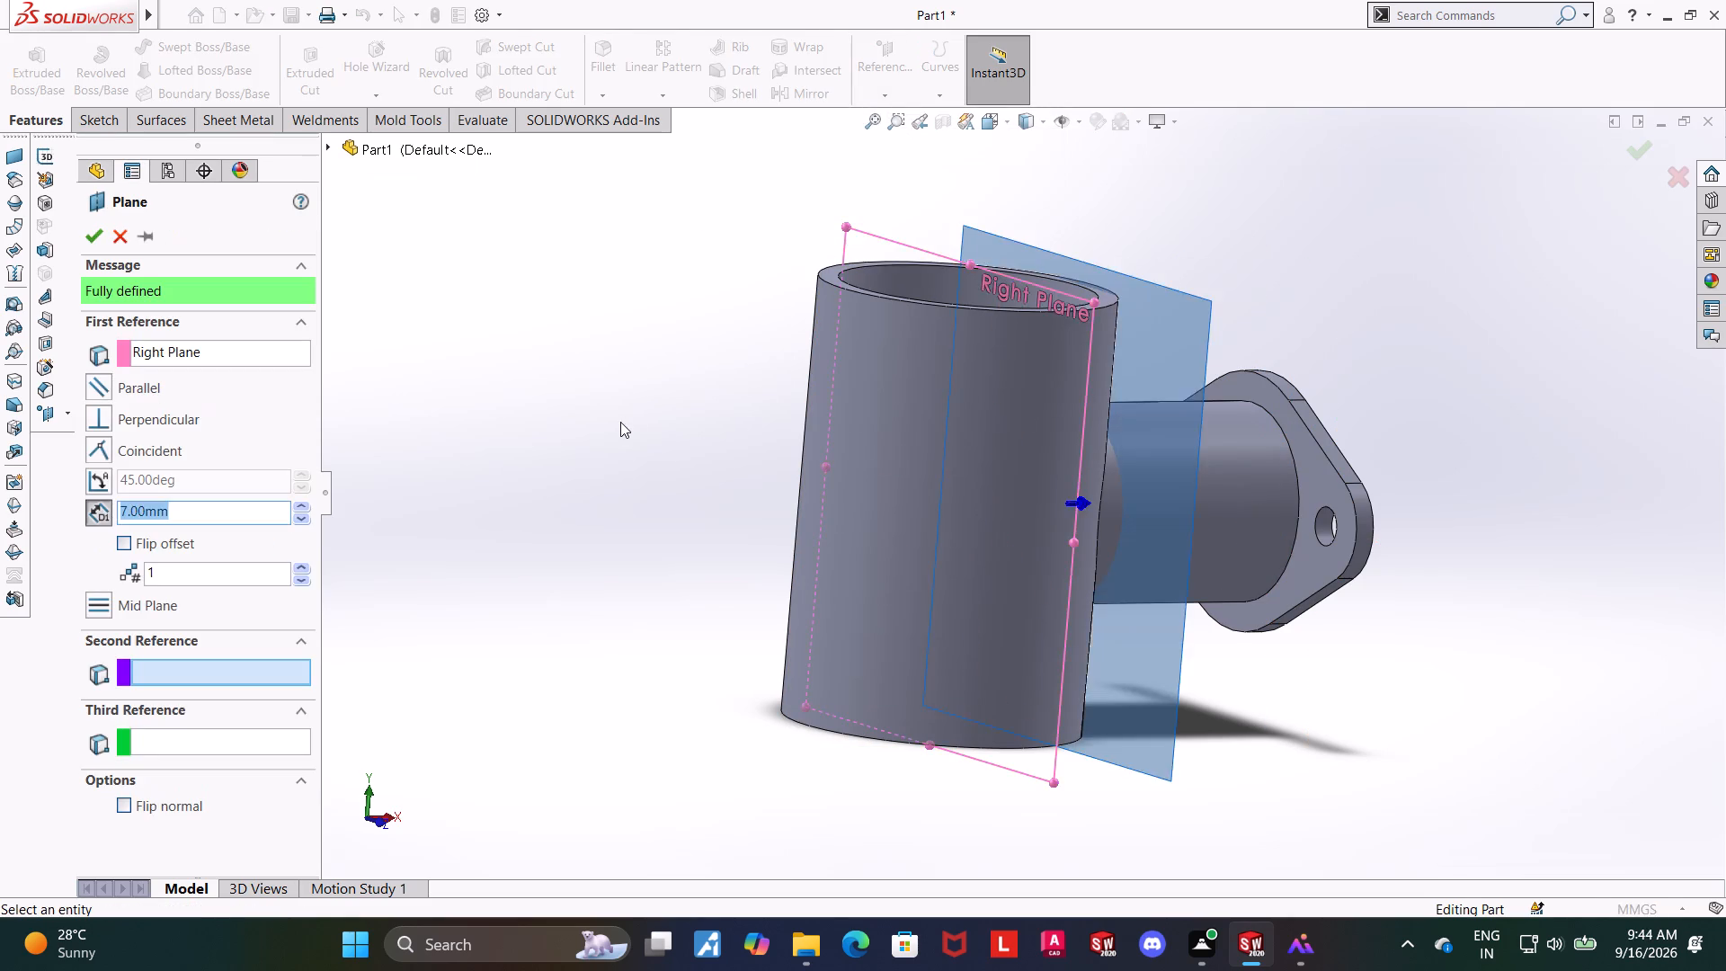
pyautogui.moveTo(613, 423); pyautogui.dragTo(574, 423, button='middle')
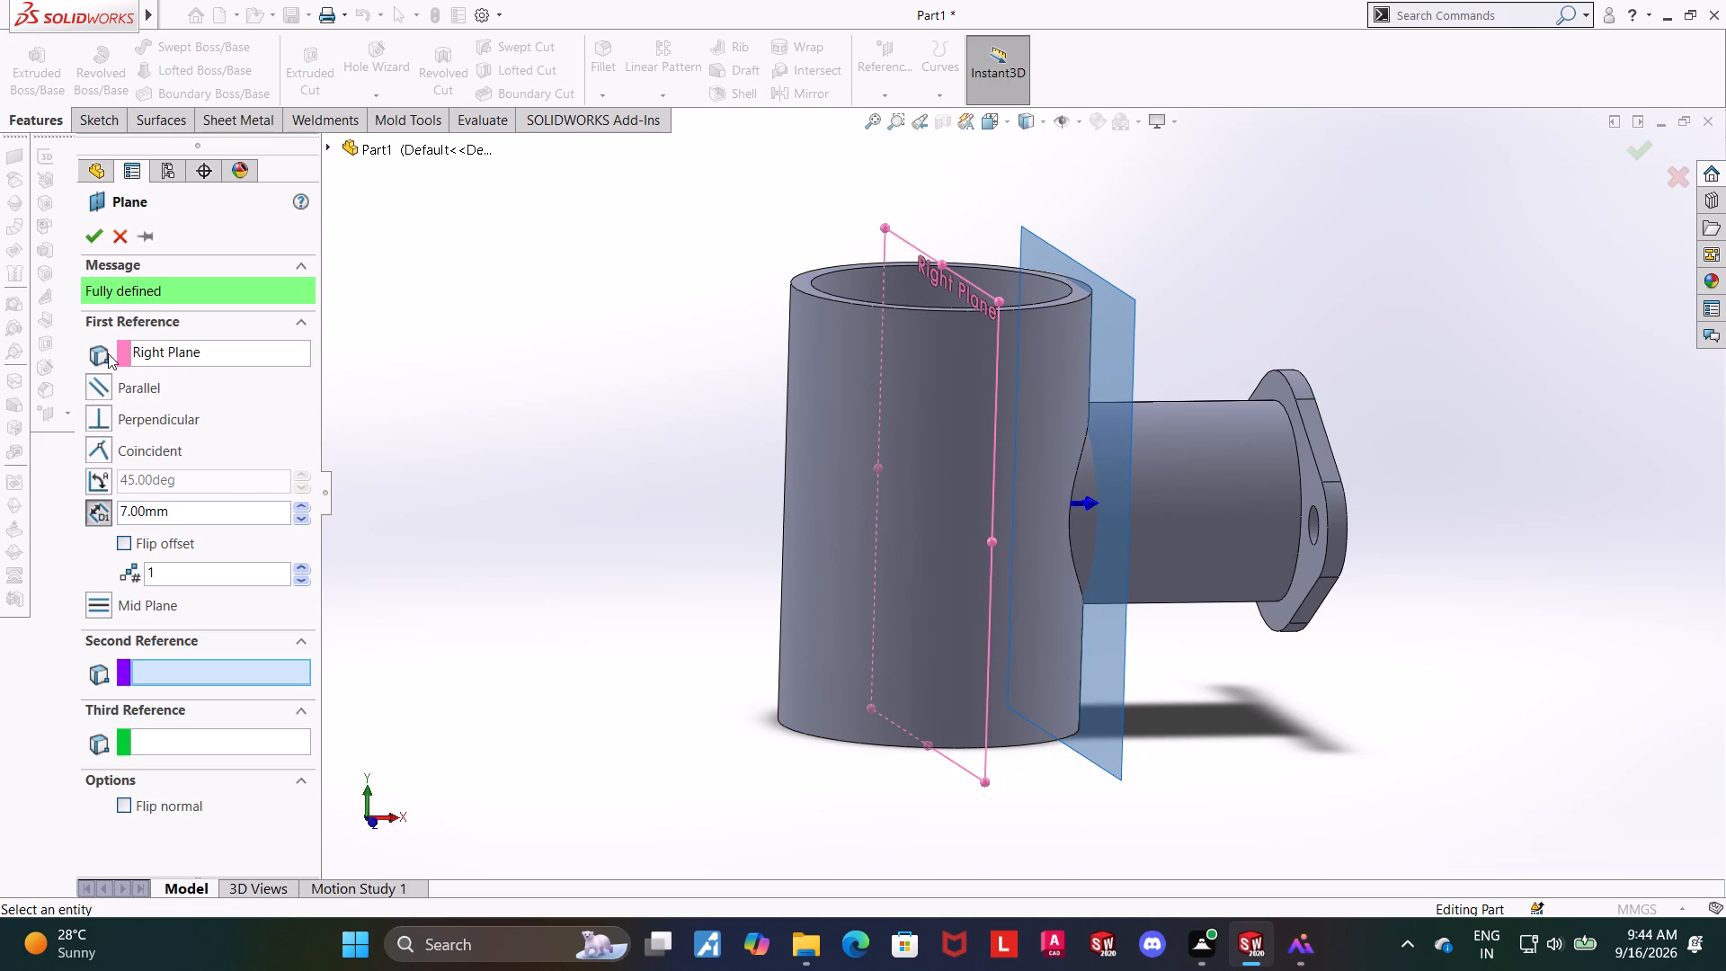
pyautogui.click(131, 541)
pyautogui.moveTo(528, 566); pyautogui.dragTo(503, 536, button='middle')
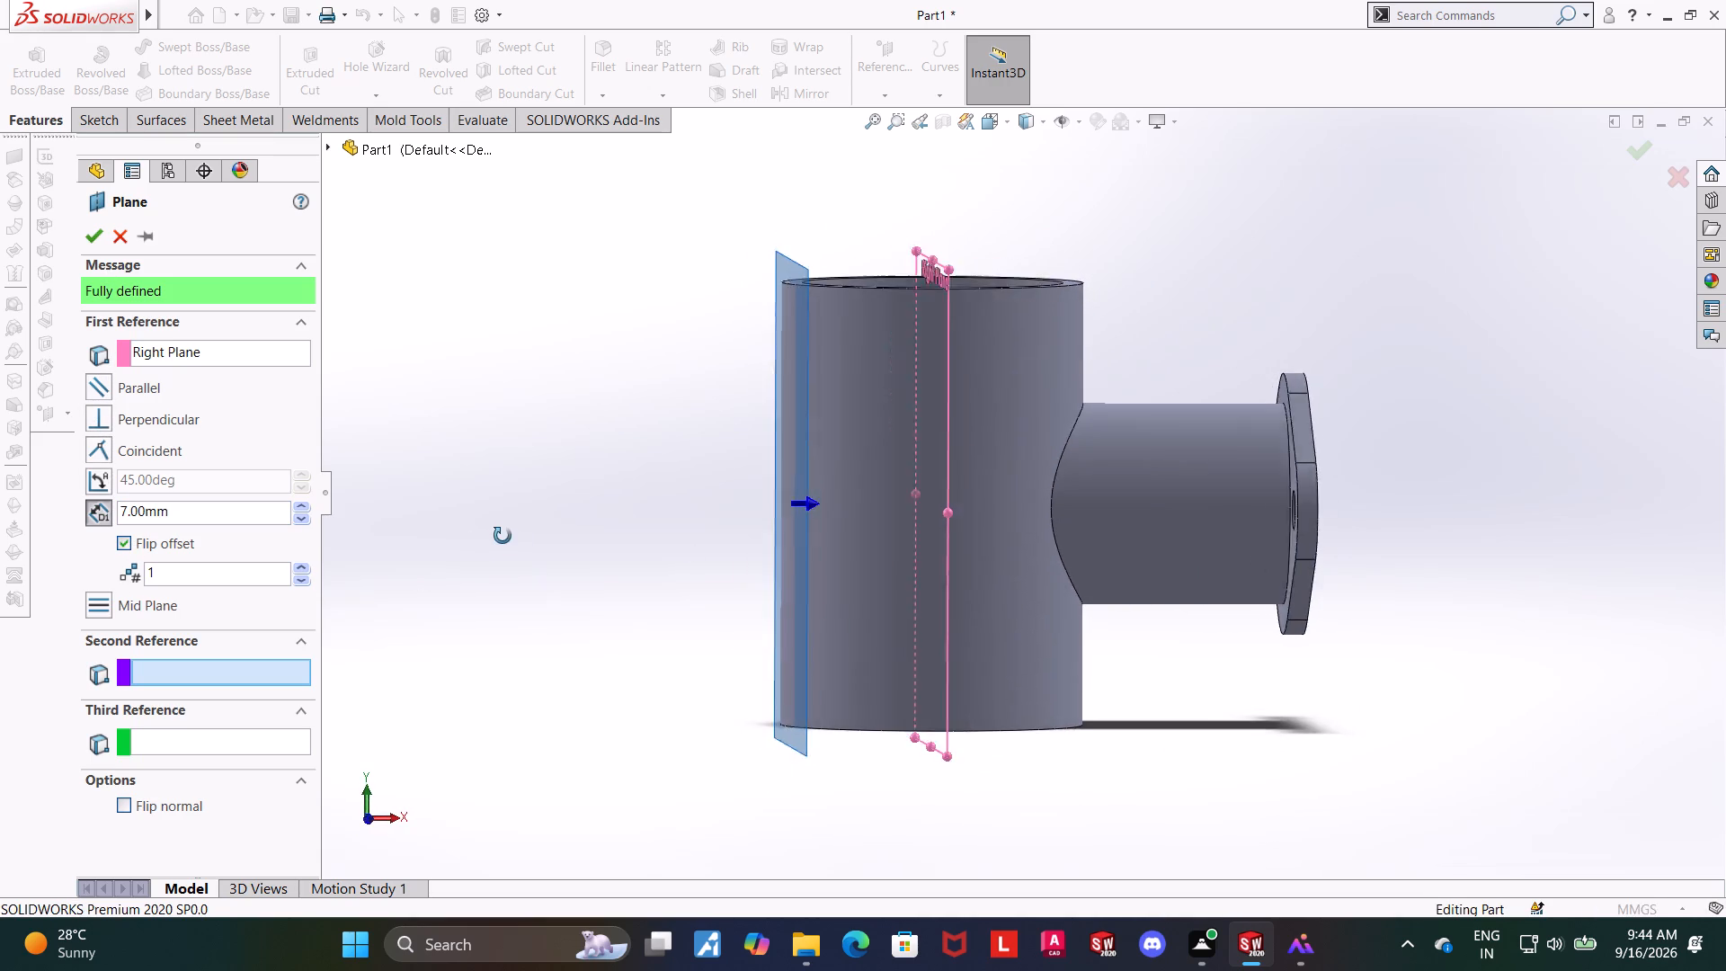
pyautogui.moveTo(503, 536); pyautogui.dragTo(496, 538, button='middle')
pyautogui.click(976, 120)
pyautogui.click(983, 122)
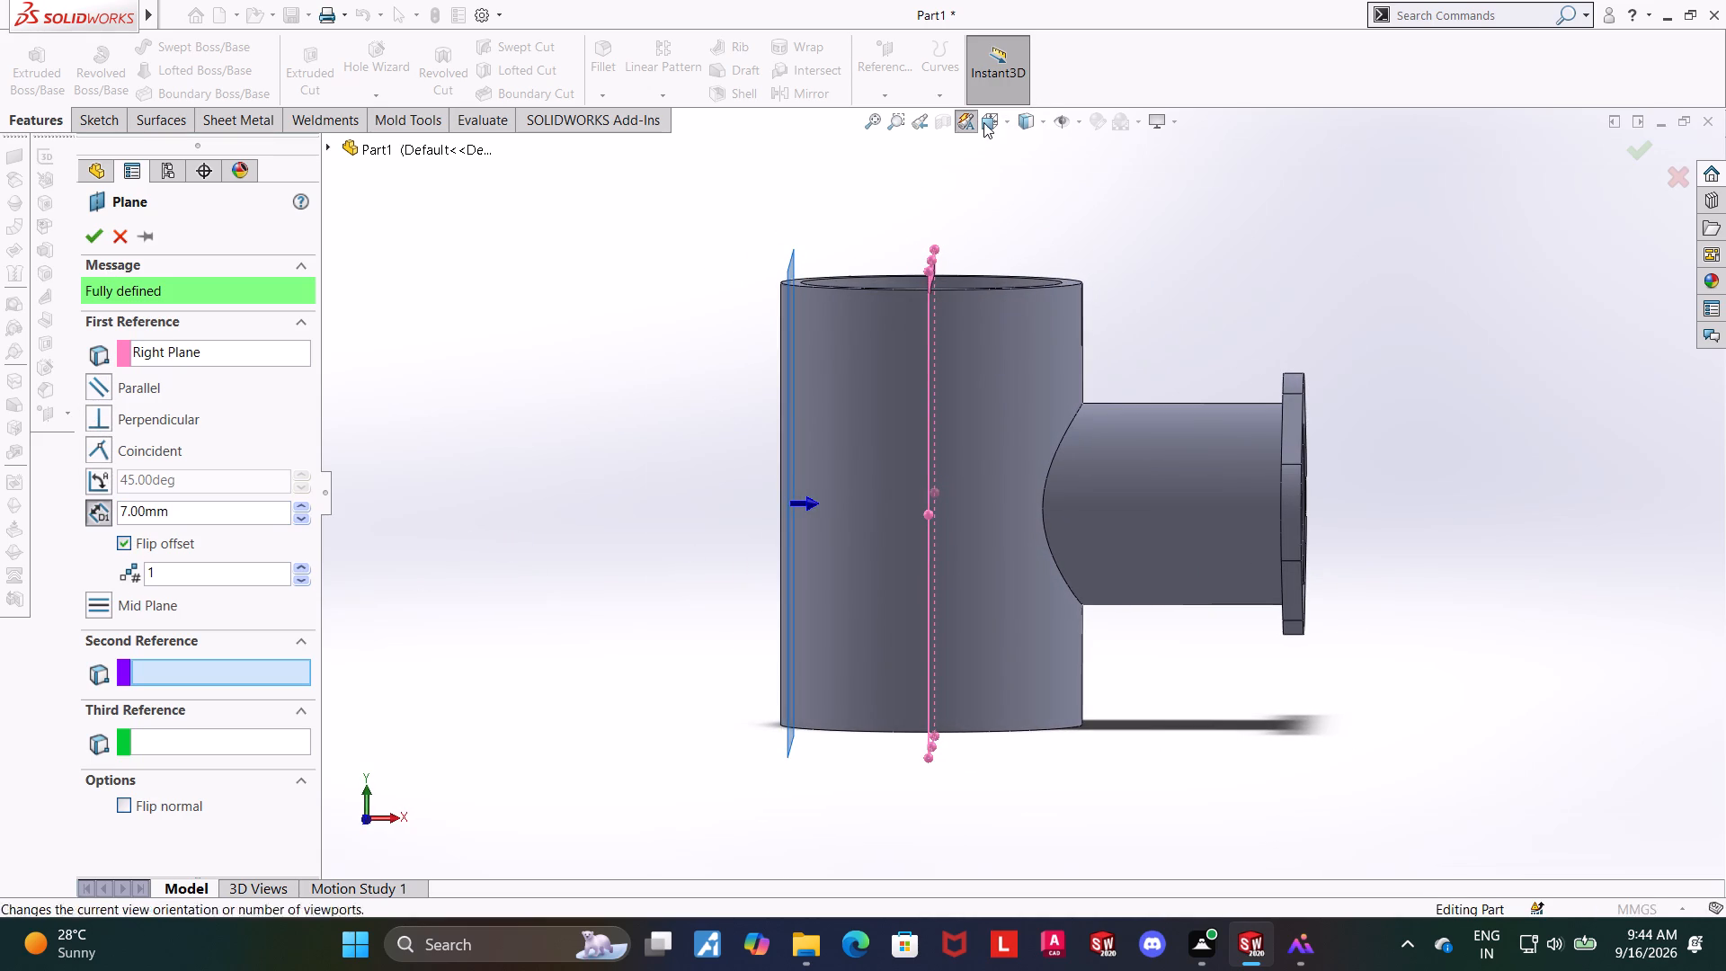
pyautogui.click(818, 478)
pyautogui.click(970, 122)
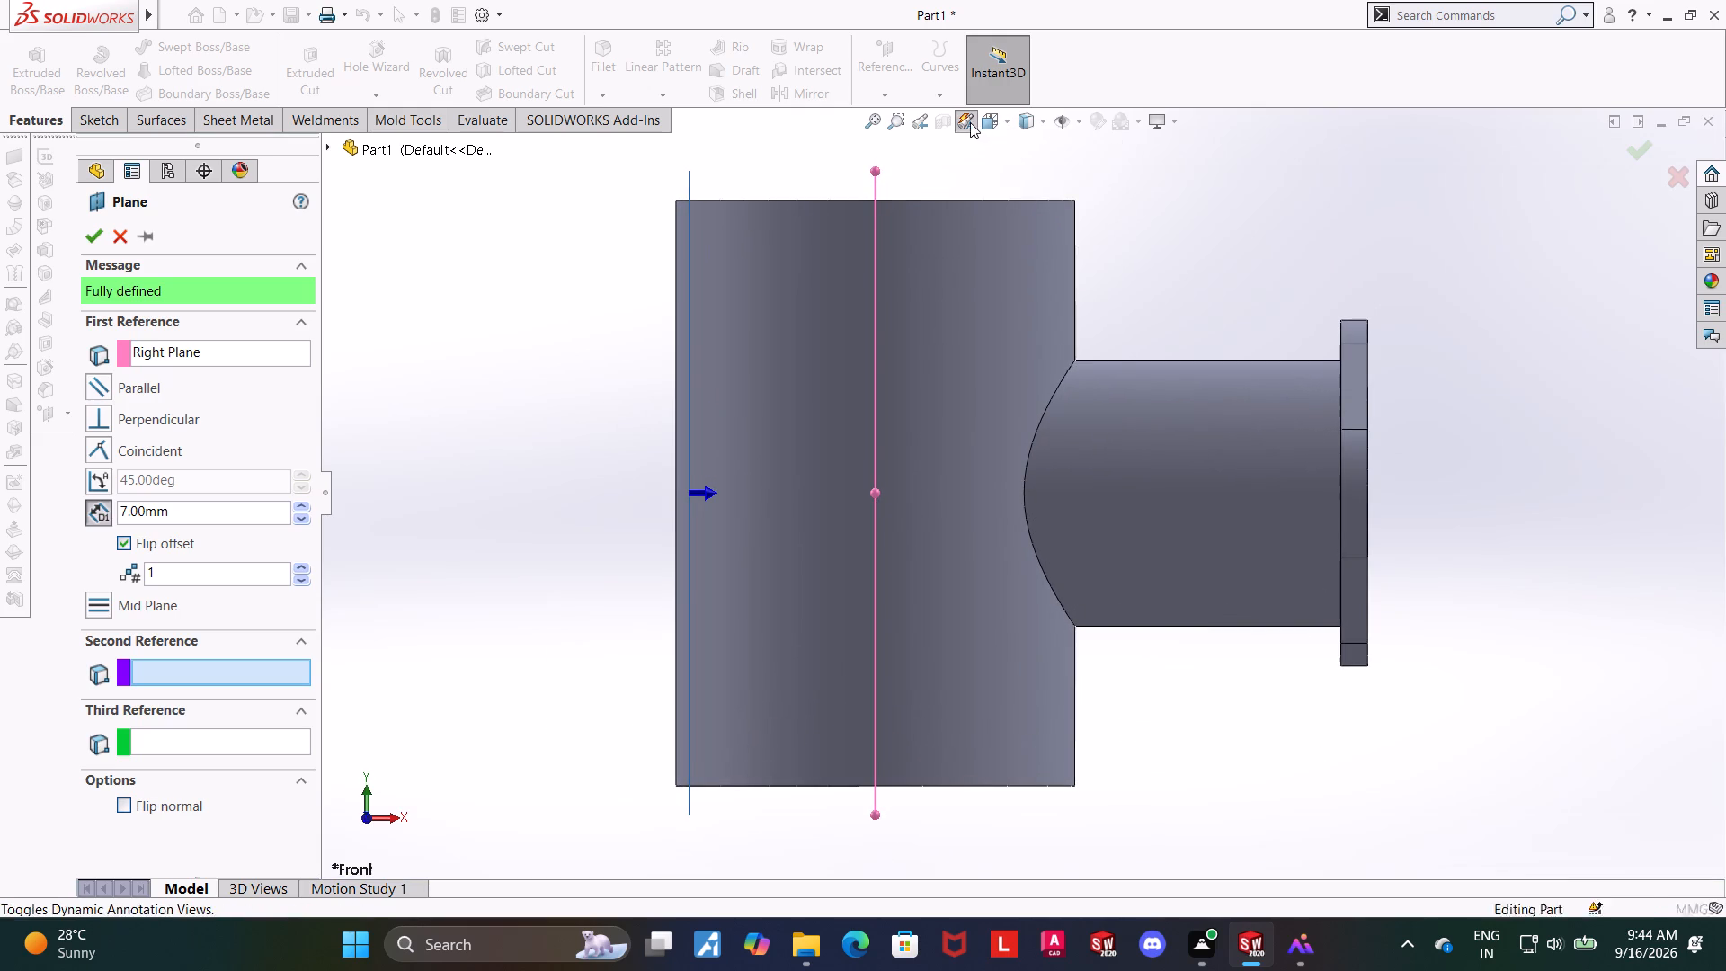
pyautogui.scroll(-3, 694, 520)
pyautogui.scroll(2, 694, 520)
pyautogui.scroll(2, 782, 522)
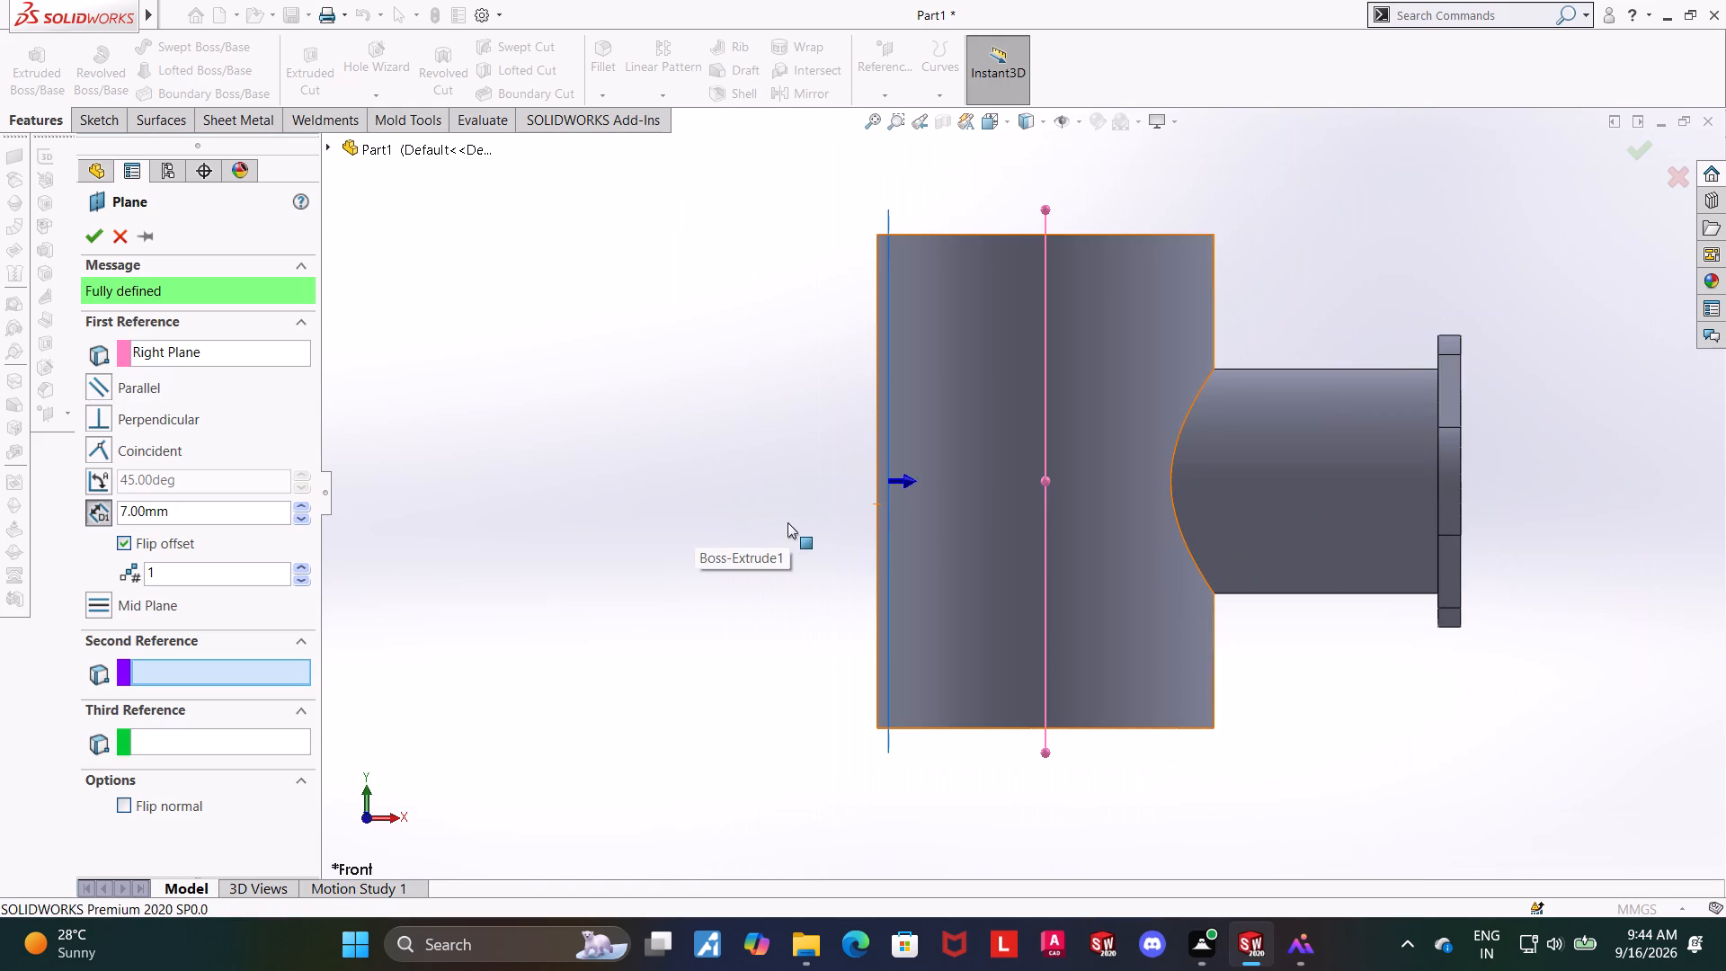
pyautogui.moveTo(223, 513); pyautogui.dragTo(70, 502)
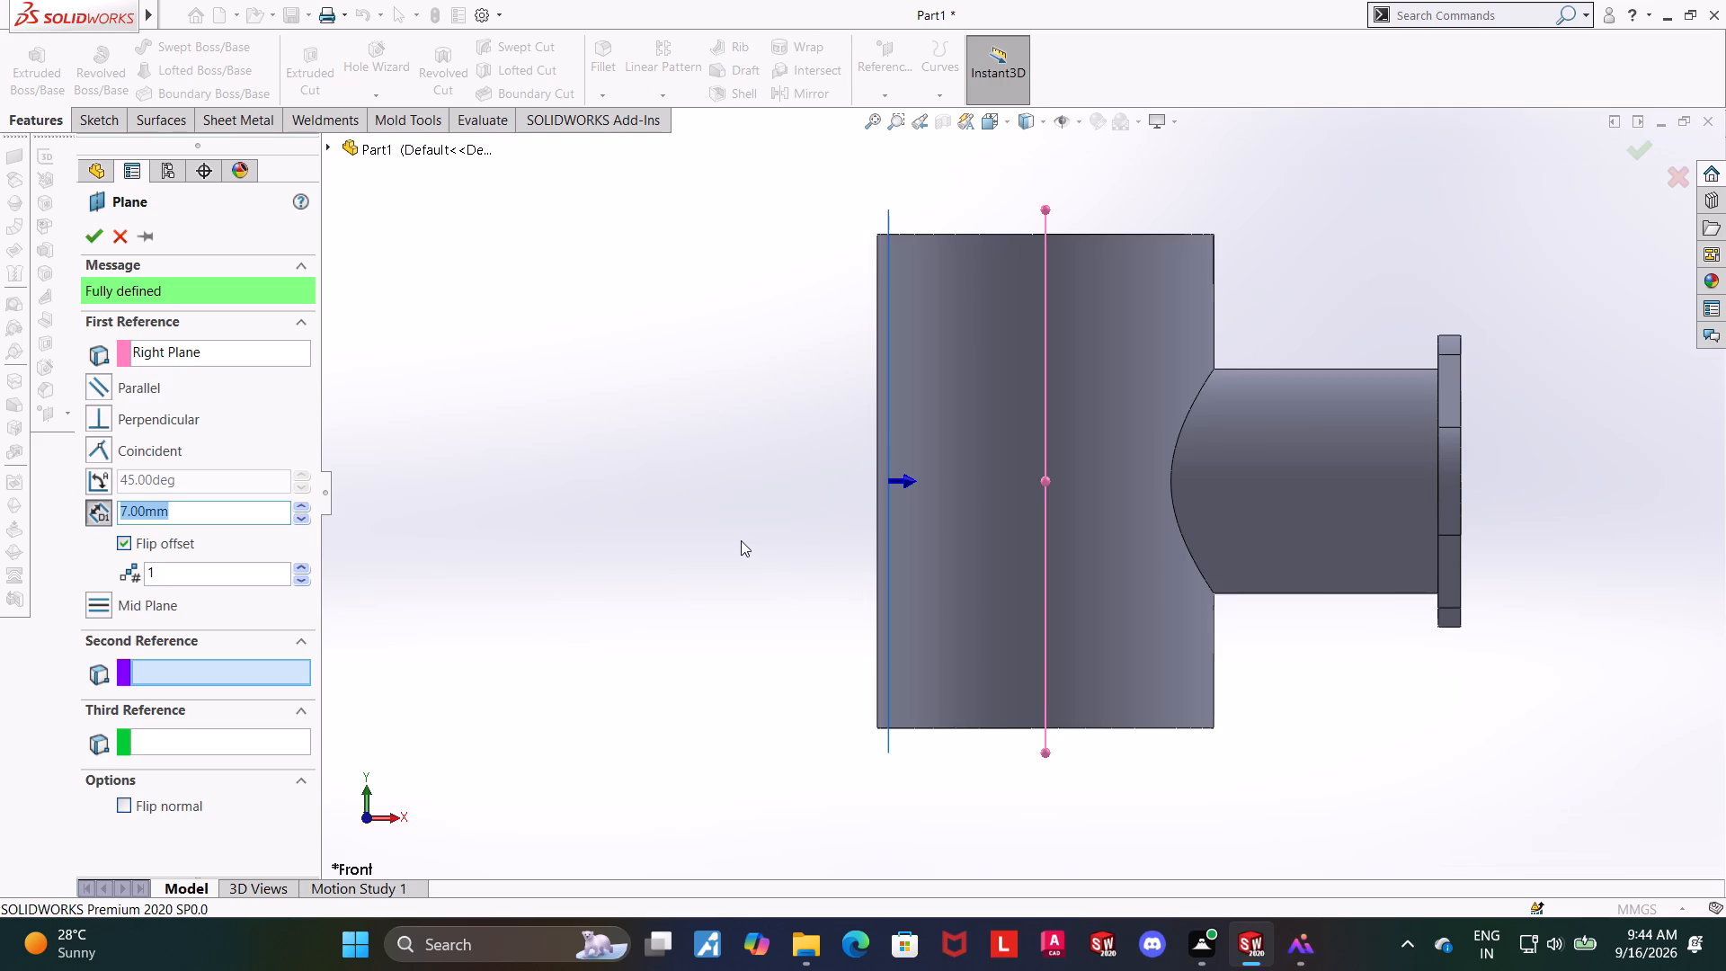
pyautogui.write('7.5')
pyautogui.press('Return')
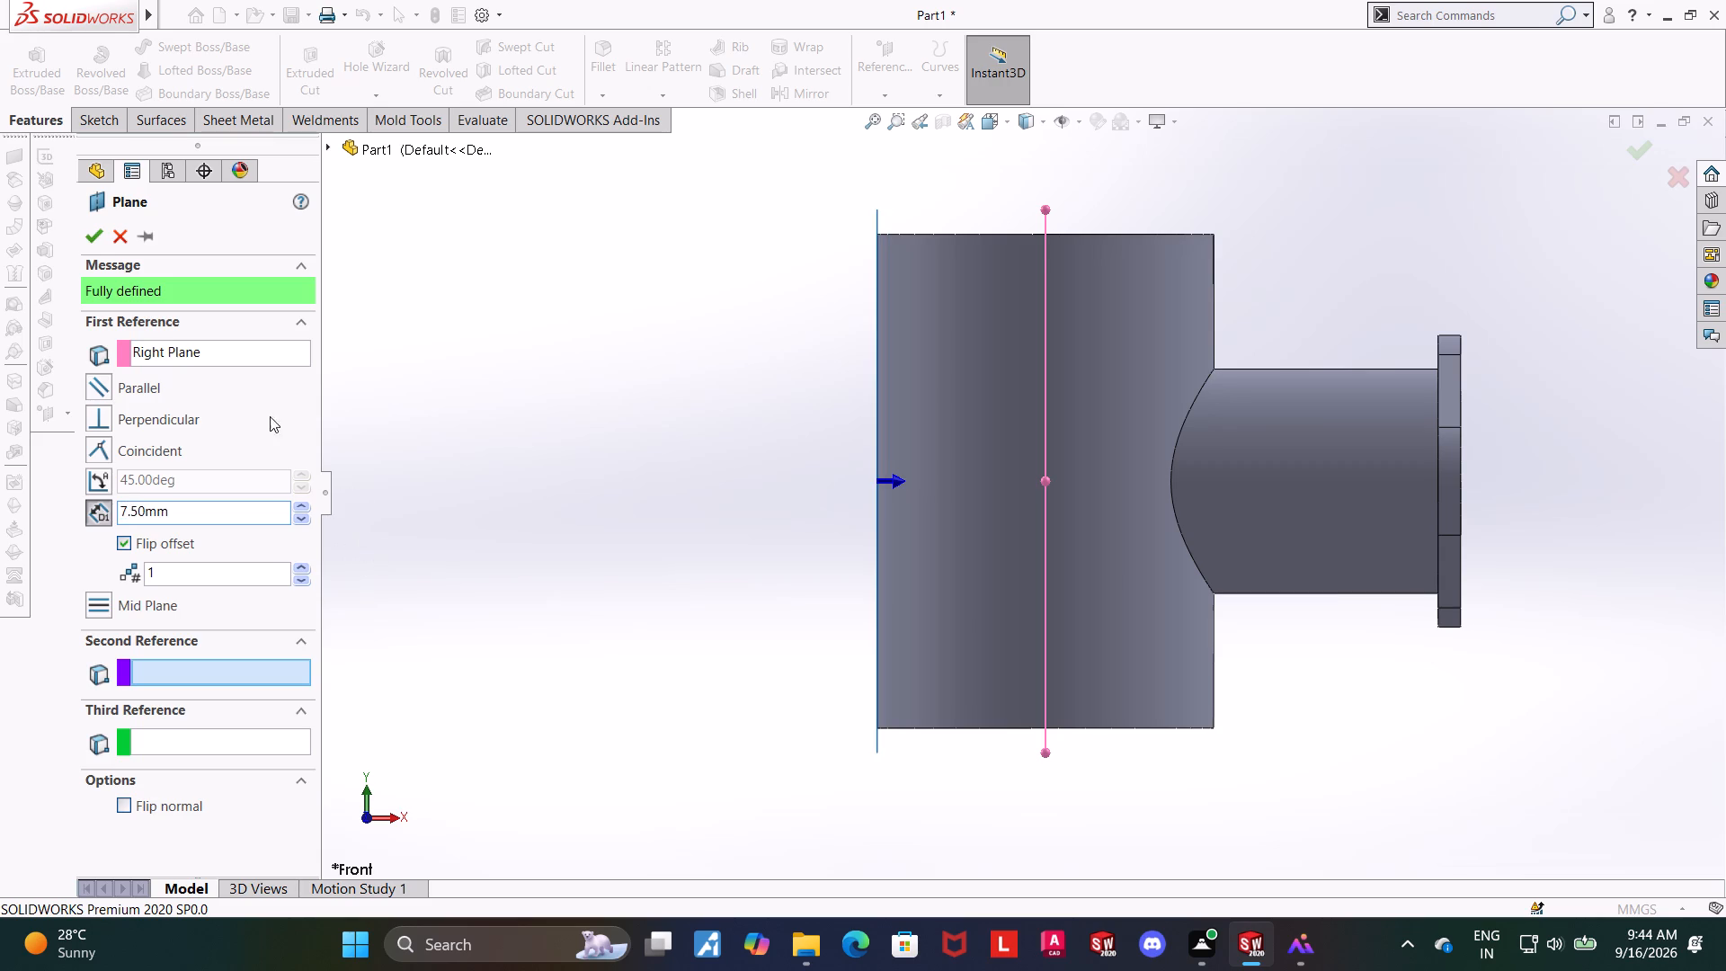
pyautogui.click(97, 225)
# Start a new sketch on the offset plane (Plane2) and orient the view normal to it.
pyautogui.moveTo(577, 506); pyautogui.dragTo(628, 518, button='middle')
pyautogui.scroll(2, 628, 518)
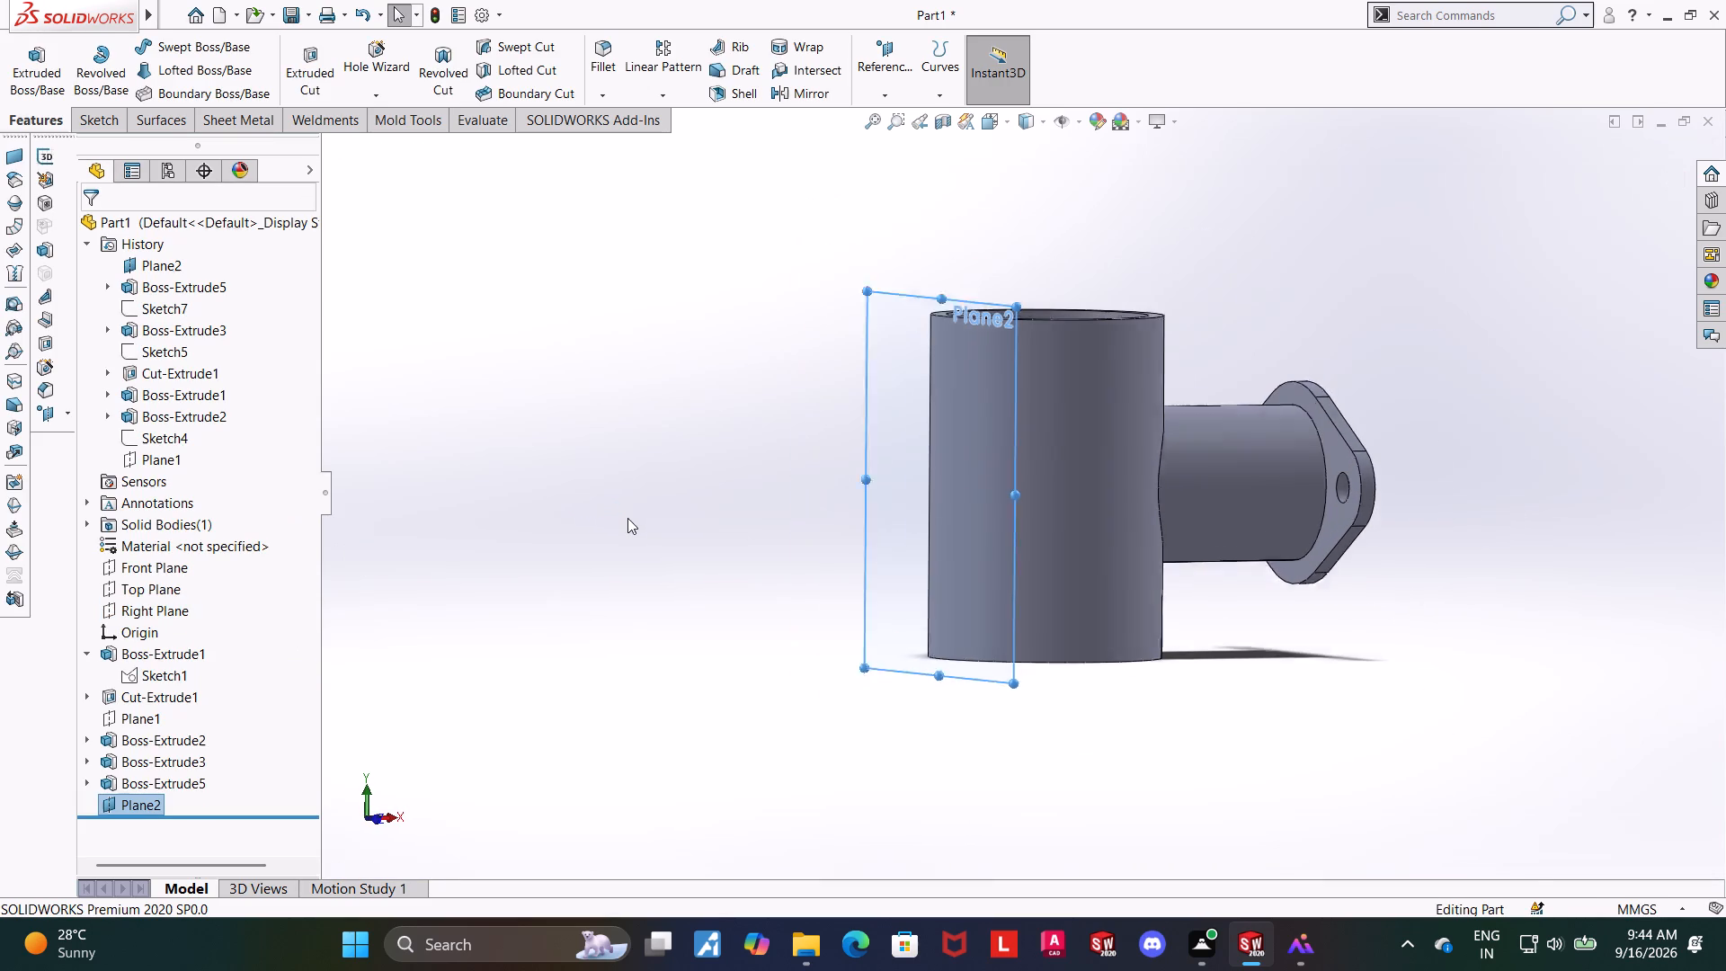
pyautogui.scroll(1, 627, 518)
pyautogui.scroll(-2, 1134, 557)
pyautogui.moveTo(1088, 557); pyautogui.dragTo(1134, 608, button='middle')
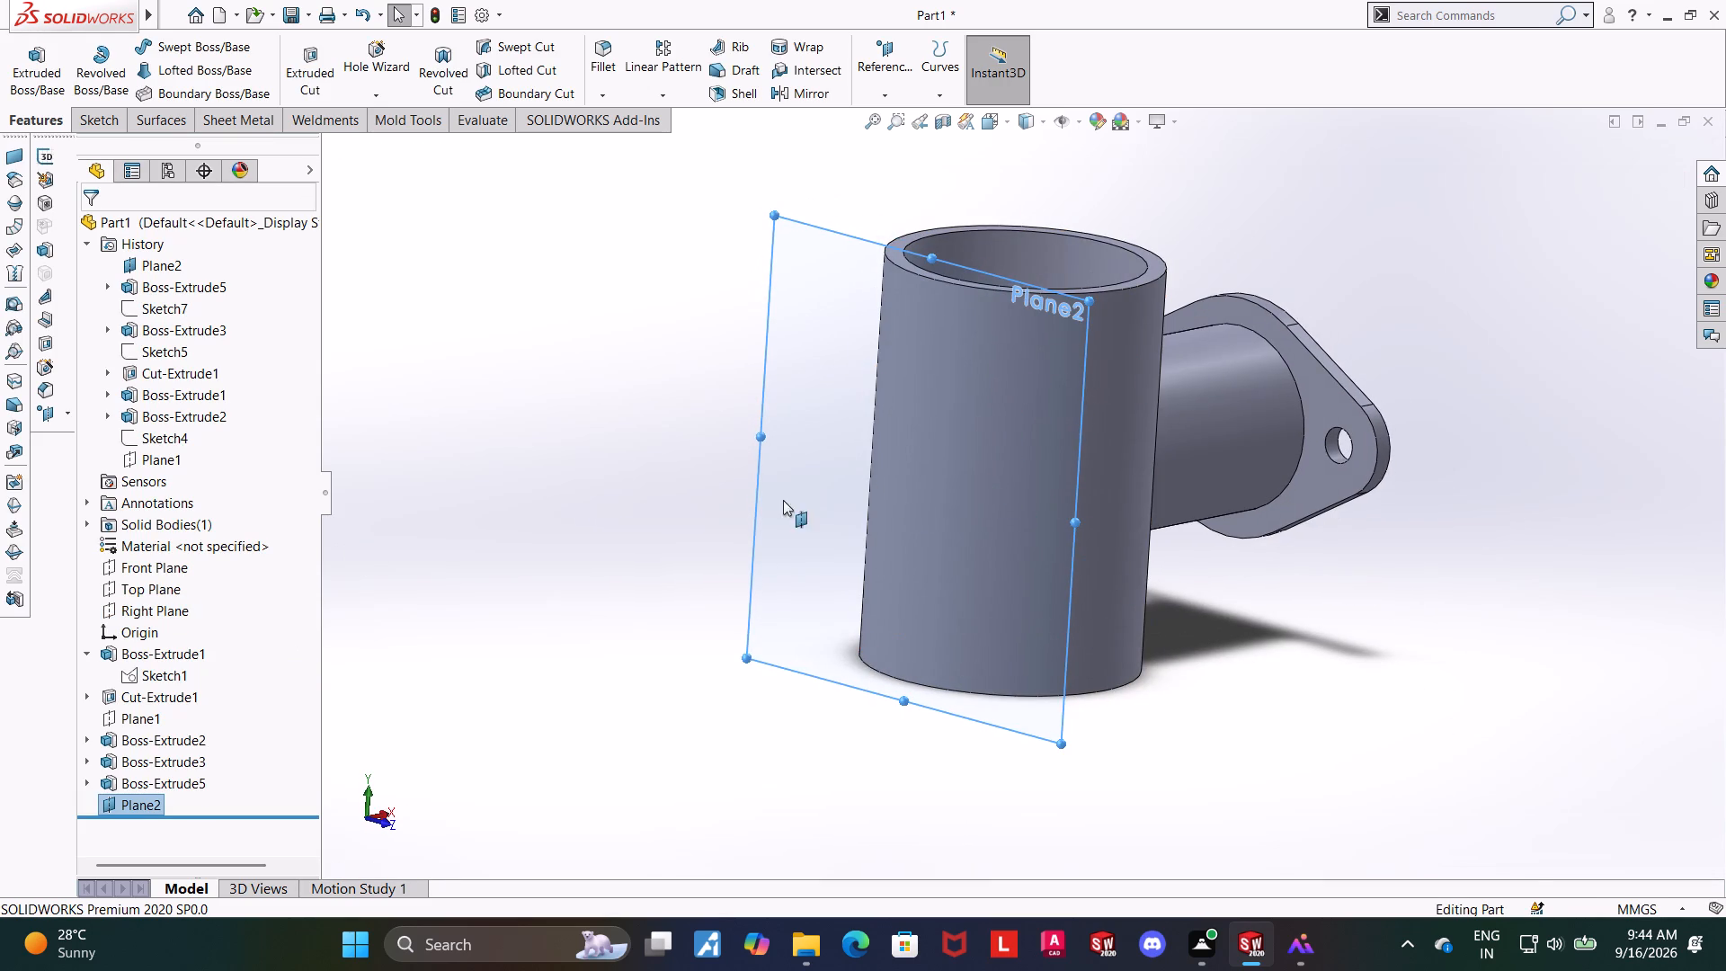
pyautogui.click(149, 807)
pyautogui.click(167, 747)
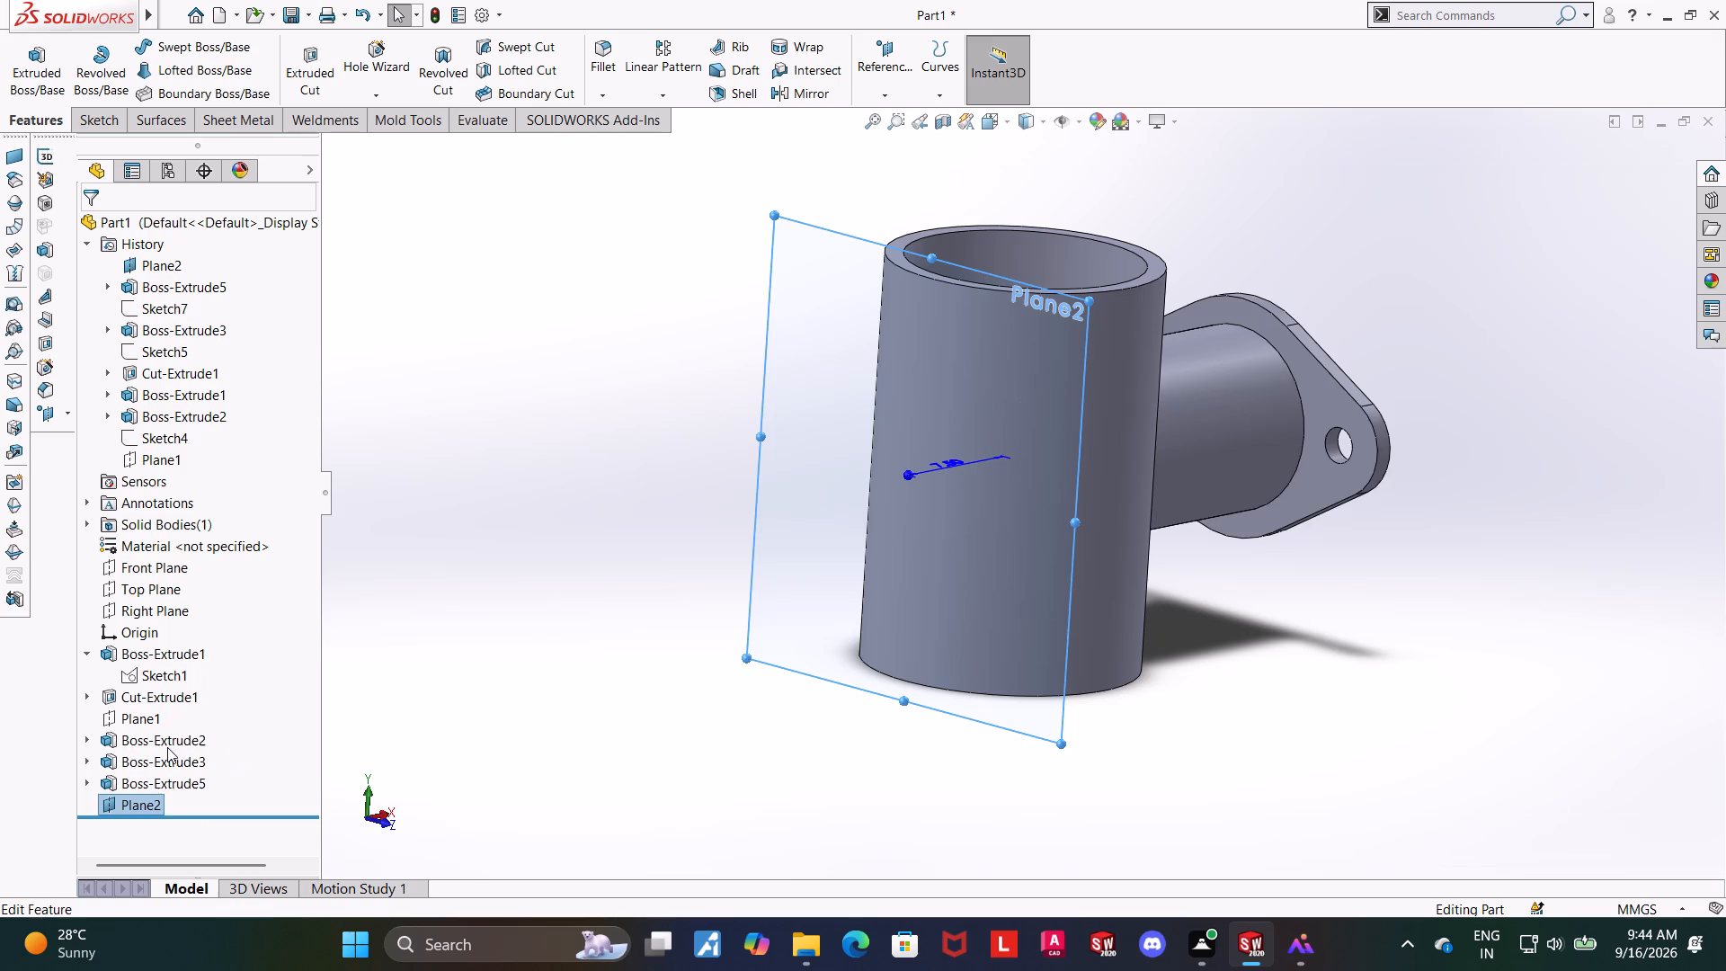
pyautogui.click(406, 781)
pyautogui.click(160, 798)
pyautogui.click(178, 781)
pyautogui.click(141, 800)
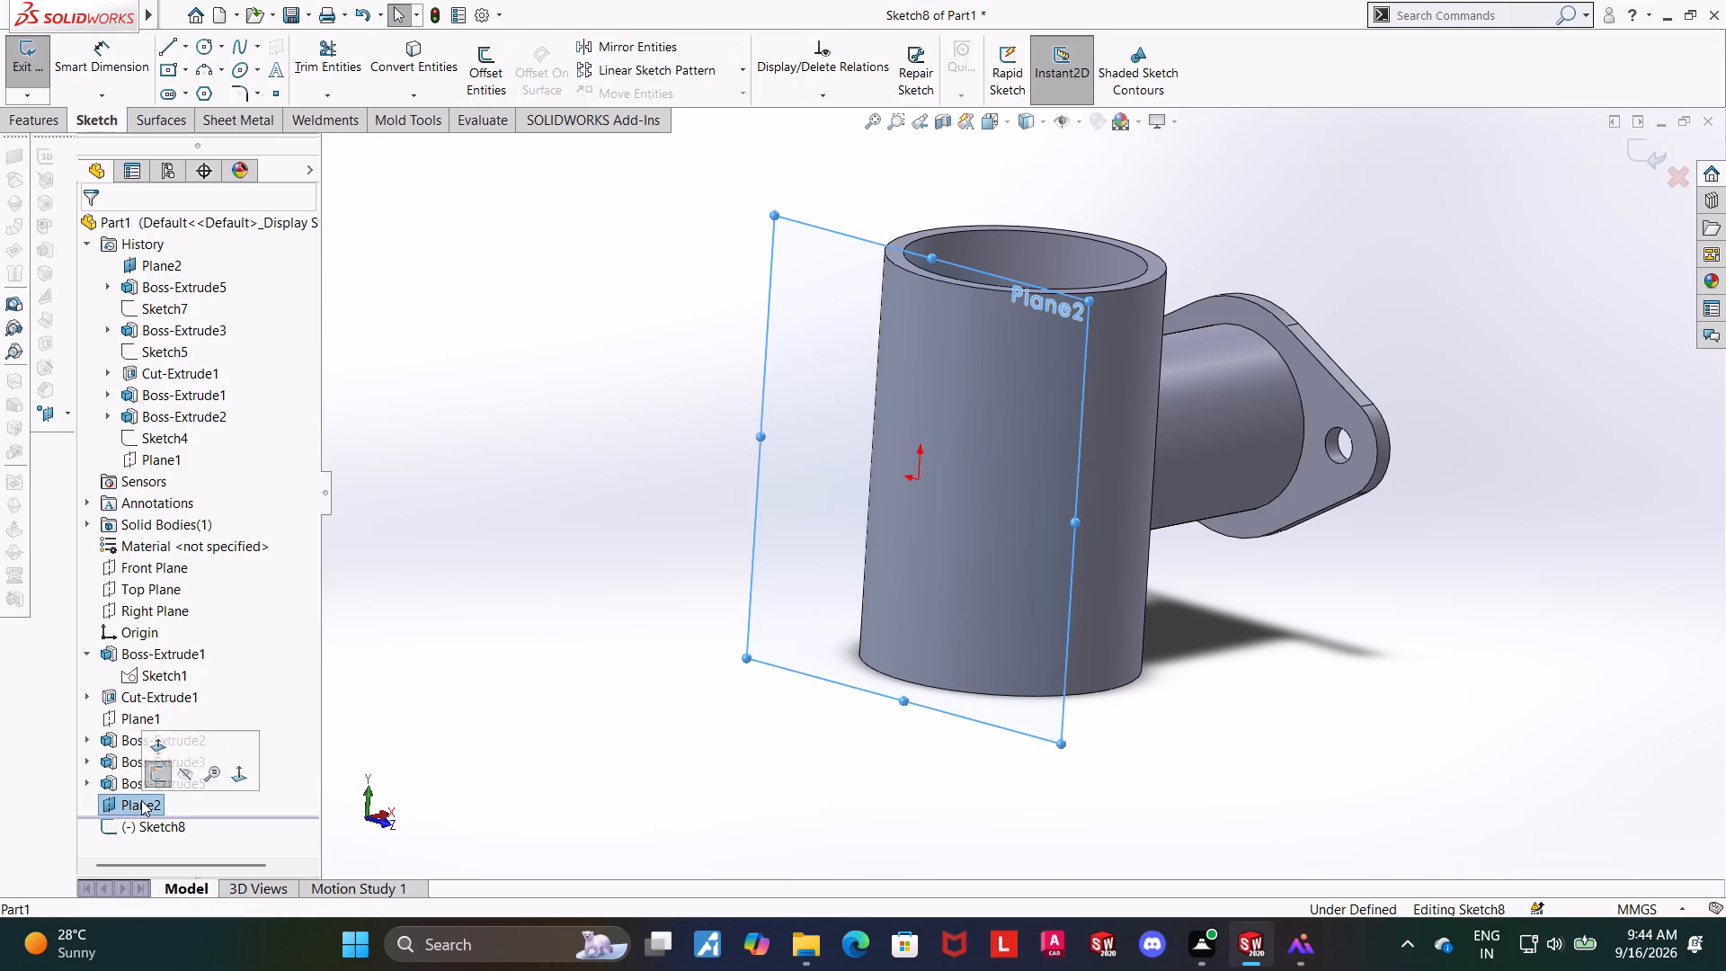
pyautogui.click(153, 822)
pyautogui.click(212, 797)
pyautogui.click(175, 824)
pyautogui.click(211, 797)
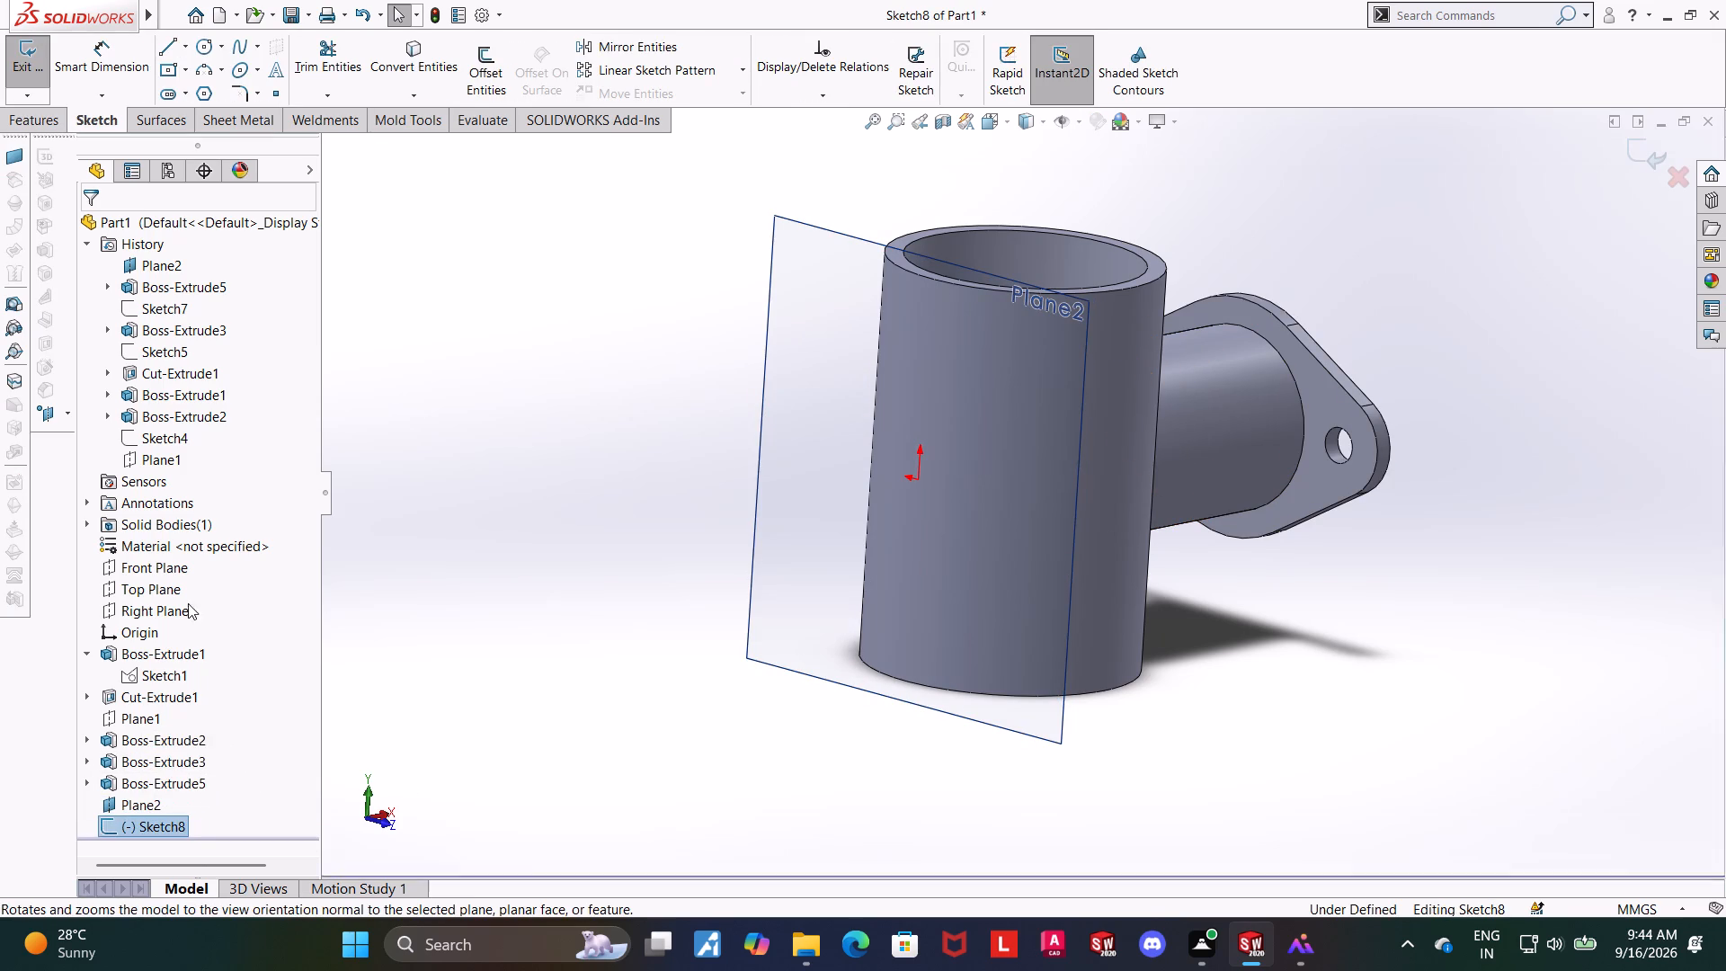
pyautogui.click(607, 714)
pyautogui.click(164, 817)
pyautogui.click(212, 789)
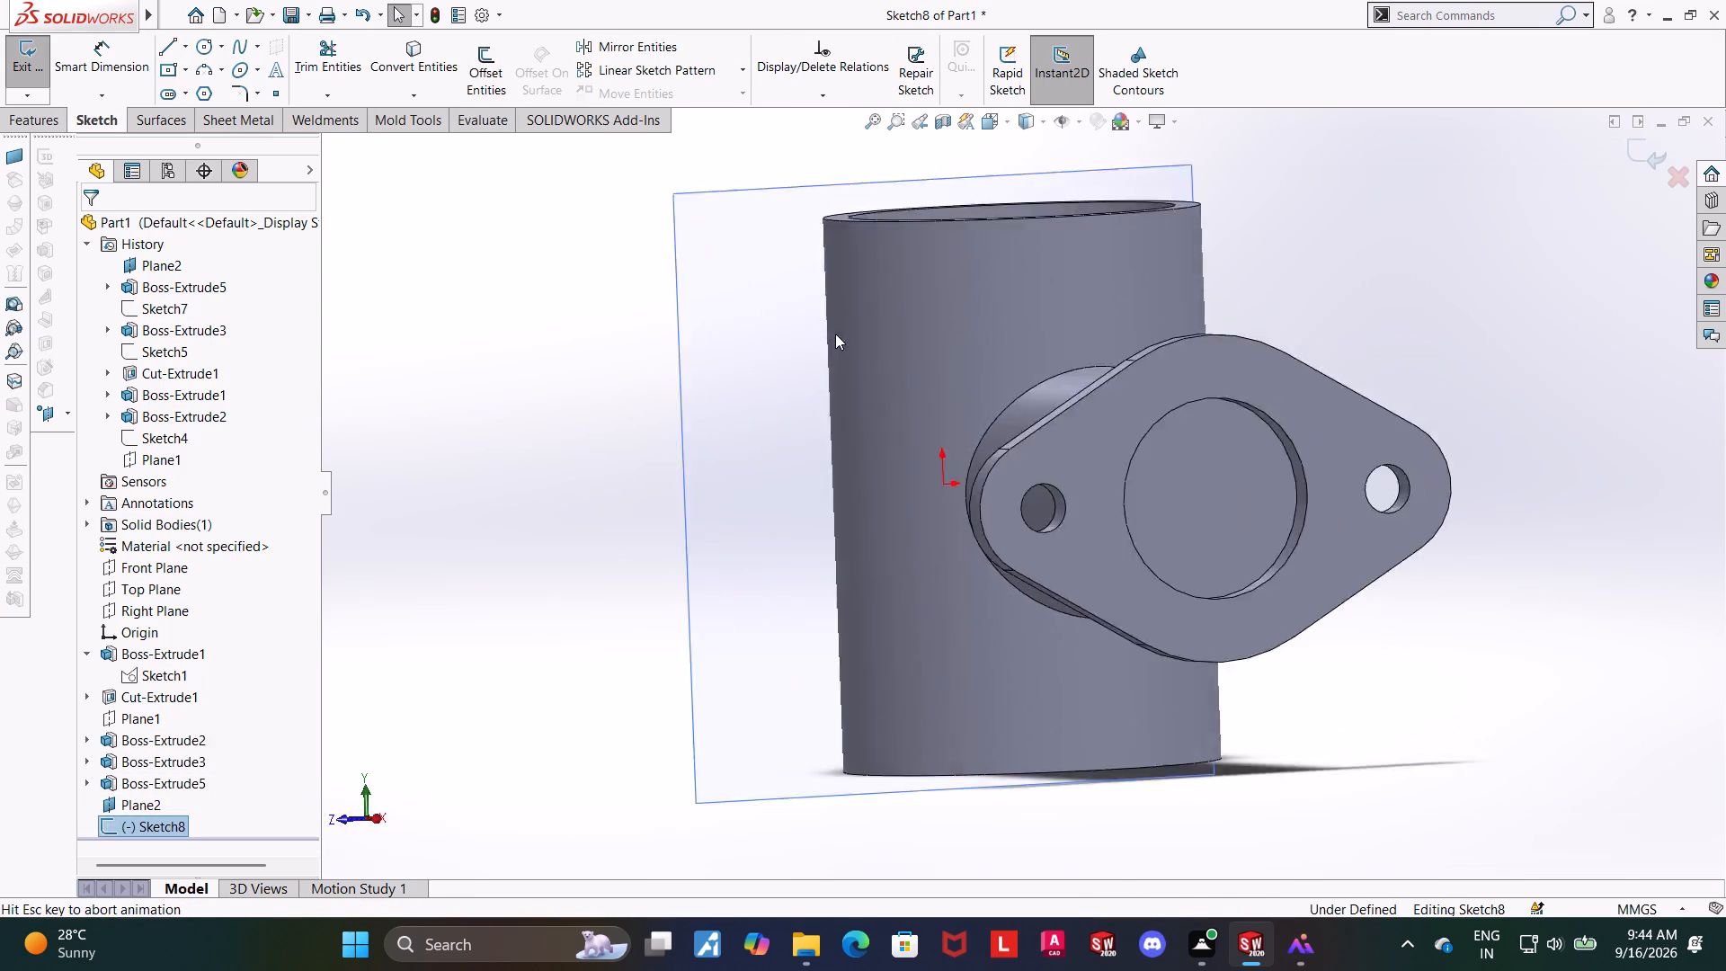
pyautogui.moveTo(652, 610); pyautogui.dragTo(962, 617, button='middle')
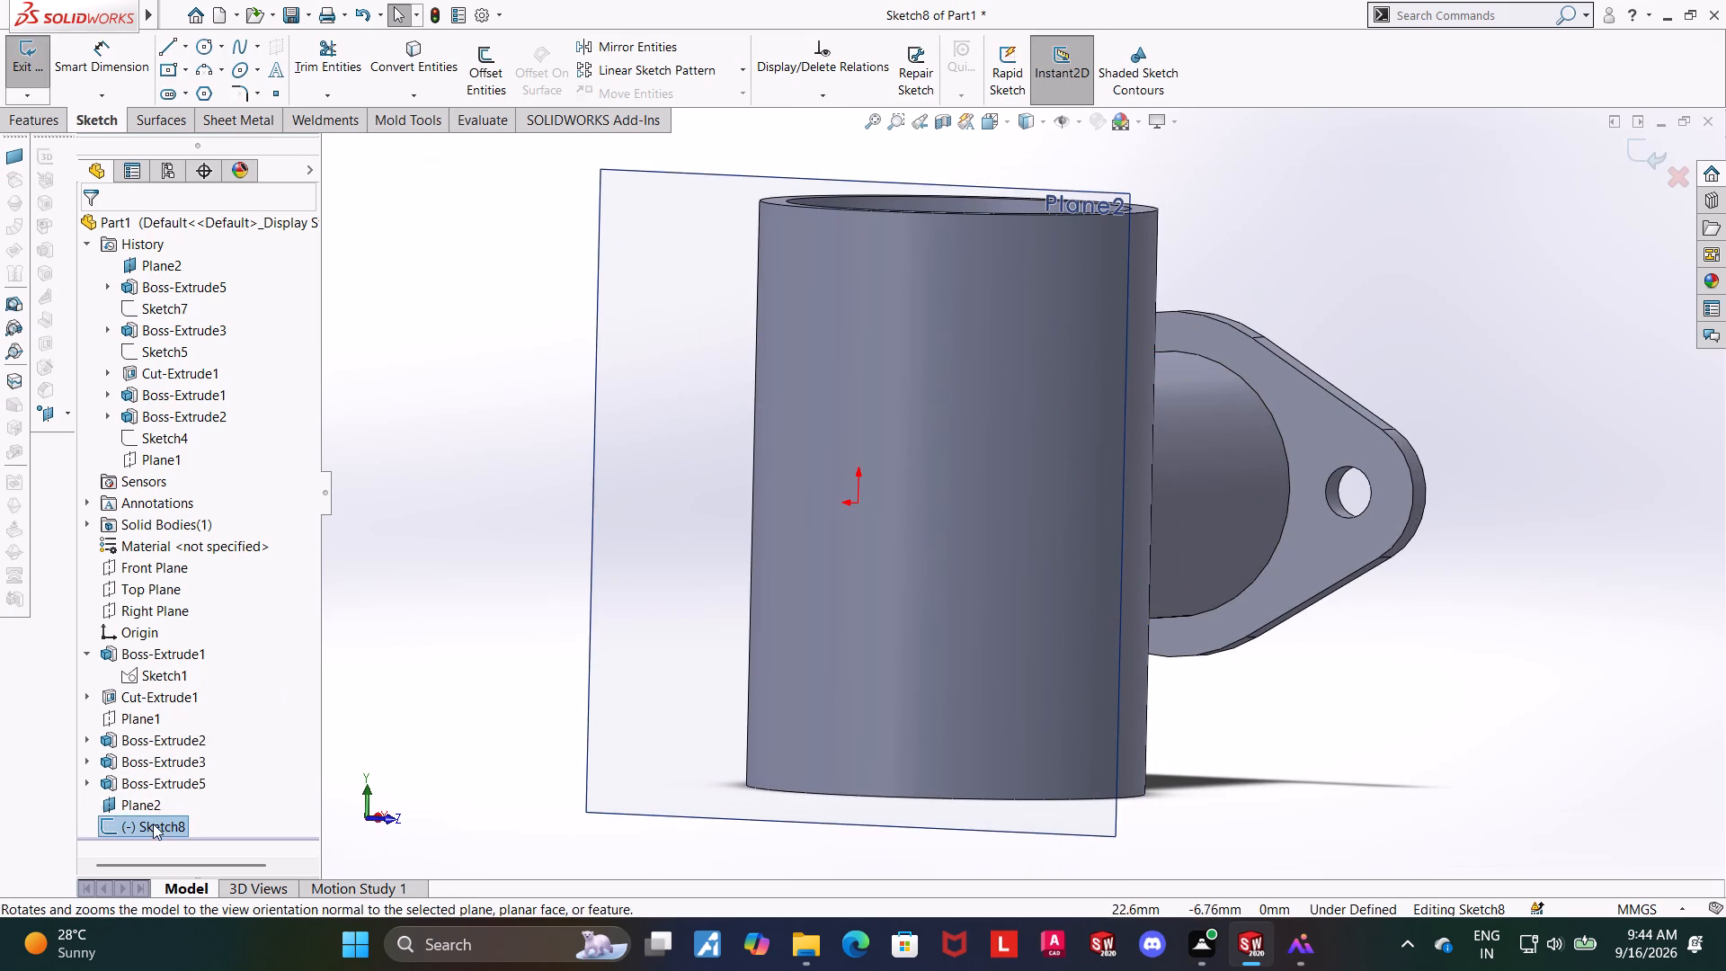
pyautogui.click(153, 824)
pyautogui.click(197, 798)
# Sketch a circle about 11.3 mm in diameter centred on the origin.
pyautogui.click(203, 53)
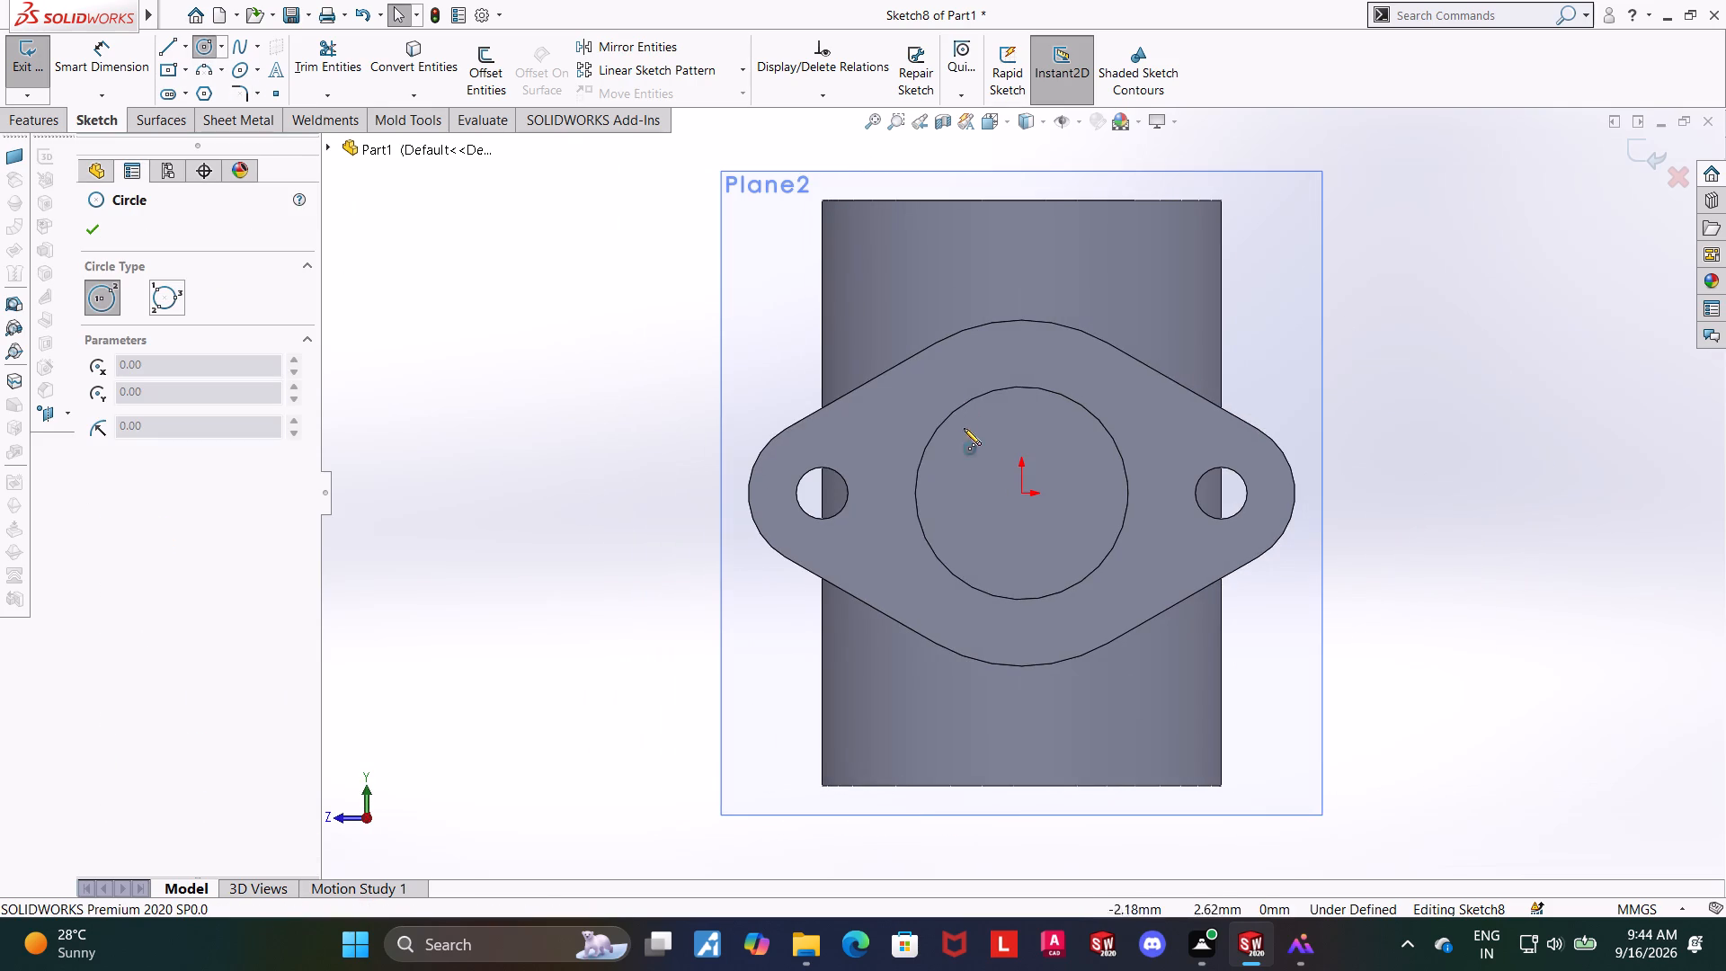
pyautogui.click(1024, 494)
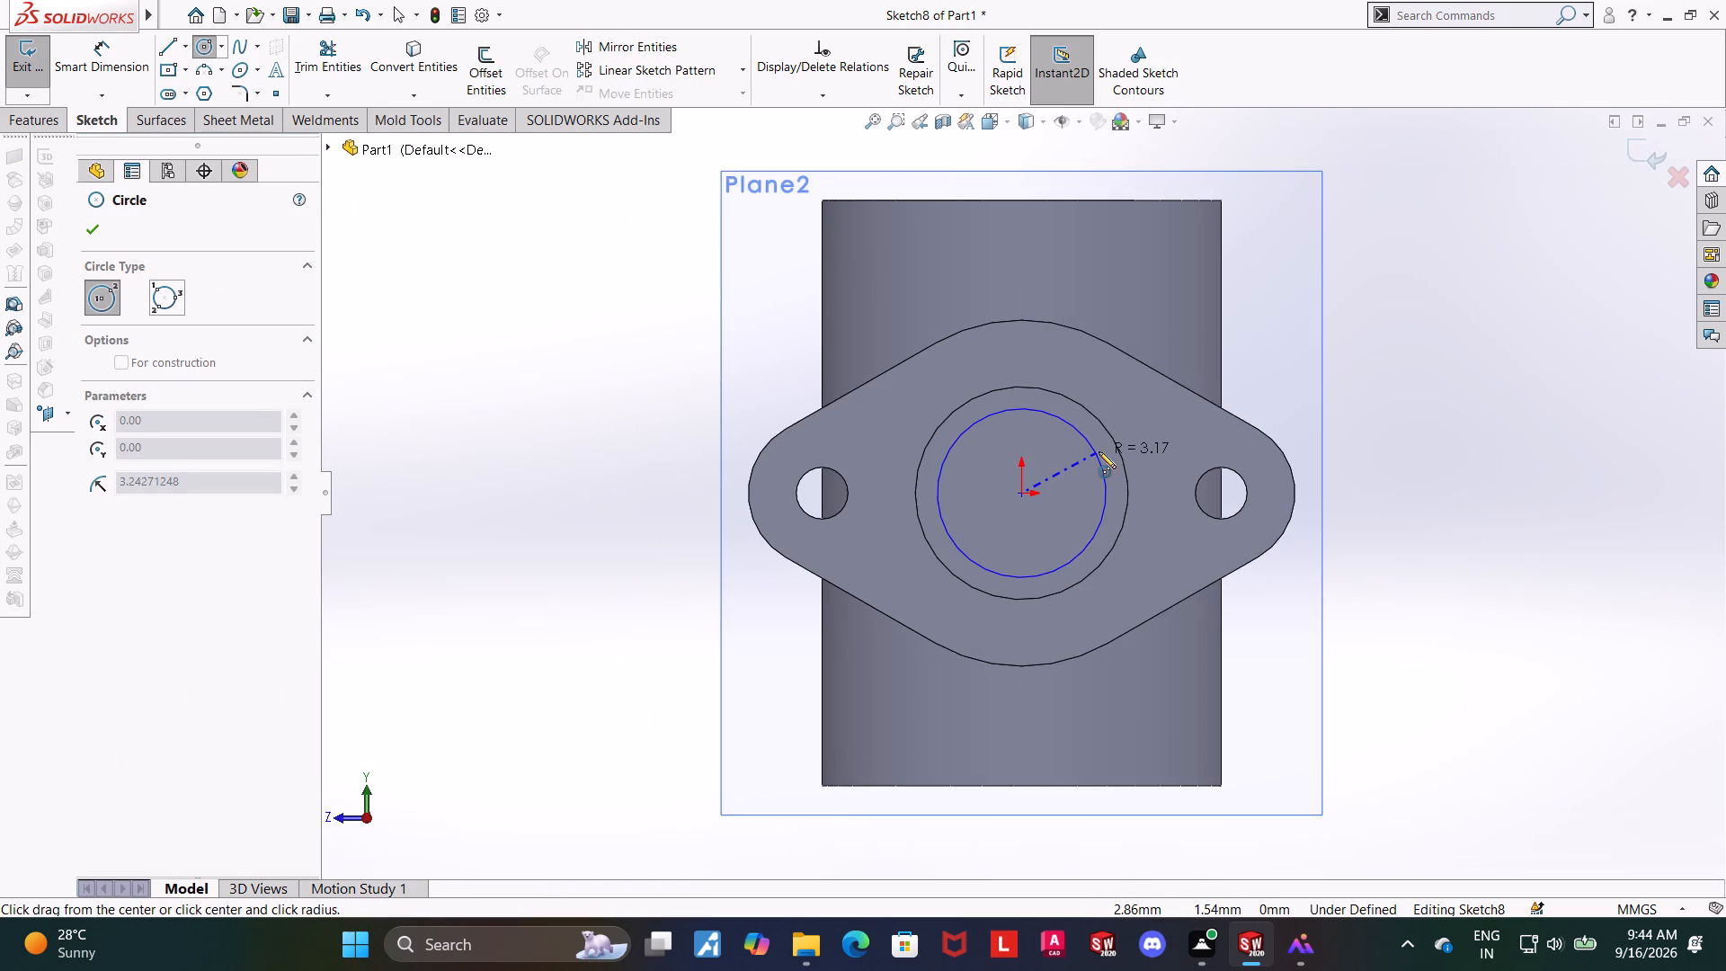
pyautogui.click(1147, 410)
pyautogui.press('Escape')
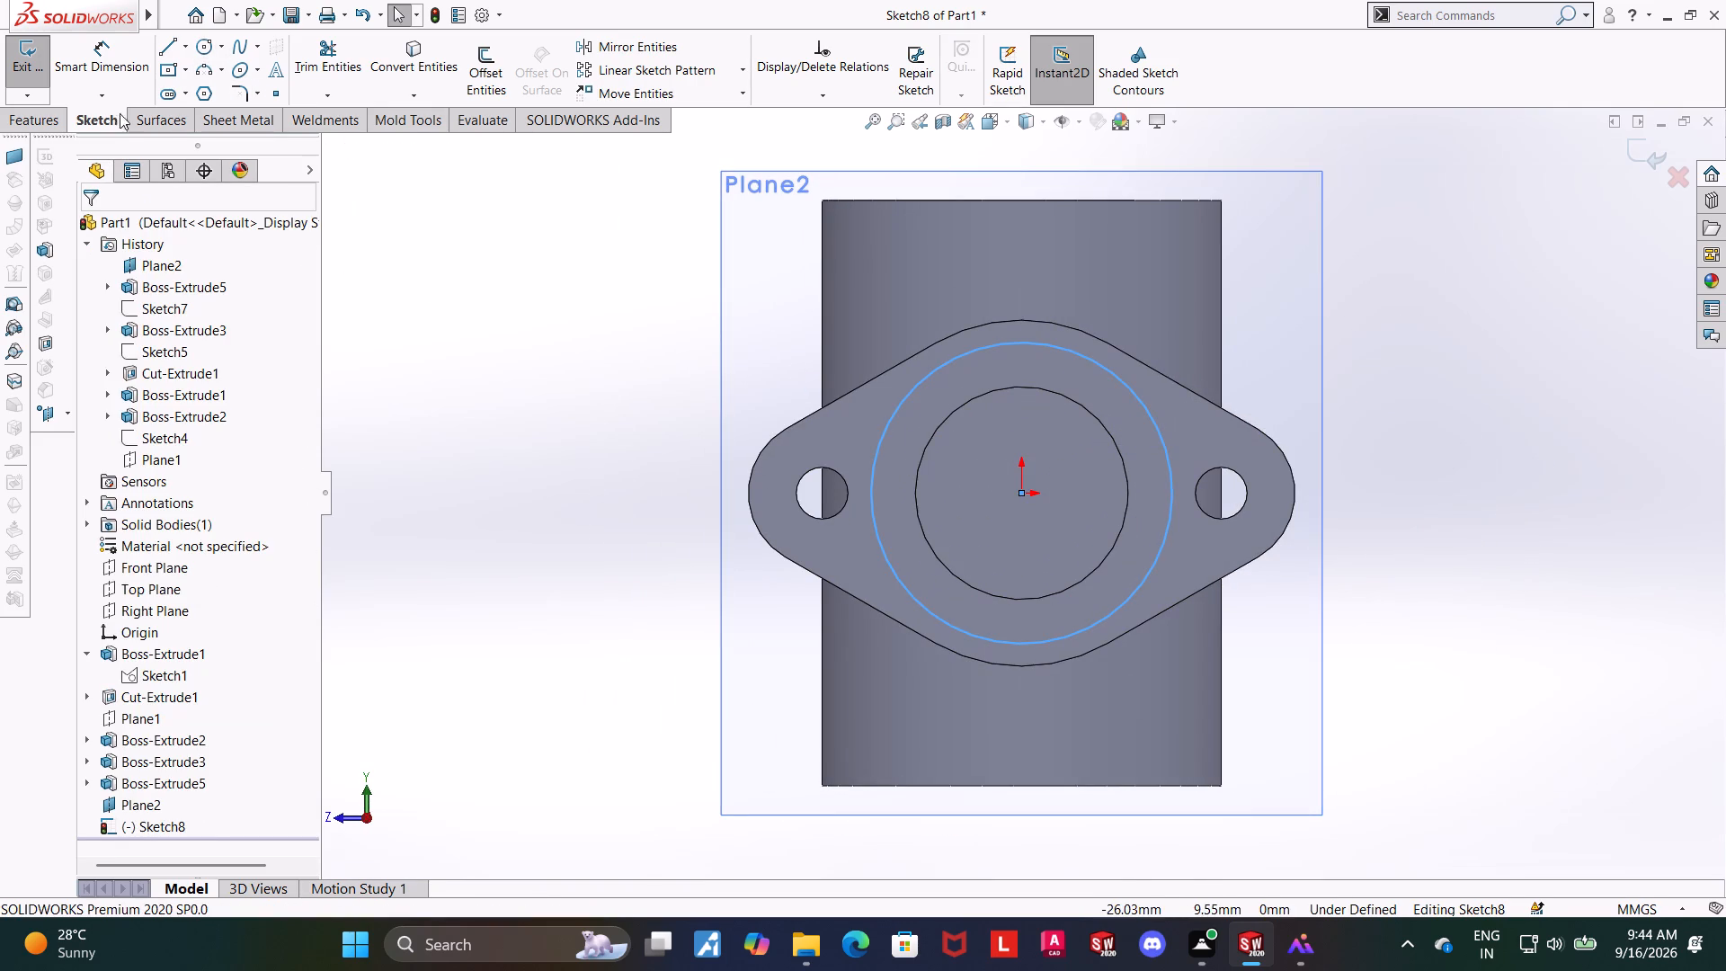
# Dimension the circle's diameter to 10 mm and close the sketch.
pyautogui.click(117, 58)
pyautogui.click(1154, 432)
pyautogui.click(1201, 353)
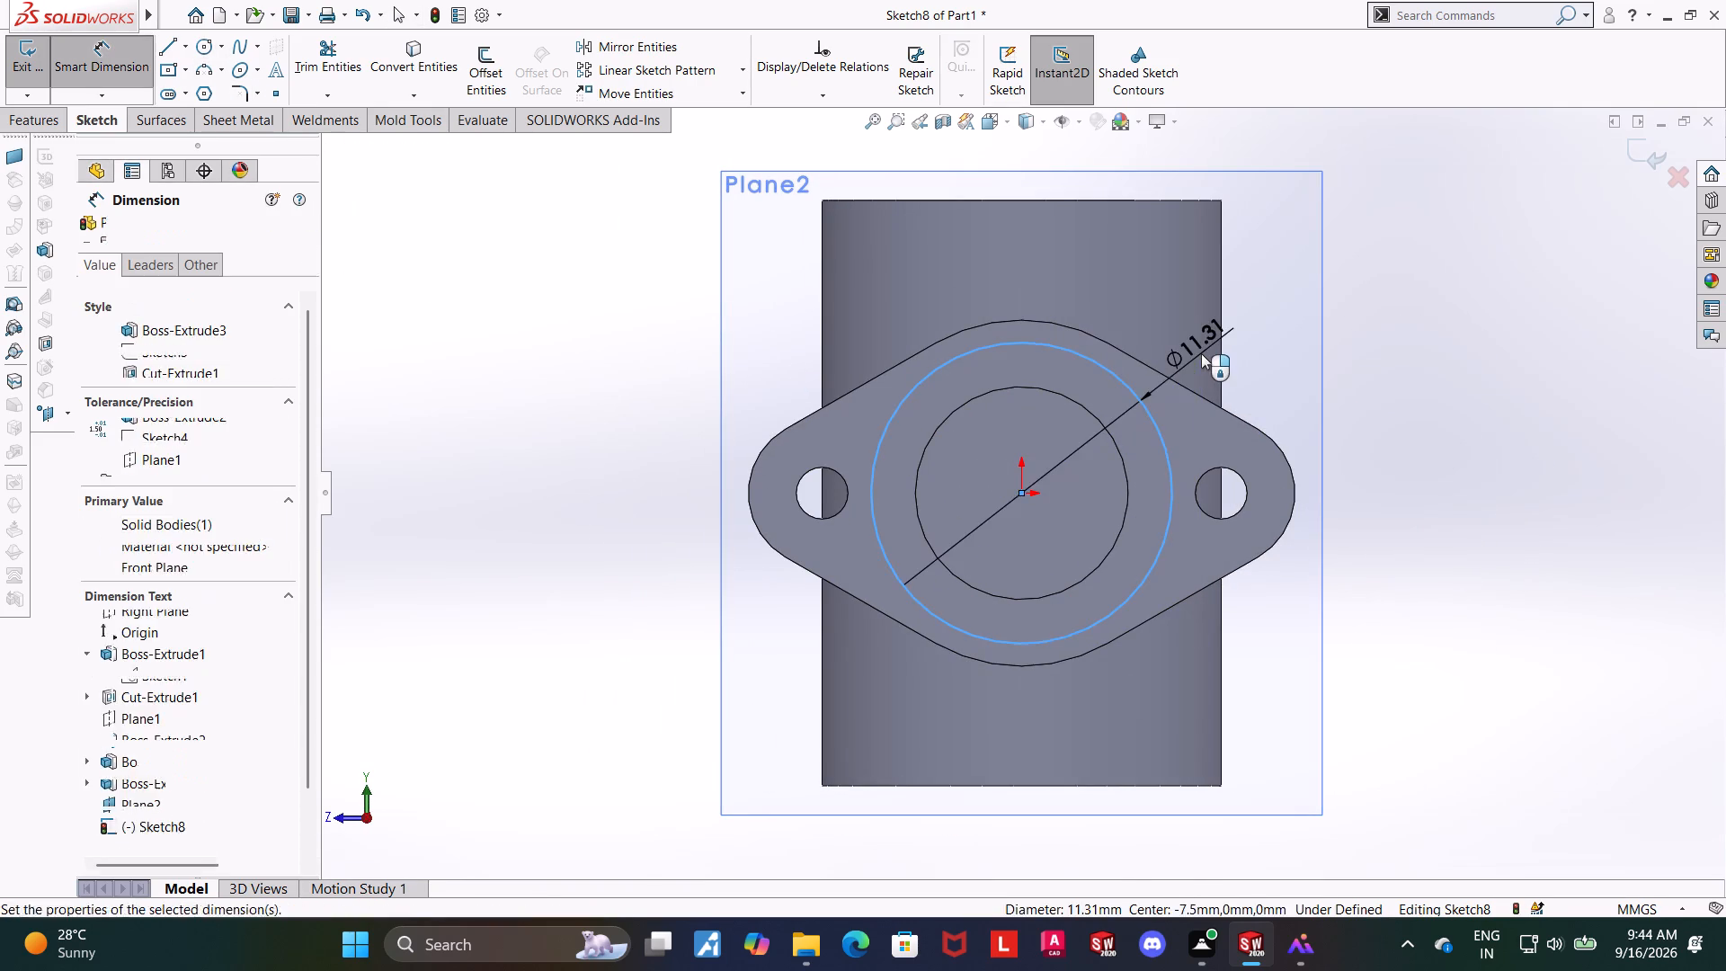
pyautogui.press('1')
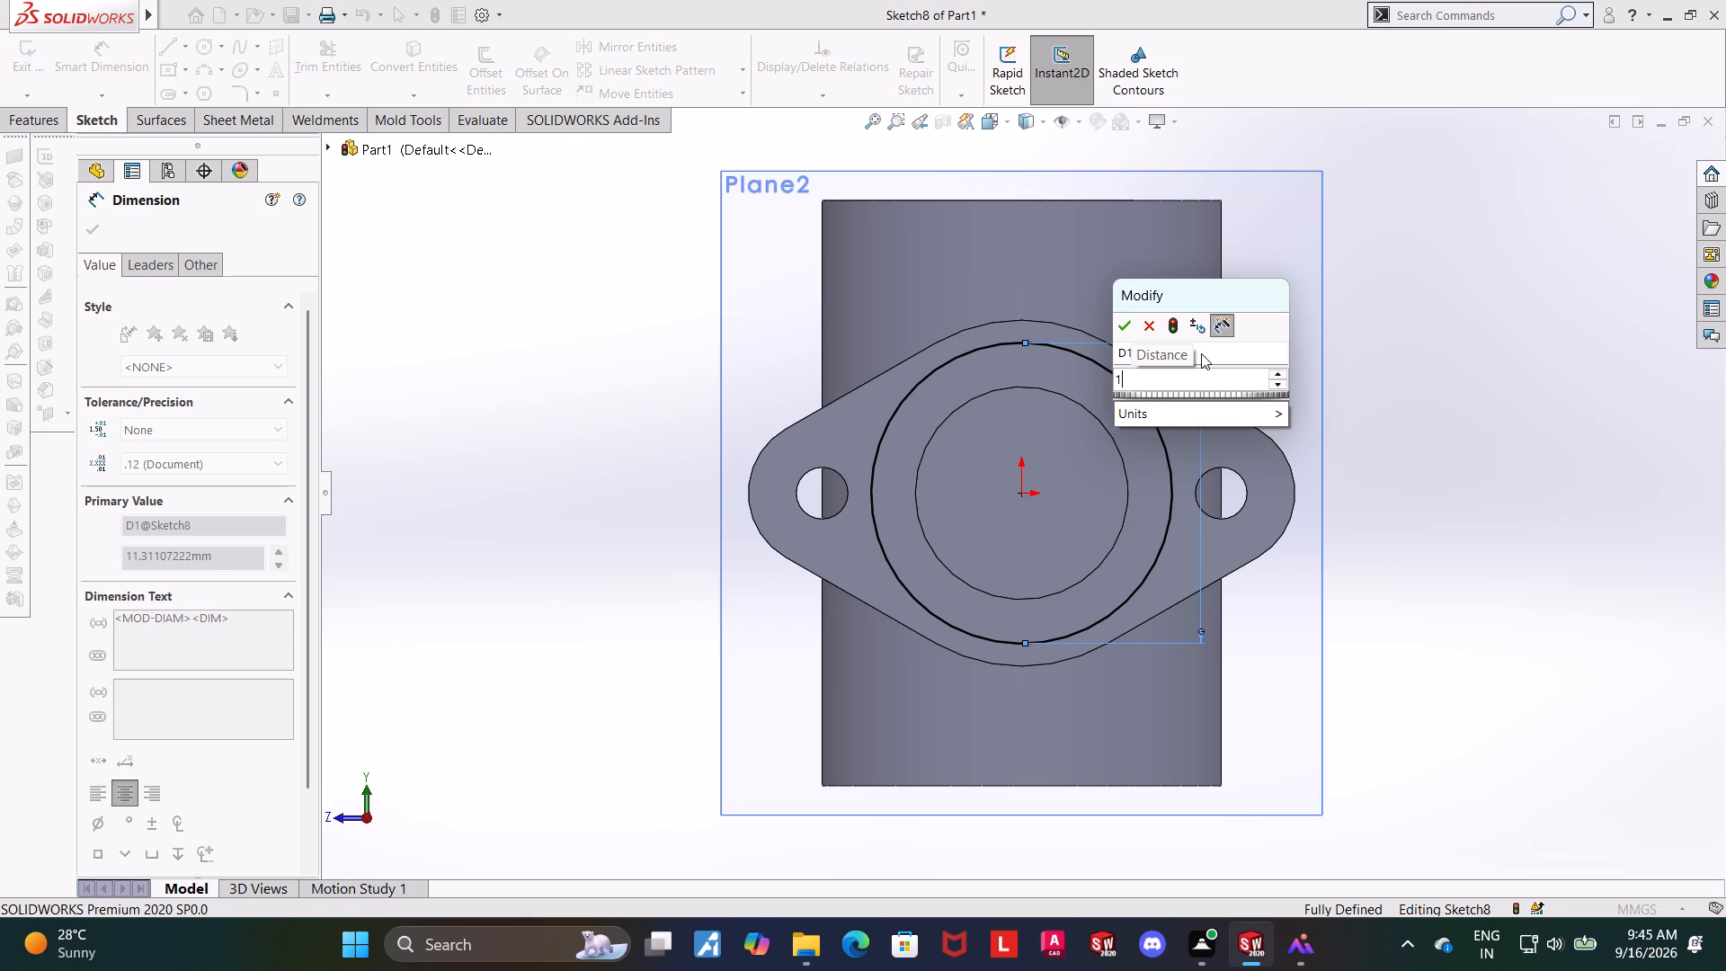
pyautogui.press('0')
pyautogui.press('Return')
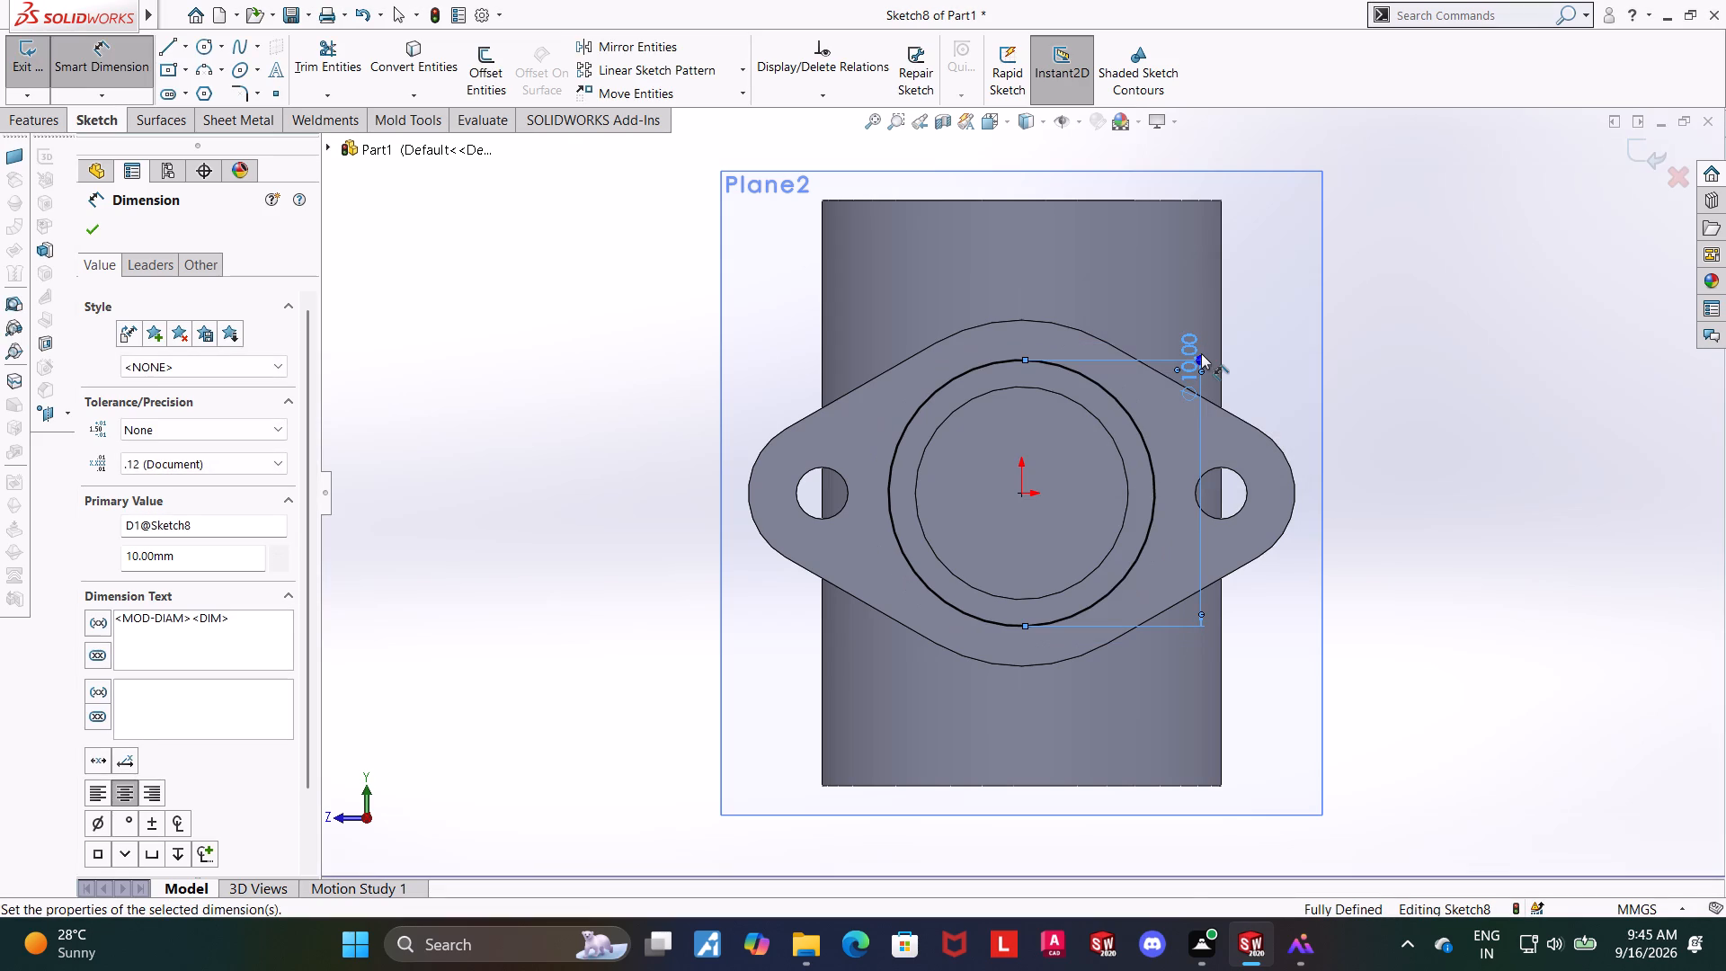
pyautogui.press('Escape')
pyautogui.press('Escape')
pyautogui.press('Escape')
pyautogui.moveTo(1401, 228); pyautogui.dragTo(1465, 234, button='middle')
pyautogui.scroll(2, 1449, 266)
pyautogui.moveTo(1391, 300); pyautogui.dragTo(1425, 300, button='middle')
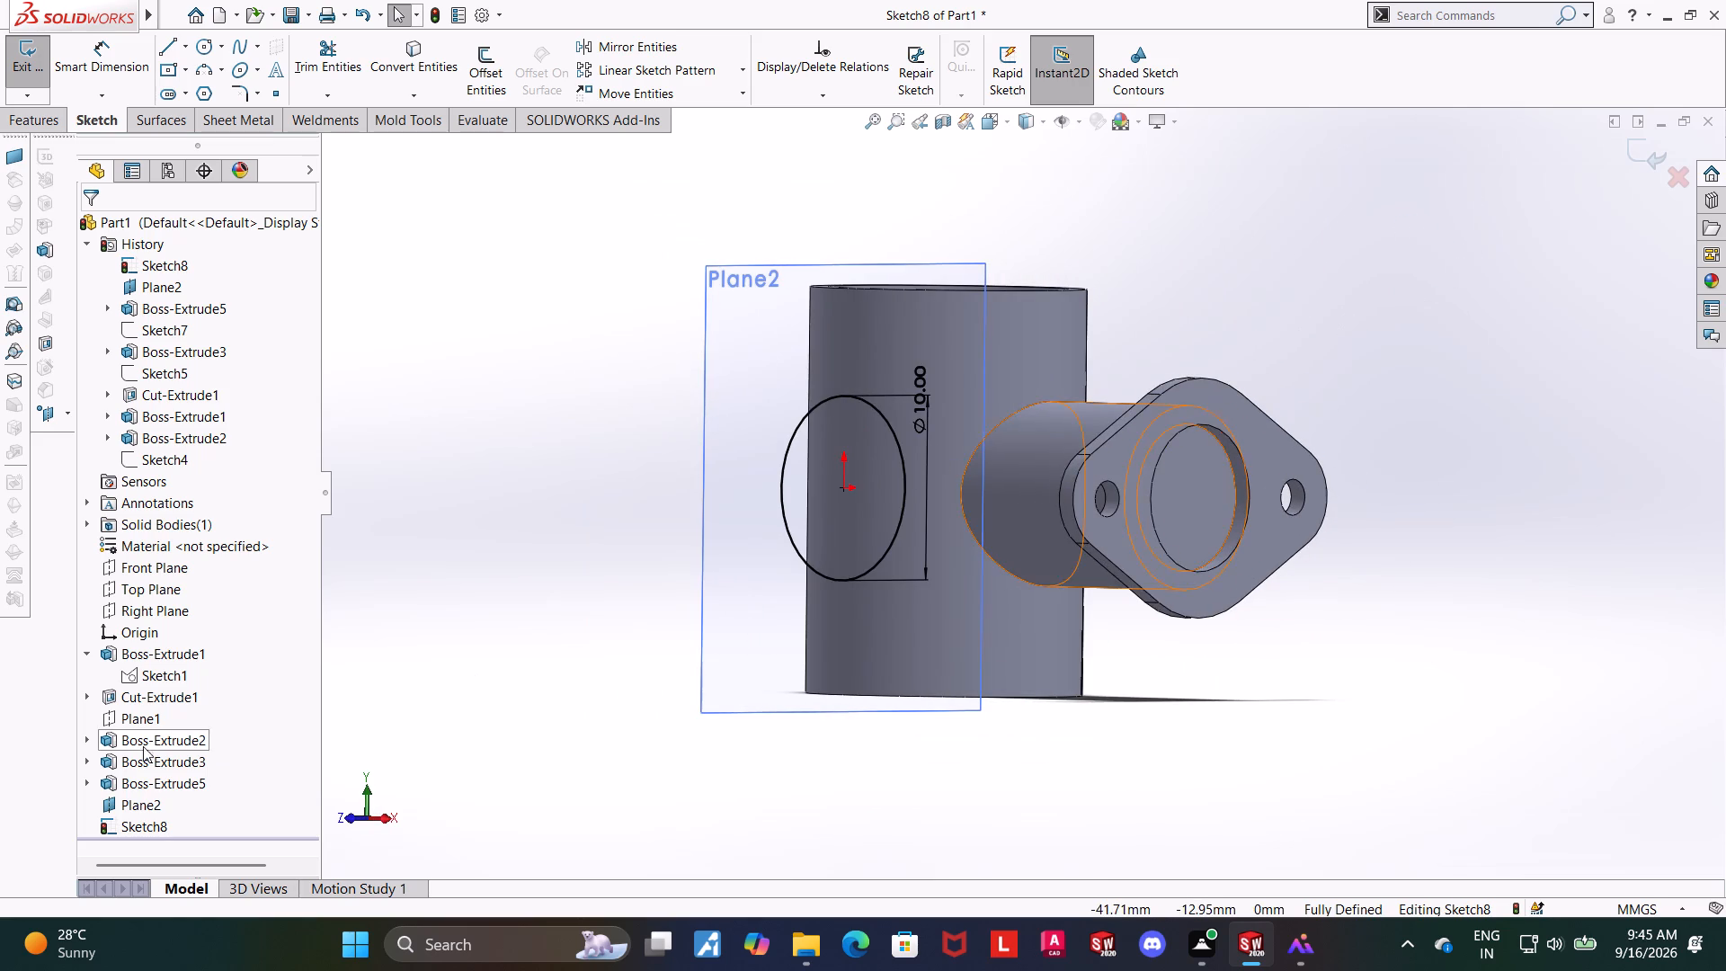
pyautogui.click(1638, 162)
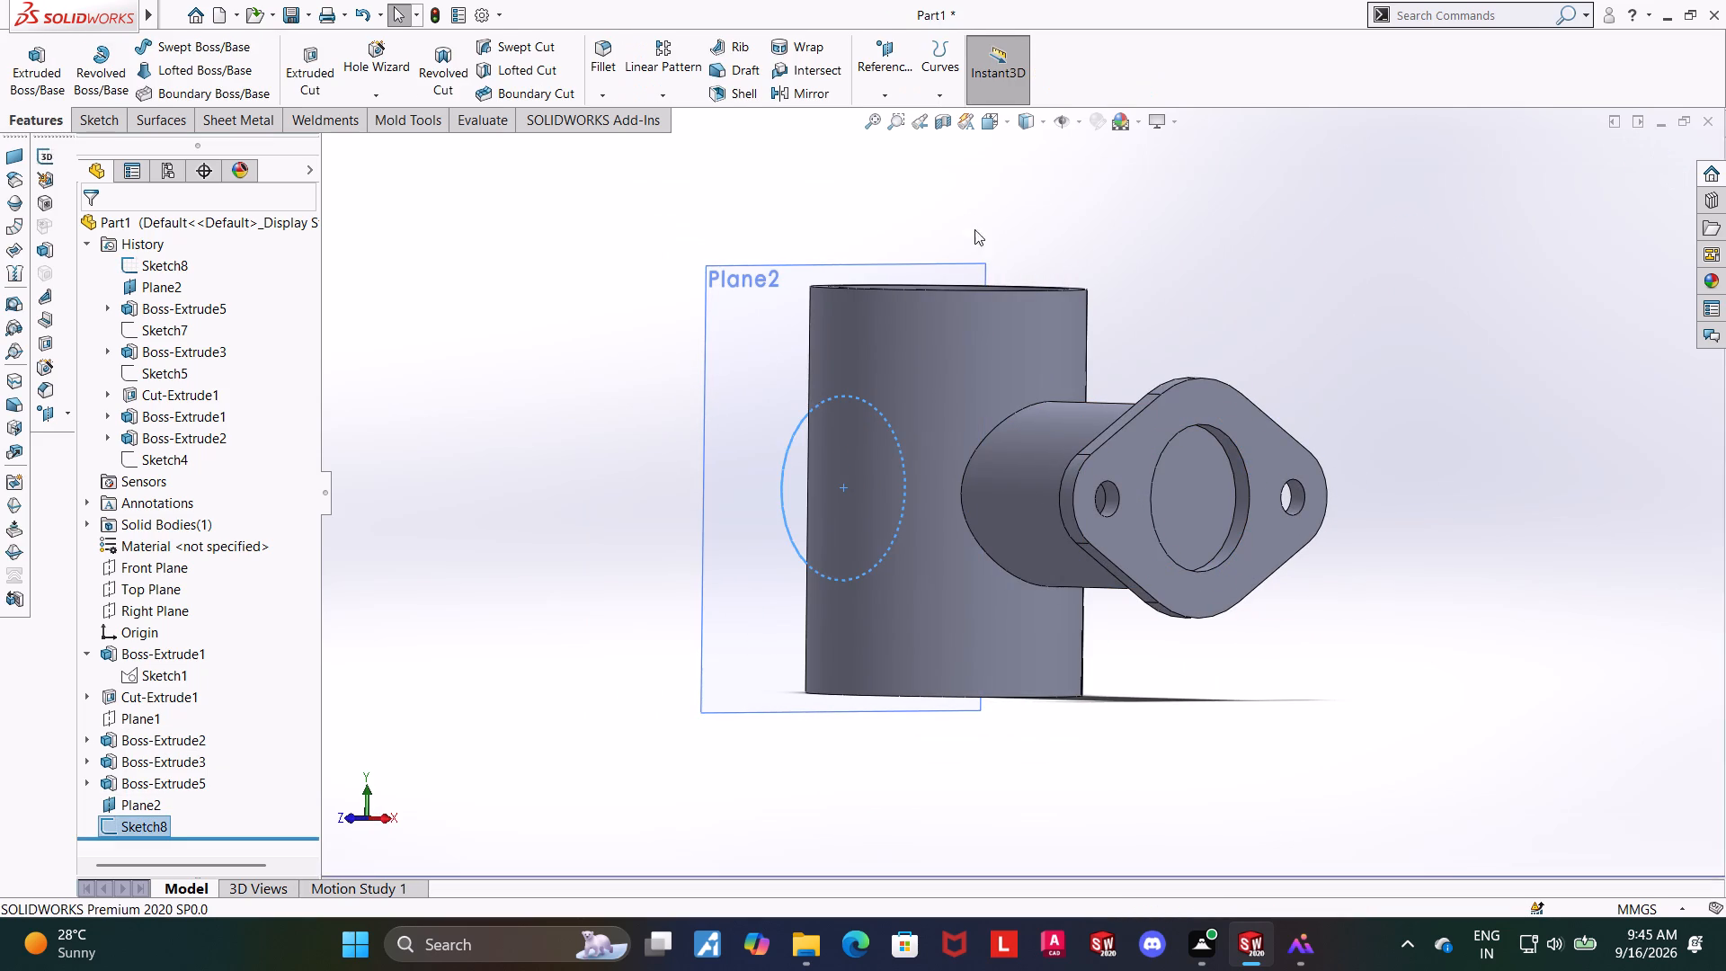
# Create a reference plane offset 5 mm from Plane2, flipped outward away from the main cylinder.
pyautogui.click(898, 56)
pyautogui.click(903, 116)
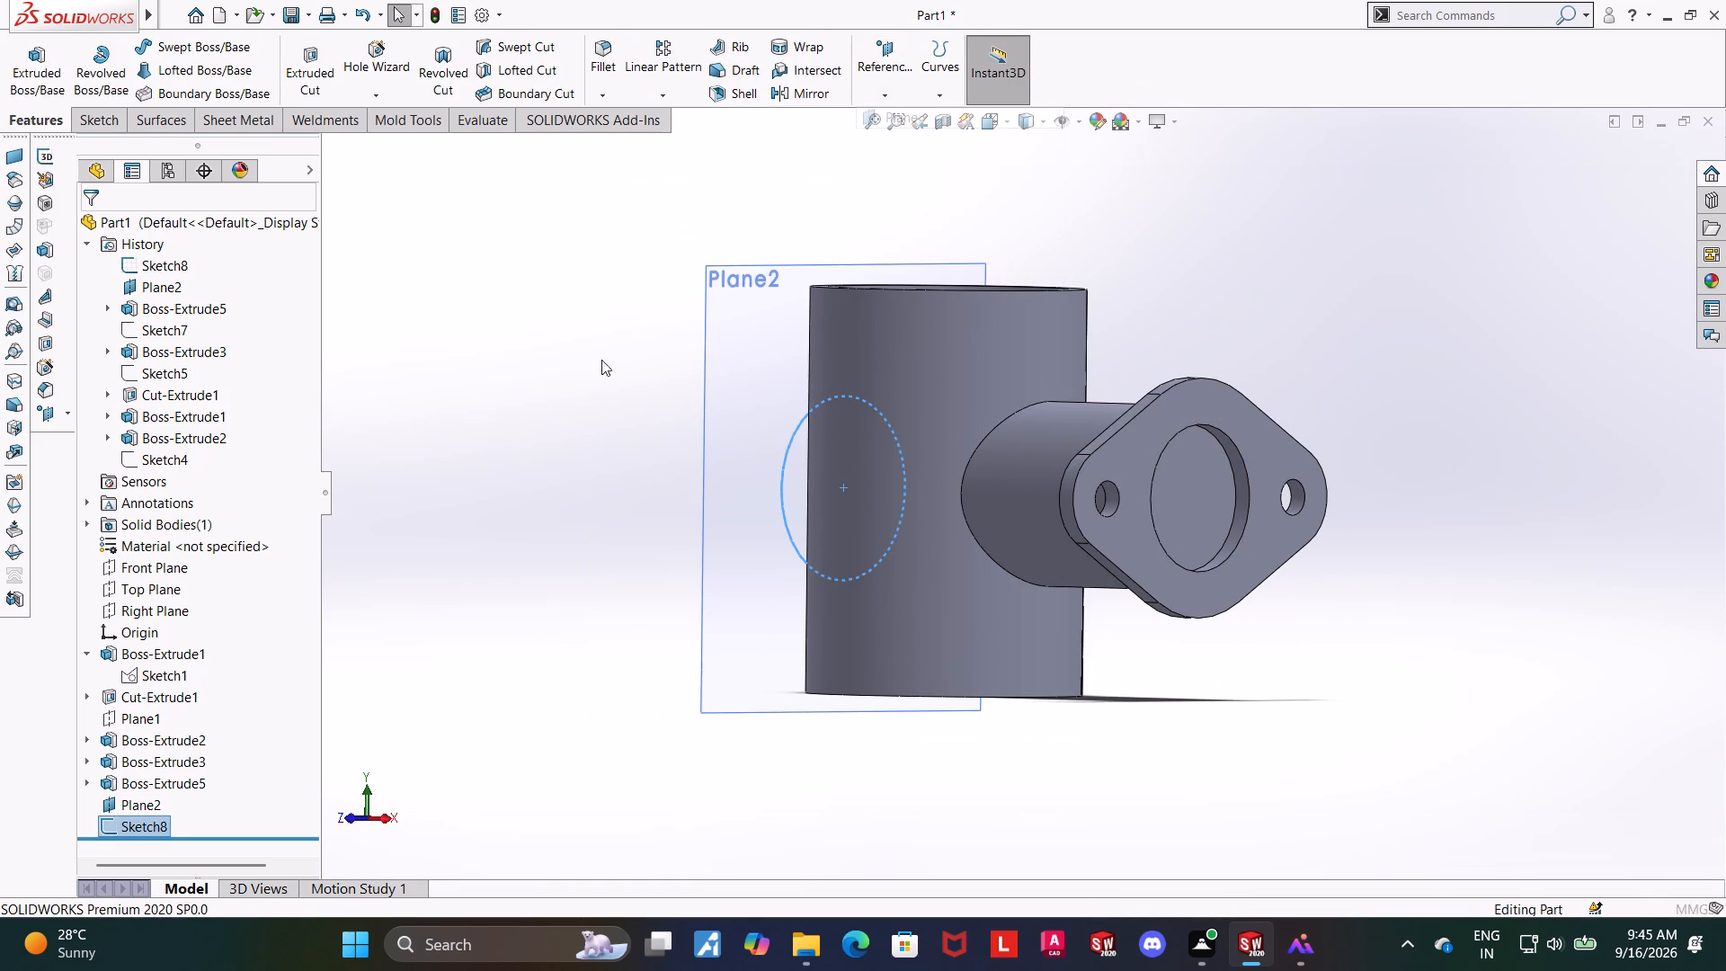
pyautogui.moveTo(525, 398); pyautogui.dragTo(549, 395, button='middle')
pyautogui.moveTo(552, 463); pyautogui.dragTo(576, 462, button='middle')
pyautogui.click(756, 387)
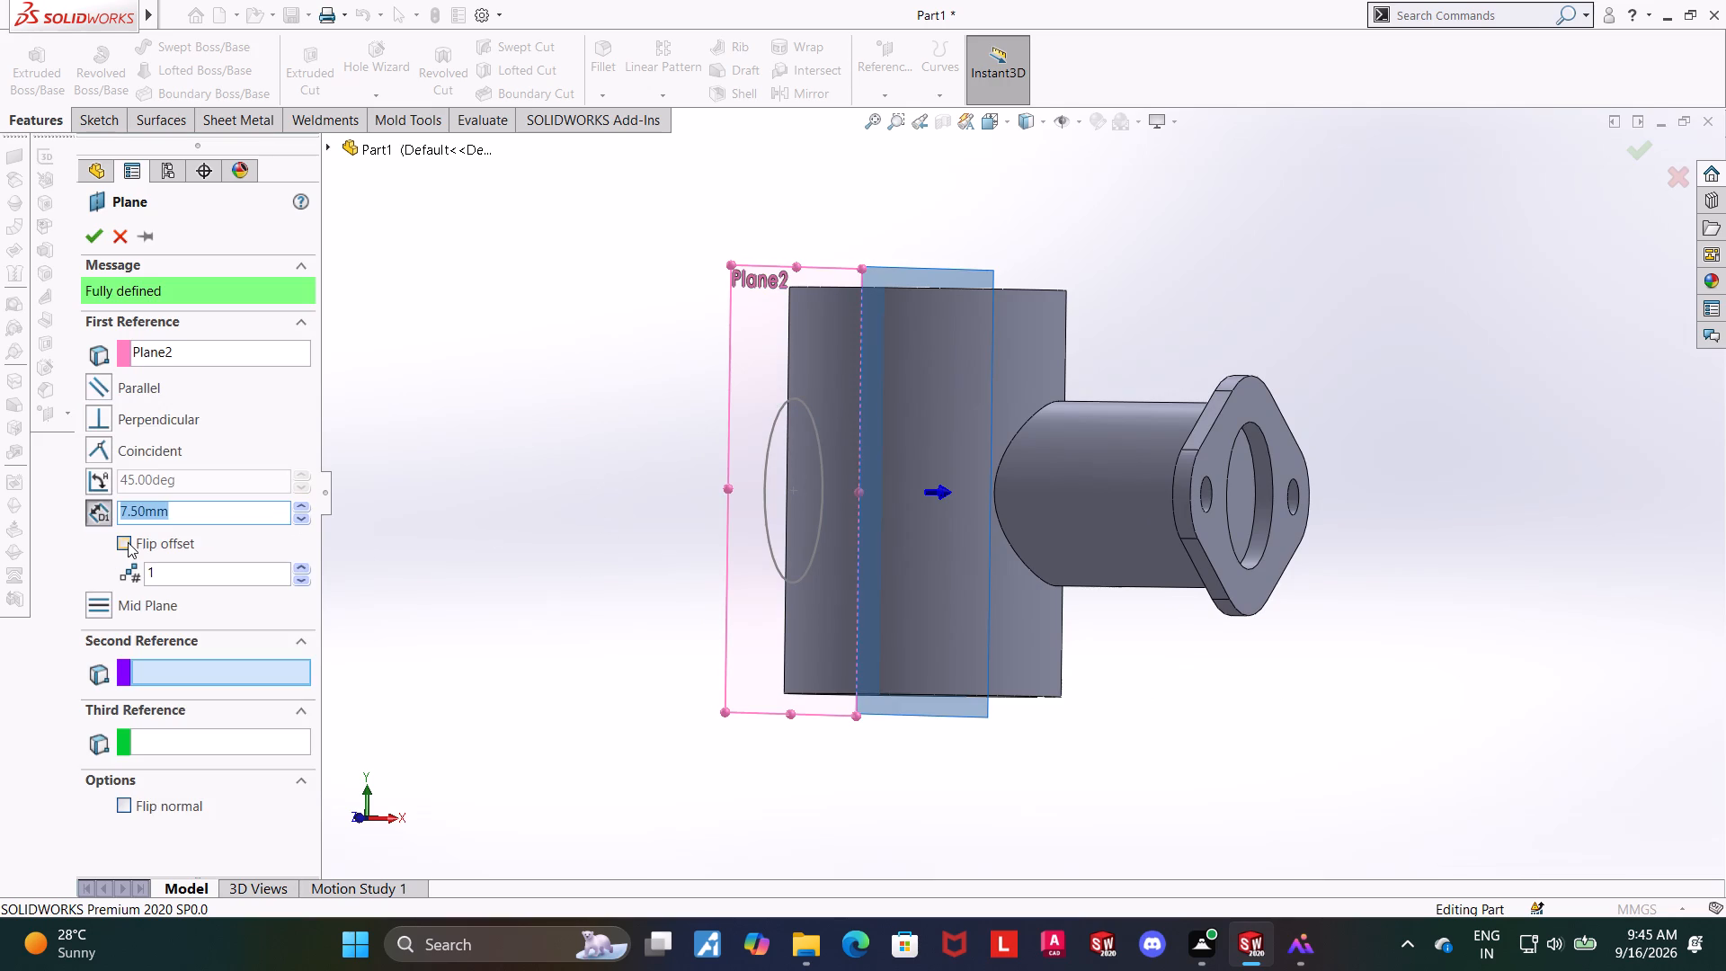
pyautogui.click(128, 541)
pyautogui.moveTo(213, 511); pyautogui.dragTo(93, 511)
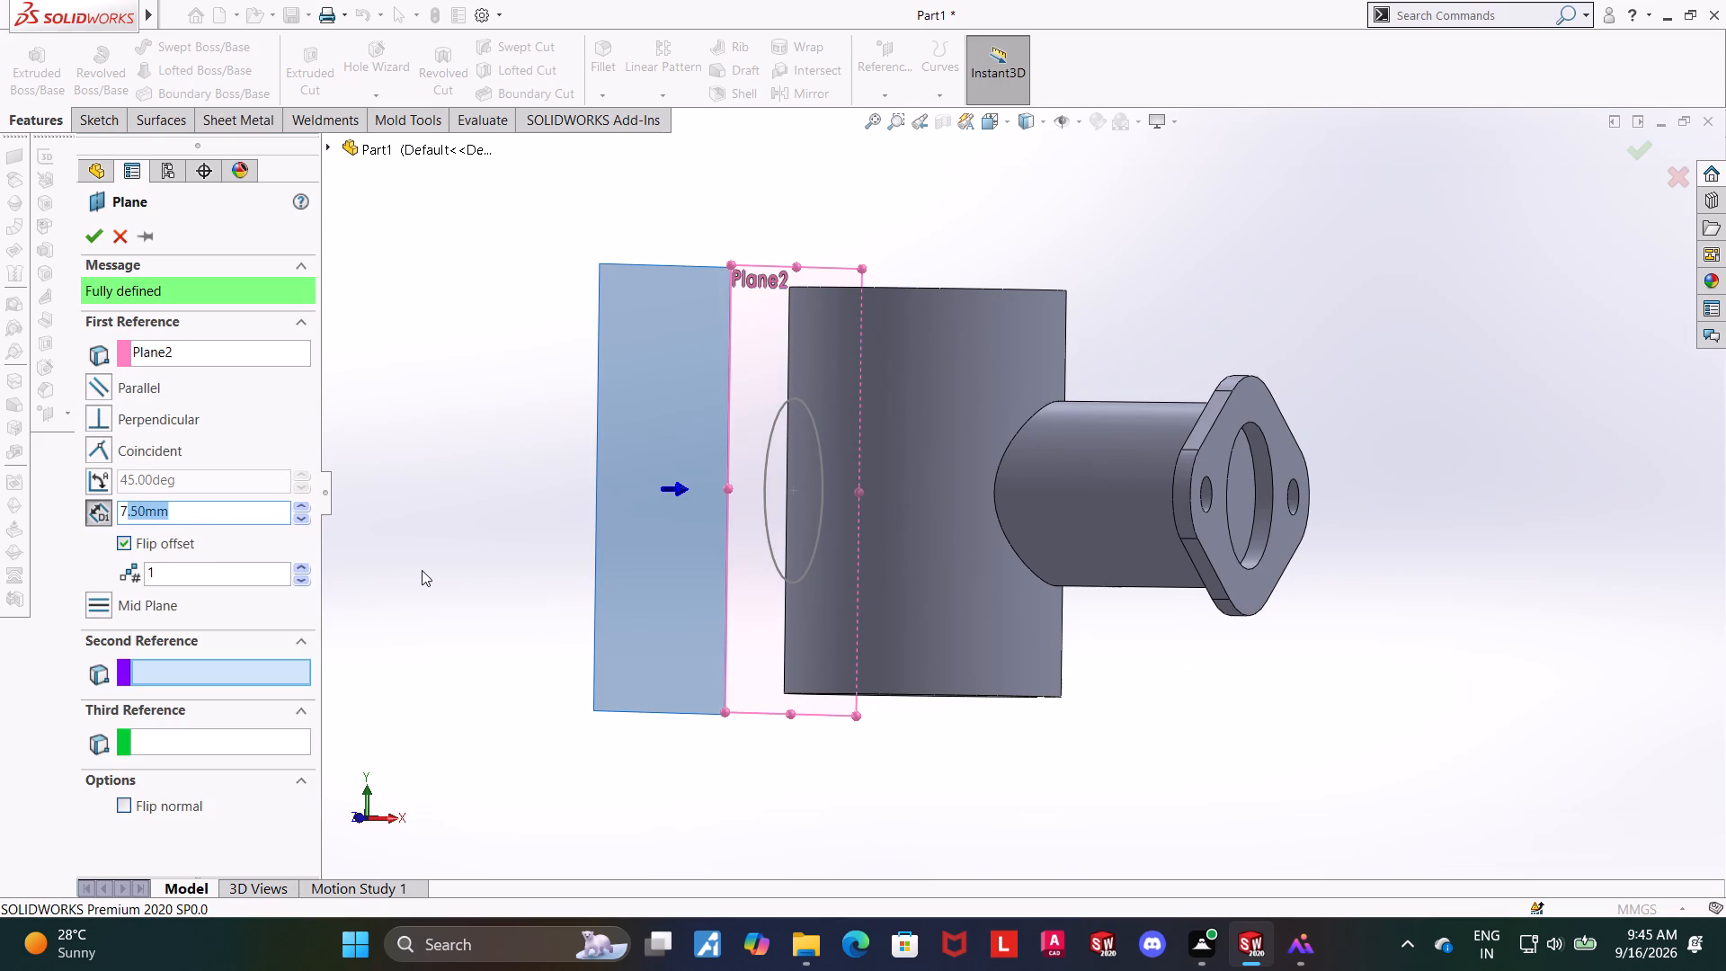
pyautogui.press('5')
pyautogui.press('Return')
pyautogui.moveTo(526, 565); pyautogui.dragTo(555, 573, button='middle')
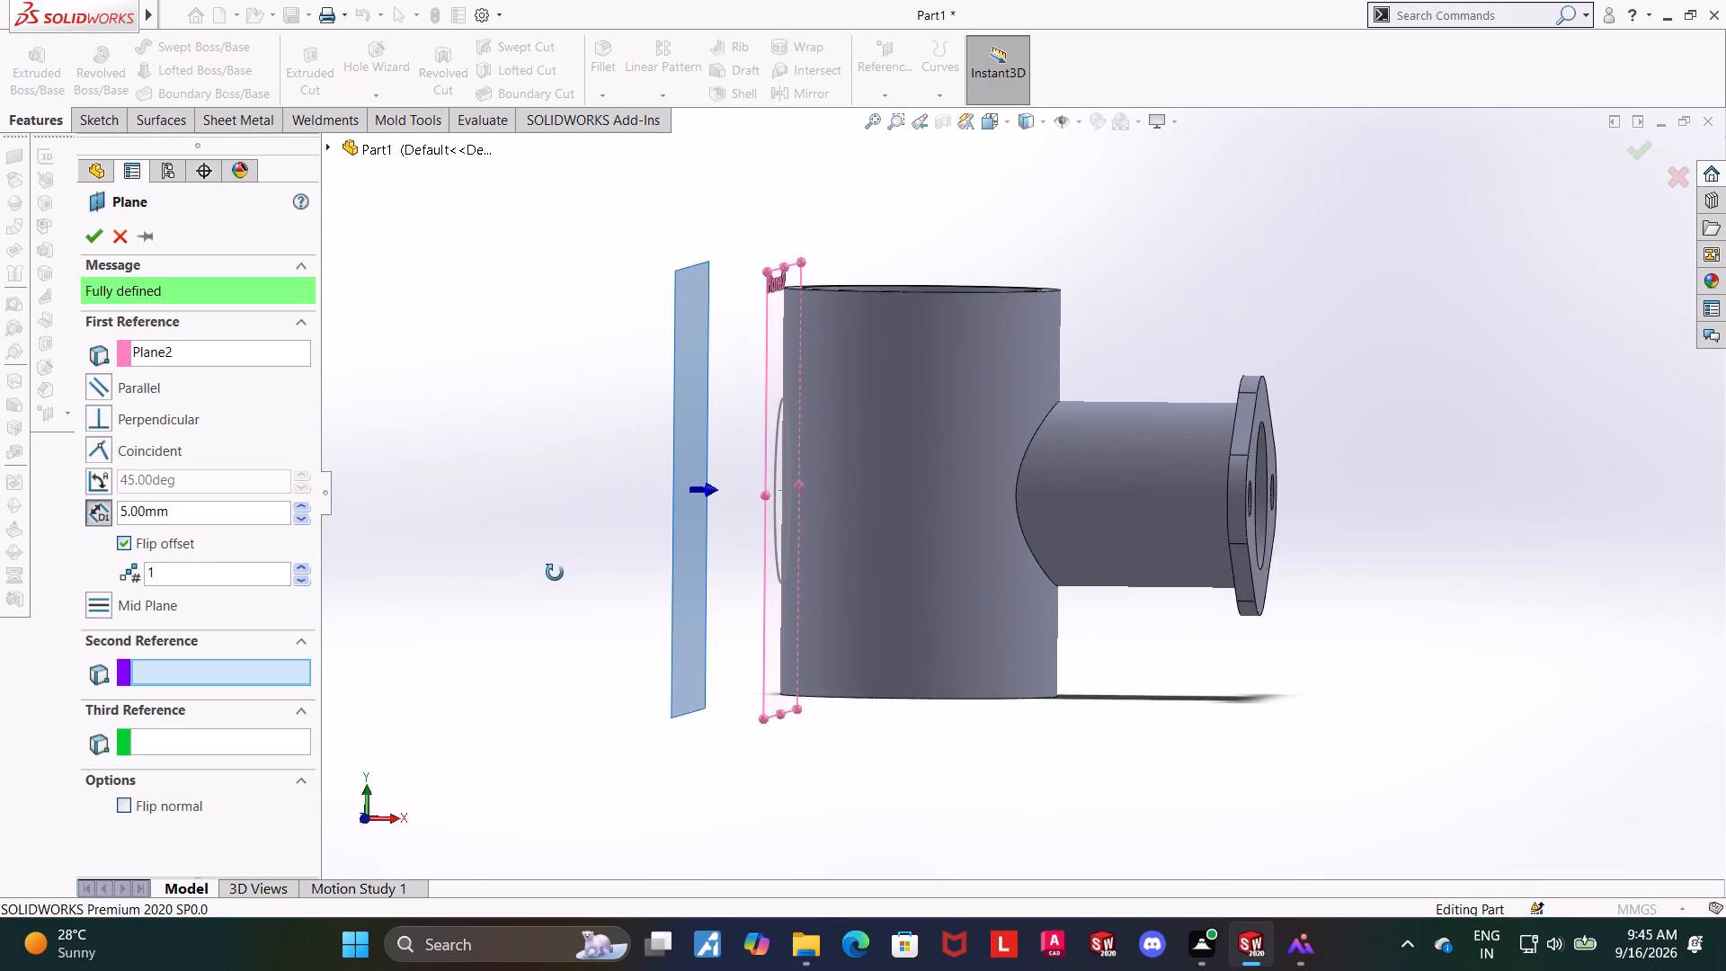
pyautogui.moveTo(555, 573); pyautogui.dragTo(563, 570, button='middle')
pyautogui.click(101, 238)
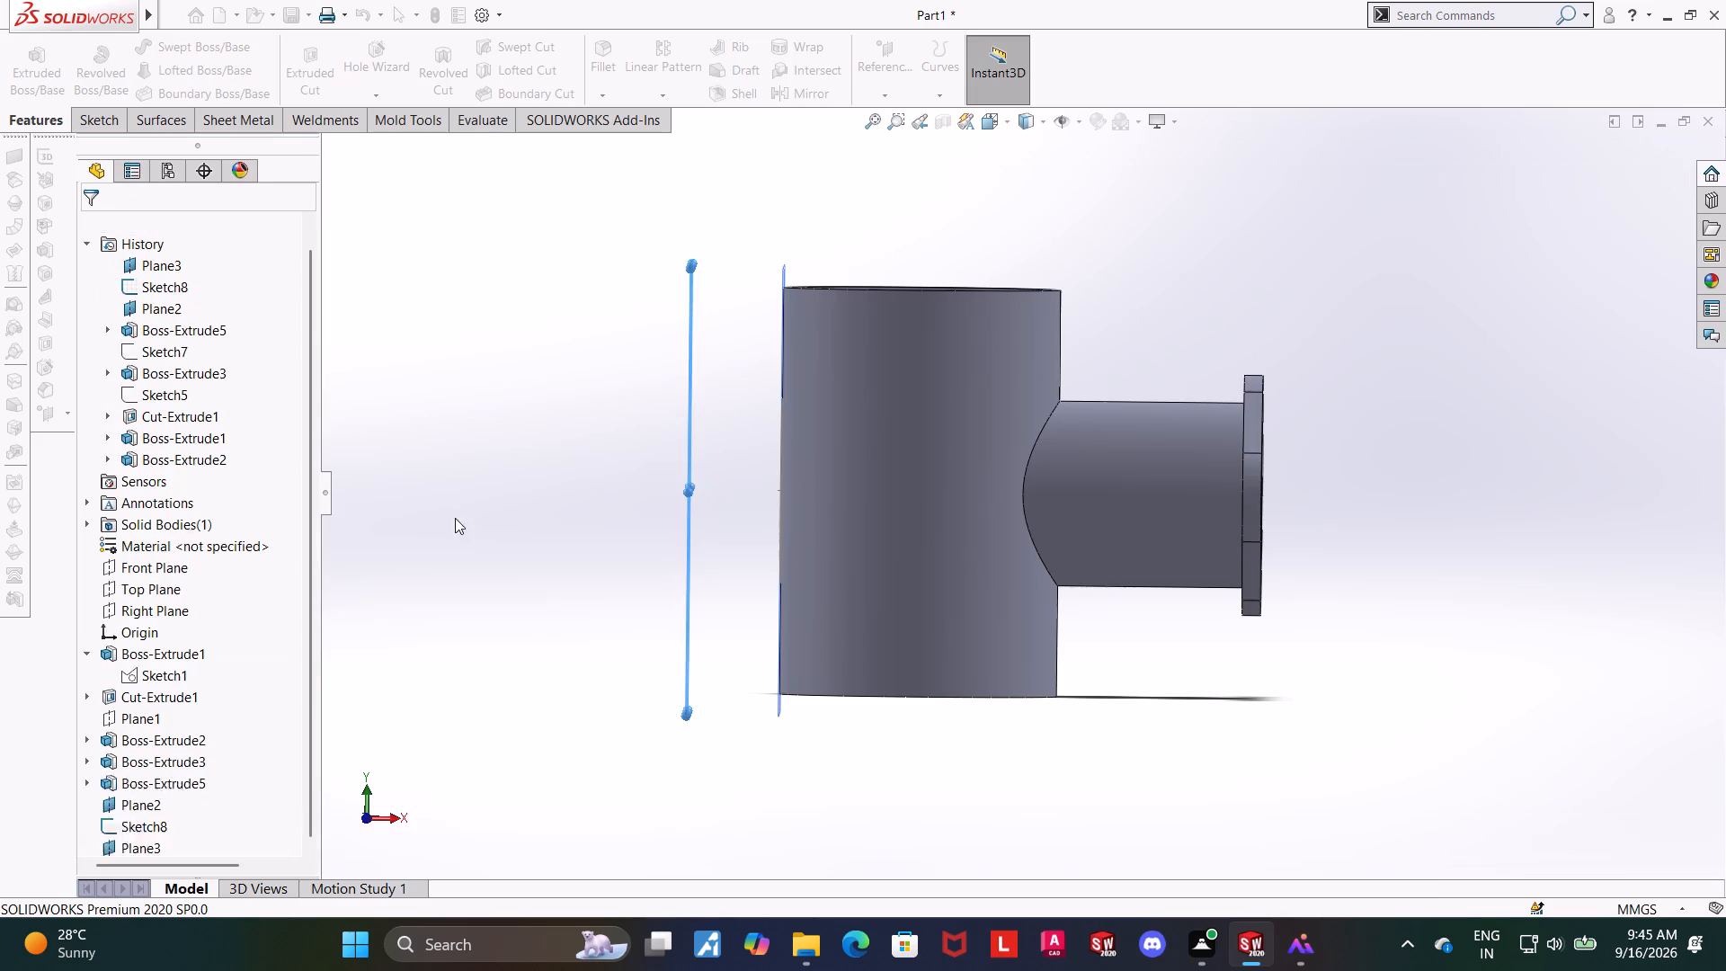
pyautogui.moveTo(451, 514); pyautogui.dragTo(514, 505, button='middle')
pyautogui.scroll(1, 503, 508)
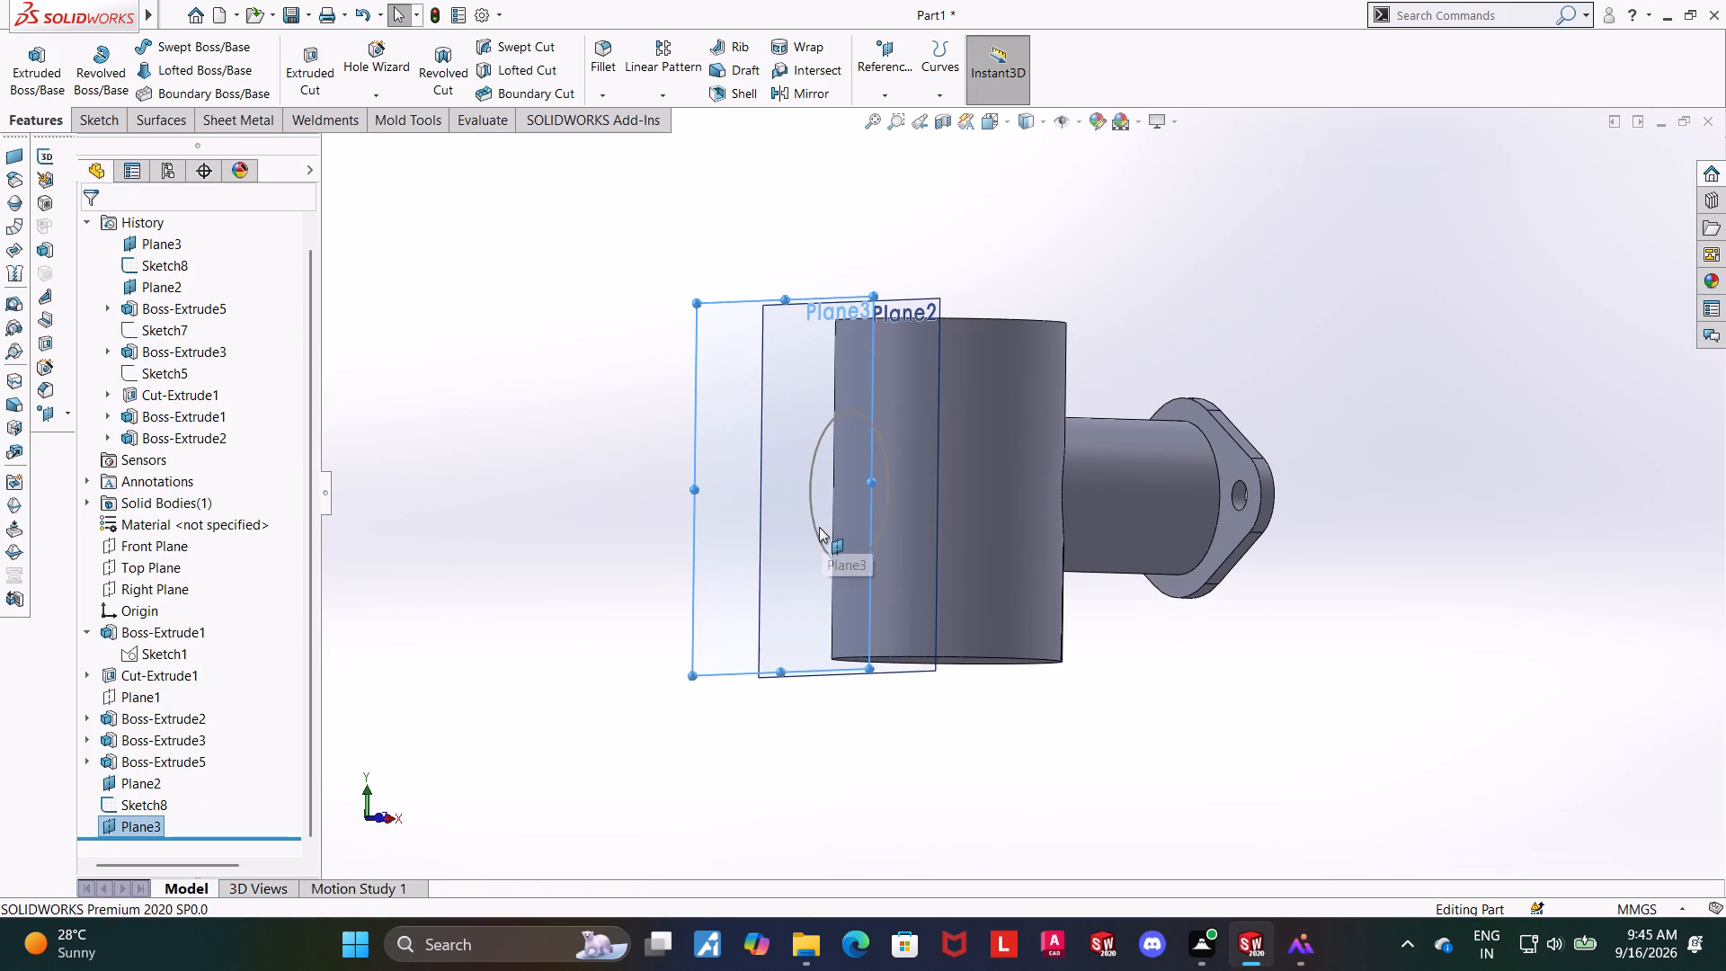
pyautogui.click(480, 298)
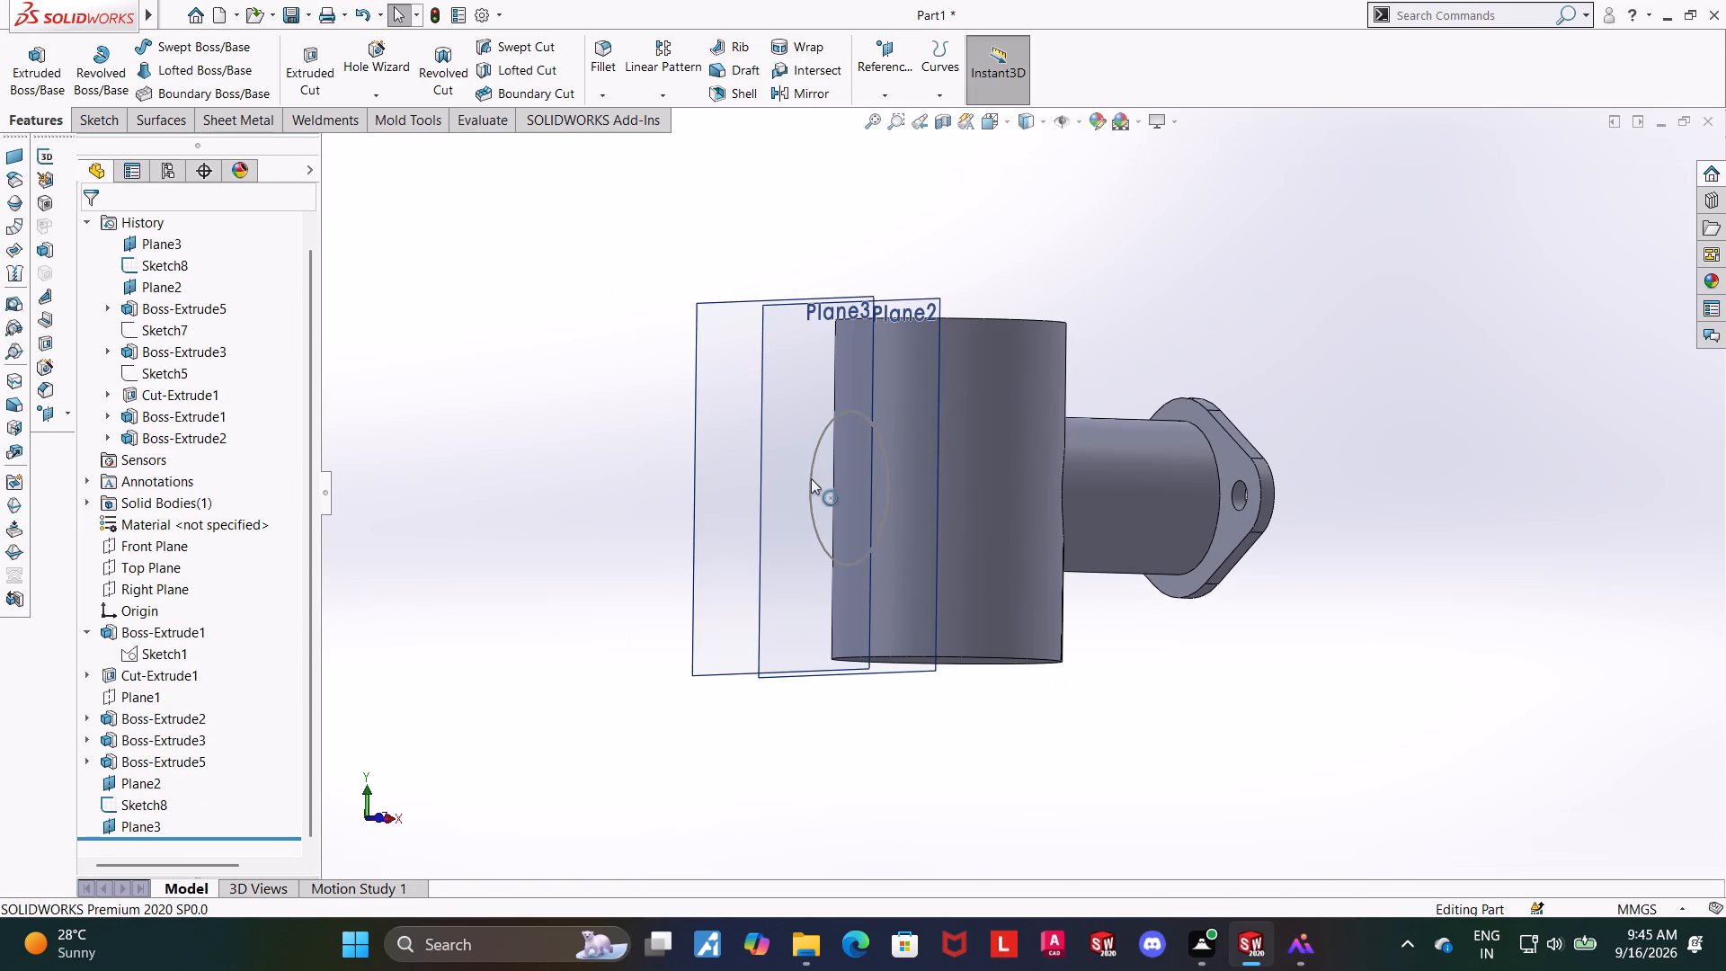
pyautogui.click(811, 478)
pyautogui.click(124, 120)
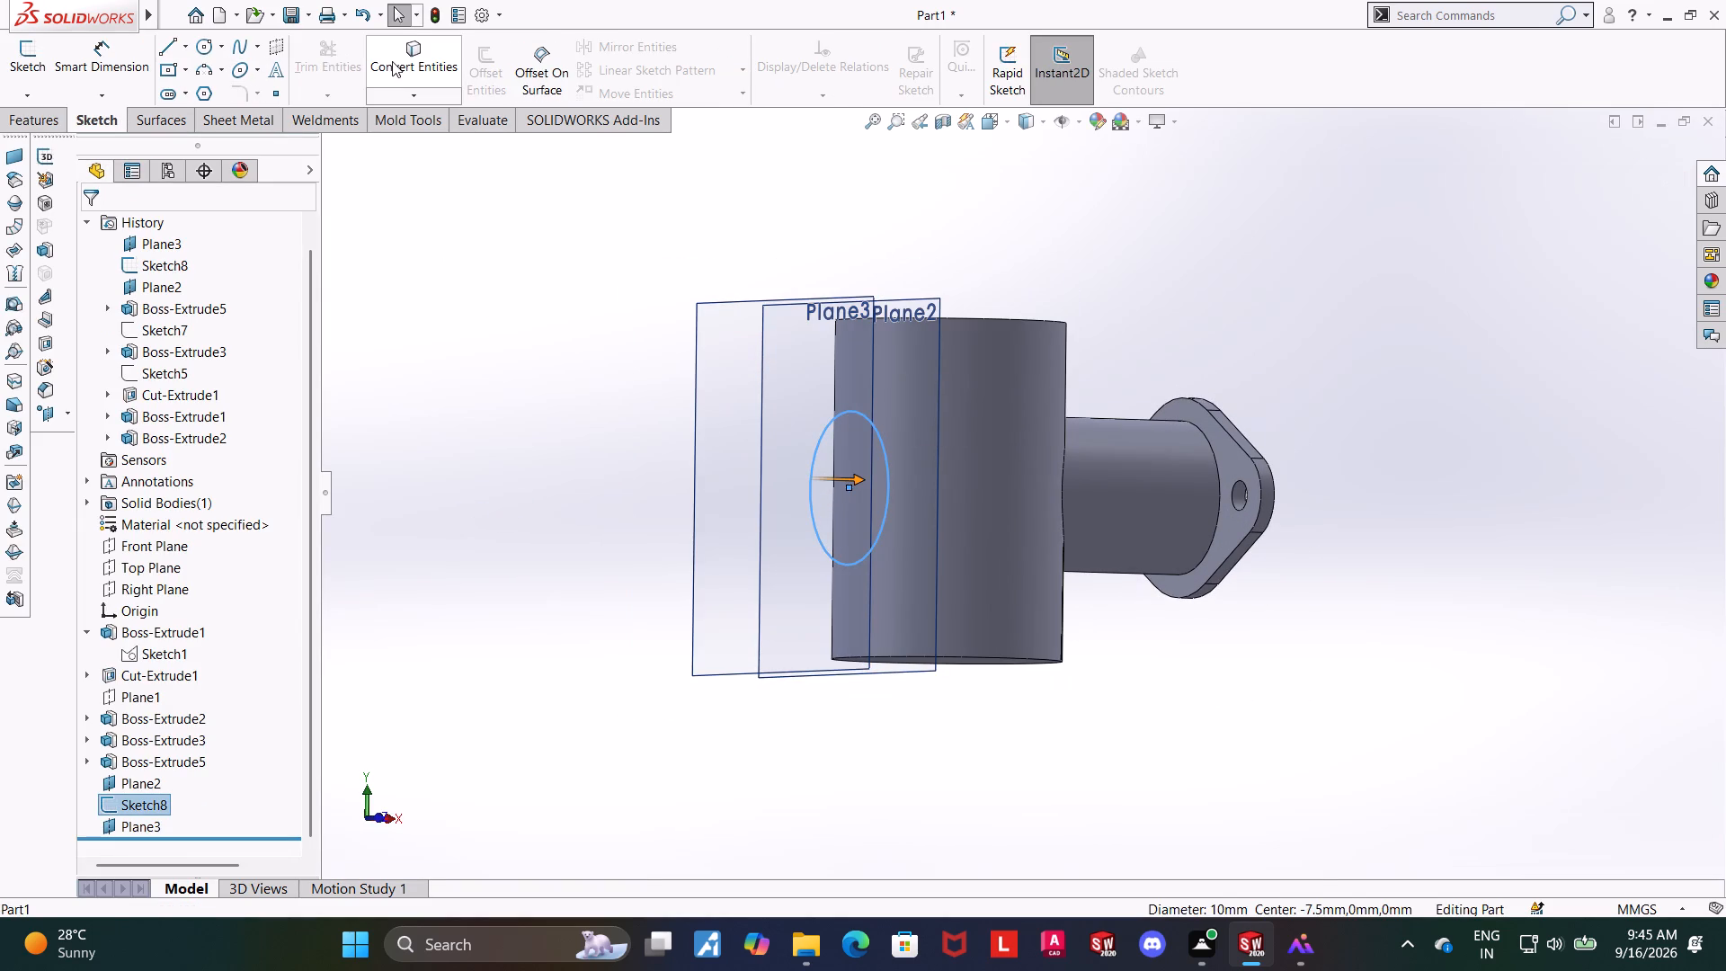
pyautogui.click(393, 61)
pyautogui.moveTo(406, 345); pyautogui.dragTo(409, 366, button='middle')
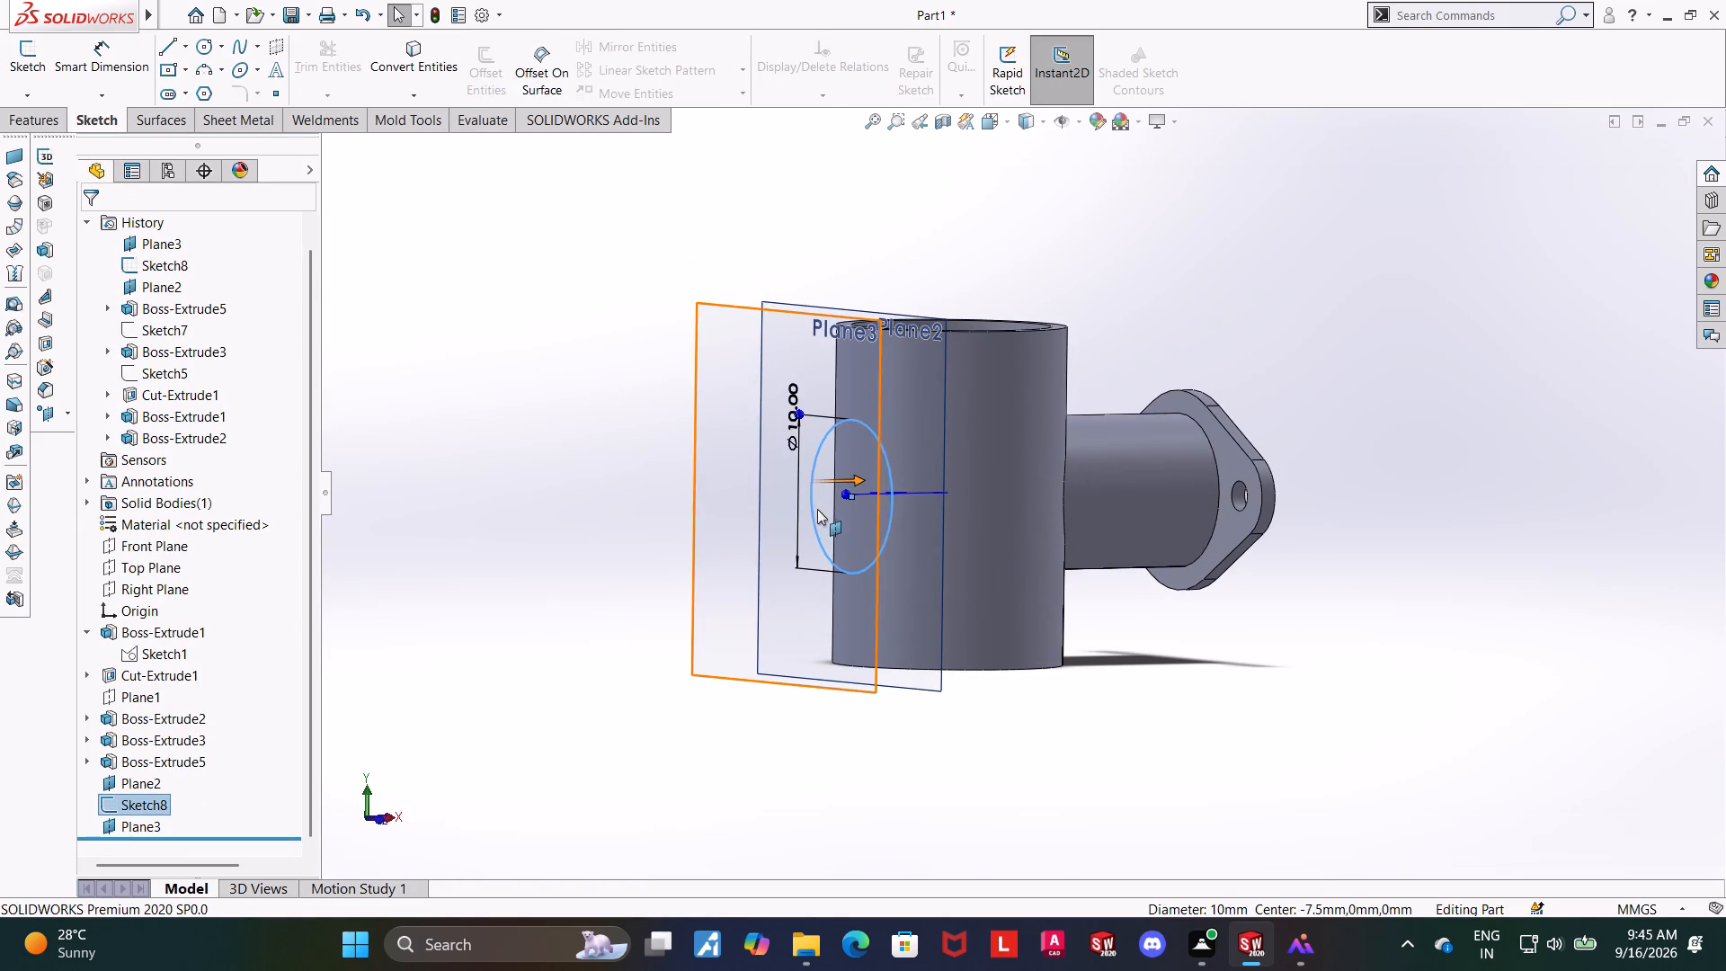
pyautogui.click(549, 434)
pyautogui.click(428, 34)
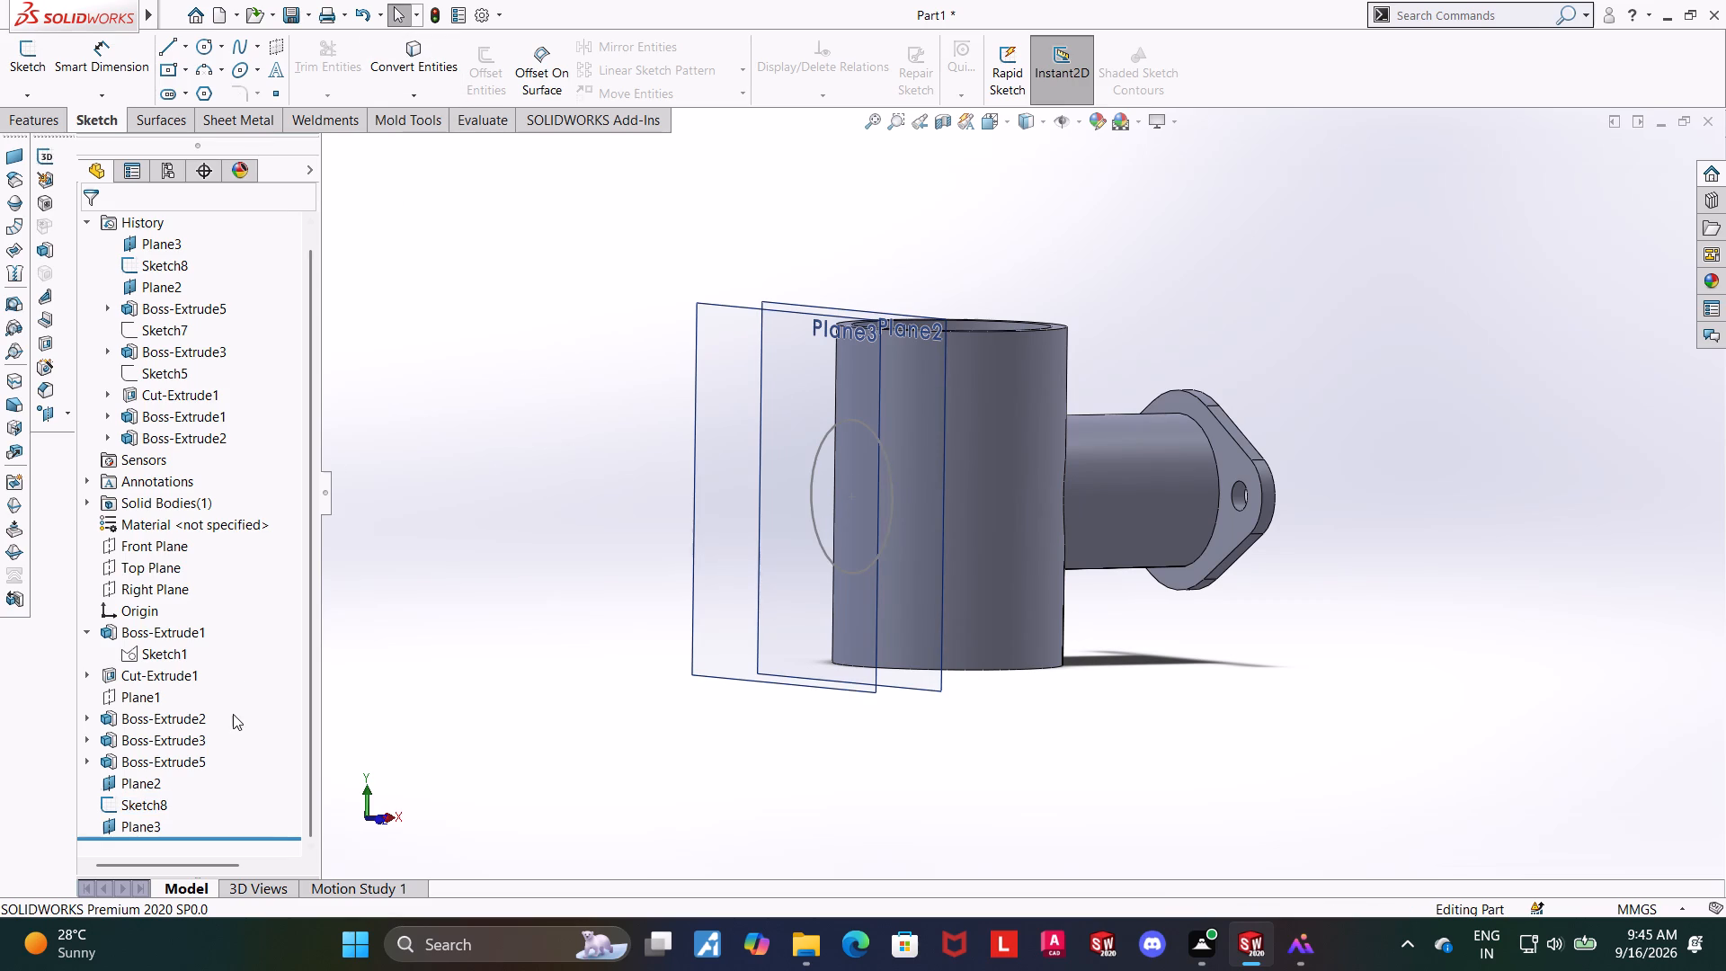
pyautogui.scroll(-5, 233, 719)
# Start a sketch on the outer offset plane (Plane3) and convert the 10 mm circle of Sketch8 into it.
pyautogui.rightClick(713, 450)
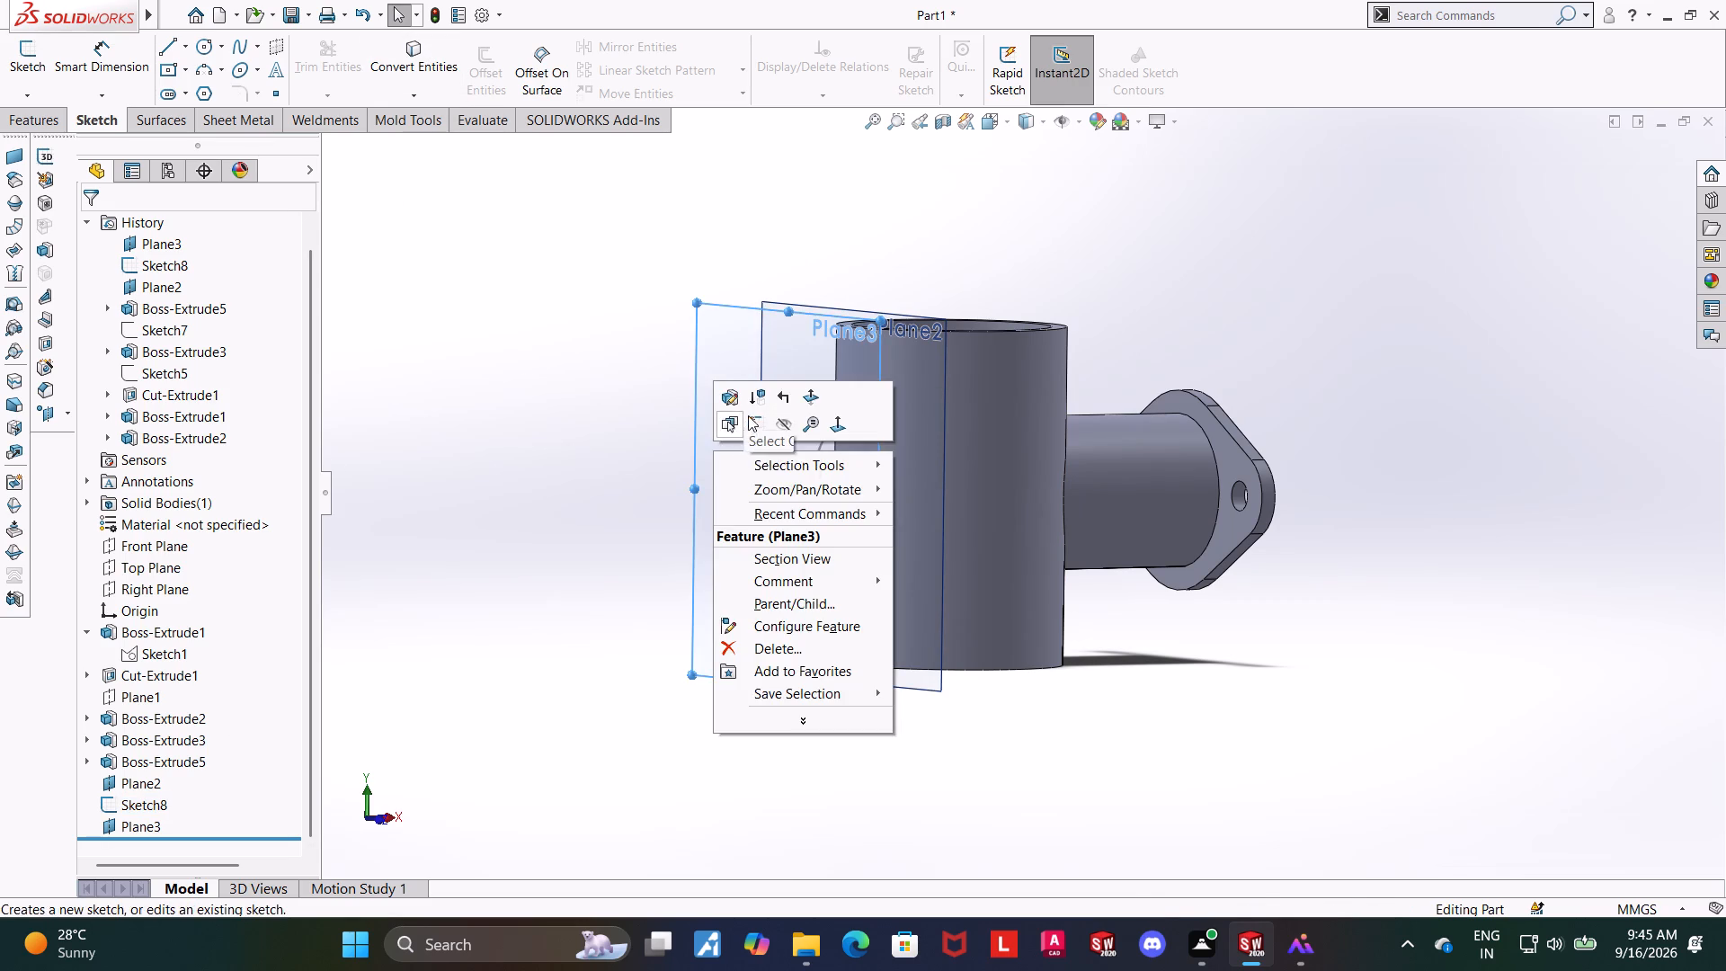
pyautogui.click(752, 420)
pyautogui.click(573, 362)
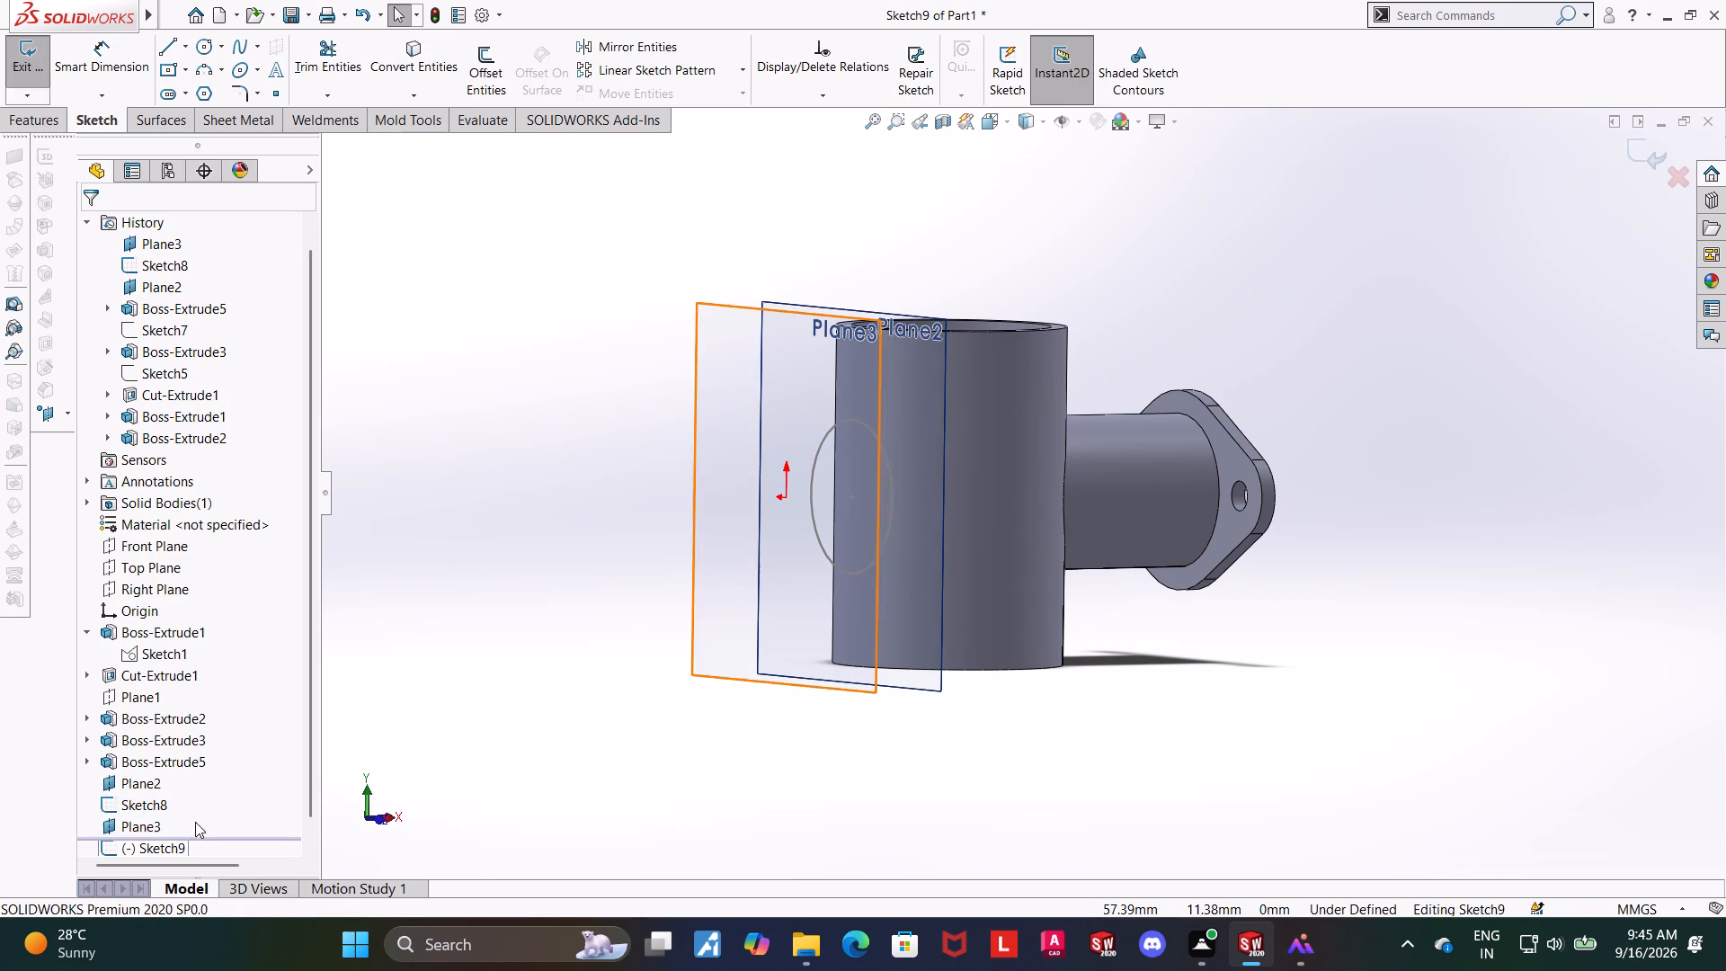
pyautogui.click(160, 850)
pyautogui.click(568, 620)
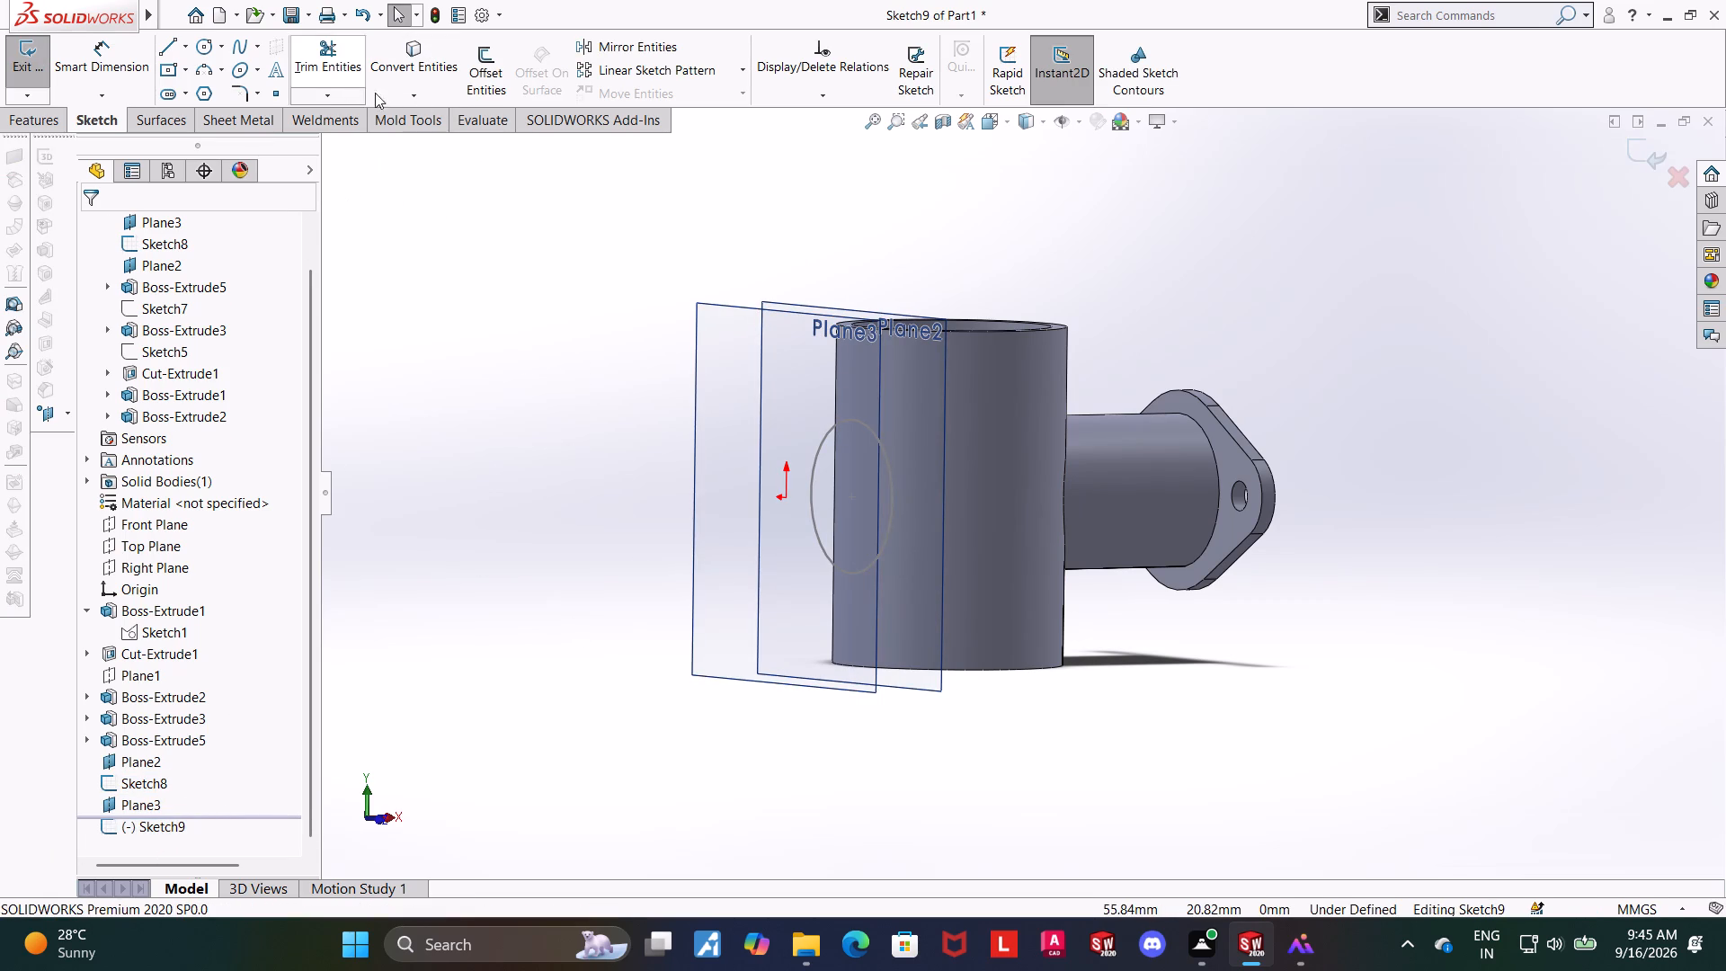
pyautogui.click(404, 73)
pyautogui.click(812, 518)
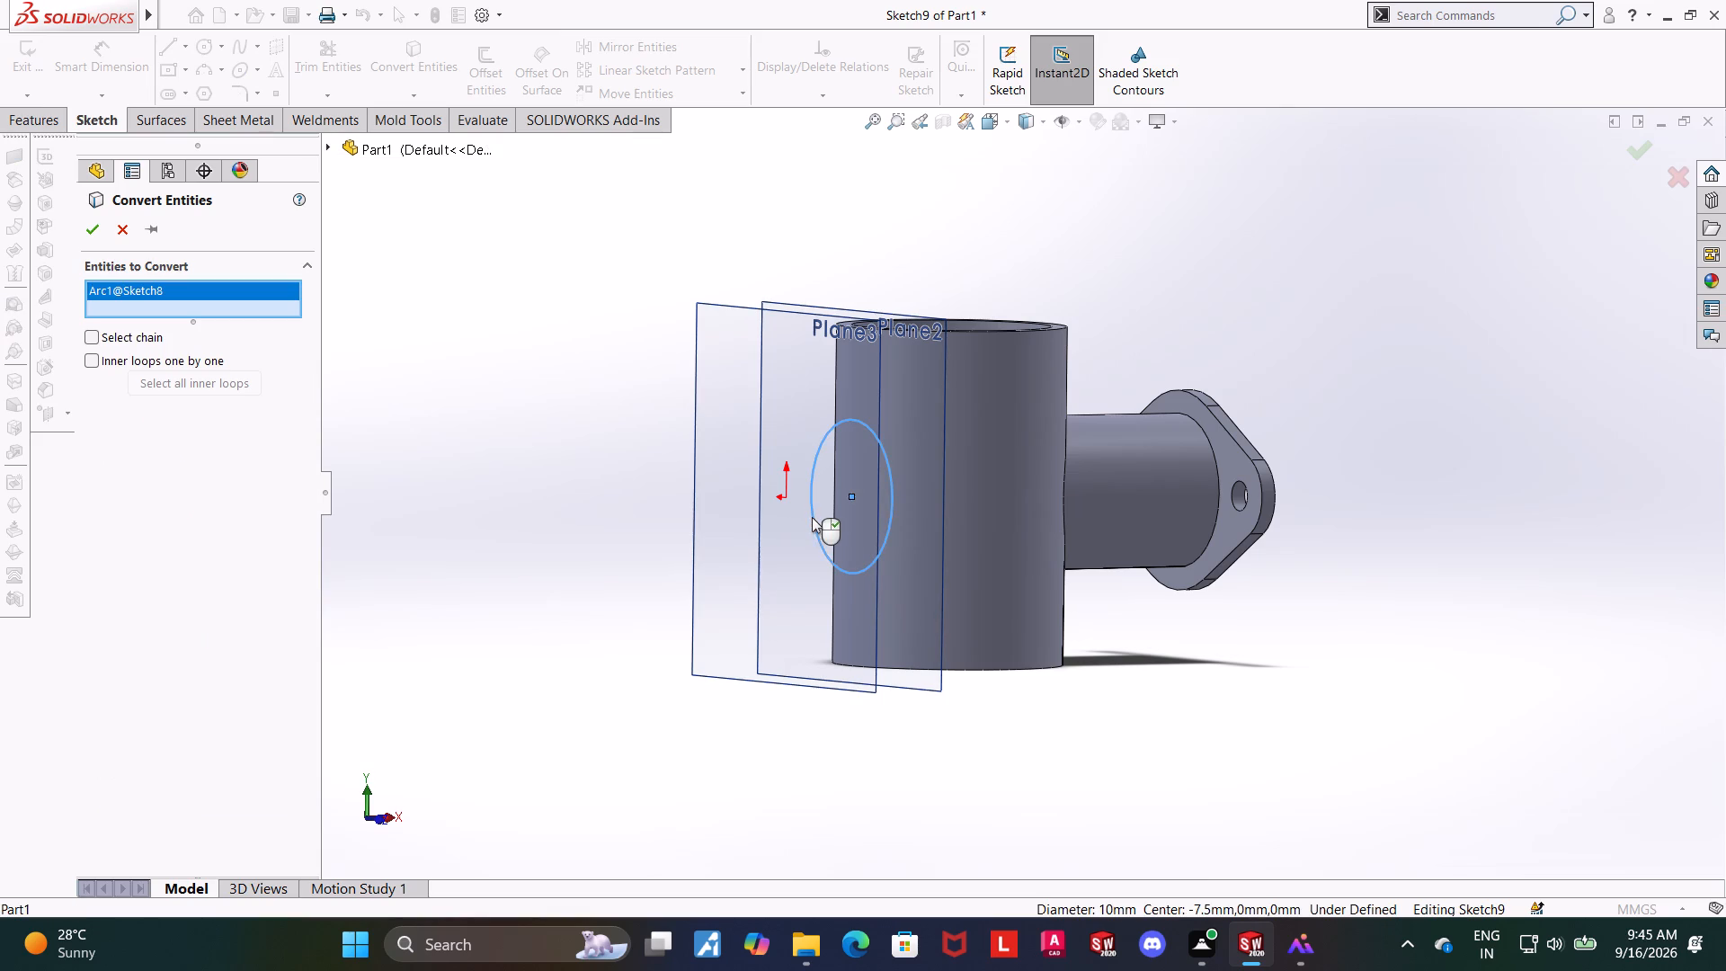
pyautogui.click(93, 235)
pyautogui.click(452, 472)
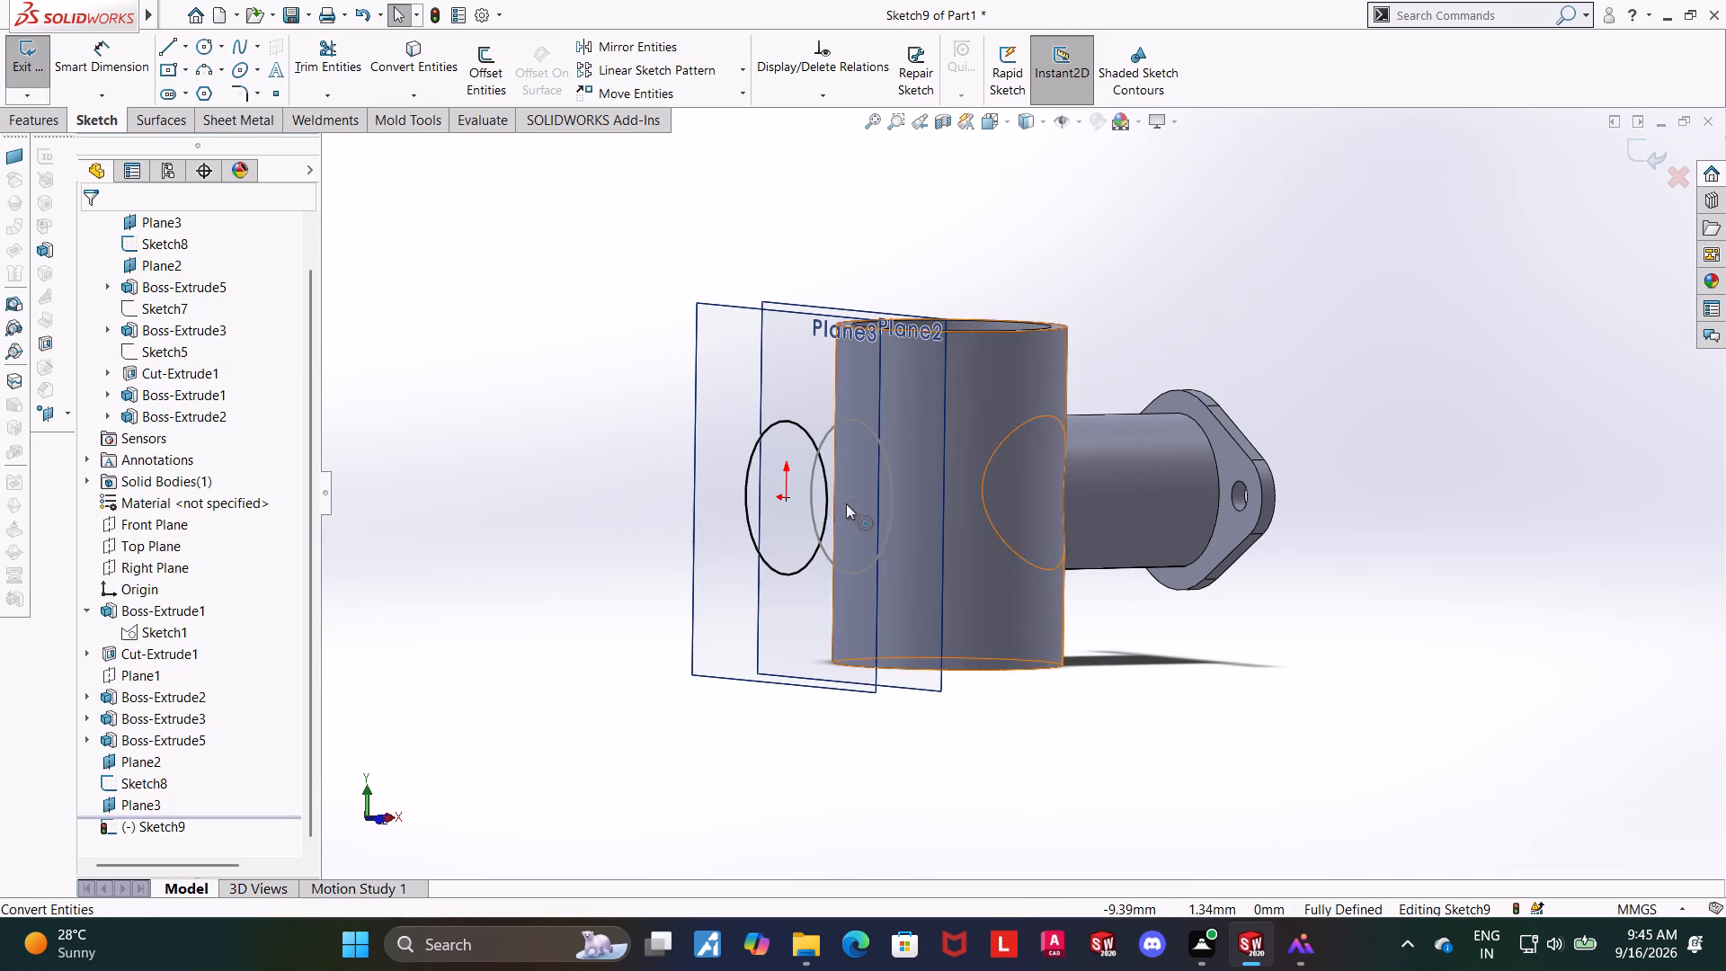
# Examine the converted circle's position relative to the main cylinder, the flange and both offset planes from several sides.
pyautogui.moveTo(636, 647); pyautogui.dragTo(740, 637, button='middle')
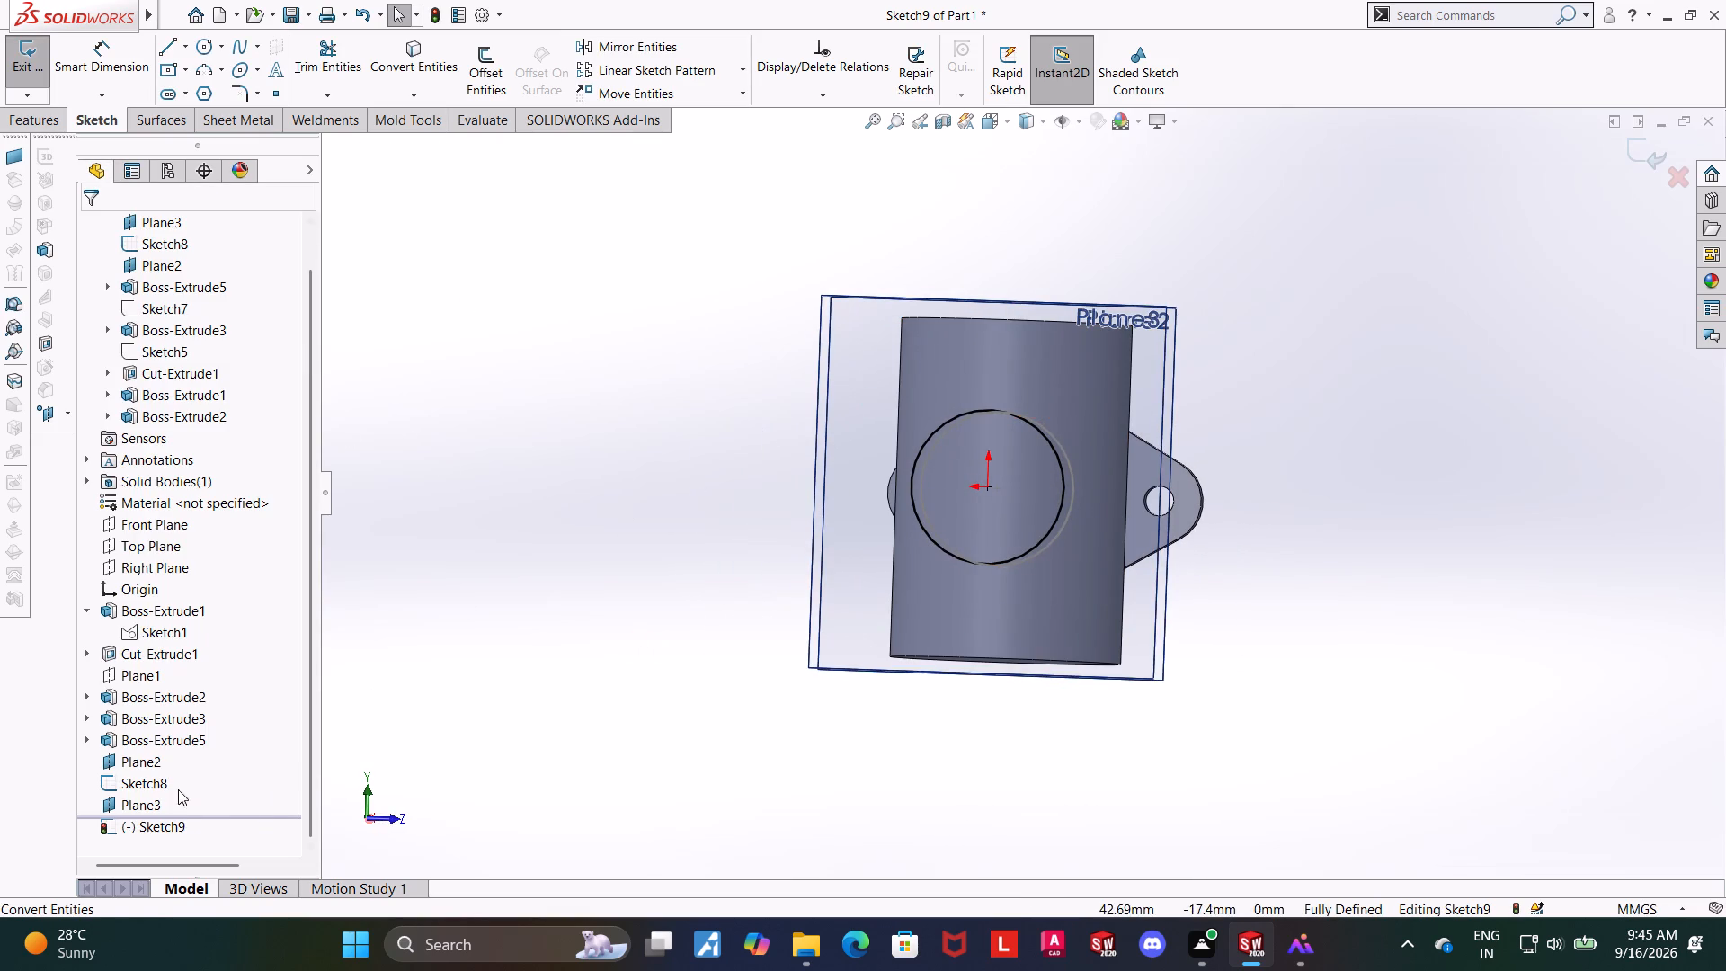
pyautogui.click(156, 834)
pyautogui.click(199, 803)
pyautogui.moveTo(921, 613); pyautogui.dragTo(1004, 604, button='middle')
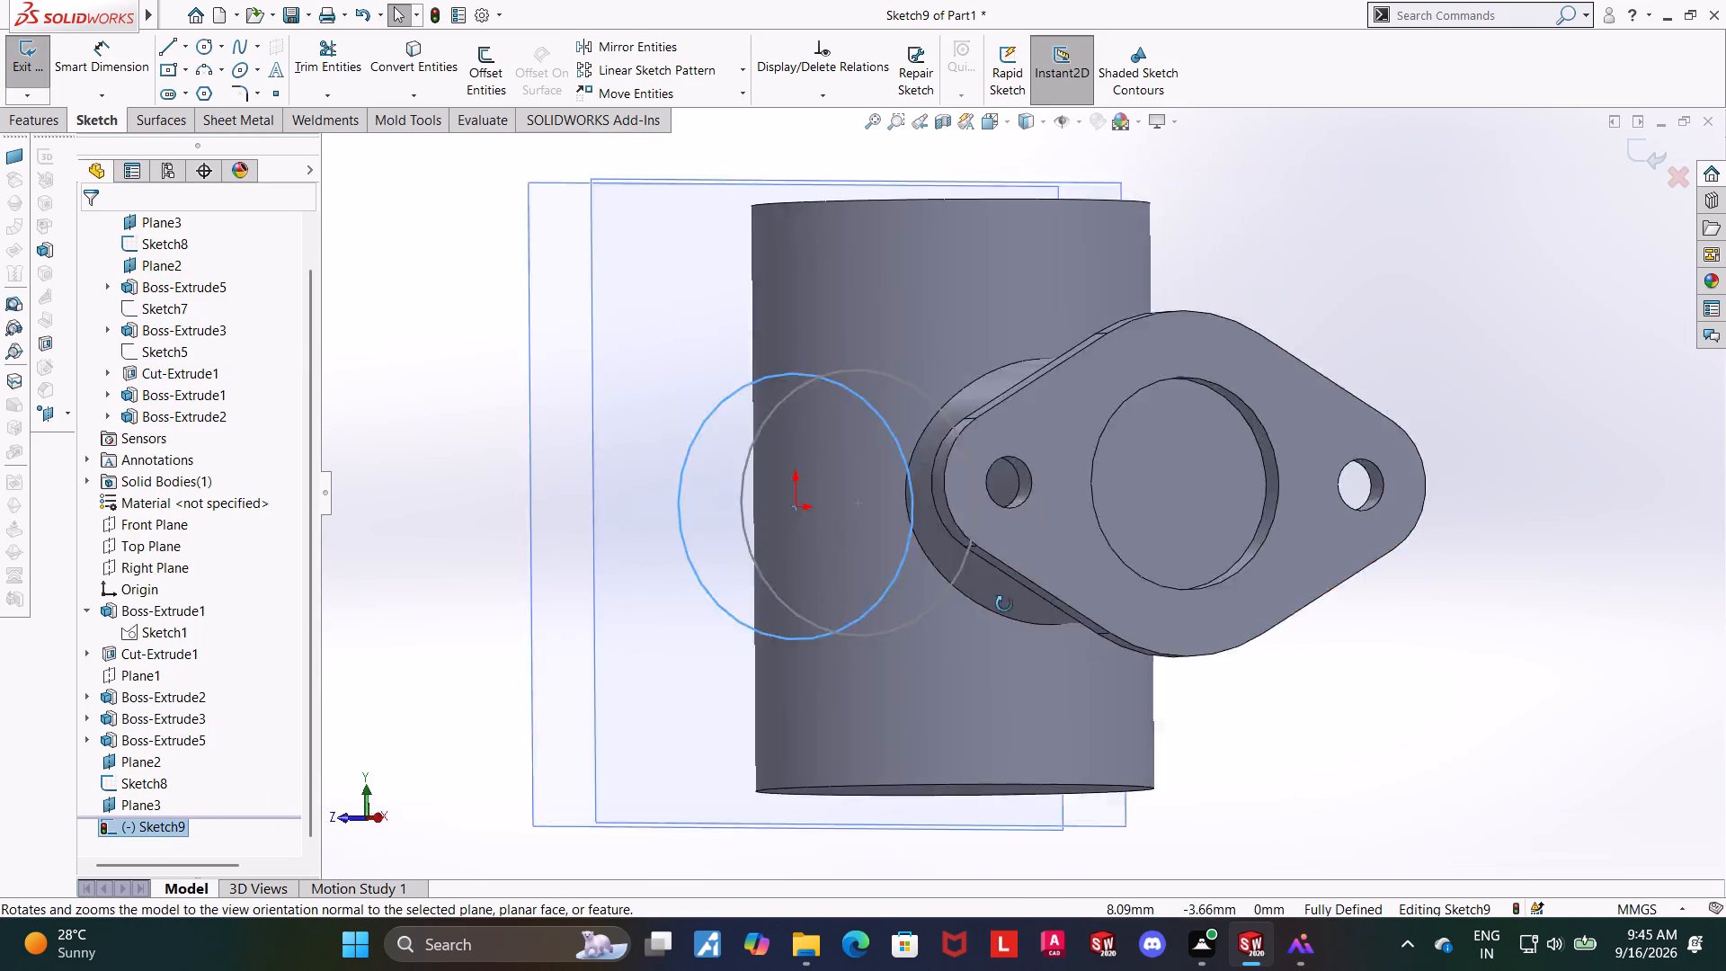
pyautogui.moveTo(1004, 604); pyautogui.dragTo(1276, 599, button='middle')
pyautogui.middleClick(1131, 580)
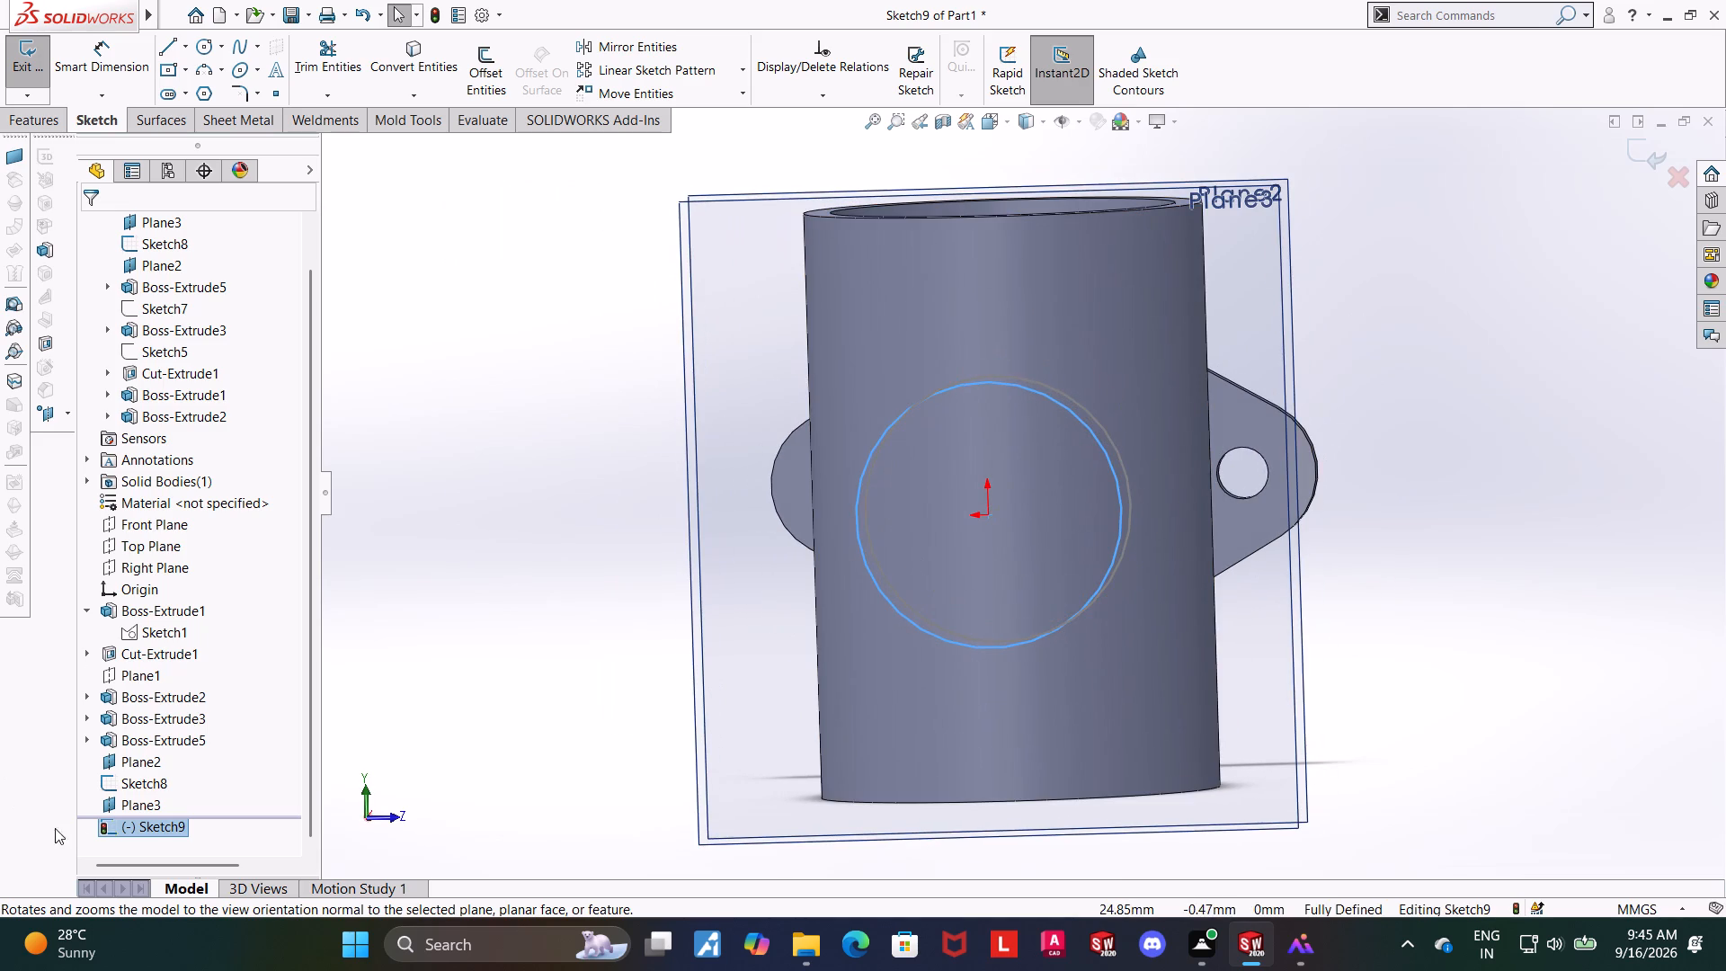
pyautogui.doubleClick(141, 823)
pyautogui.click(519, 725)
pyautogui.scroll(3, 613, 577)
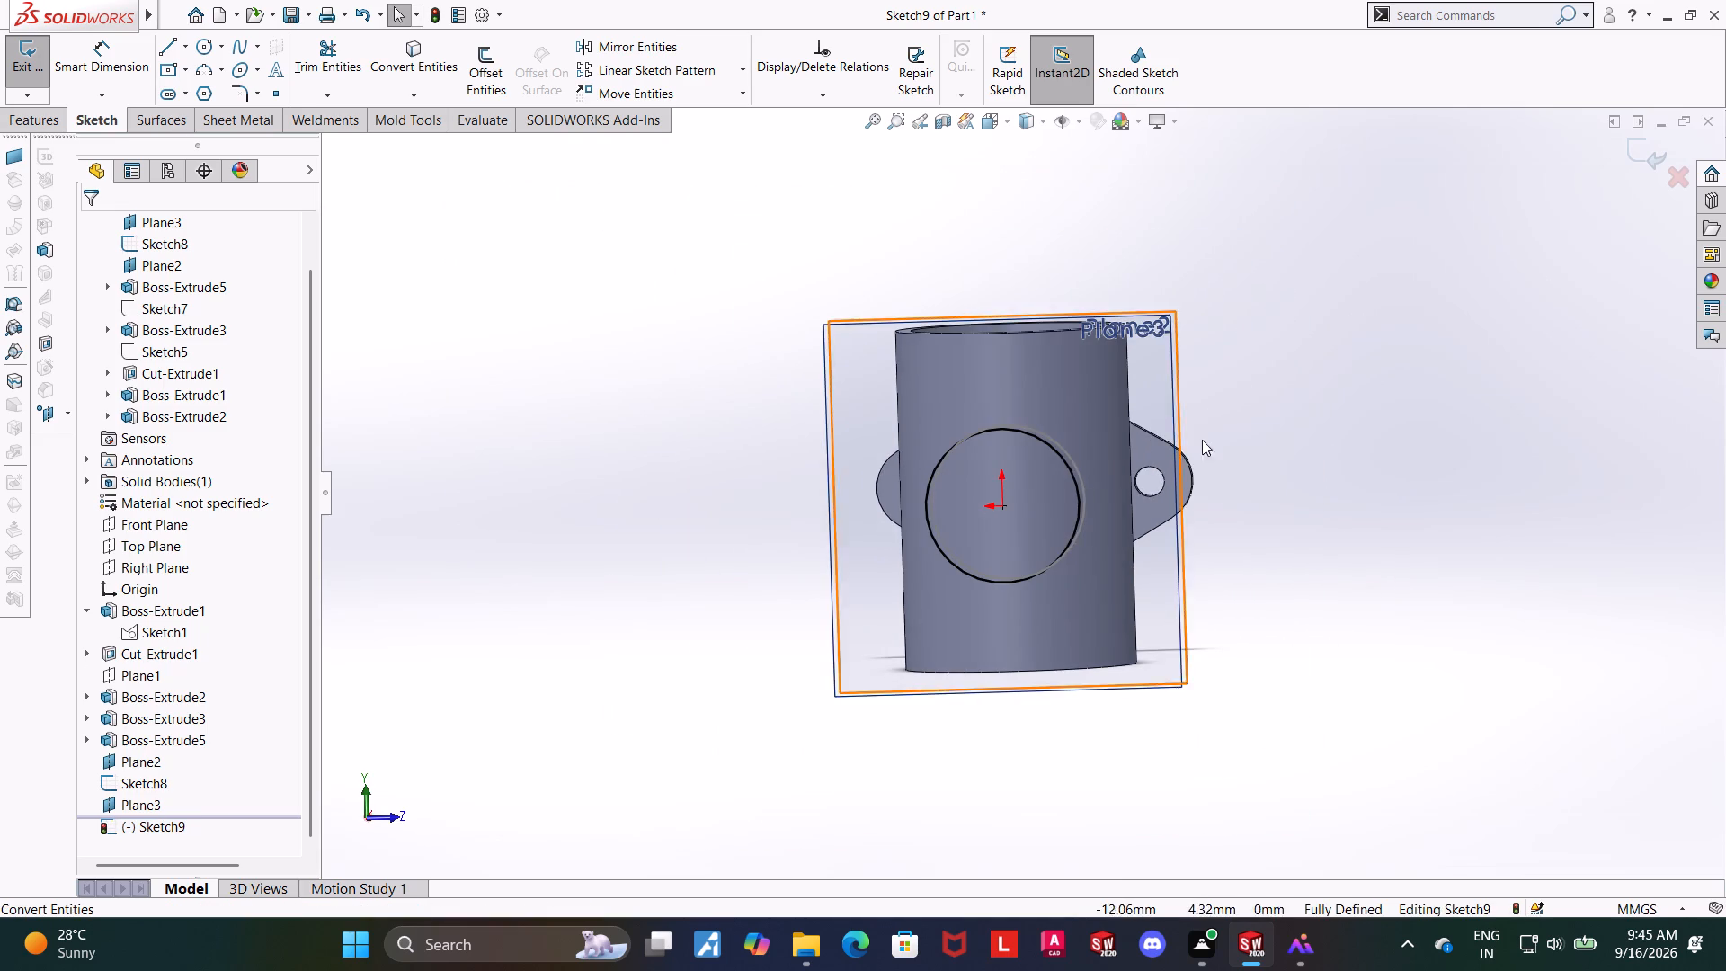
pyautogui.moveTo(1277, 462); pyautogui.dragTo(1320, 467, button='middle')
pyautogui.moveTo(1383, 458); pyautogui.dragTo(1421, 461, button='middle')
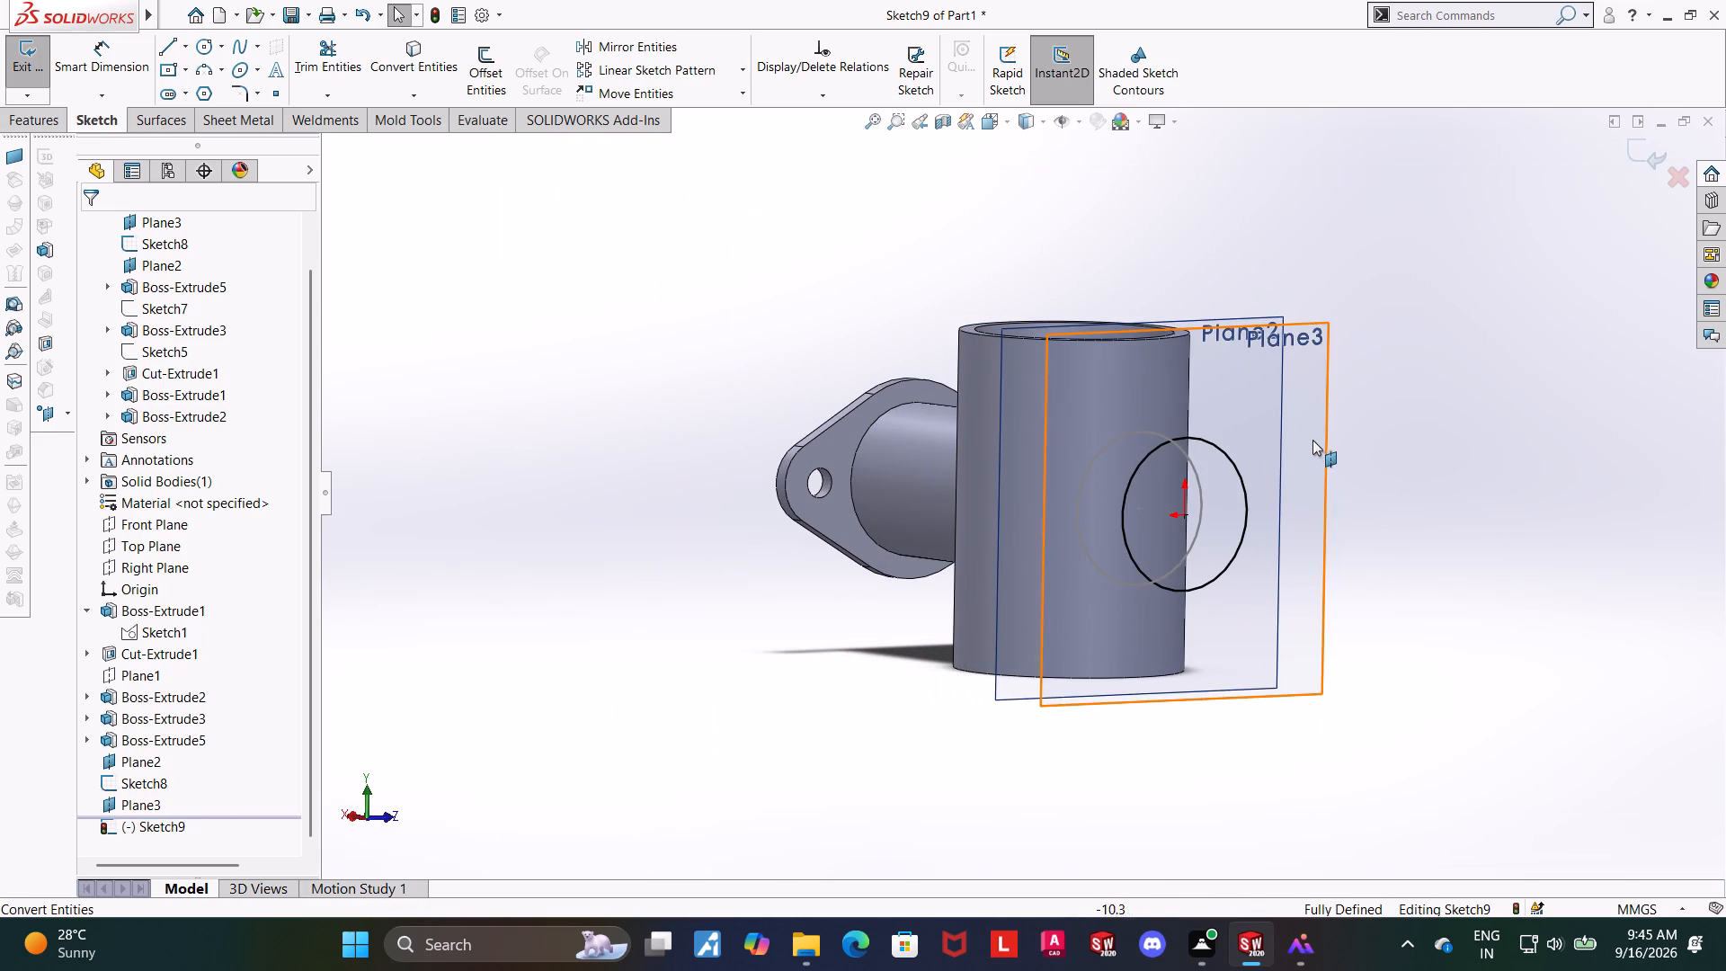
pyautogui.click(1310, 438)
pyautogui.rightClick(1310, 438)
pyautogui.click(1560, 292)
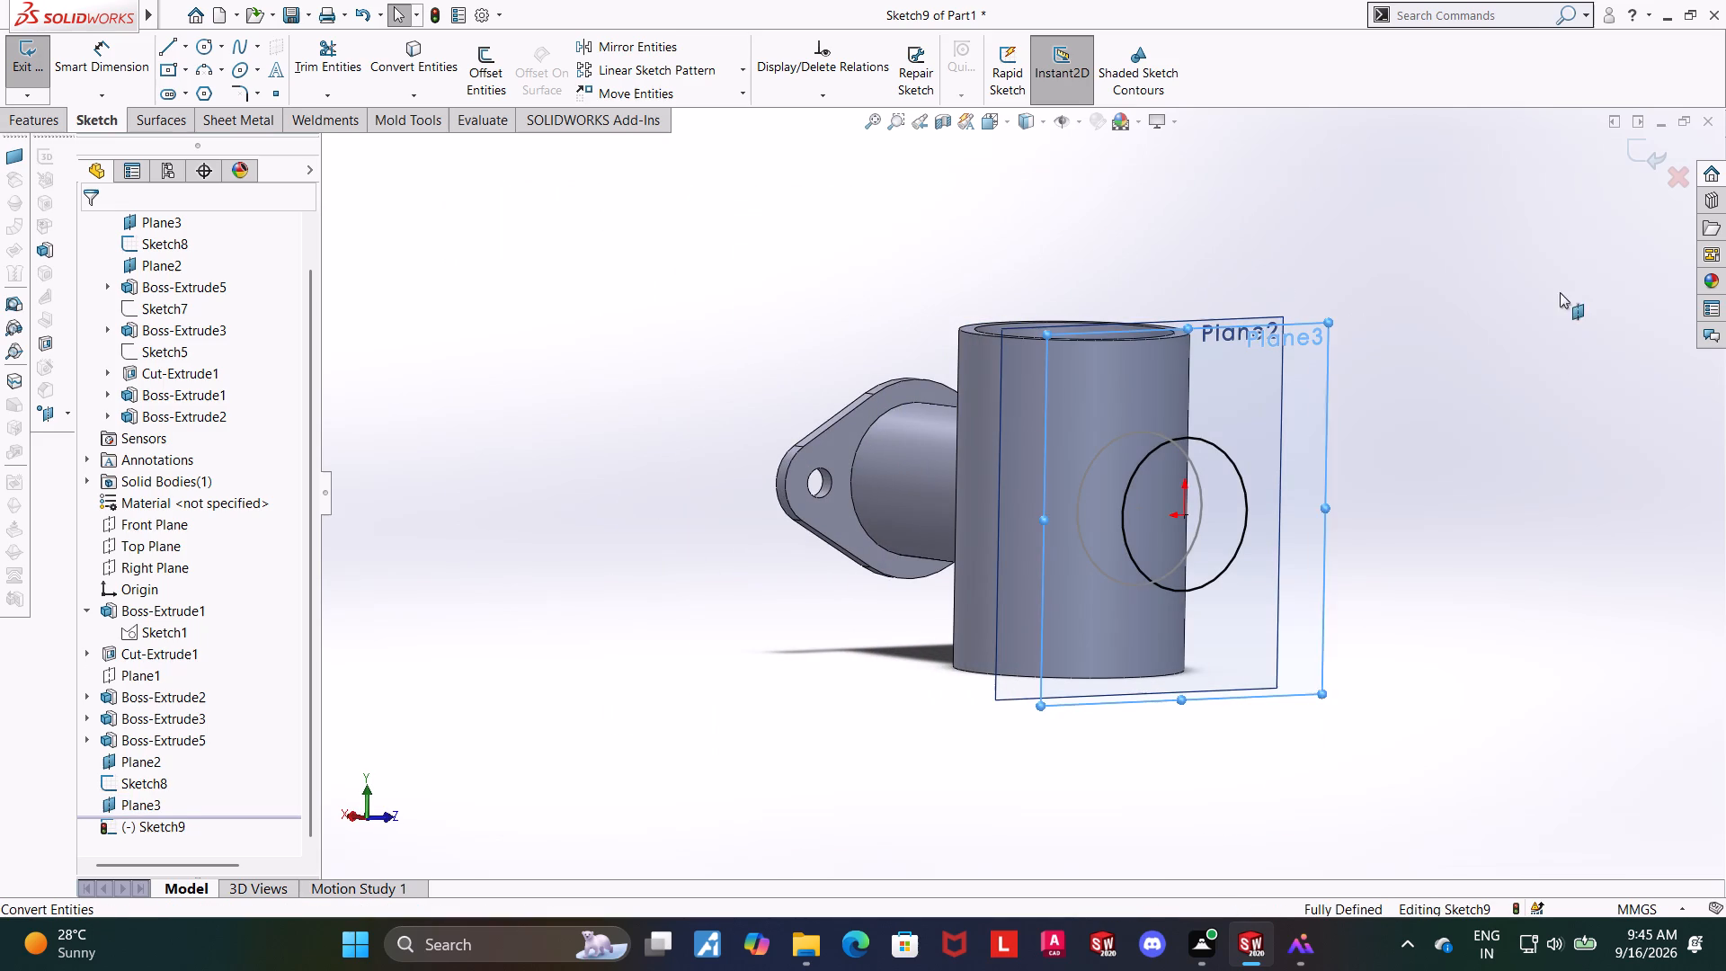
pyautogui.moveTo(1421, 483); pyautogui.dragTo(1399, 492, button='middle')
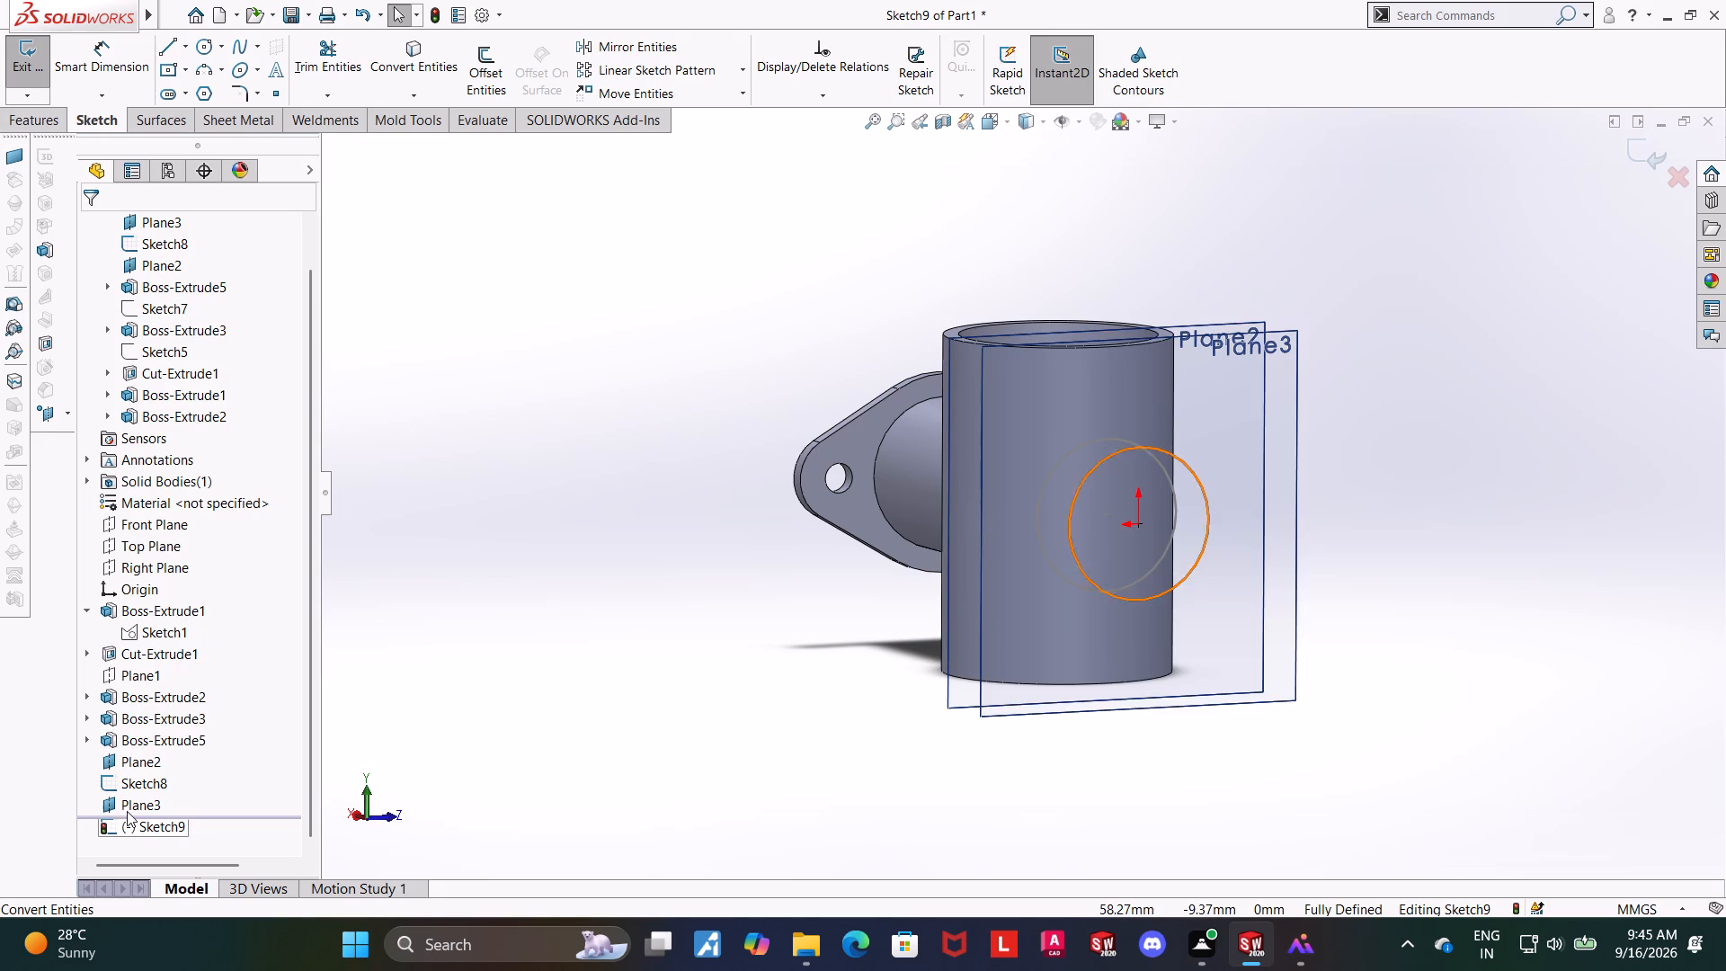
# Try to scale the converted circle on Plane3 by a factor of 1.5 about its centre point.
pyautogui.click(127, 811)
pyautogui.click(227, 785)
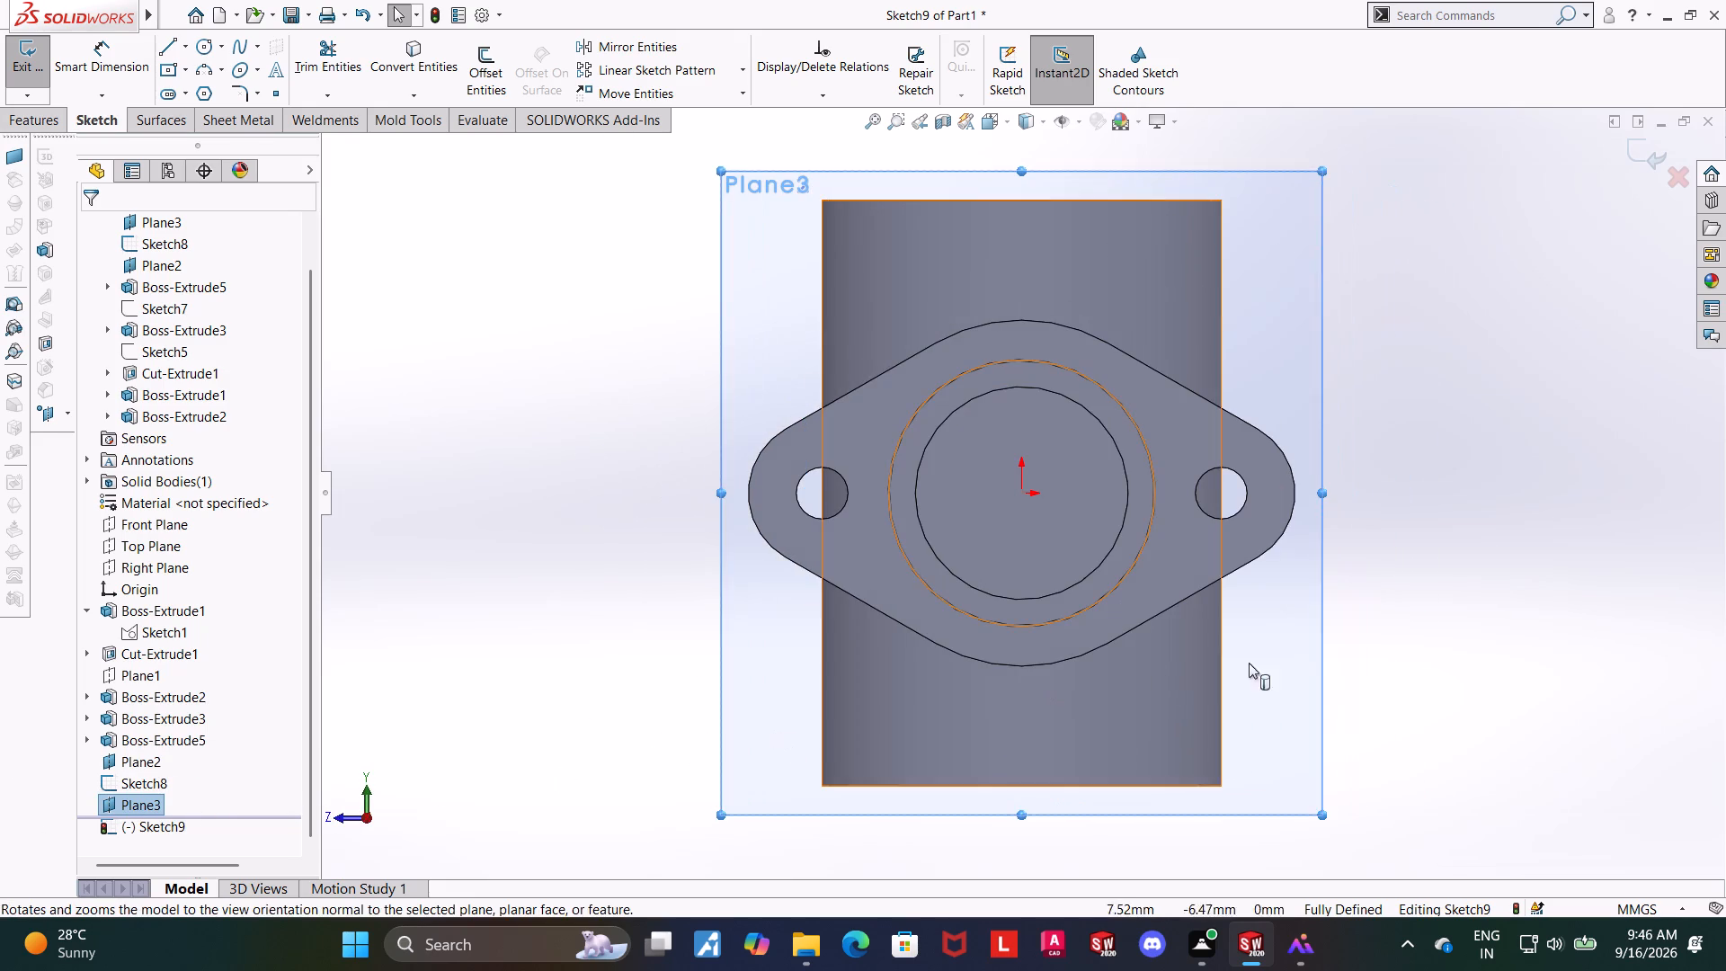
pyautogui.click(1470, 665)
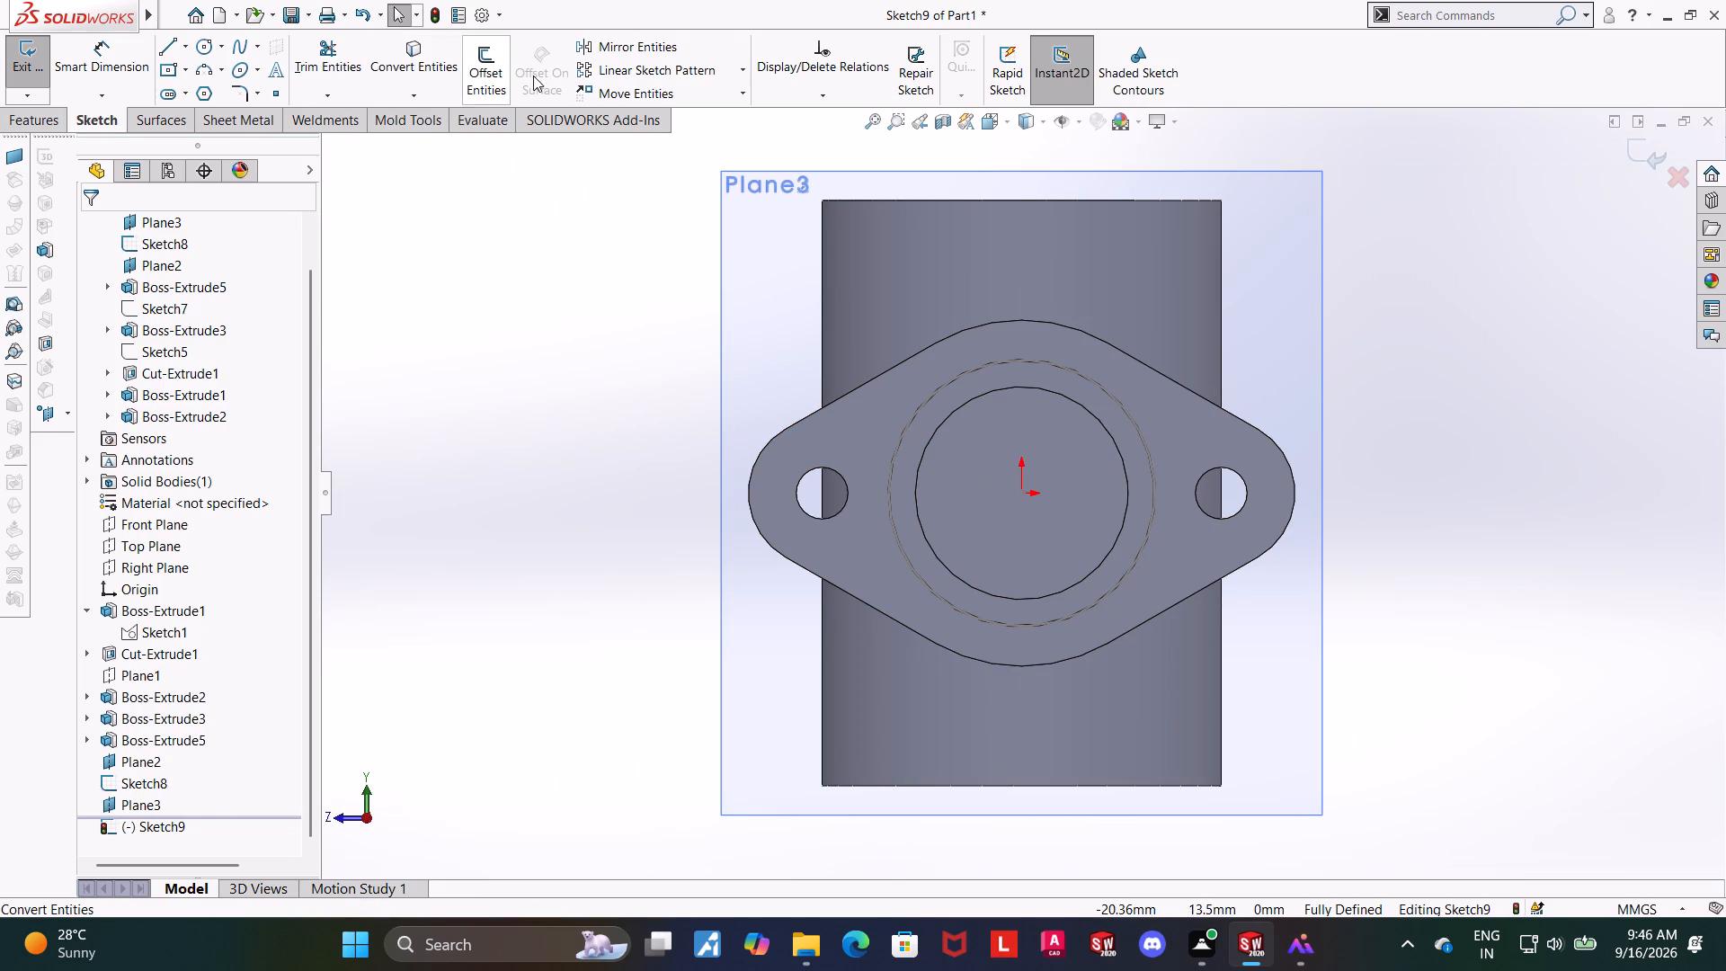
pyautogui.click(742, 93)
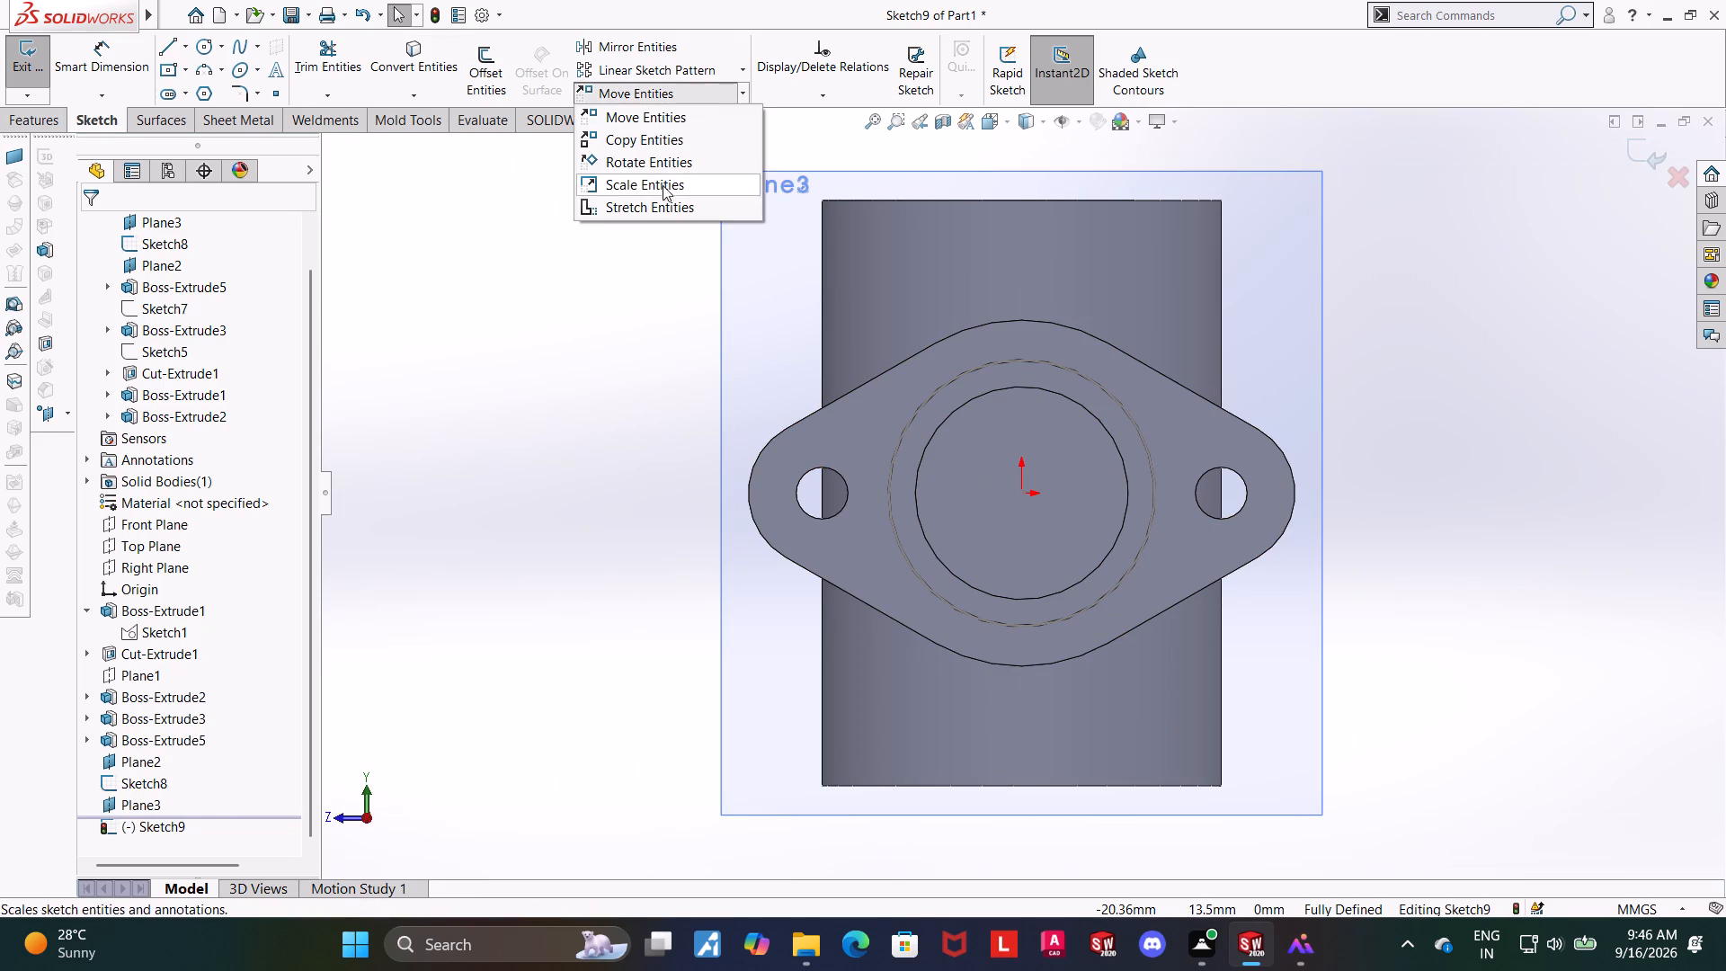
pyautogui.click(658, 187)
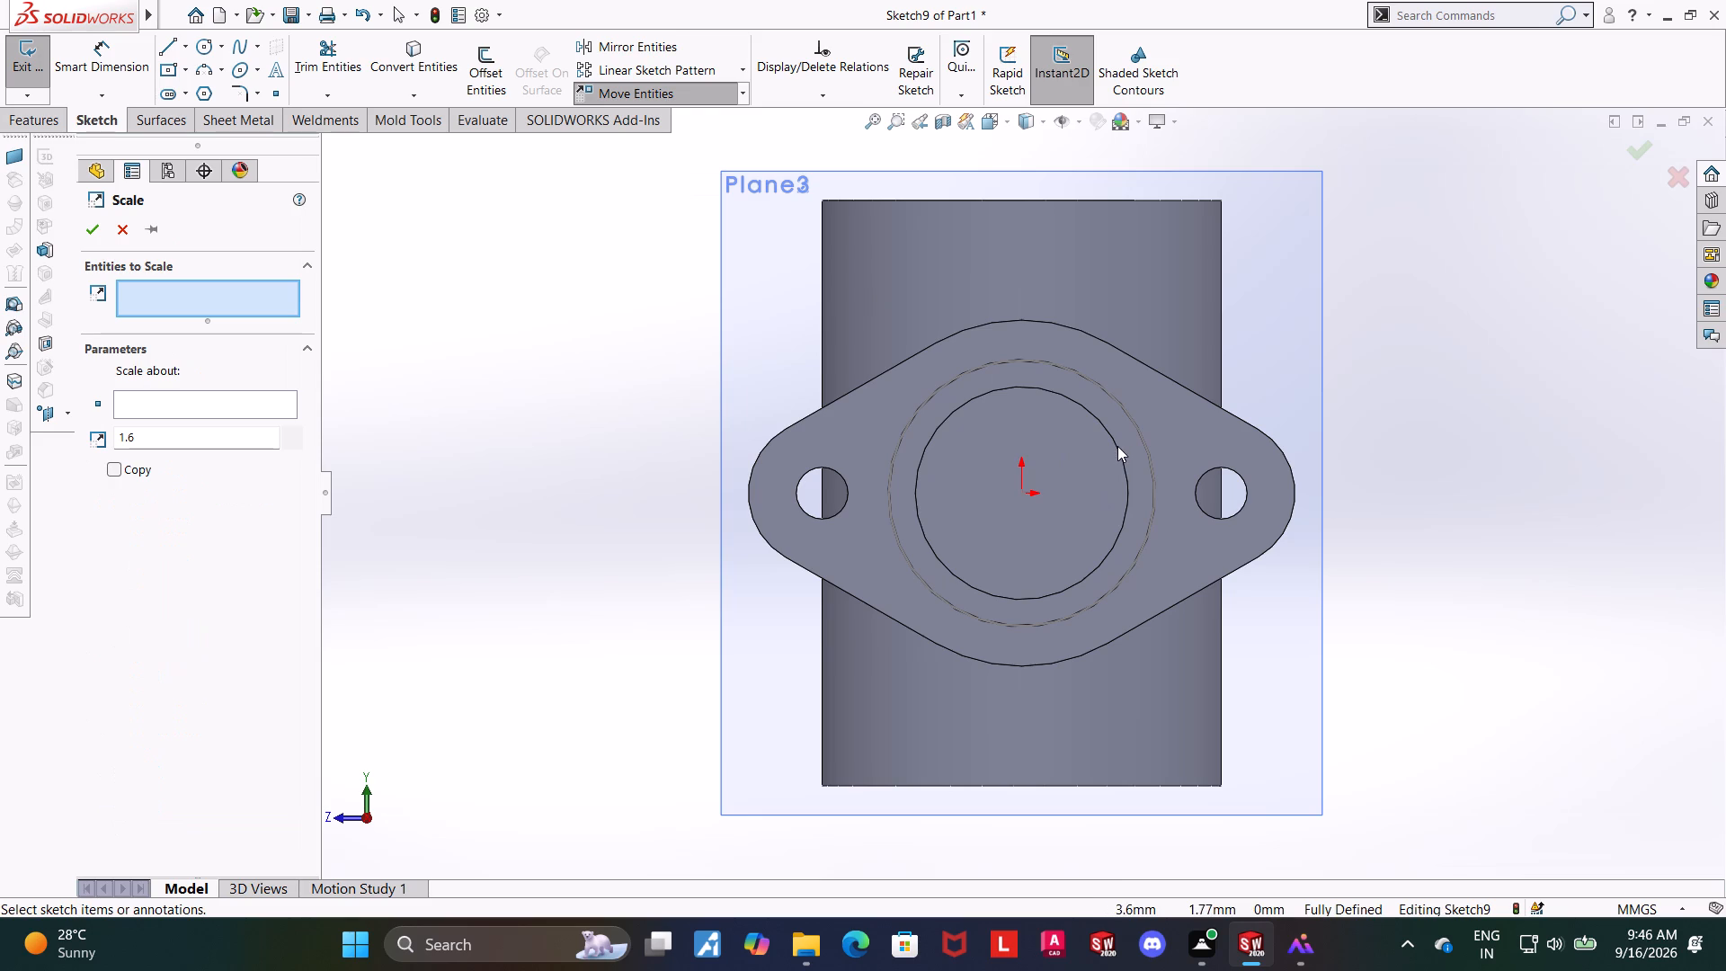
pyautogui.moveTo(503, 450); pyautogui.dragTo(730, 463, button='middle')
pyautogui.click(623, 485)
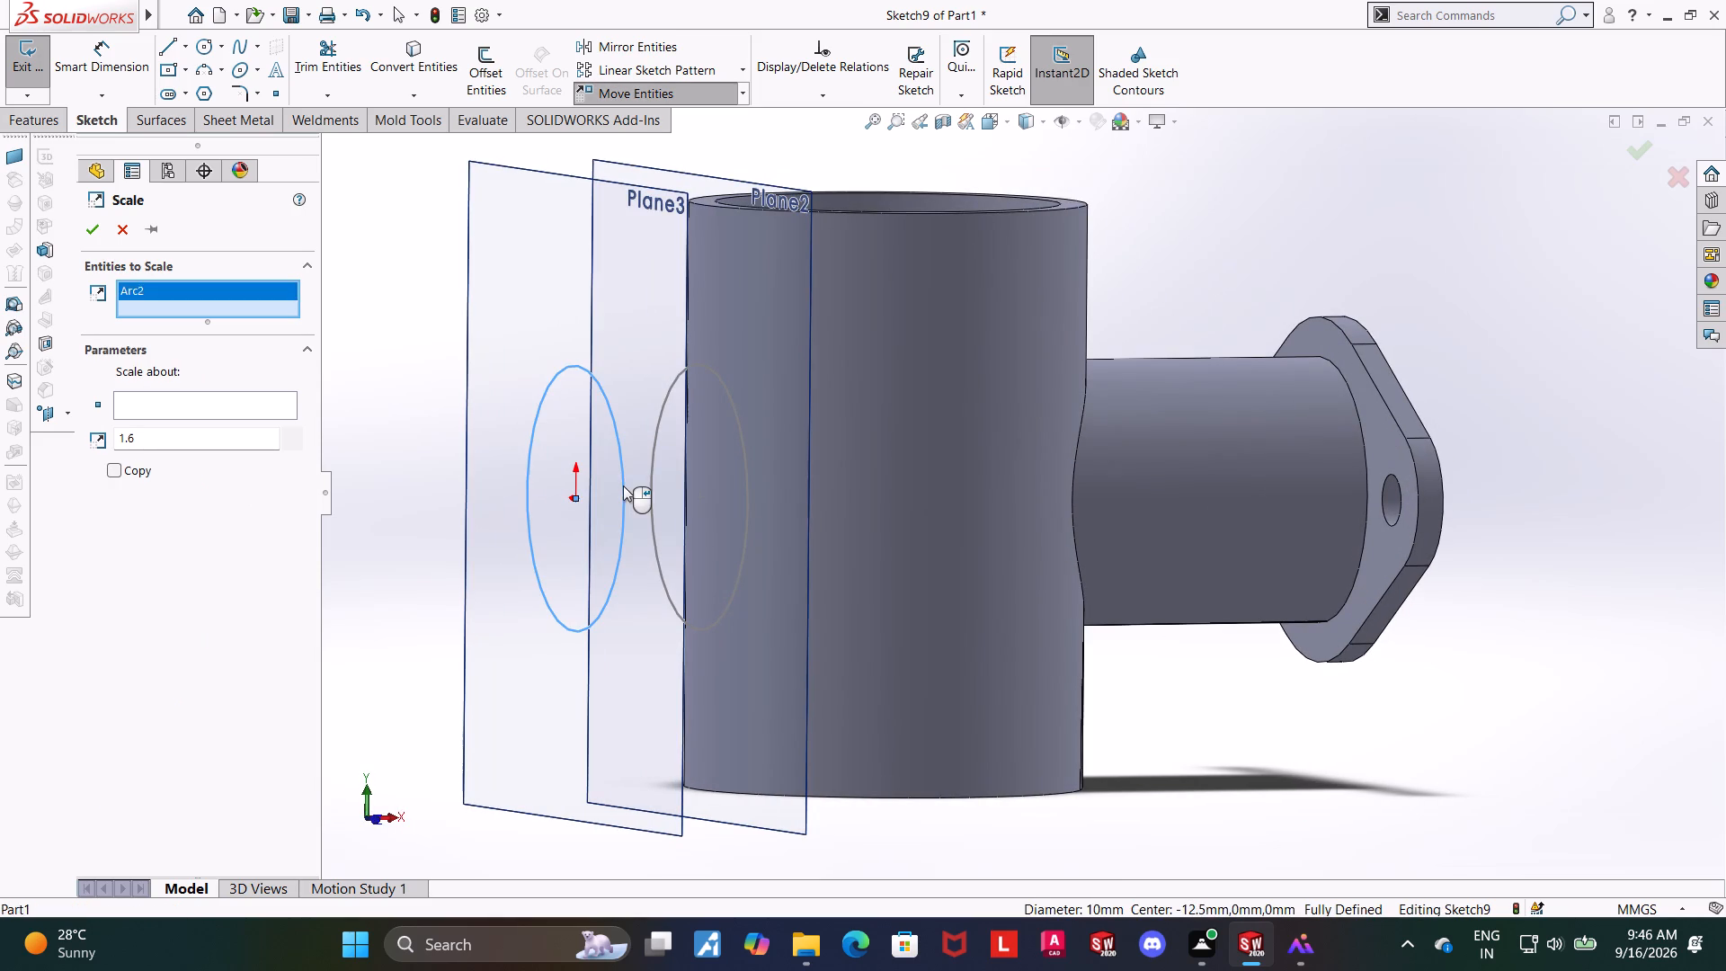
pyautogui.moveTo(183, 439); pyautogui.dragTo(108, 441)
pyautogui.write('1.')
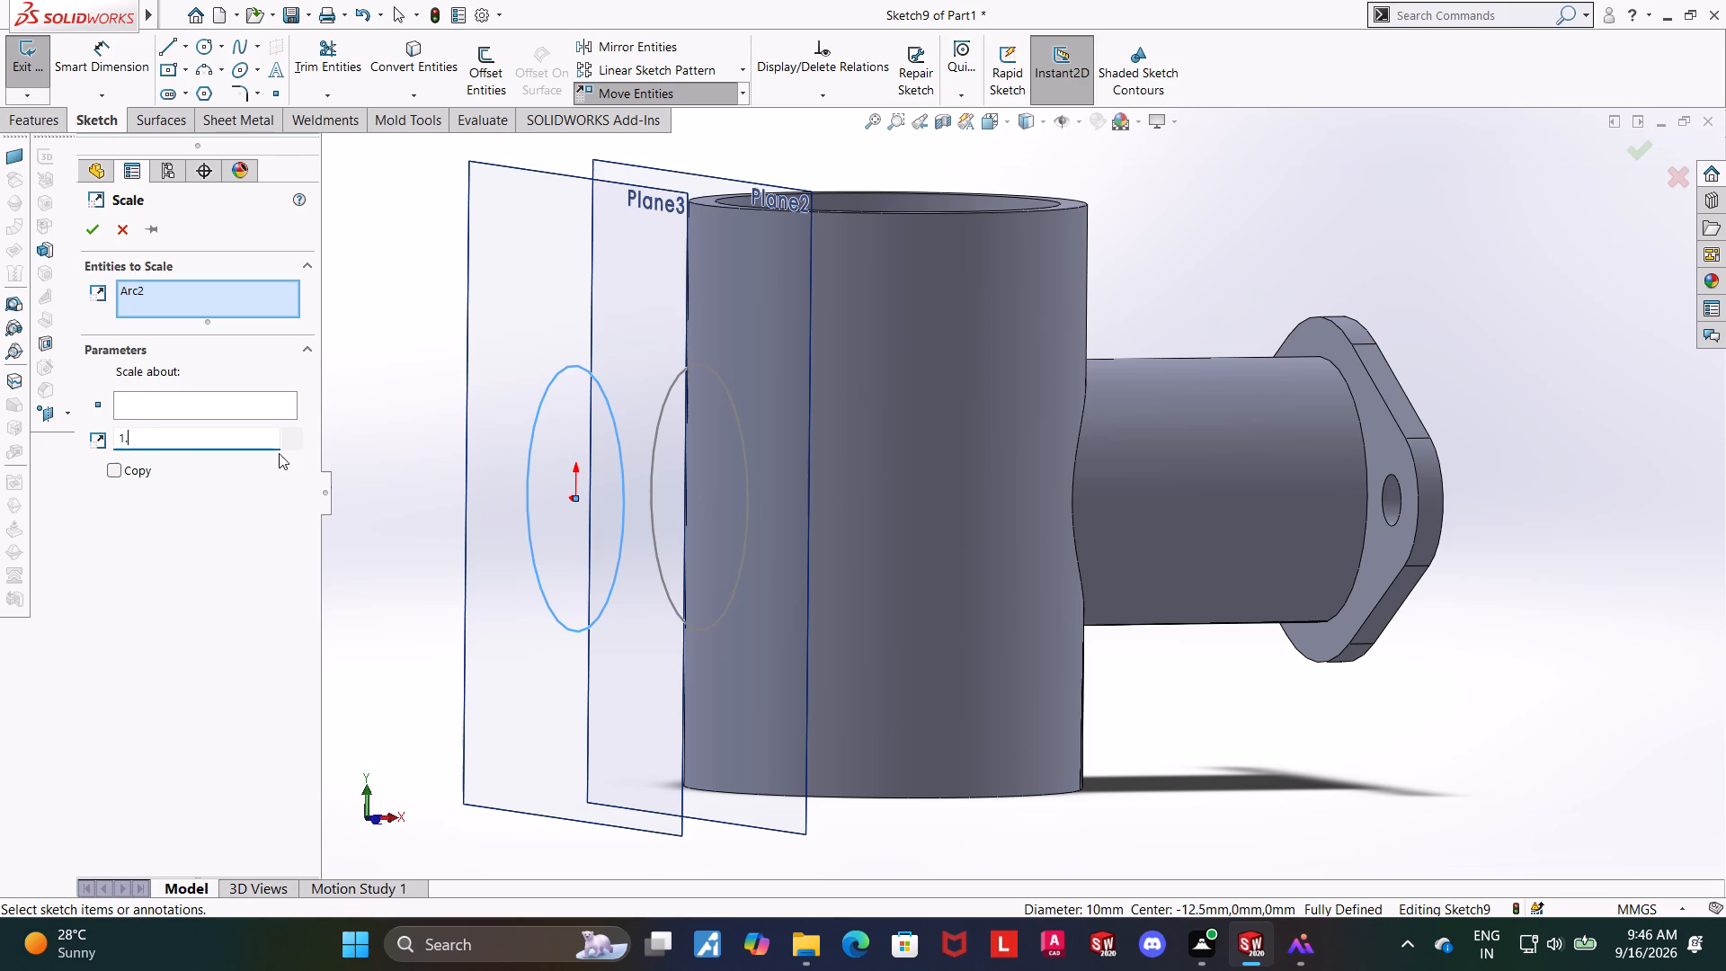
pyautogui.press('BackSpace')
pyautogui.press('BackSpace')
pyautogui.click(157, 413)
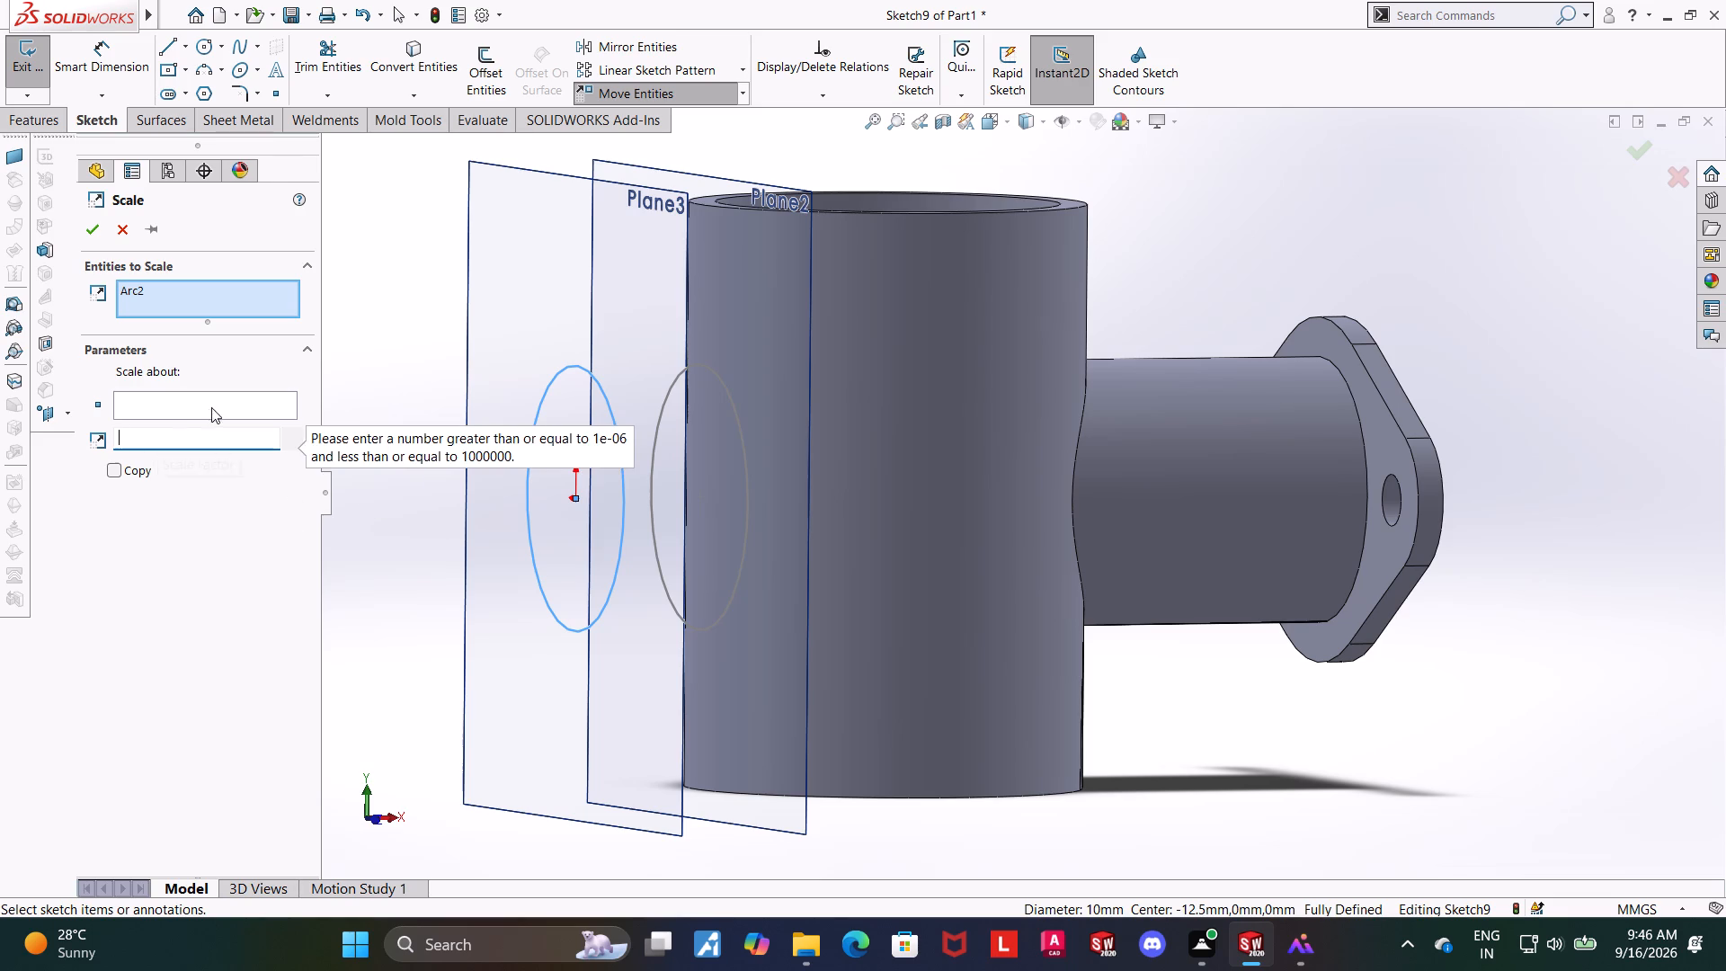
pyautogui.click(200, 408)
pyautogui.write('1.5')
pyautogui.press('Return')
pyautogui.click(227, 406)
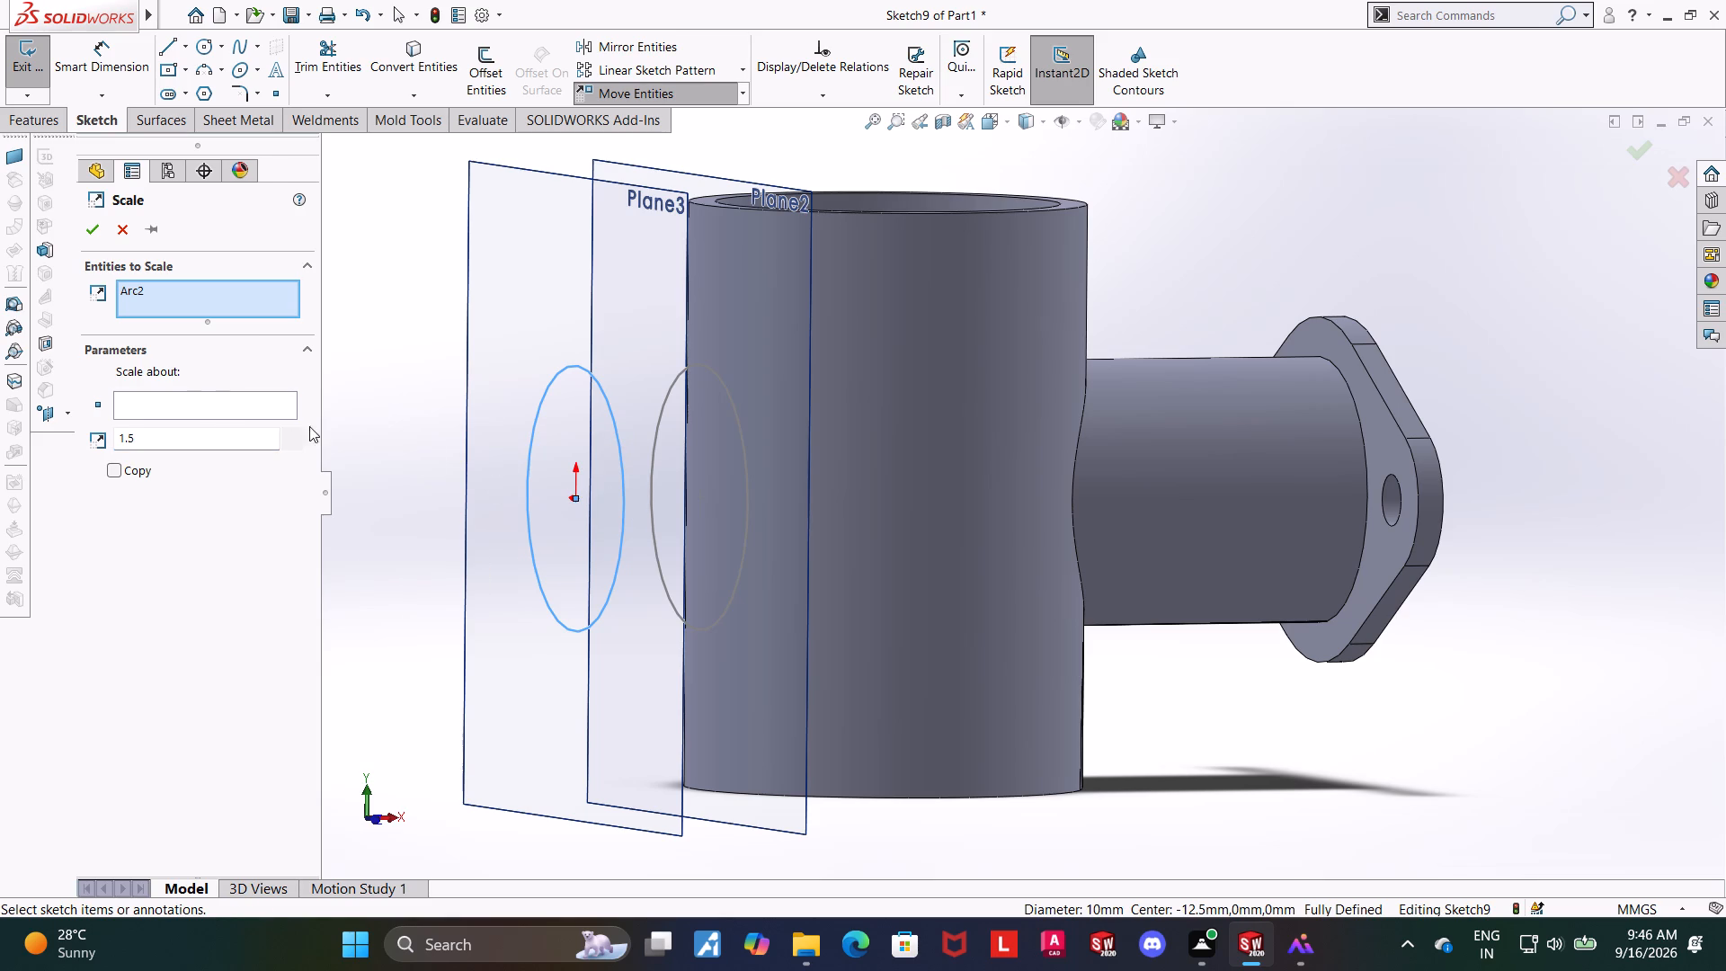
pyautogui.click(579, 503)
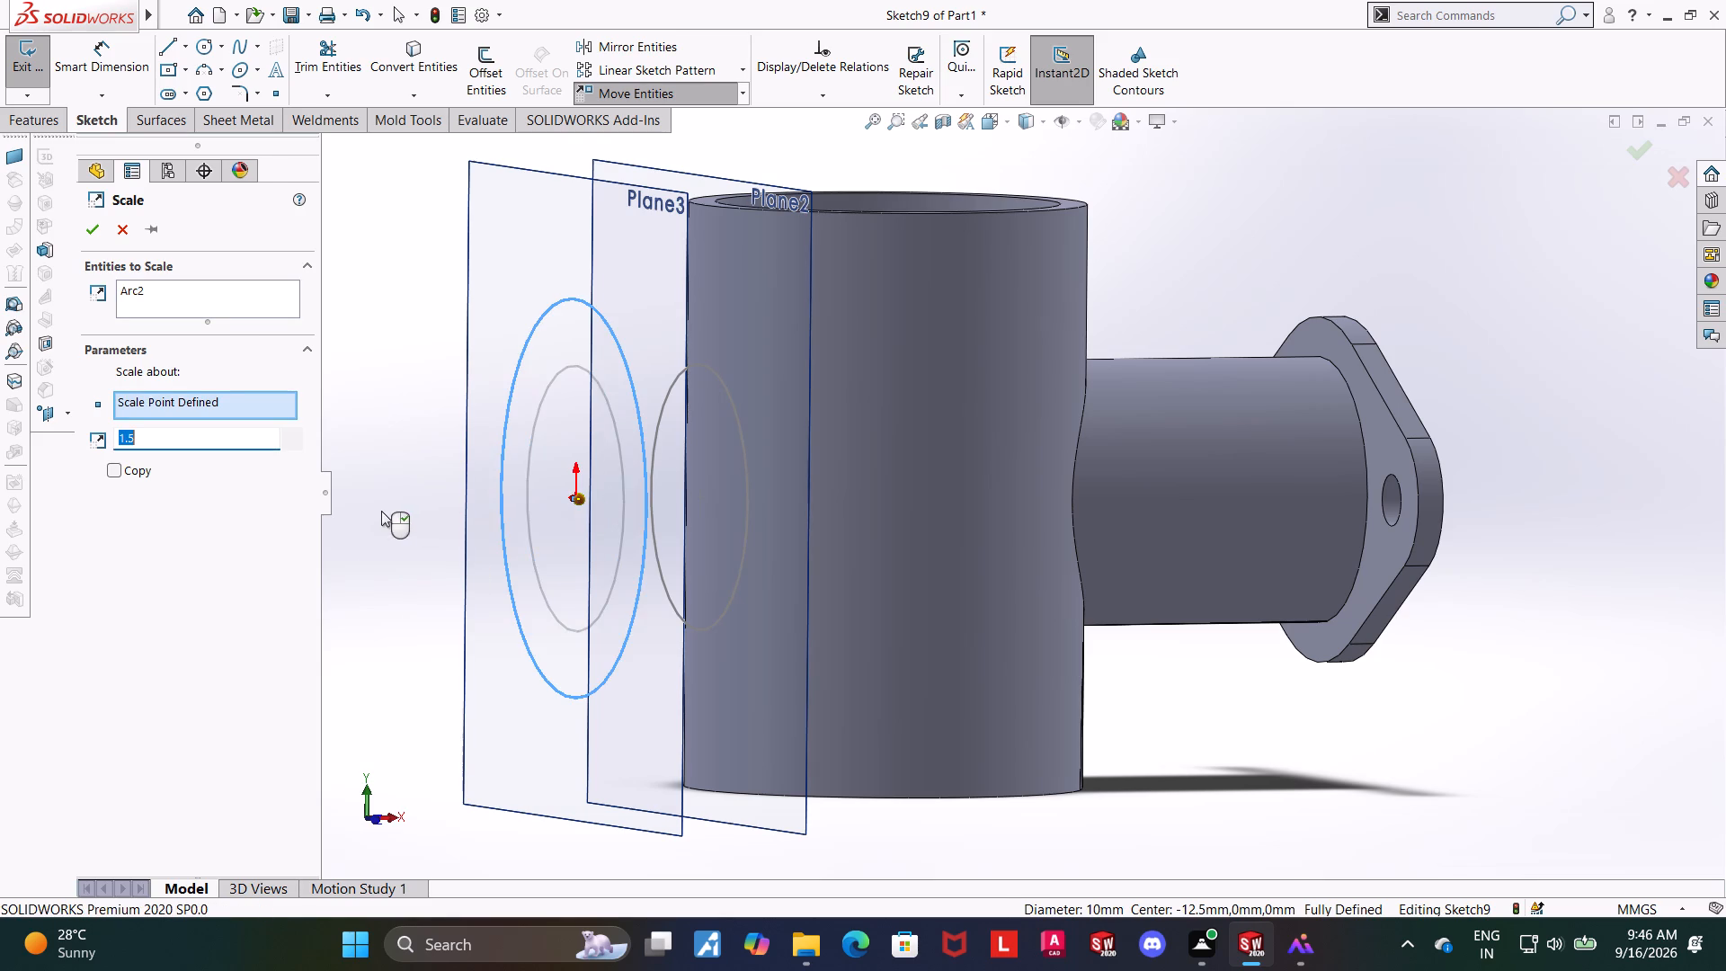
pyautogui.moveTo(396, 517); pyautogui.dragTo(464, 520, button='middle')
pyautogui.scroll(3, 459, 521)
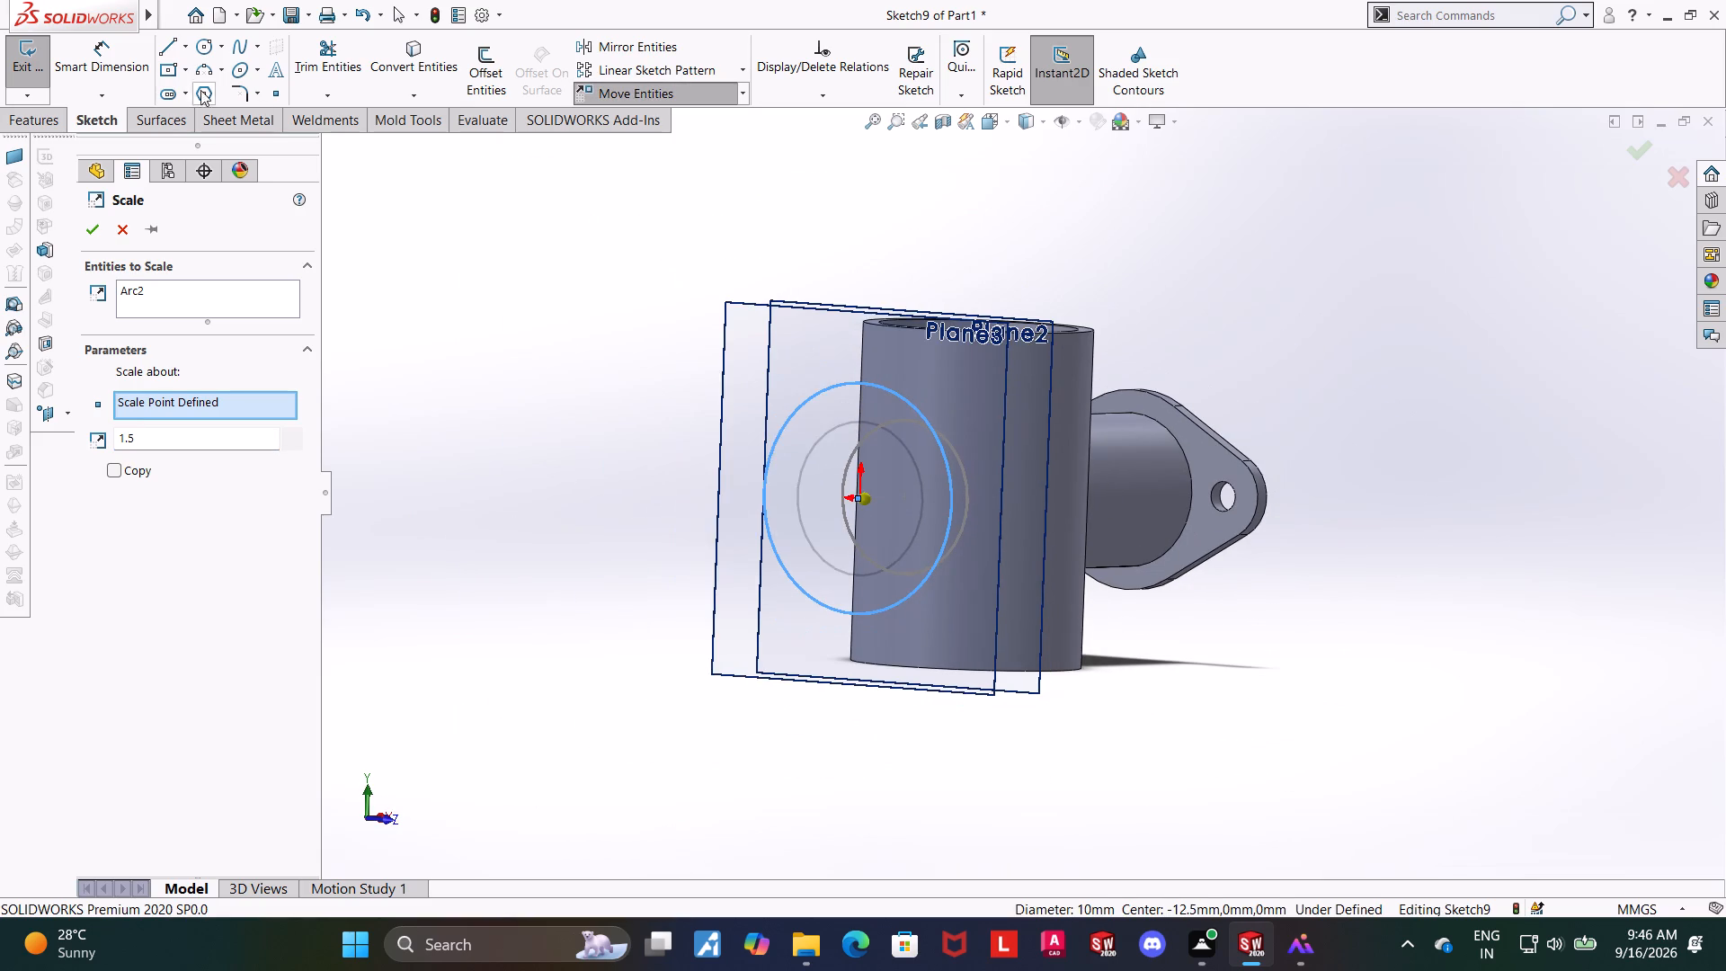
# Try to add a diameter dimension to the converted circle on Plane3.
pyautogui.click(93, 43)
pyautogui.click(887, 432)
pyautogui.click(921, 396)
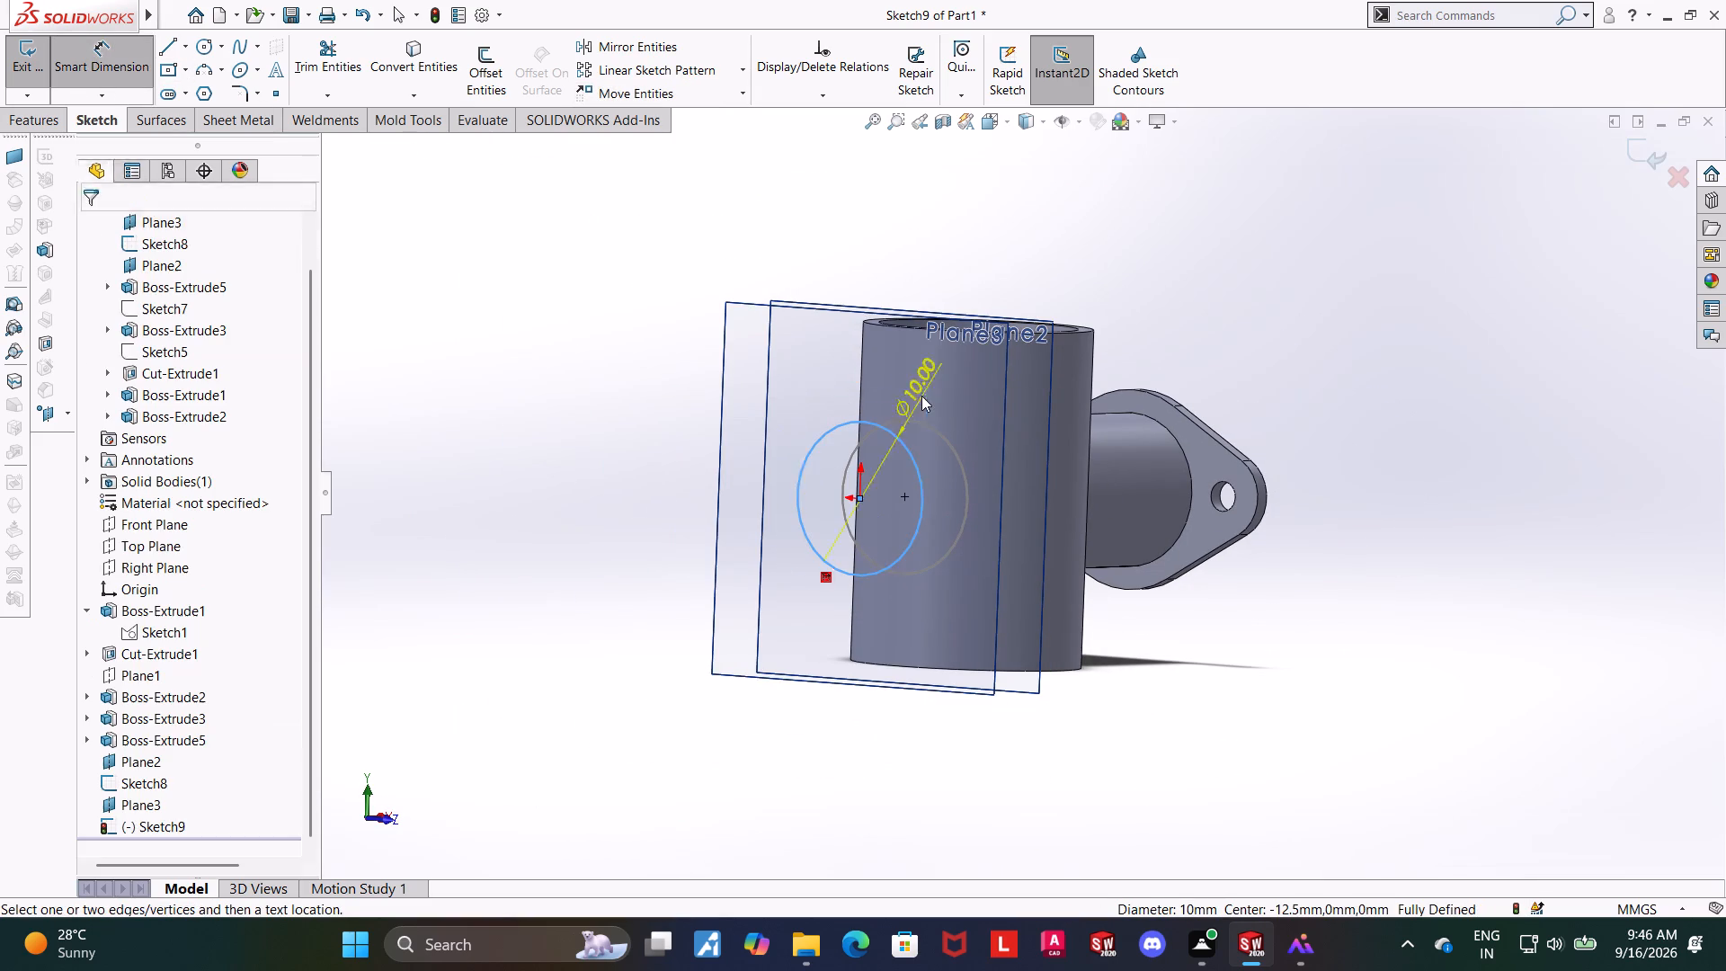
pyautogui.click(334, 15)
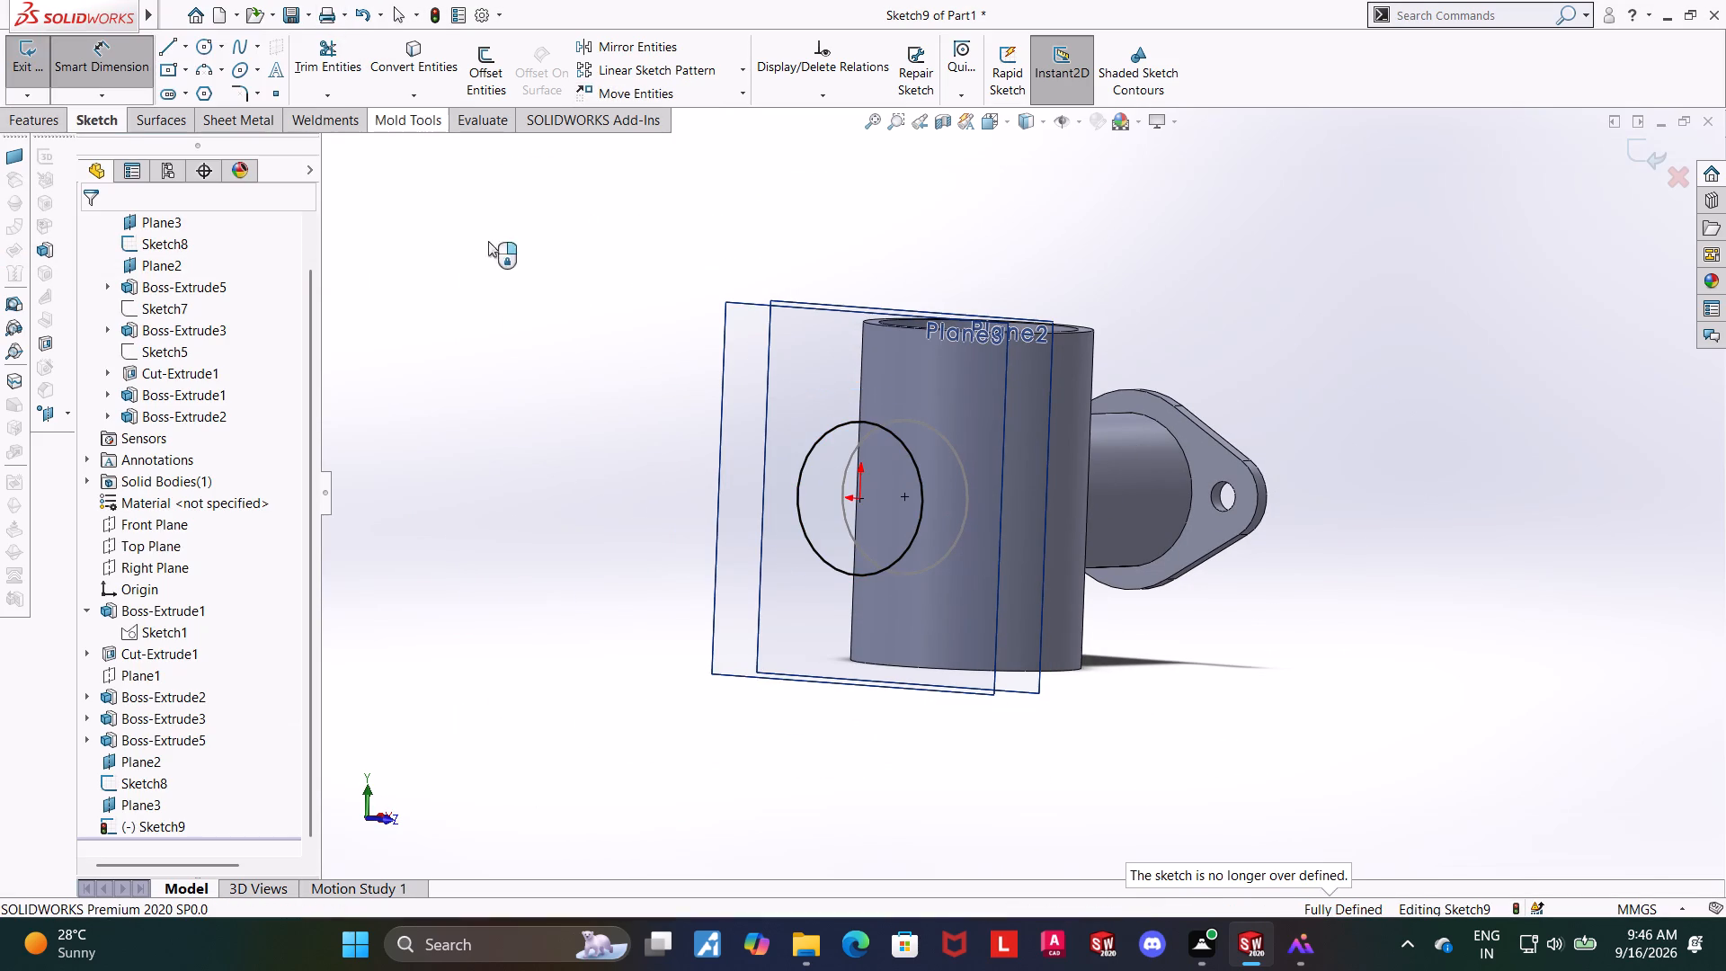
# Scale the converted circle on Plane3 by a factor of 1.1 about its centre point.
pyautogui.scroll(1, 616, 397)
pyautogui.moveTo(616, 397); pyautogui.dragTo(590, 401, button='middle')
pyautogui.scroll(-2, 625, 388)
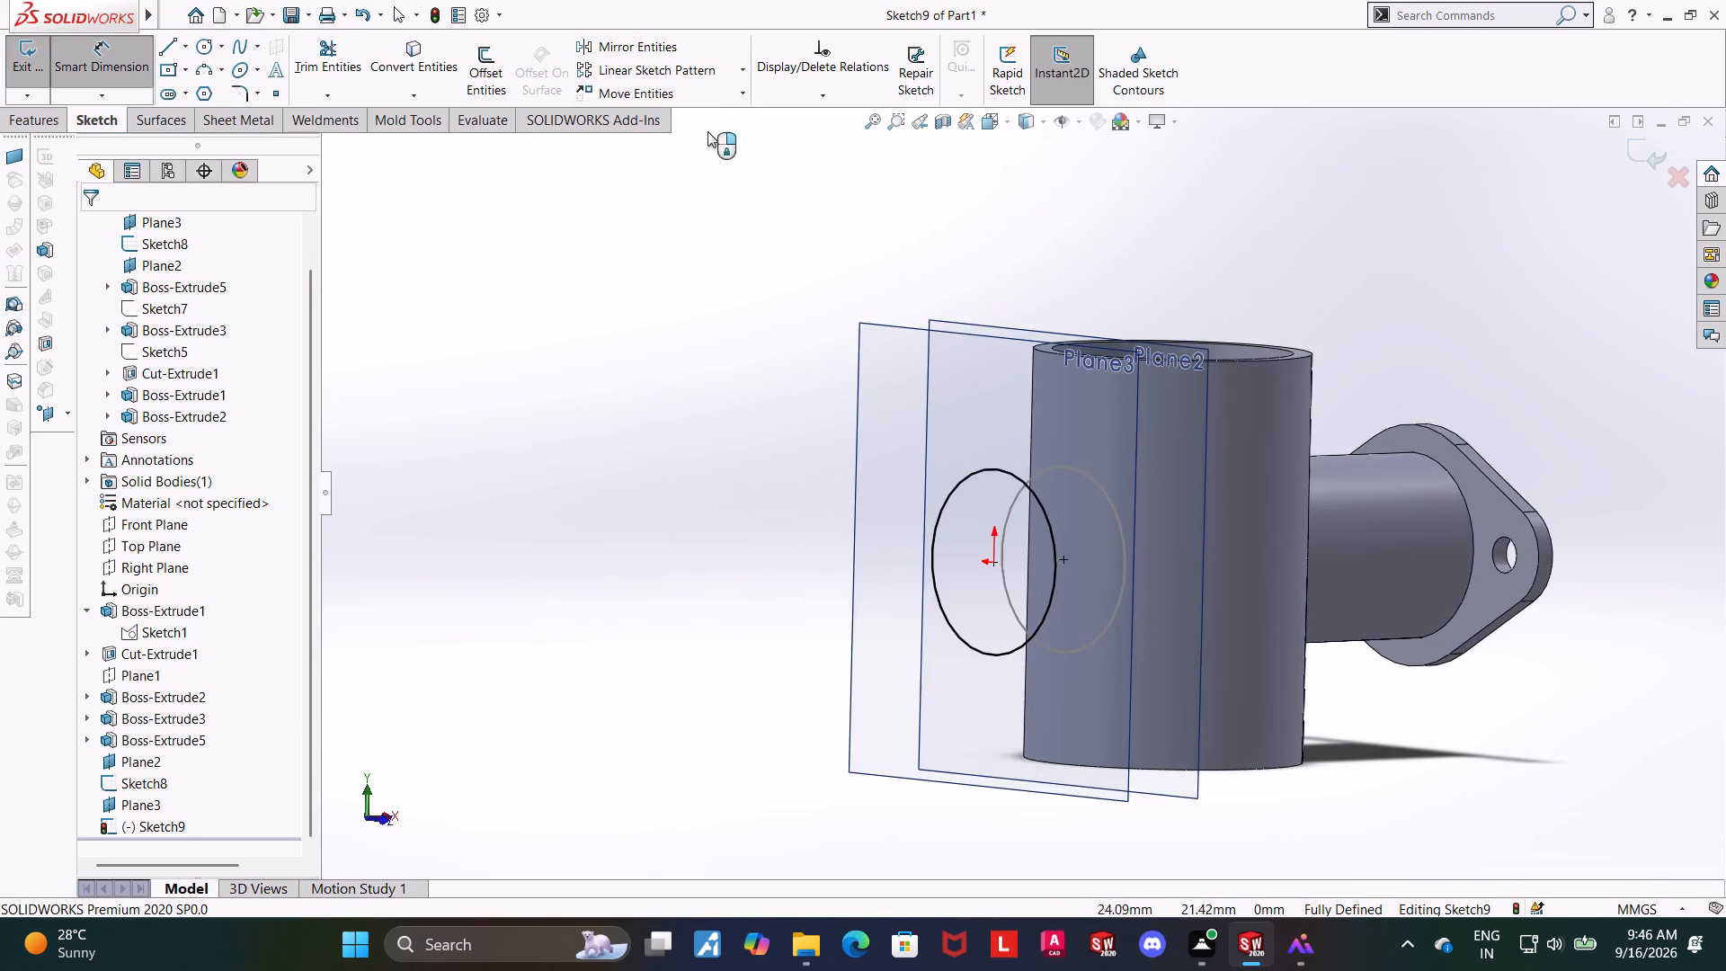
pyautogui.scroll(3, 863, 362)
pyautogui.scroll(-4, 1099, 513)
pyautogui.click(741, 95)
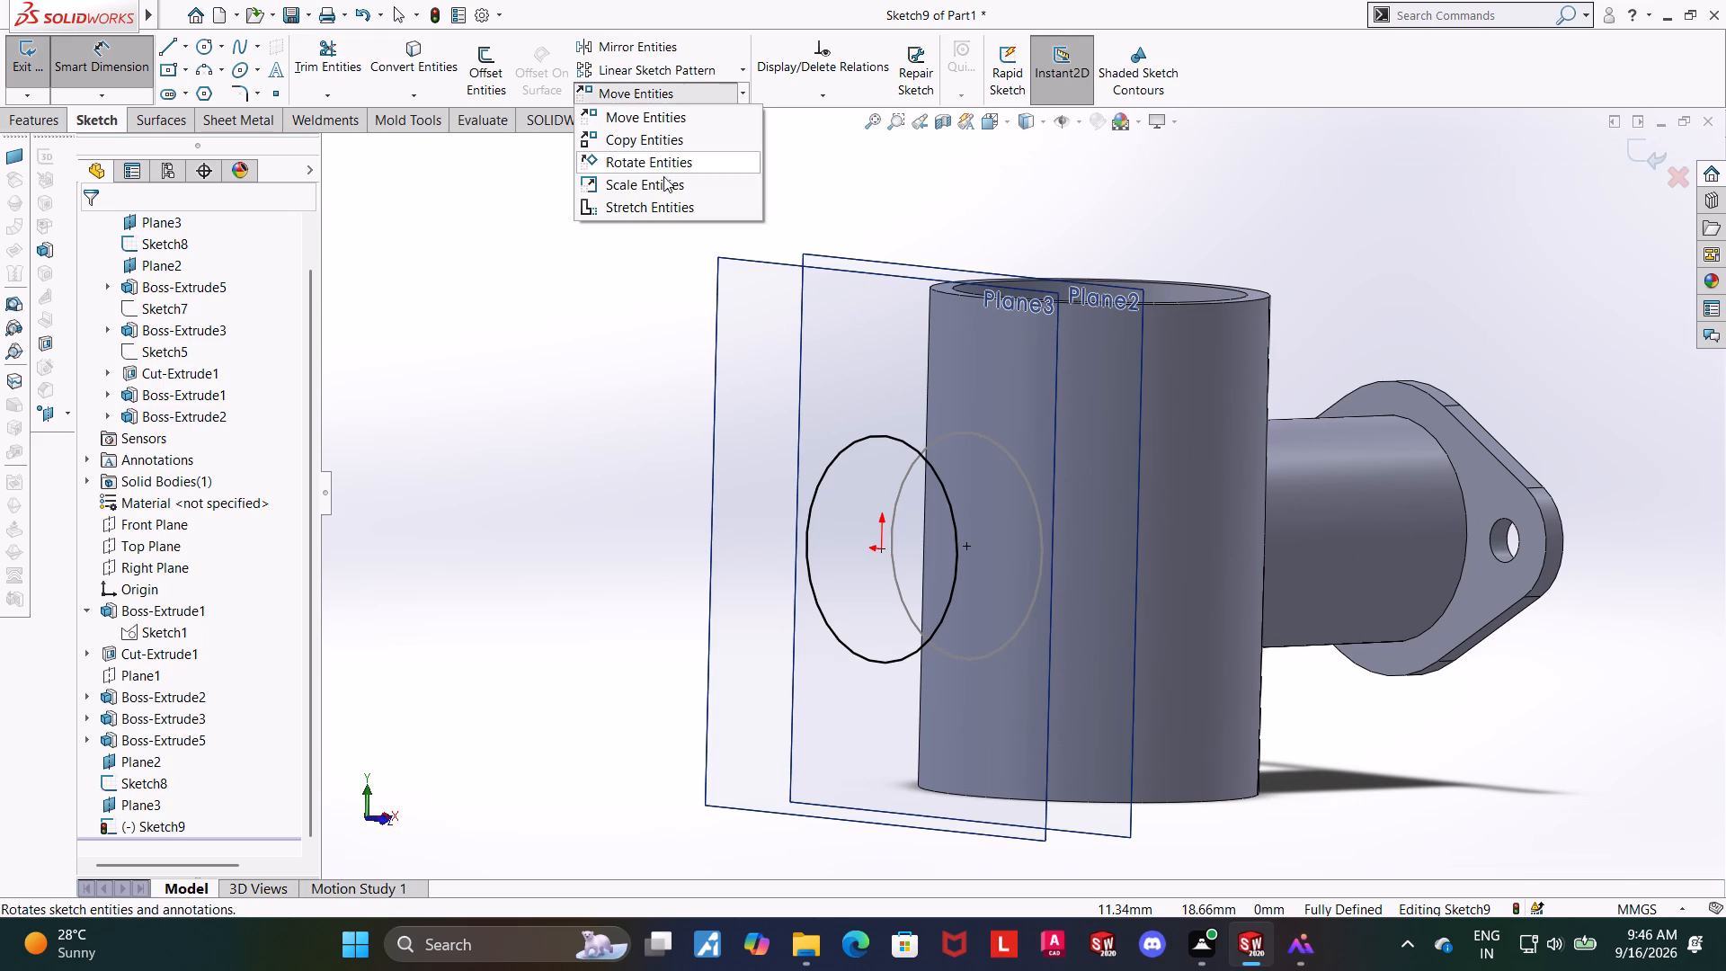
pyautogui.click(654, 181)
pyautogui.click(945, 490)
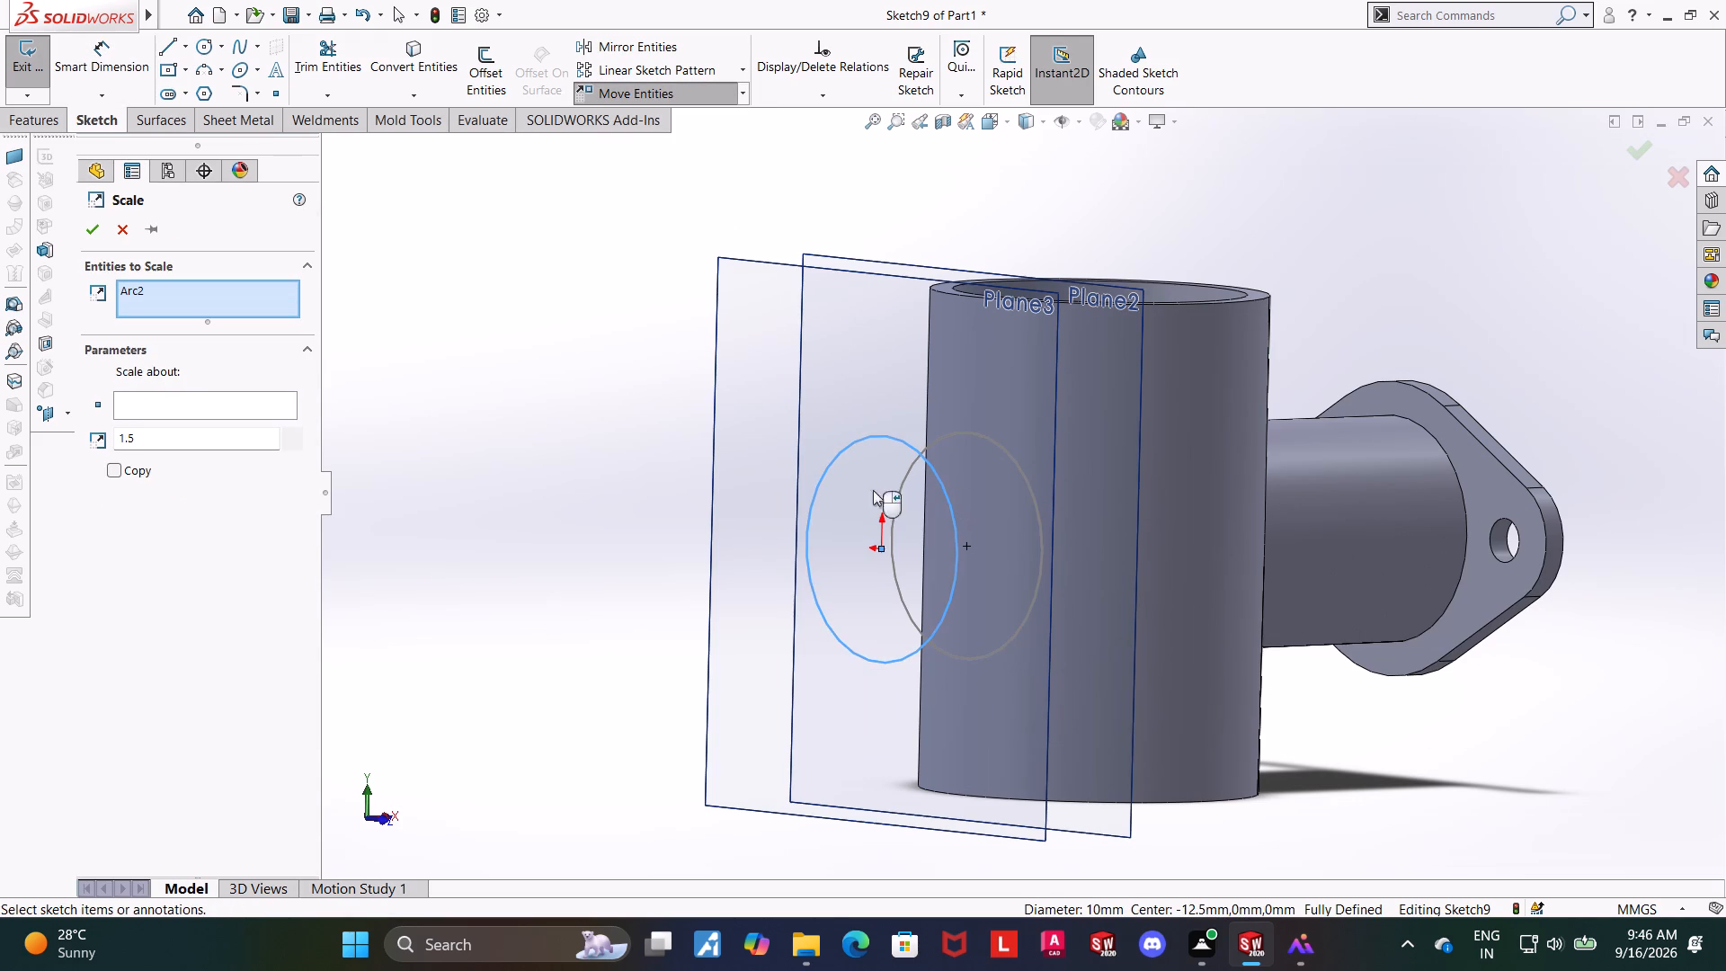
pyautogui.click(193, 405)
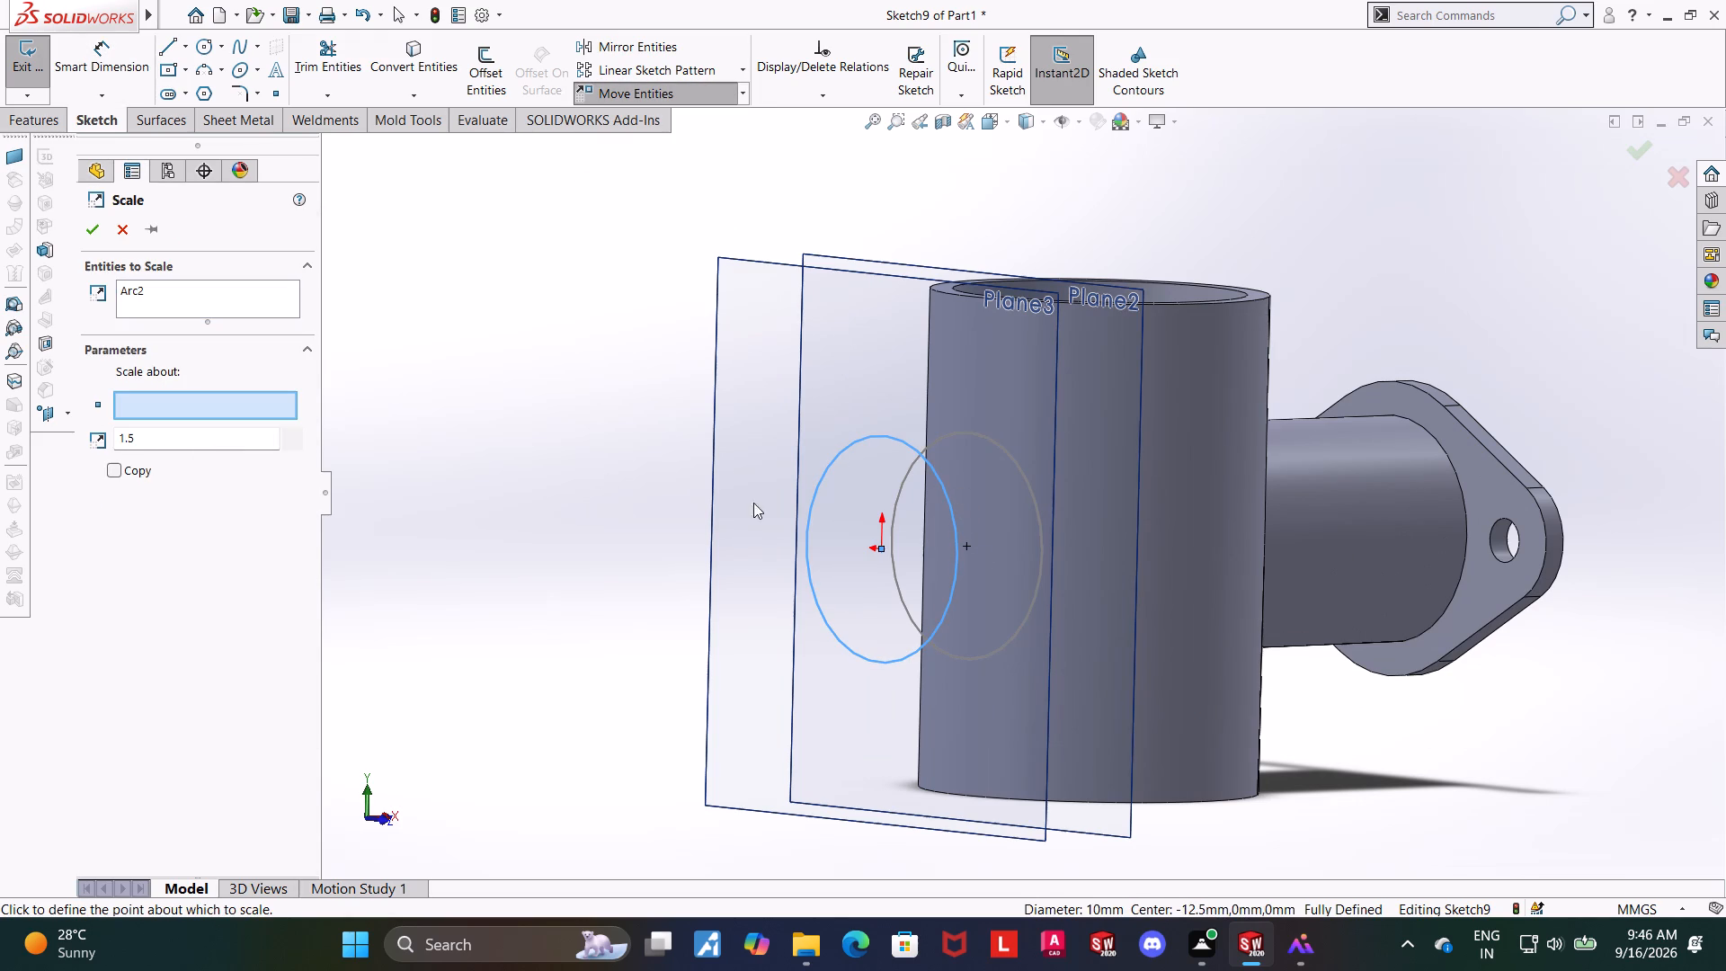
pyautogui.click(884, 551)
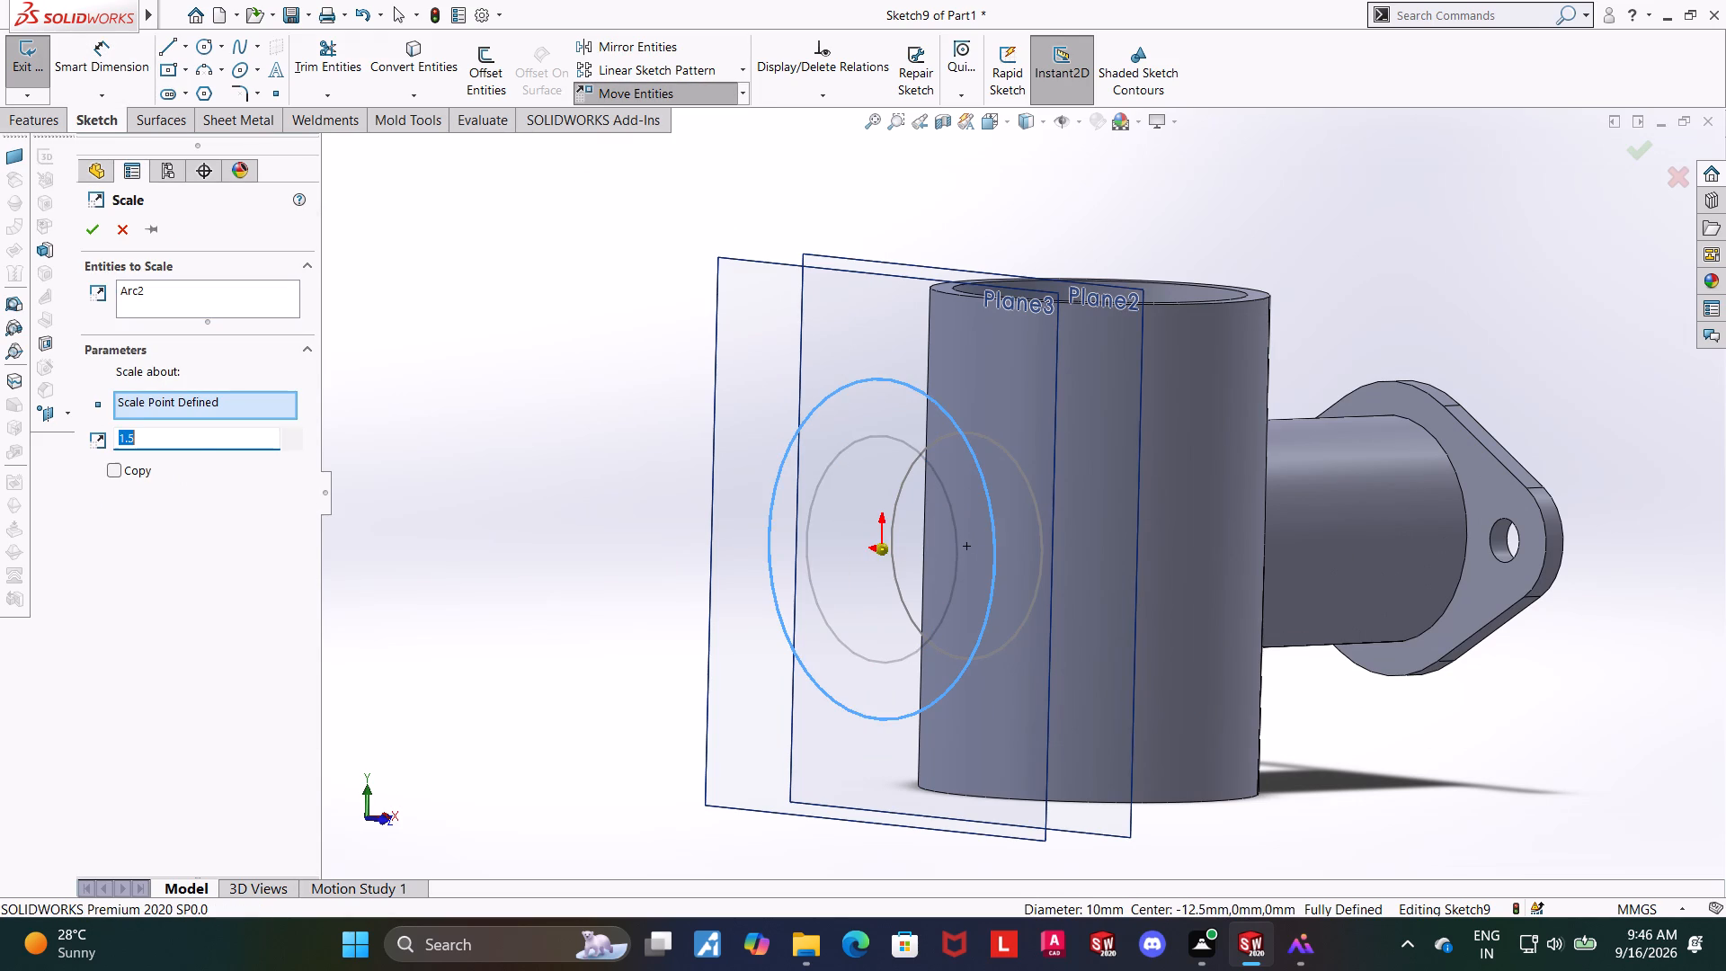
pyautogui.write('1.1')
pyautogui.press('Return')
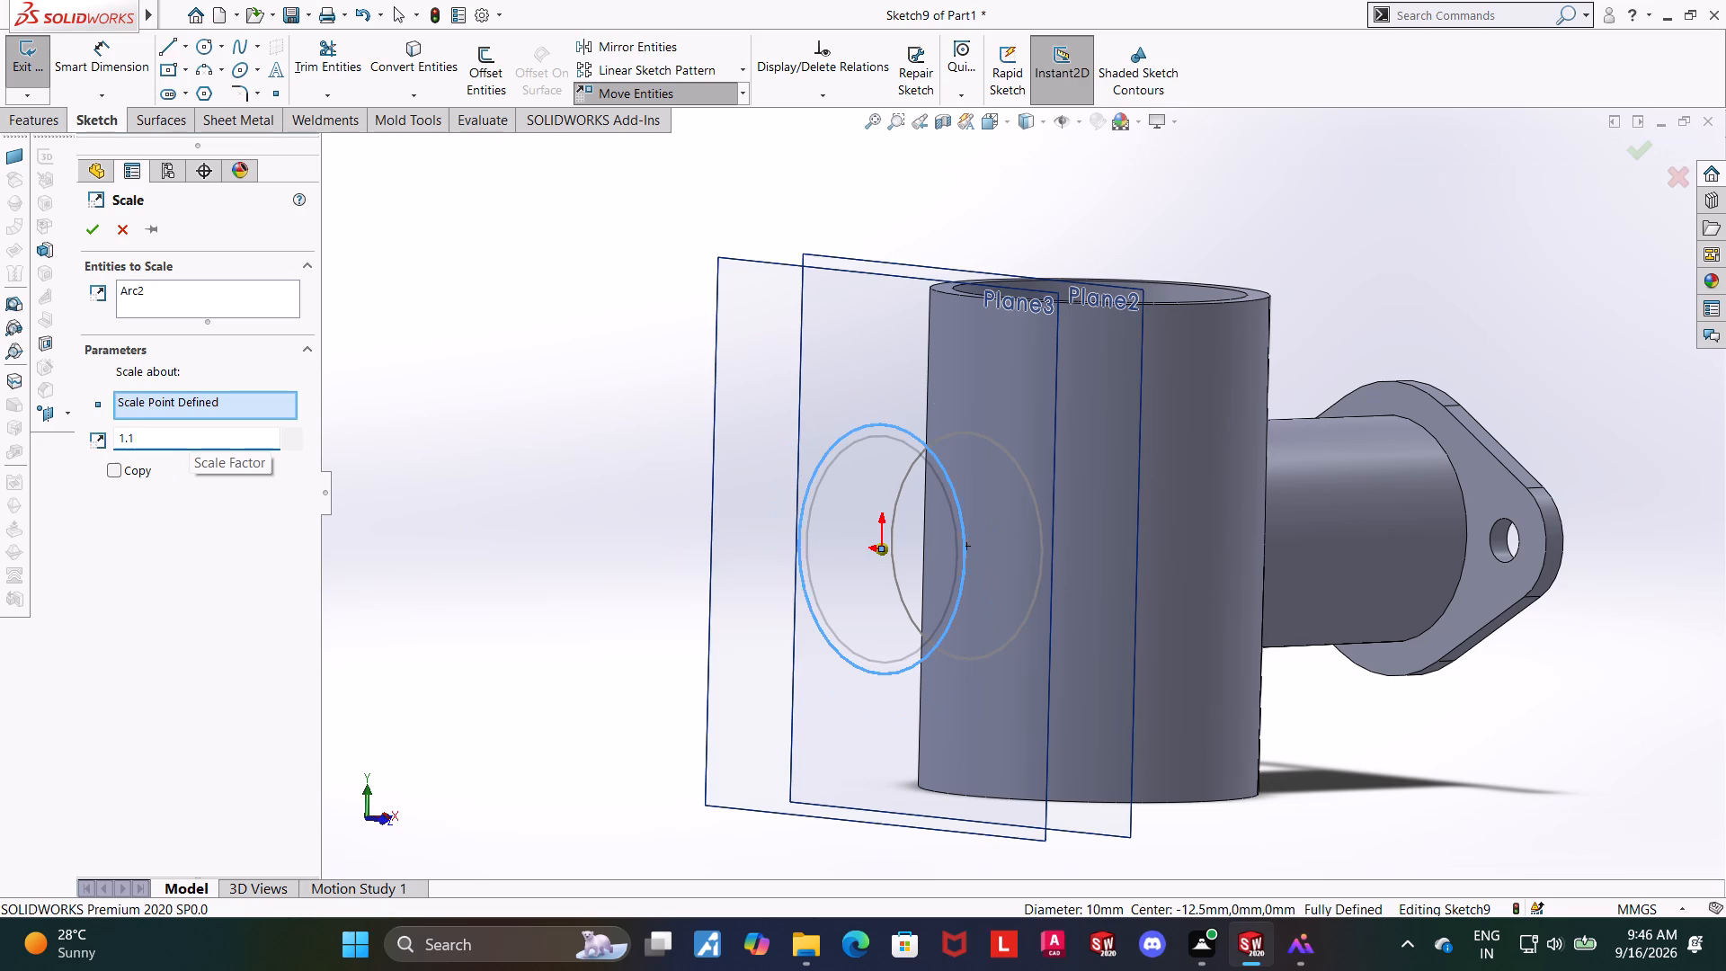
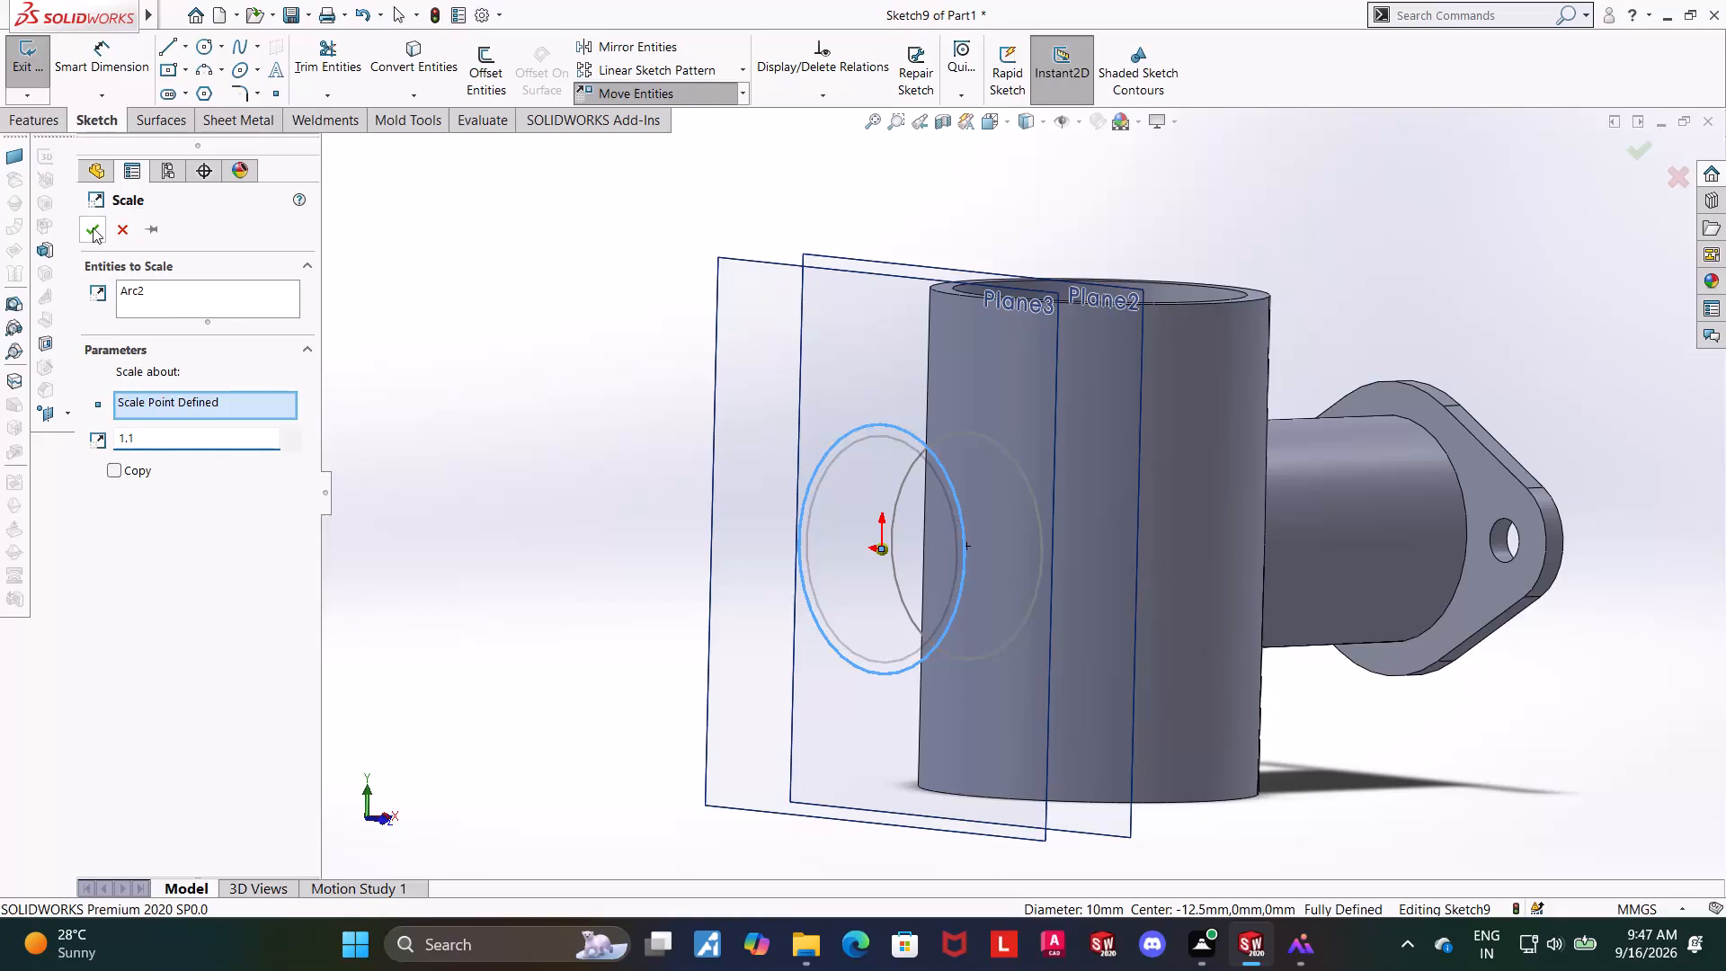
# Check the enlarged circle on Plane3 against the body from several angles and exit its sketch.
pyautogui.click(586, 558)
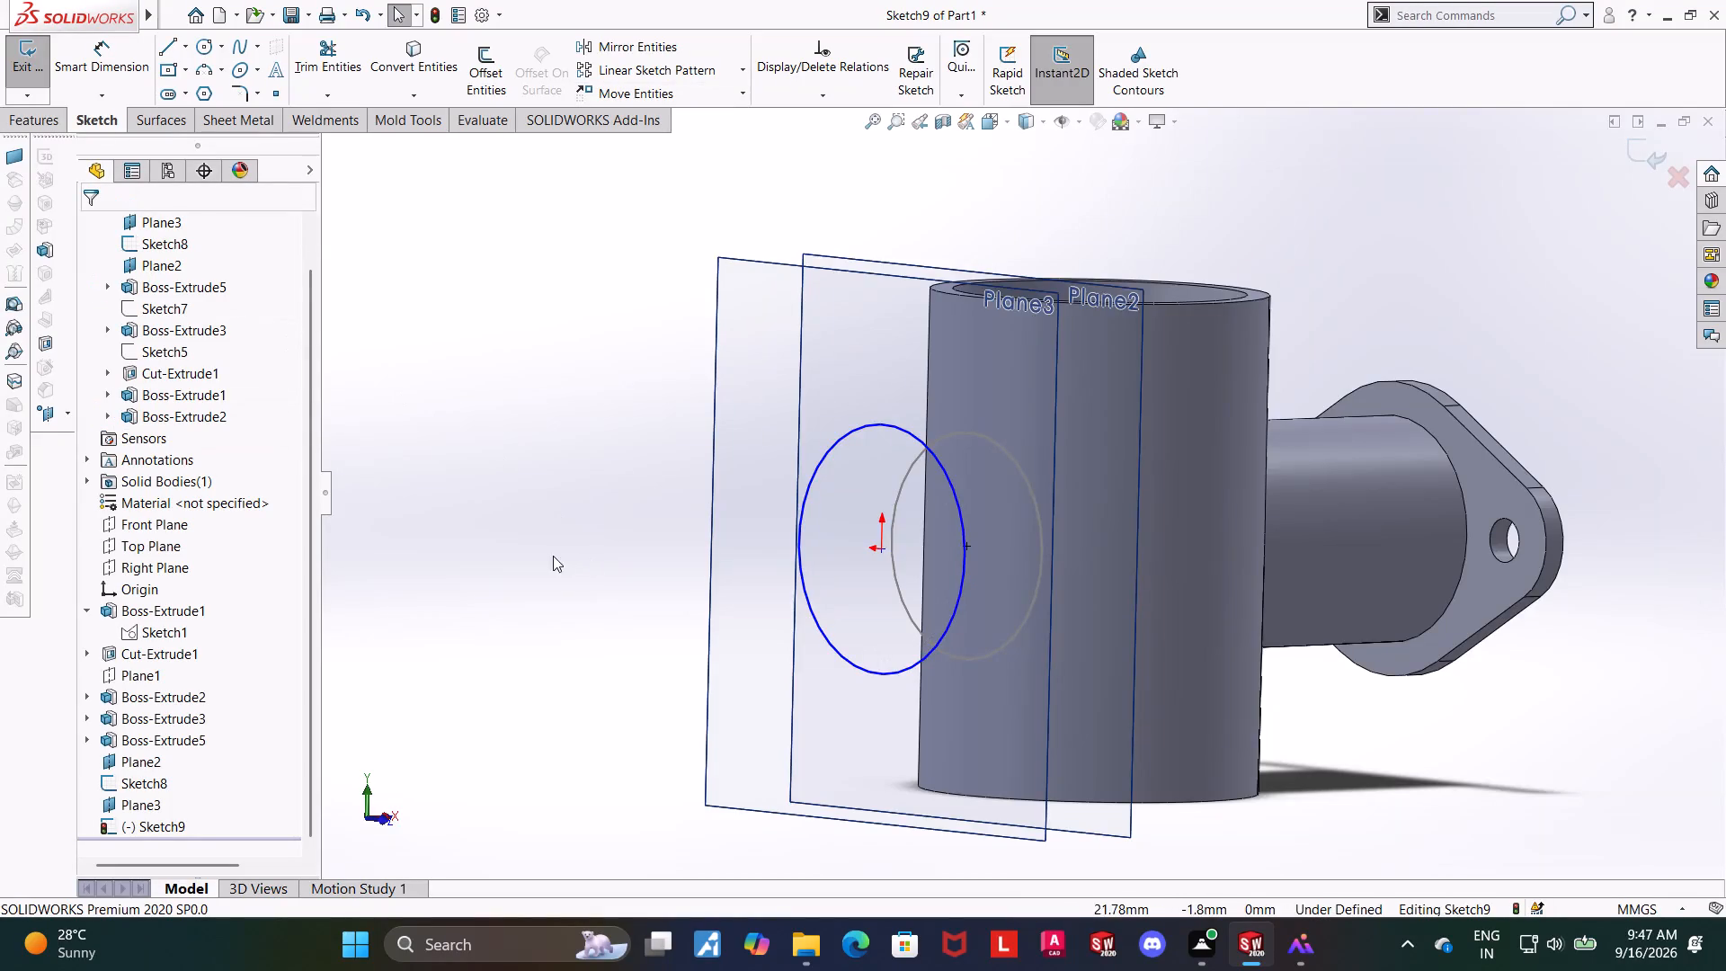
pyautogui.moveTo(553, 556); pyautogui.dragTo(606, 546, button='middle')
pyautogui.scroll(1, 606, 546)
pyautogui.moveTo(783, 410); pyautogui.dragTo(810, 410, button='middle')
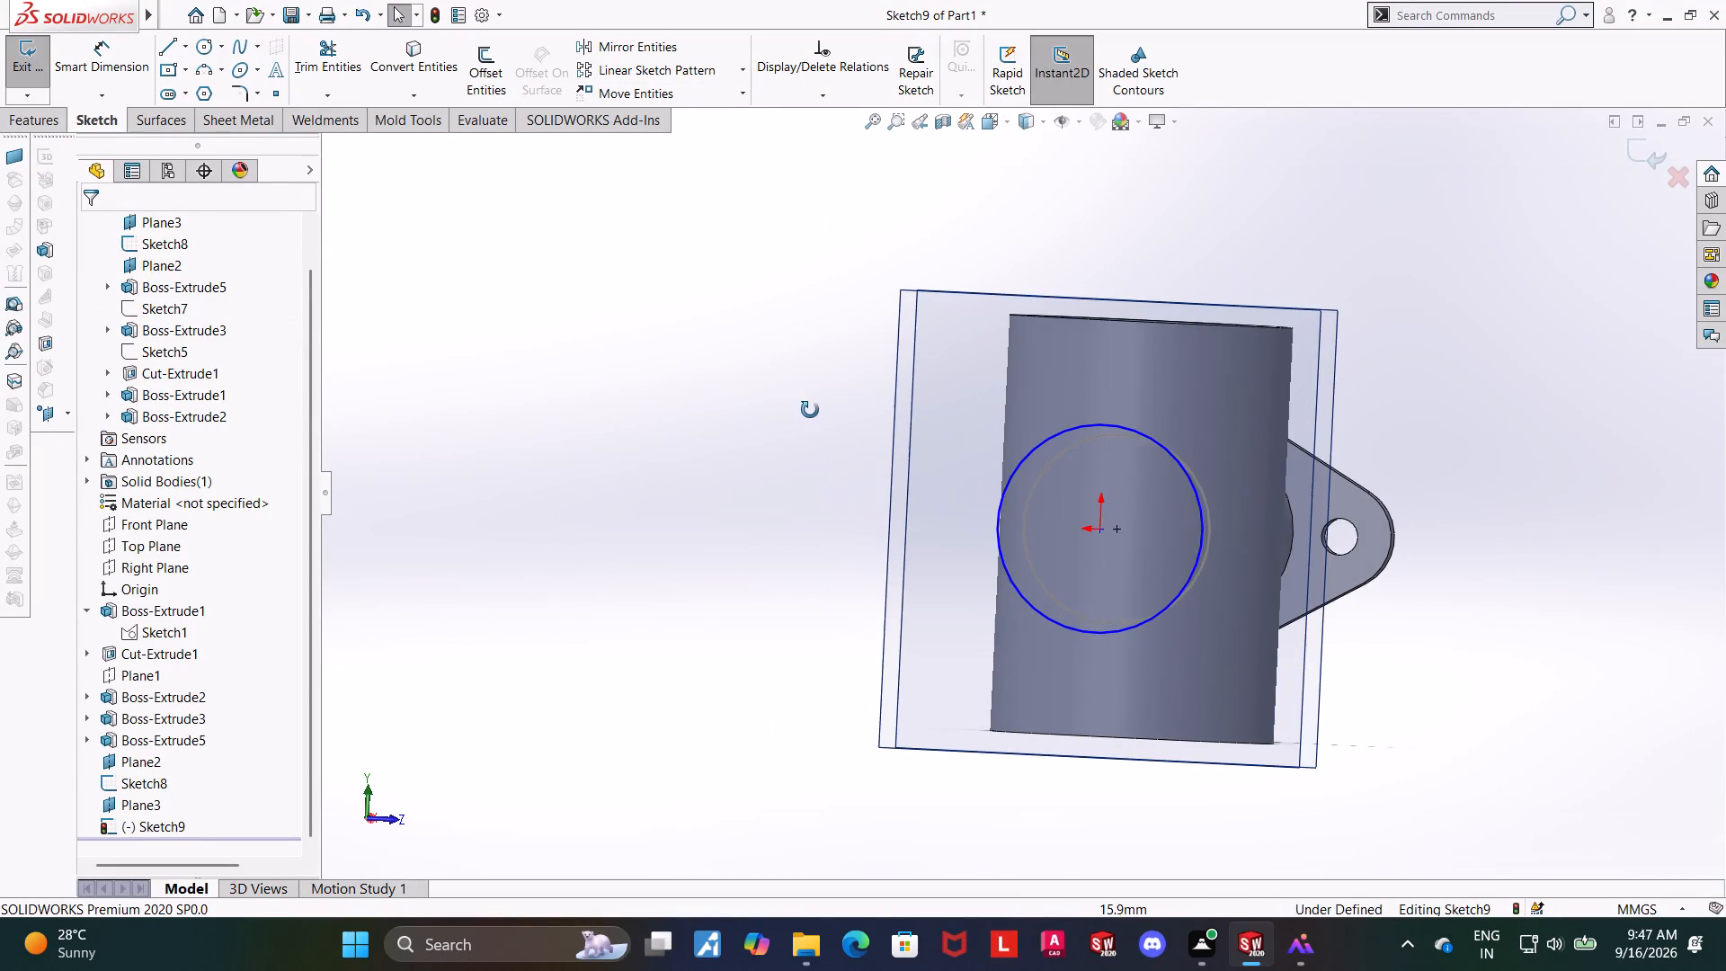
pyautogui.moveTo(810, 410); pyautogui.dragTo(819, 411, button='middle')
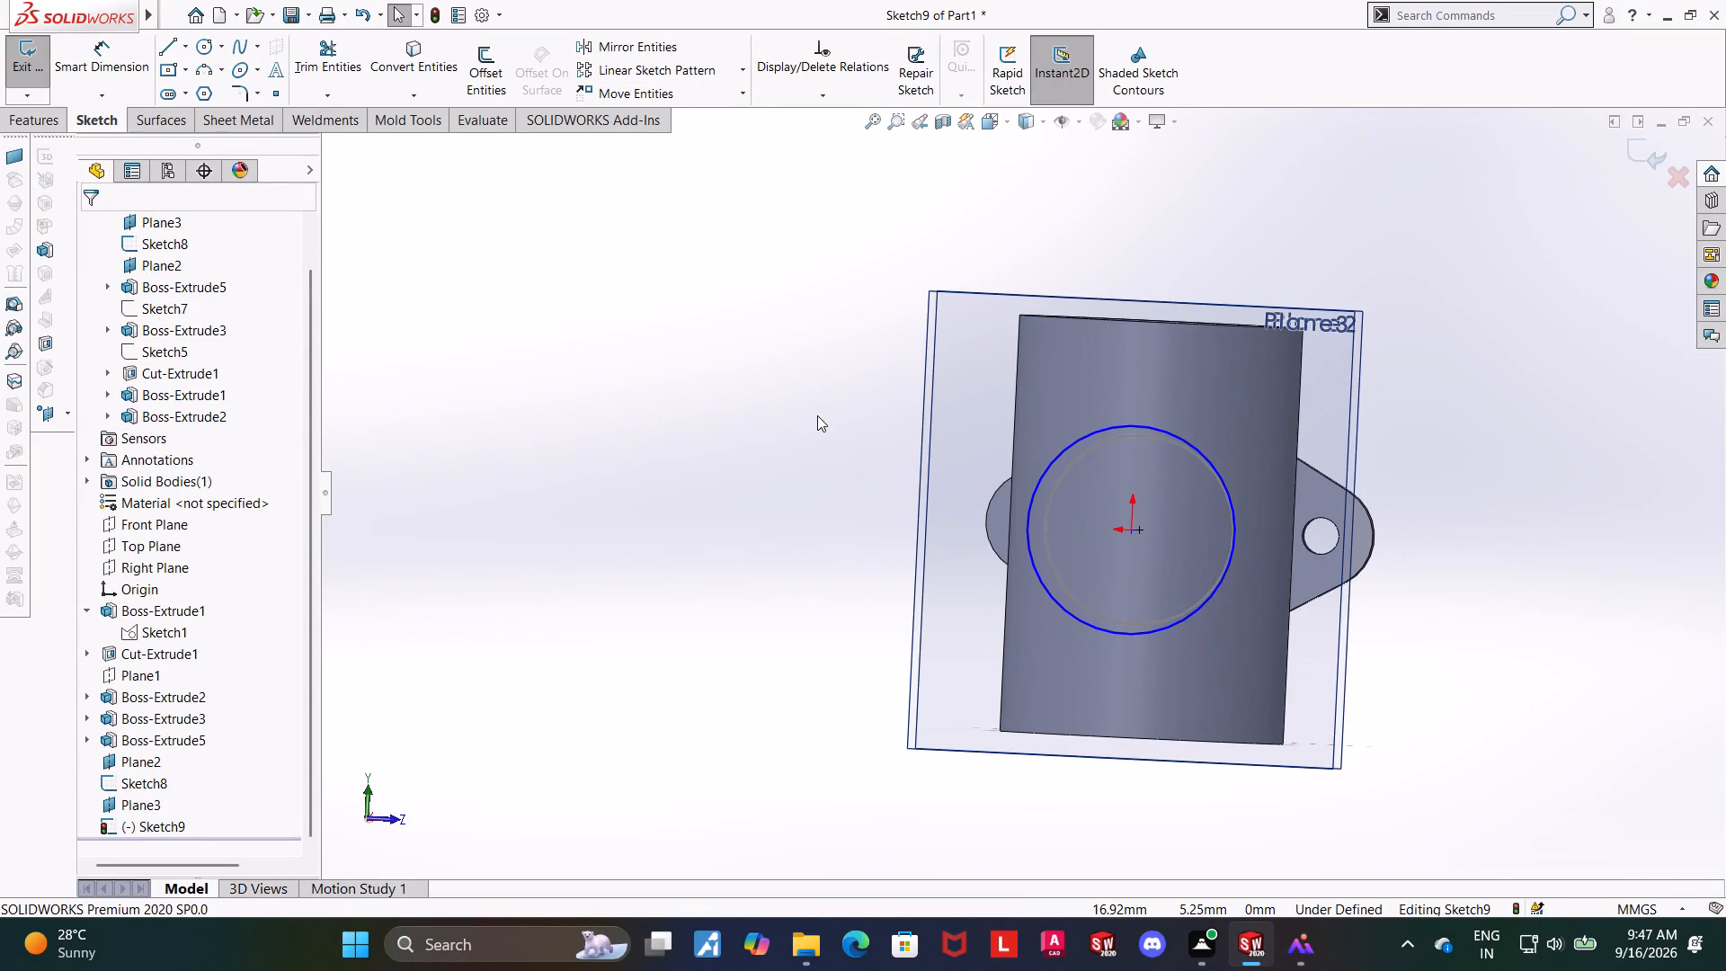
pyautogui.moveTo(705, 461); pyautogui.dragTo(649, 478, button='middle')
pyautogui.click(1611, 603)
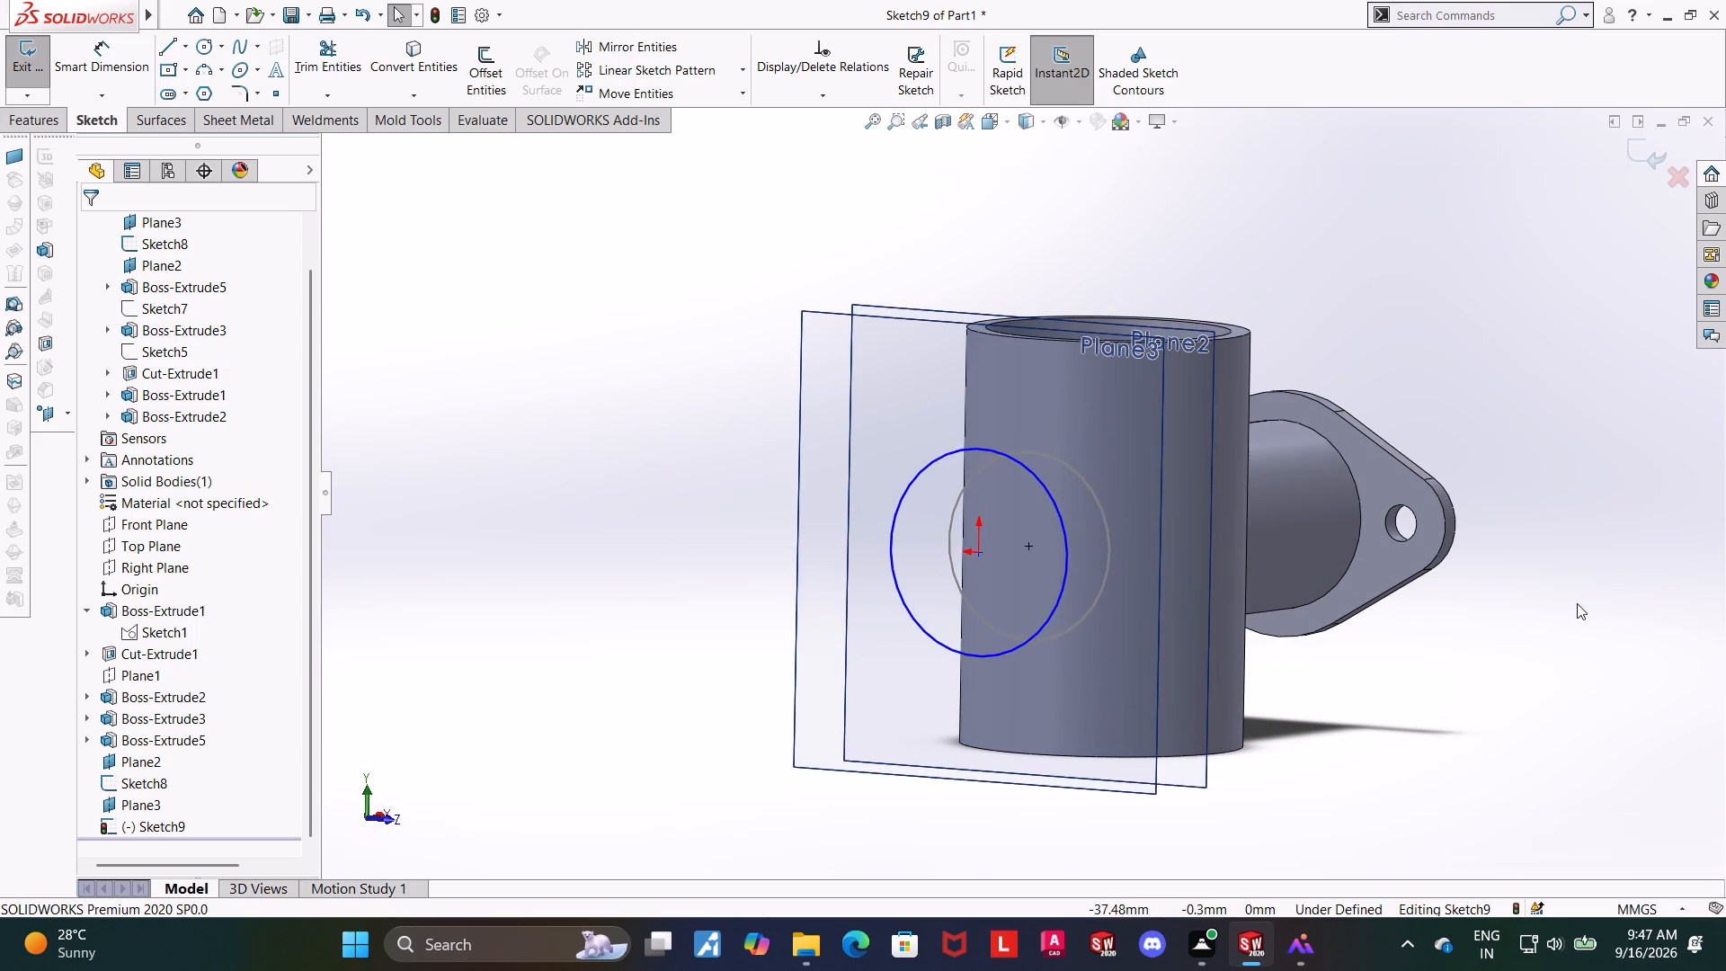
pyautogui.moveTo(1530, 511); pyautogui.dragTo(1520, 532, button='middle')
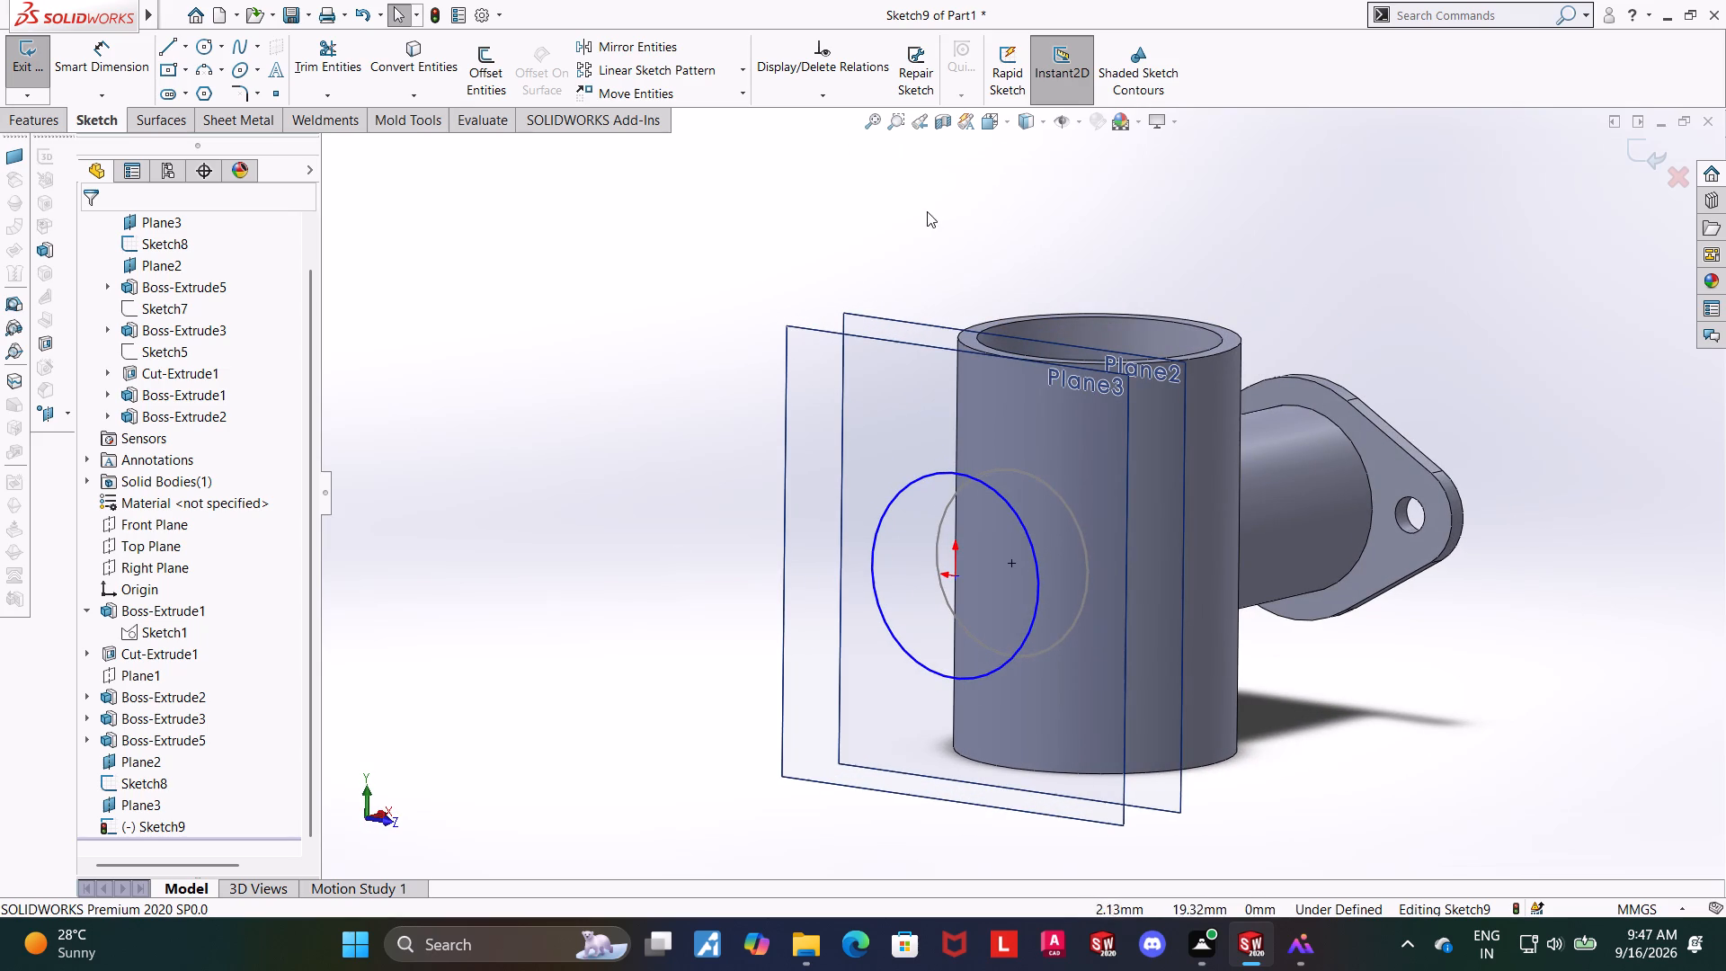
pyautogui.click(819, 391)
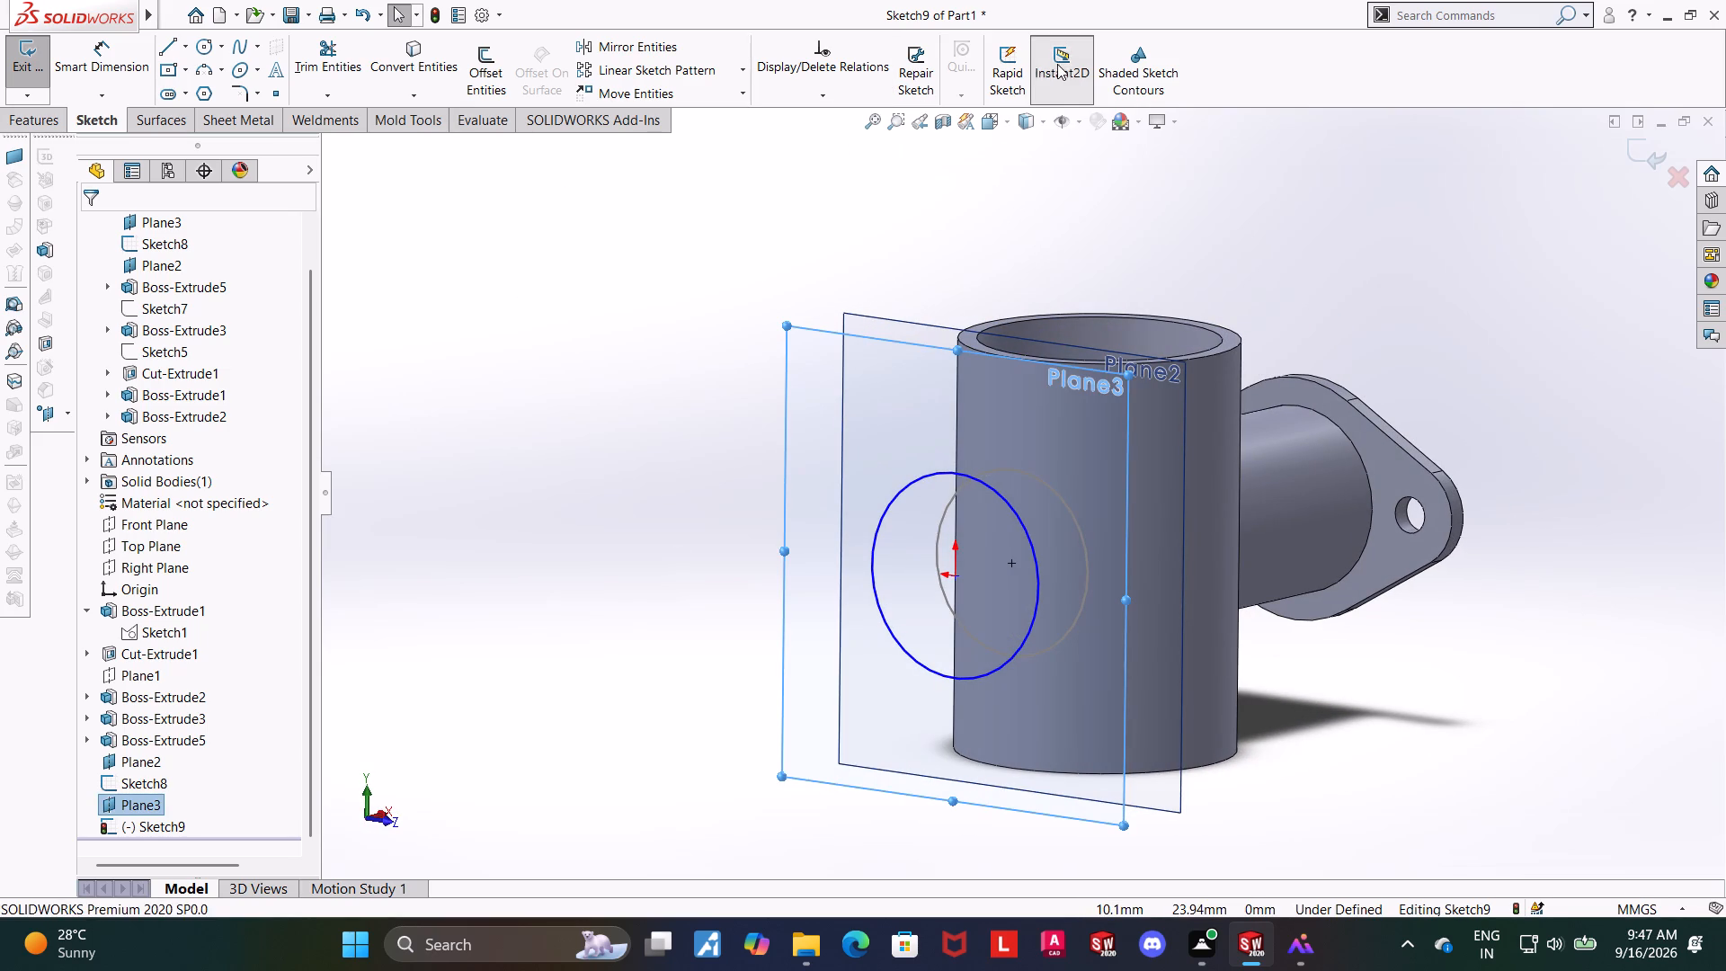
pyautogui.click(1641, 154)
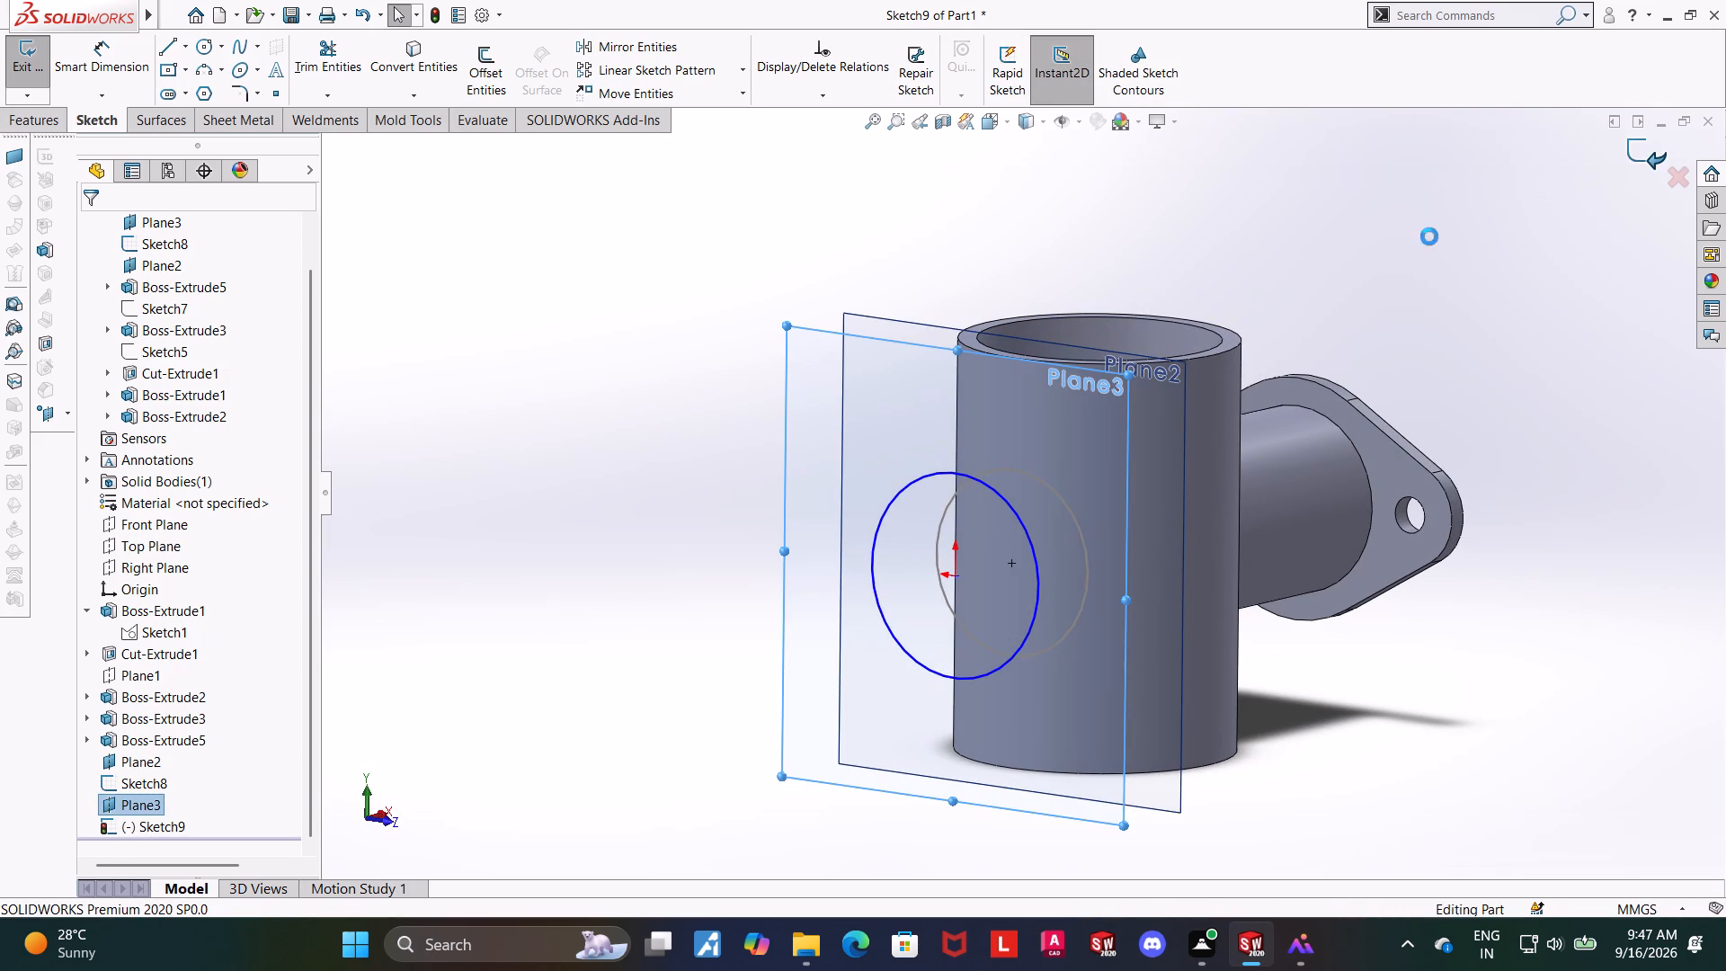
pyautogui.click(671, 216)
# Create a reference plane offset 5 mm from Plane3, flipped to the side facing away from the main cylinder.
pyautogui.click(806, 425)
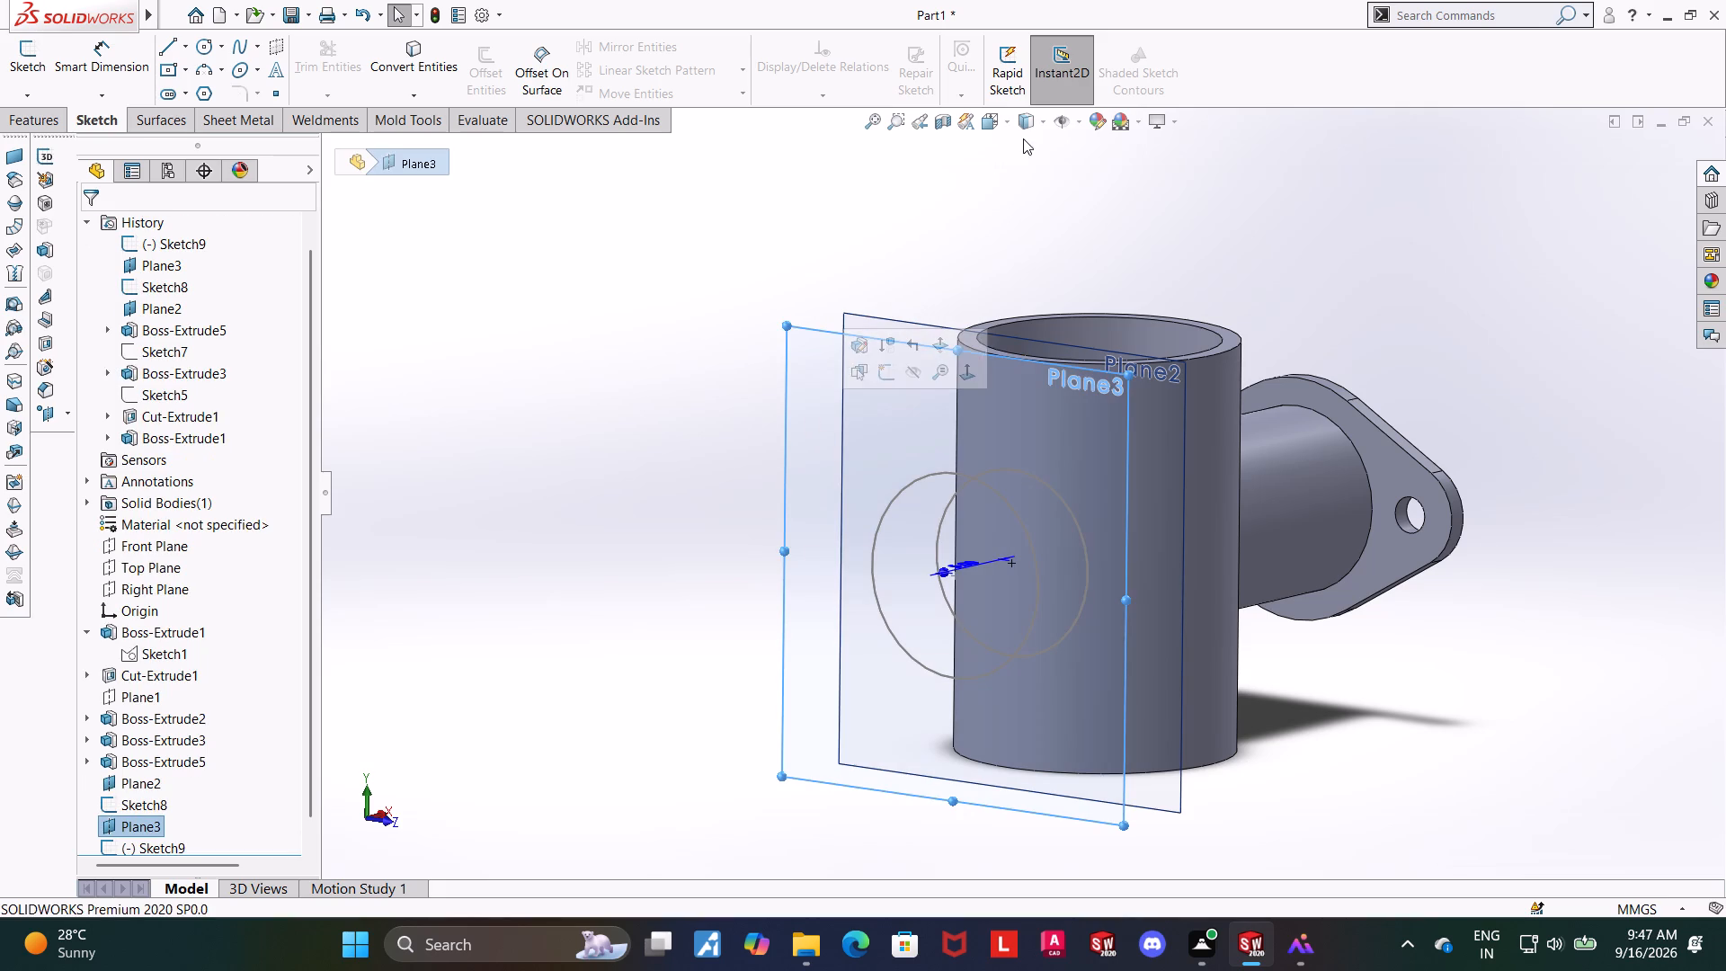
pyautogui.click(37, 122)
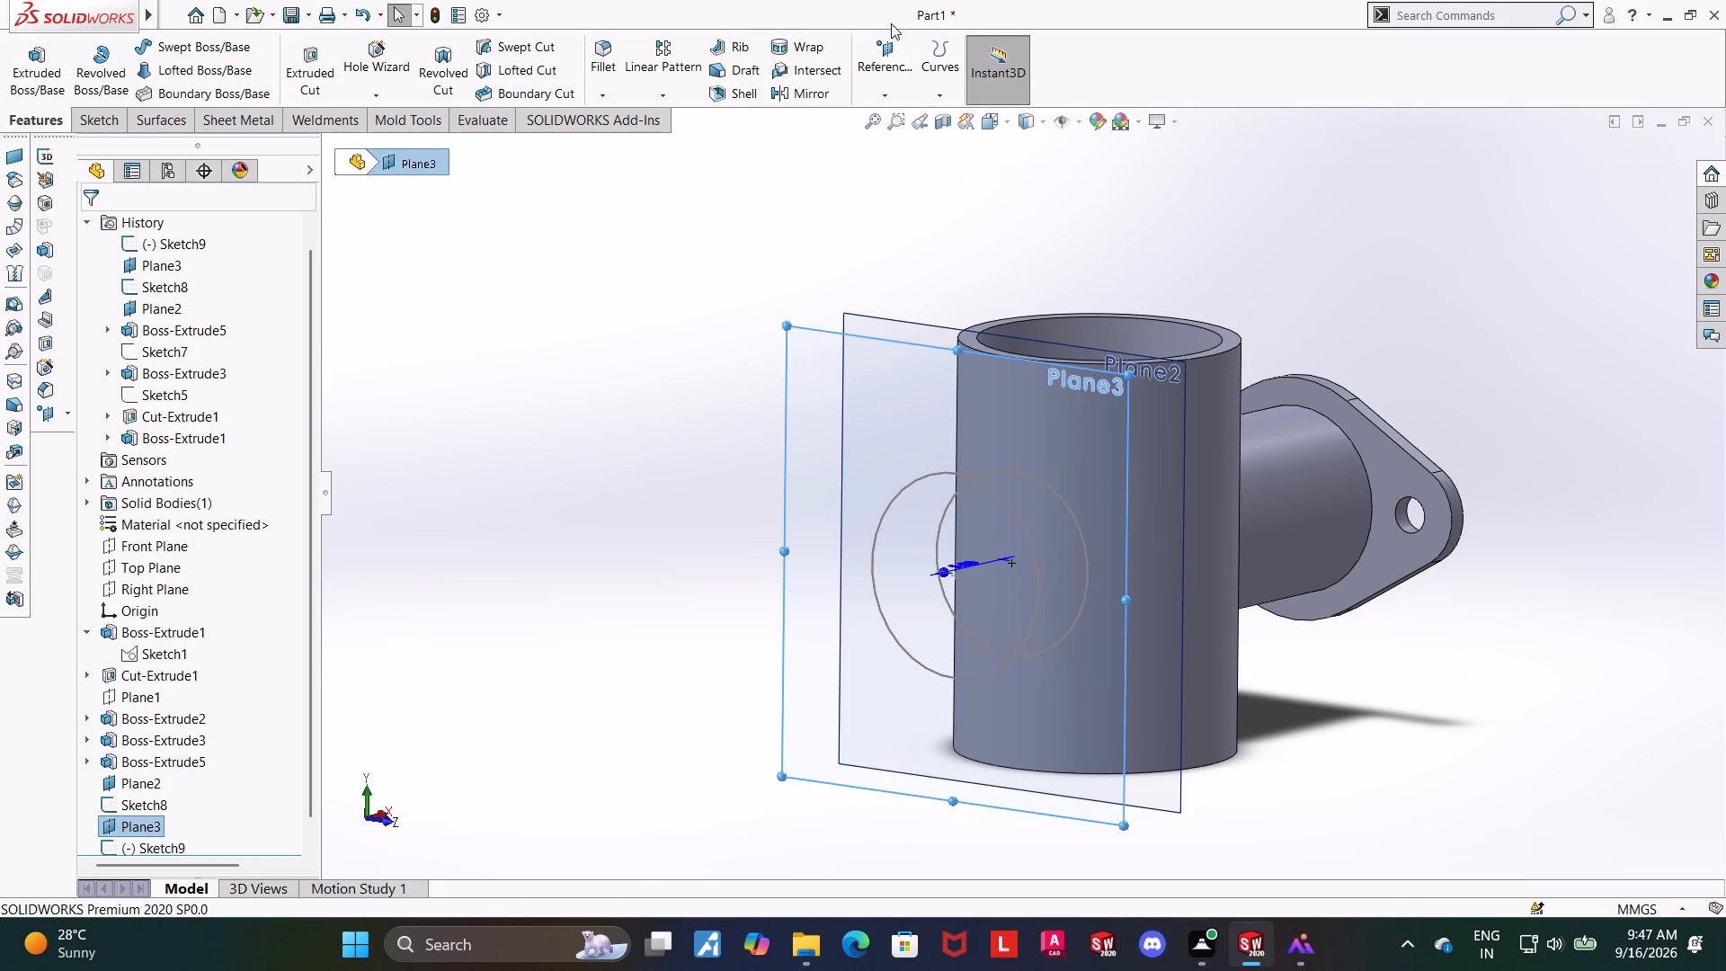
pyautogui.click(890, 42)
pyautogui.click(910, 115)
pyautogui.moveTo(588, 355); pyautogui.dragTo(574, 305, button='middle')
pyautogui.scroll(1, 574, 305)
pyautogui.middleClick(573, 306)
pyautogui.scroll(-1, 572, 307)
pyautogui.click(127, 543)
pyautogui.moveTo(659, 530); pyautogui.dragTo(600, 535, button='middle')
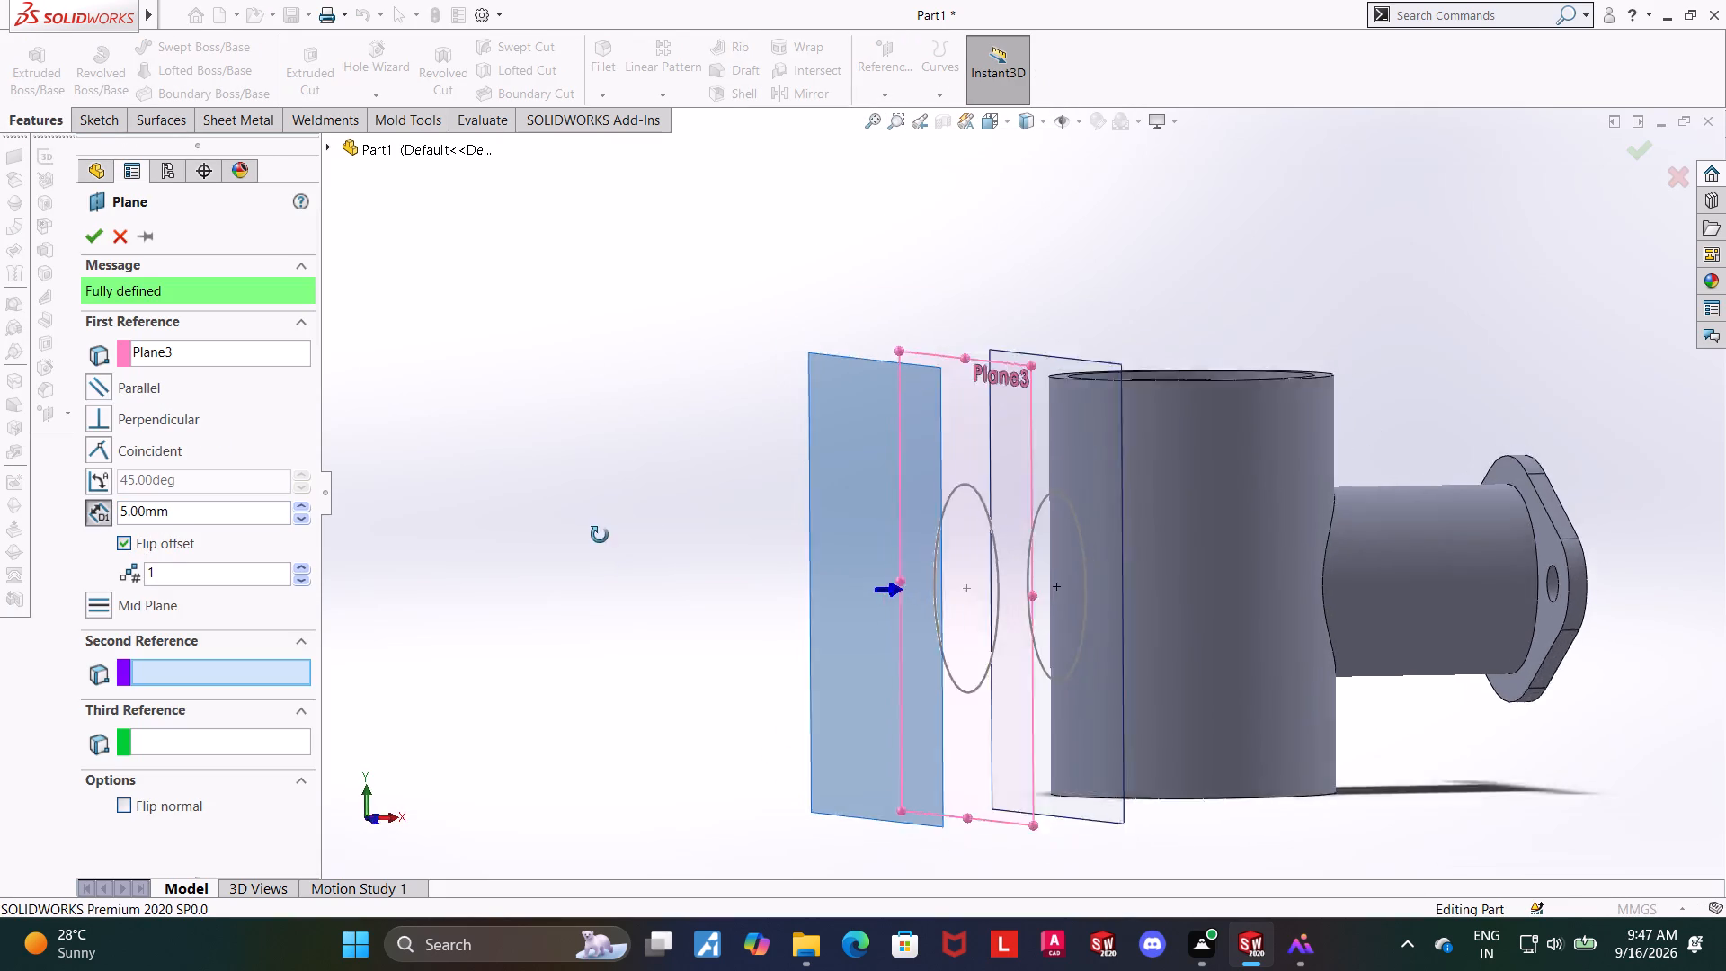
pyautogui.moveTo(600, 535); pyautogui.dragTo(573, 535, button='middle')
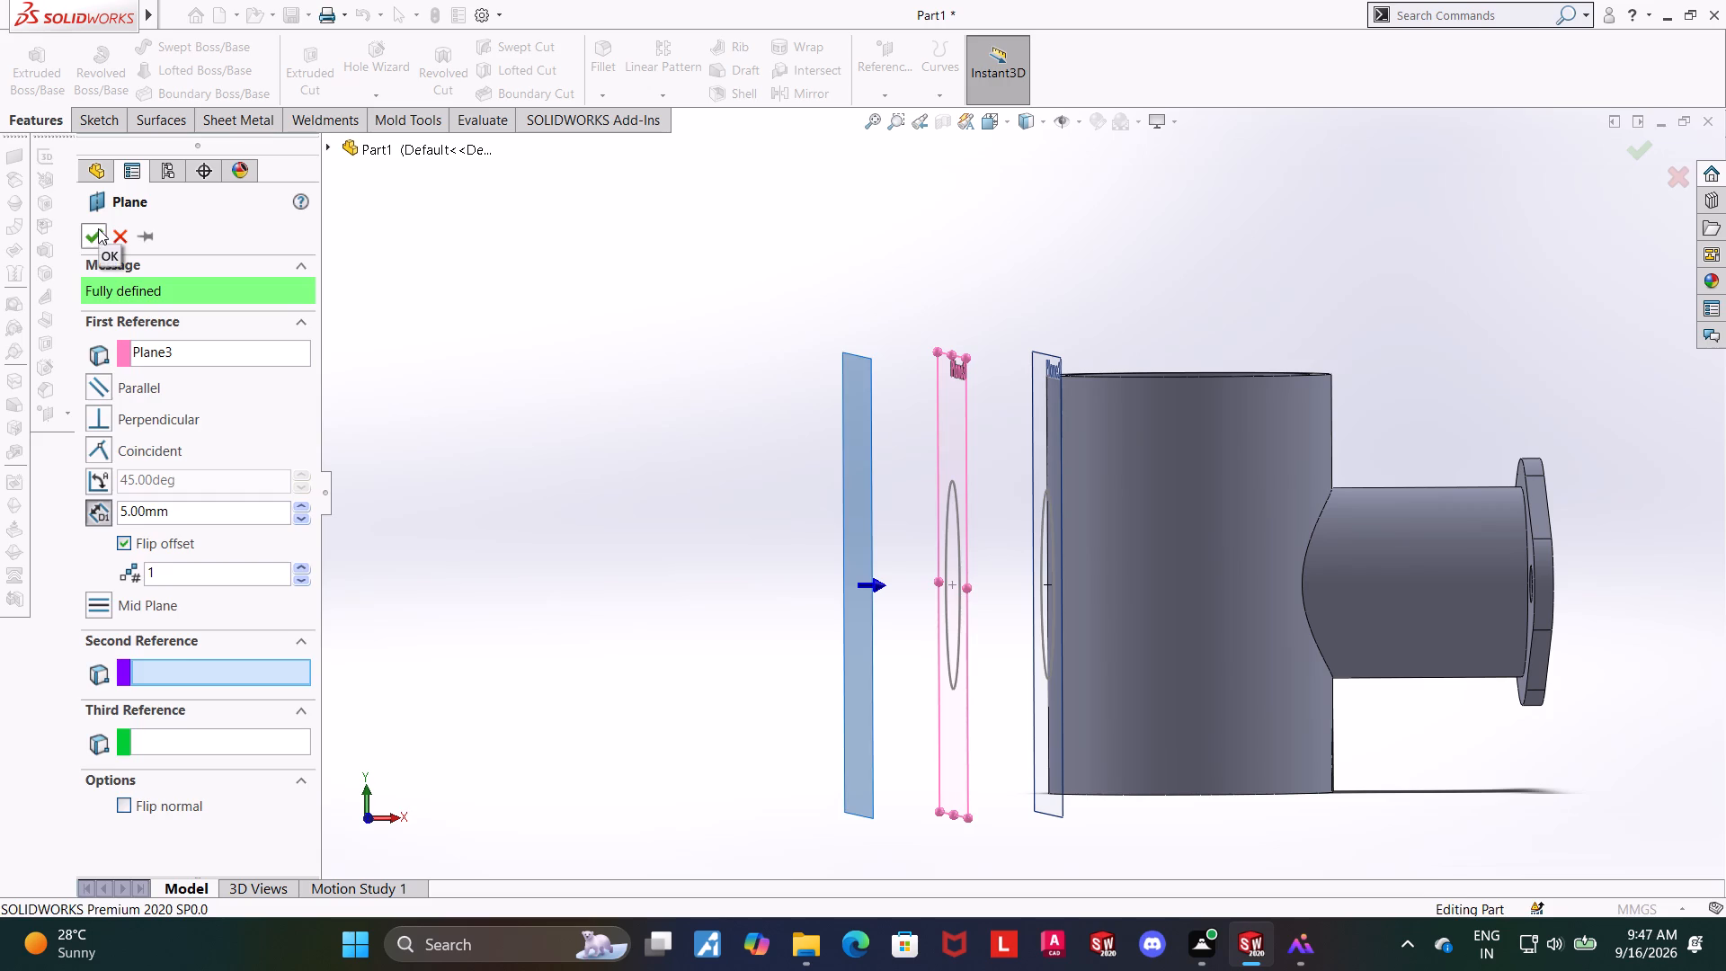
pyautogui.click(96, 228)
pyautogui.click(504, 459)
# Start a sketch on the outermost offset plane and convert the 10 mm circle from Plane2 into it.
pyautogui.moveTo(470, 439); pyautogui.dragTo(546, 433, button='middle')
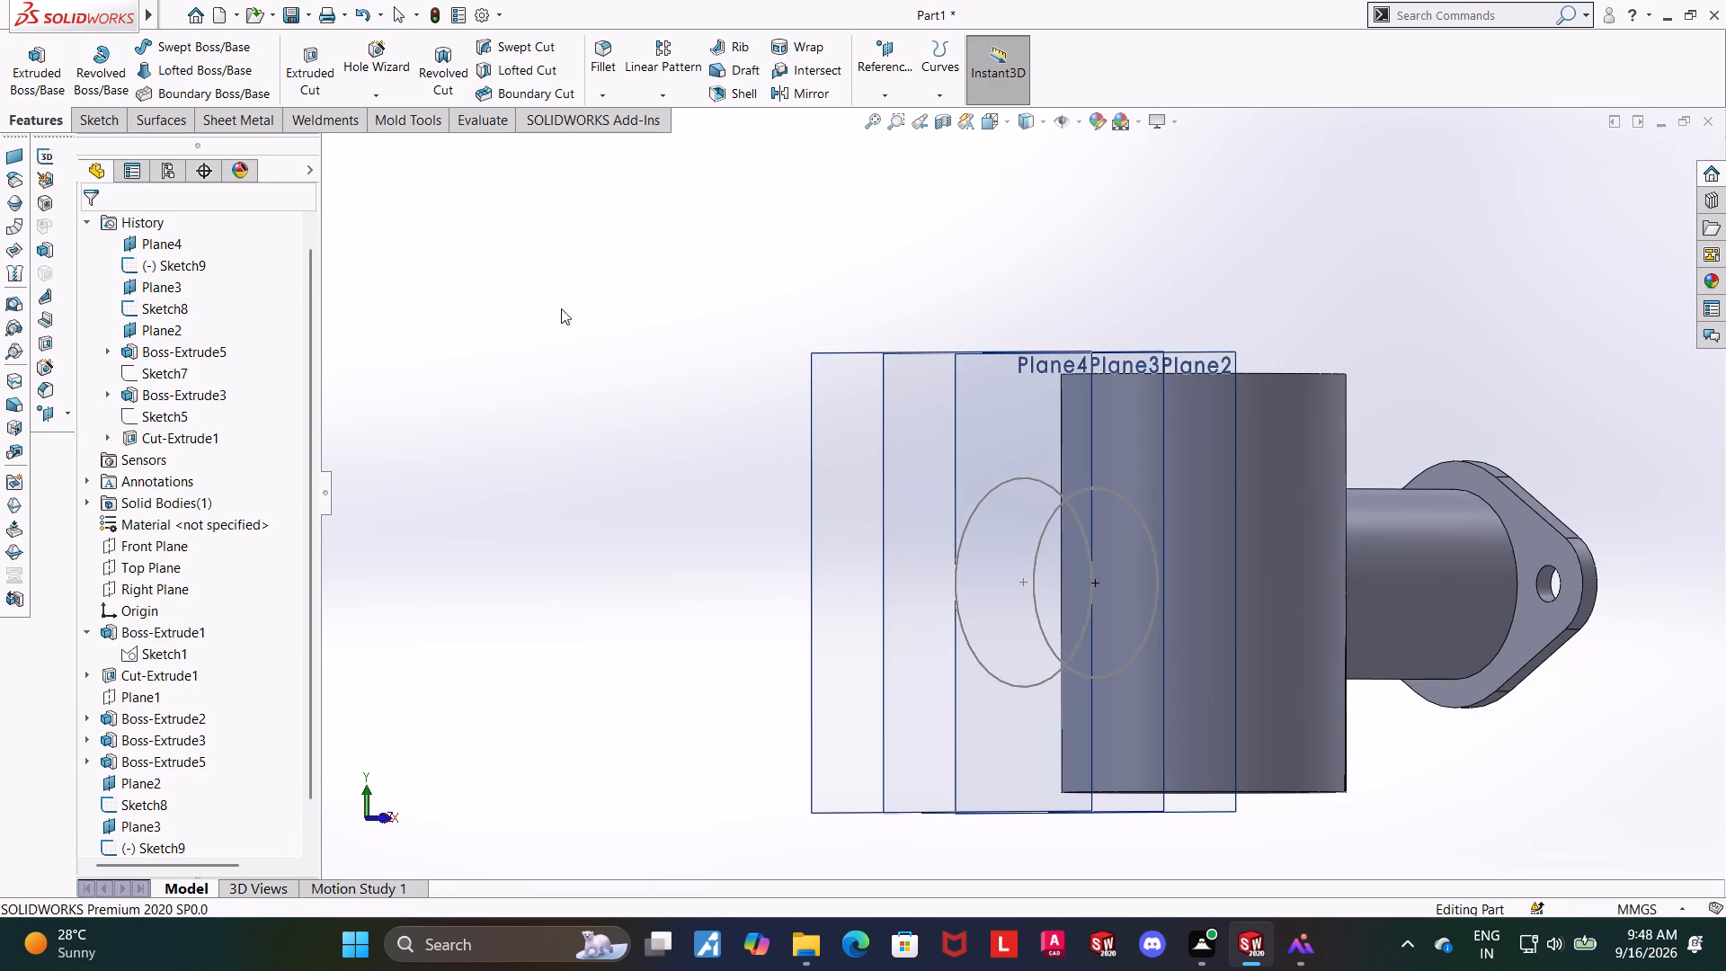
pyautogui.moveTo(566, 345); pyautogui.dragTo(557, 355, button='middle')
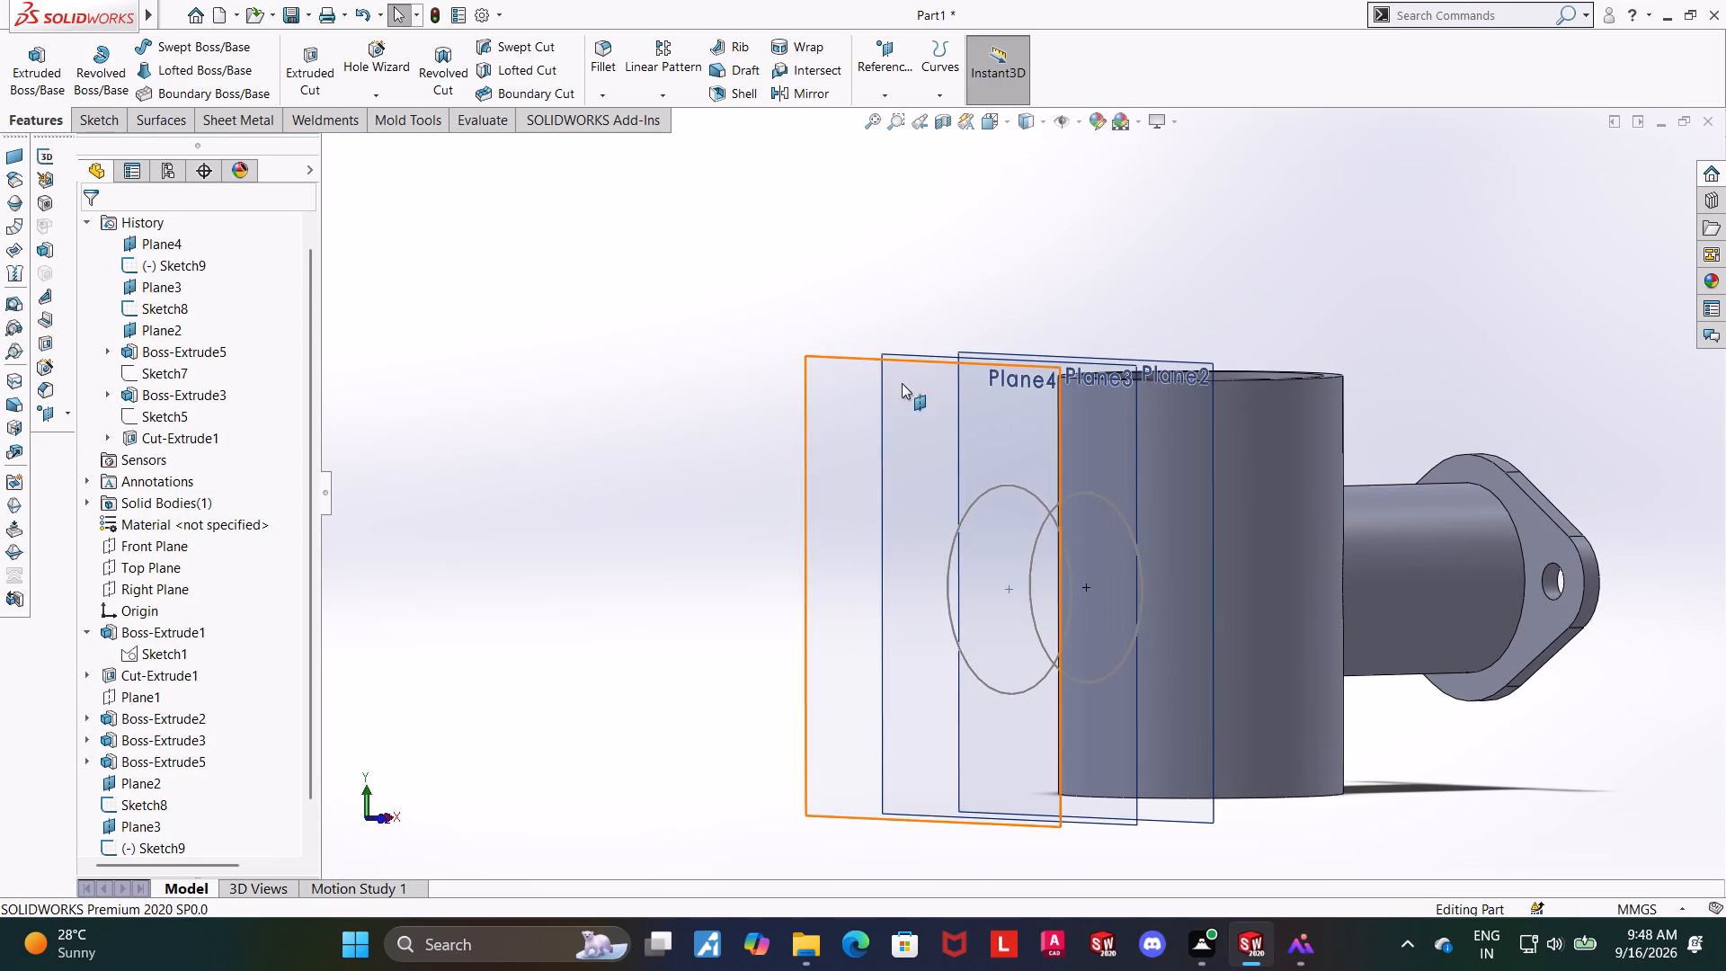
pyautogui.rightClick(836, 405)
pyautogui.click(876, 381)
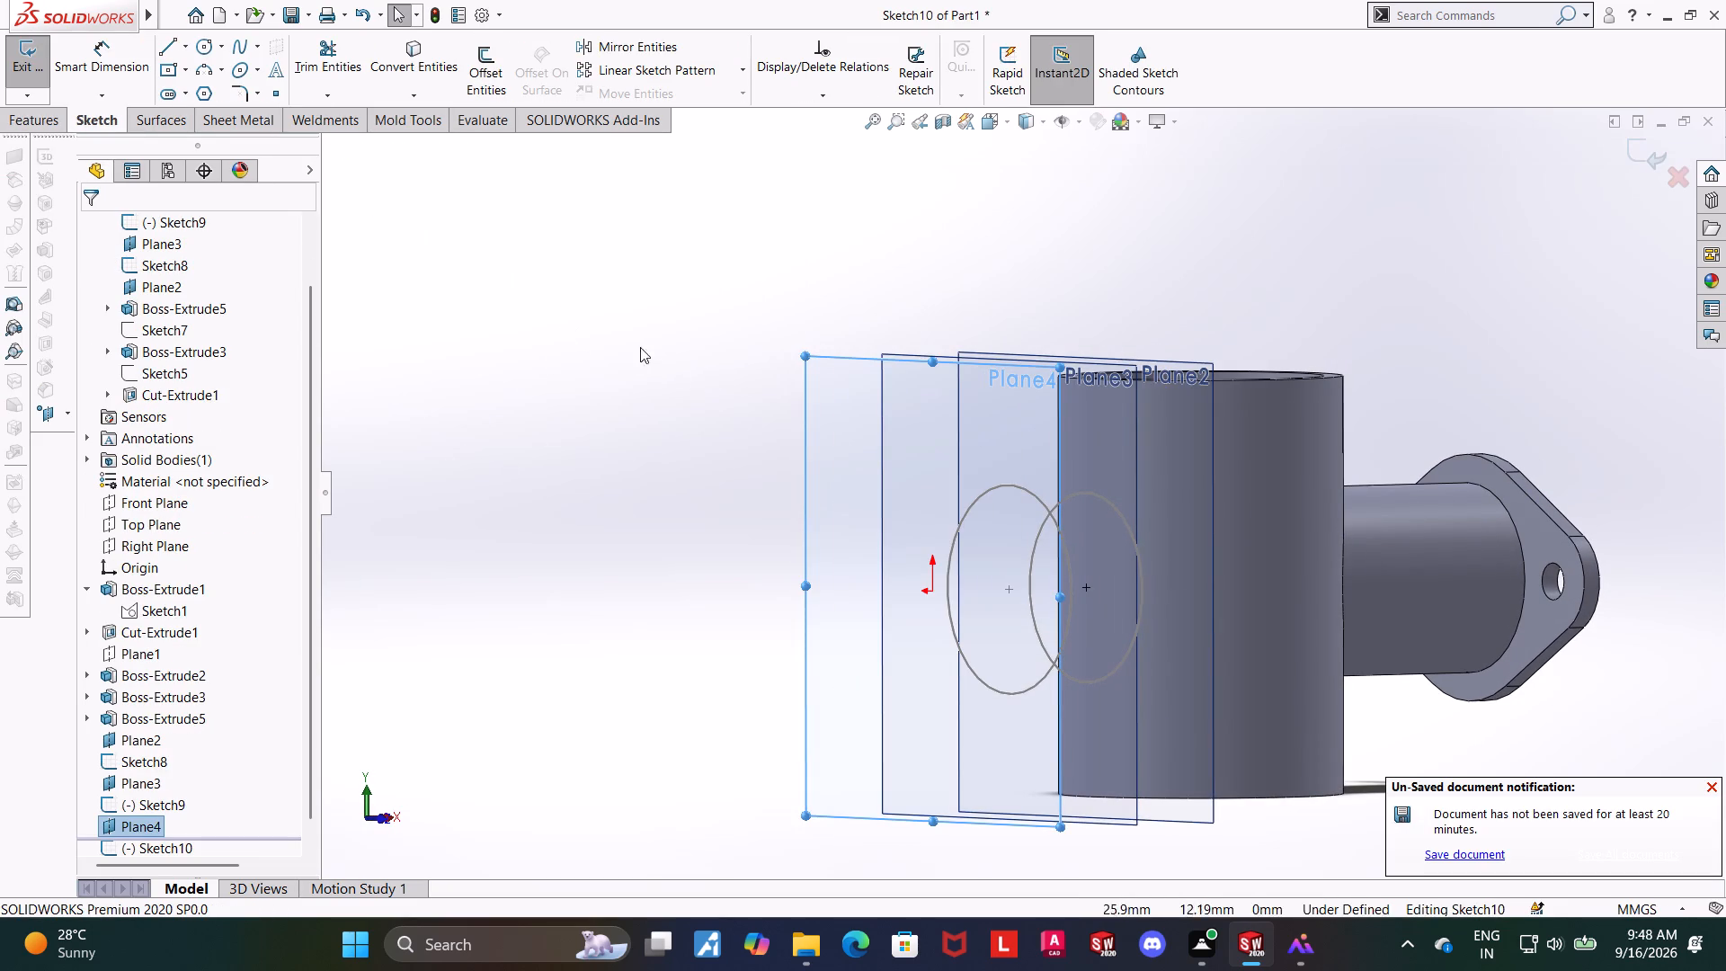
pyautogui.click(402, 52)
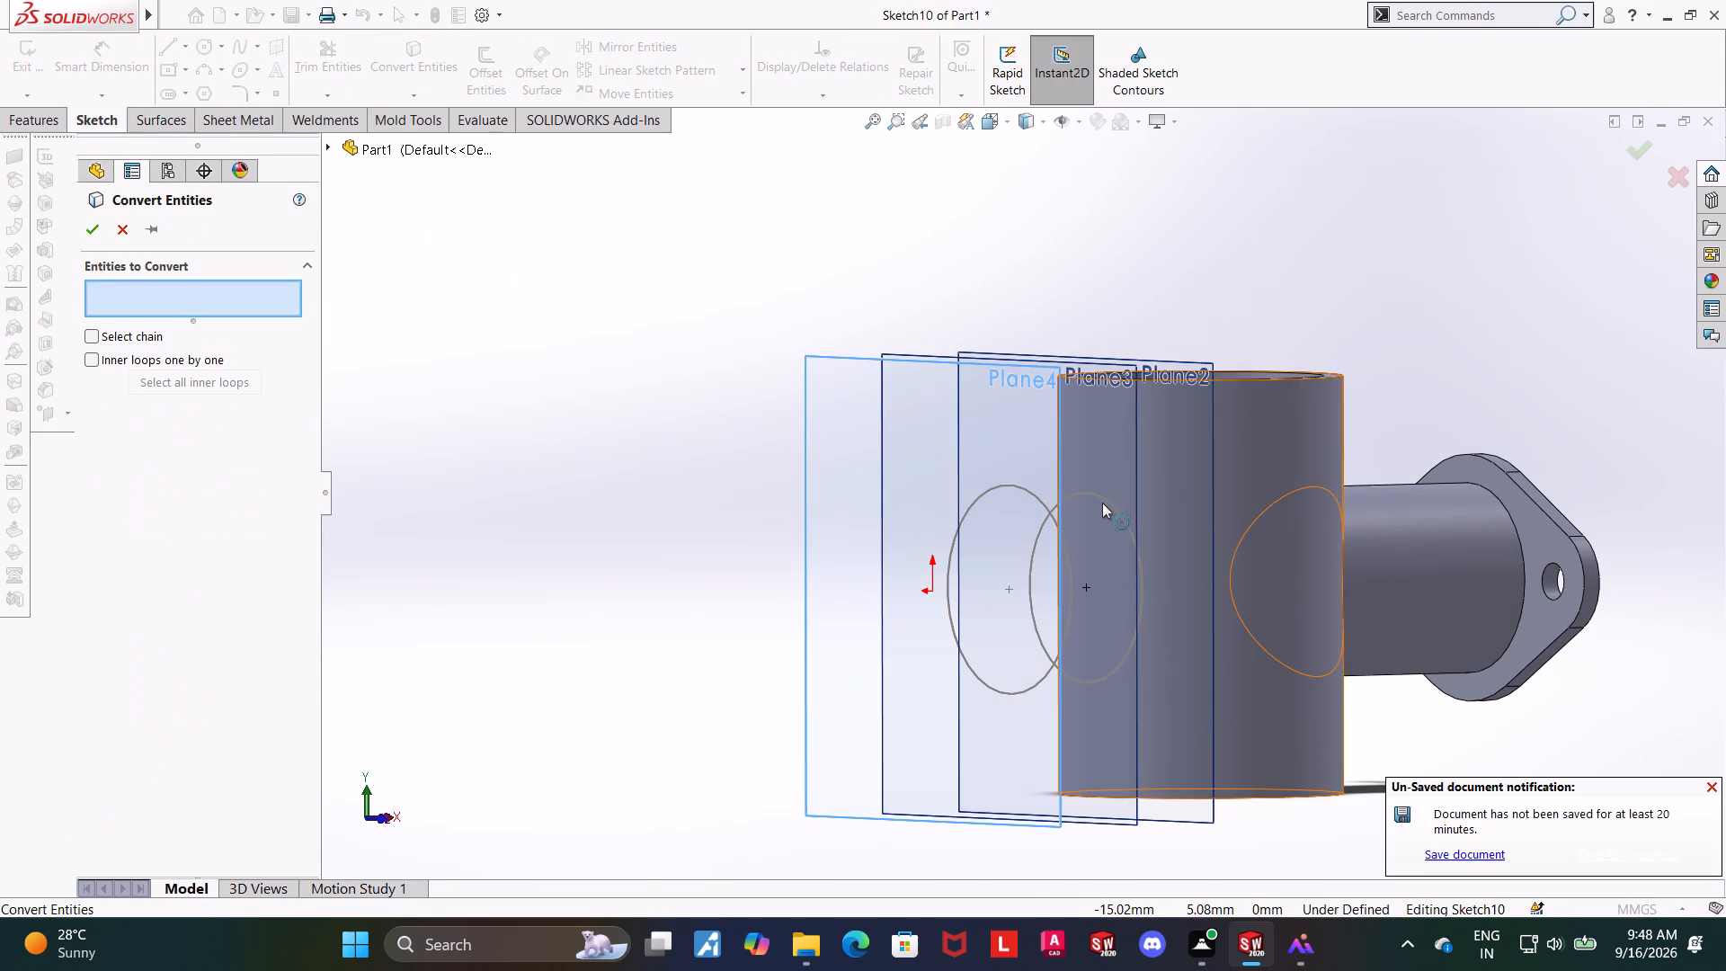
pyautogui.click(1104, 500)
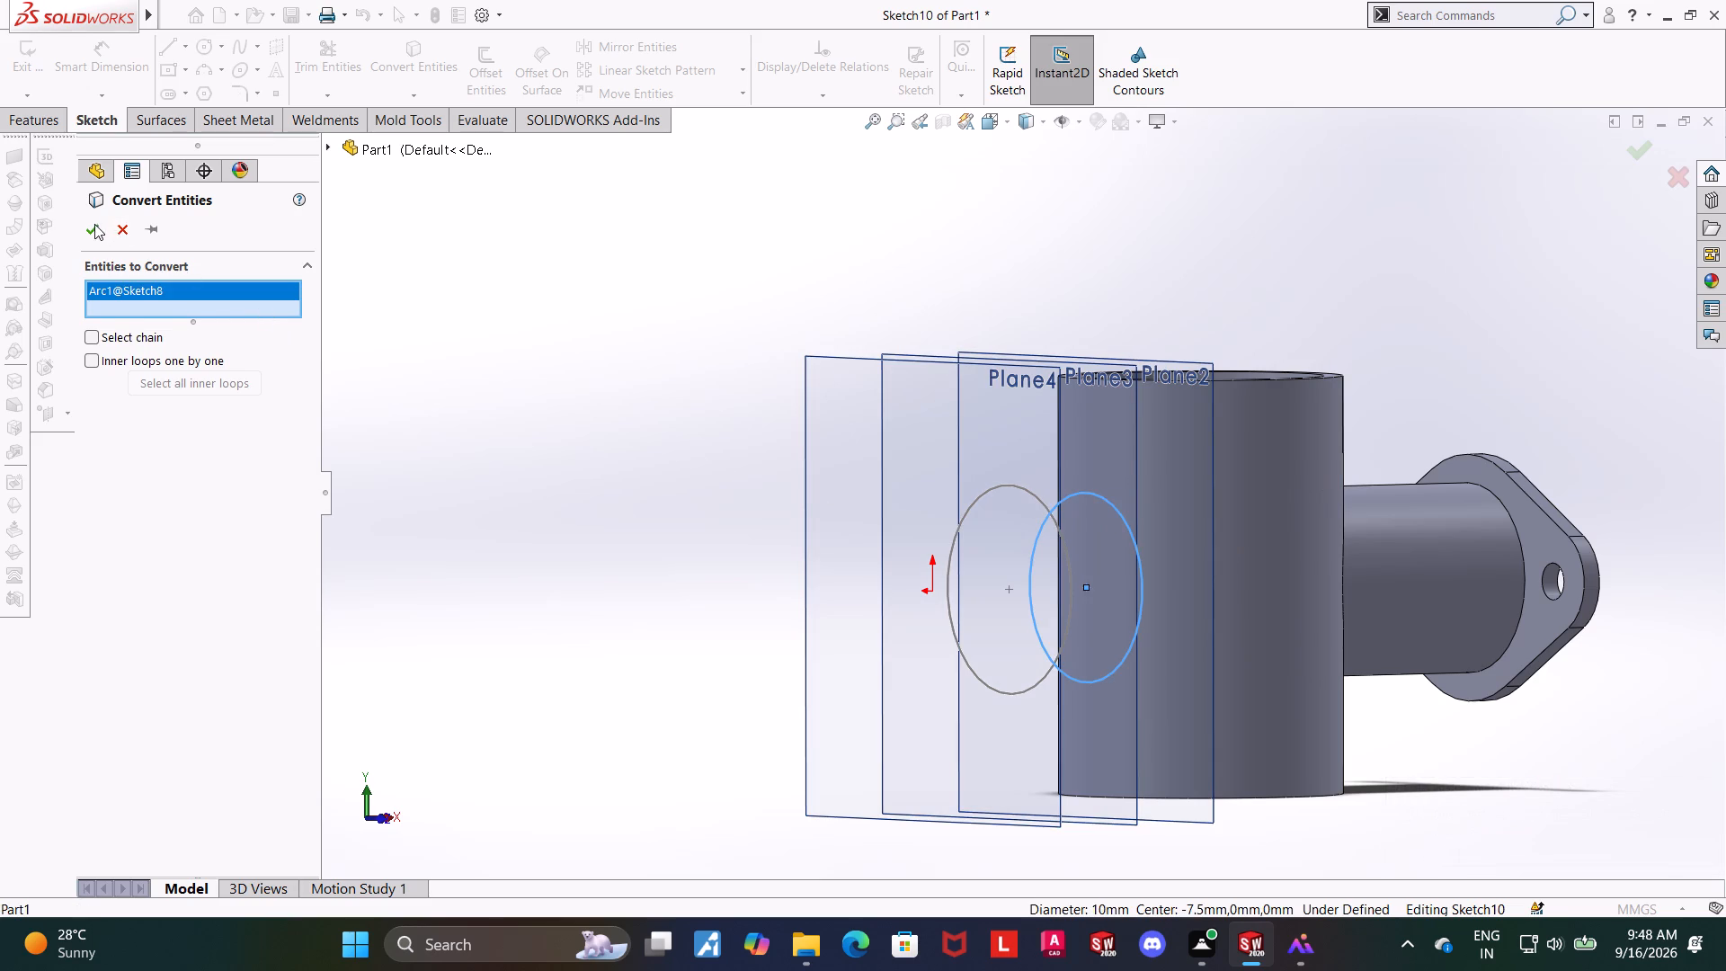
pyautogui.click(94, 224)
pyautogui.click(579, 459)
# Scale the converted circle on Plane4 by a factor of 1.2 about its centre point.
pyautogui.moveTo(616, 457); pyautogui.dragTo(635, 472, button='middle')
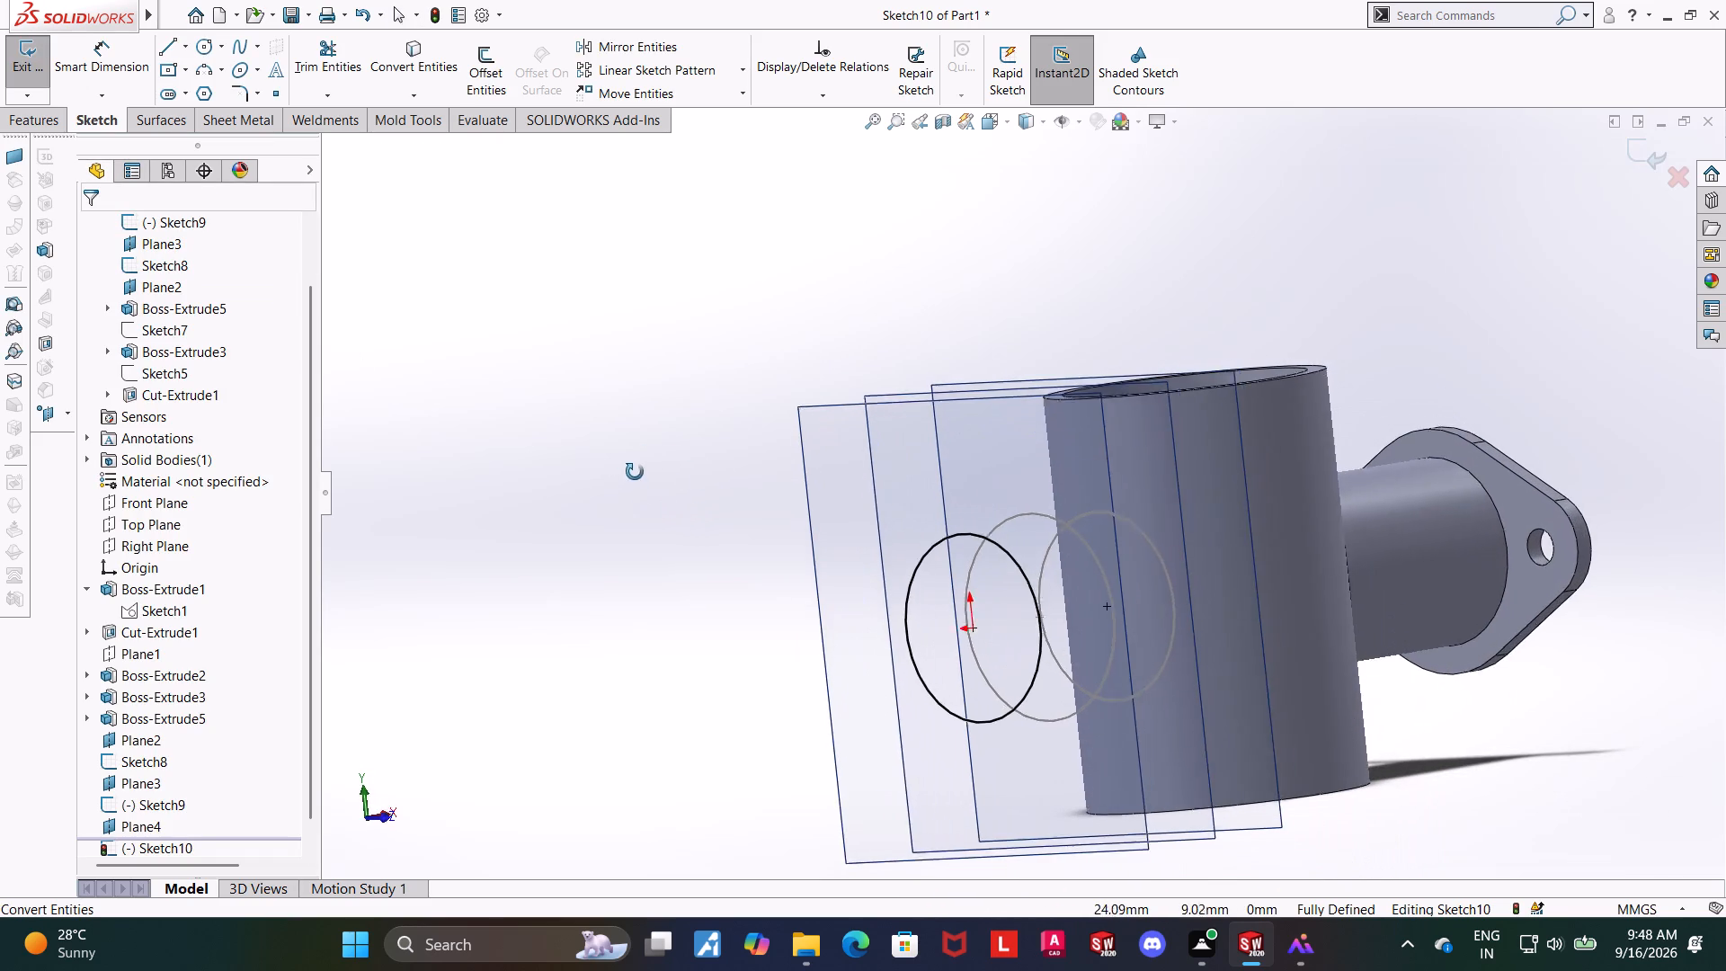
pyautogui.moveTo(635, 472); pyautogui.dragTo(638, 469, button='middle')
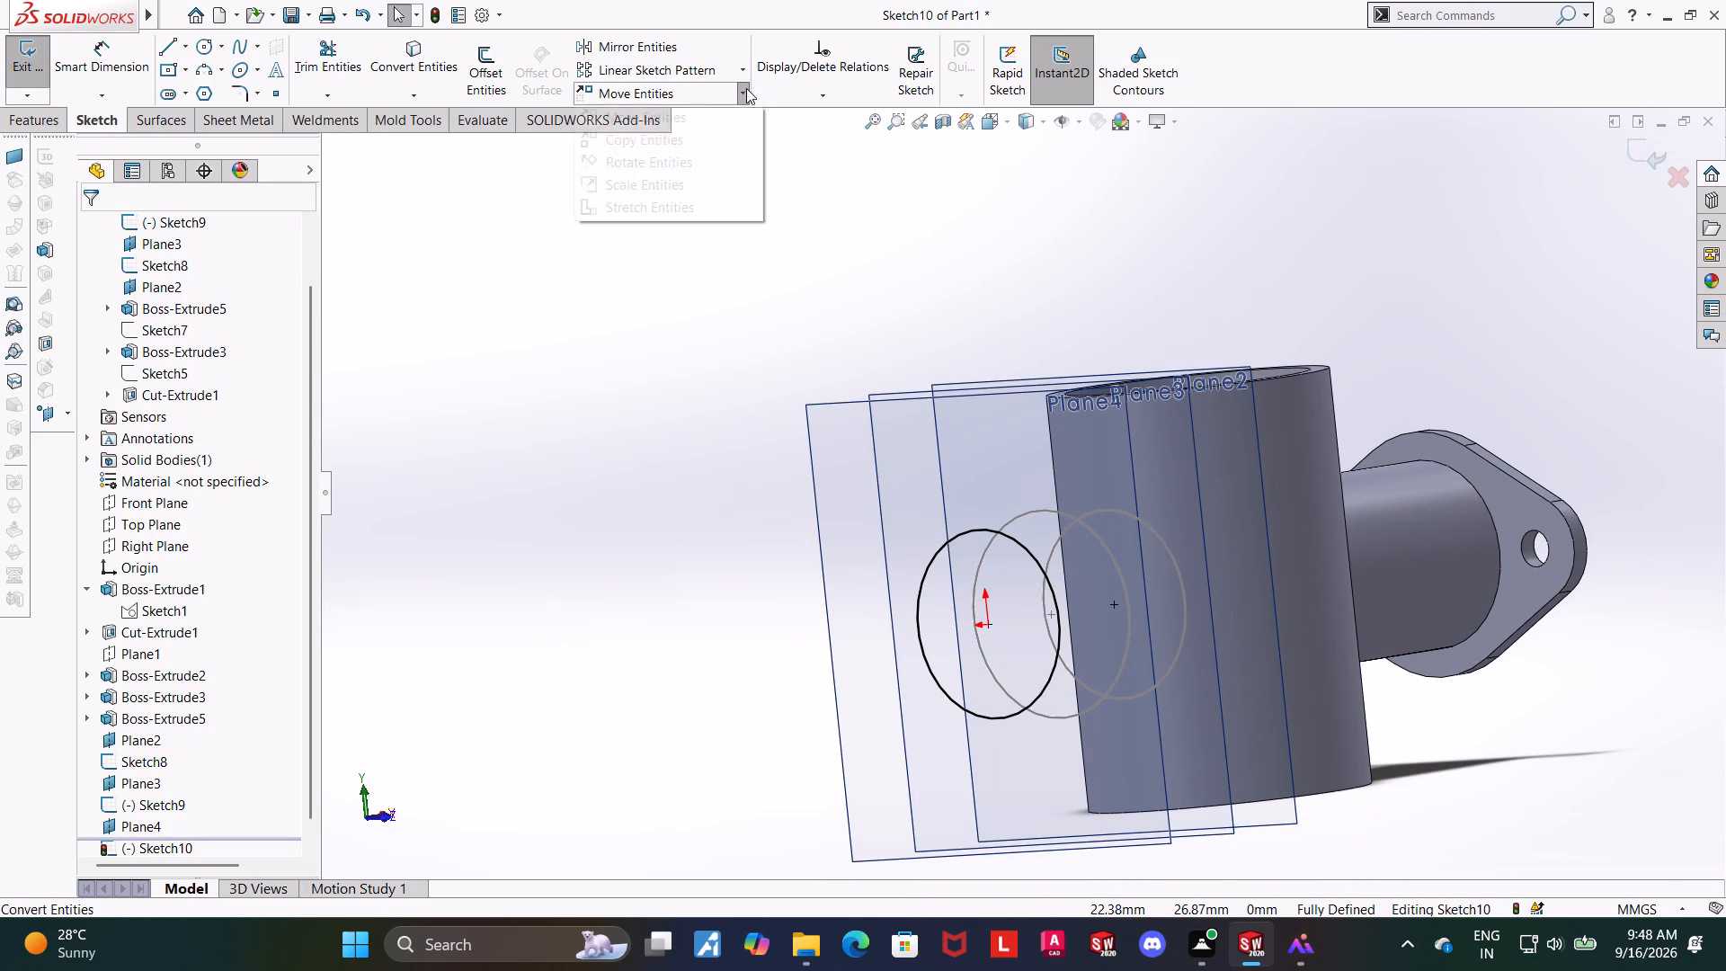
pyautogui.click(746, 88)
pyautogui.click(650, 191)
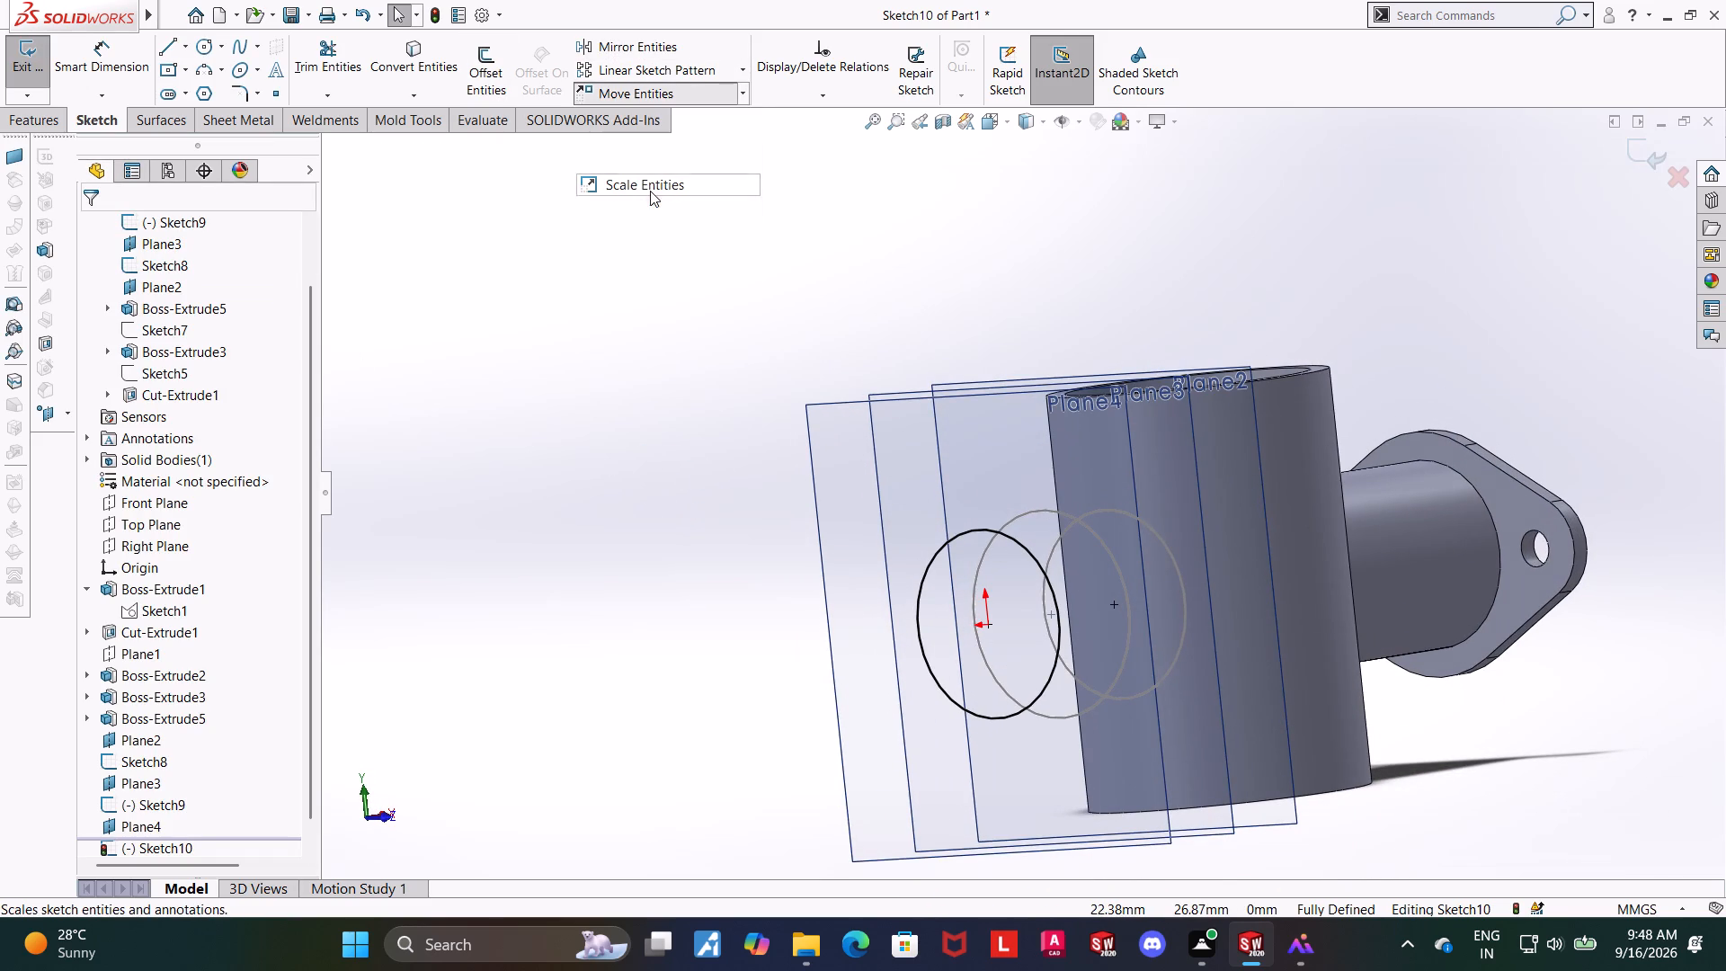
pyautogui.click(233, 415)
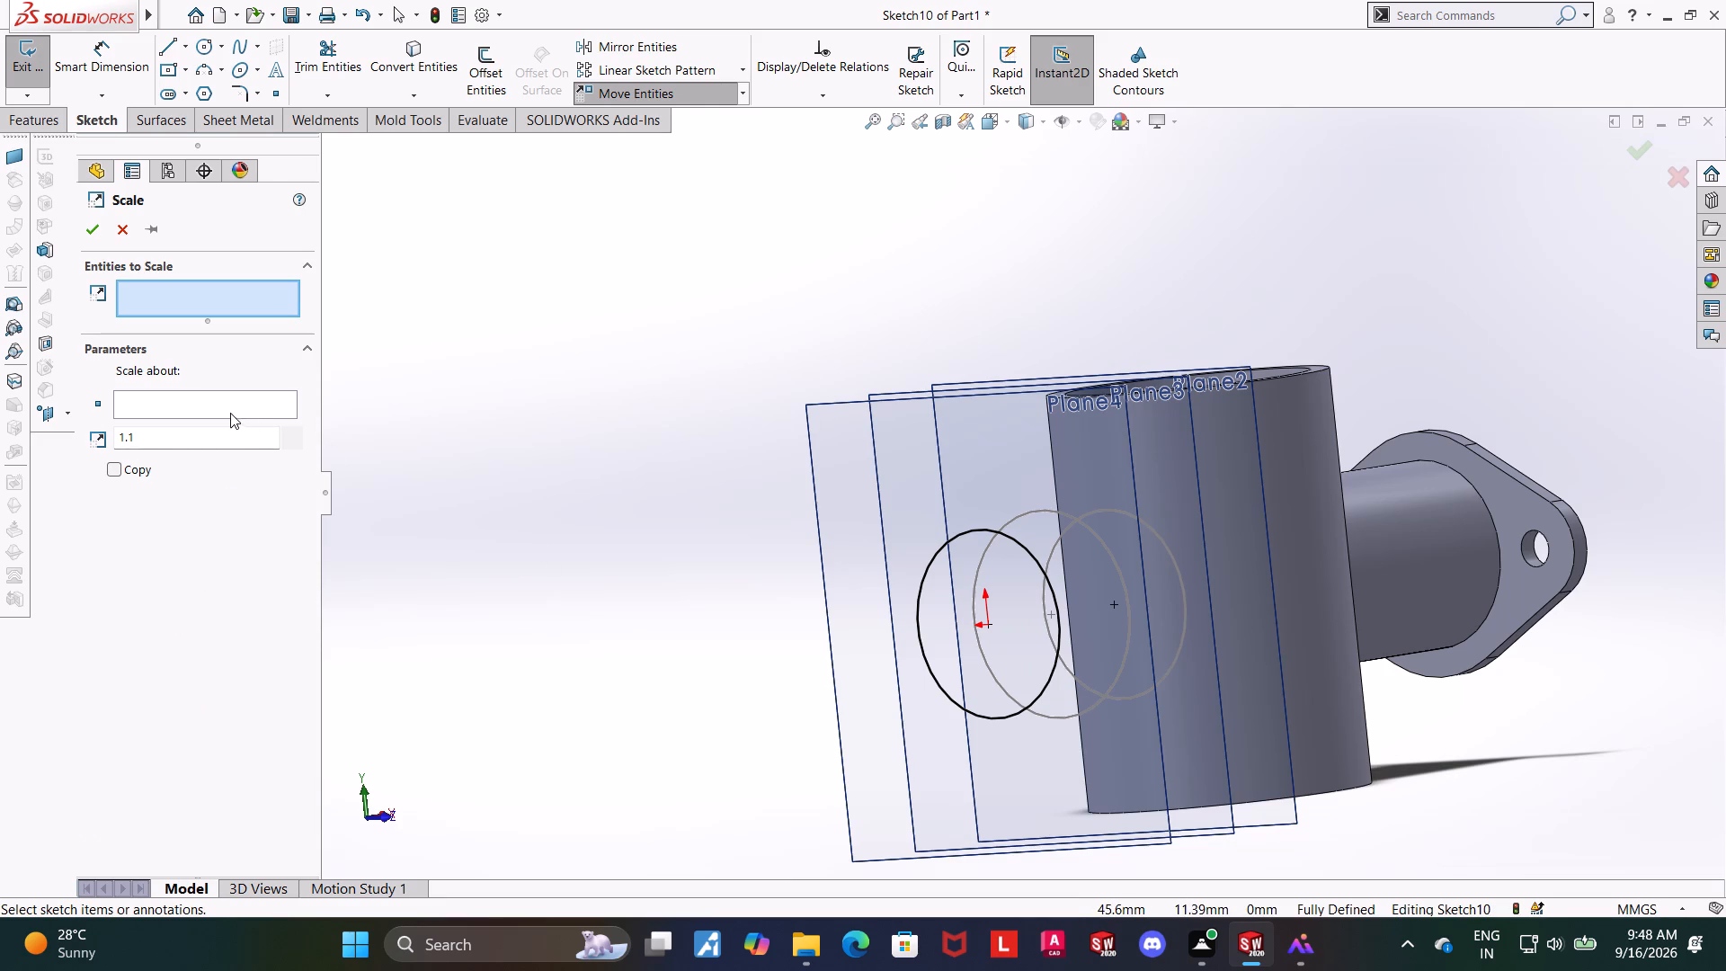
pyautogui.click(228, 407)
pyautogui.click(168, 294)
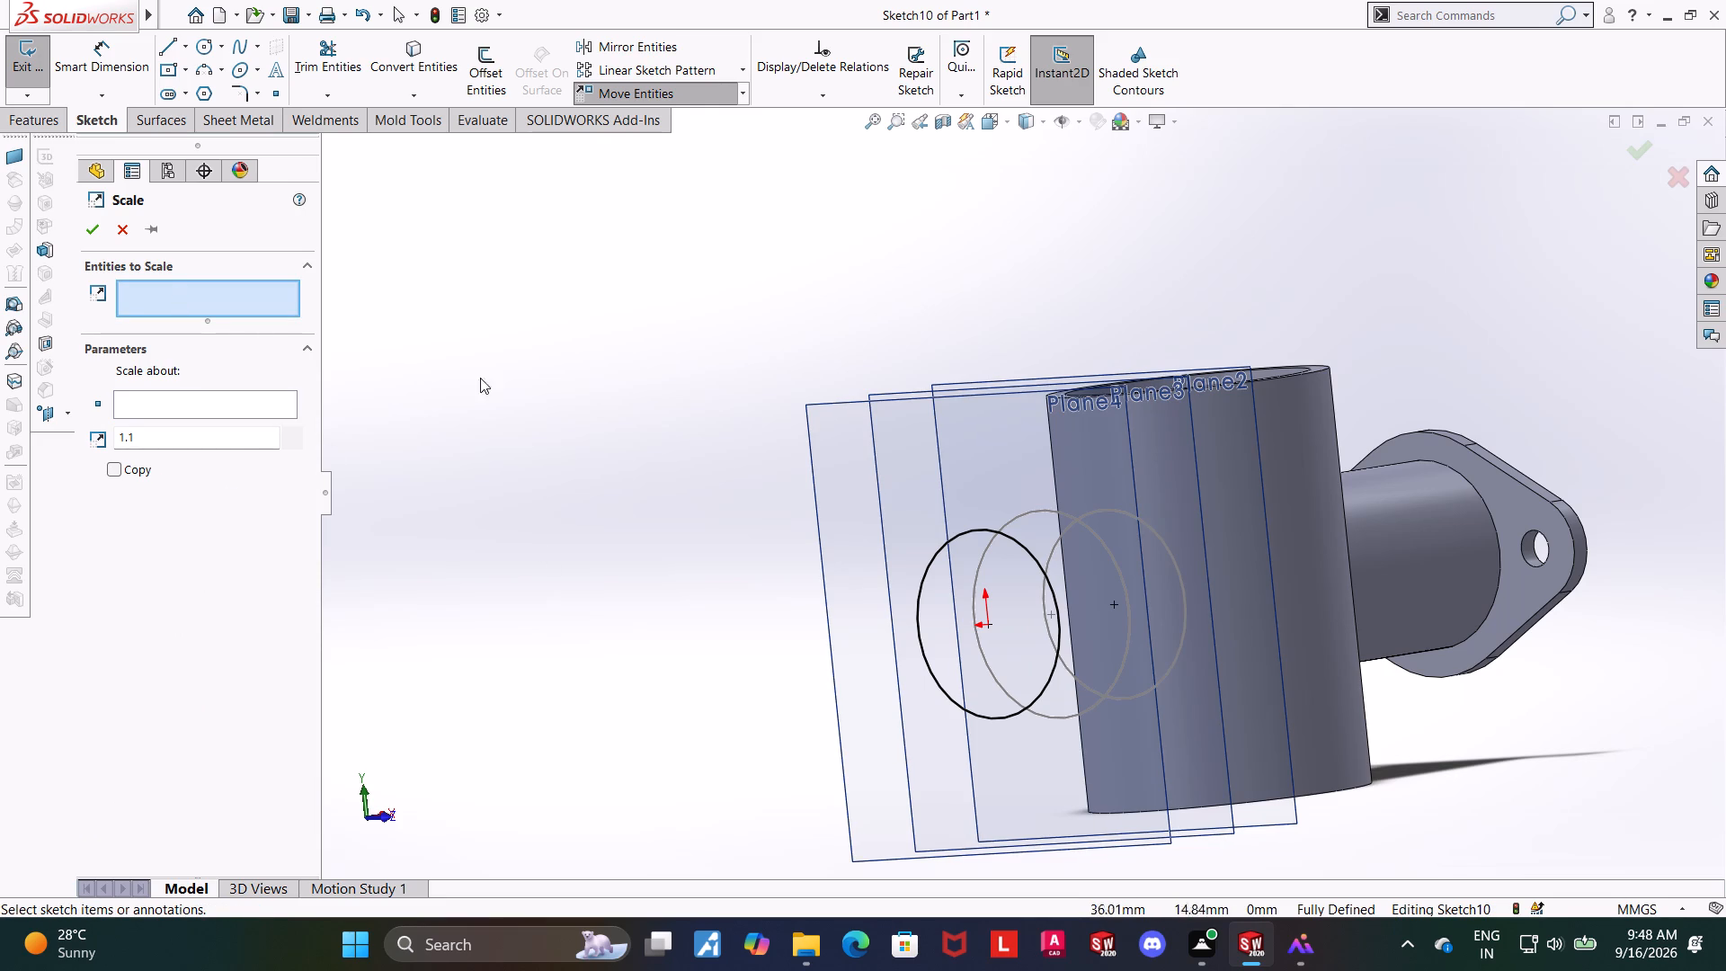
pyautogui.click(944, 550)
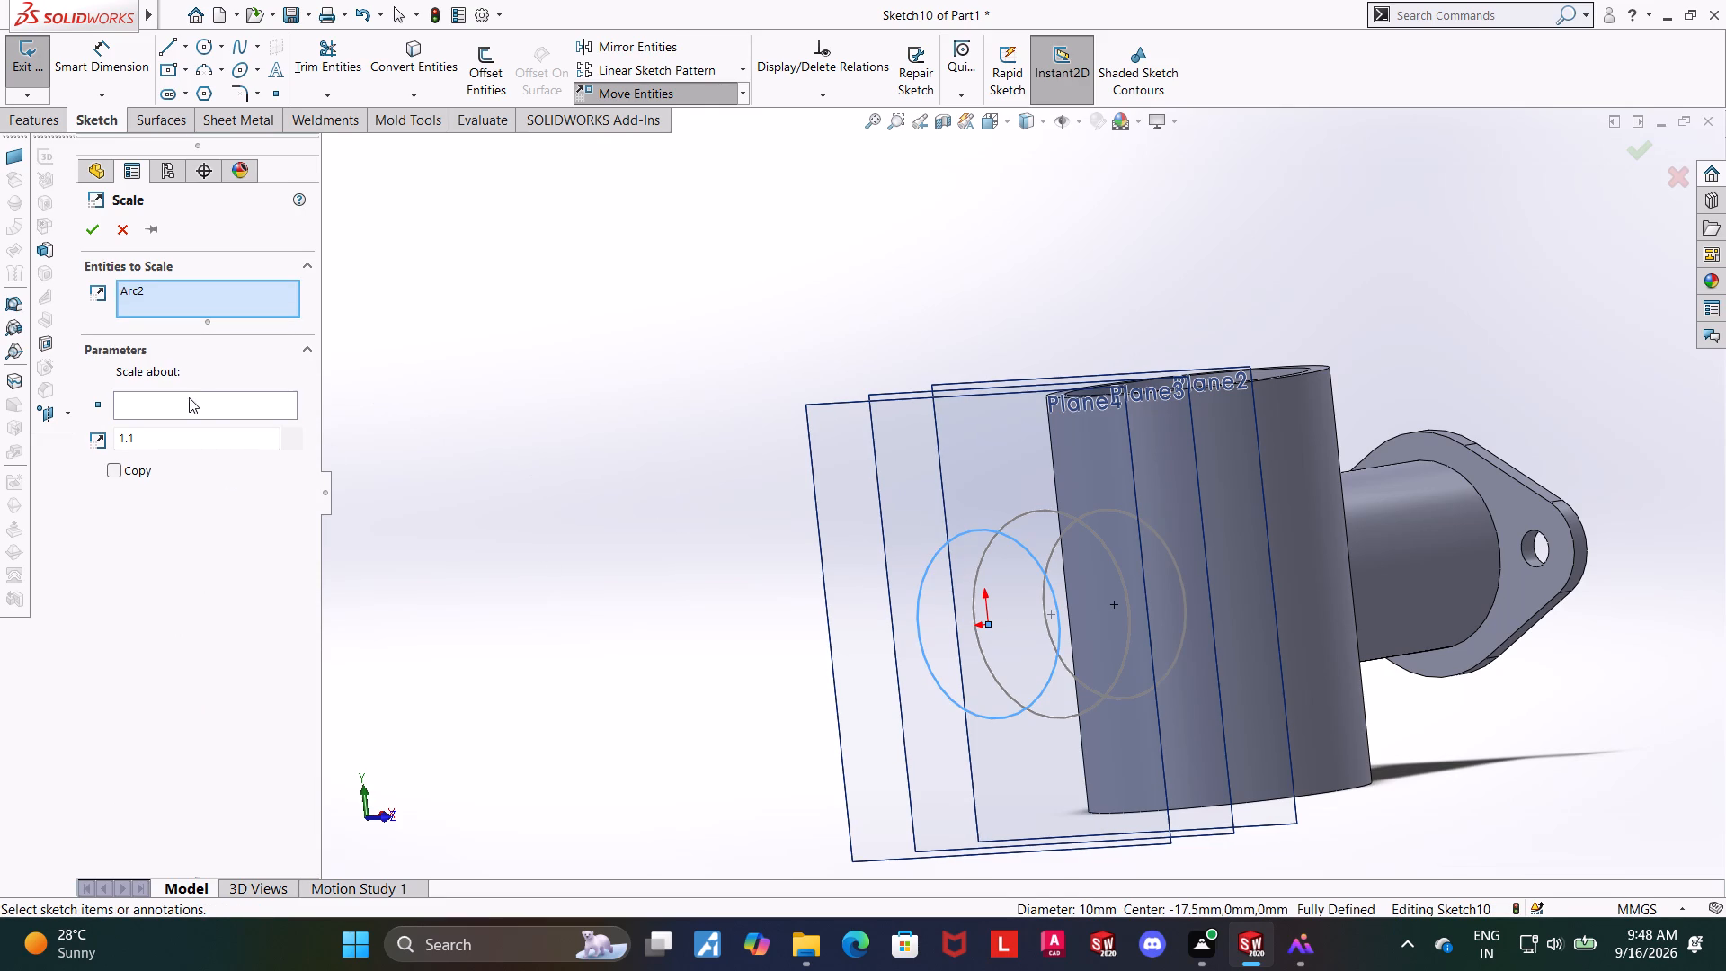
pyautogui.click(189, 397)
pyautogui.click(989, 626)
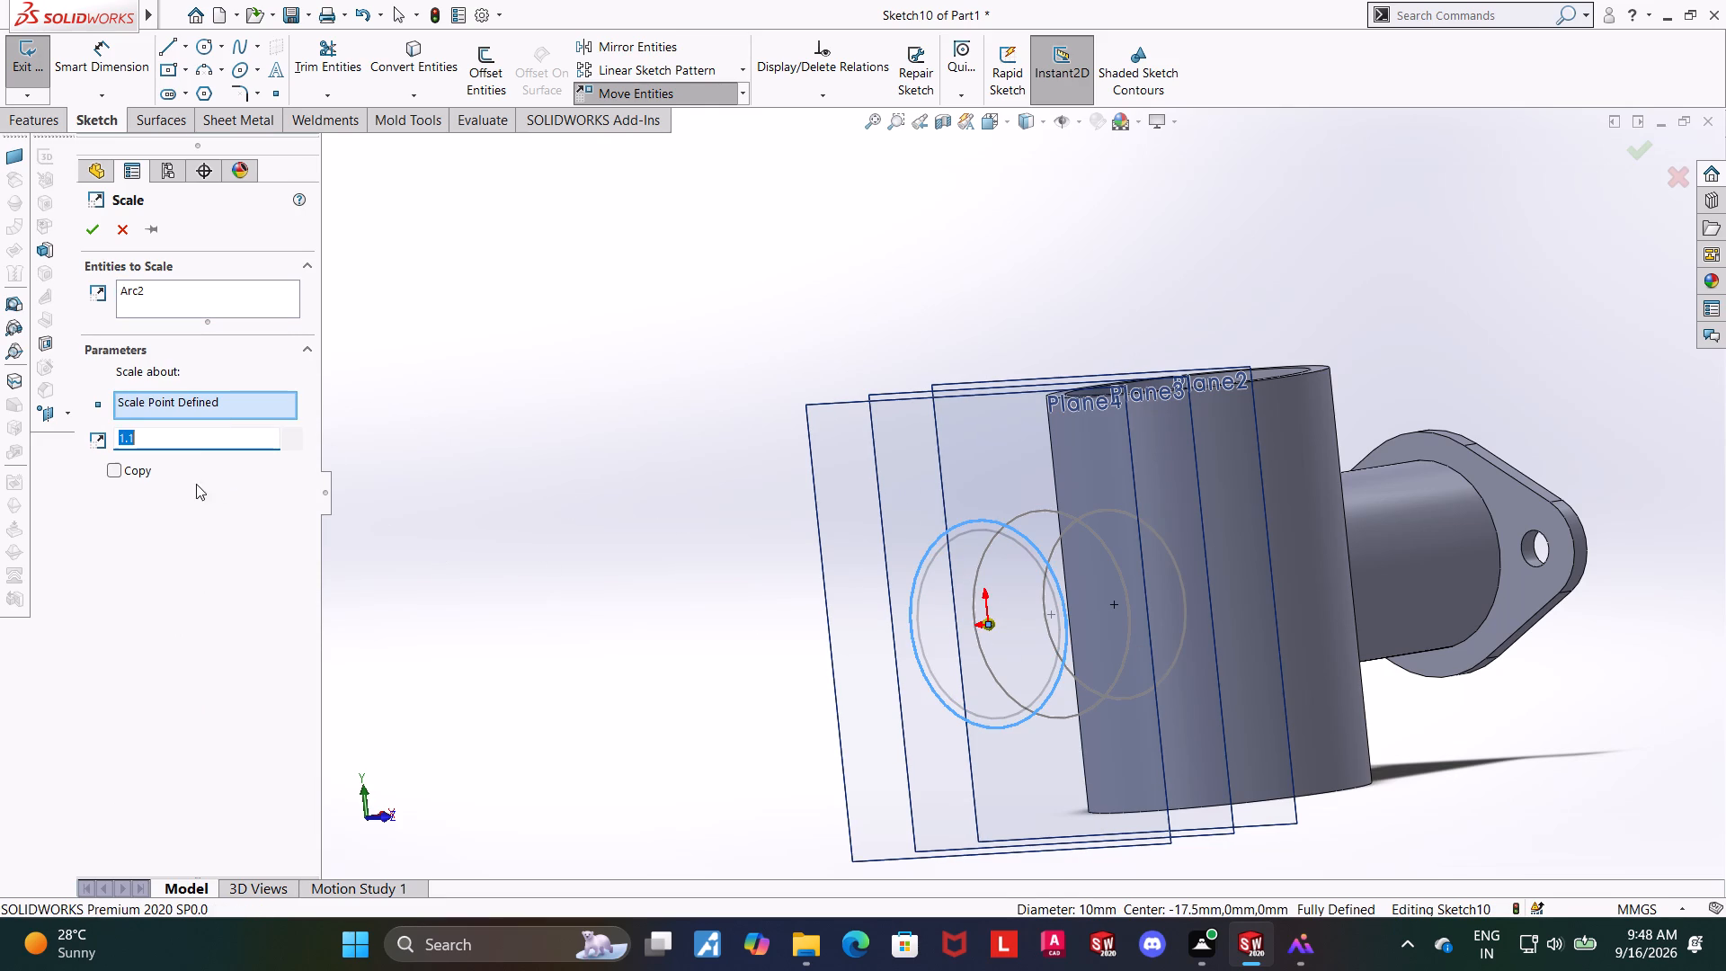
pyautogui.write('1.2')
pyautogui.press('Return')
pyautogui.click(91, 218)
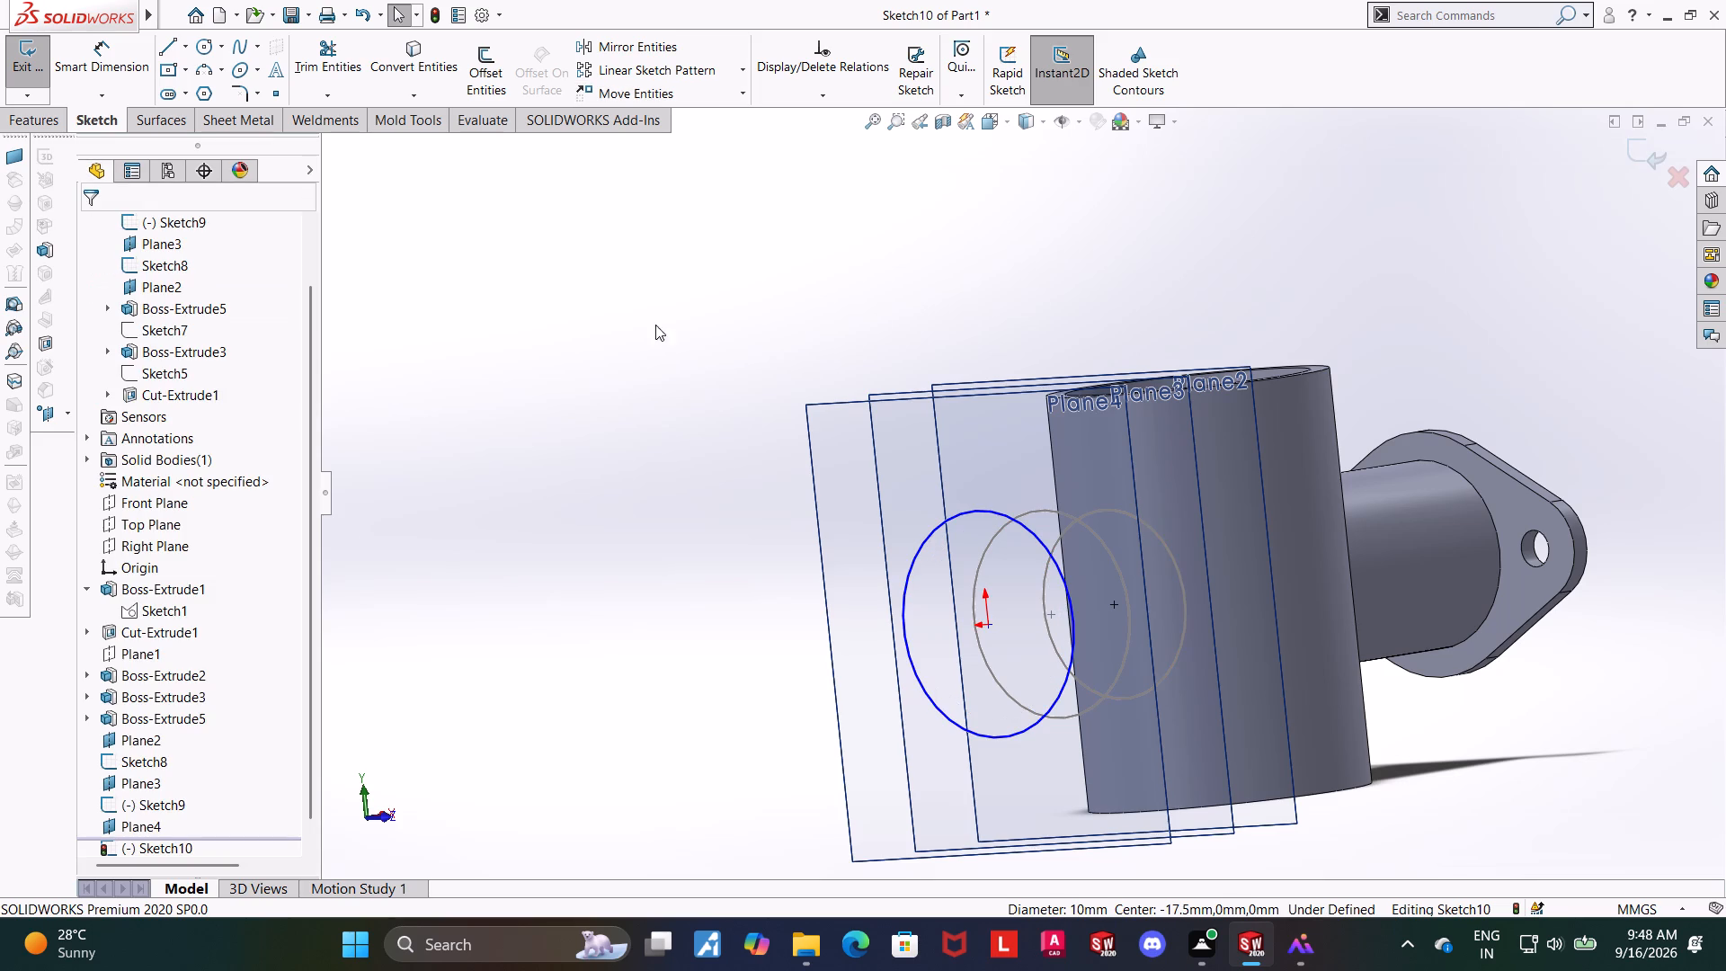
pyautogui.click(1034, 300)
# Check the concentric circles in the Left view and exit the sketch on Plane4.
pyautogui.click(998, 123)
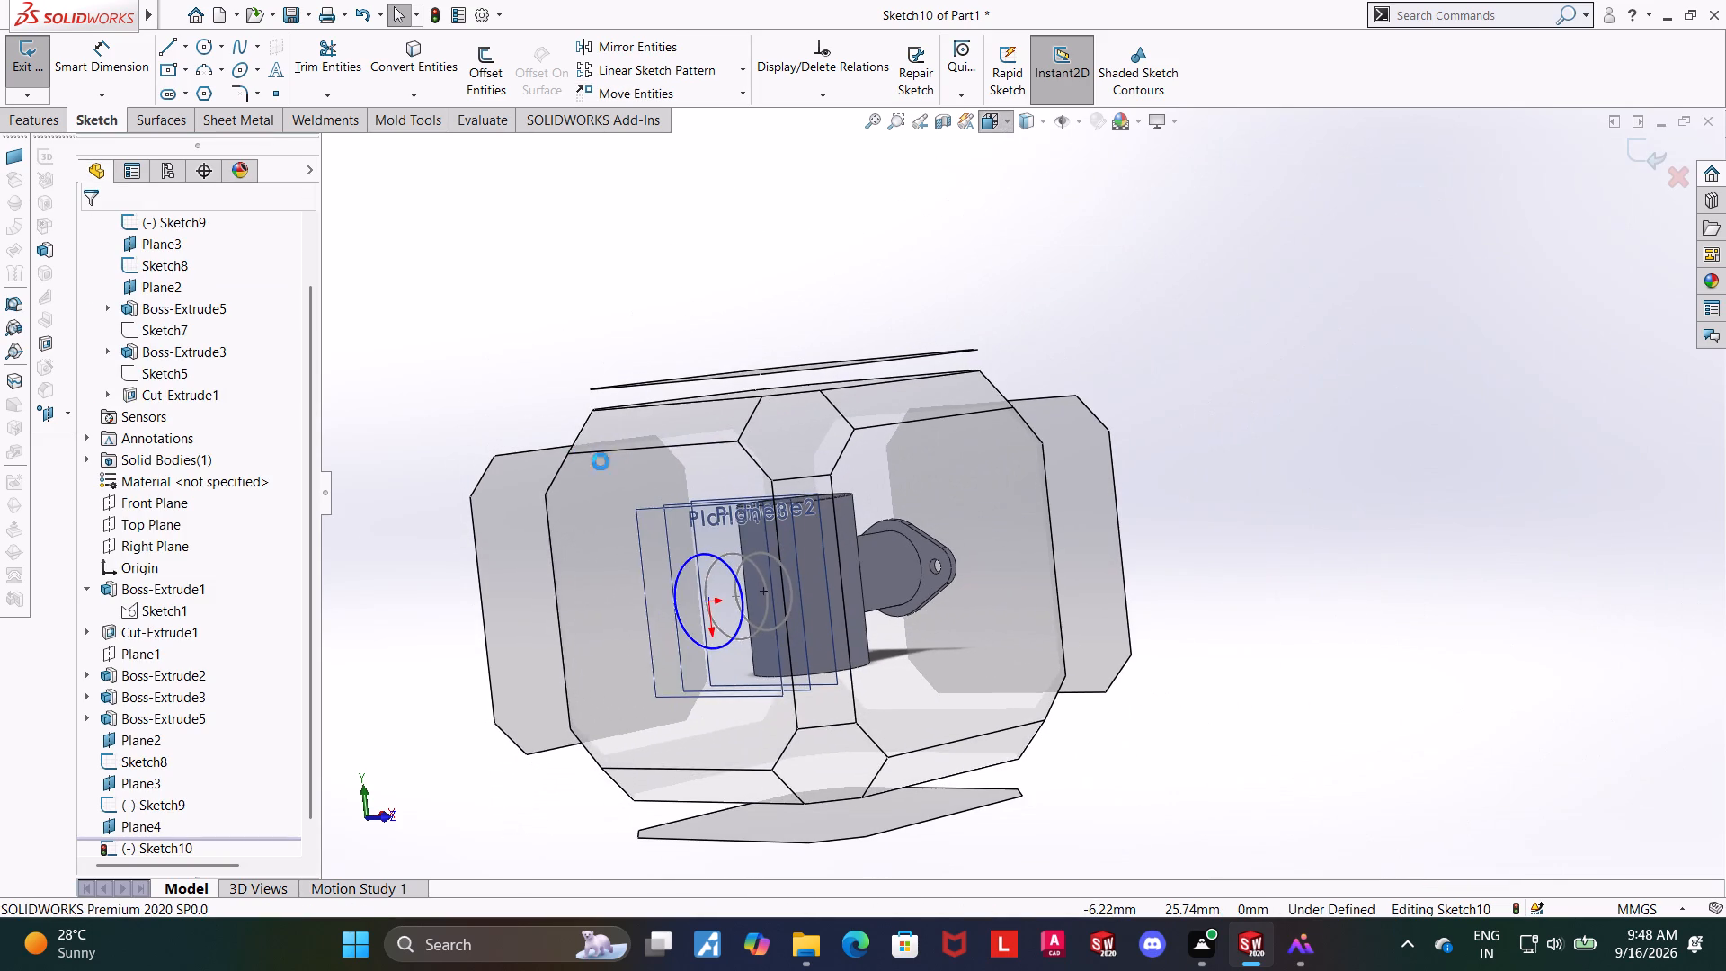
pyautogui.click(630, 676)
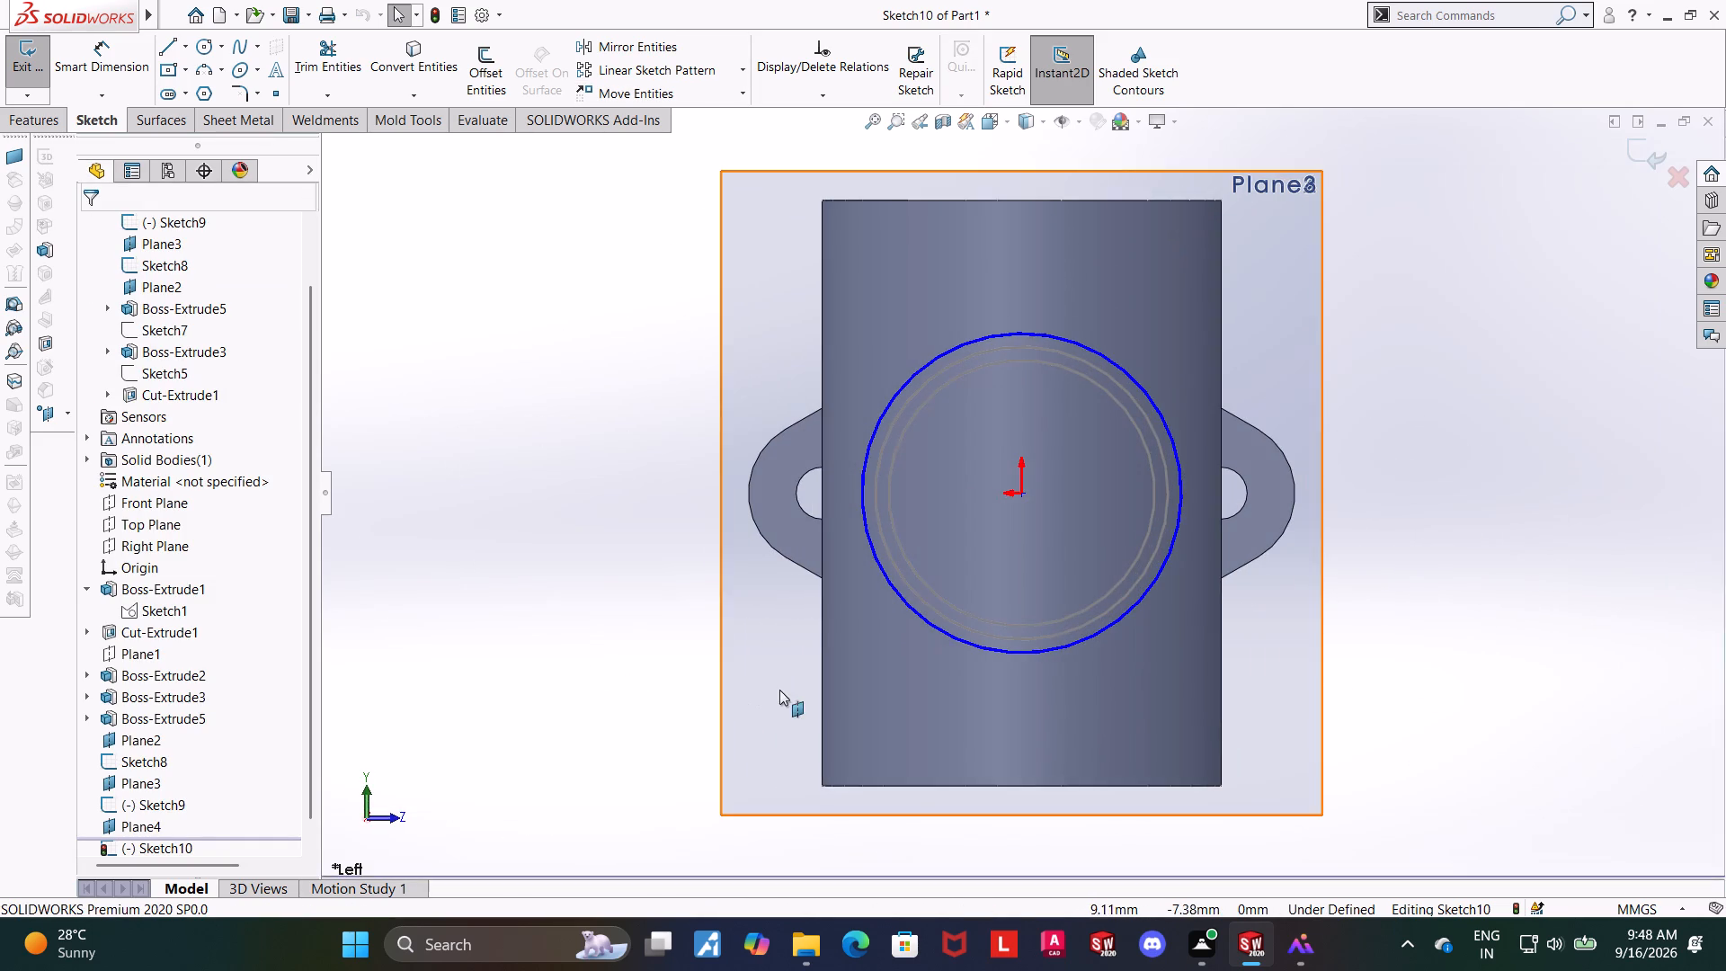
pyautogui.click(568, 662)
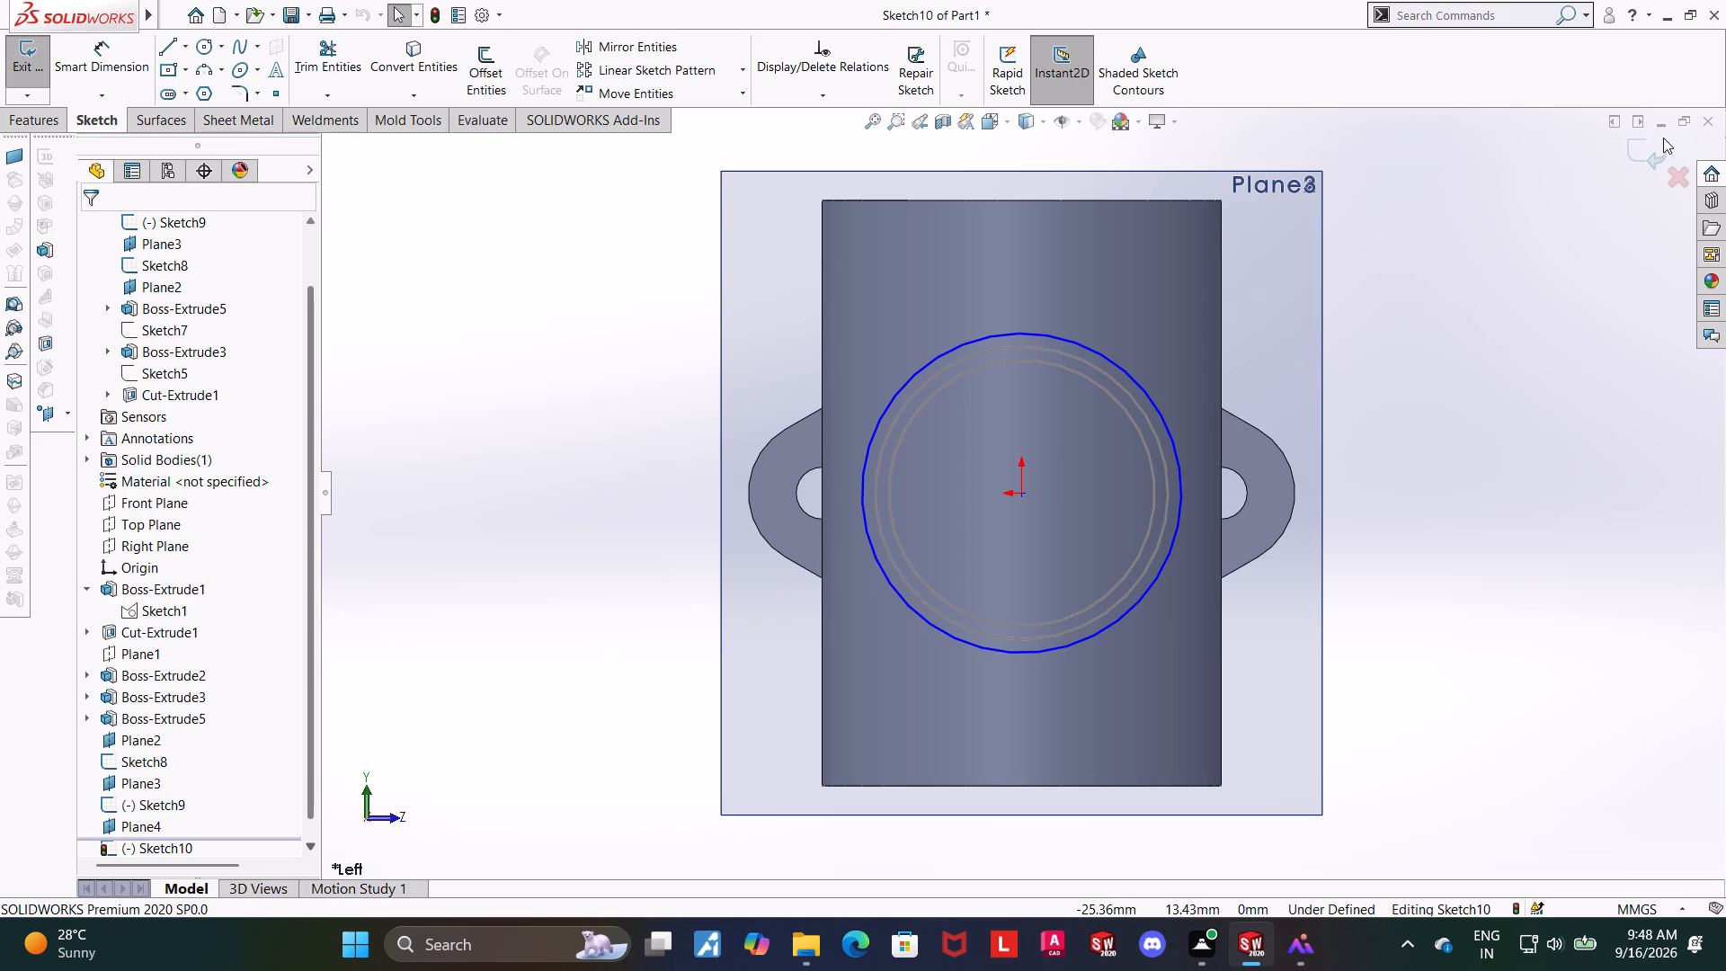
pyautogui.click(1661, 138)
pyautogui.click(1434, 504)
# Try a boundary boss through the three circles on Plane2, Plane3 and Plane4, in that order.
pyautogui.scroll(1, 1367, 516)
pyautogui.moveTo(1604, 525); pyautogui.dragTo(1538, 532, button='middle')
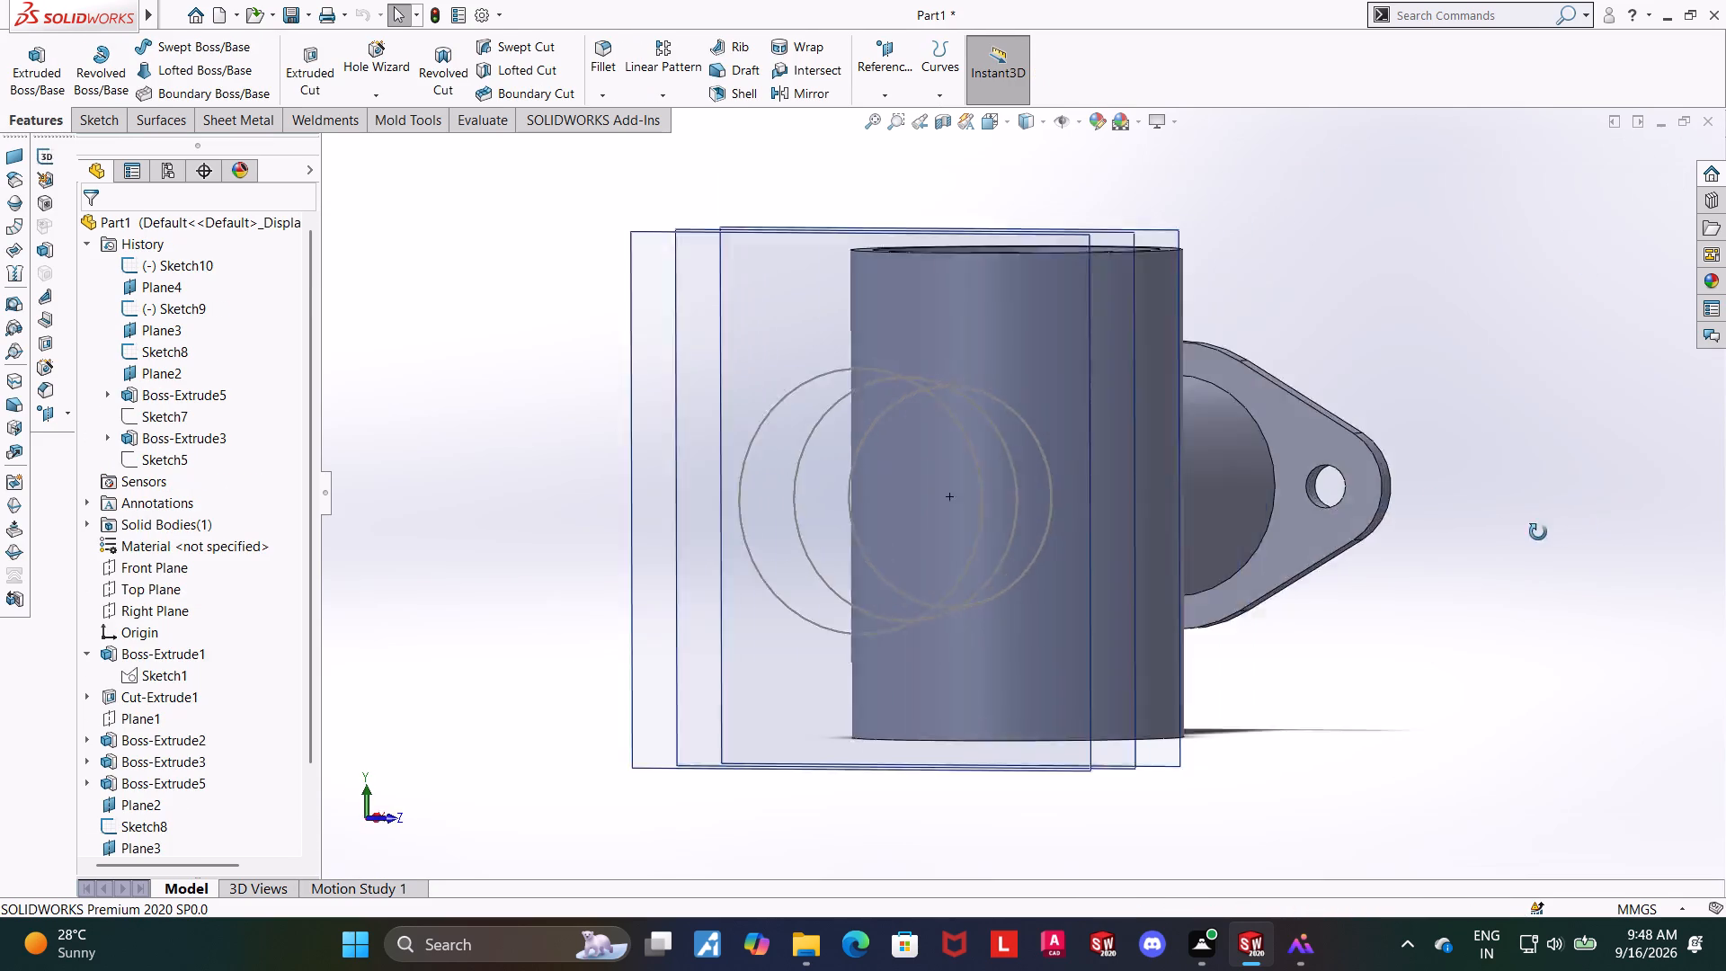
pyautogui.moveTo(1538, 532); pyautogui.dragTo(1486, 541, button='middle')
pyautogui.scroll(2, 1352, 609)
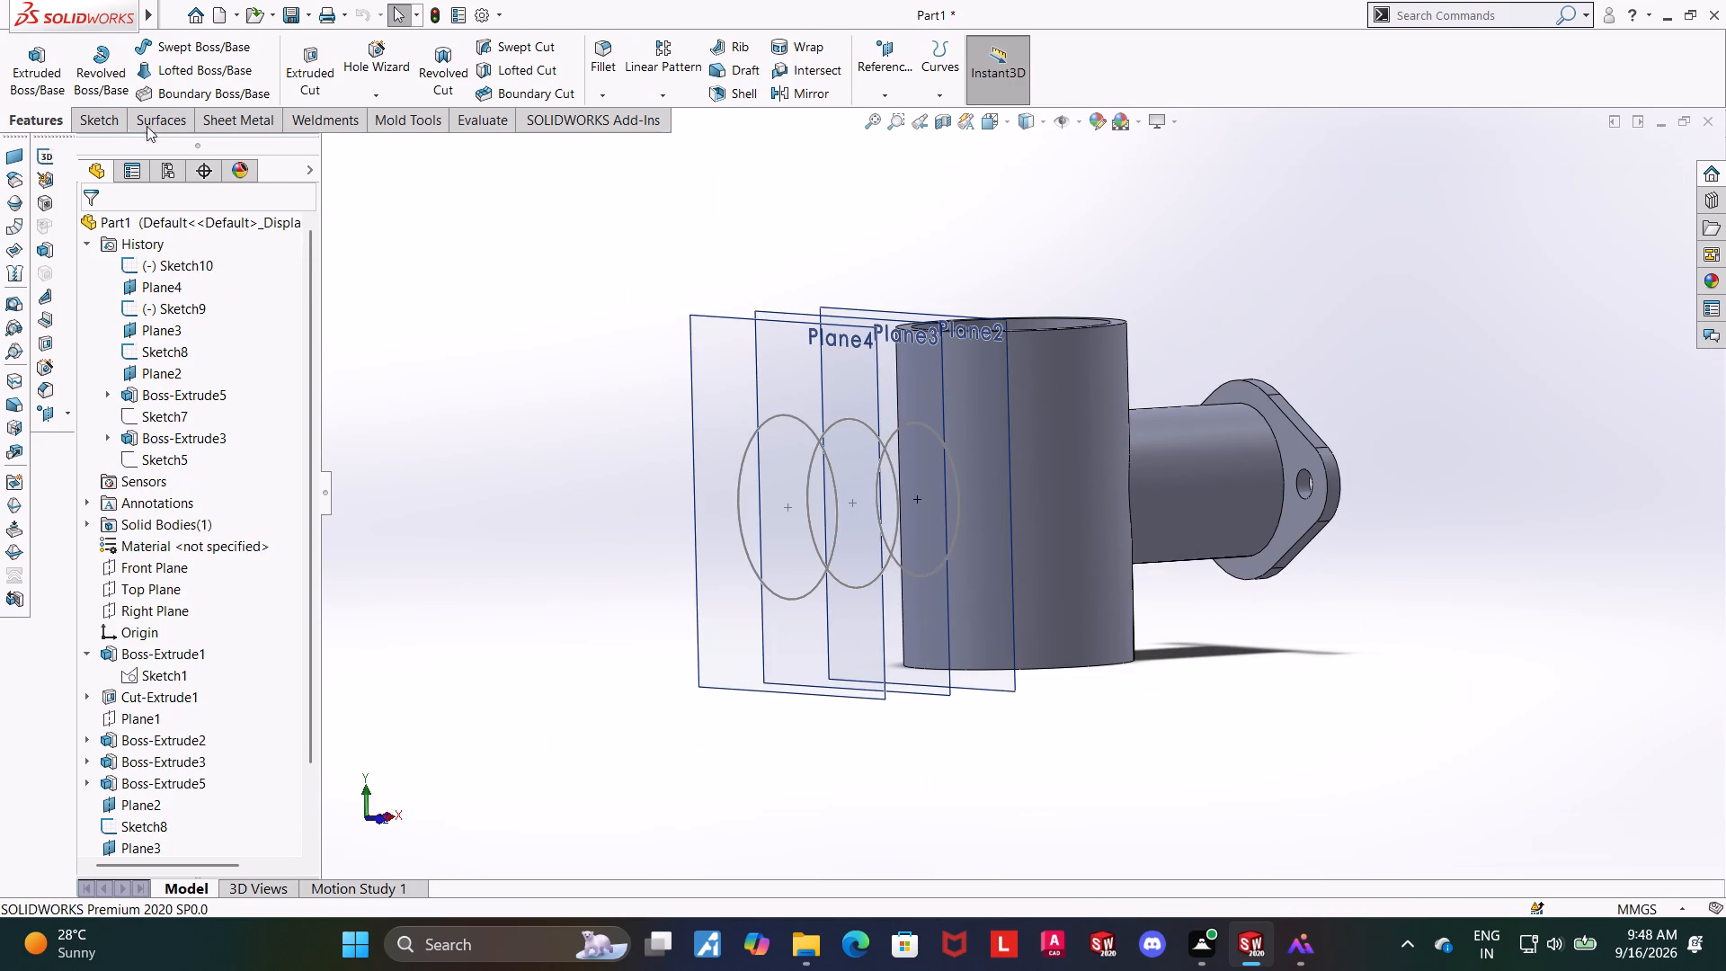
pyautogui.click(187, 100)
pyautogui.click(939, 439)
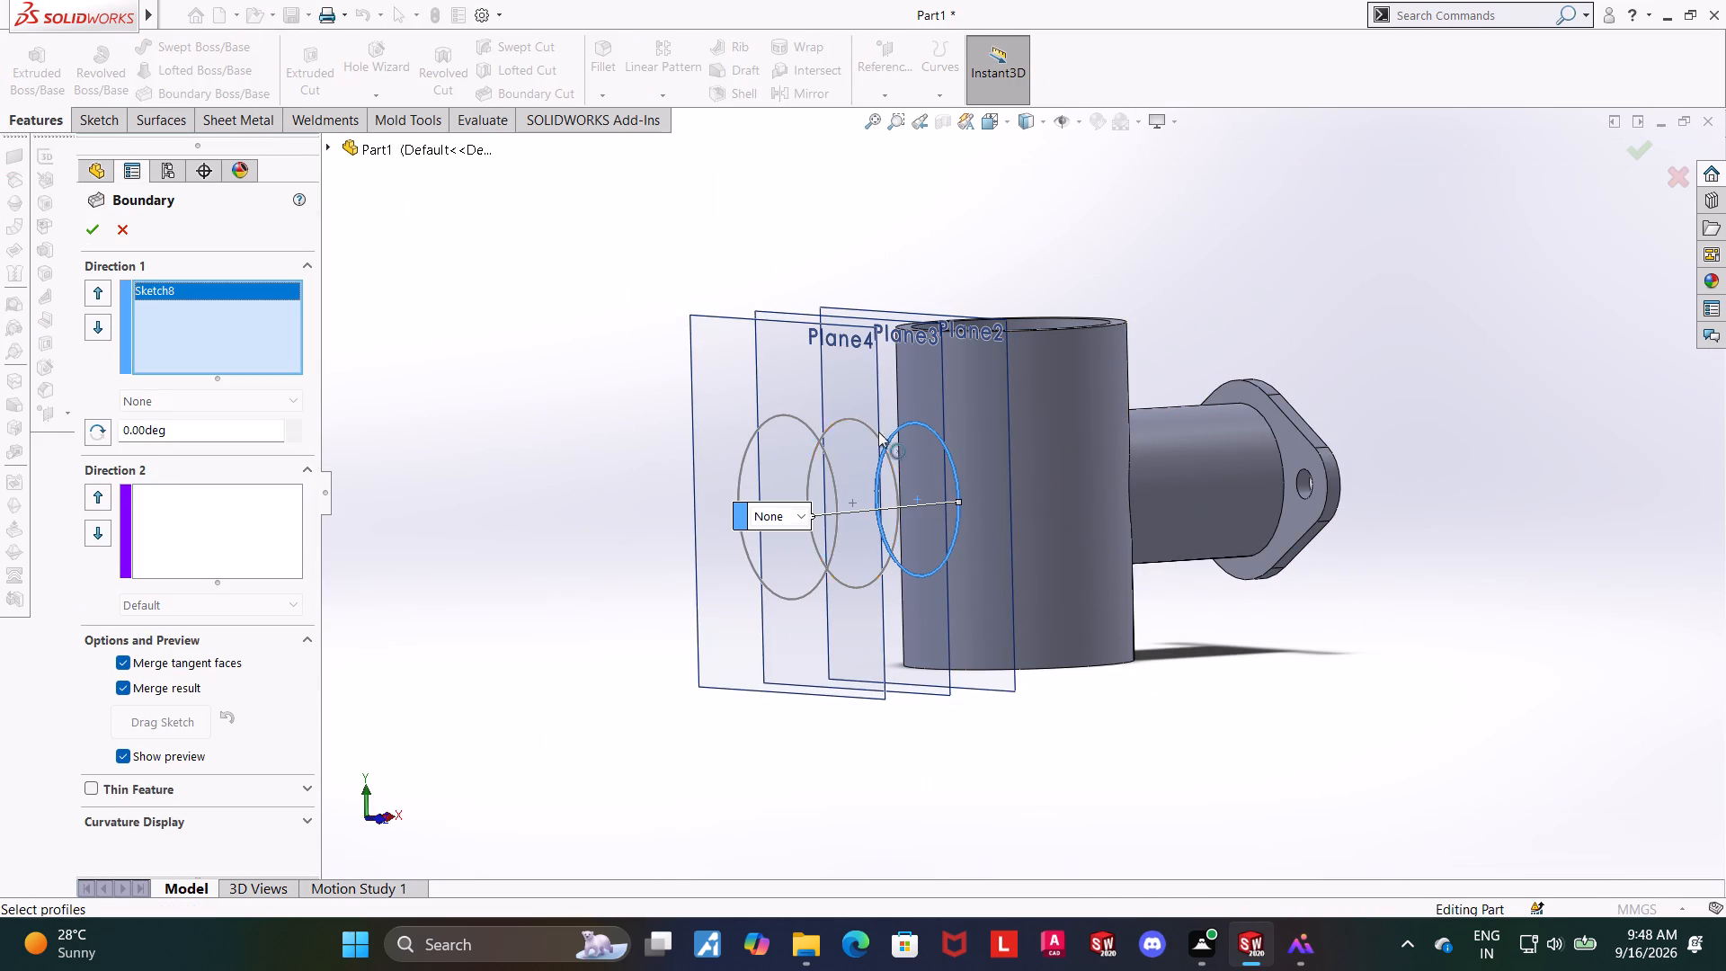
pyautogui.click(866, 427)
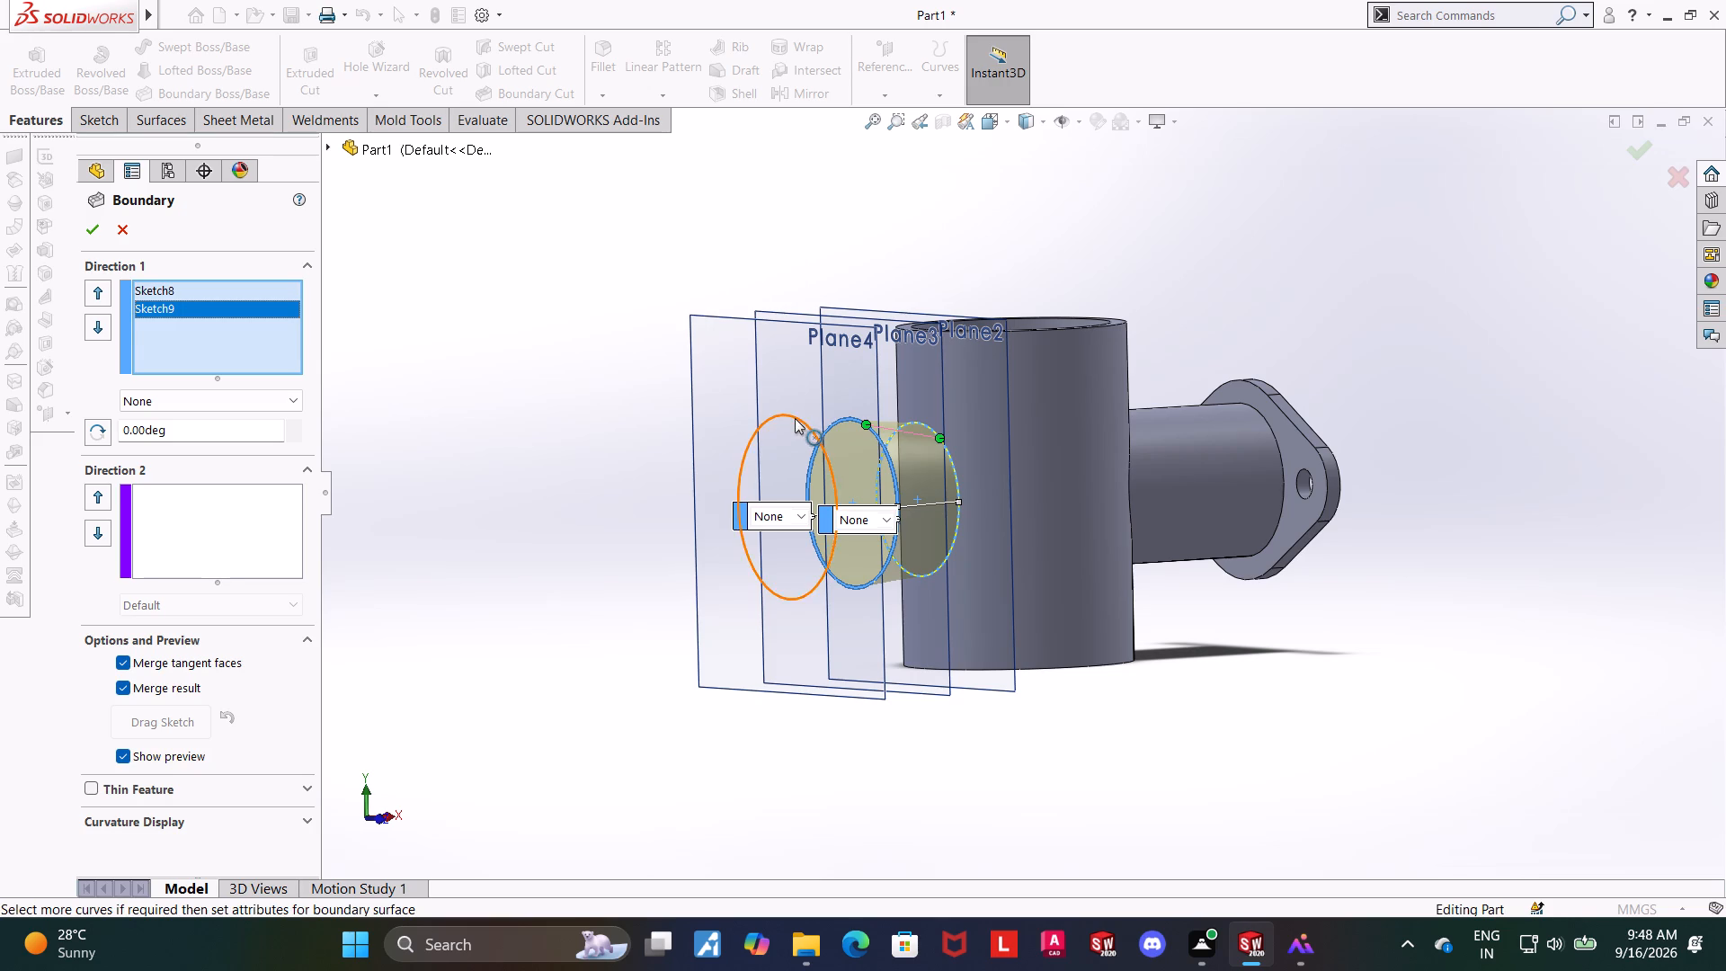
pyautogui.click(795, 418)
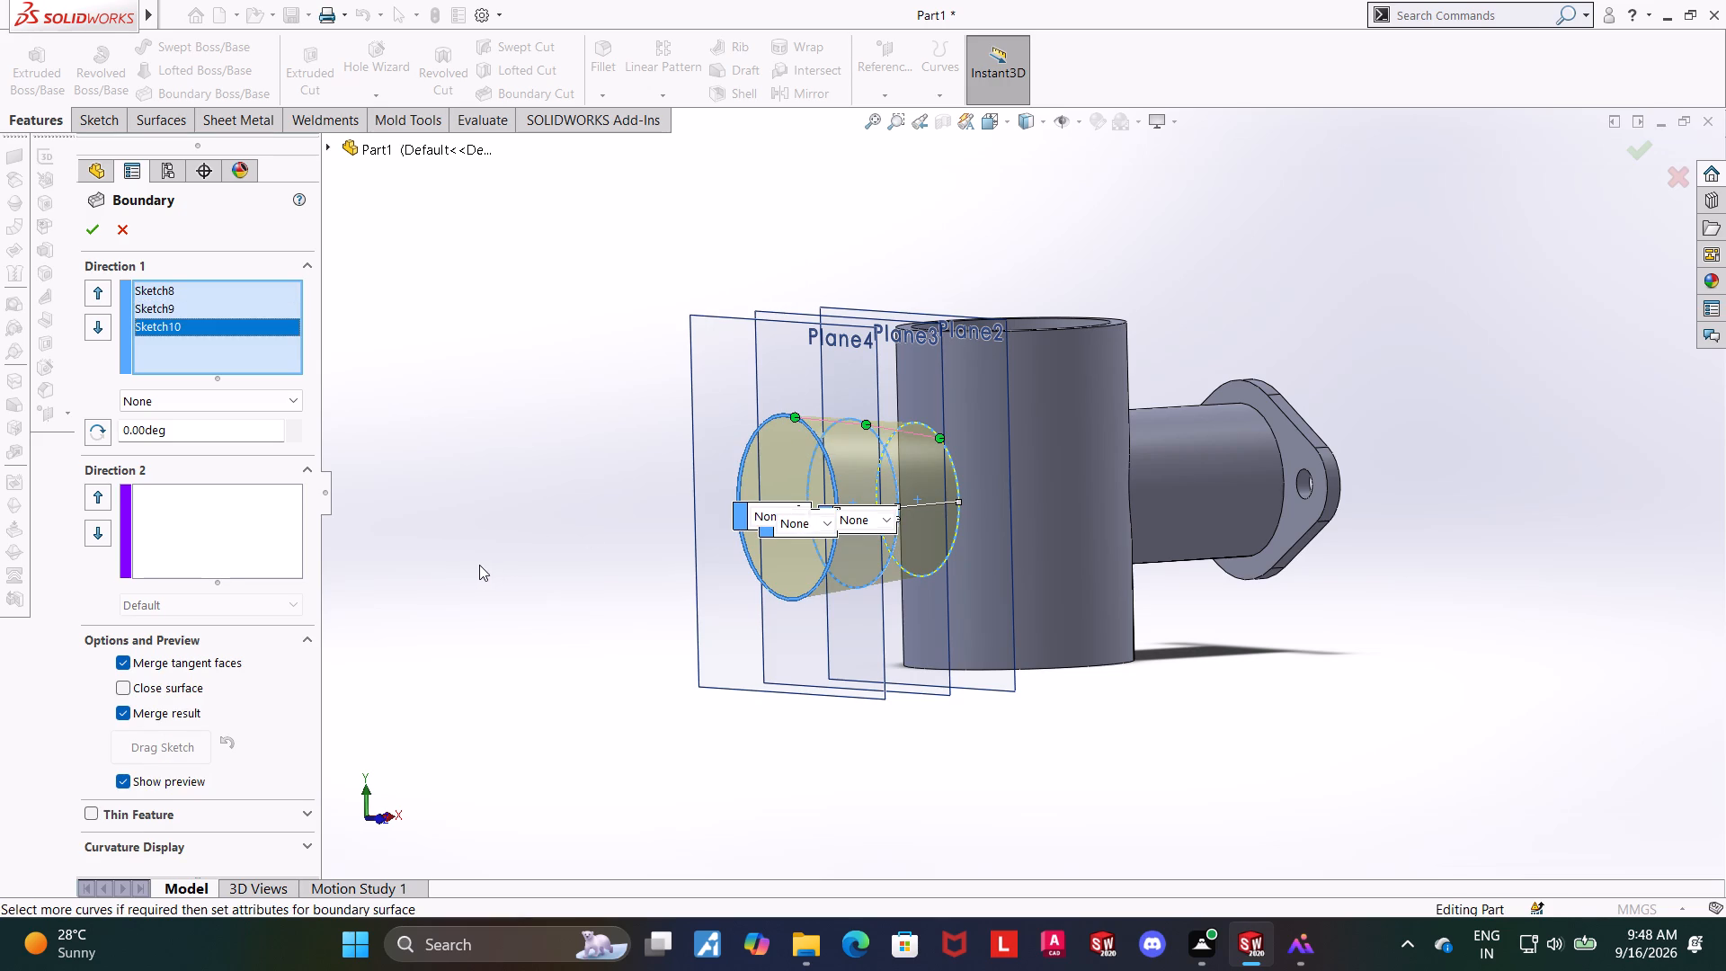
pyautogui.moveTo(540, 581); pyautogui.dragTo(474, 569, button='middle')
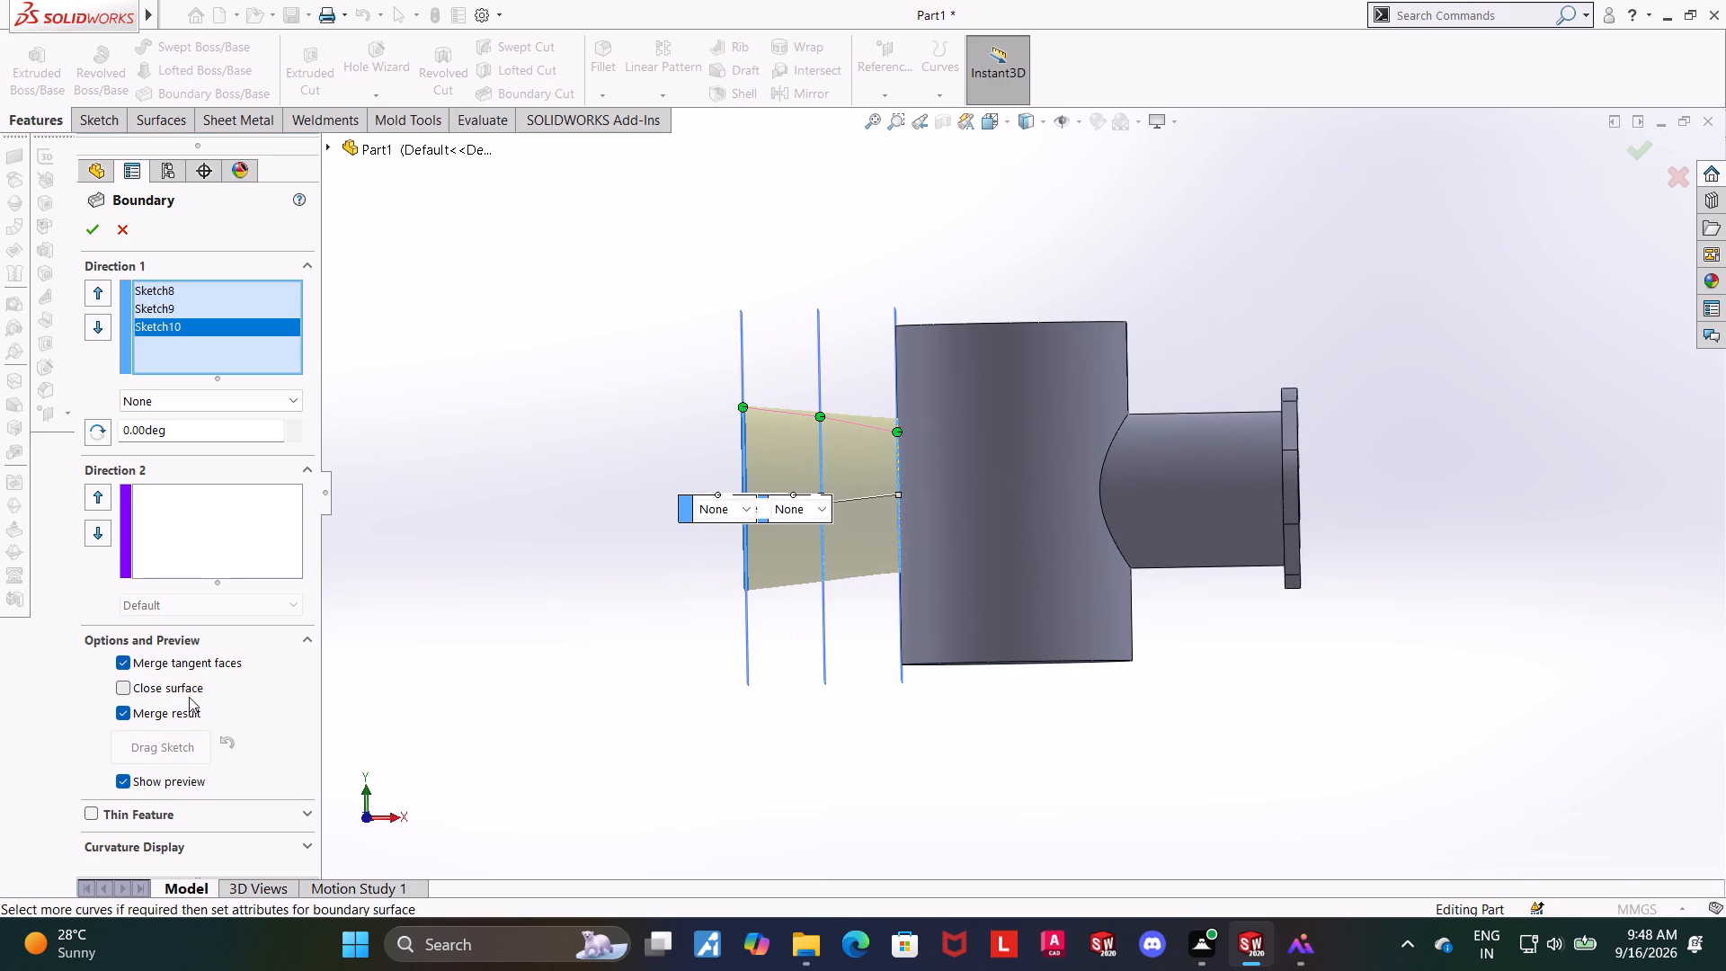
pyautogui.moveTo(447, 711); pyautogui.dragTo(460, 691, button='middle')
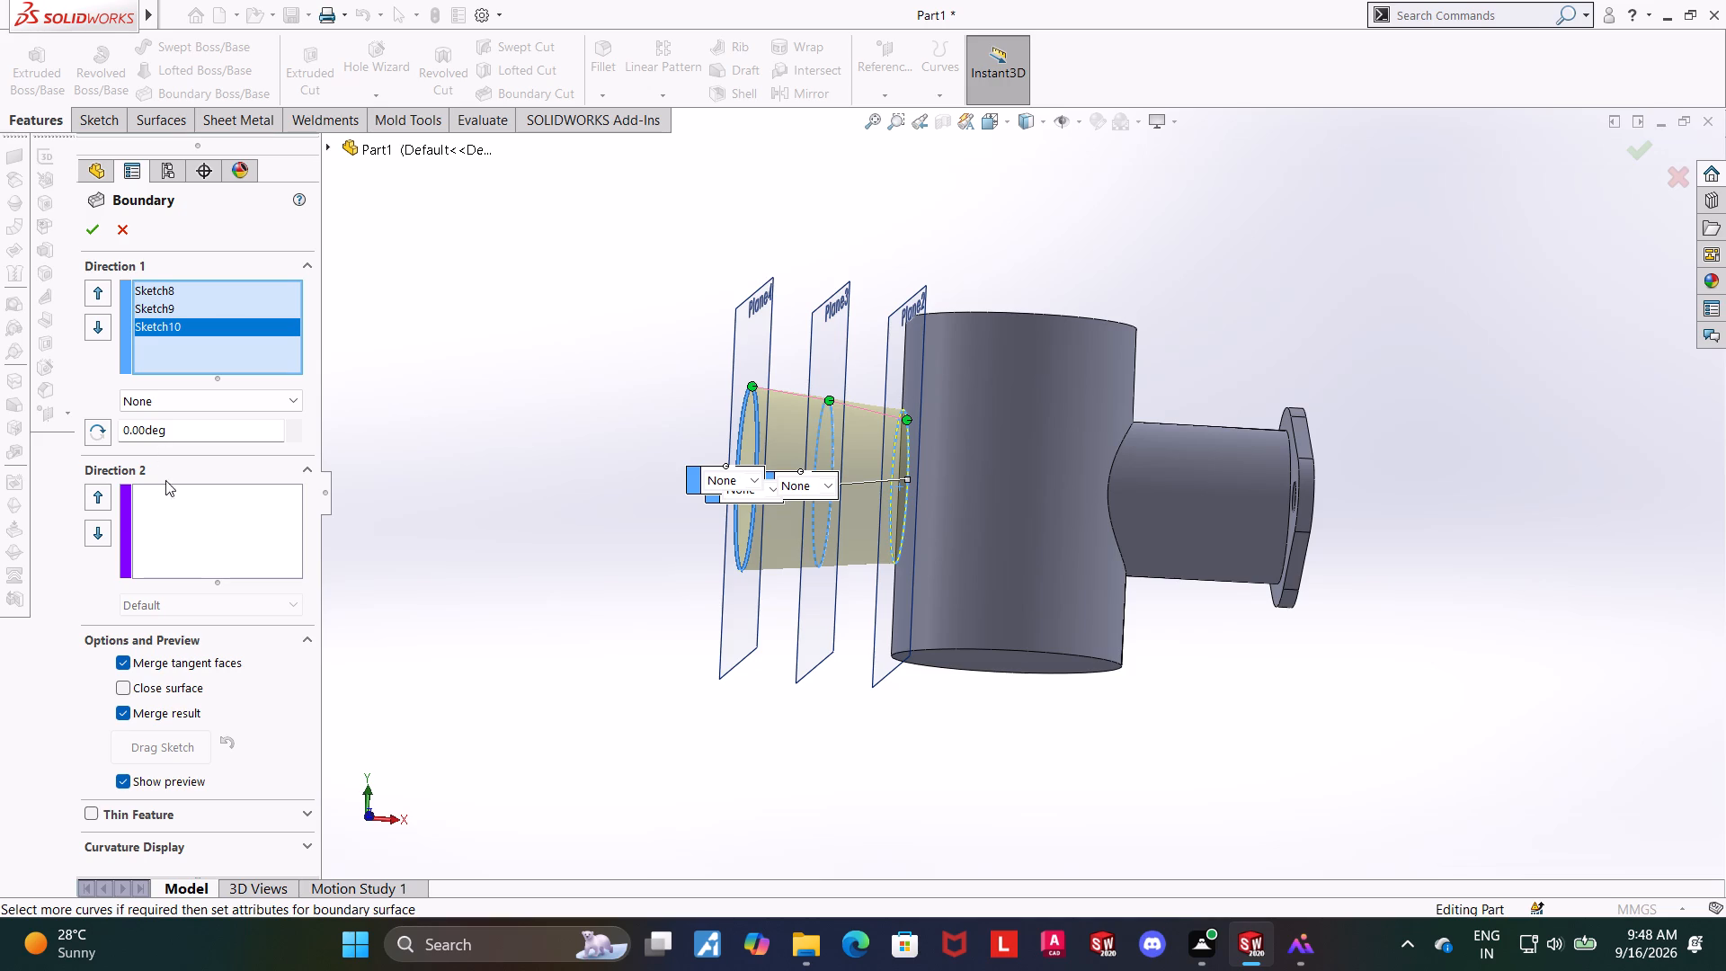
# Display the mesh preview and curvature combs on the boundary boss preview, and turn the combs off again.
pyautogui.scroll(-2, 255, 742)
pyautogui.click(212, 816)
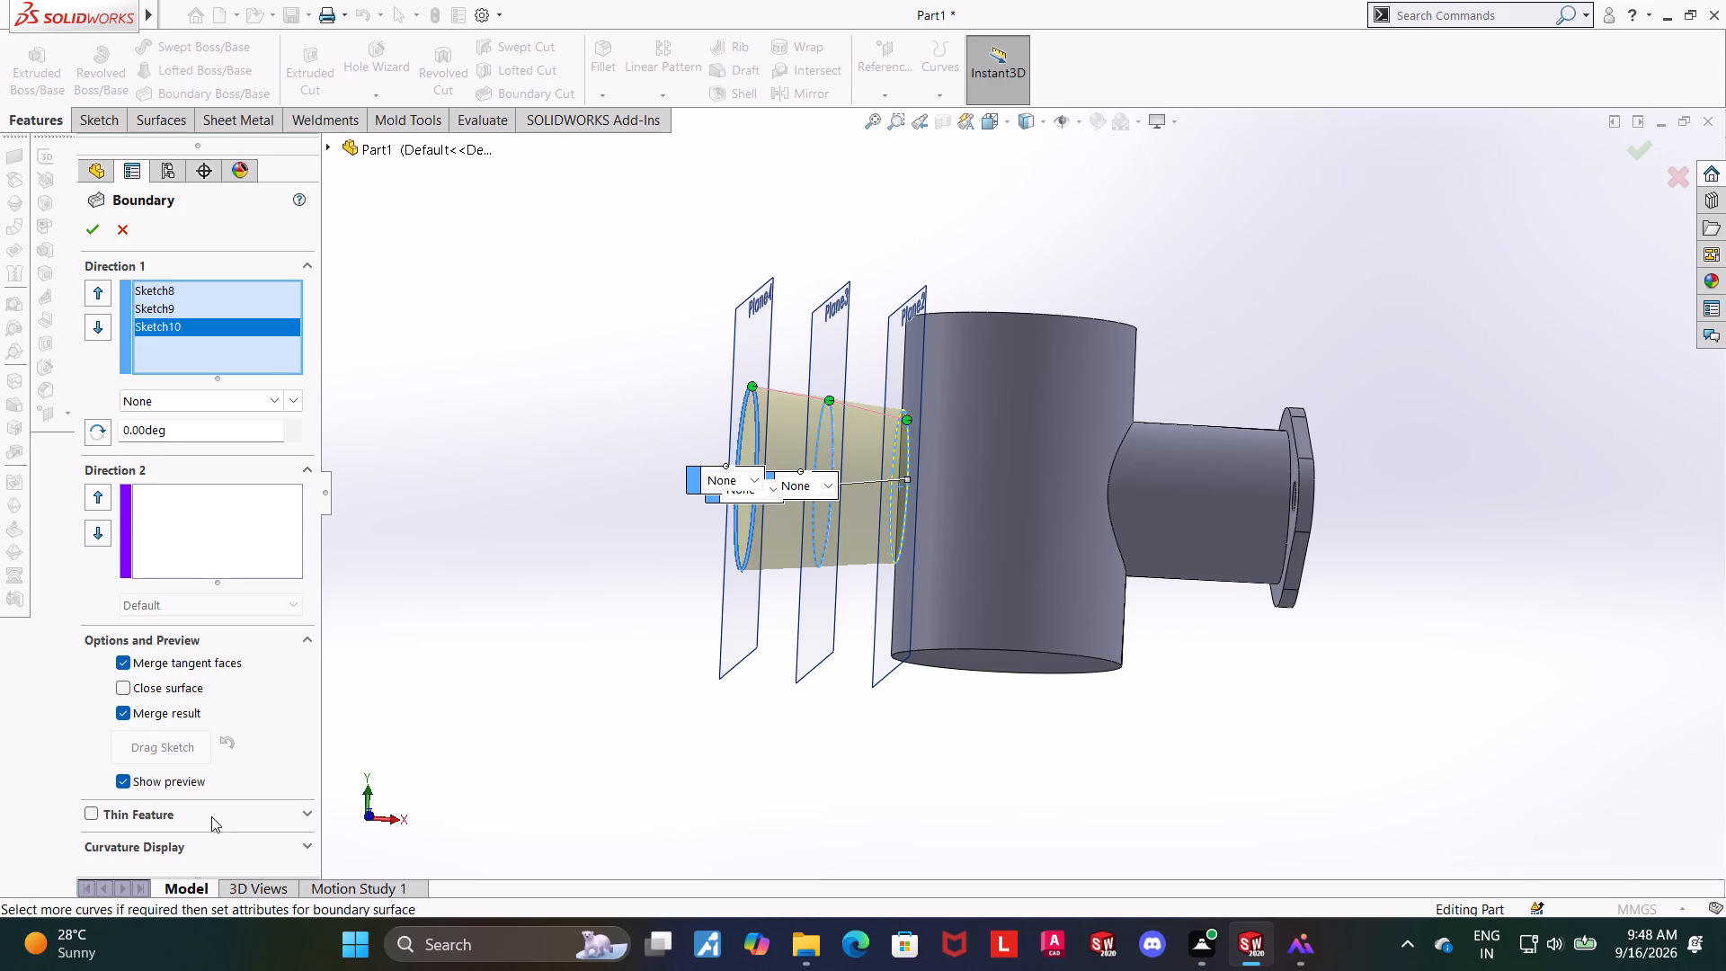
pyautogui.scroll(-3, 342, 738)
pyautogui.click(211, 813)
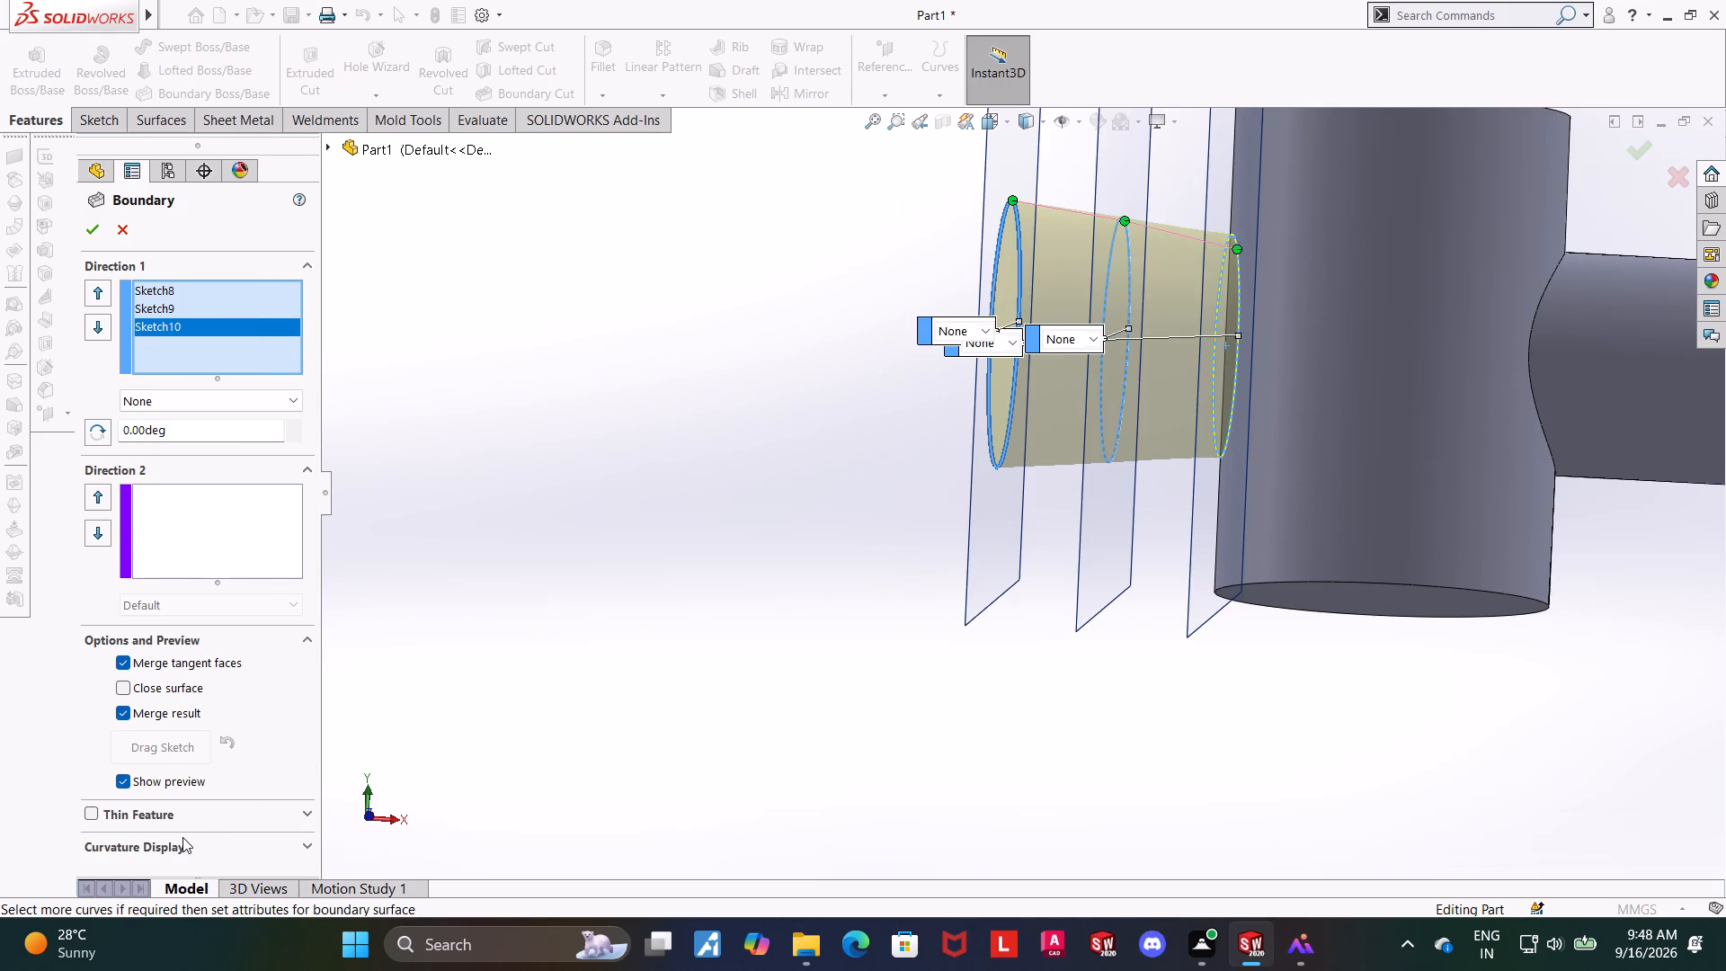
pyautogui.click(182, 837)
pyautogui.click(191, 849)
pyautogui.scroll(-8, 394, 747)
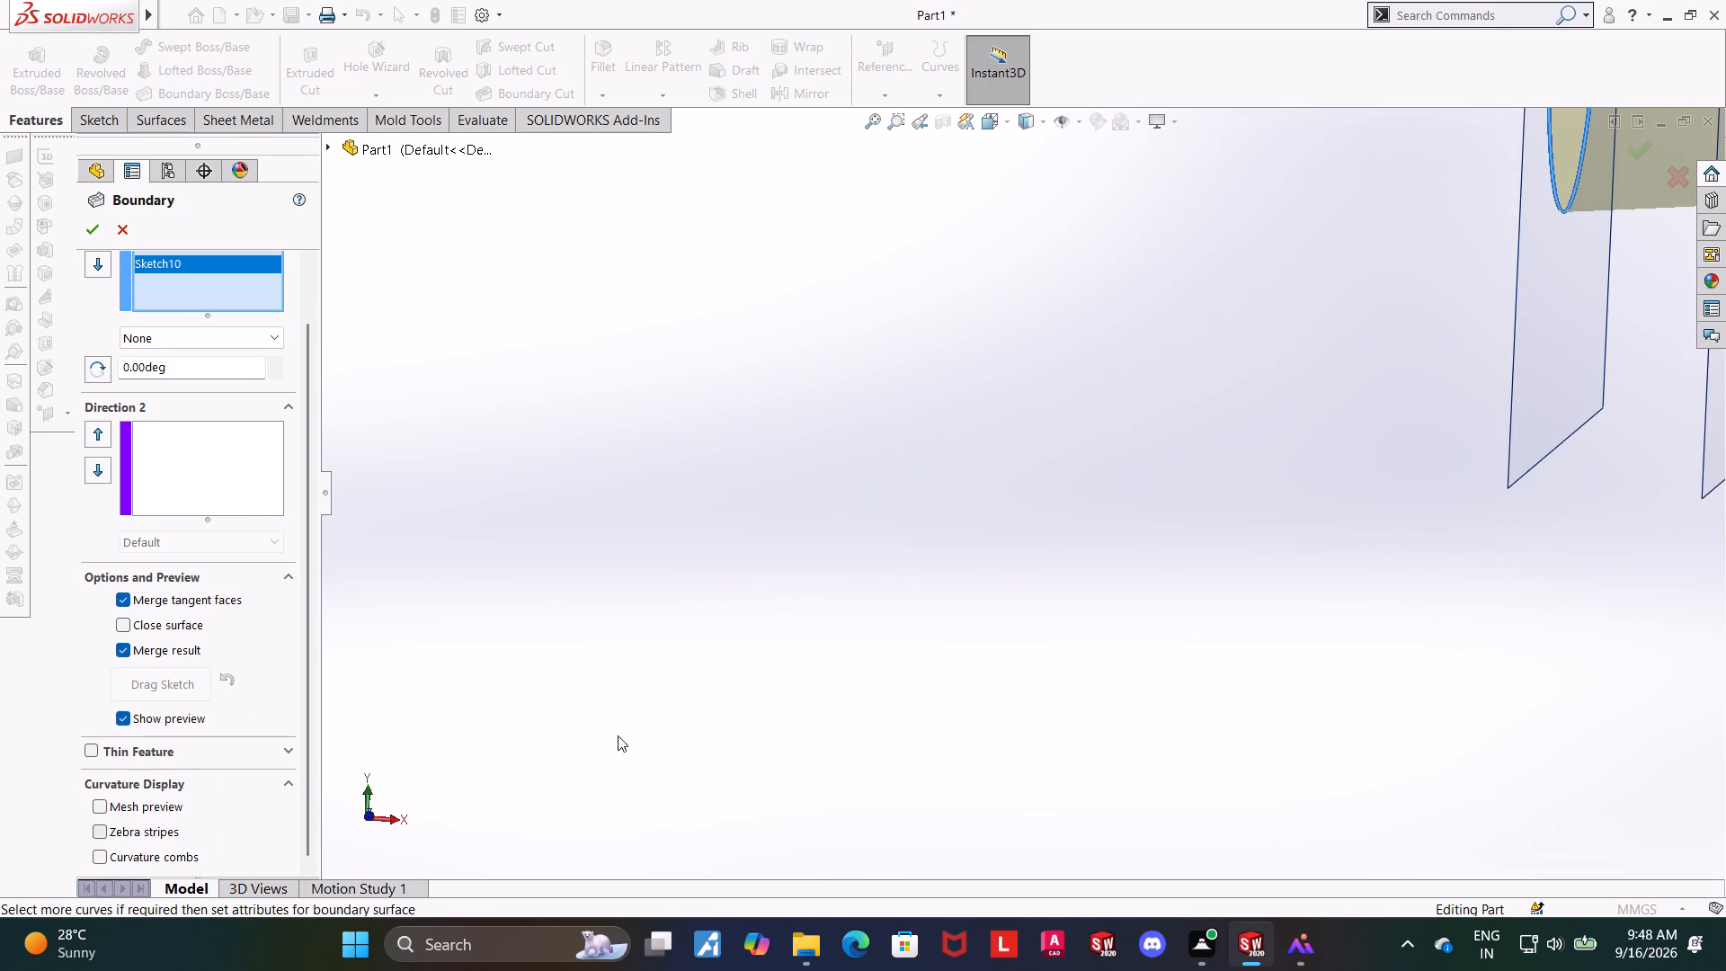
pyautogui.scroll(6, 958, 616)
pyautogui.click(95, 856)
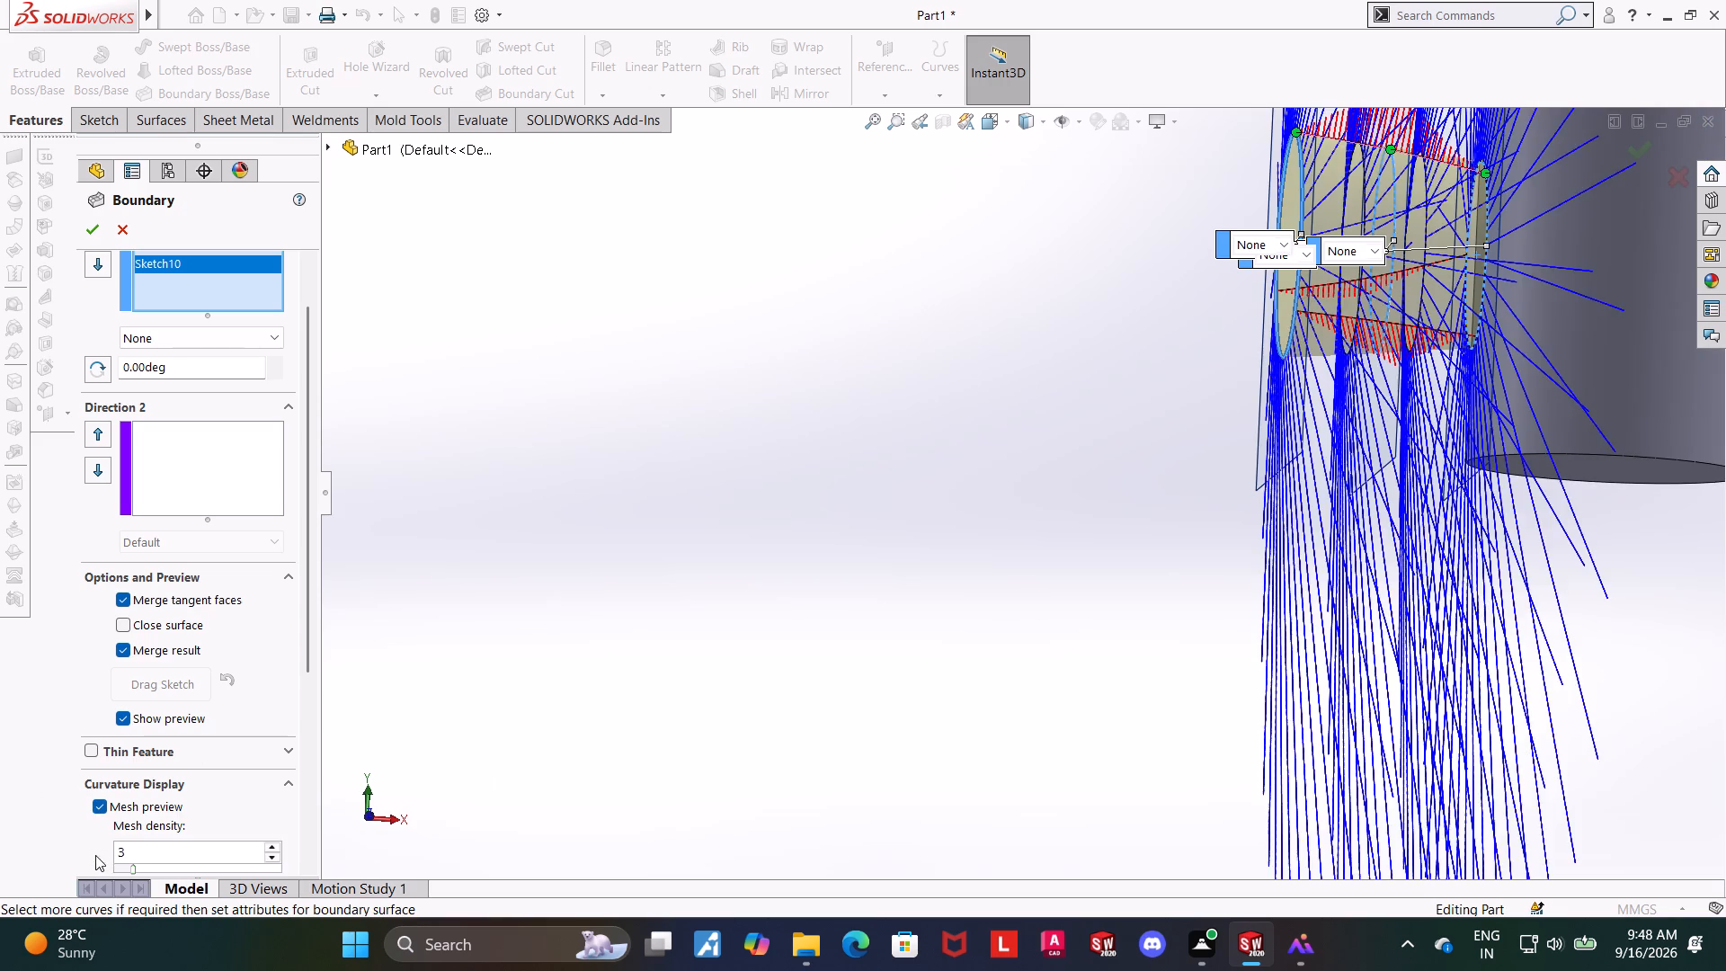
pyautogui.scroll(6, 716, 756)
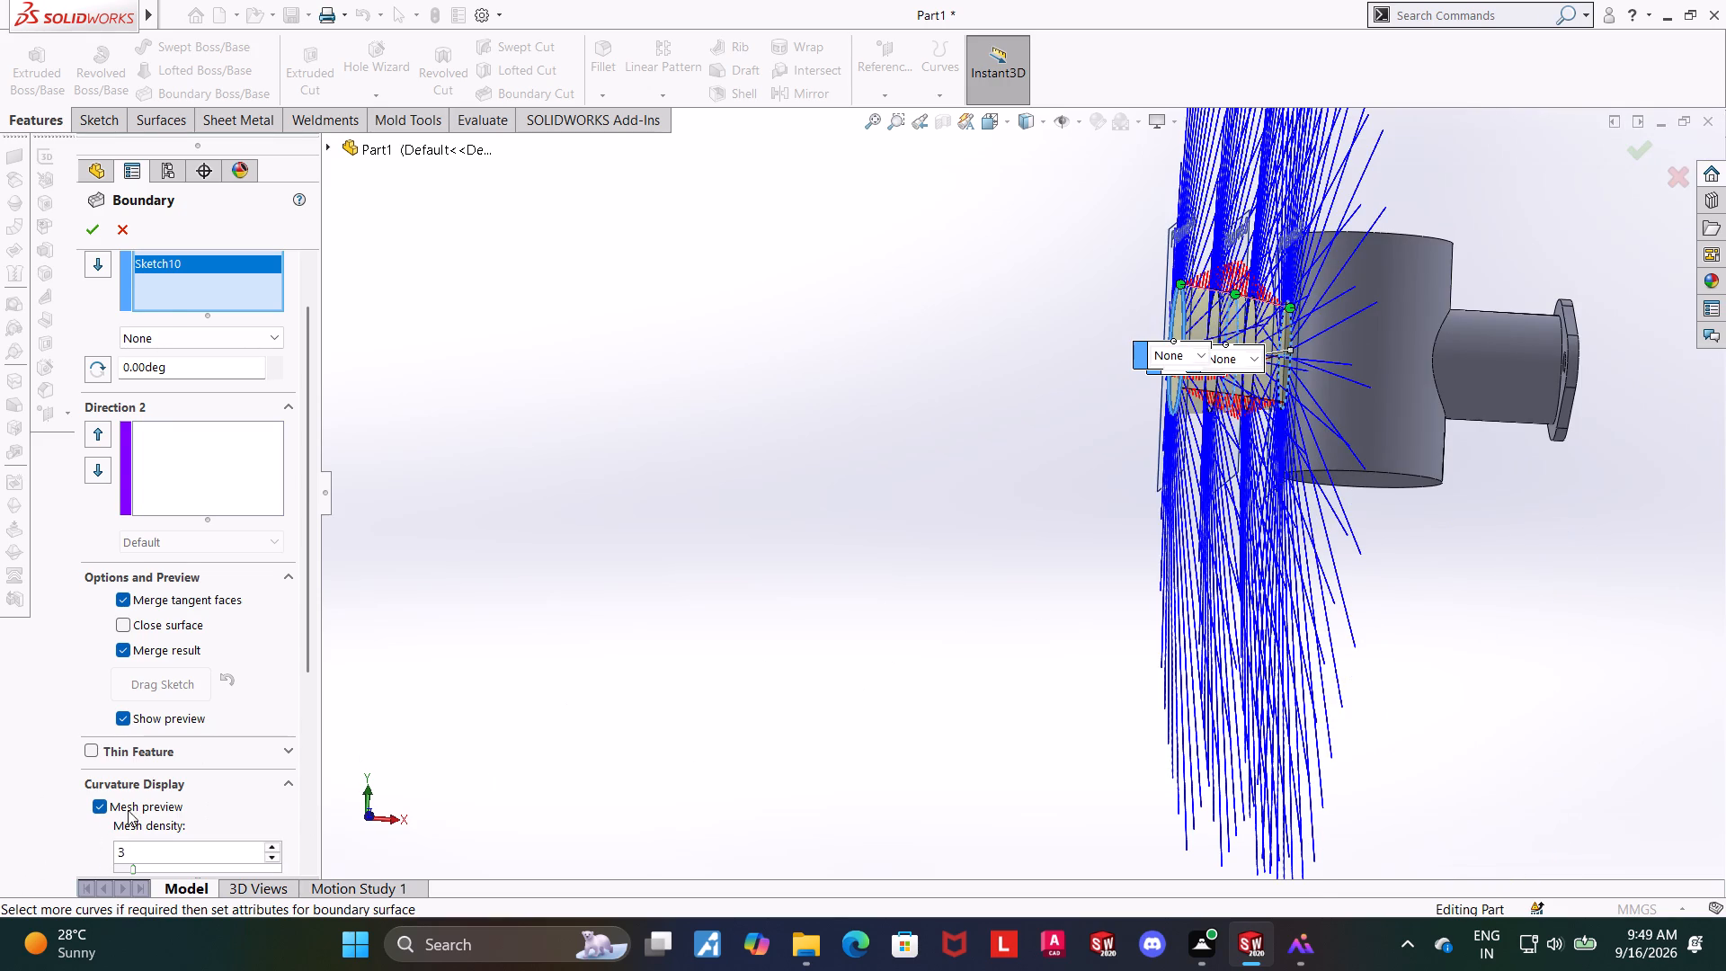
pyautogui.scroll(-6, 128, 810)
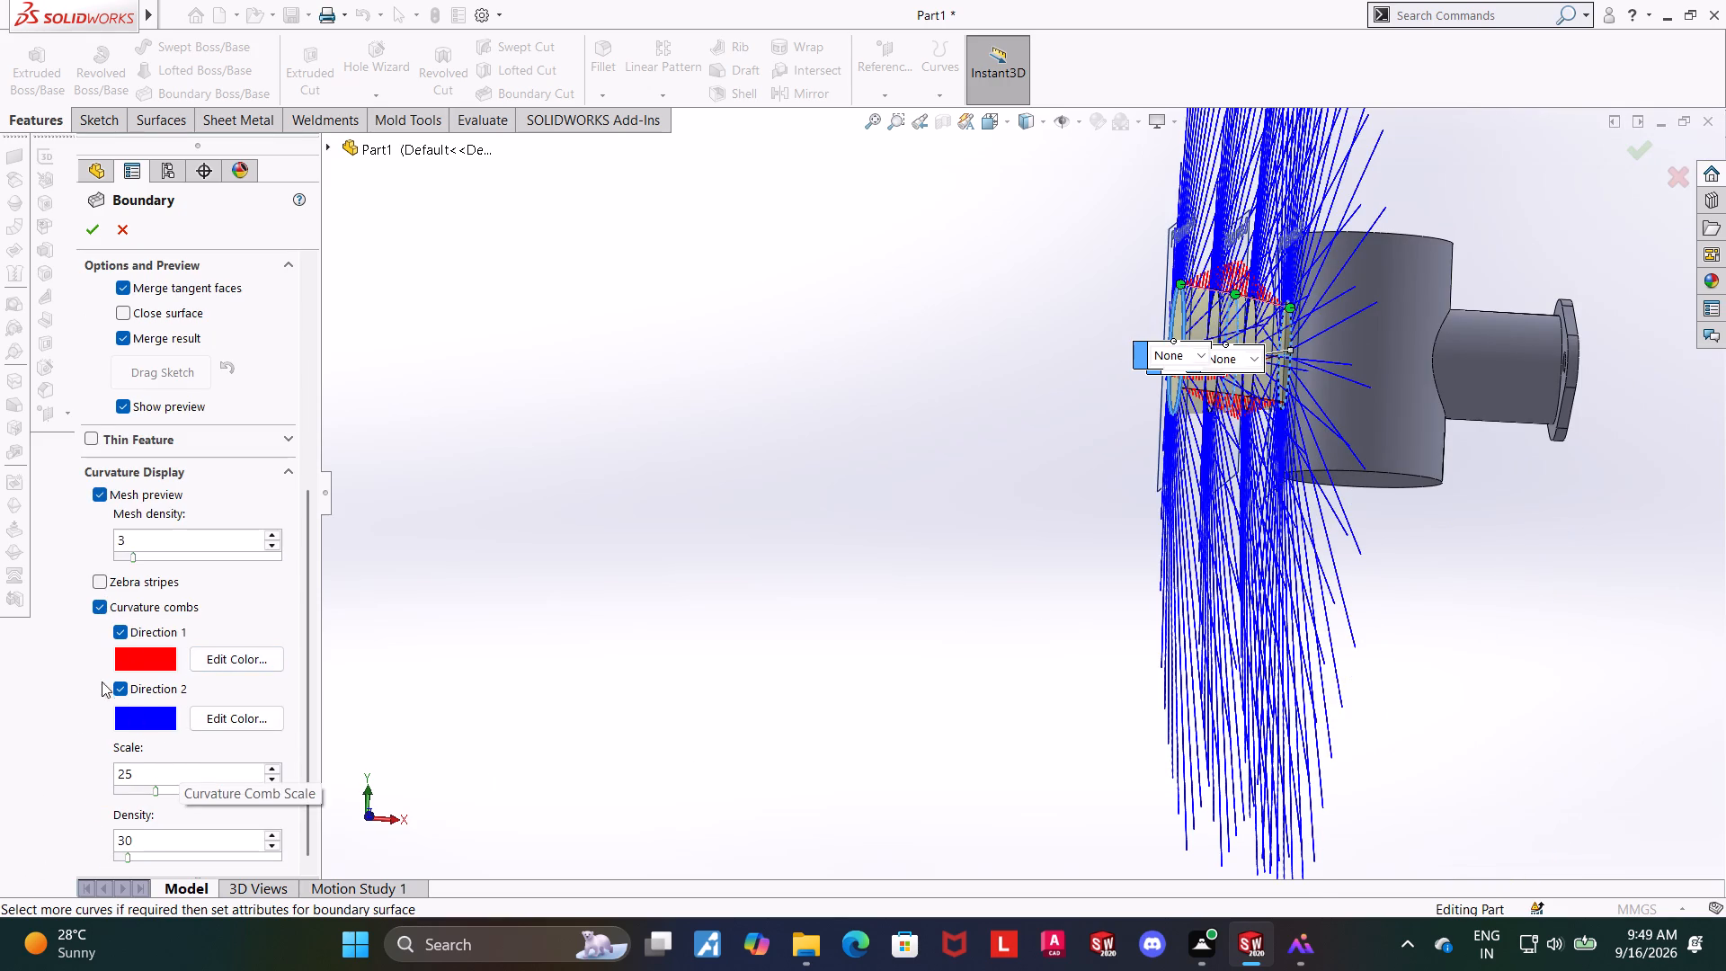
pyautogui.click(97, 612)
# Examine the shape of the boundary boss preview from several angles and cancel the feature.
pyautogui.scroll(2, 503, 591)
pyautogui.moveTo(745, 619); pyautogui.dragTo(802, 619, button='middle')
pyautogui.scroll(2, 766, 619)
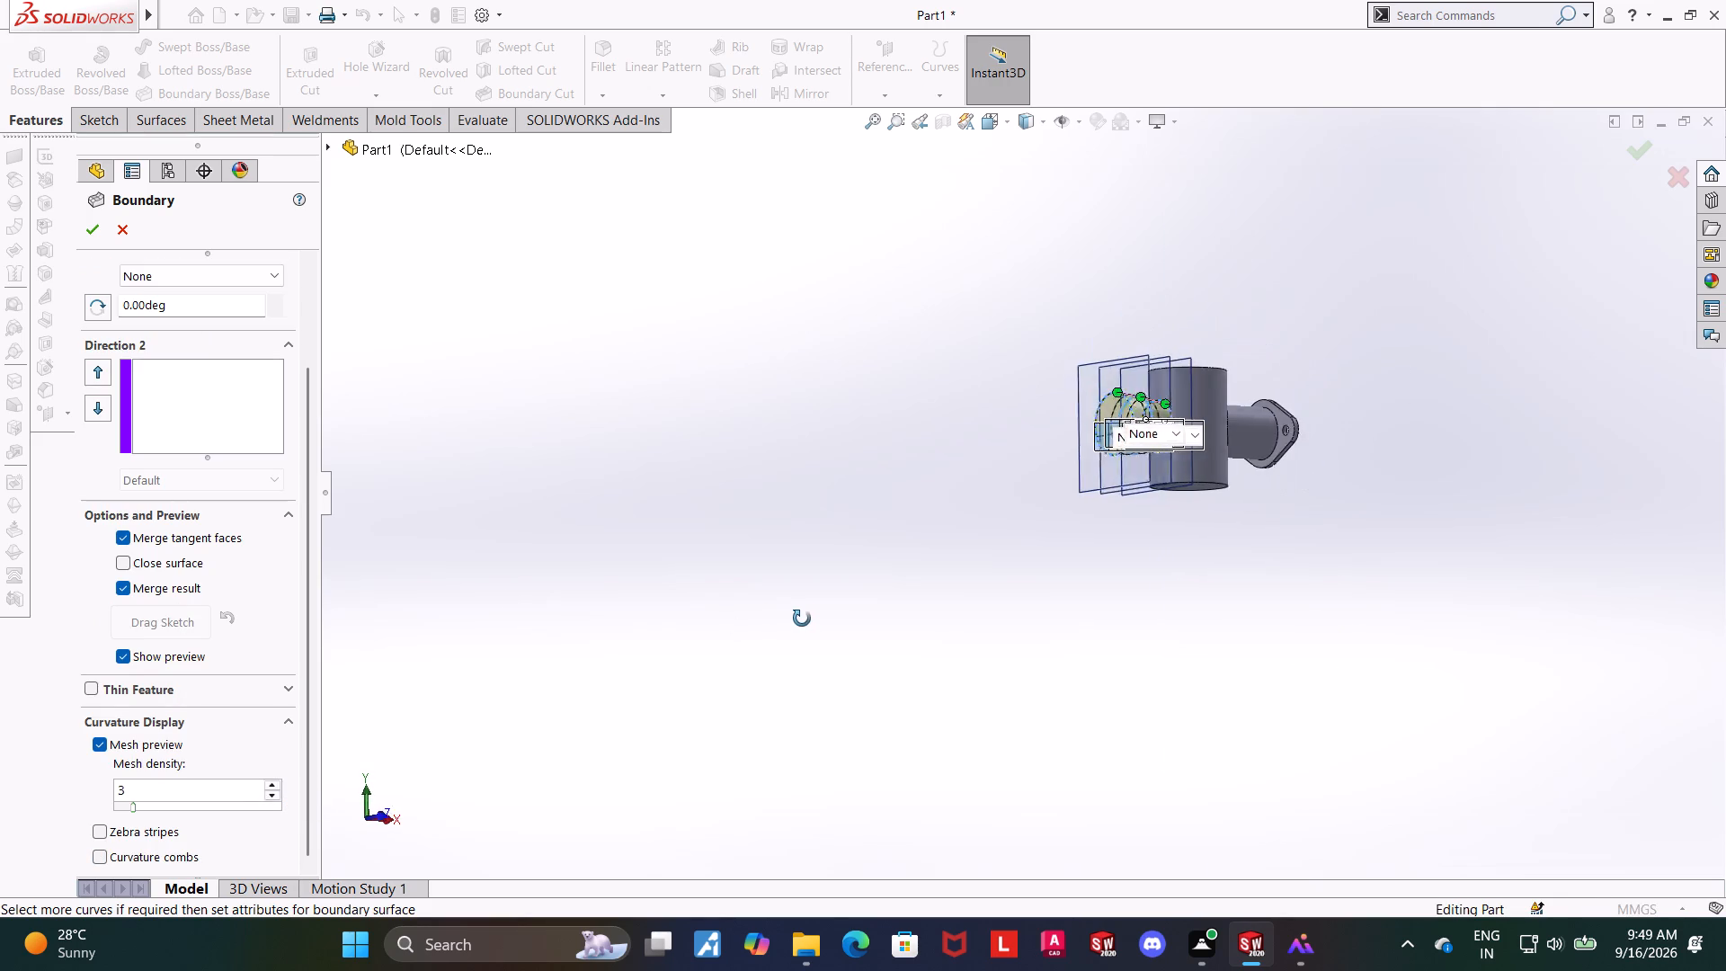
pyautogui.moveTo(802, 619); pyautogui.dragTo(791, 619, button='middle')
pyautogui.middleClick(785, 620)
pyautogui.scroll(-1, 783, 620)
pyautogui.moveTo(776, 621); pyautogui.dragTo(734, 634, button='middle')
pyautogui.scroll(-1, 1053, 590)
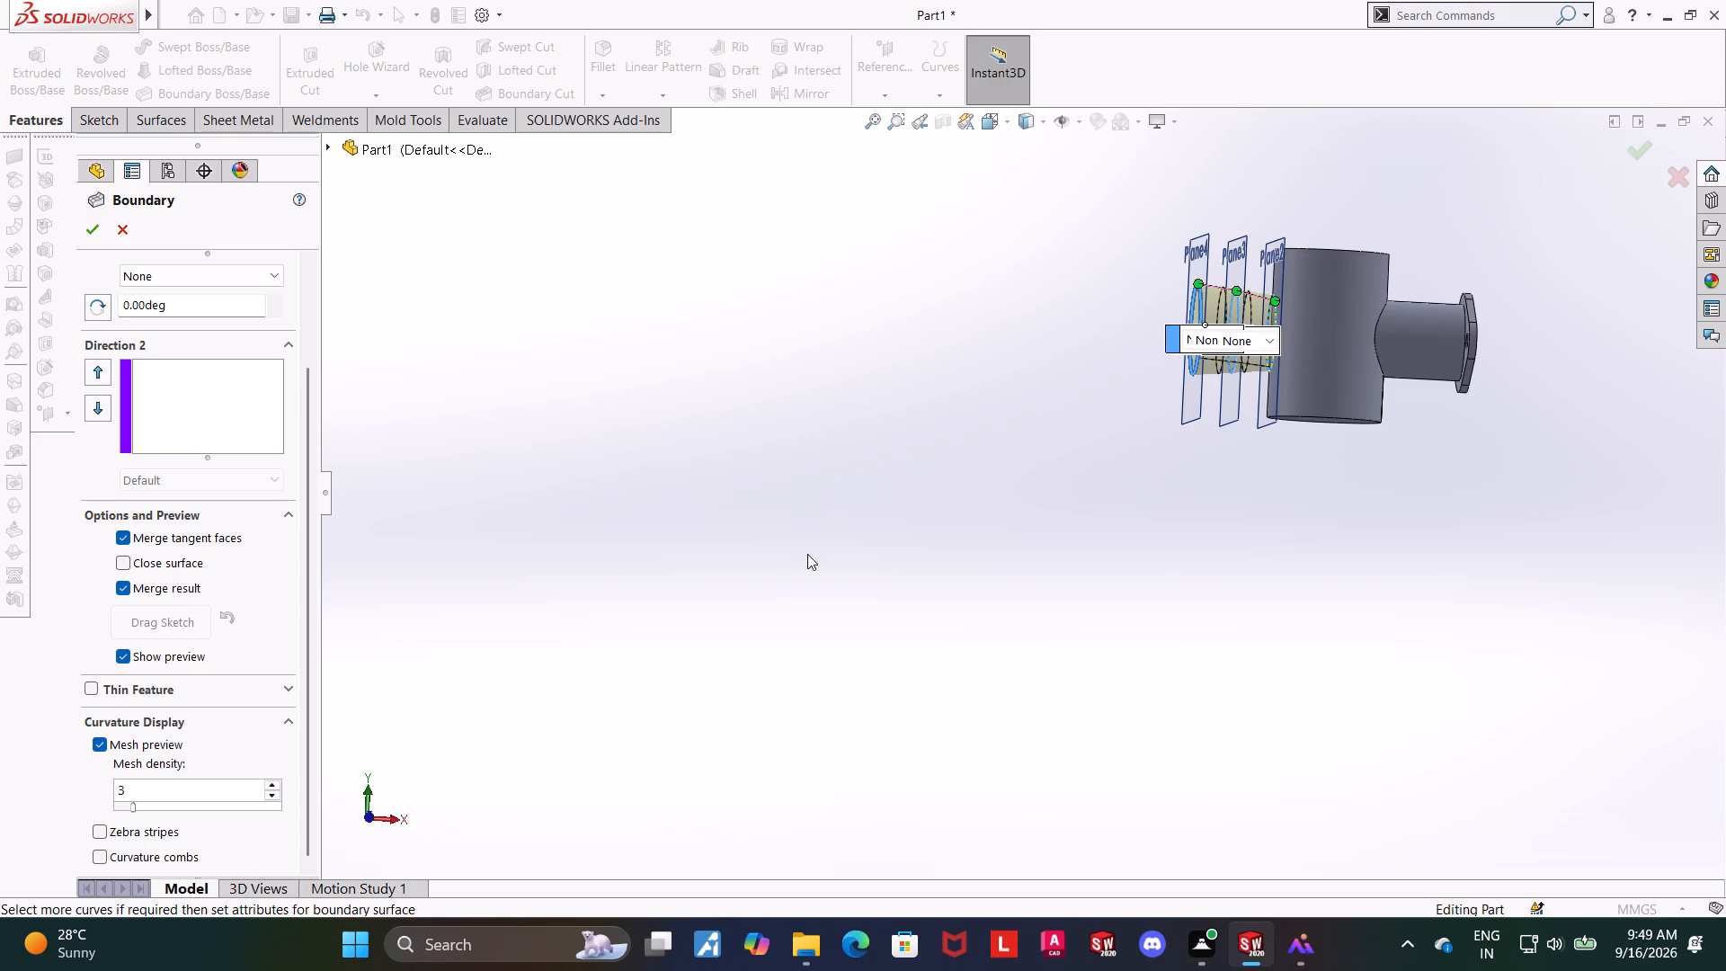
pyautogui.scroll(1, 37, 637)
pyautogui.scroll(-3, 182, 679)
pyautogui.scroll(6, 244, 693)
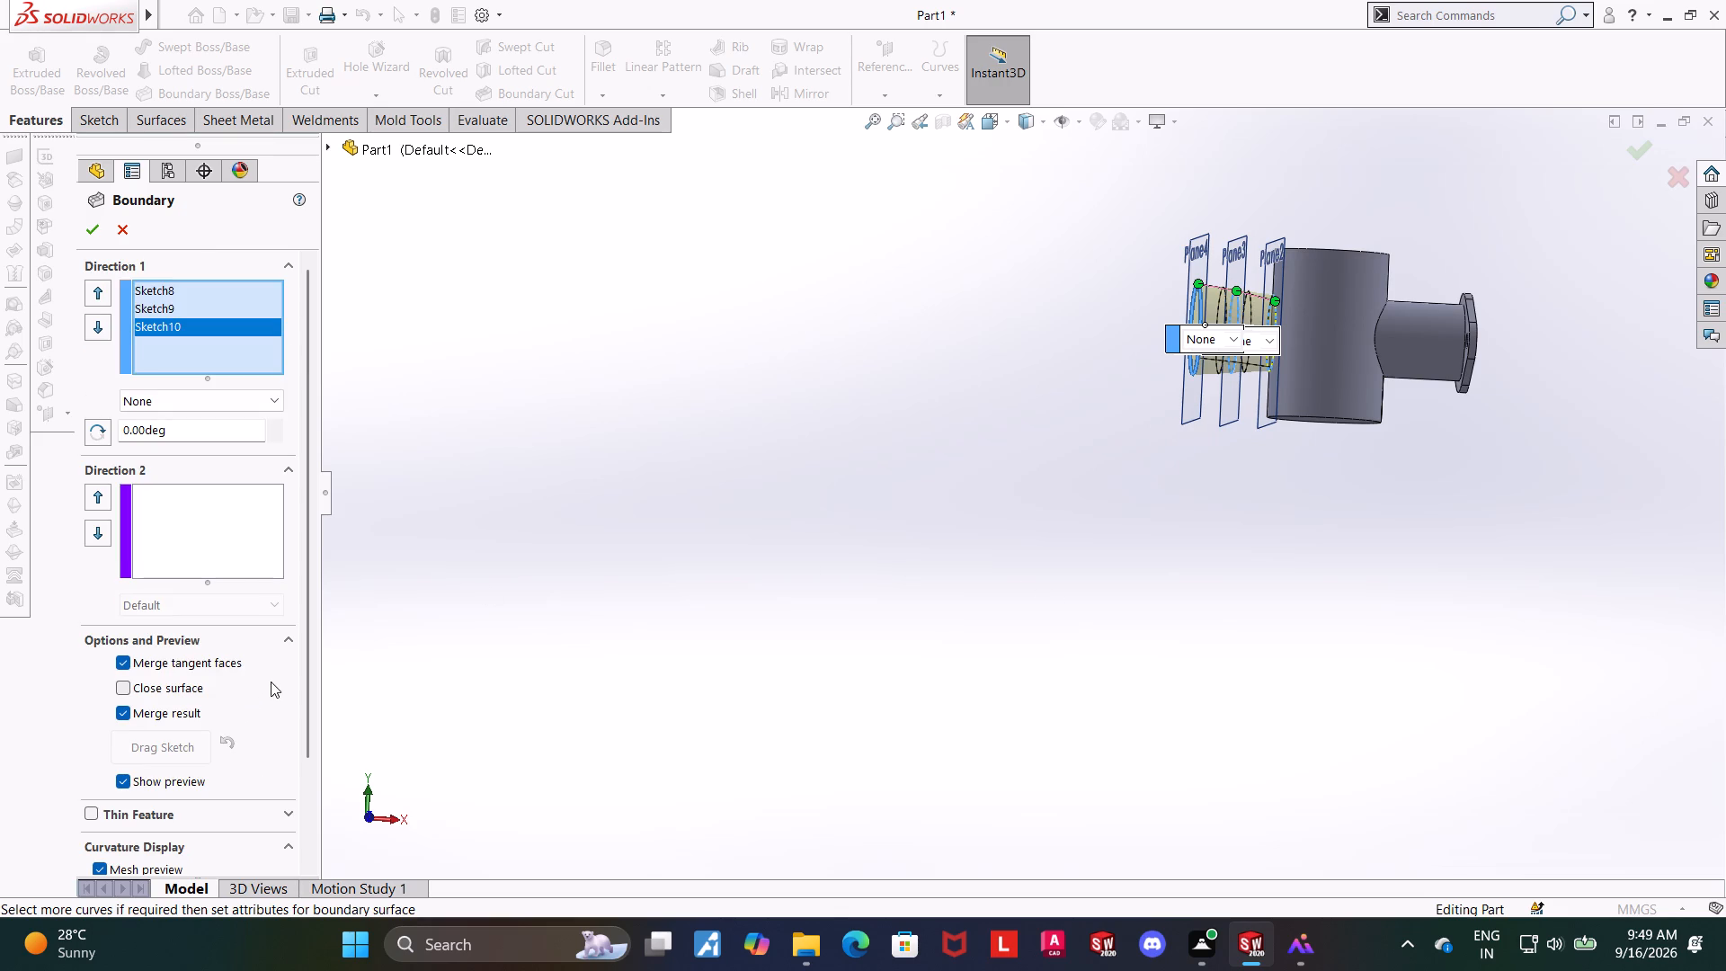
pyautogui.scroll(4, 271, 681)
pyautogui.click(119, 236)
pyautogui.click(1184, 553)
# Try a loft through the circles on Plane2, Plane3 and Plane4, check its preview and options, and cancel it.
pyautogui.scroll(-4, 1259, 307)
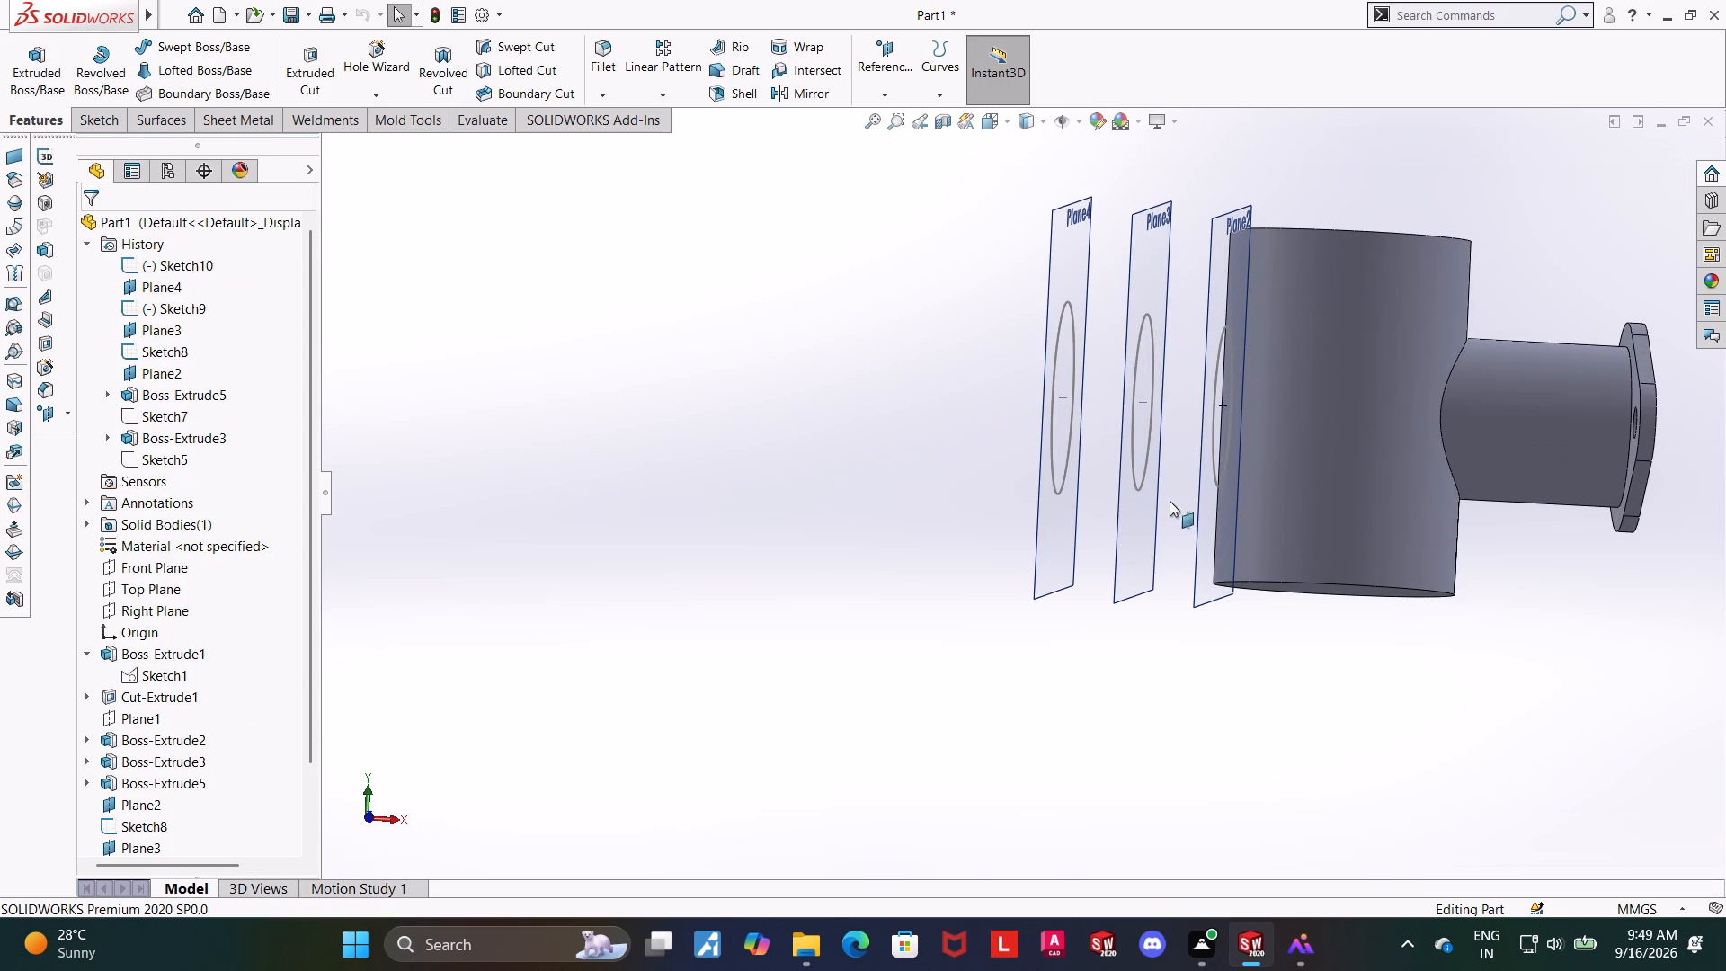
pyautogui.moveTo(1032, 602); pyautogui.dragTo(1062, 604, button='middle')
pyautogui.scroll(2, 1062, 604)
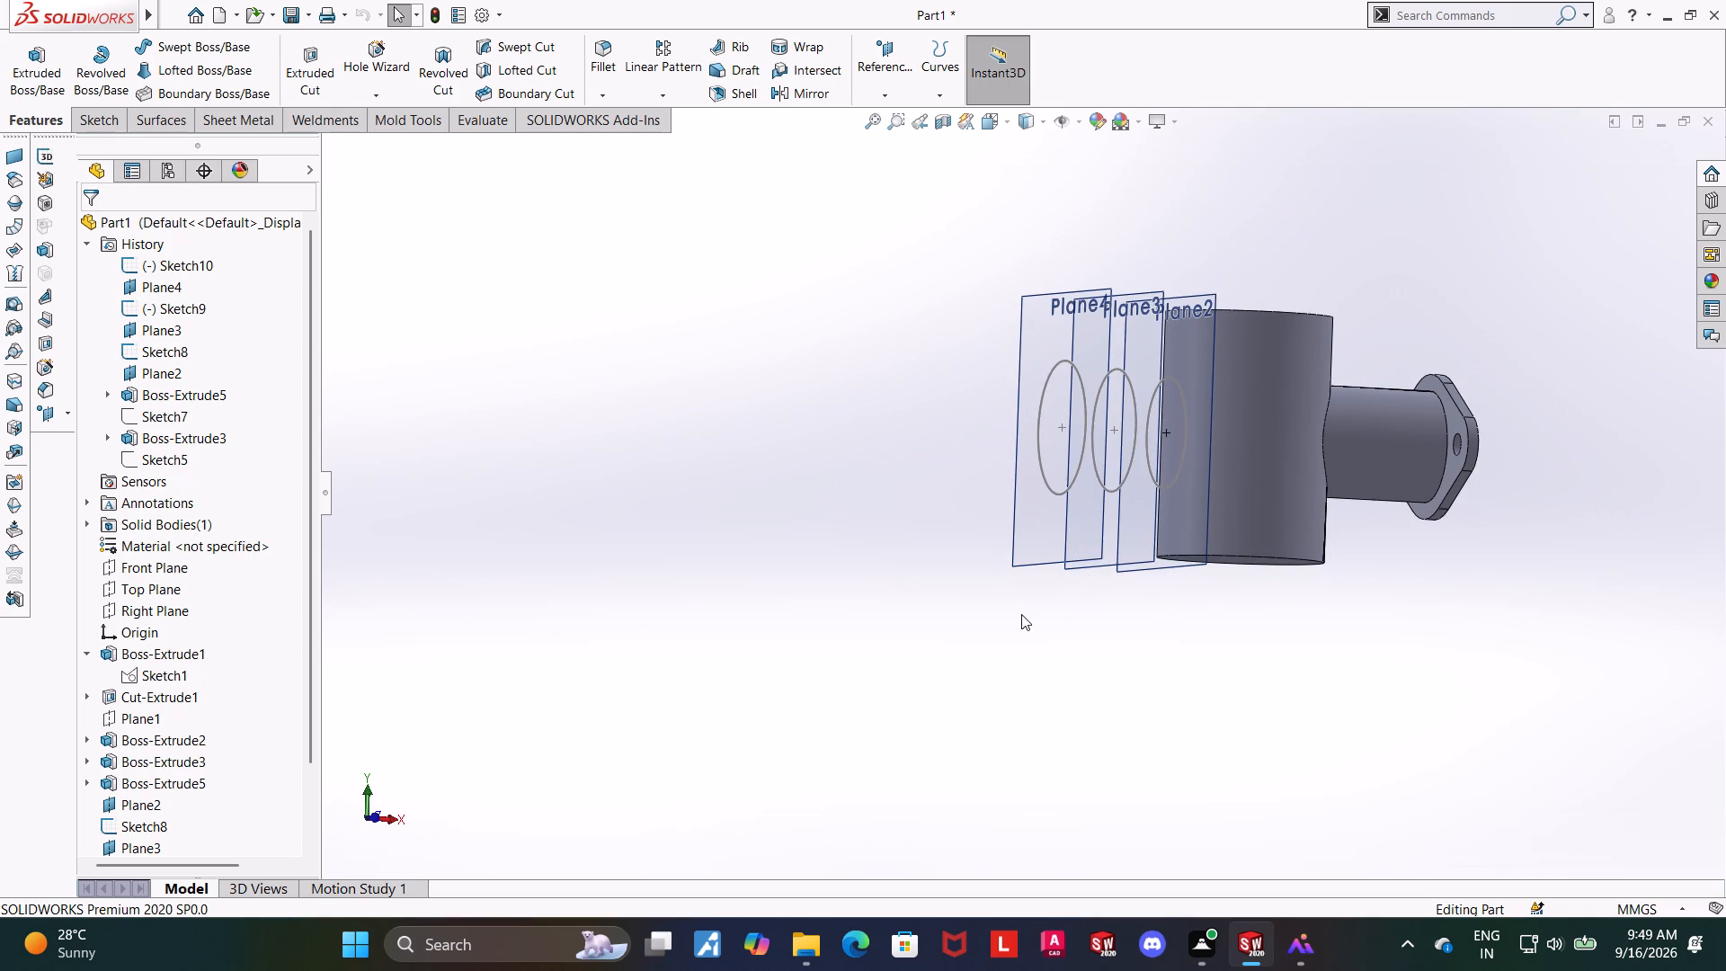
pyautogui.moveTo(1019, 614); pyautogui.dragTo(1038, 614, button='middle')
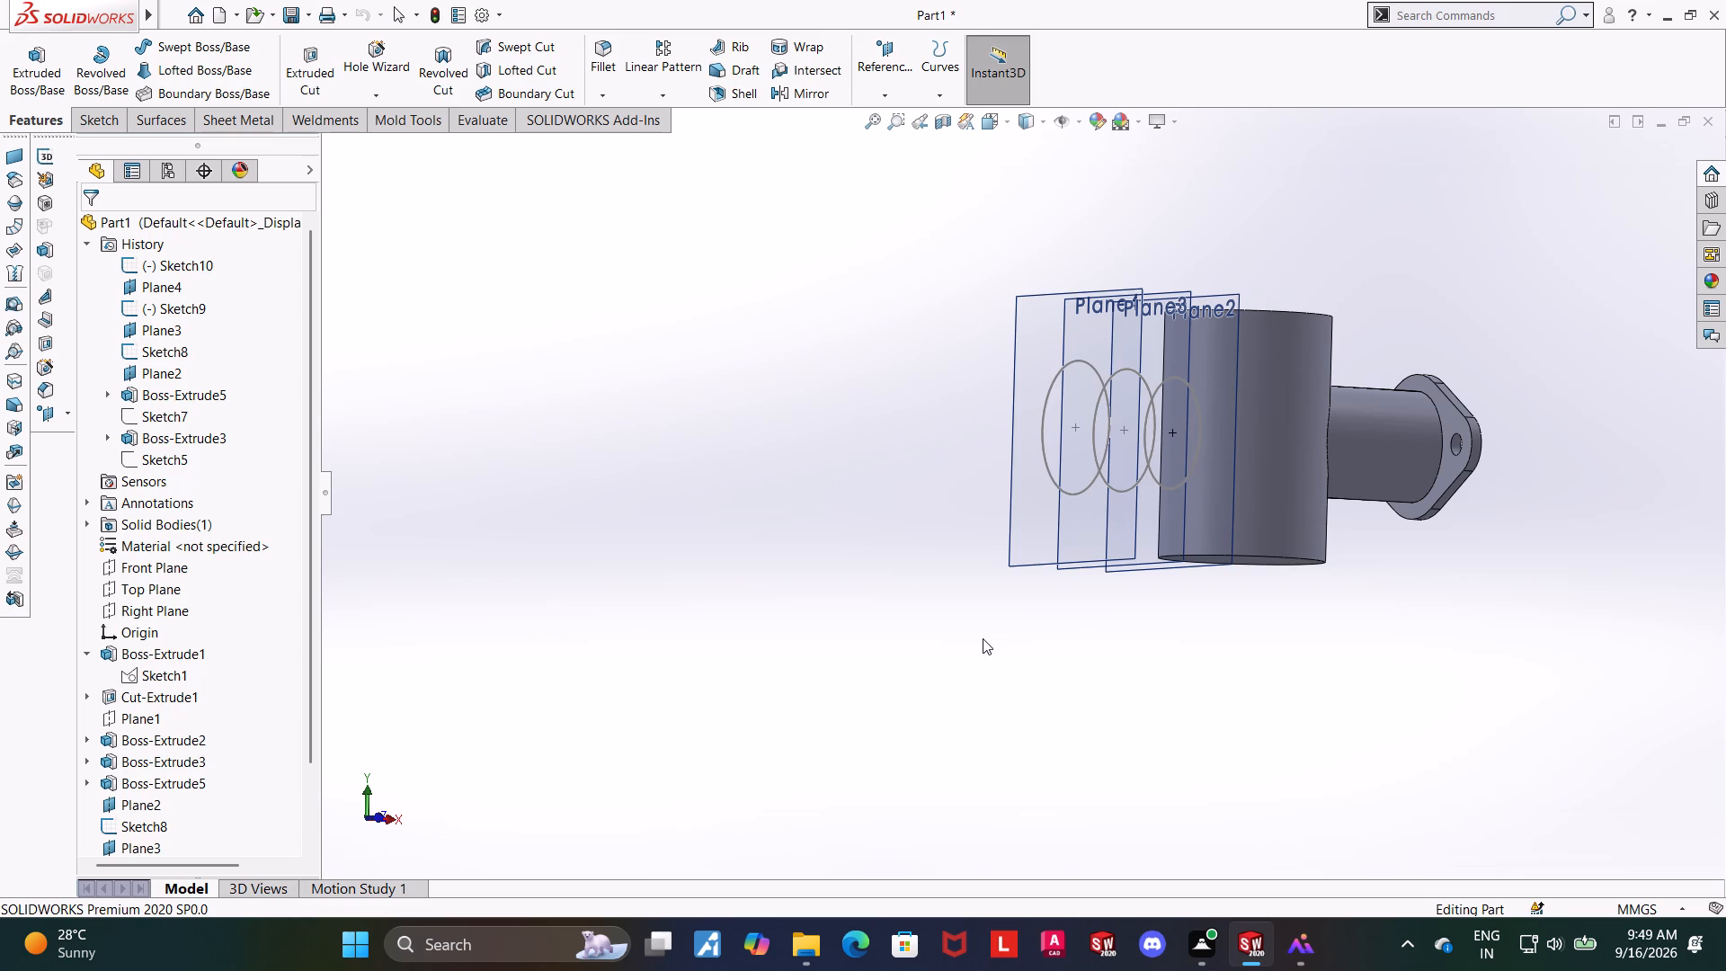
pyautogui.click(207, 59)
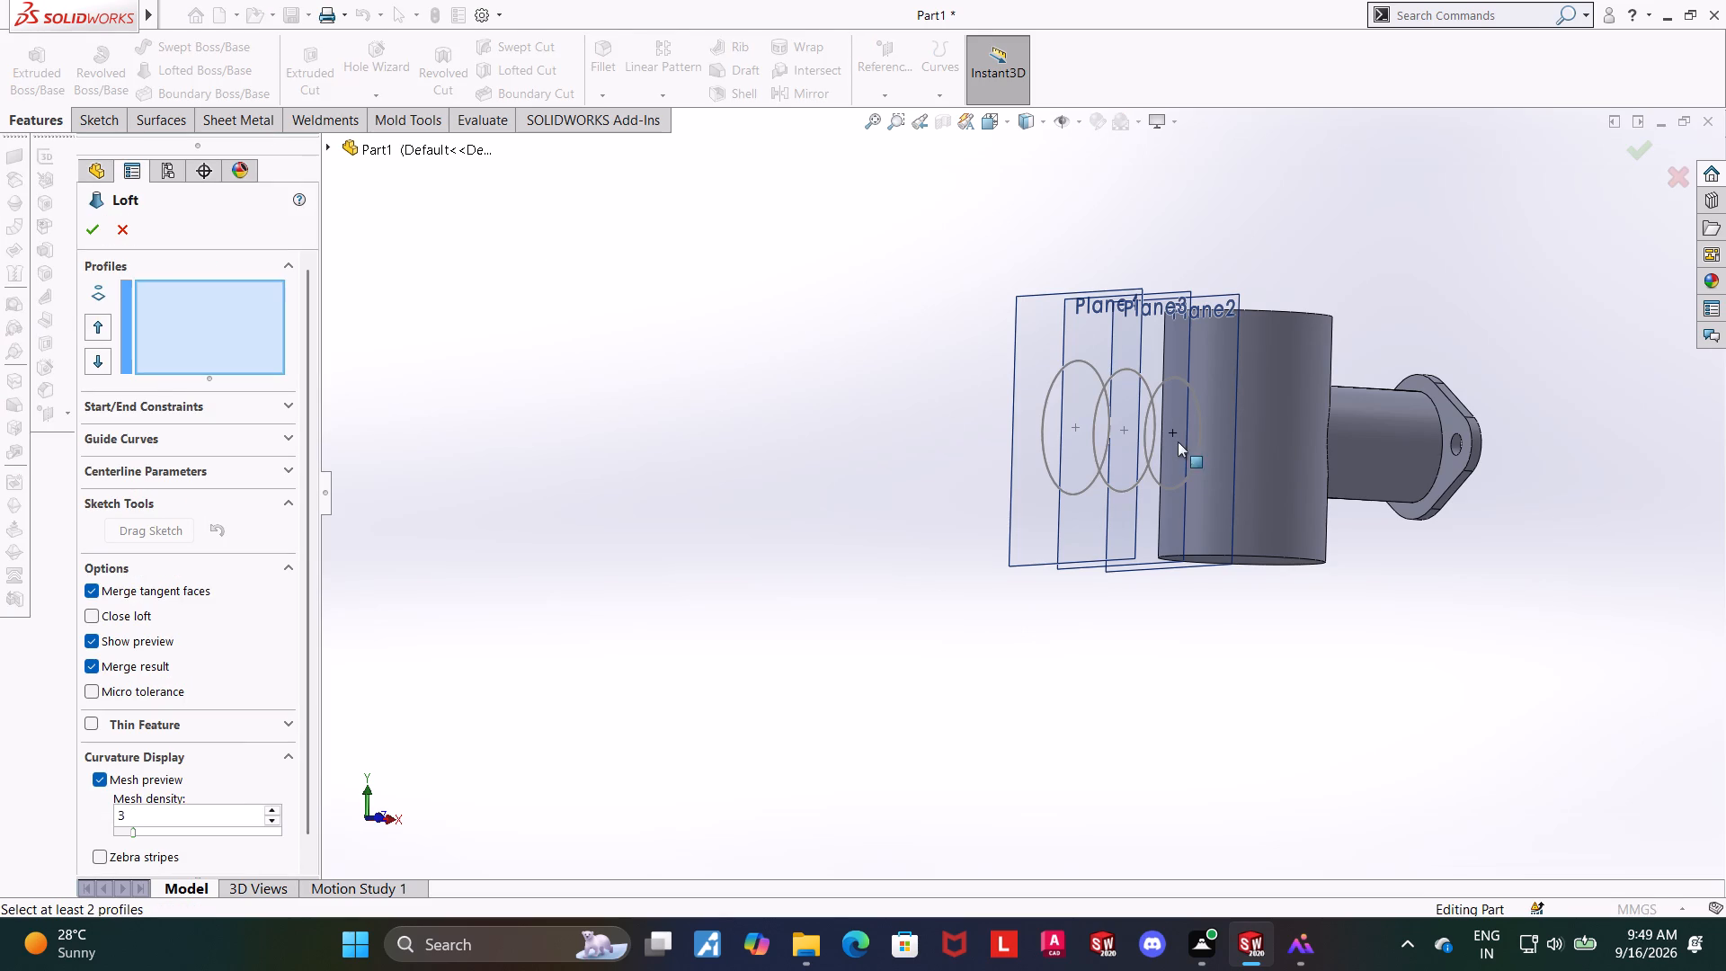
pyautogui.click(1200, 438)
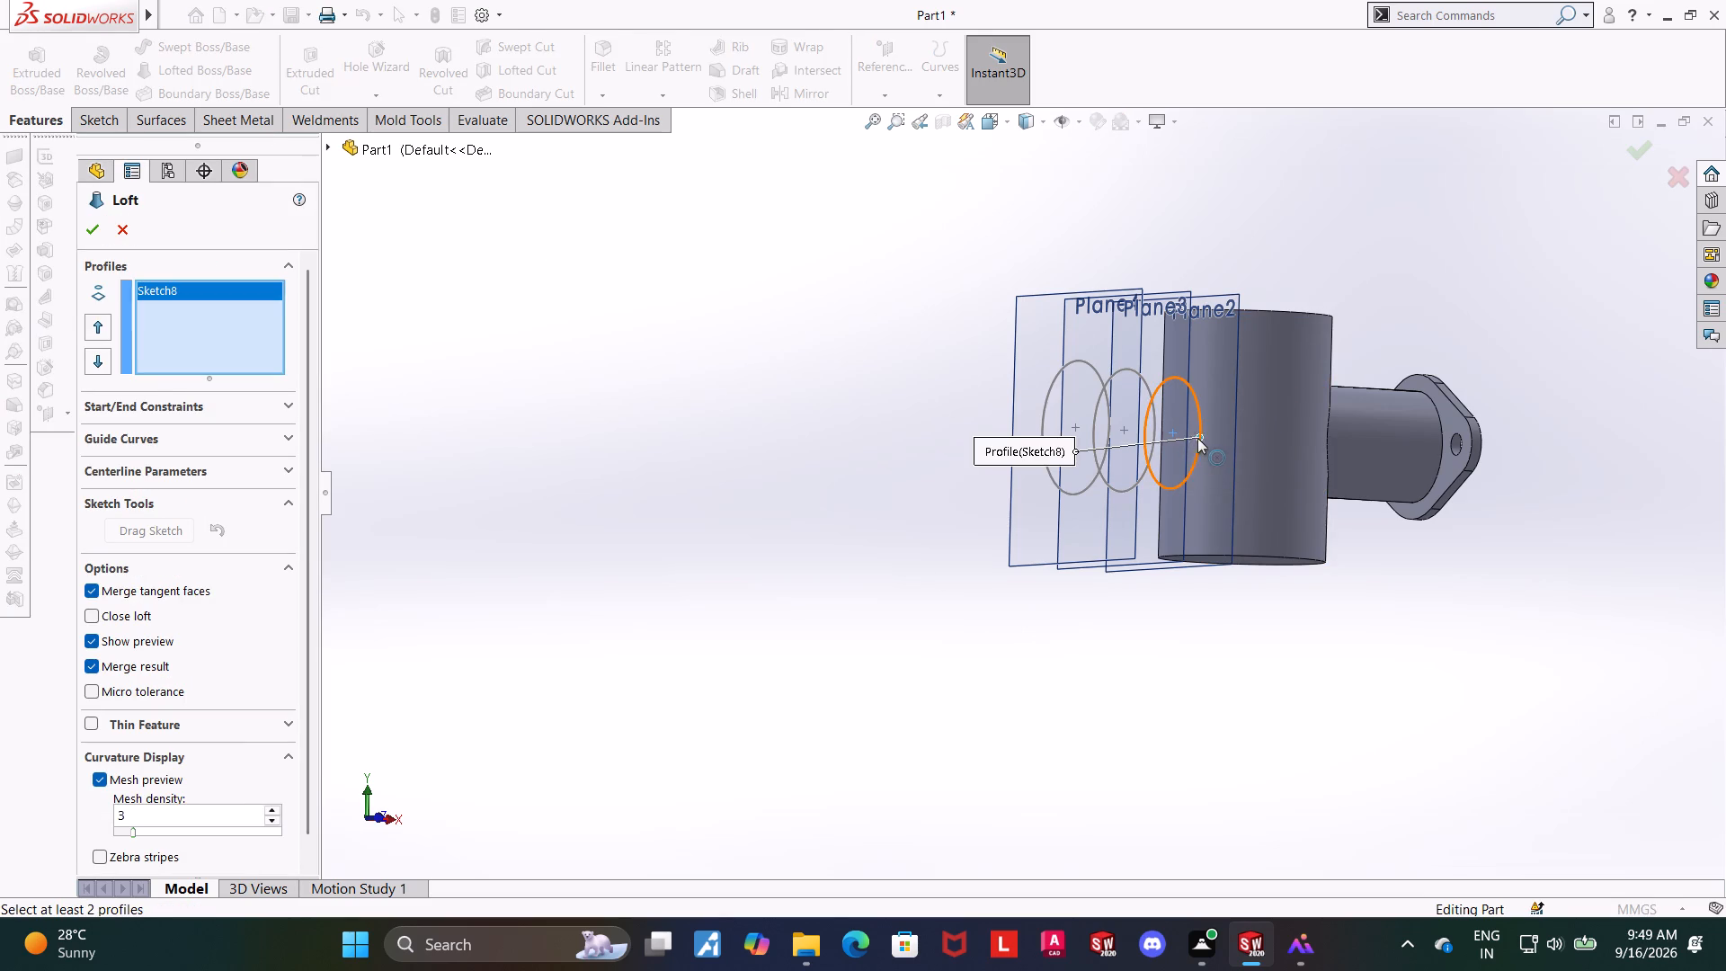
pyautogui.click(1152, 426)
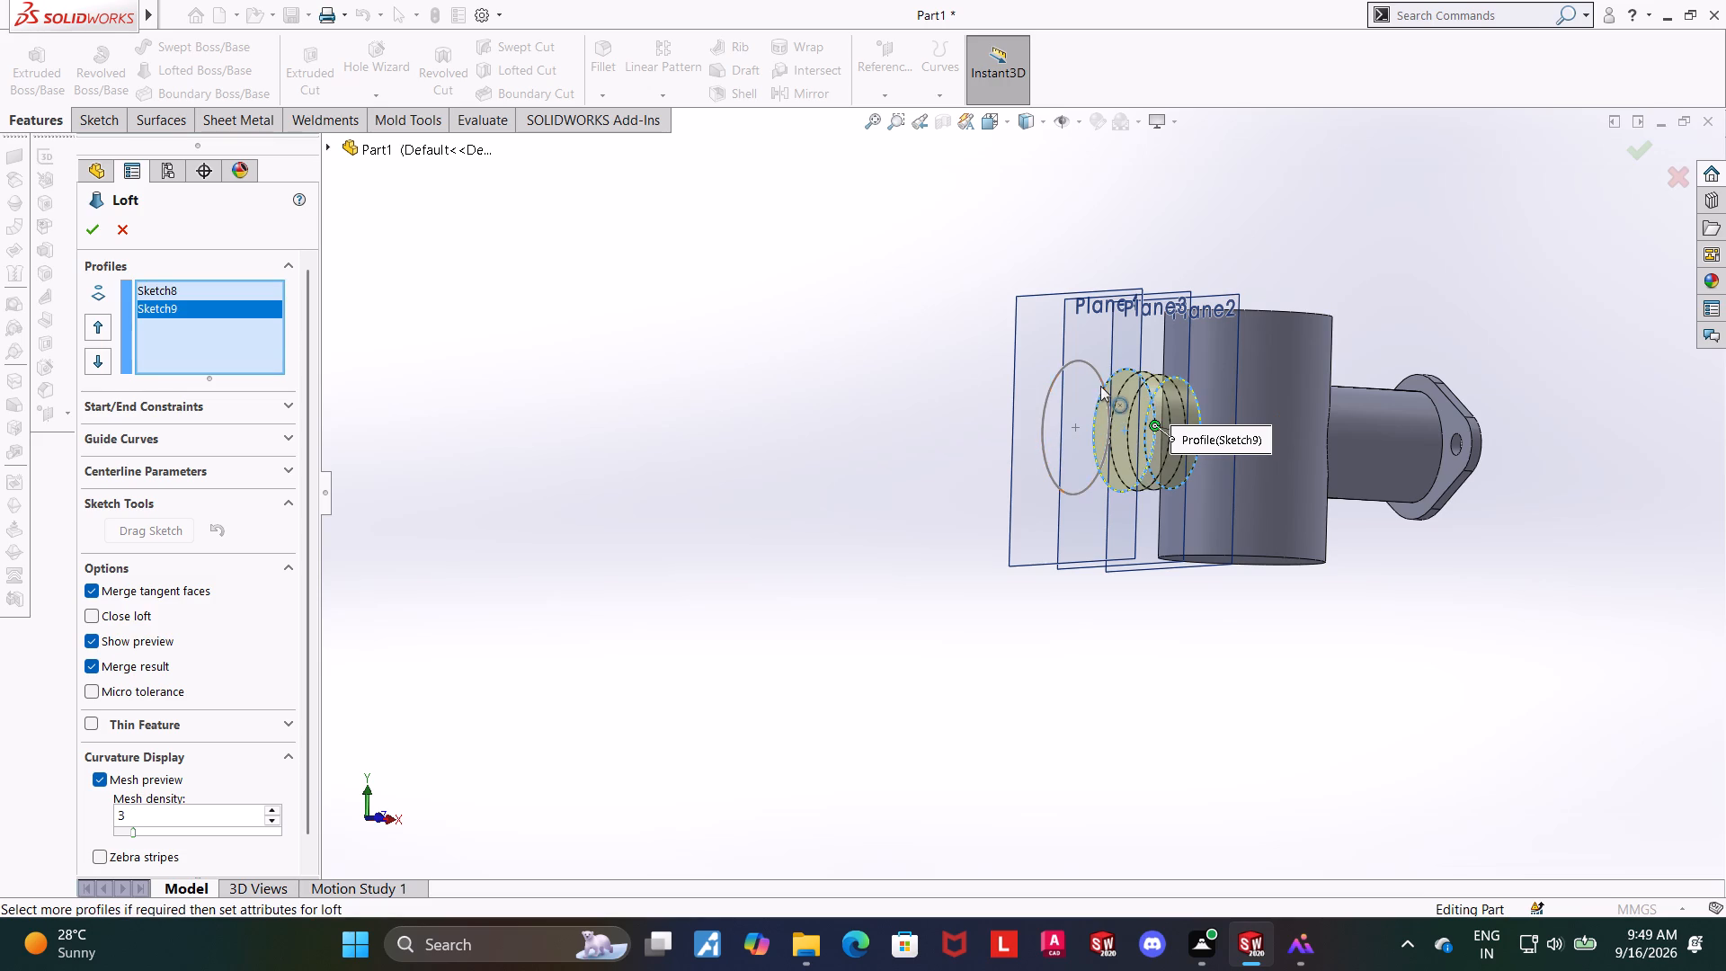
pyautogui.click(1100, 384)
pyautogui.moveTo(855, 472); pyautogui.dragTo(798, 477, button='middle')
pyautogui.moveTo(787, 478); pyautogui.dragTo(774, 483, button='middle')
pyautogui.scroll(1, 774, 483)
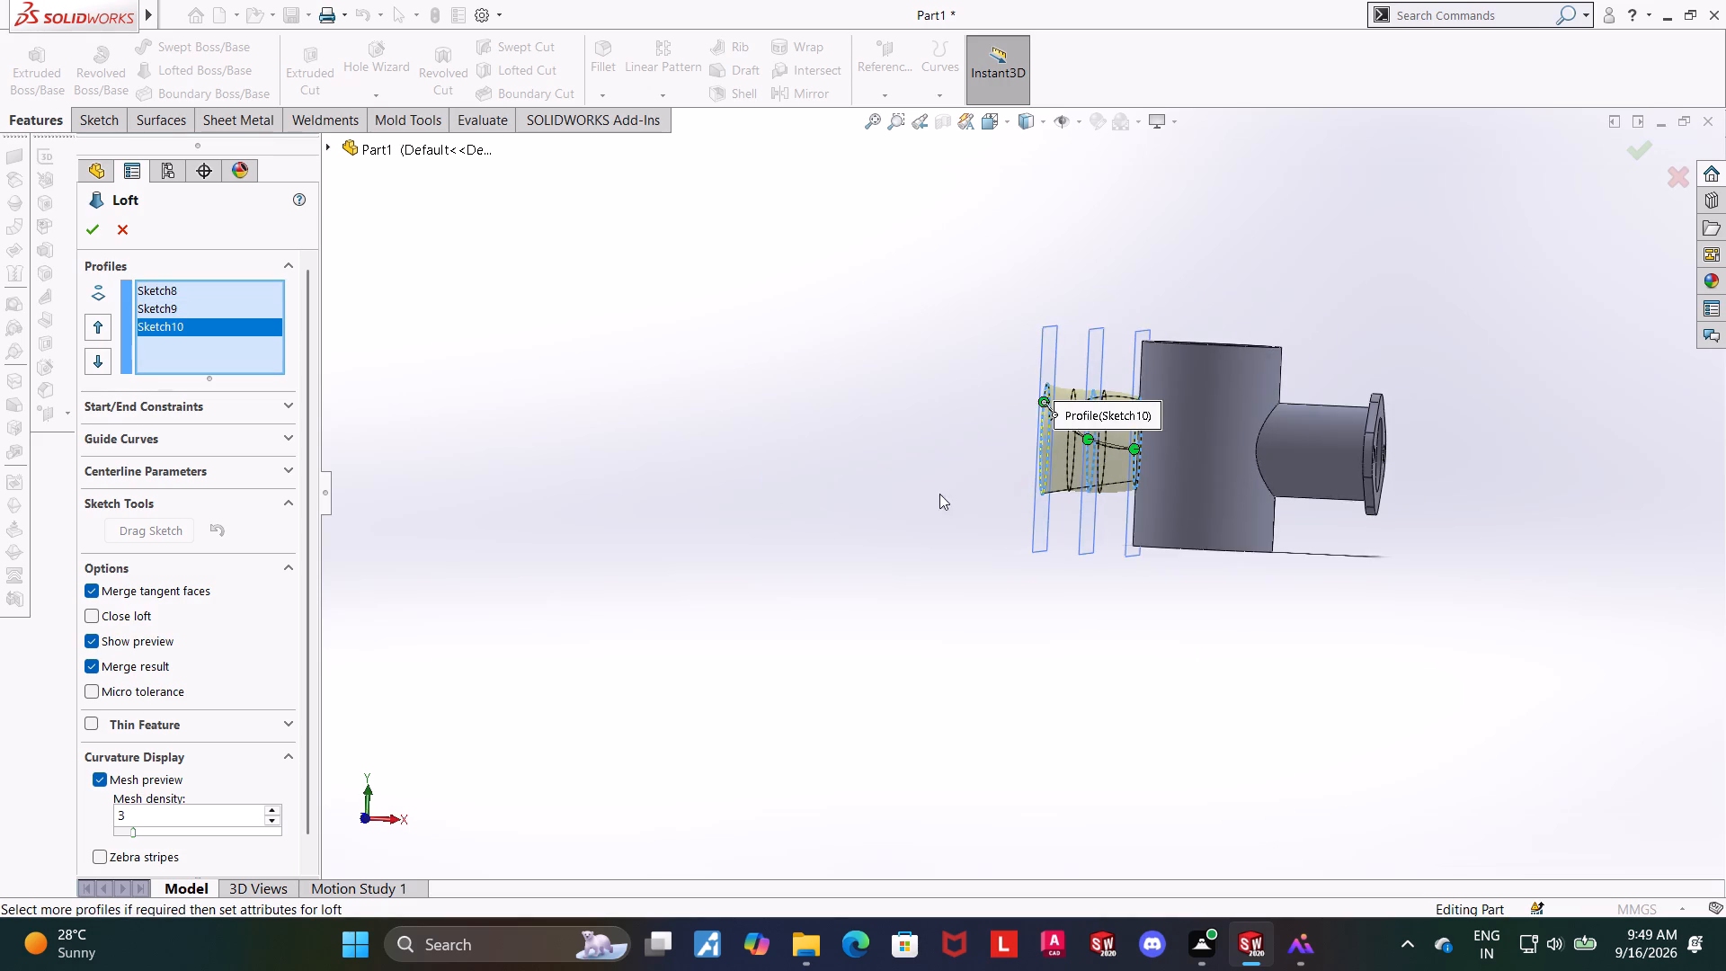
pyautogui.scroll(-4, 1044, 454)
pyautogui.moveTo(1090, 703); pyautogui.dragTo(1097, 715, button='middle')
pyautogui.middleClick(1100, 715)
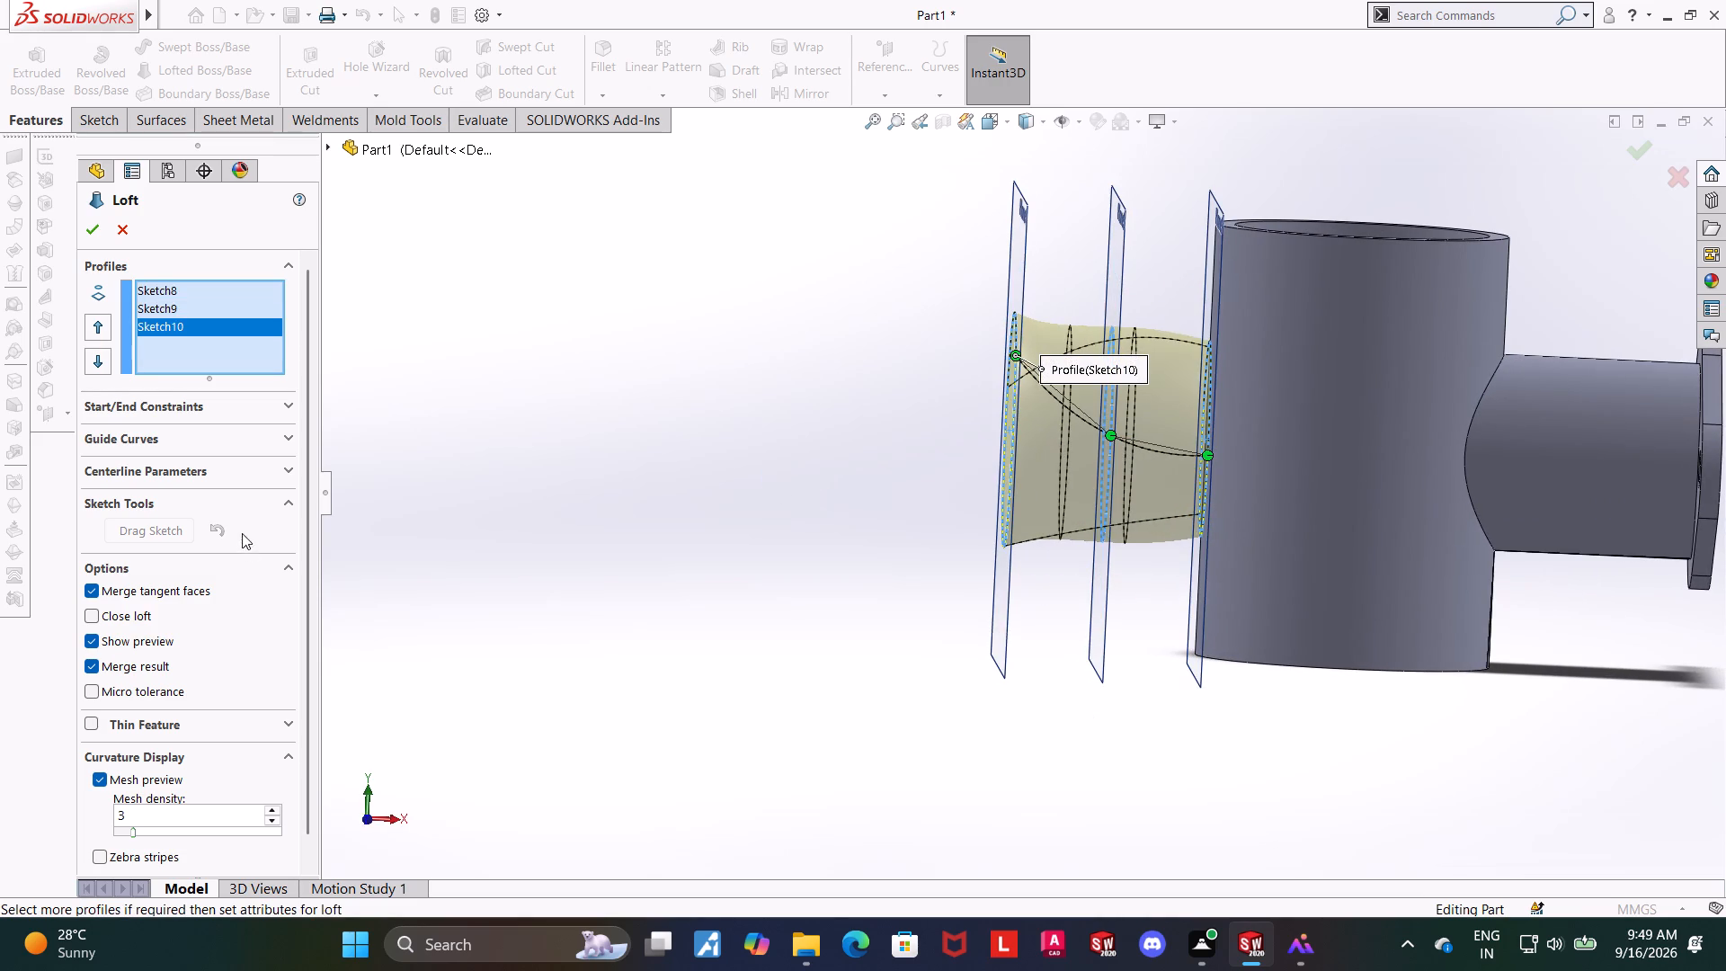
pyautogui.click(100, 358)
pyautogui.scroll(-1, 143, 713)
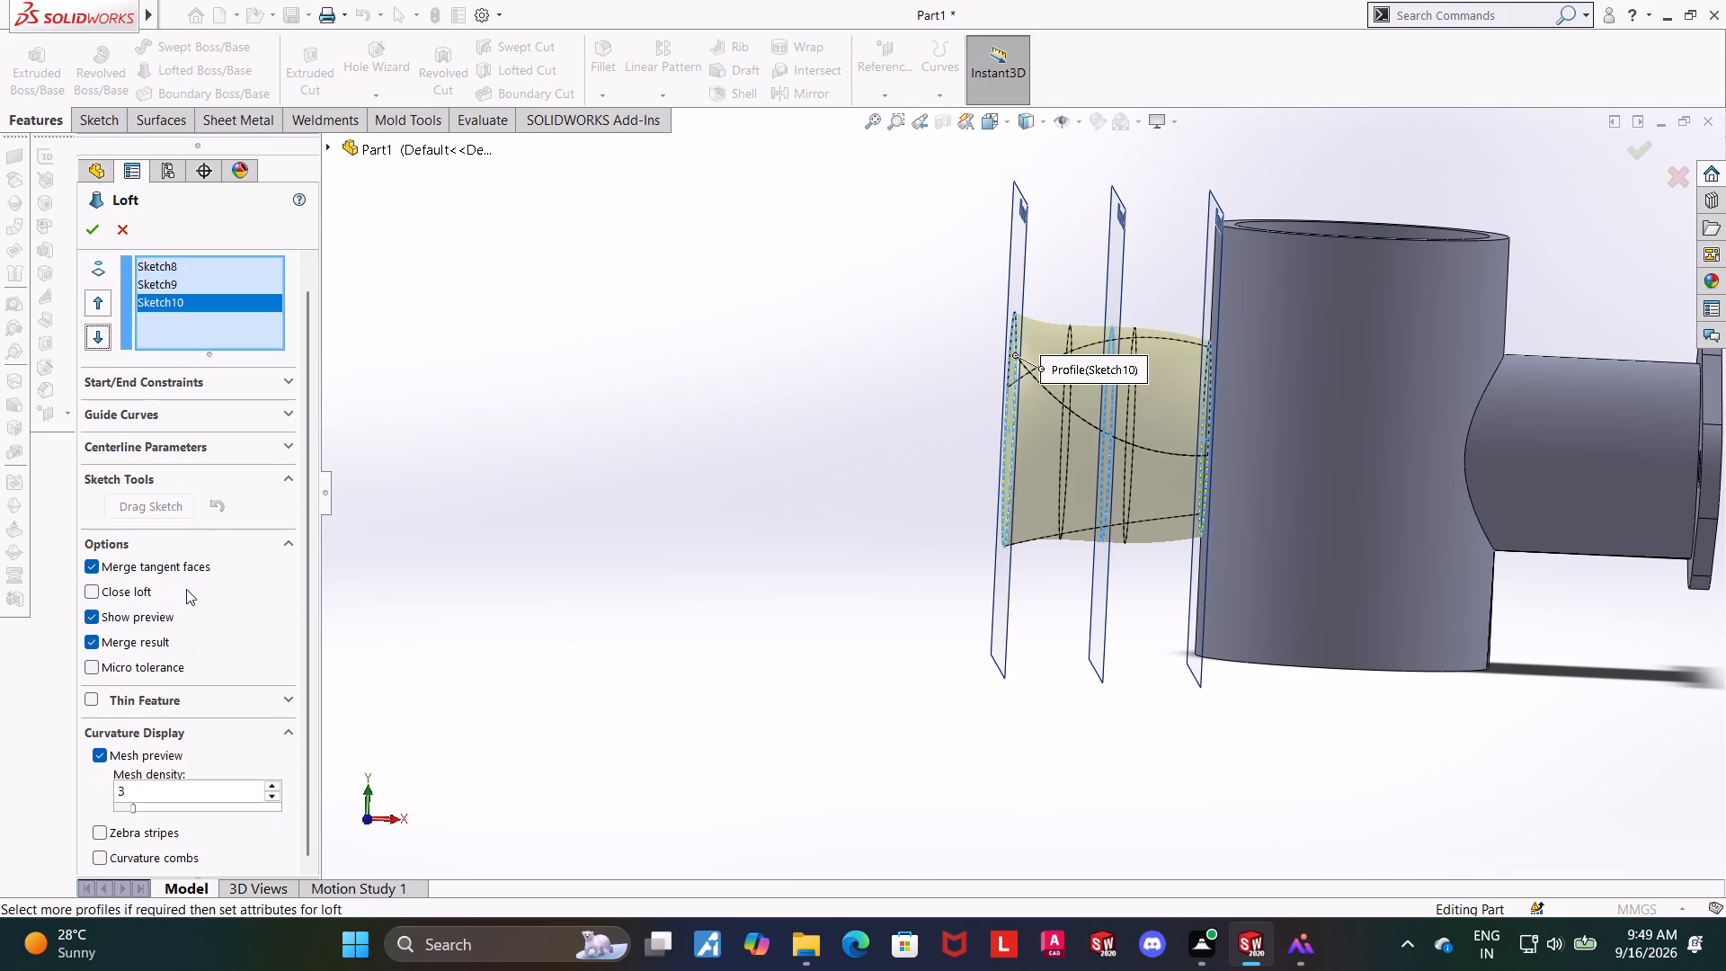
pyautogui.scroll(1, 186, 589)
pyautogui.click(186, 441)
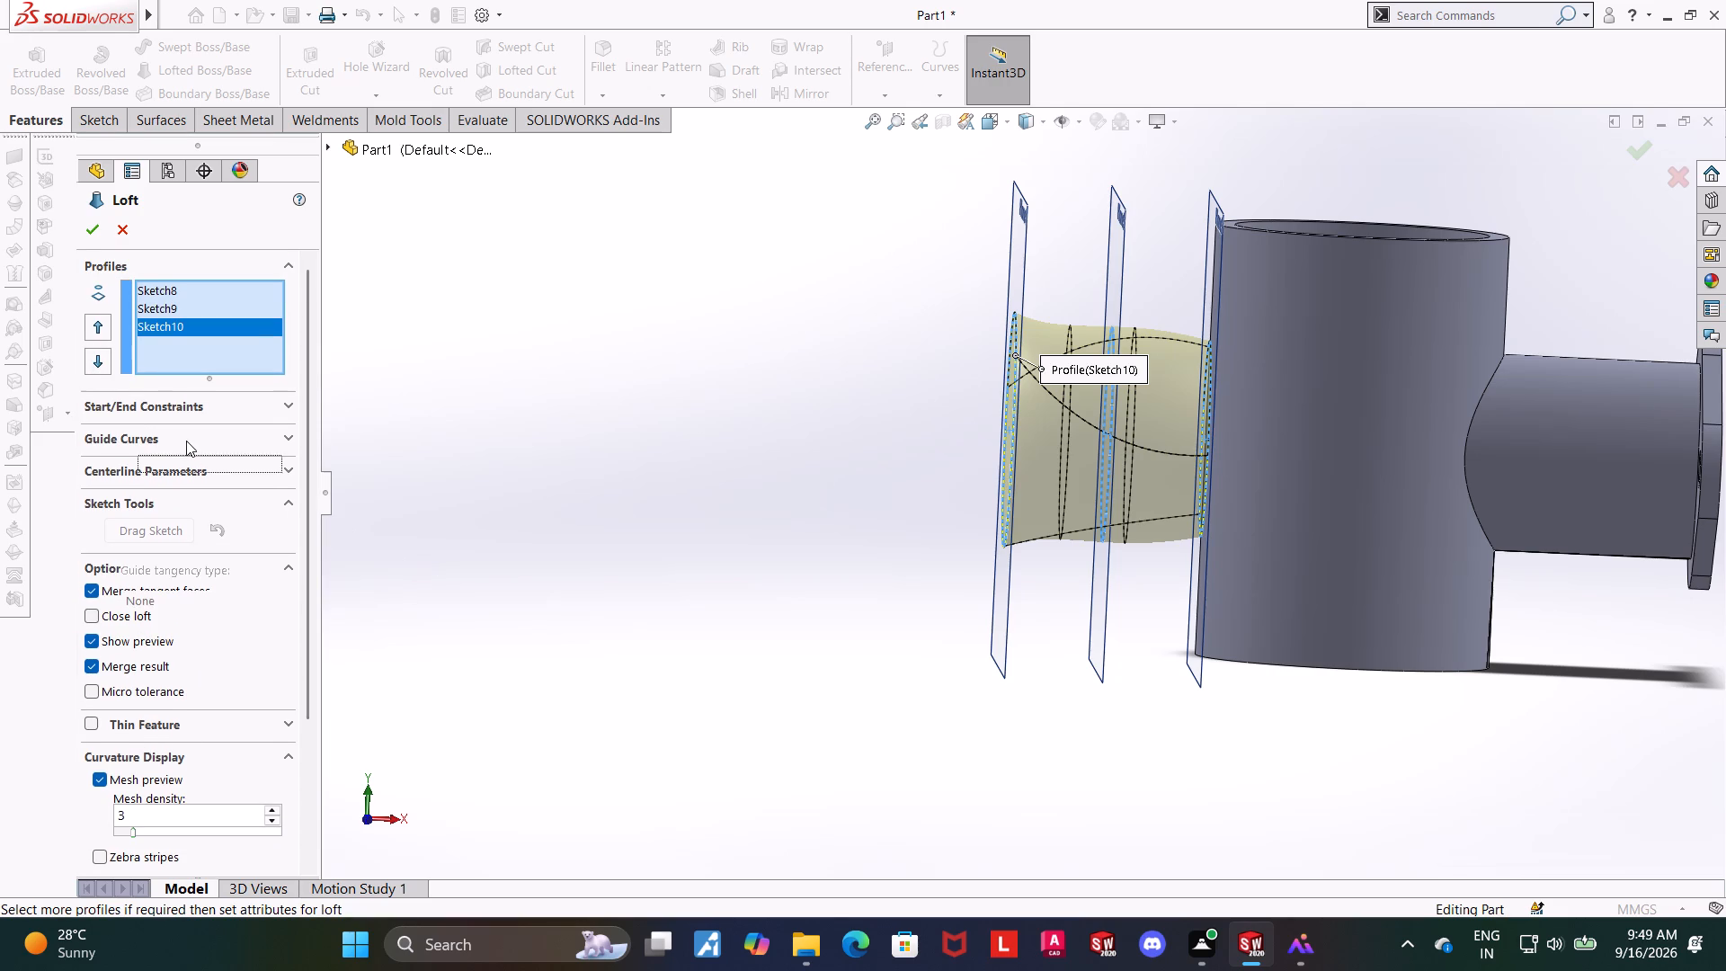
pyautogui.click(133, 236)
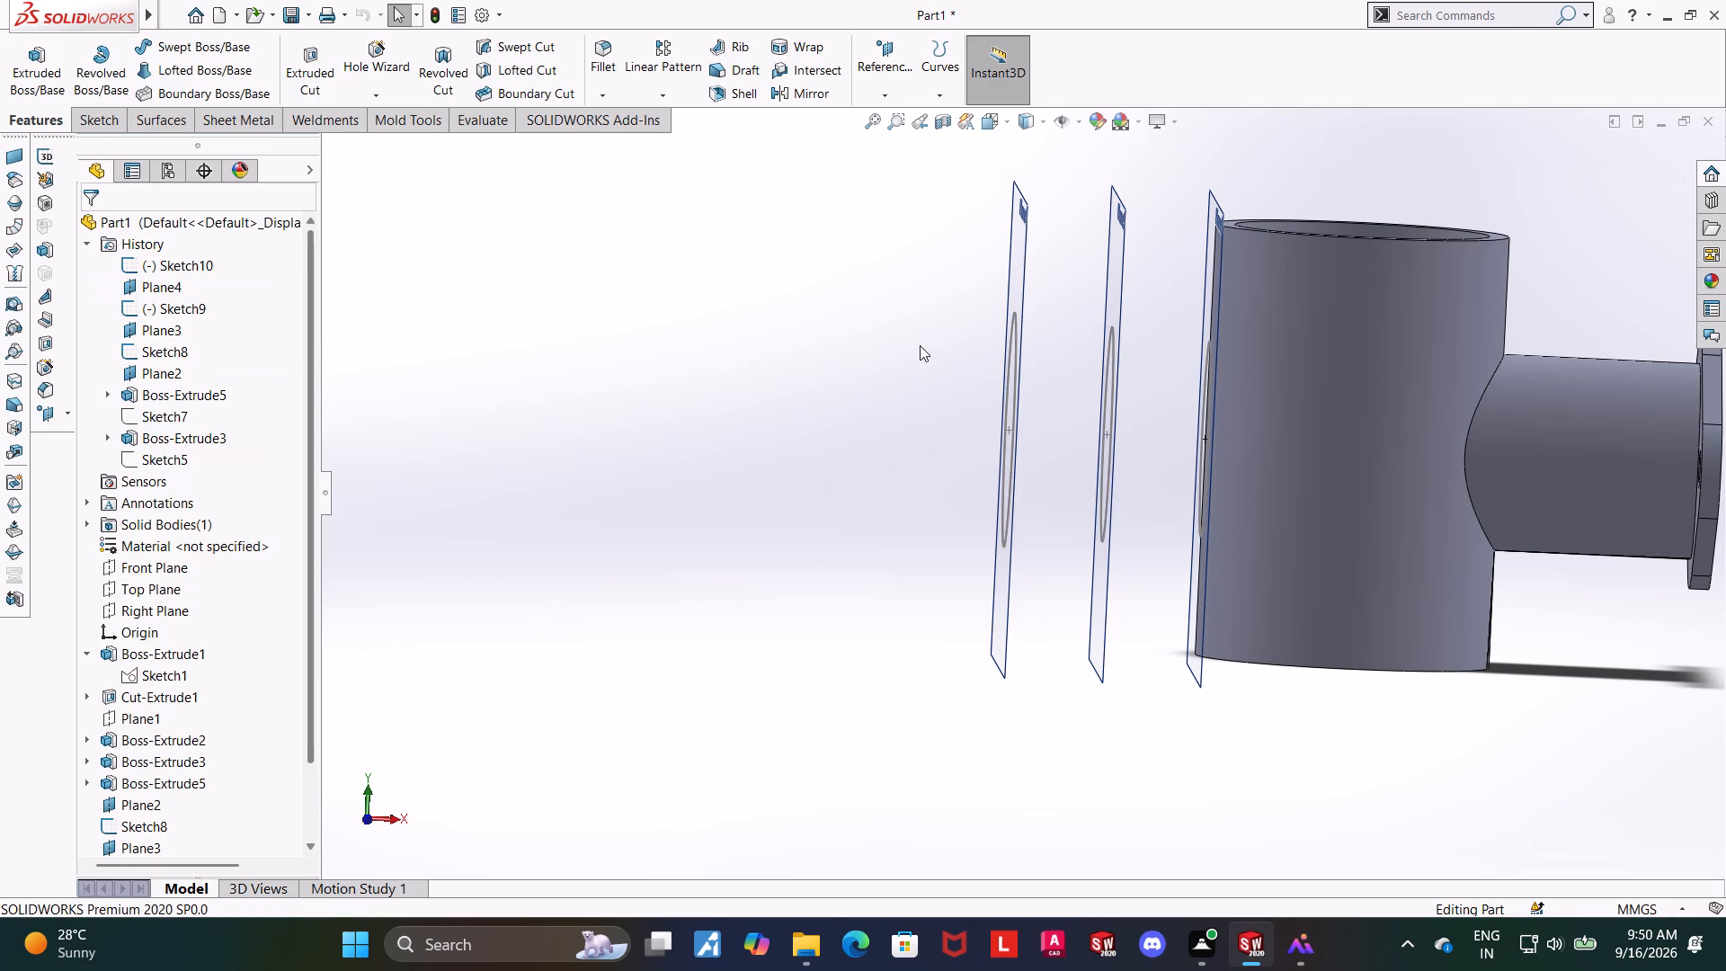
# Start a new sketch on the Front Plane and orient the view normal to it.
pyautogui.click(147, 564)
pyautogui.moveTo(688, 570); pyautogui.dragTo(776, 565, button='middle')
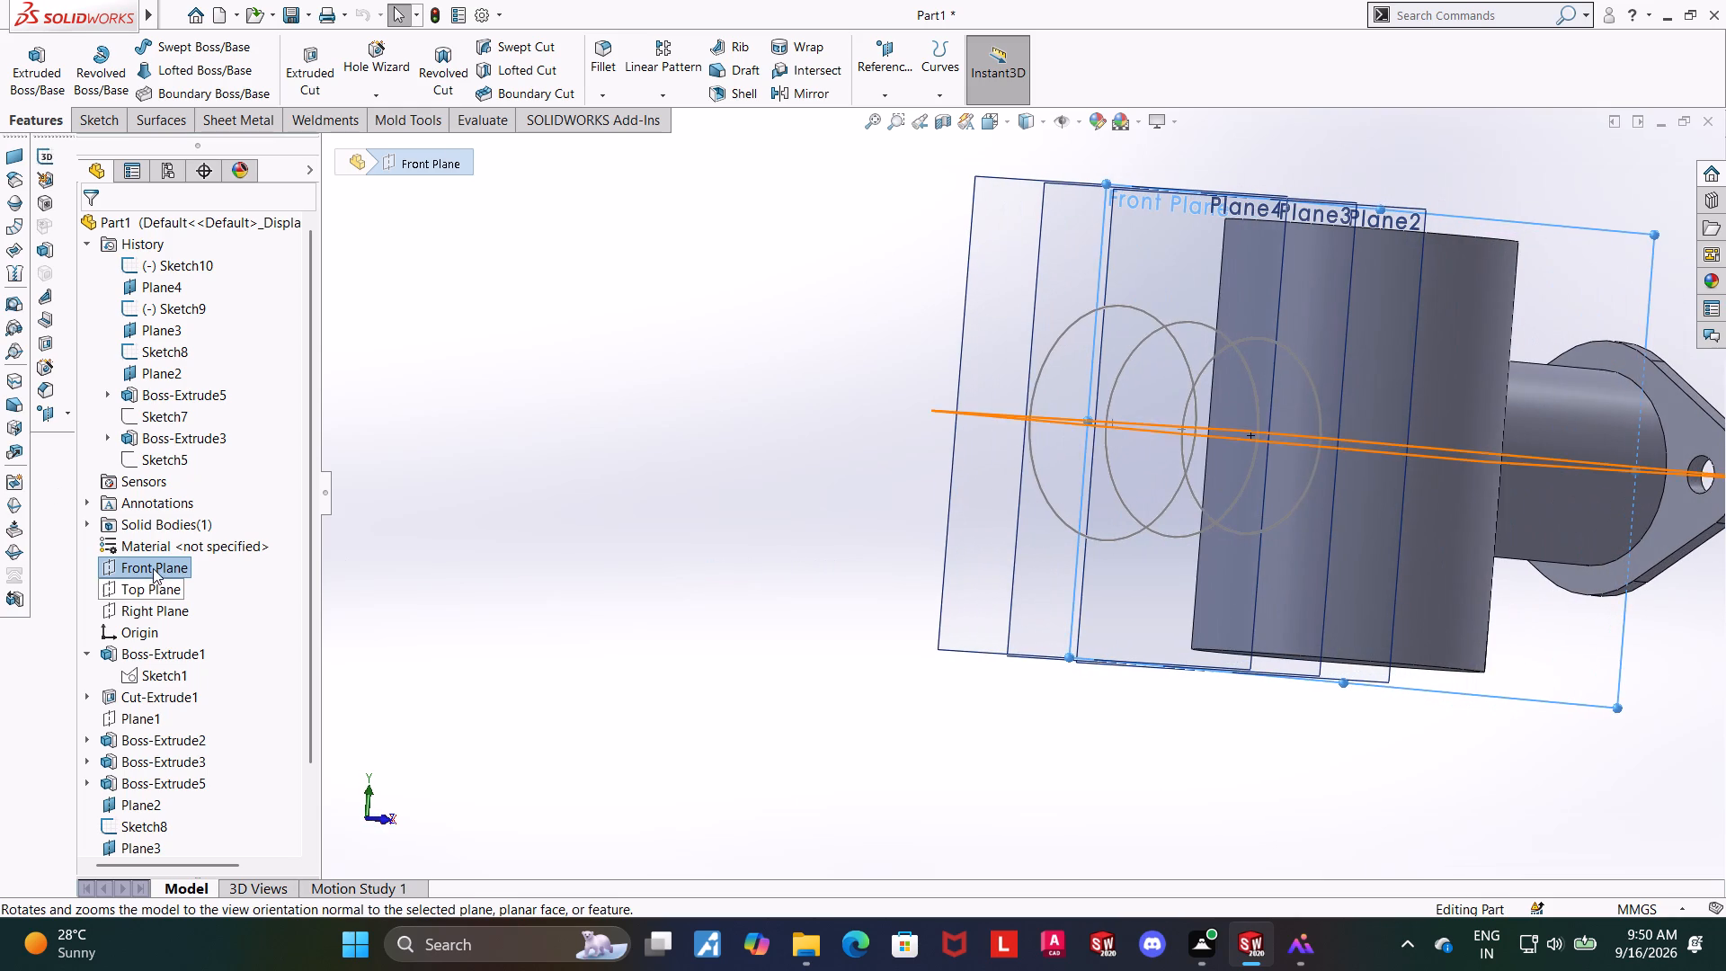
pyautogui.click(153, 566)
pyautogui.click(173, 534)
pyautogui.scroll(-4, 165, 815)
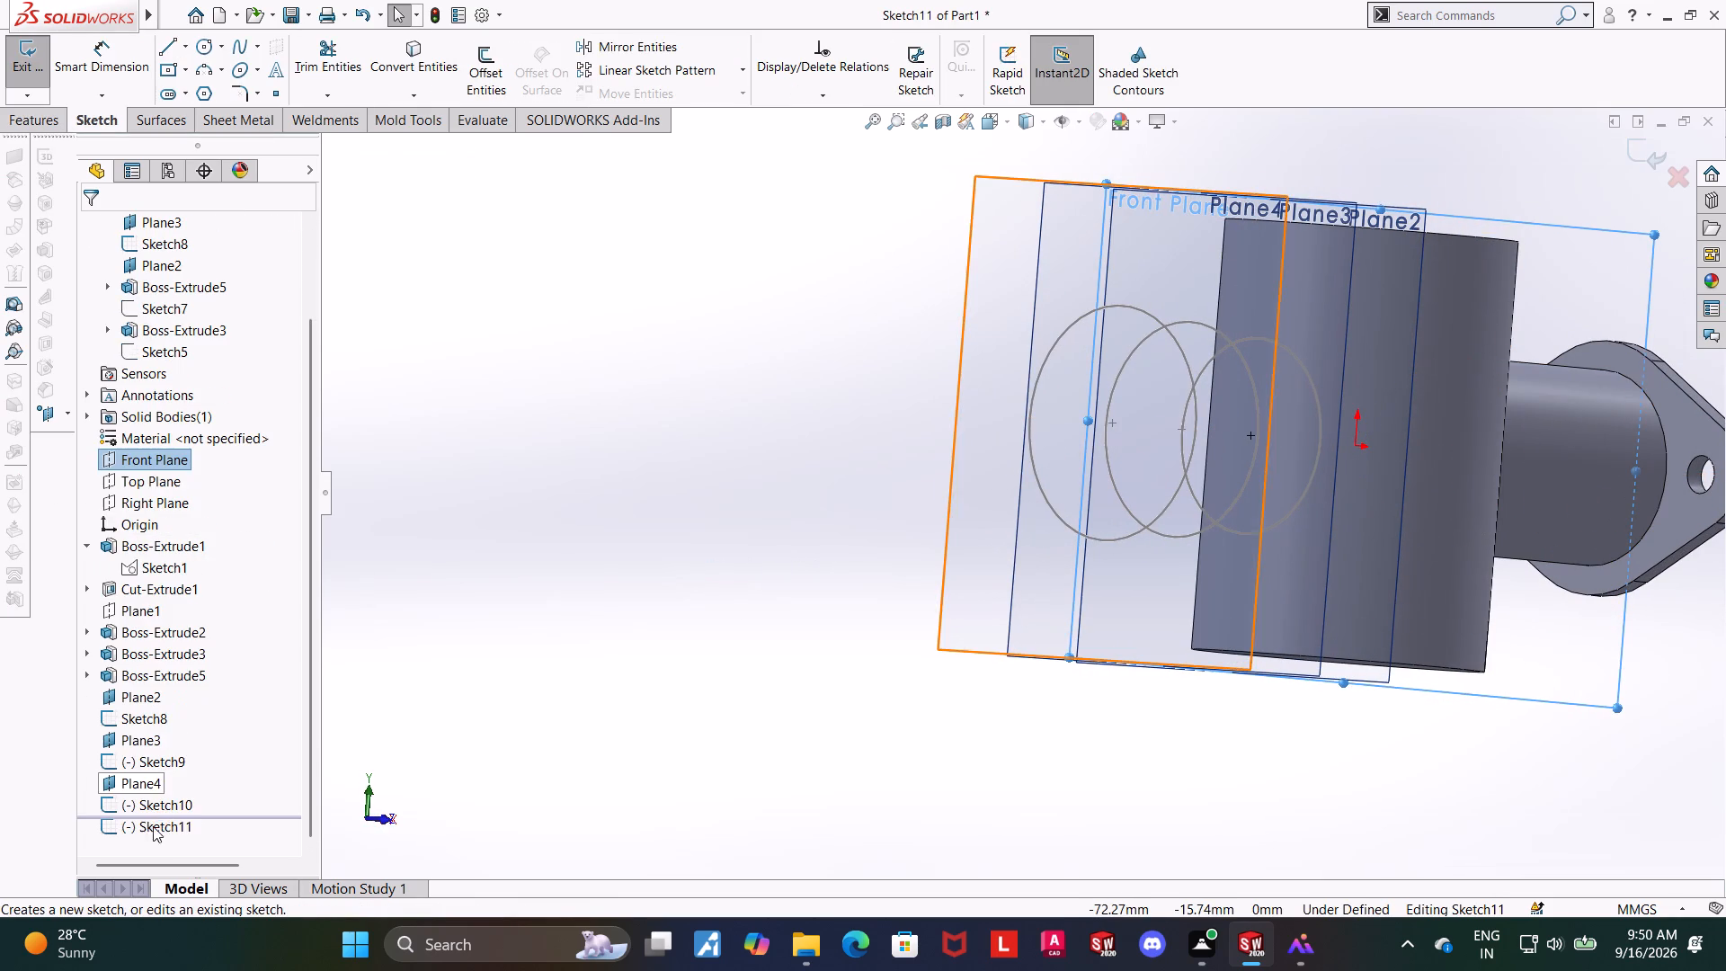
pyautogui.click(158, 826)
pyautogui.click(214, 795)
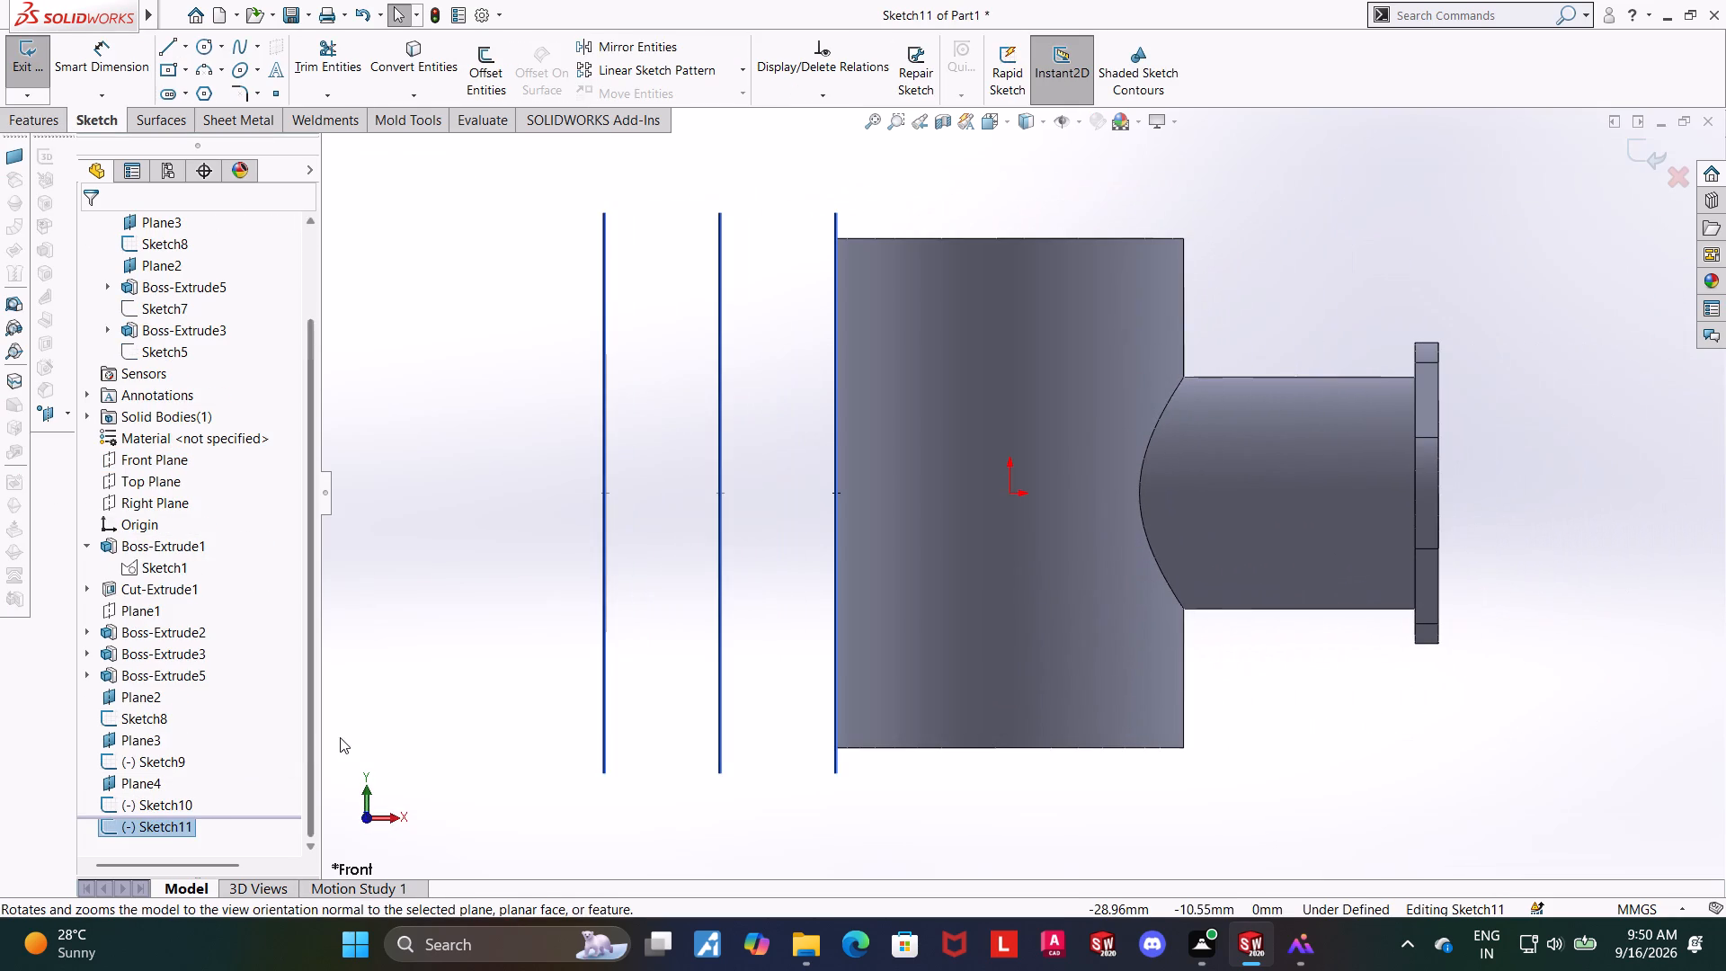
pyautogui.click(158, 798)
pyautogui.moveTo(577, 726); pyautogui.dragTo(641, 725, button='middle')
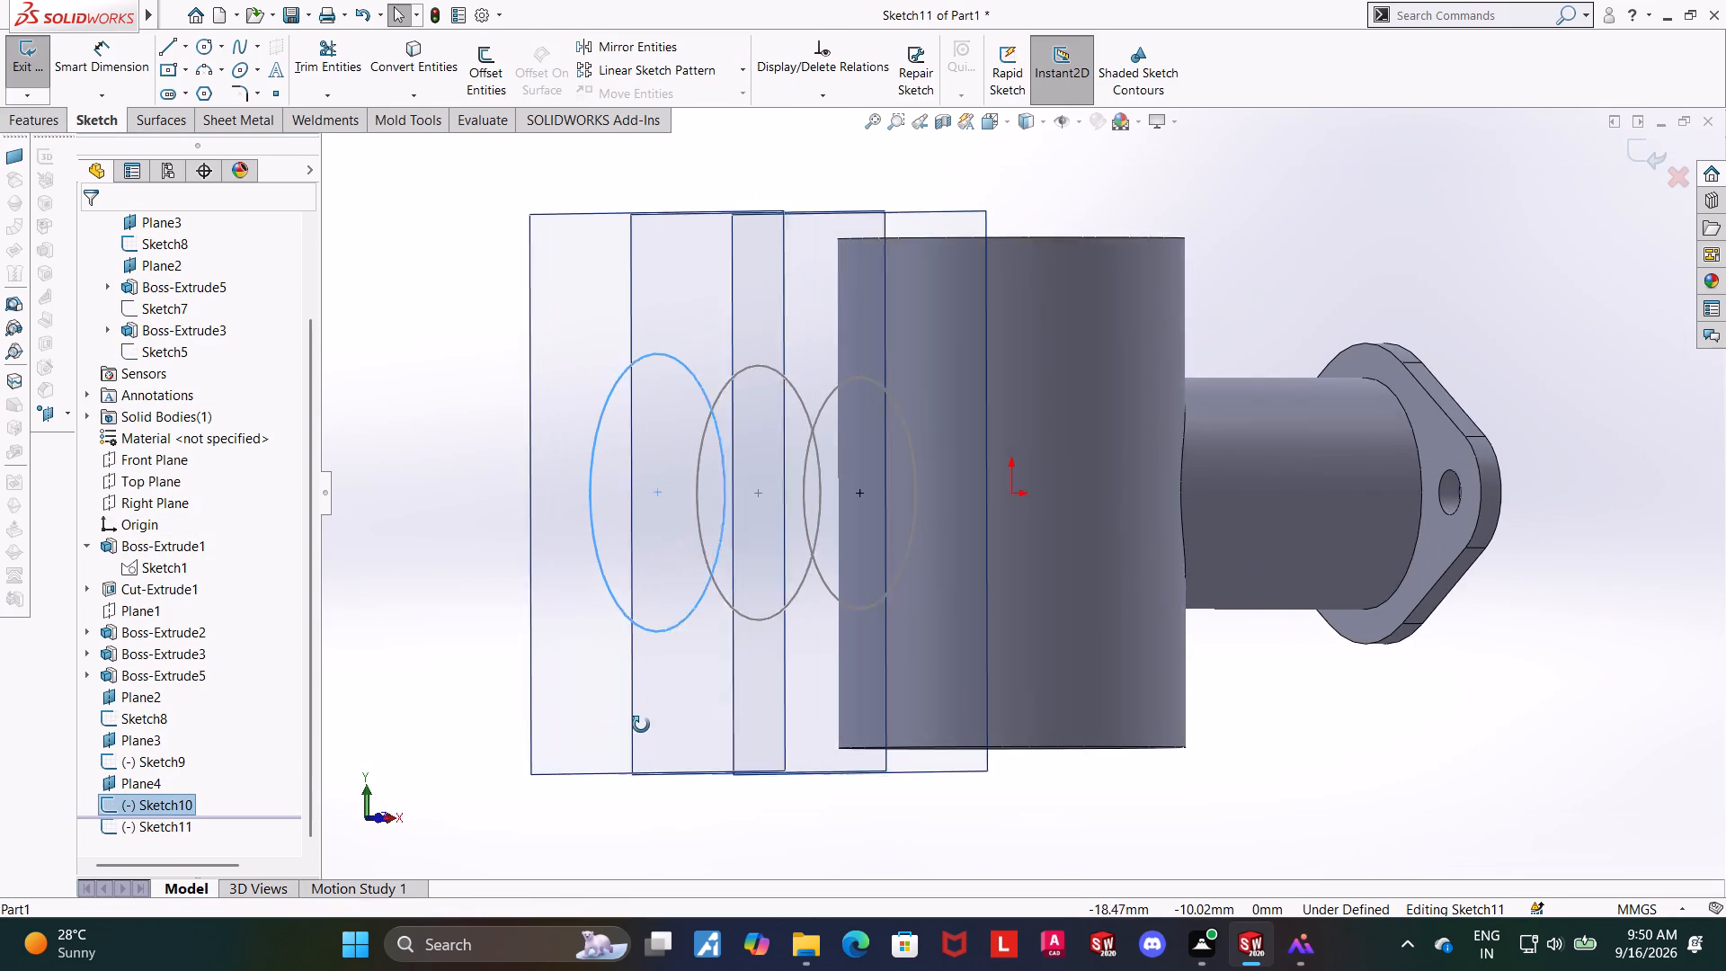
pyautogui.moveTo(641, 725); pyautogui.dragTo(641, 724, button='middle')
pyautogui.click(1667, 319)
pyautogui.moveTo(1657, 323); pyautogui.dragTo(1627, 326, button='middle')
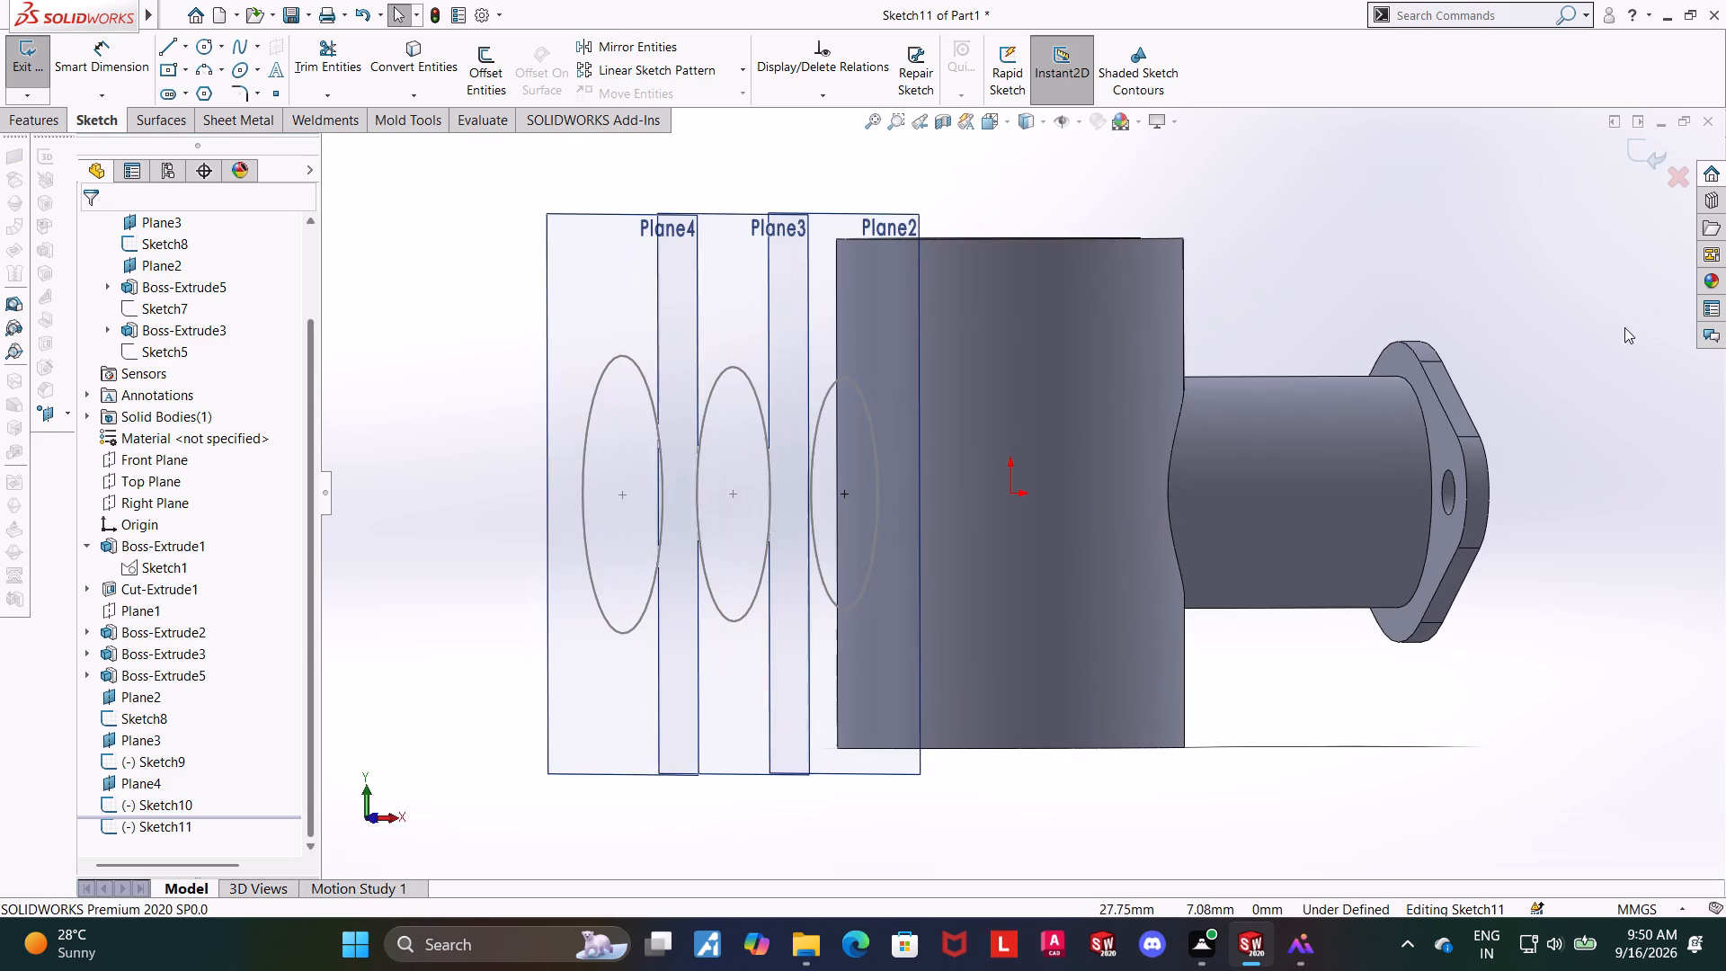
pyautogui.click(186, 824)
pyautogui.click(237, 797)
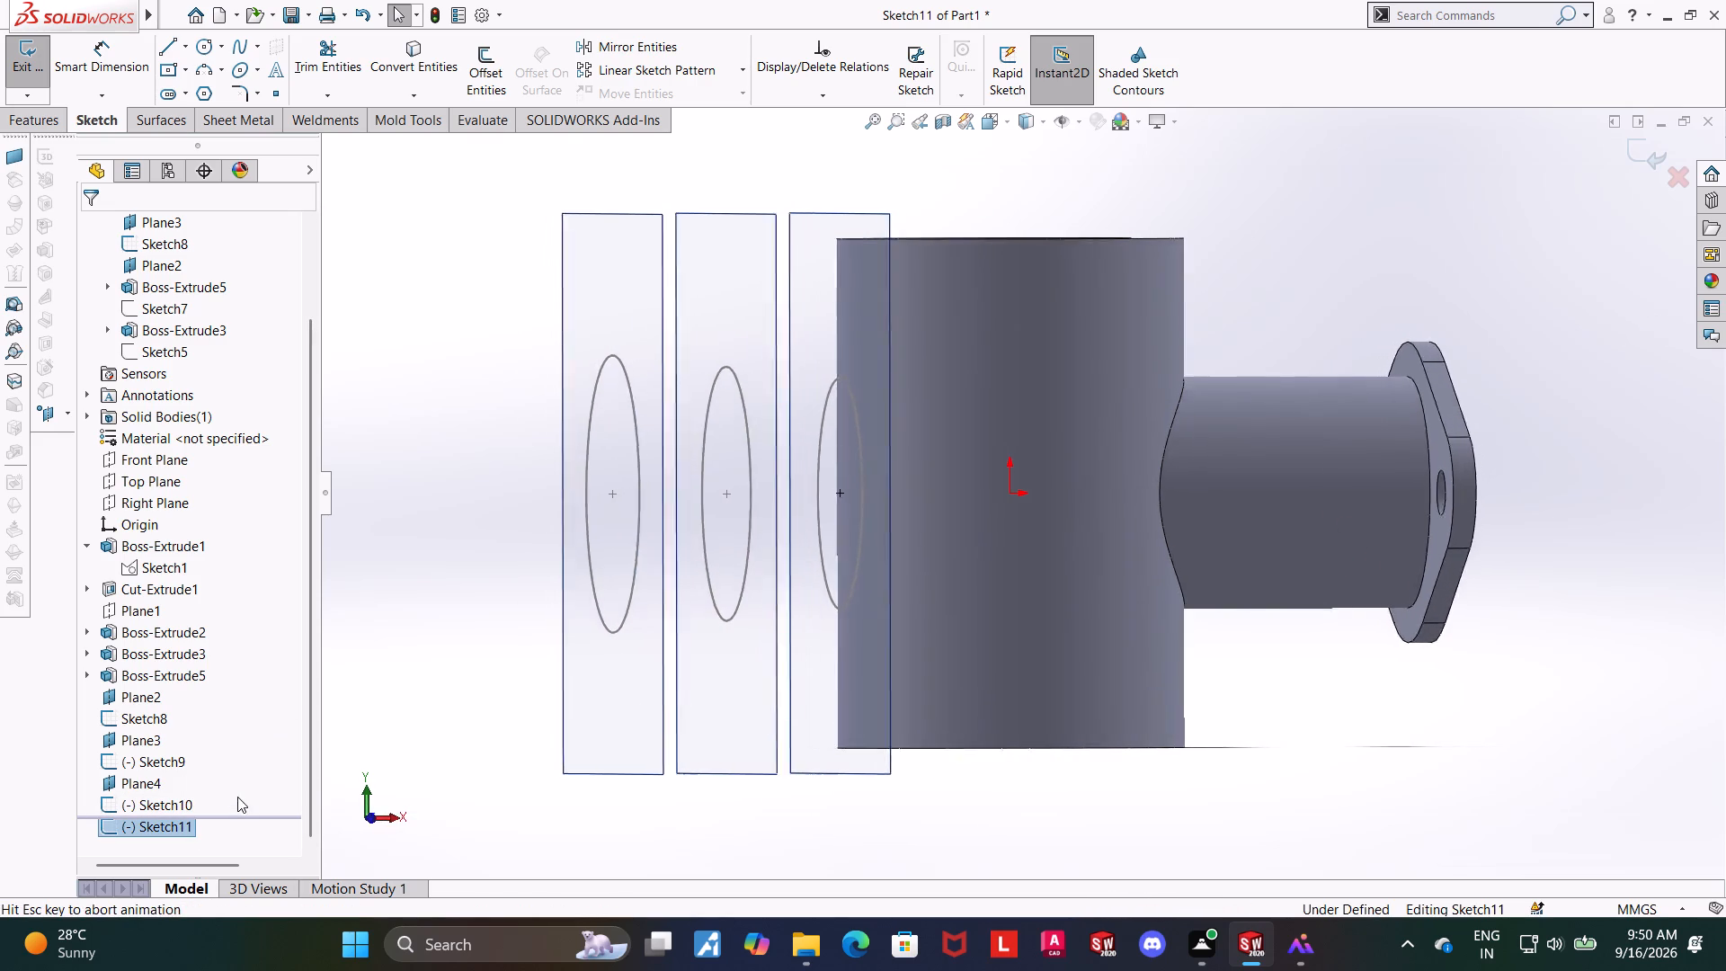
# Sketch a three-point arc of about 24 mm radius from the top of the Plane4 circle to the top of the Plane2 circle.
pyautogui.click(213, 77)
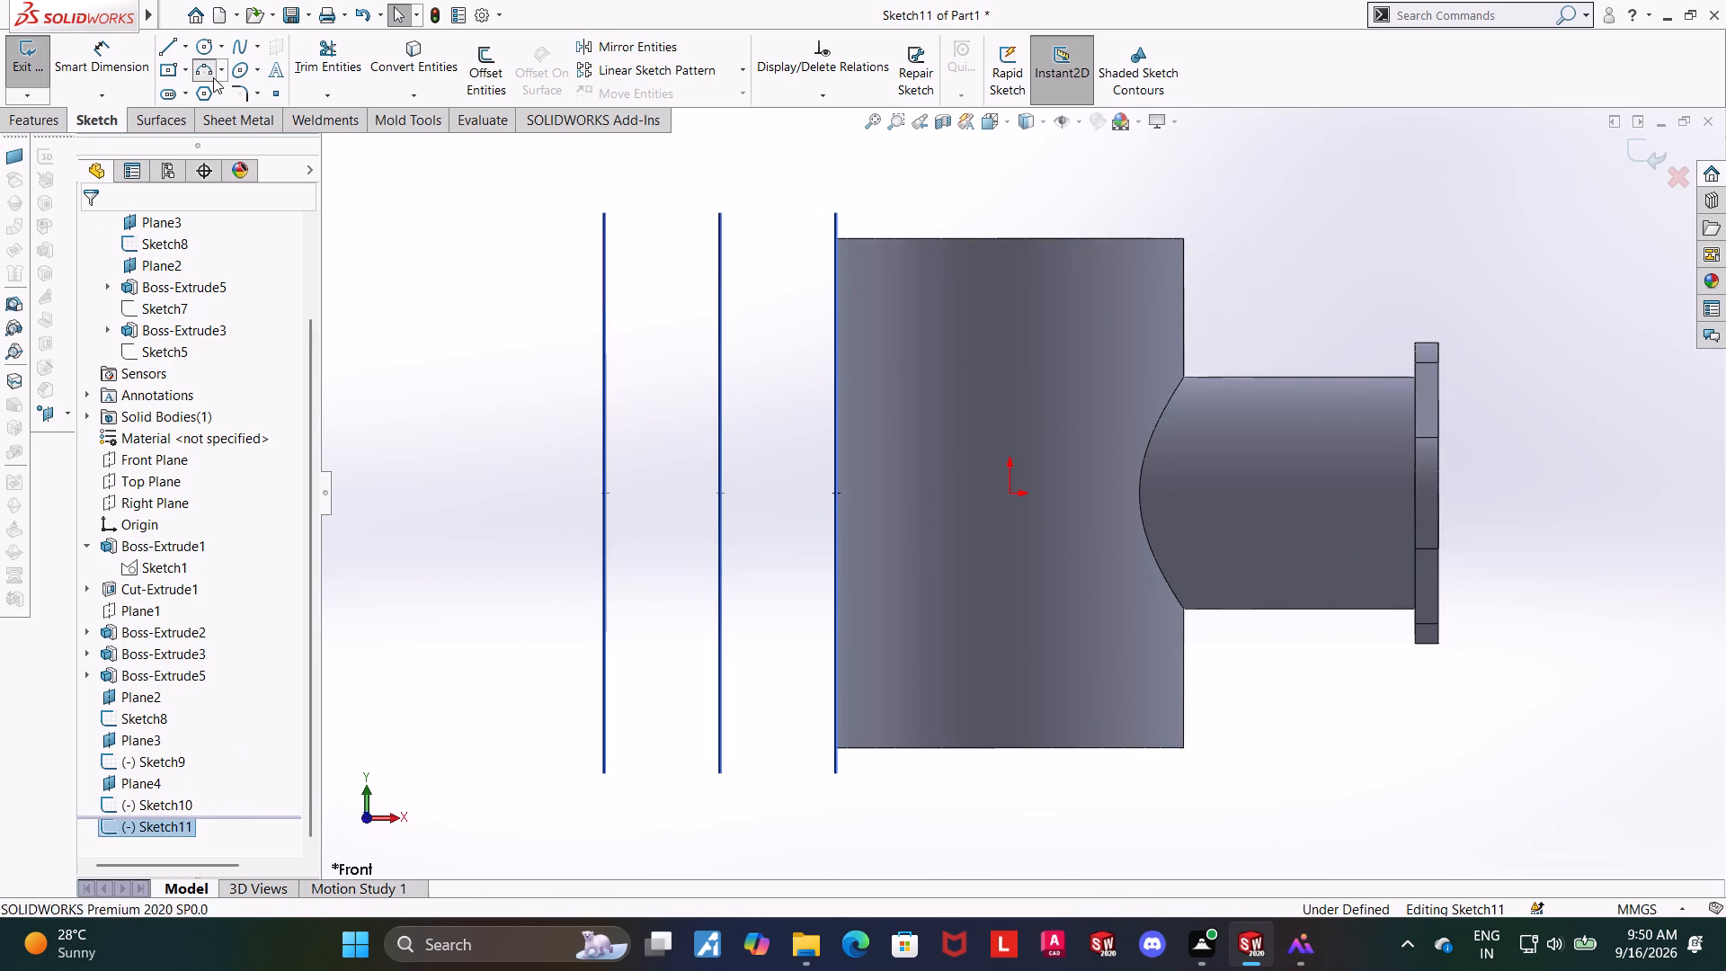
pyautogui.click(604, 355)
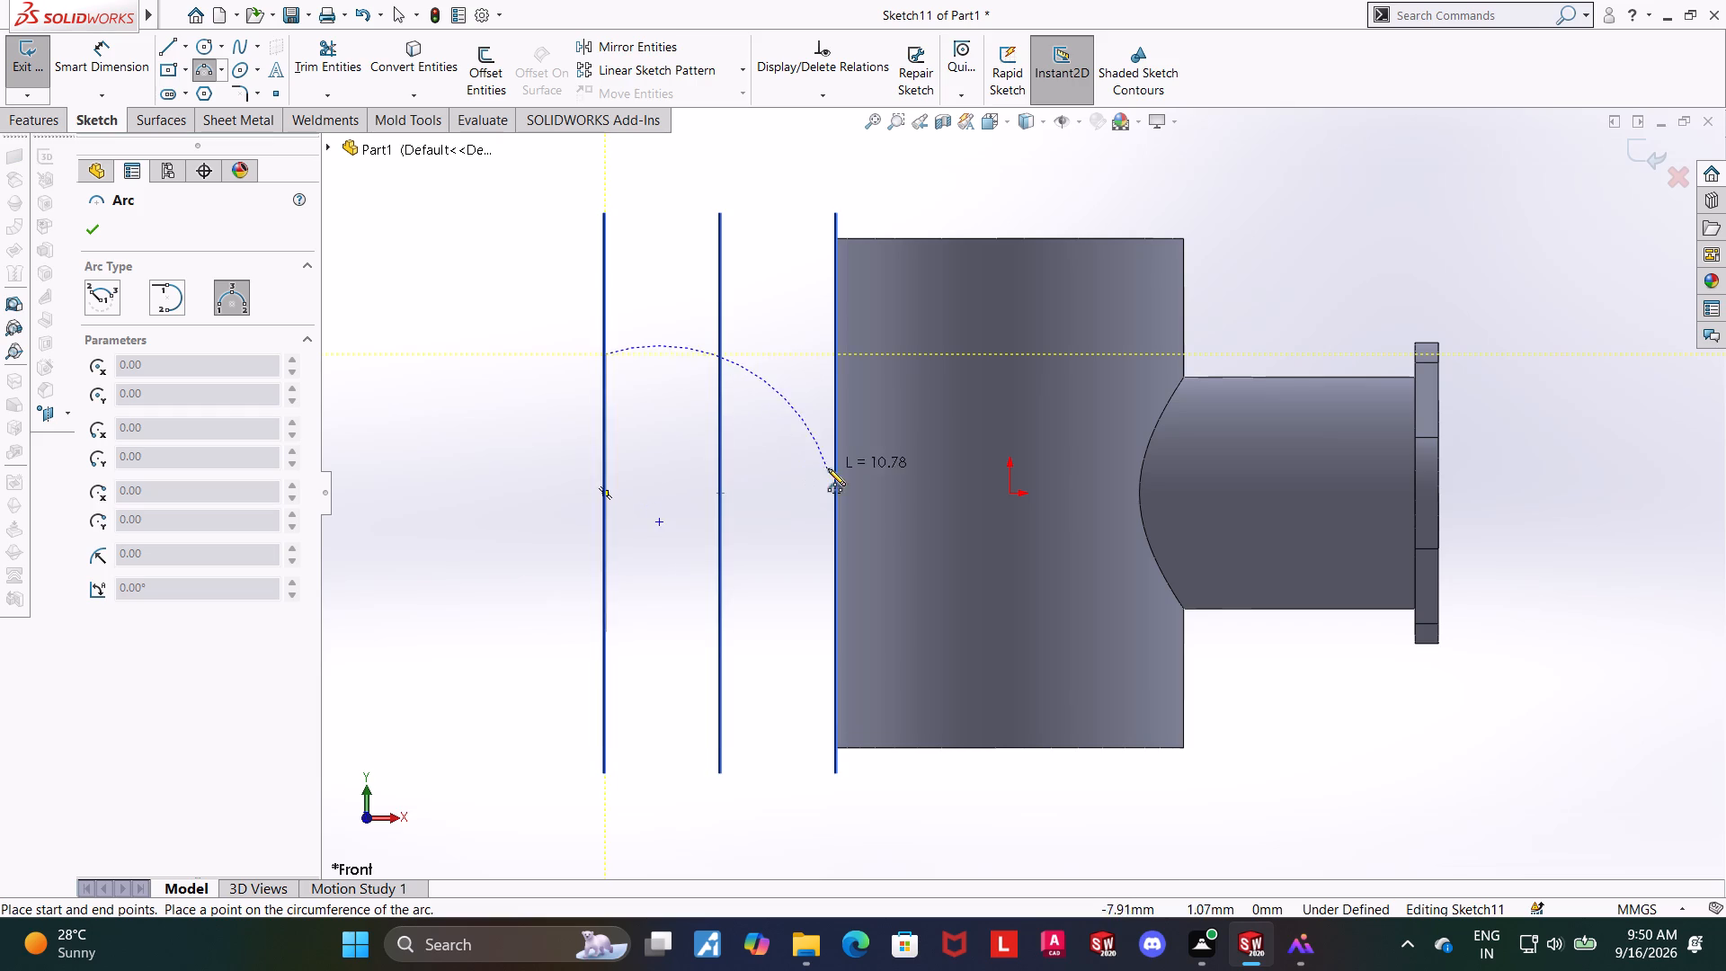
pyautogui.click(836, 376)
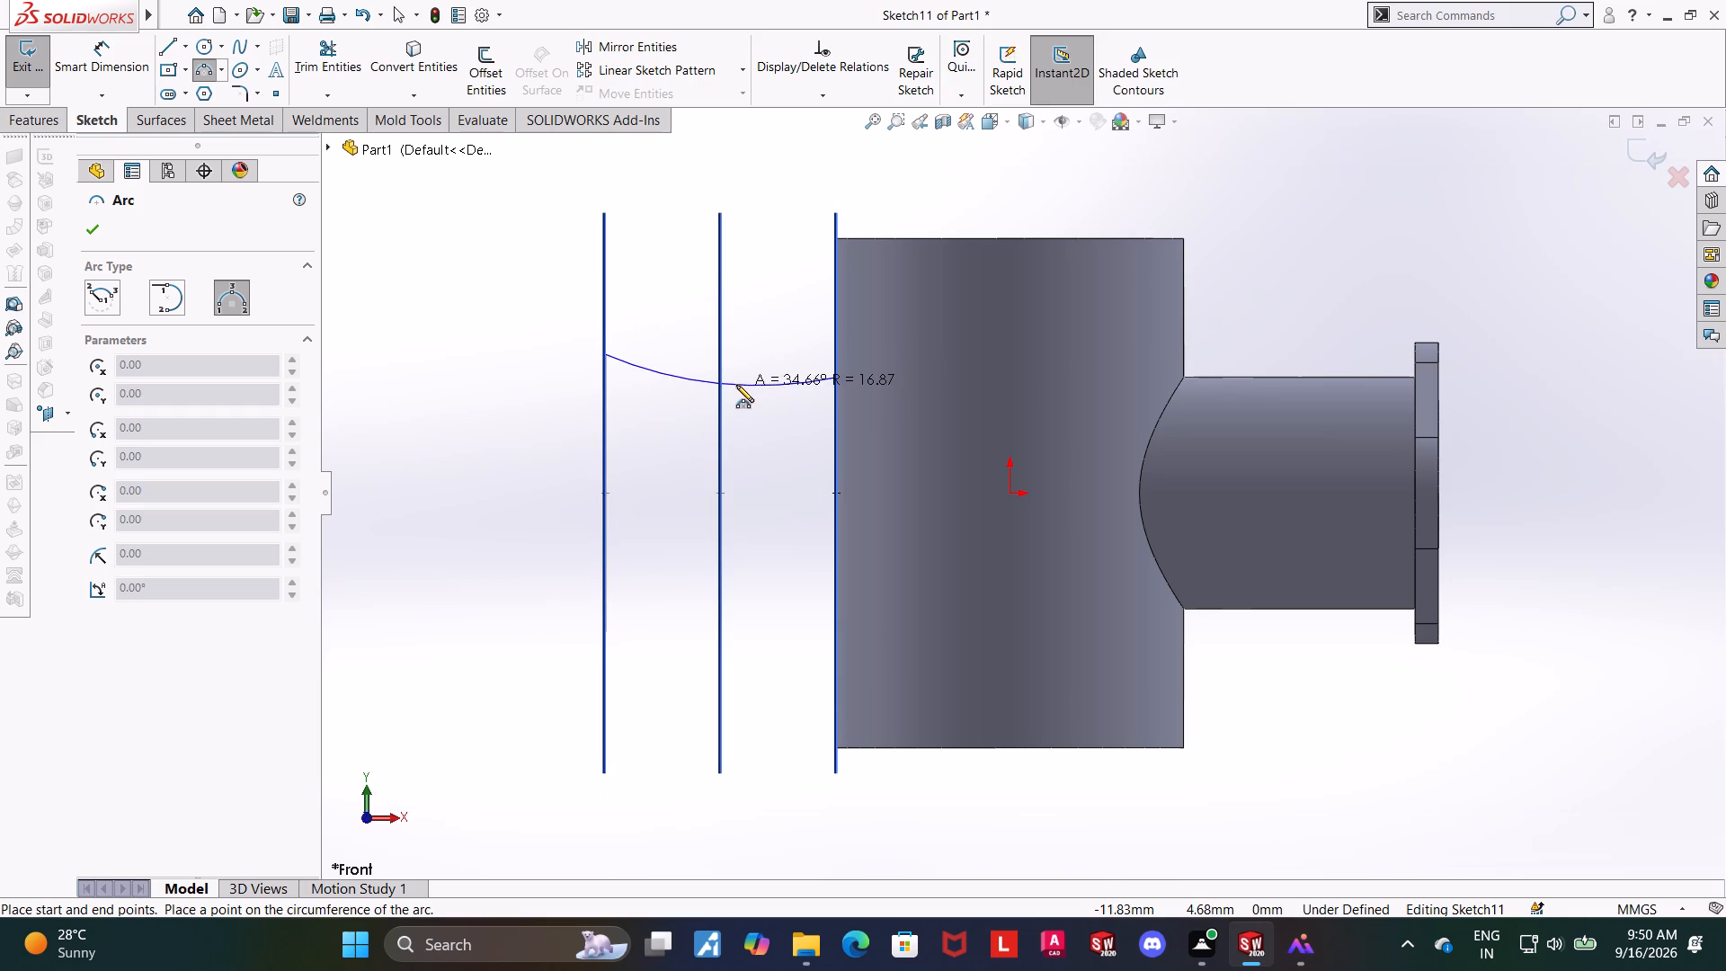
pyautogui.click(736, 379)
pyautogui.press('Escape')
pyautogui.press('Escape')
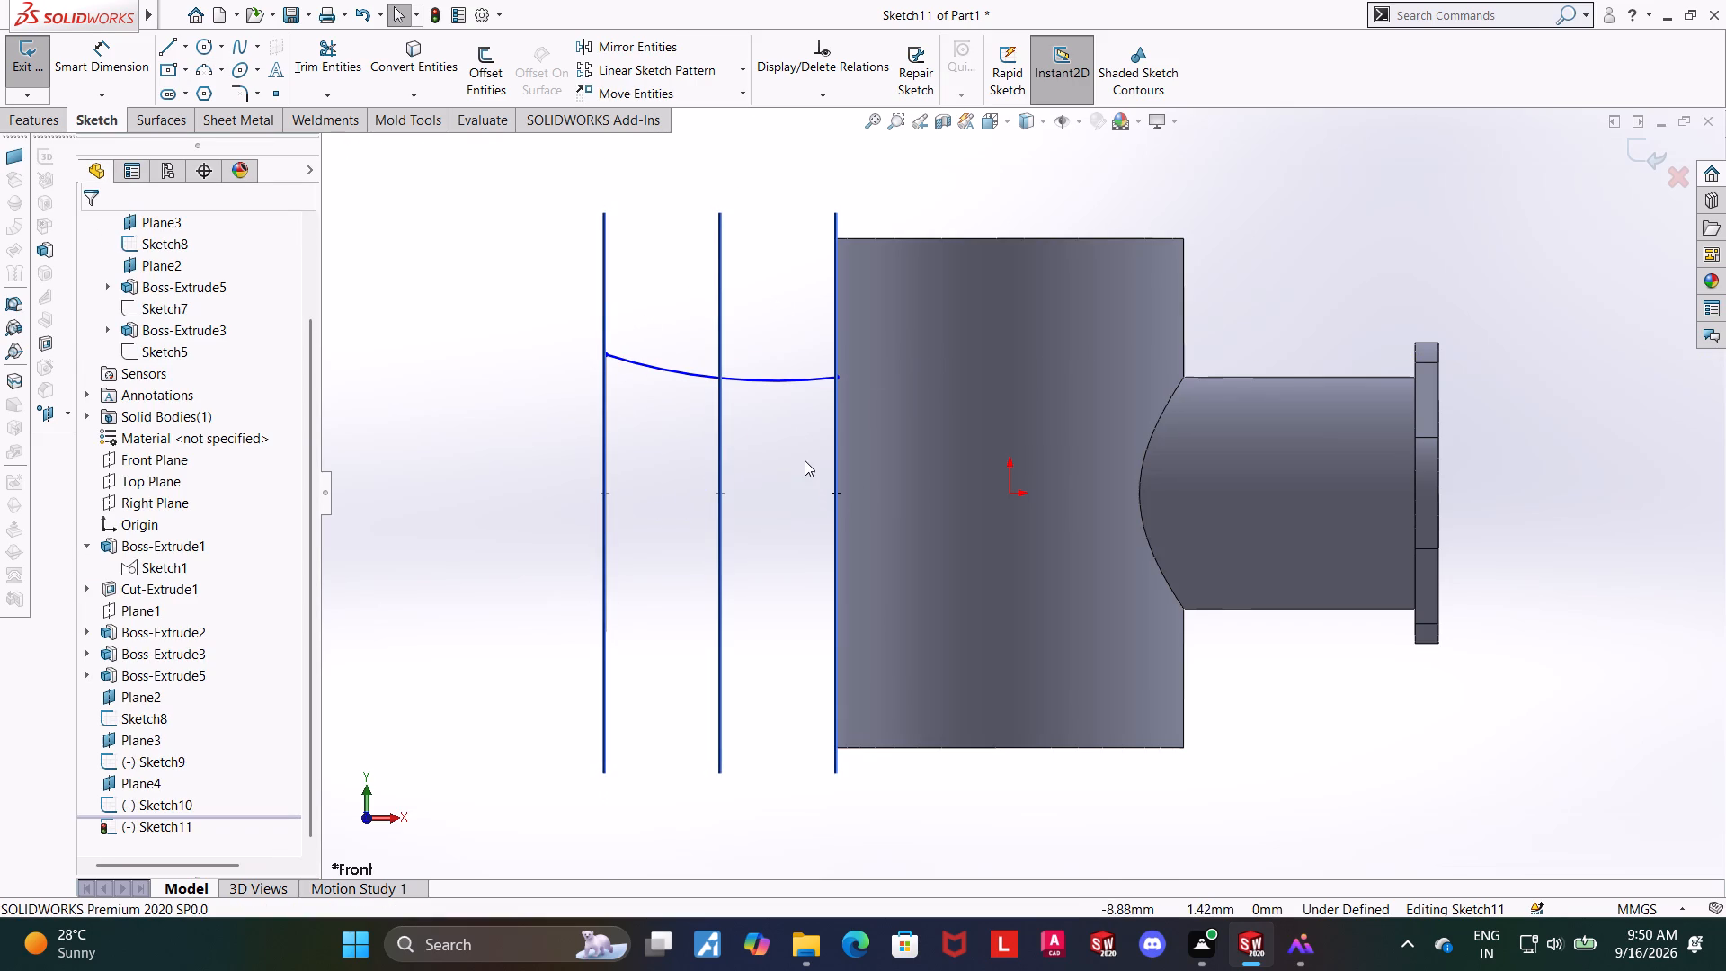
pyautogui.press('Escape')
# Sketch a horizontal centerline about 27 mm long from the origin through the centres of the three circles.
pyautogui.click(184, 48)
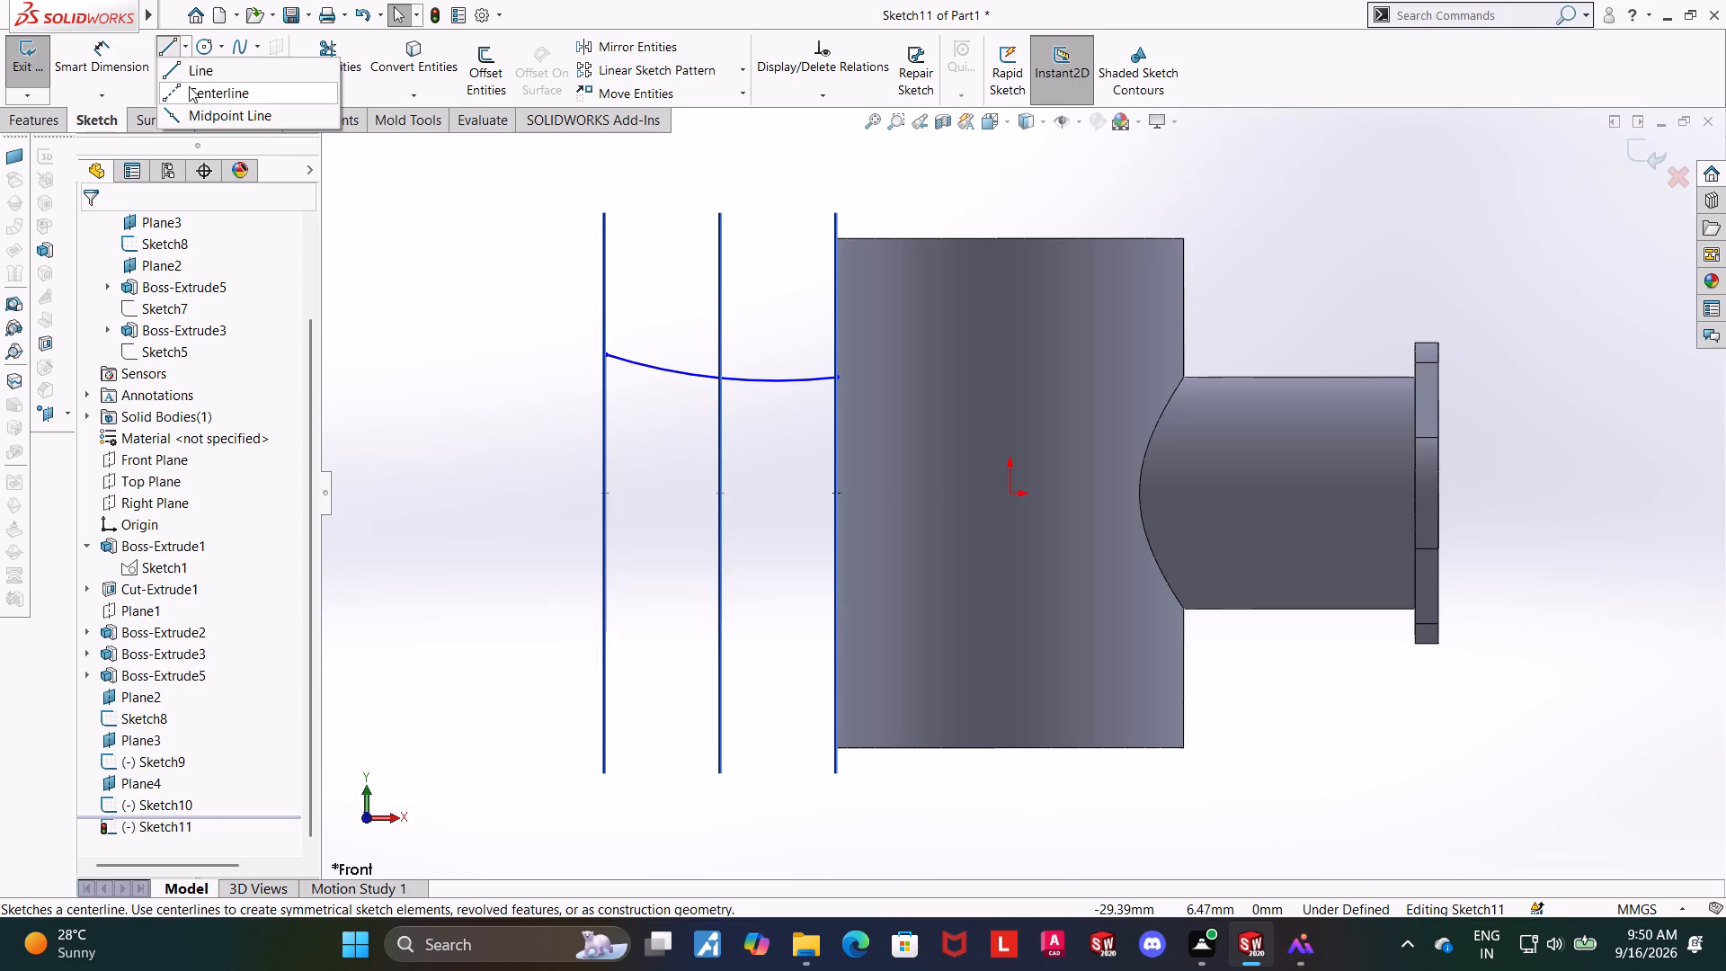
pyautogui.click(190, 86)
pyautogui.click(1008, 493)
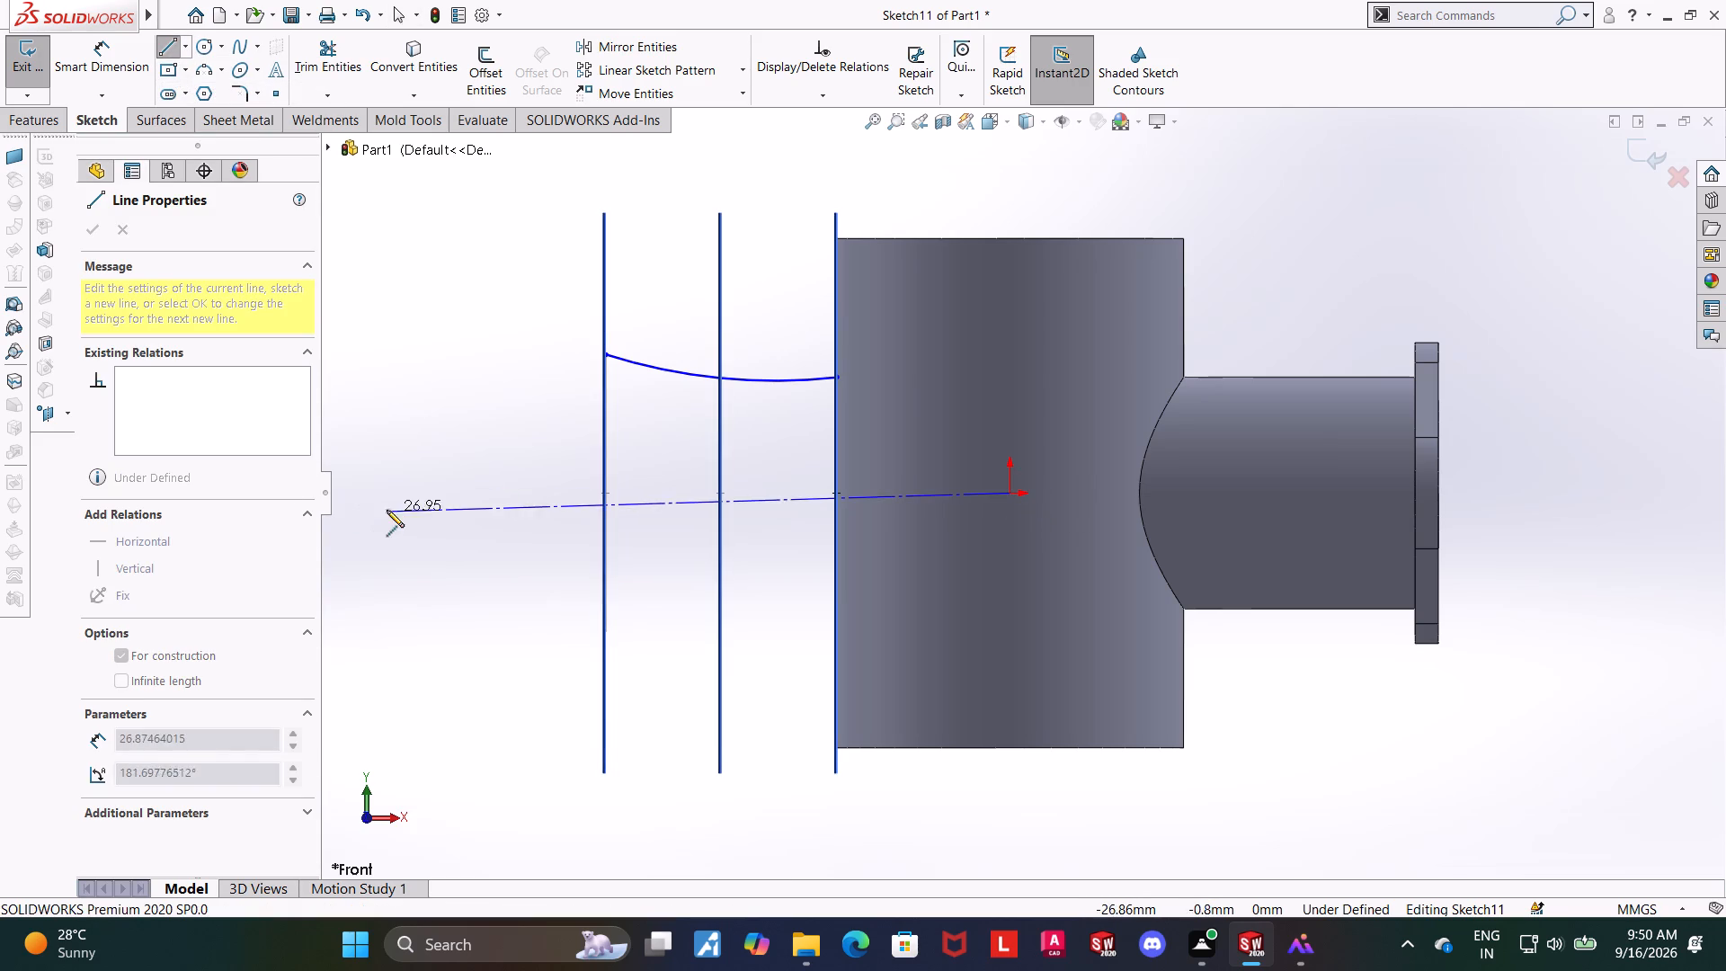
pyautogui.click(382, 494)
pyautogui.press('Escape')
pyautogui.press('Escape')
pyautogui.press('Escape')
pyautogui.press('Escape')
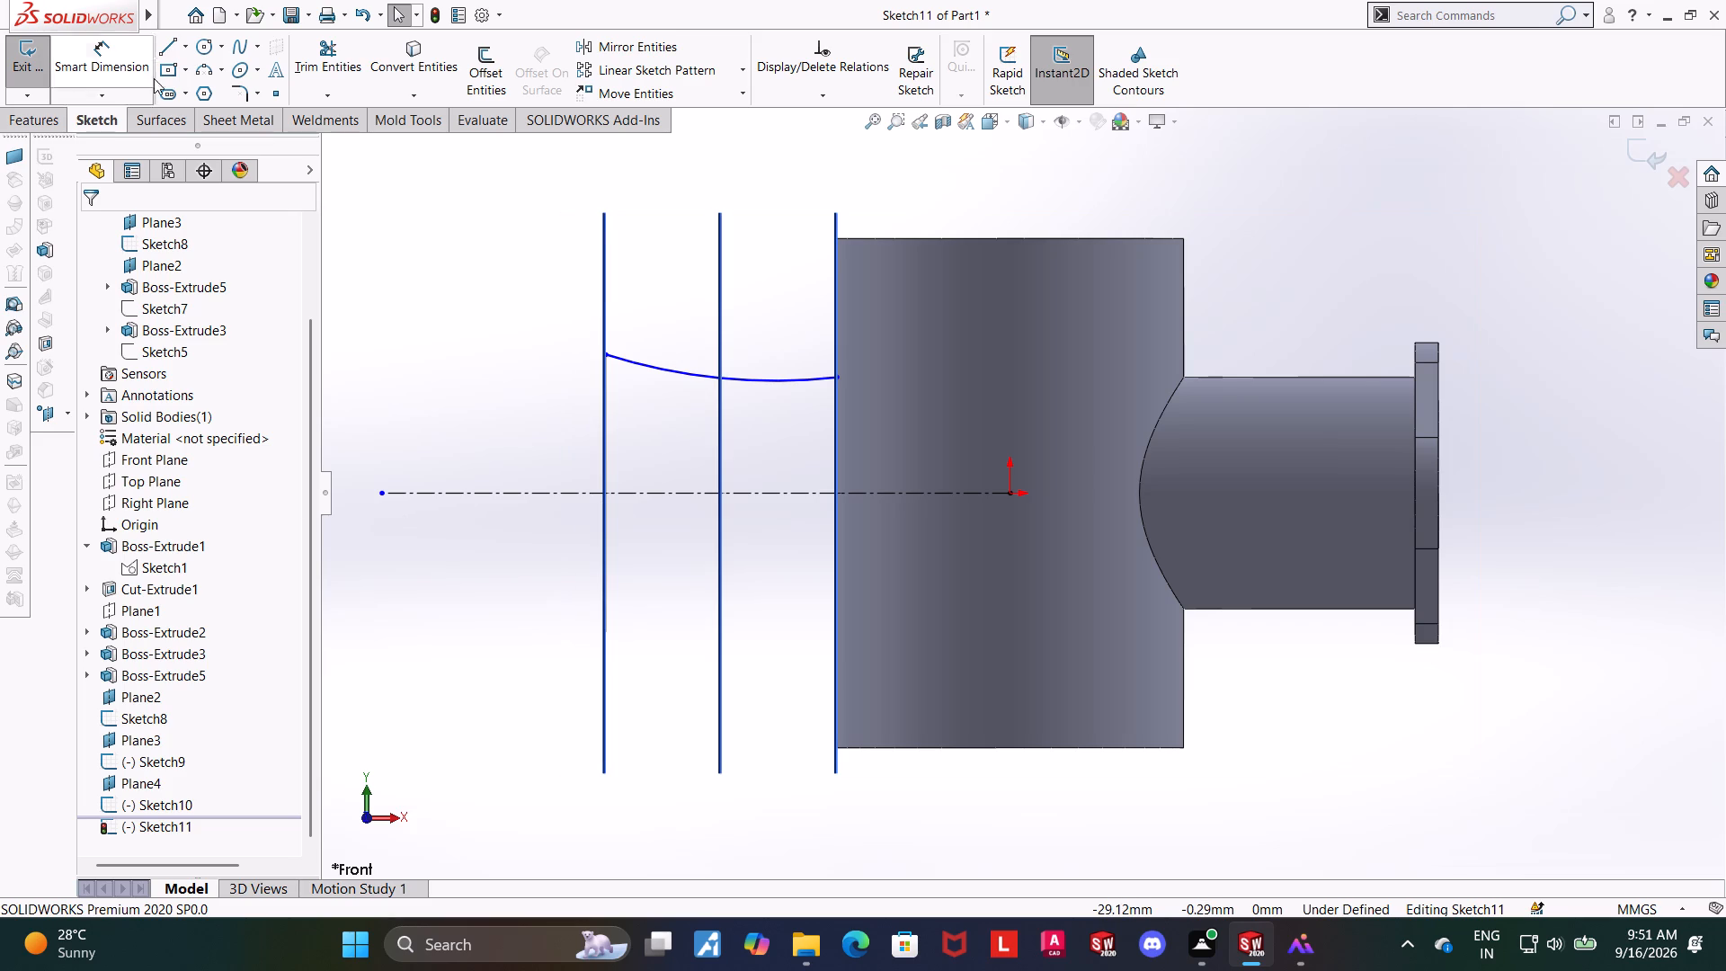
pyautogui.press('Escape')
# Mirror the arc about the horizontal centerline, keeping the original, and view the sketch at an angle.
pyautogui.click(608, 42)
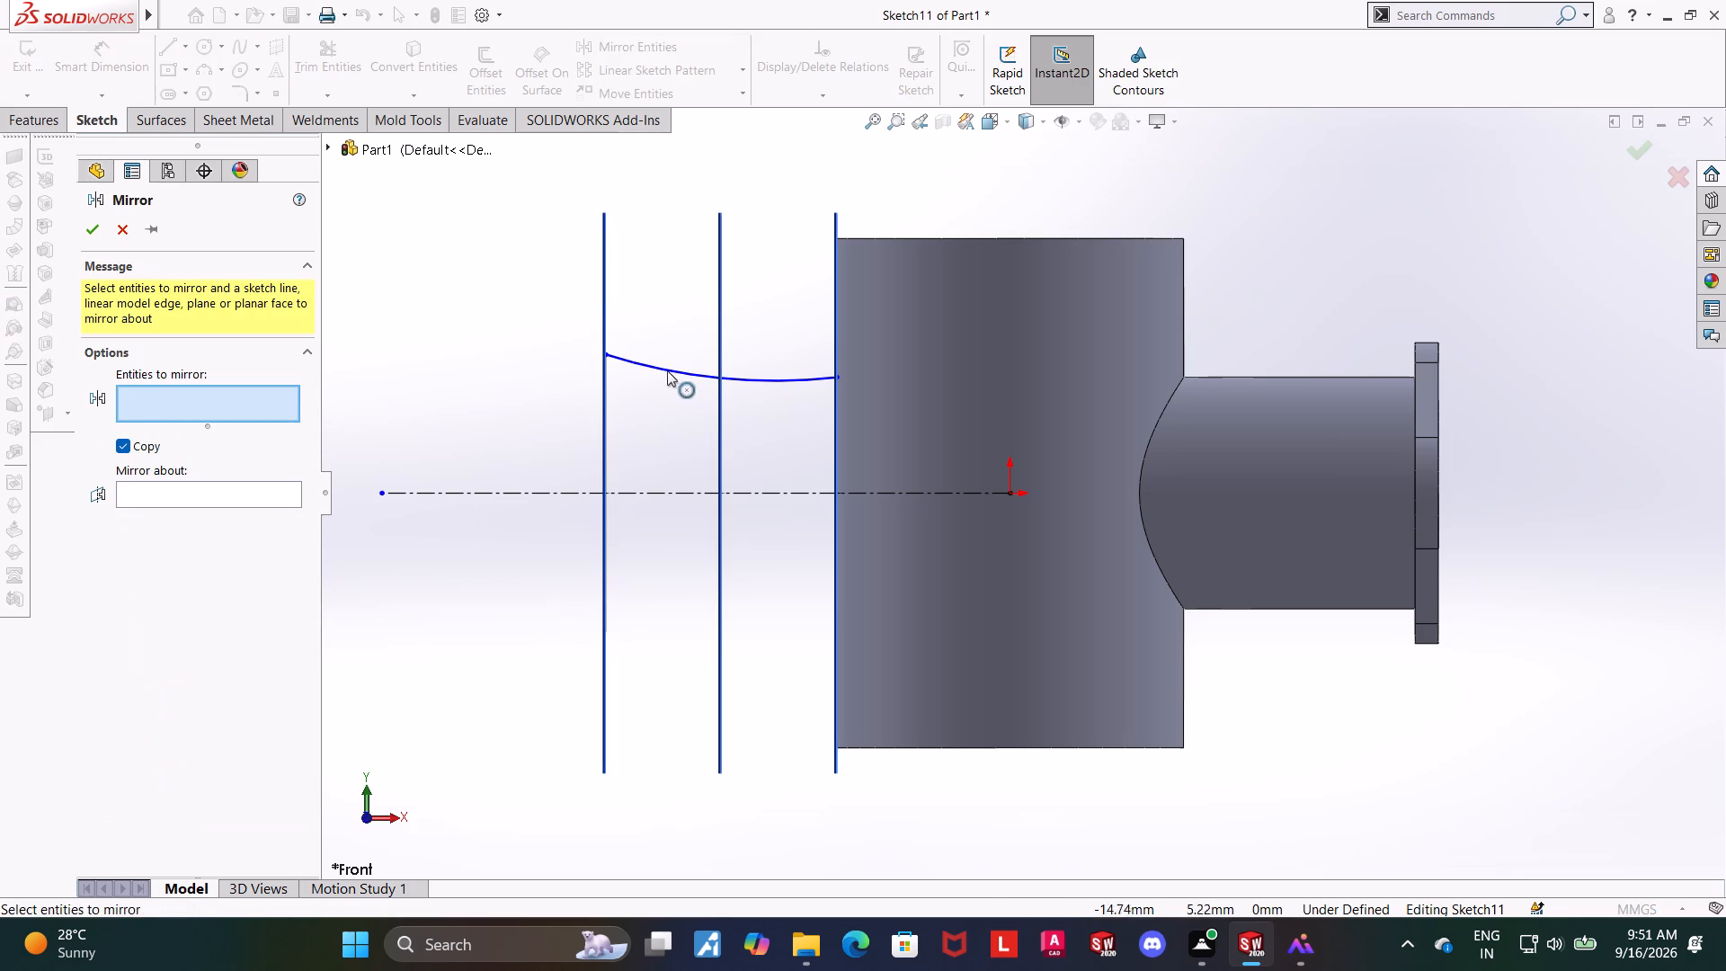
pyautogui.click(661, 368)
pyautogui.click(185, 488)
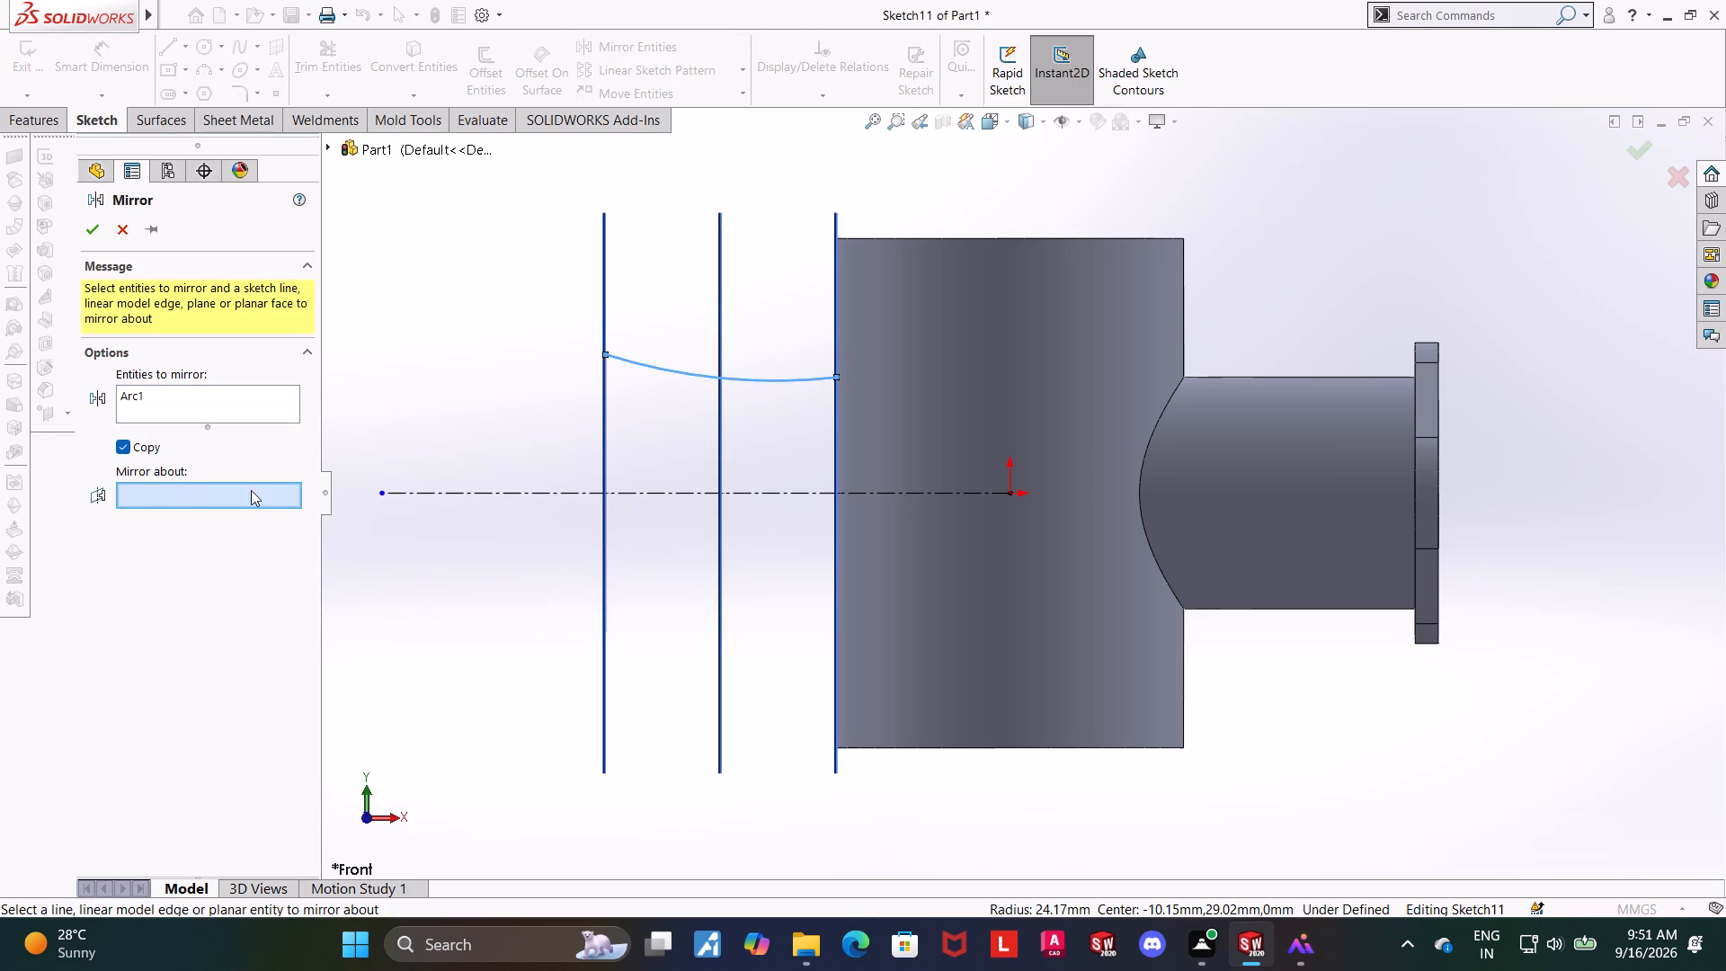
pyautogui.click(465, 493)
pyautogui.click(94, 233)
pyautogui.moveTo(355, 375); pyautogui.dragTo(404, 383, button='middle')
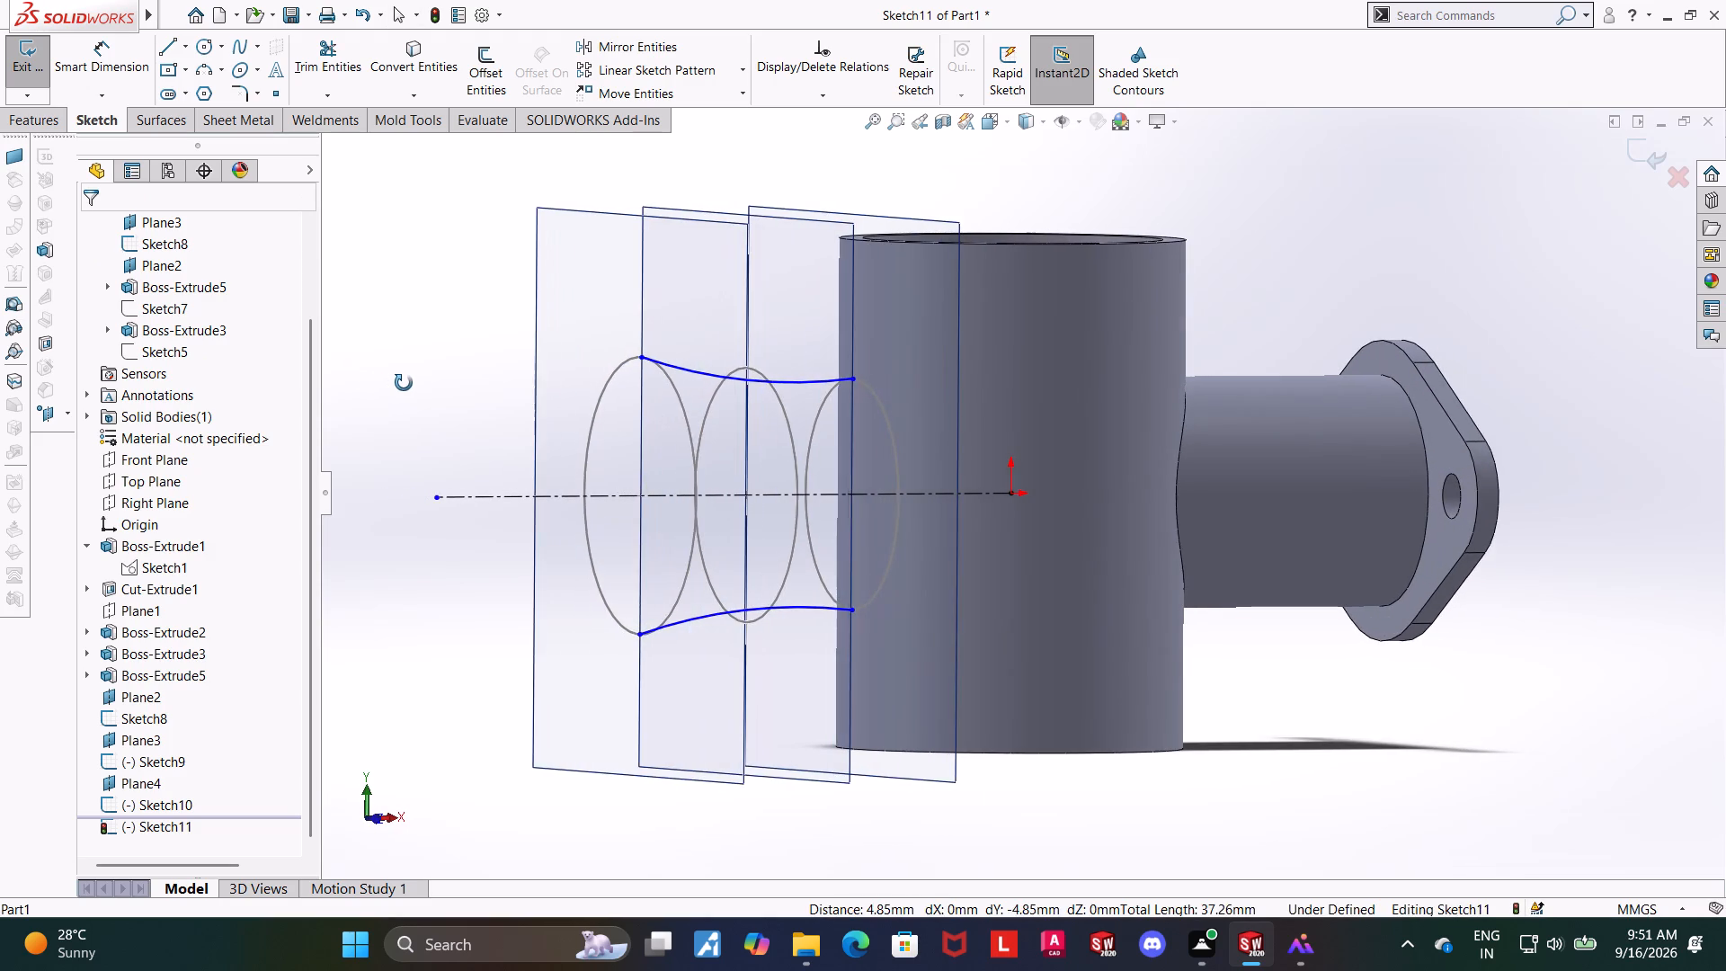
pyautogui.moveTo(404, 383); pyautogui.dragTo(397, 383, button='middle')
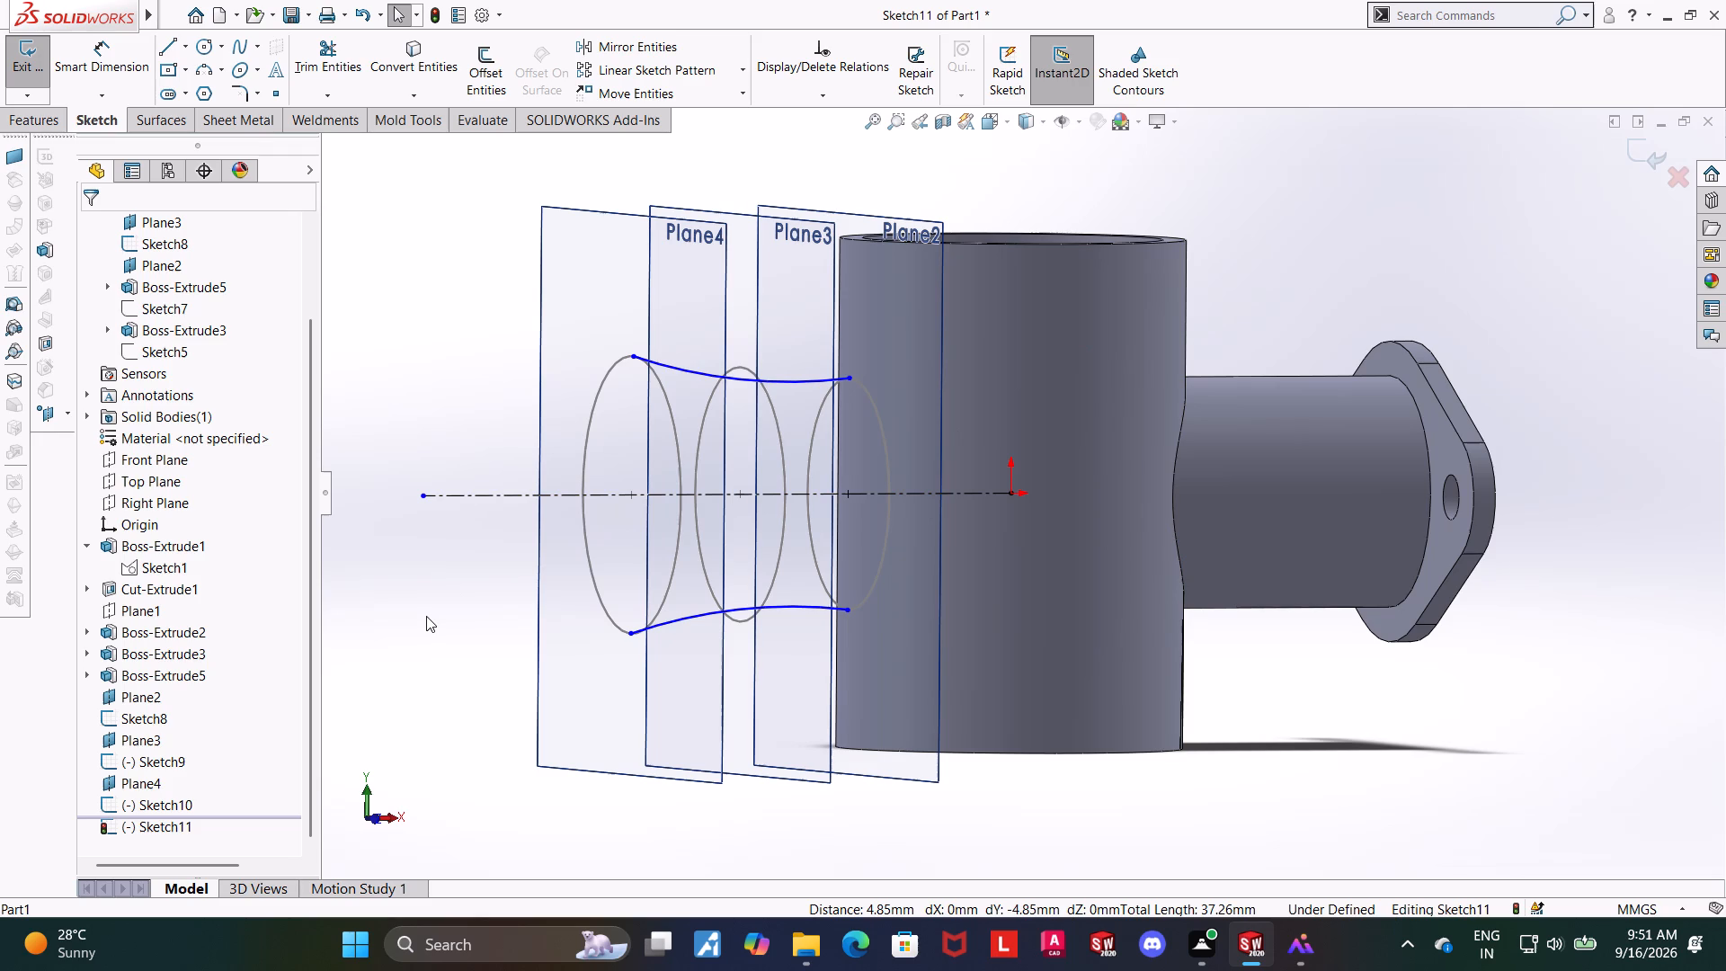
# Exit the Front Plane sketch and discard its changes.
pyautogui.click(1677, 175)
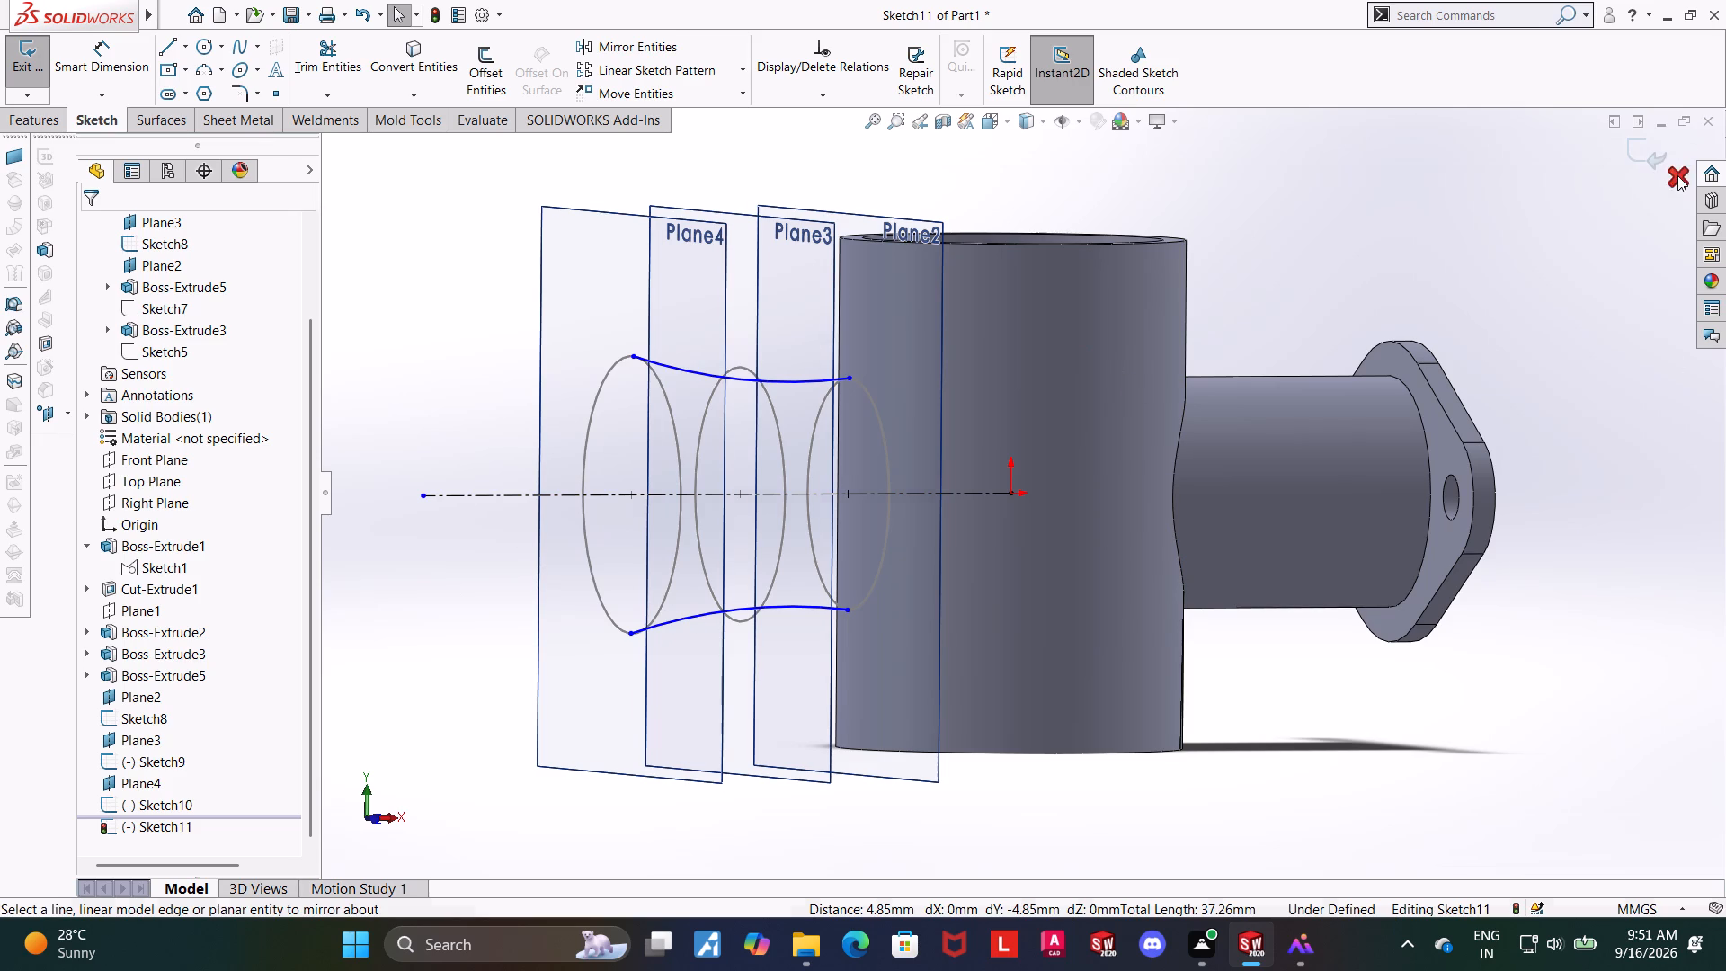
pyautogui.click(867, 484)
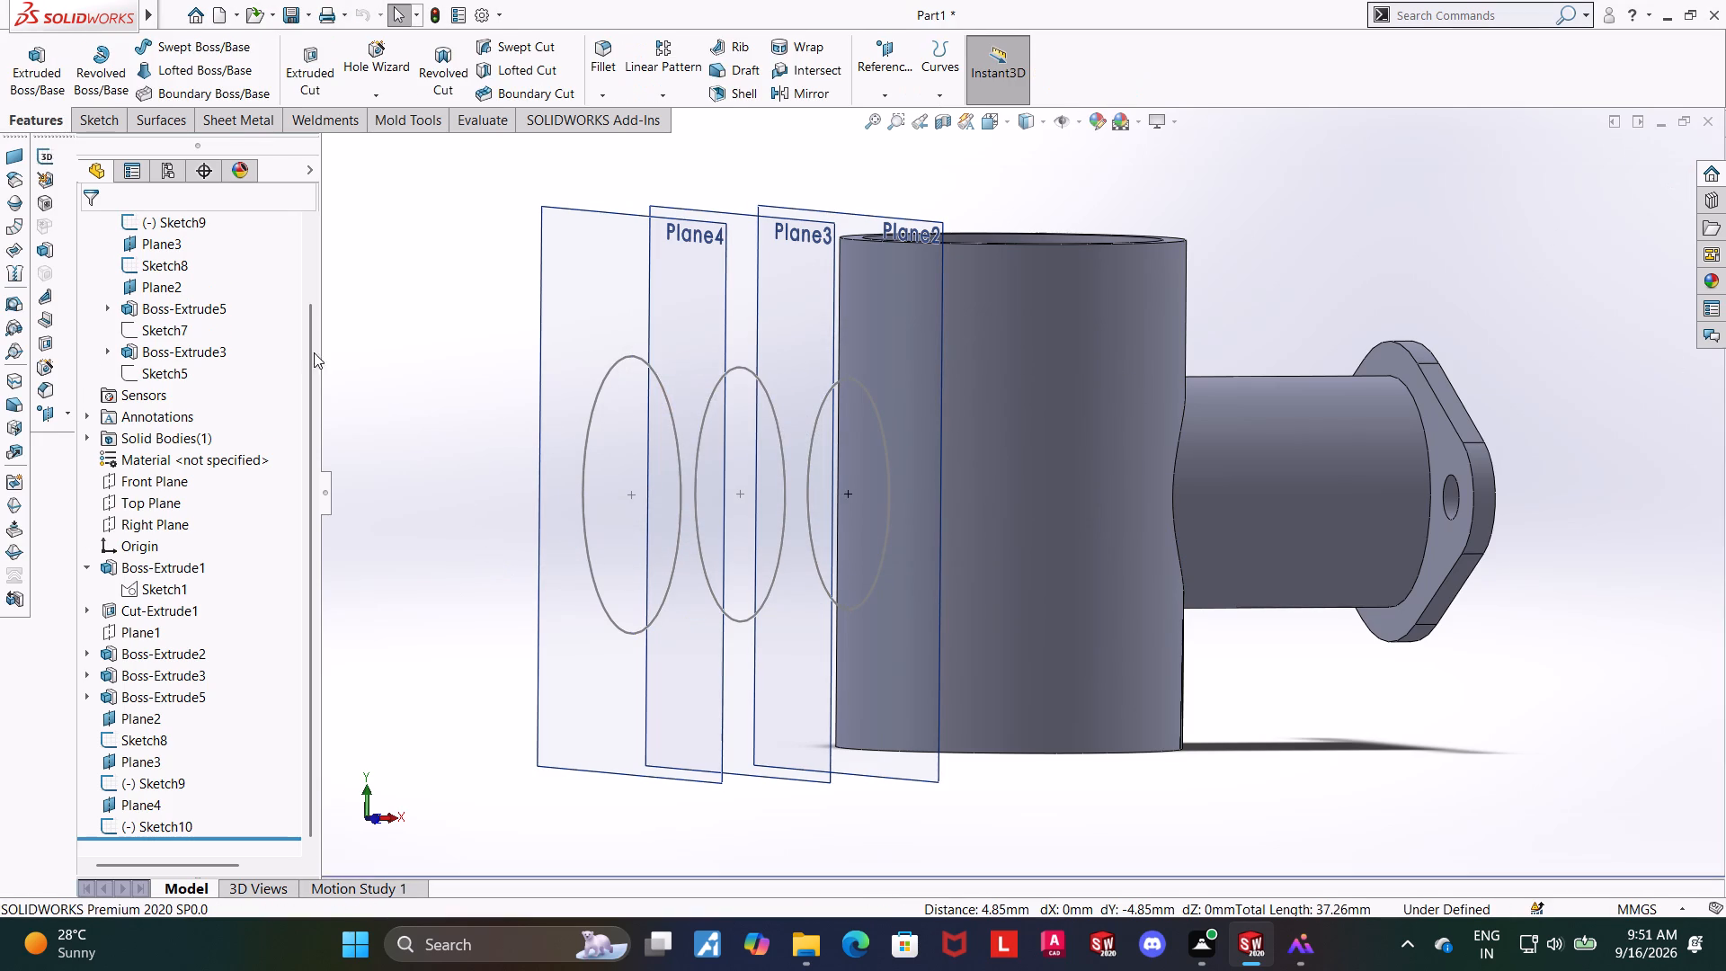
# Start a boundary boss with the circles on Plane4, Plane3 and Plane2, in that order, as Direction 1 profiles.
pyautogui.click(223, 93)
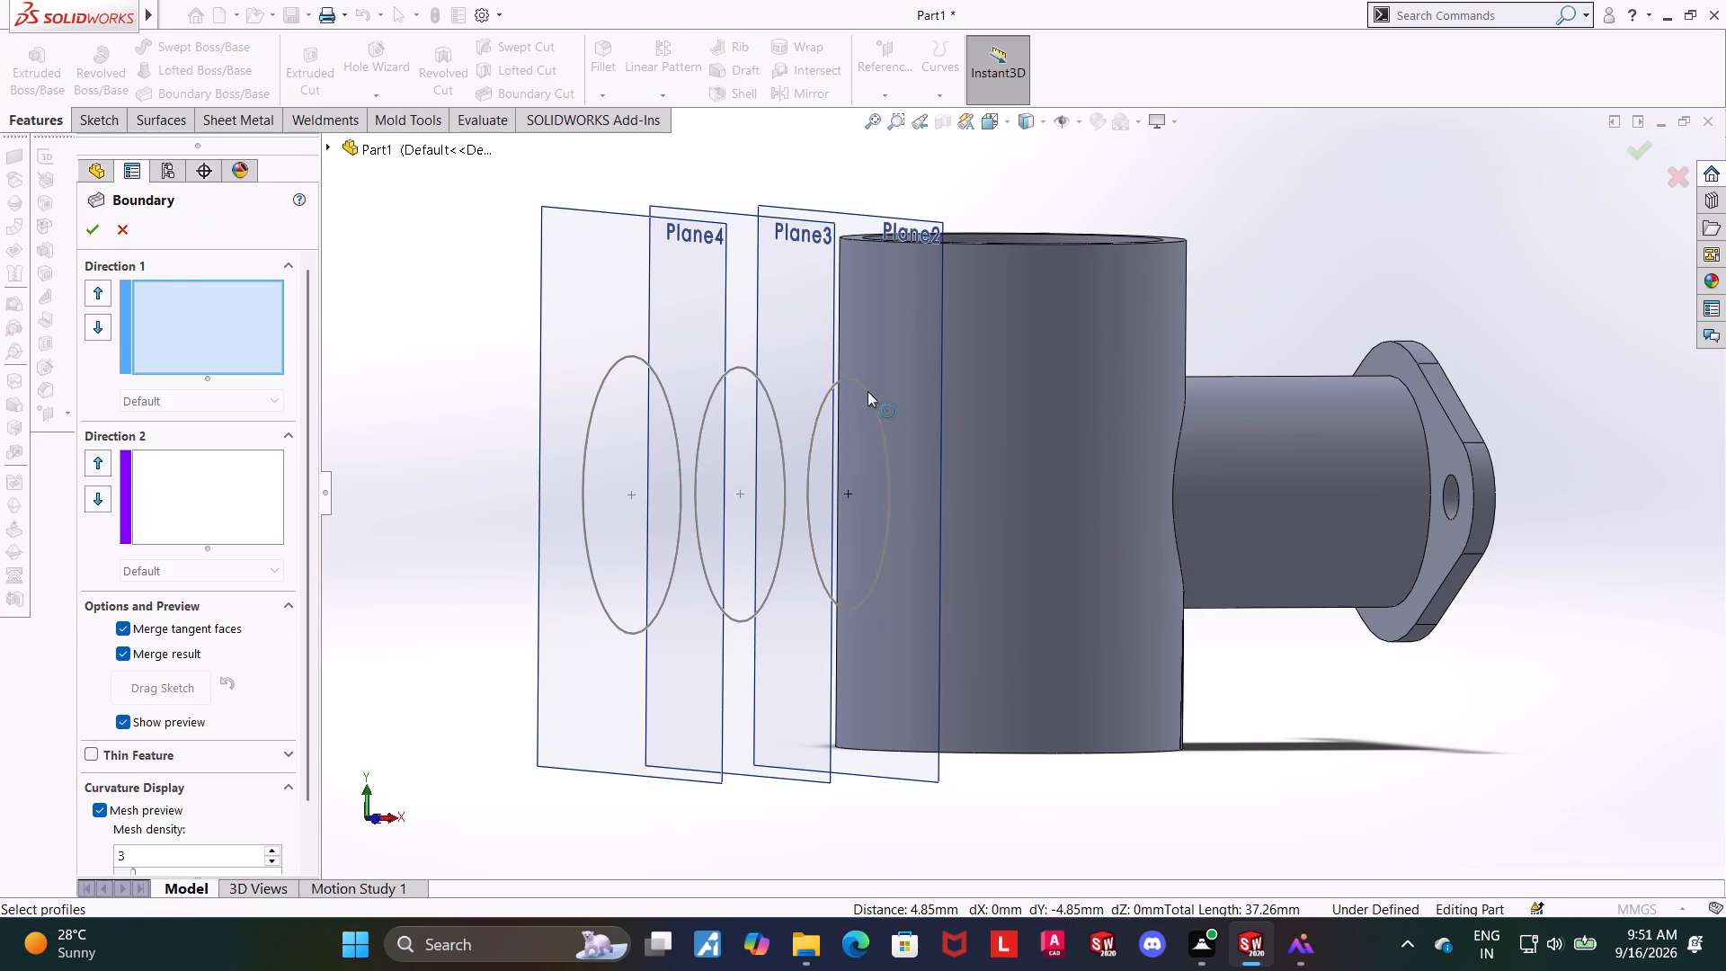
pyautogui.click(867, 391)
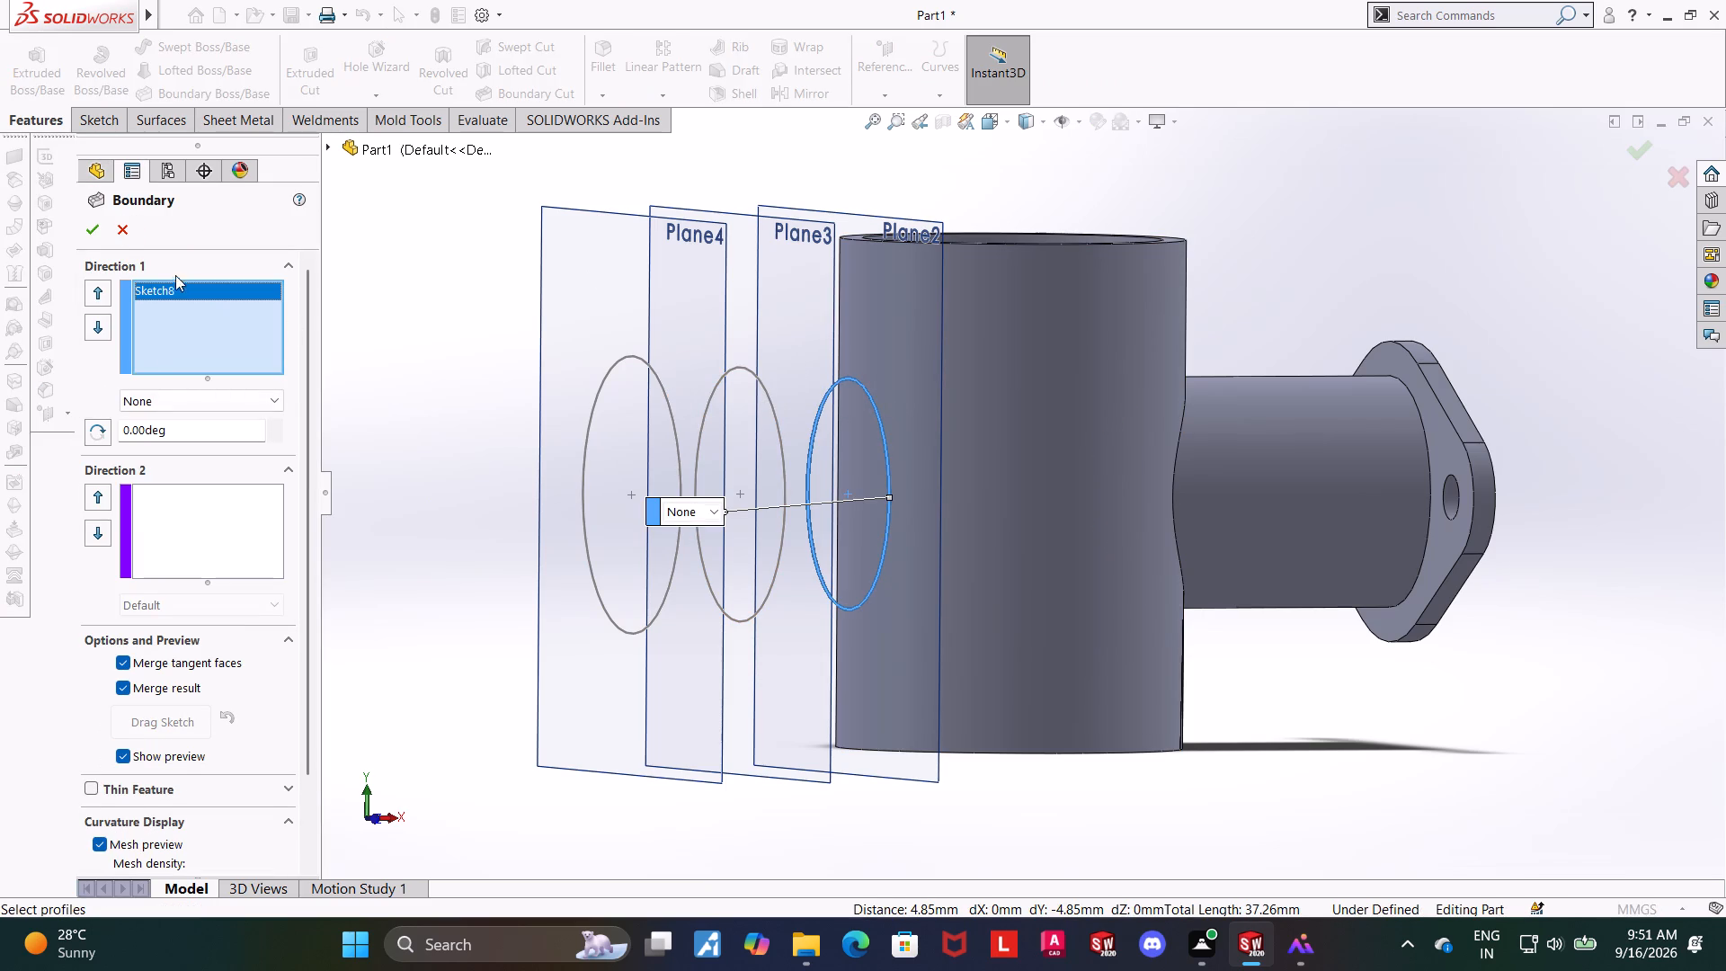
pyautogui.rightClick(177, 300)
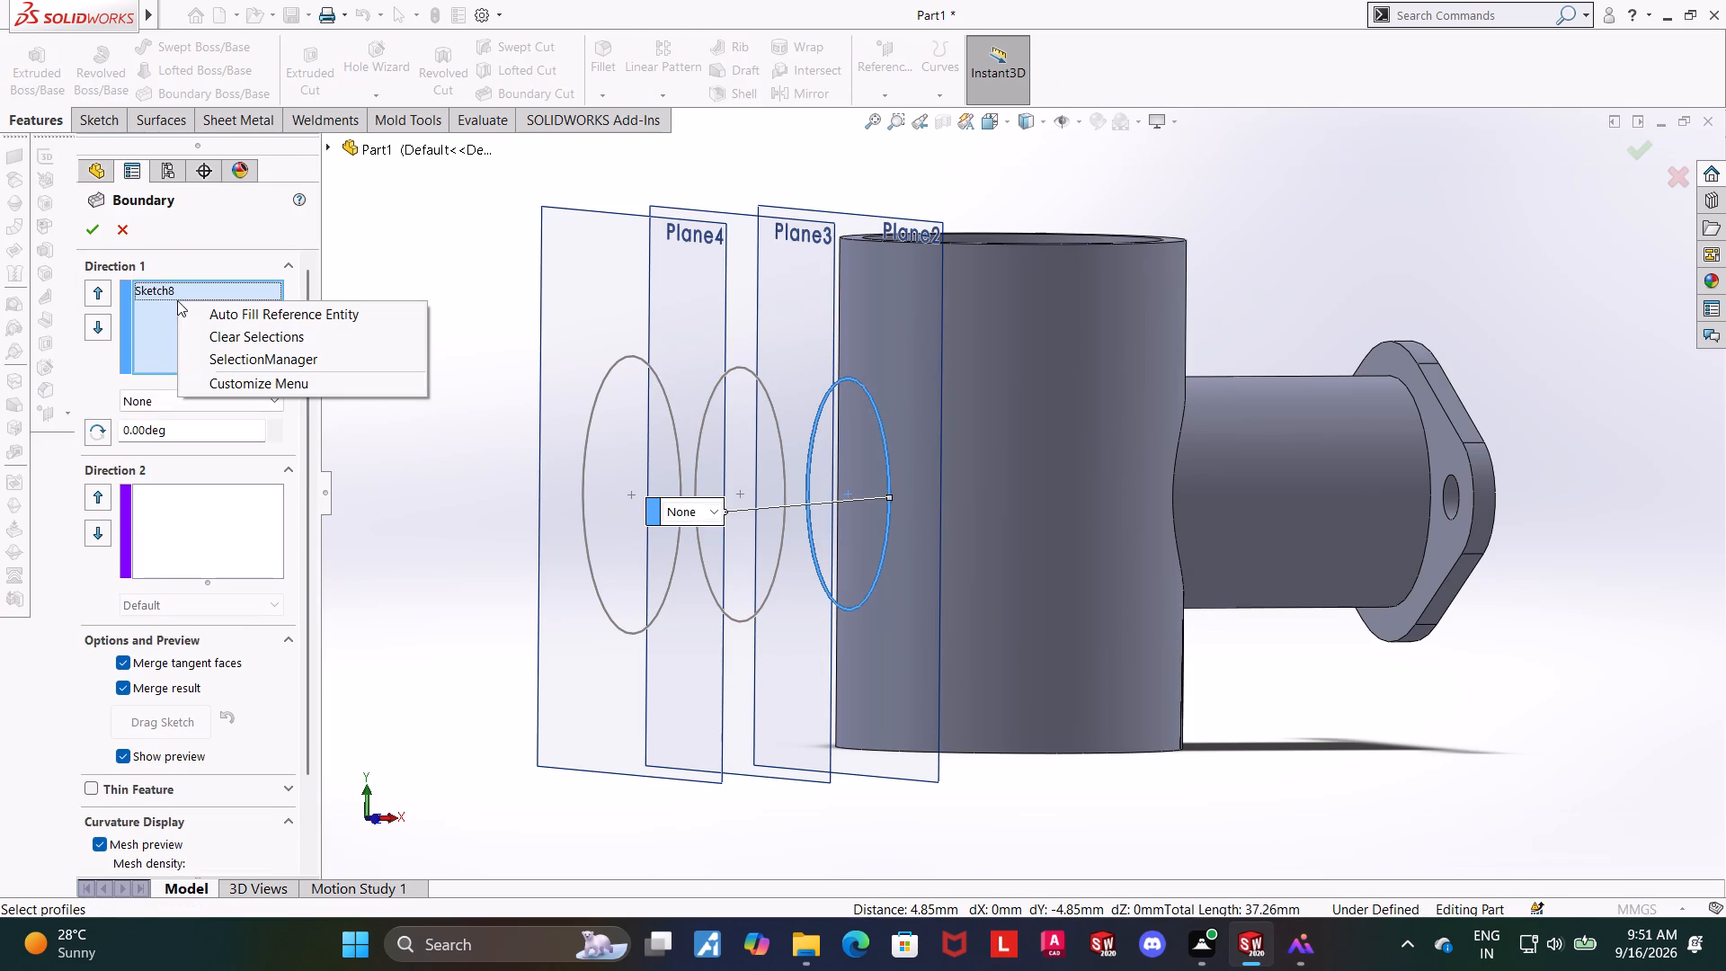
pyautogui.click(239, 338)
pyautogui.click(658, 382)
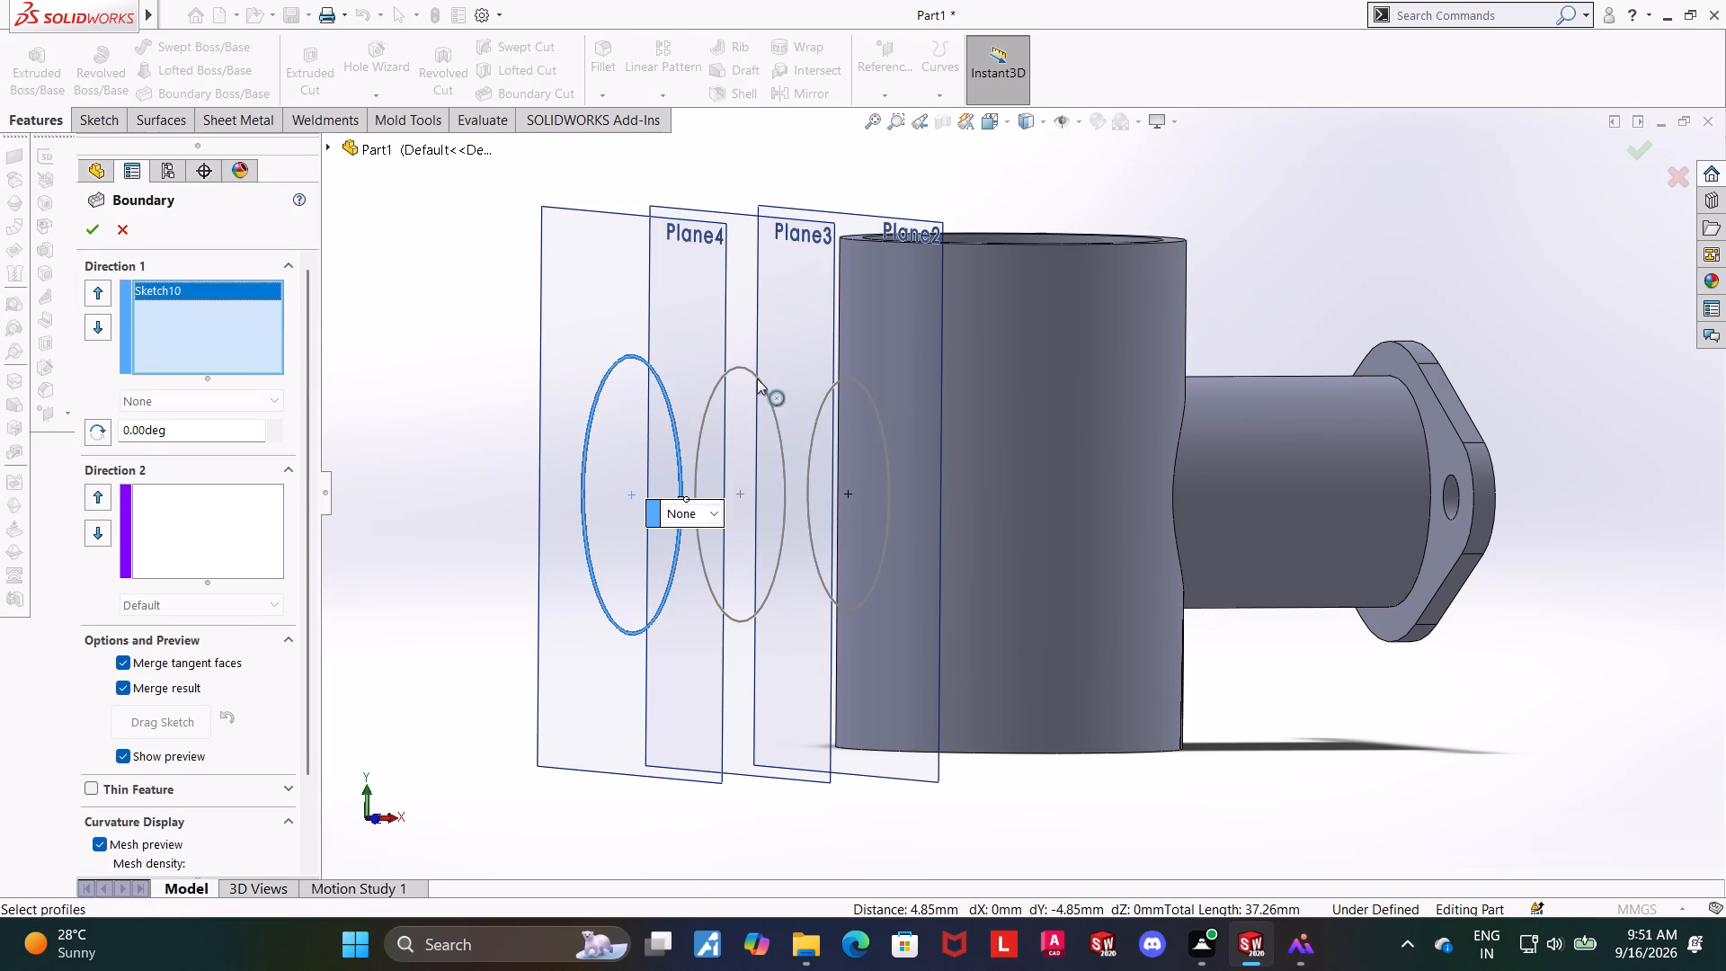
pyautogui.click(768, 394)
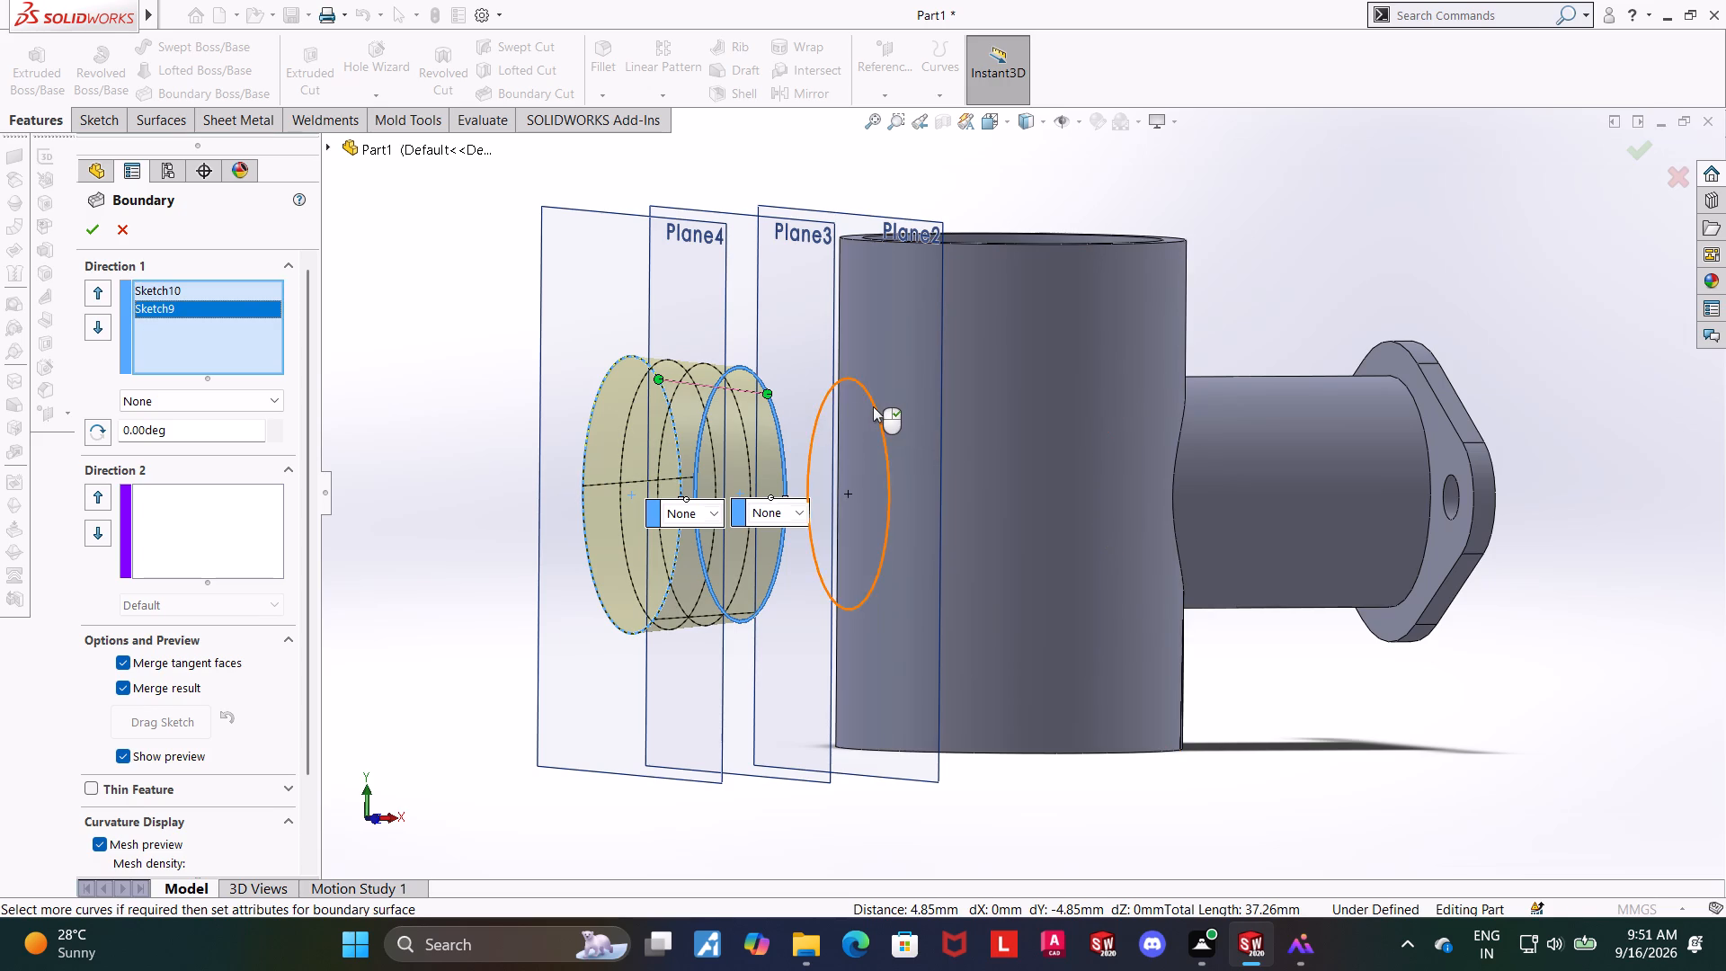
pyautogui.click(873, 406)
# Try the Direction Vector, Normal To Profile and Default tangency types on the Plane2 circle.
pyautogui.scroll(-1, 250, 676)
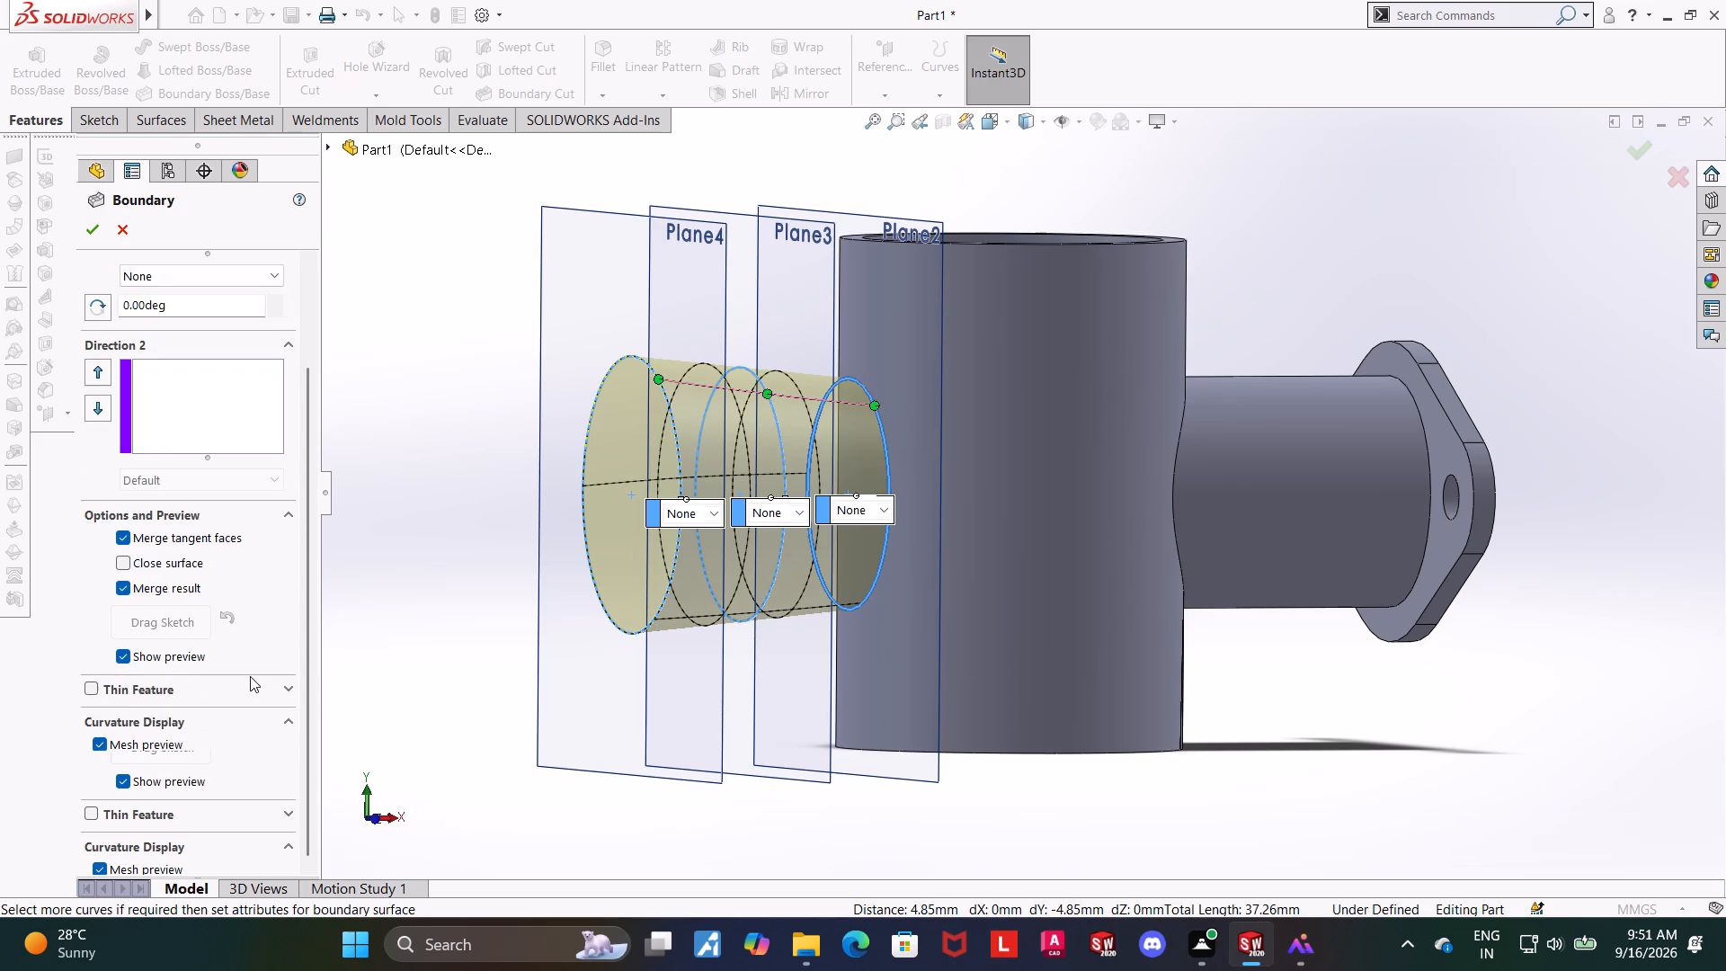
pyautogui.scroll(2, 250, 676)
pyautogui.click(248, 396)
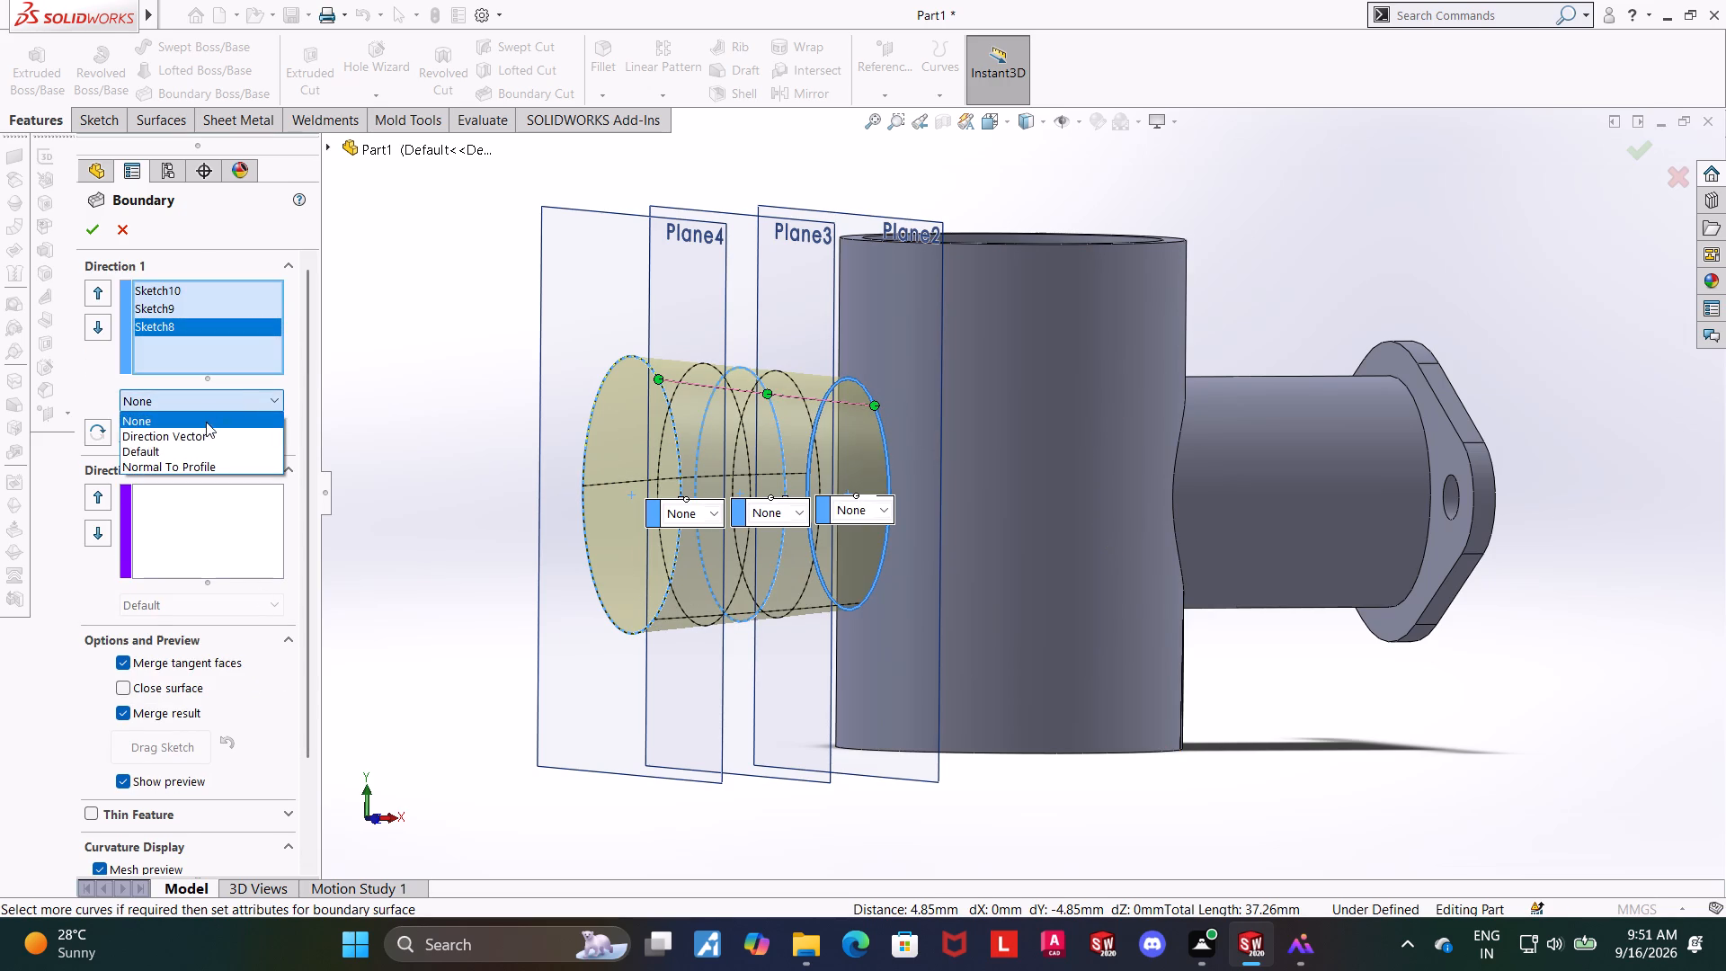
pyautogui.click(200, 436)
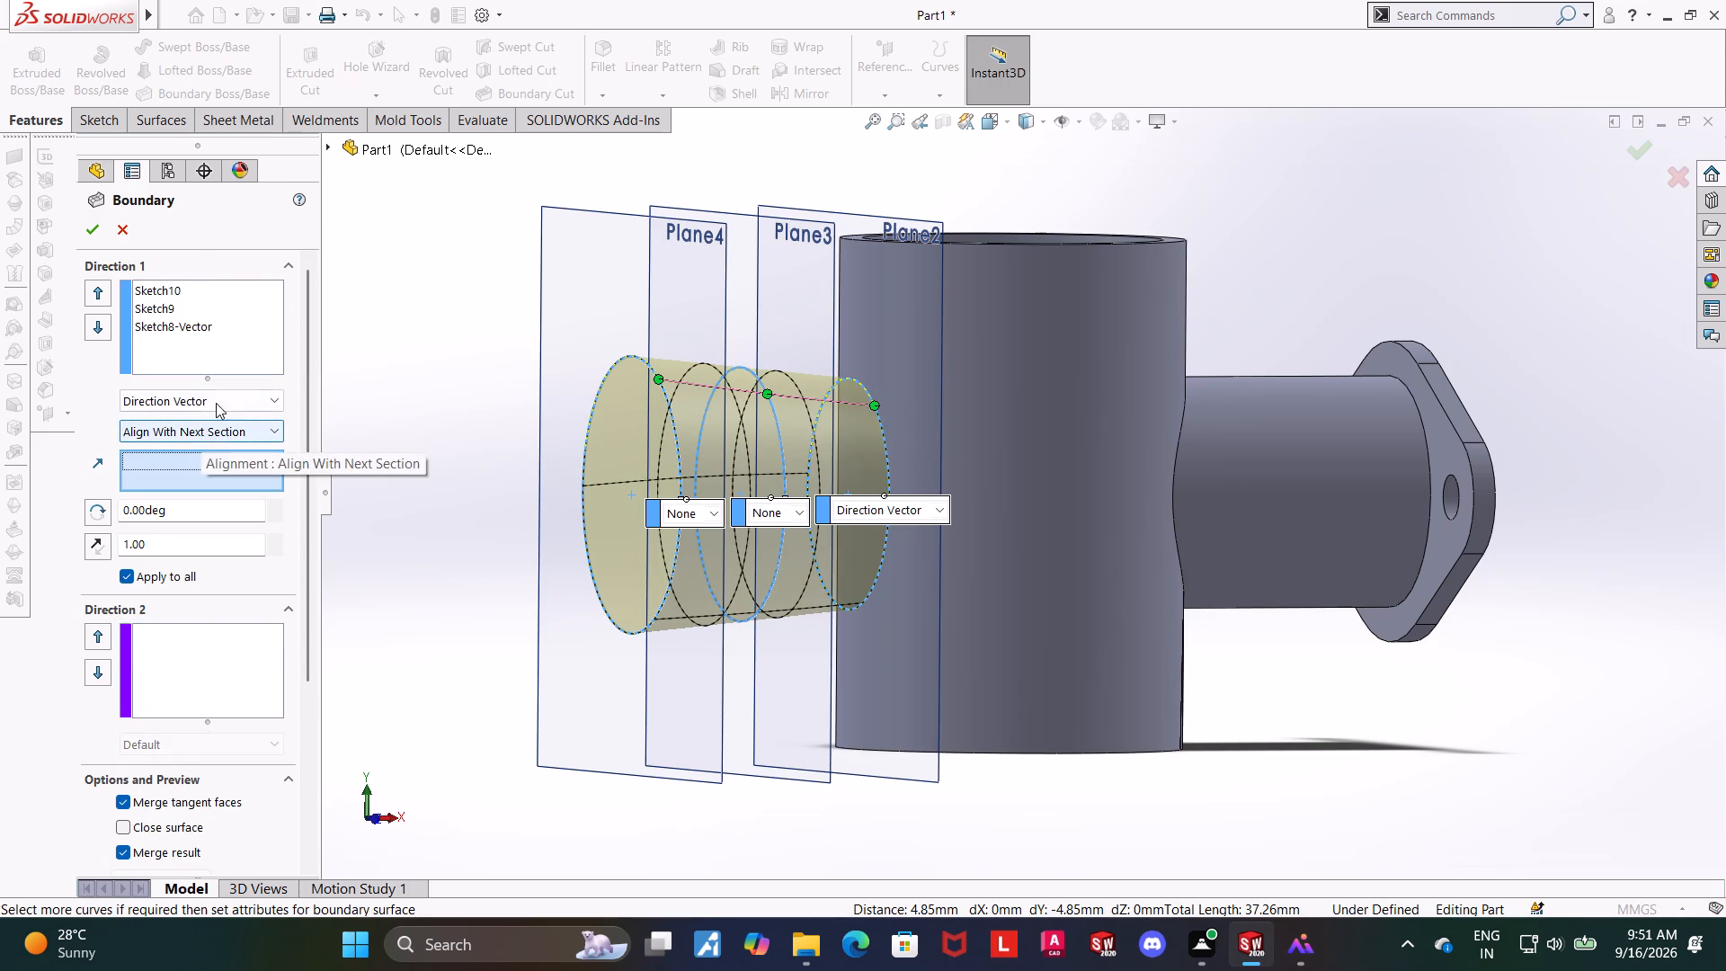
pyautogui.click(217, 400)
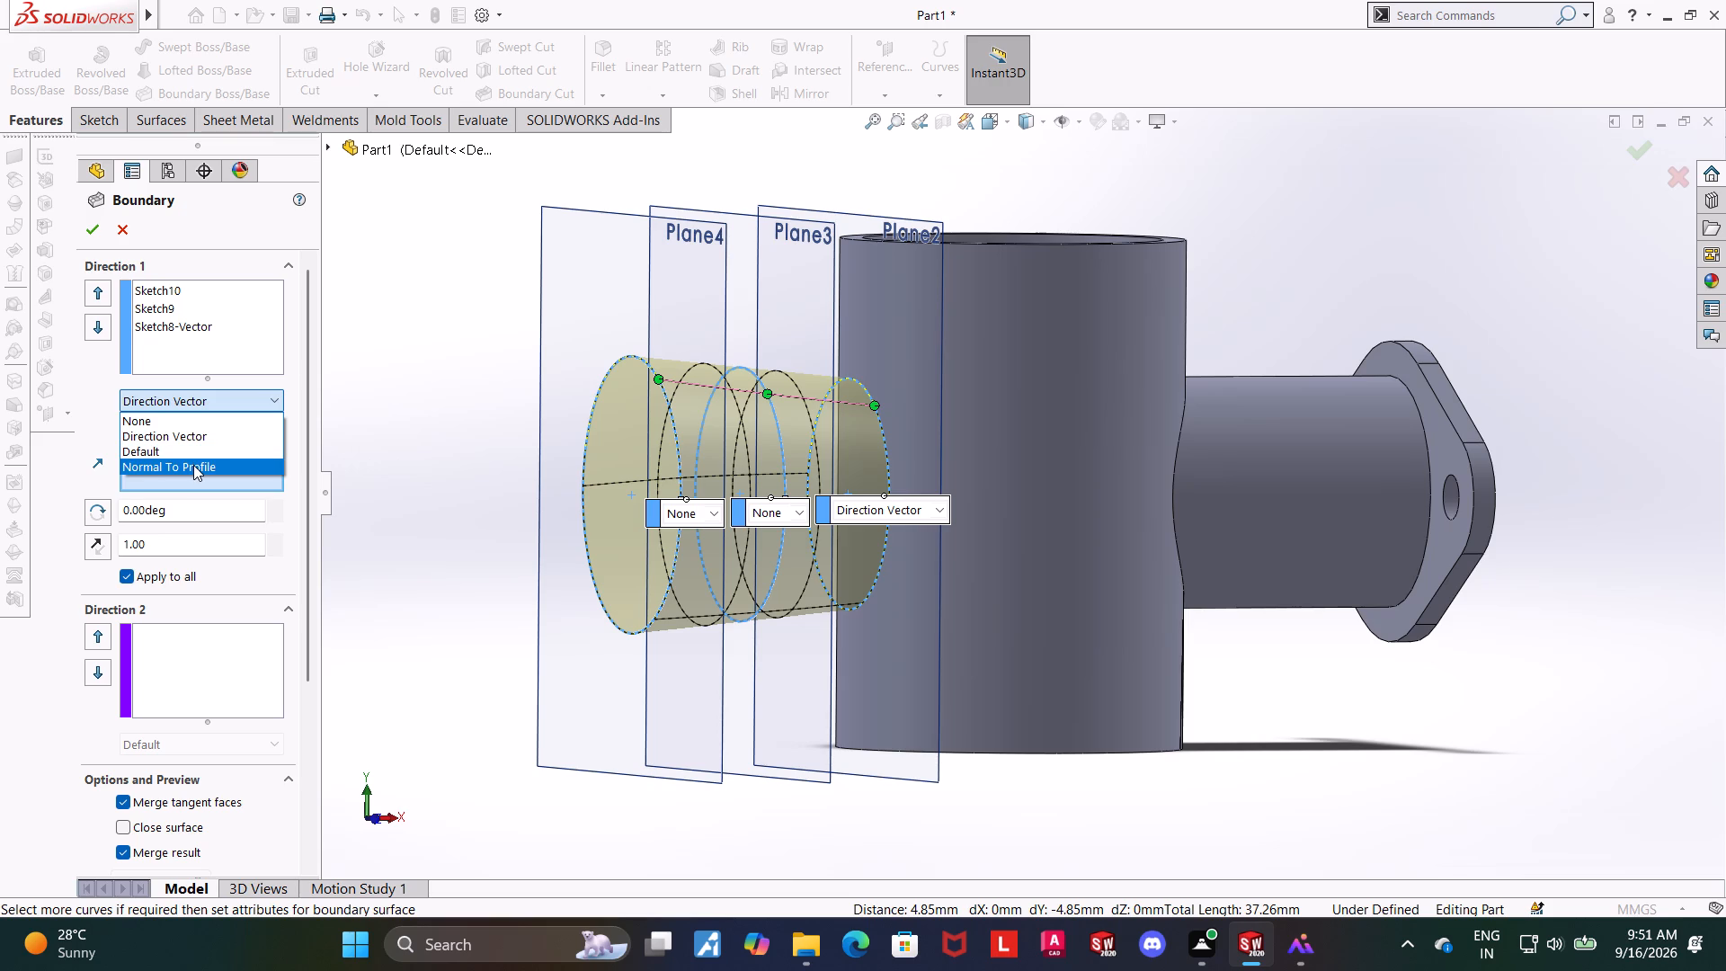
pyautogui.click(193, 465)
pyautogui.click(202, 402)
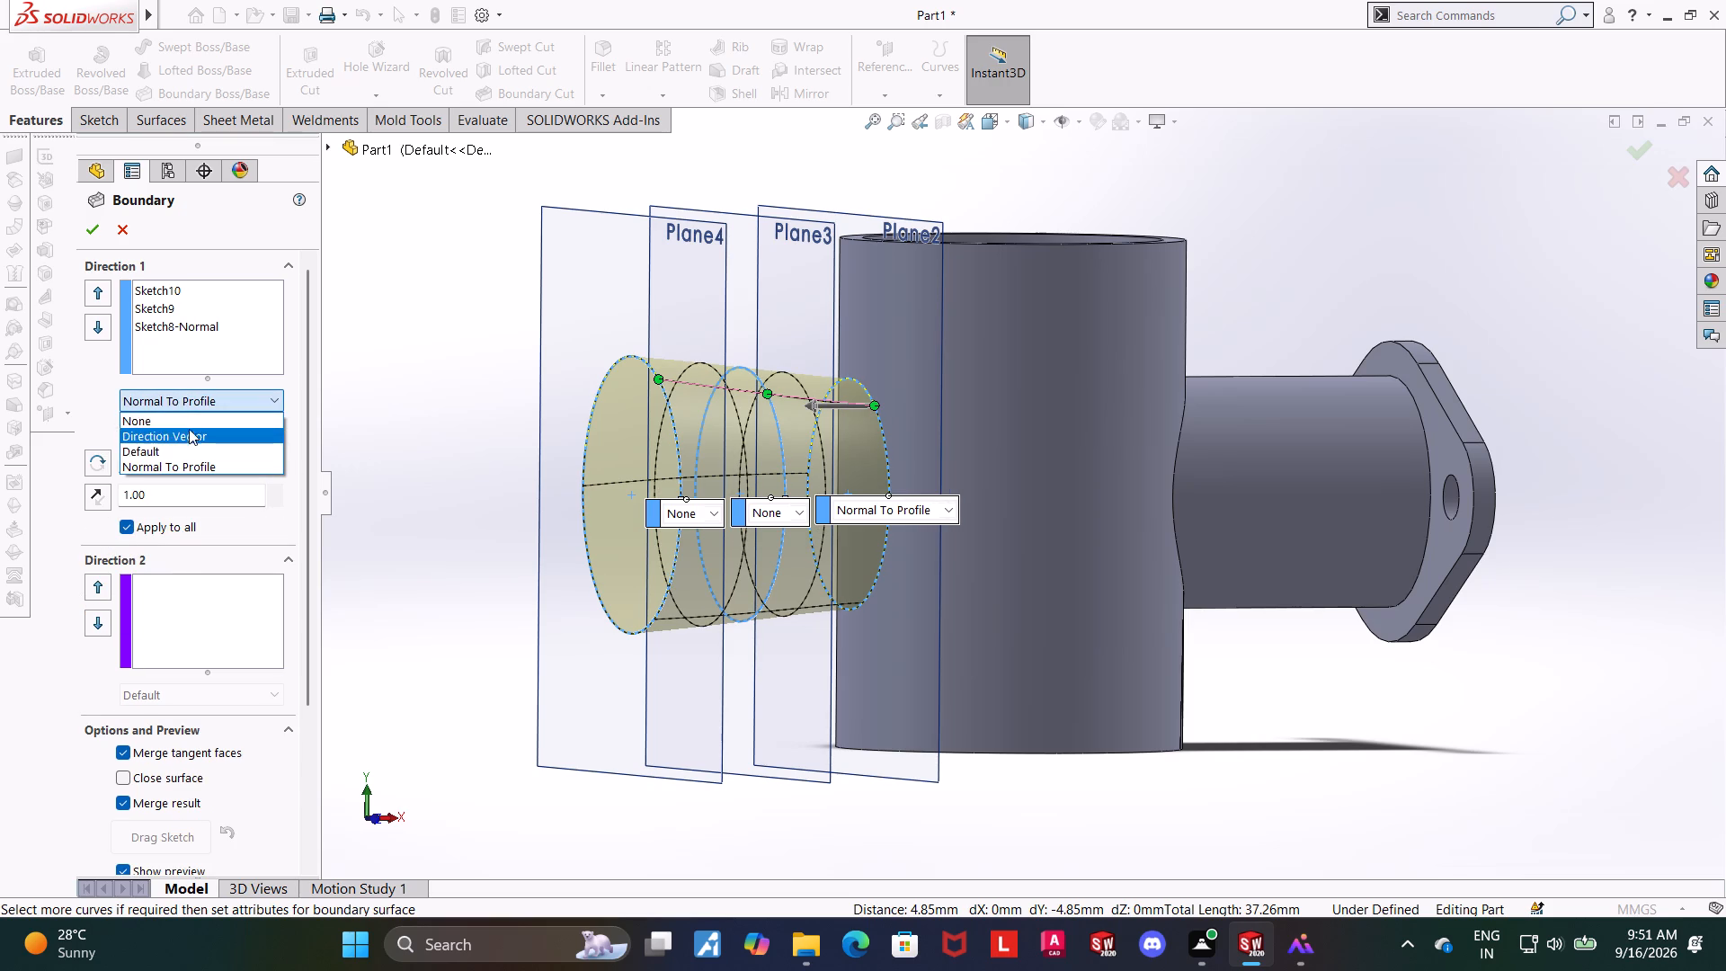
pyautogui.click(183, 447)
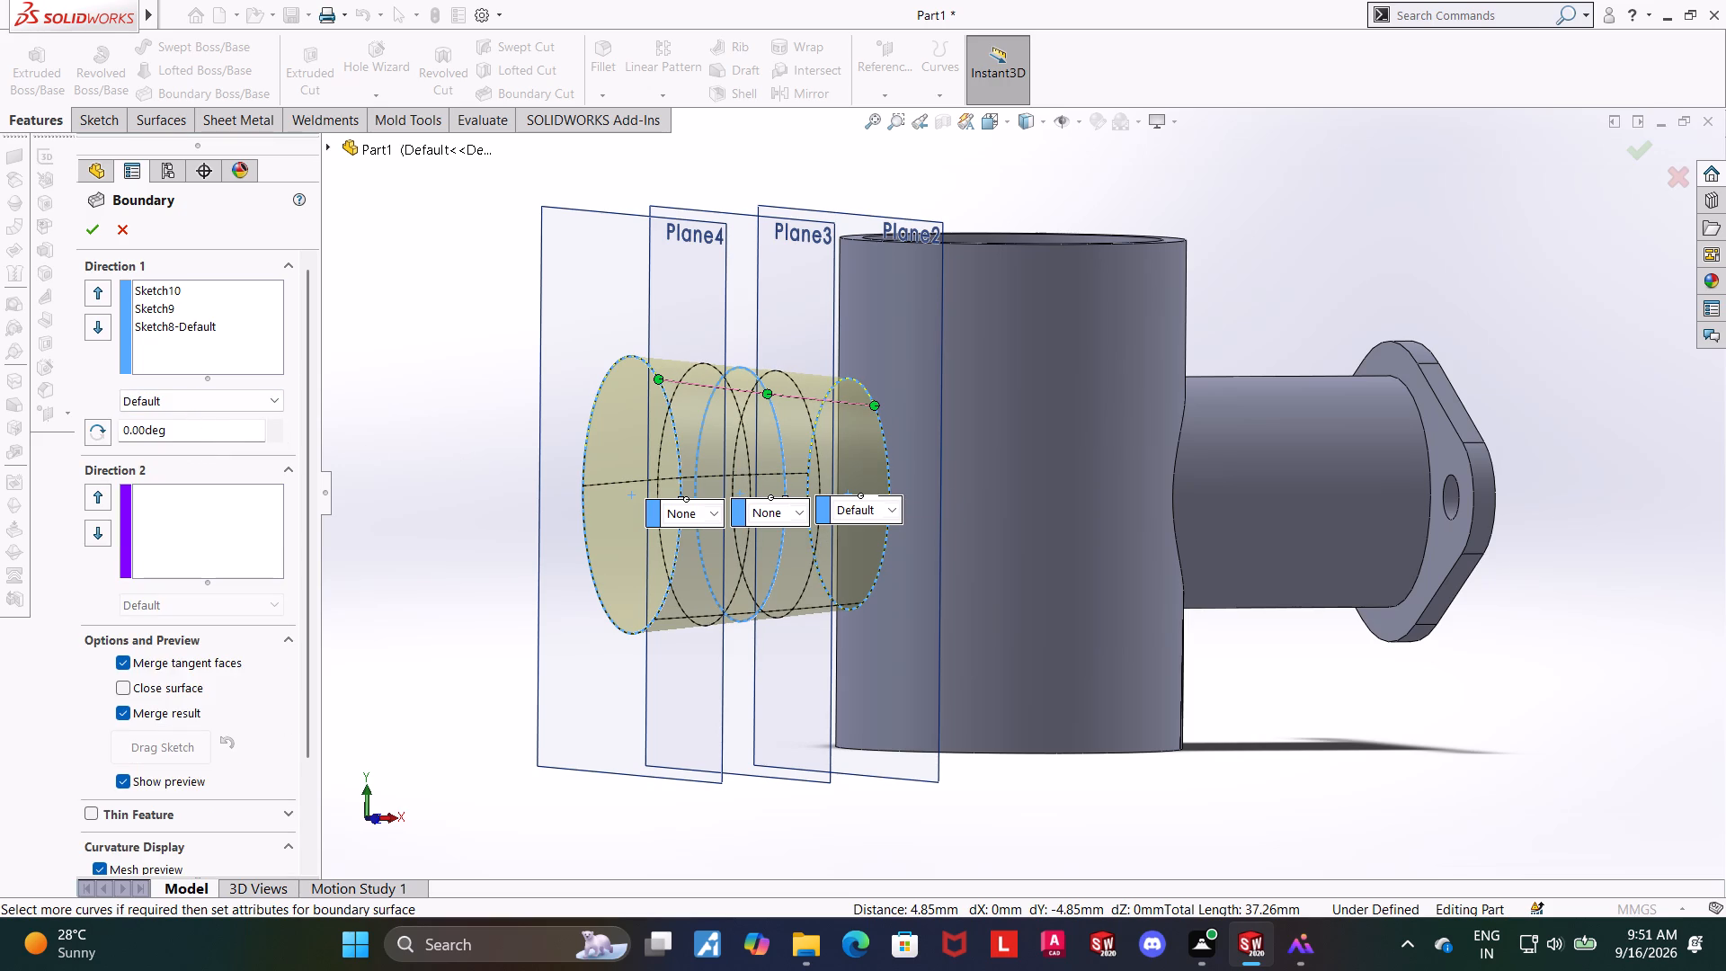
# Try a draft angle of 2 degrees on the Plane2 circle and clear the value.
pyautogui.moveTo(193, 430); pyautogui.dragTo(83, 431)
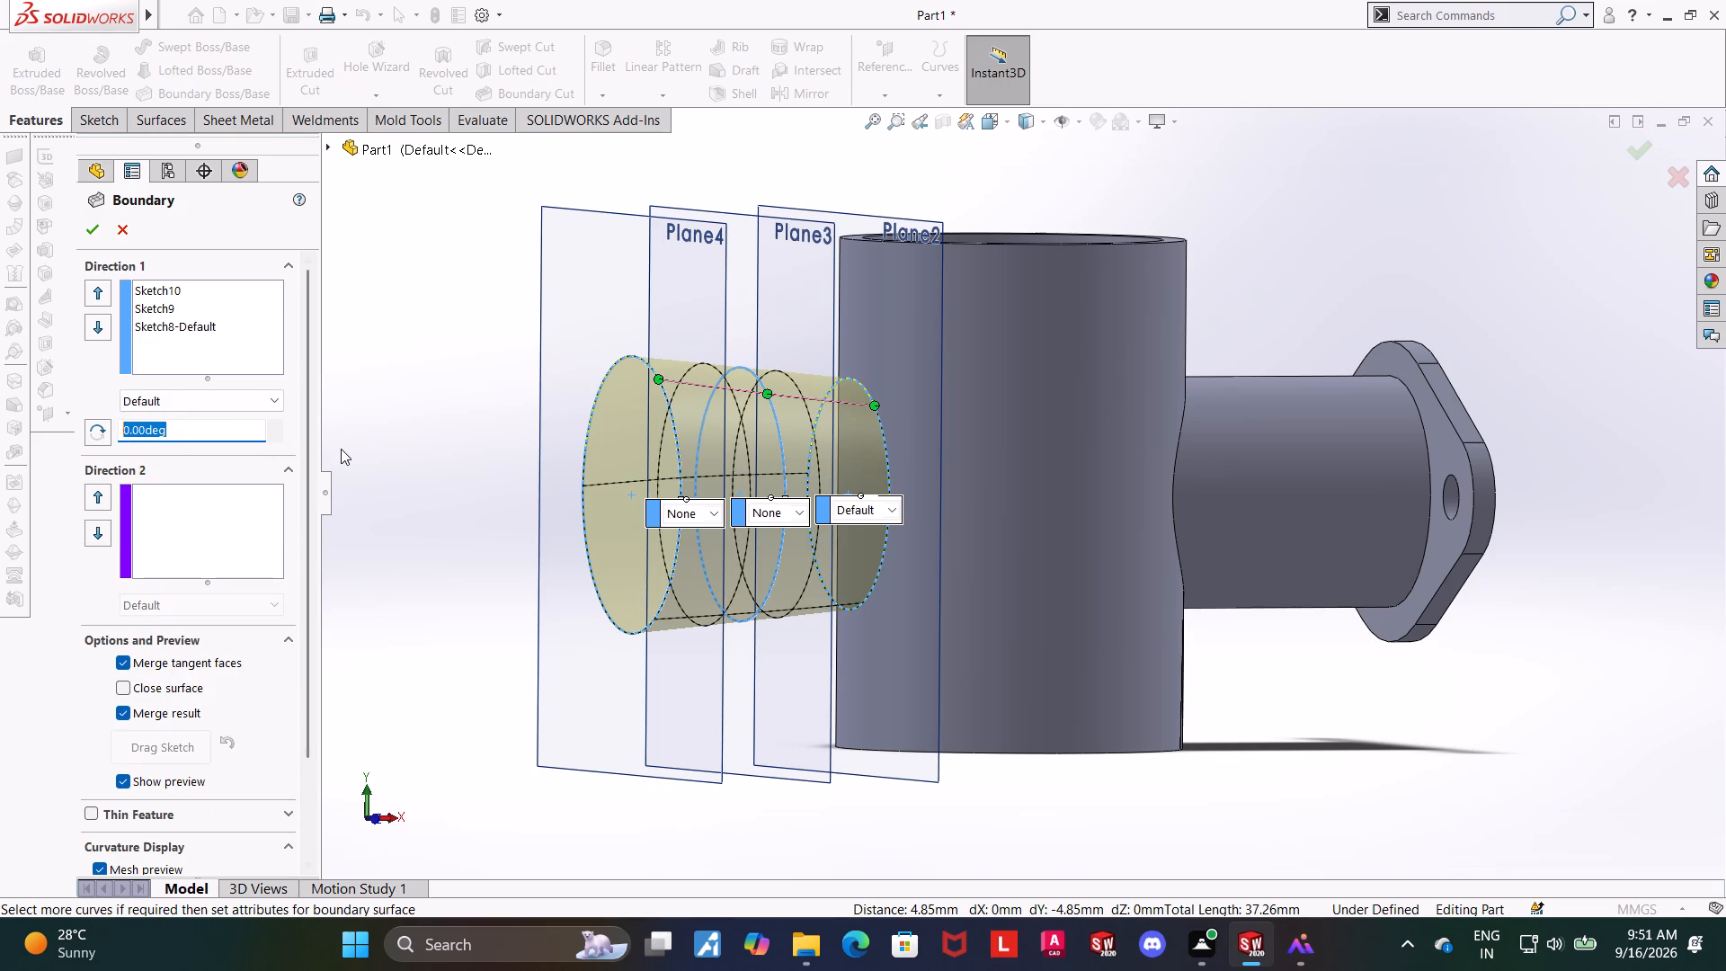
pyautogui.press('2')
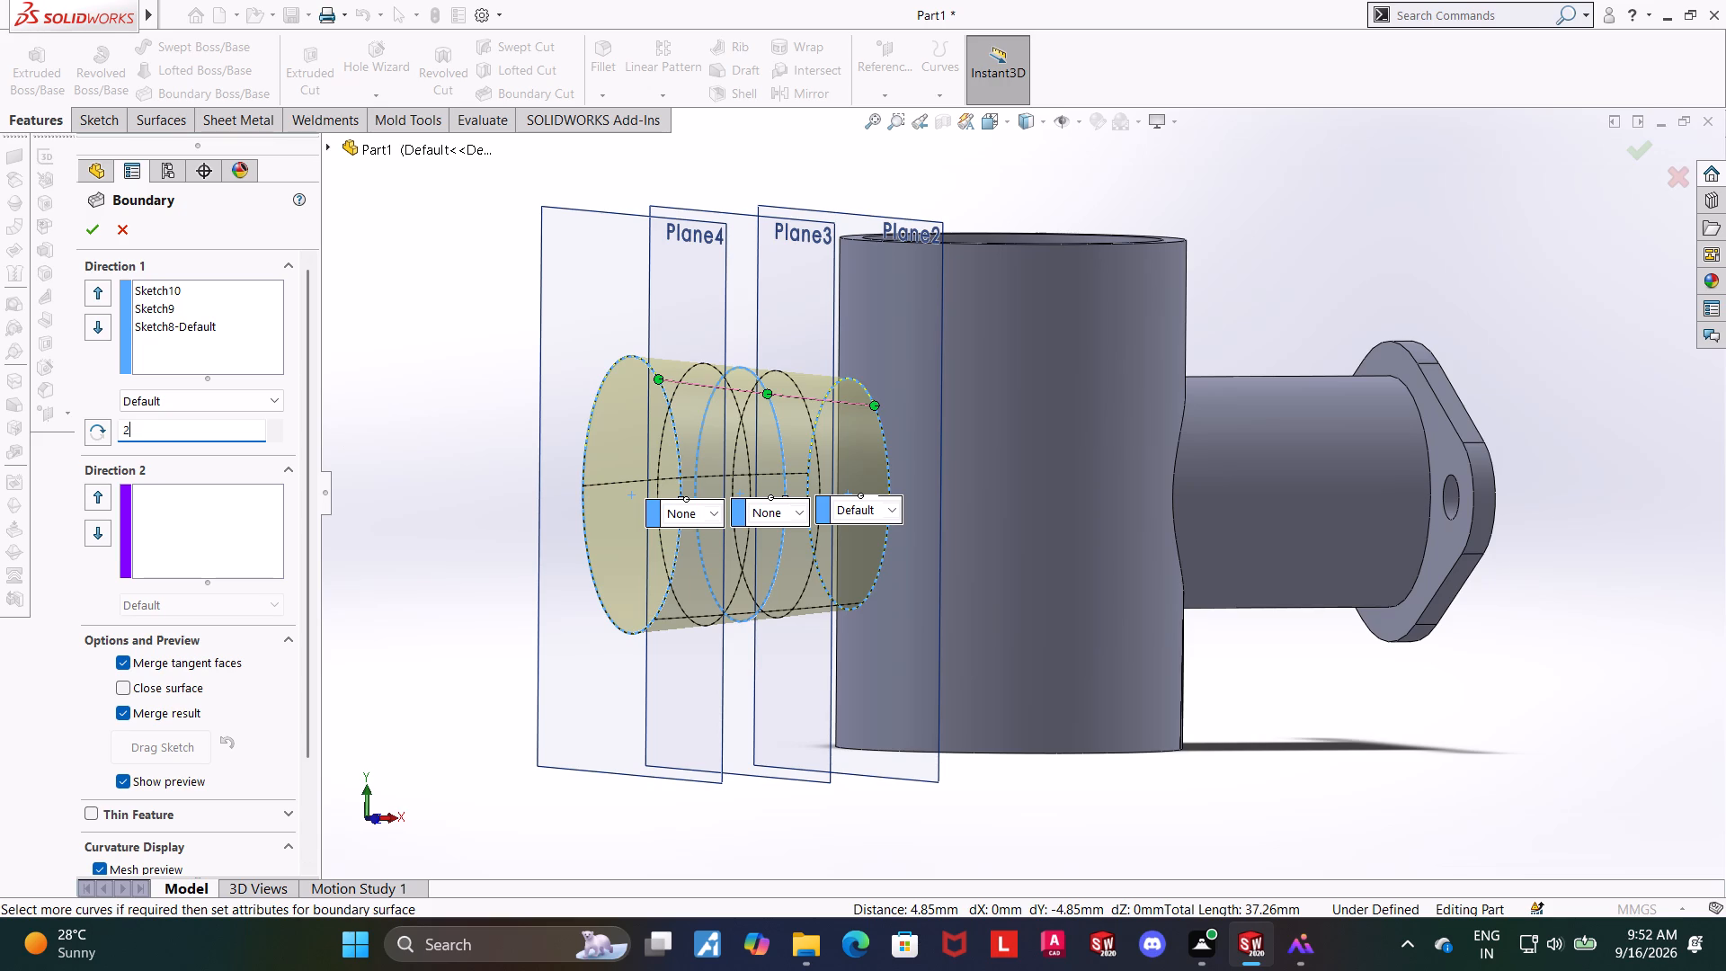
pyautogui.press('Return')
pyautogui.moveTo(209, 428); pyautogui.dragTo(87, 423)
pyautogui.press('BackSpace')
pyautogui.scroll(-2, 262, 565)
# Set the Plane2 circle's tangency type to Normal To Profile.
pyautogui.click(150, 407)
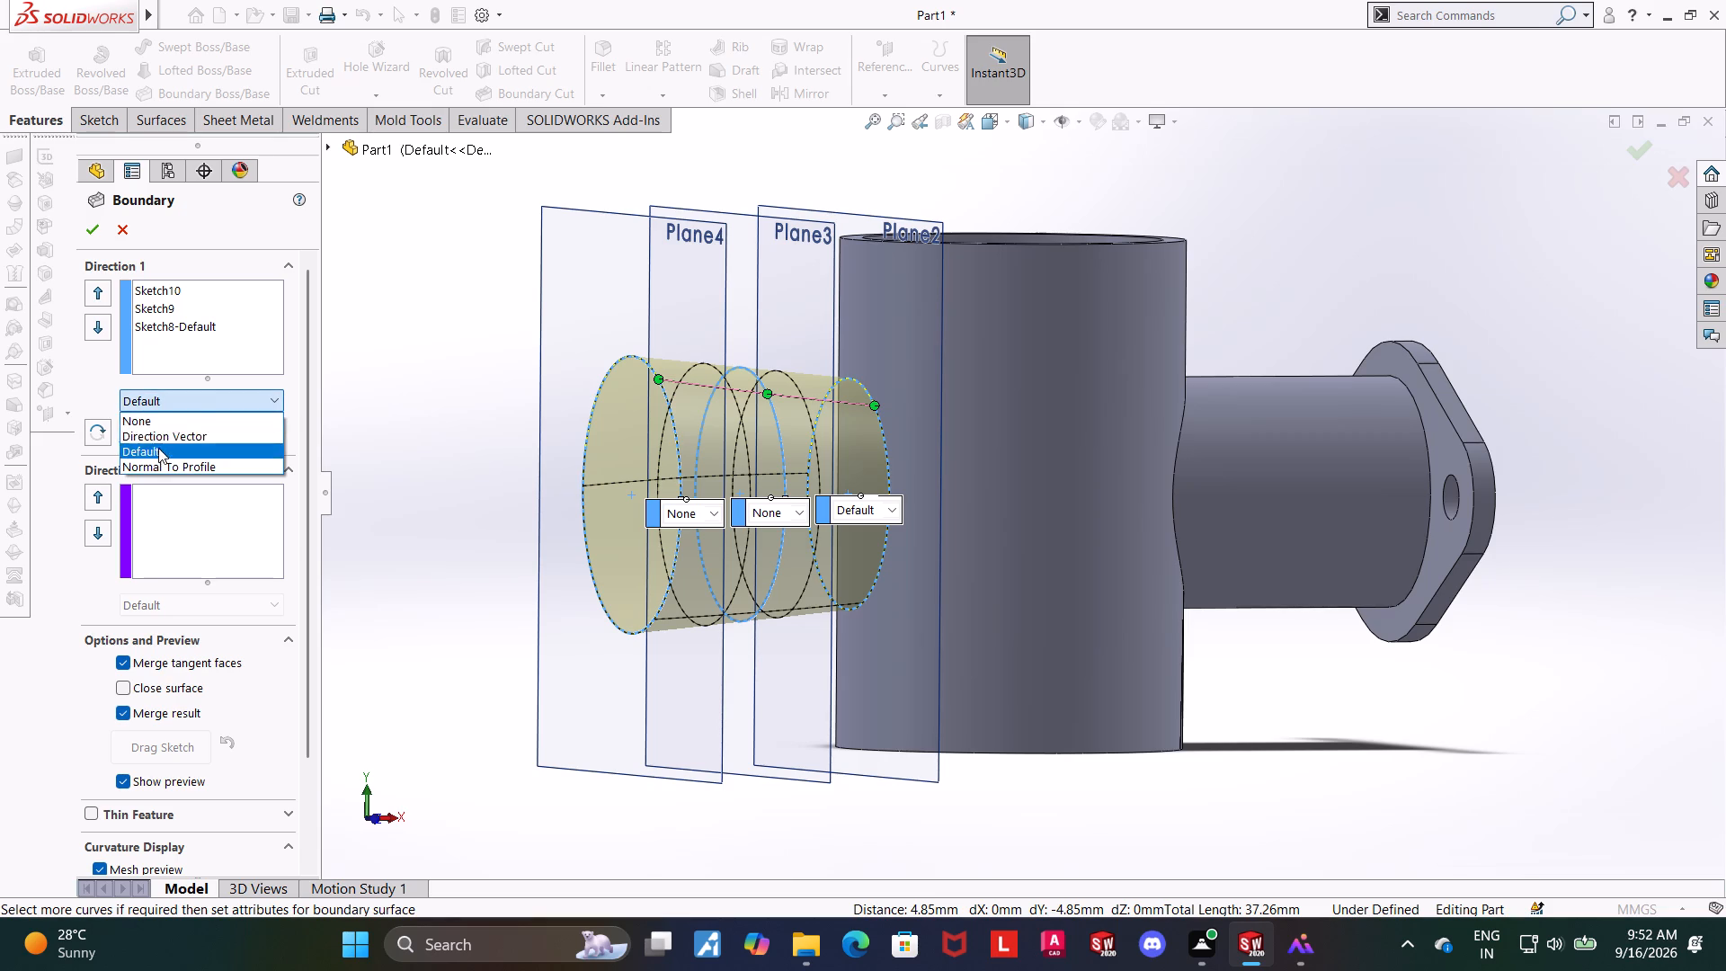
pyautogui.click(159, 464)
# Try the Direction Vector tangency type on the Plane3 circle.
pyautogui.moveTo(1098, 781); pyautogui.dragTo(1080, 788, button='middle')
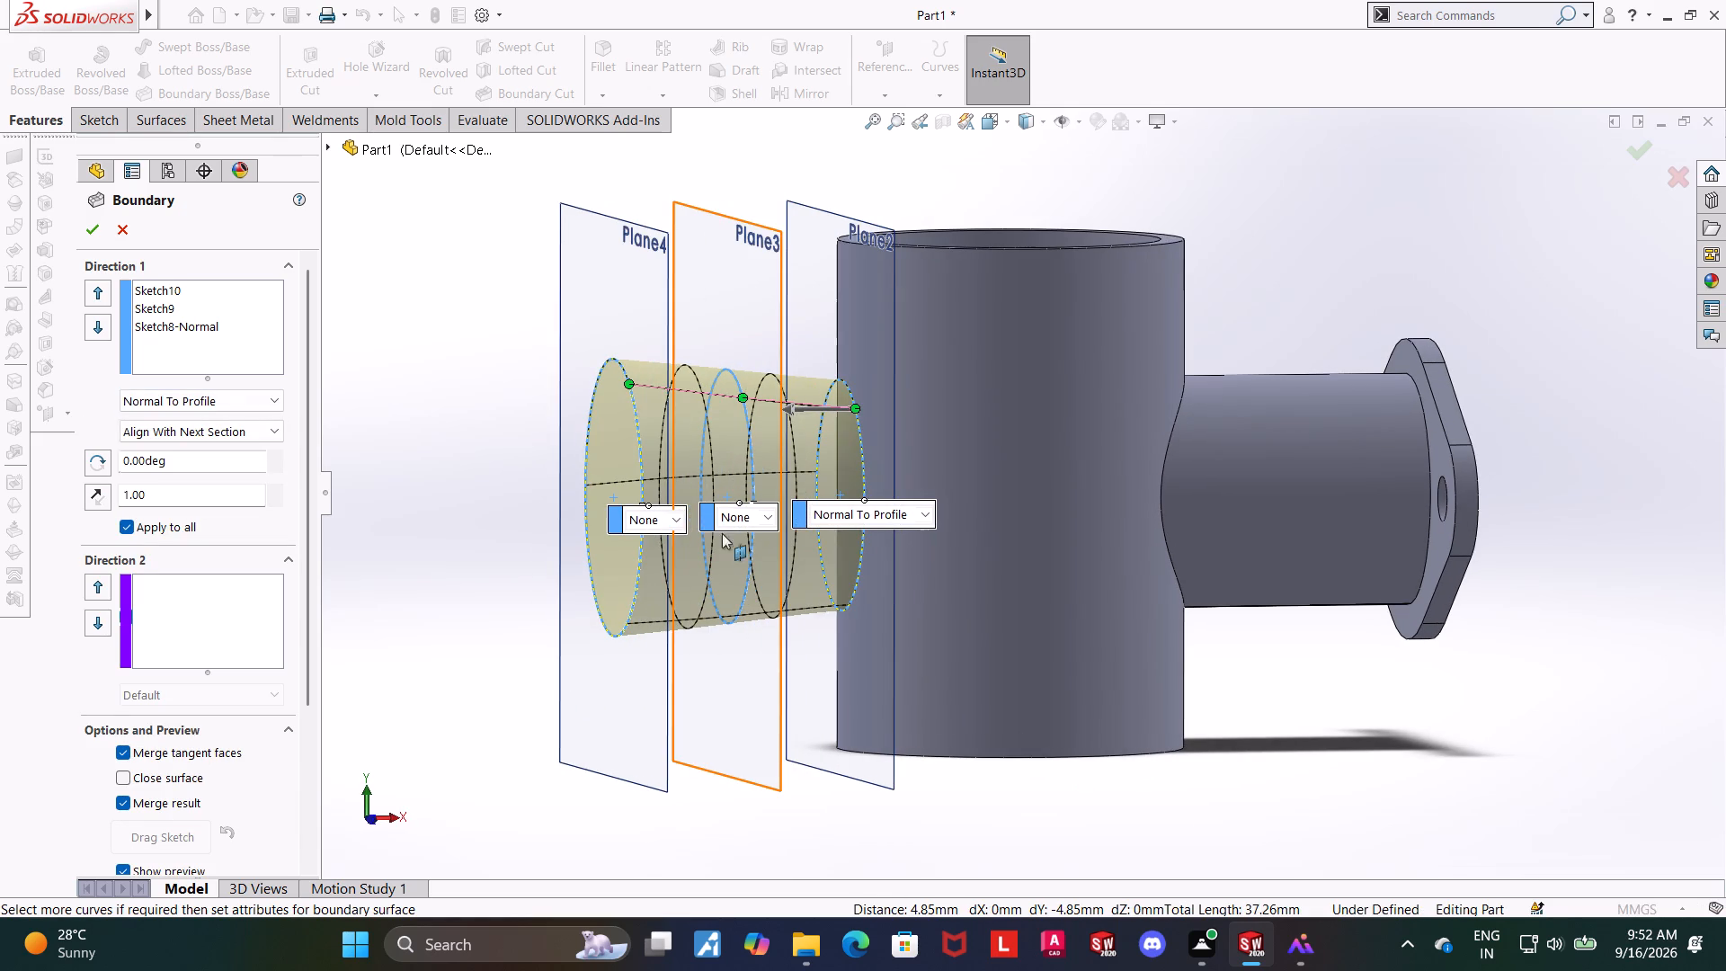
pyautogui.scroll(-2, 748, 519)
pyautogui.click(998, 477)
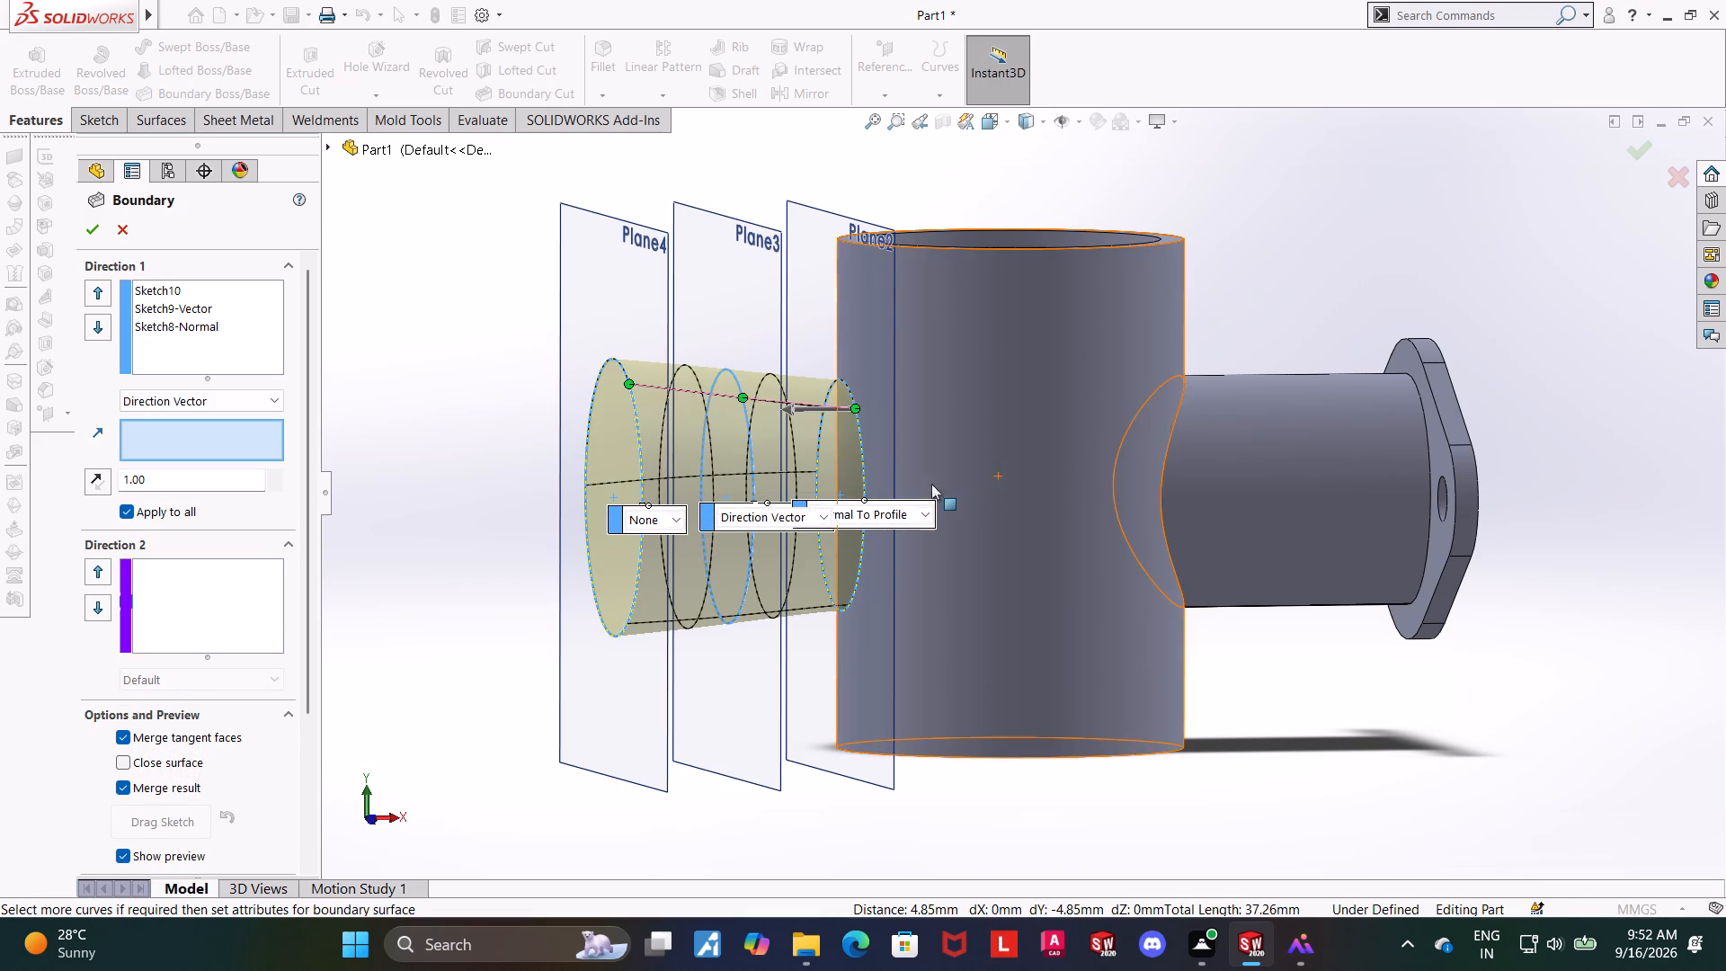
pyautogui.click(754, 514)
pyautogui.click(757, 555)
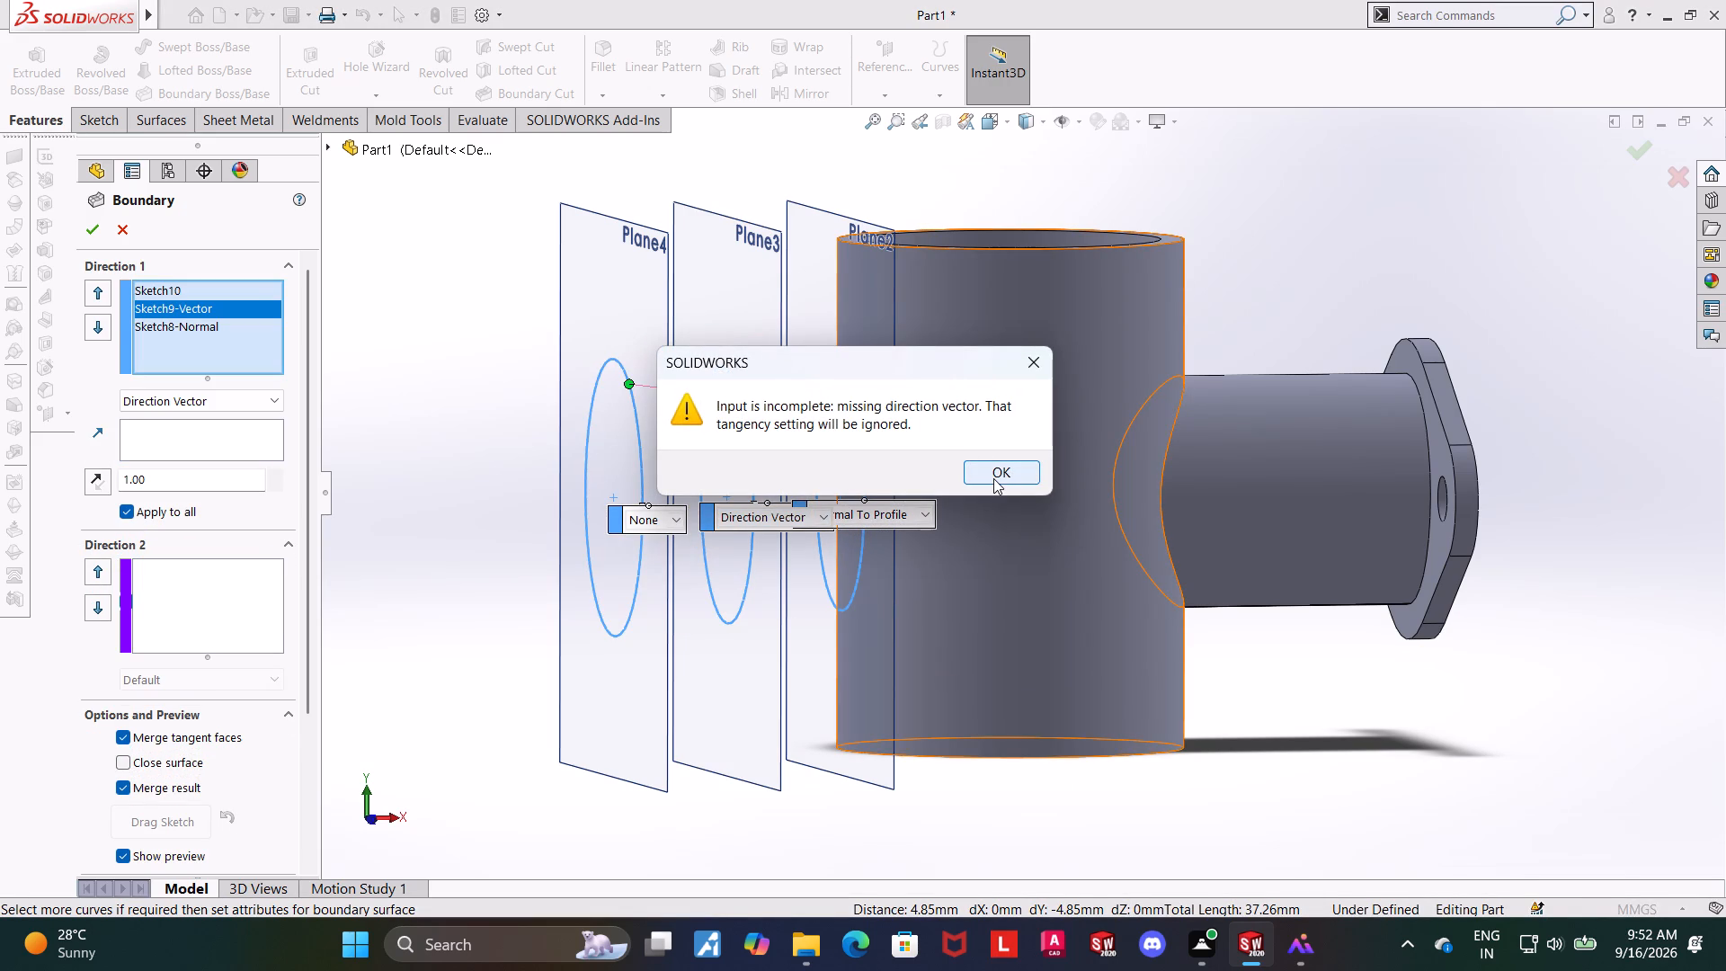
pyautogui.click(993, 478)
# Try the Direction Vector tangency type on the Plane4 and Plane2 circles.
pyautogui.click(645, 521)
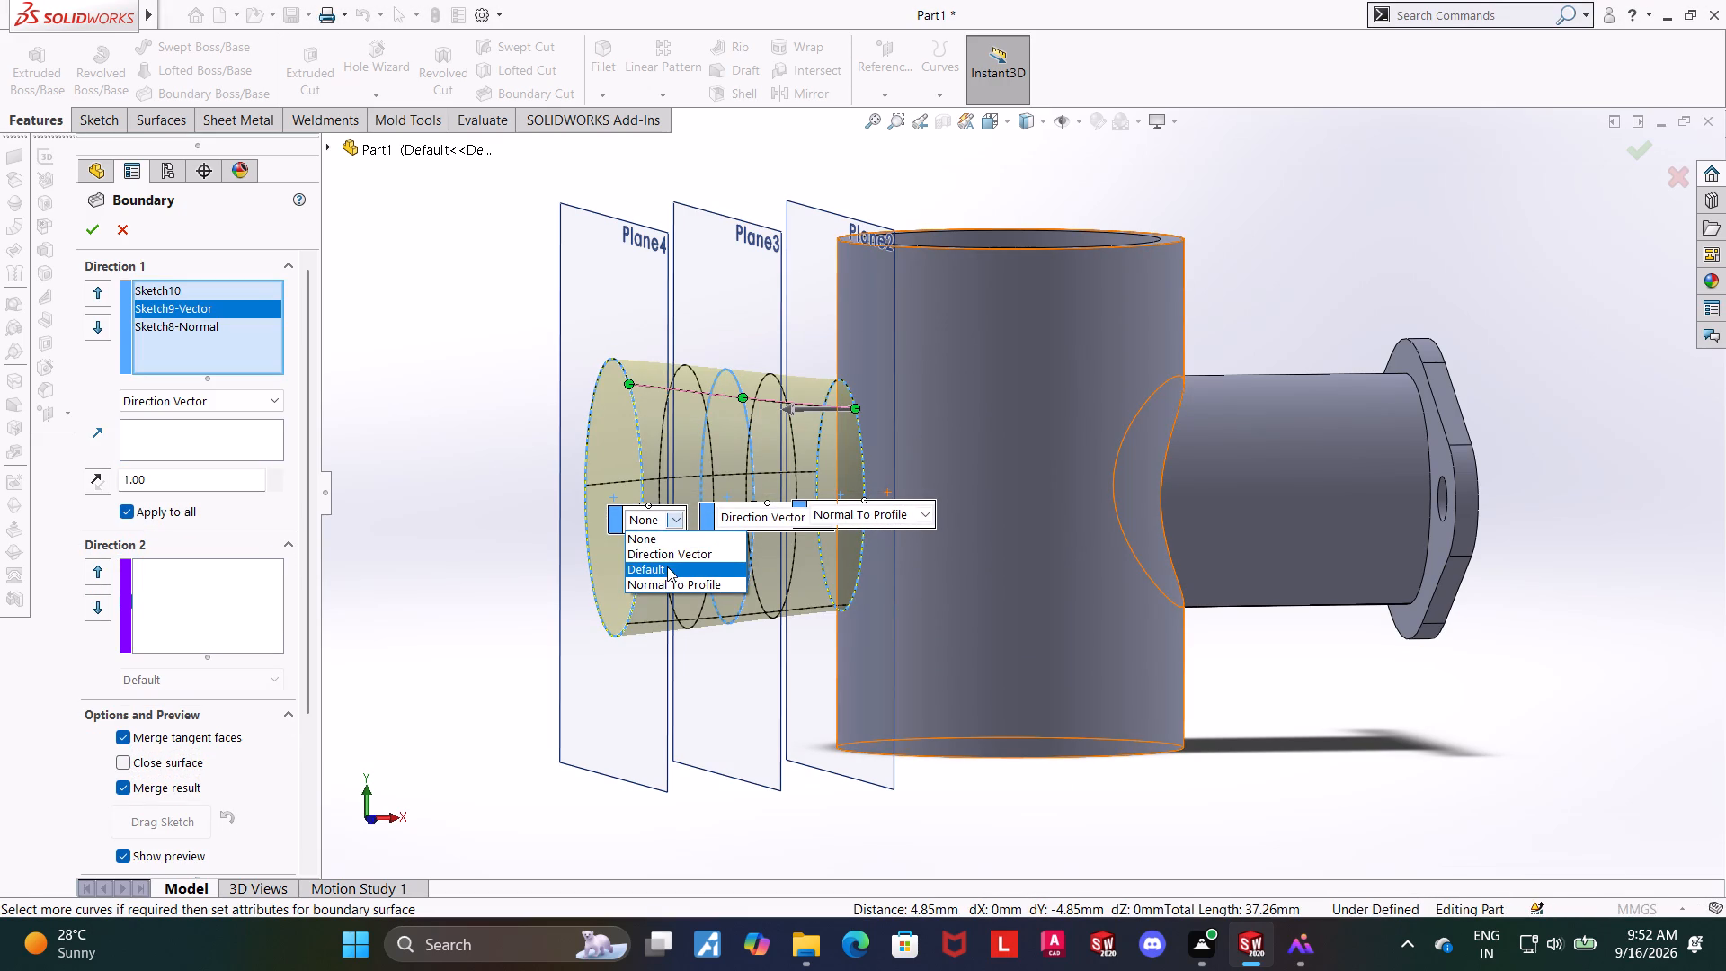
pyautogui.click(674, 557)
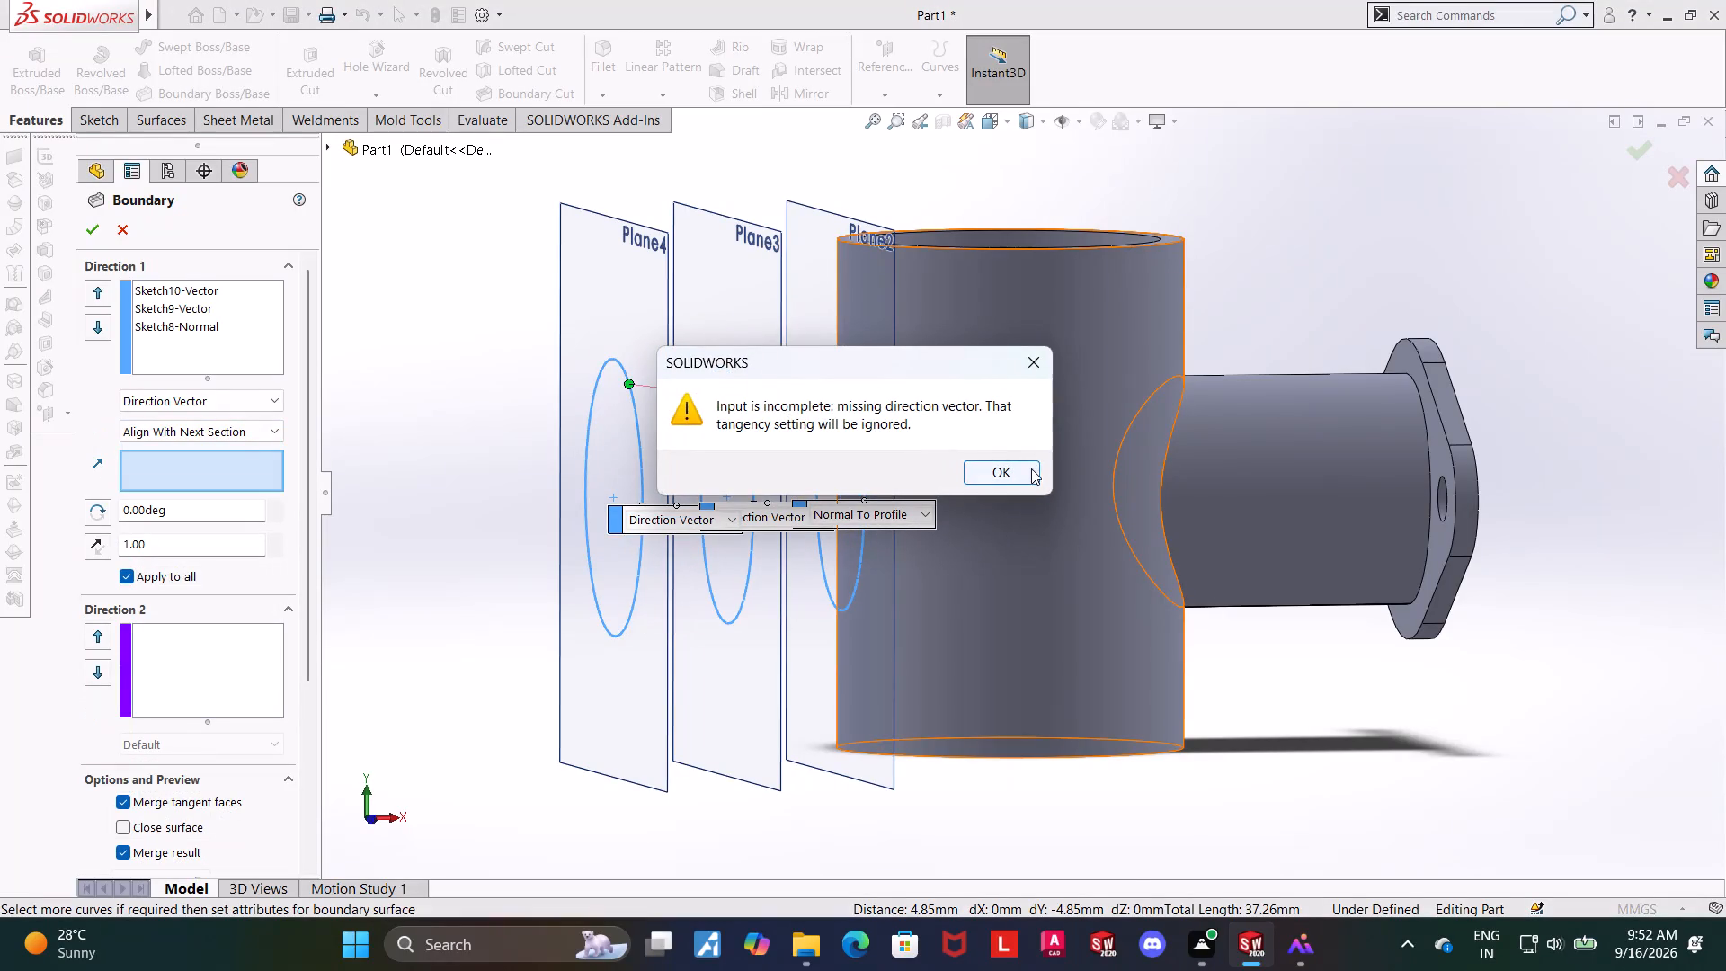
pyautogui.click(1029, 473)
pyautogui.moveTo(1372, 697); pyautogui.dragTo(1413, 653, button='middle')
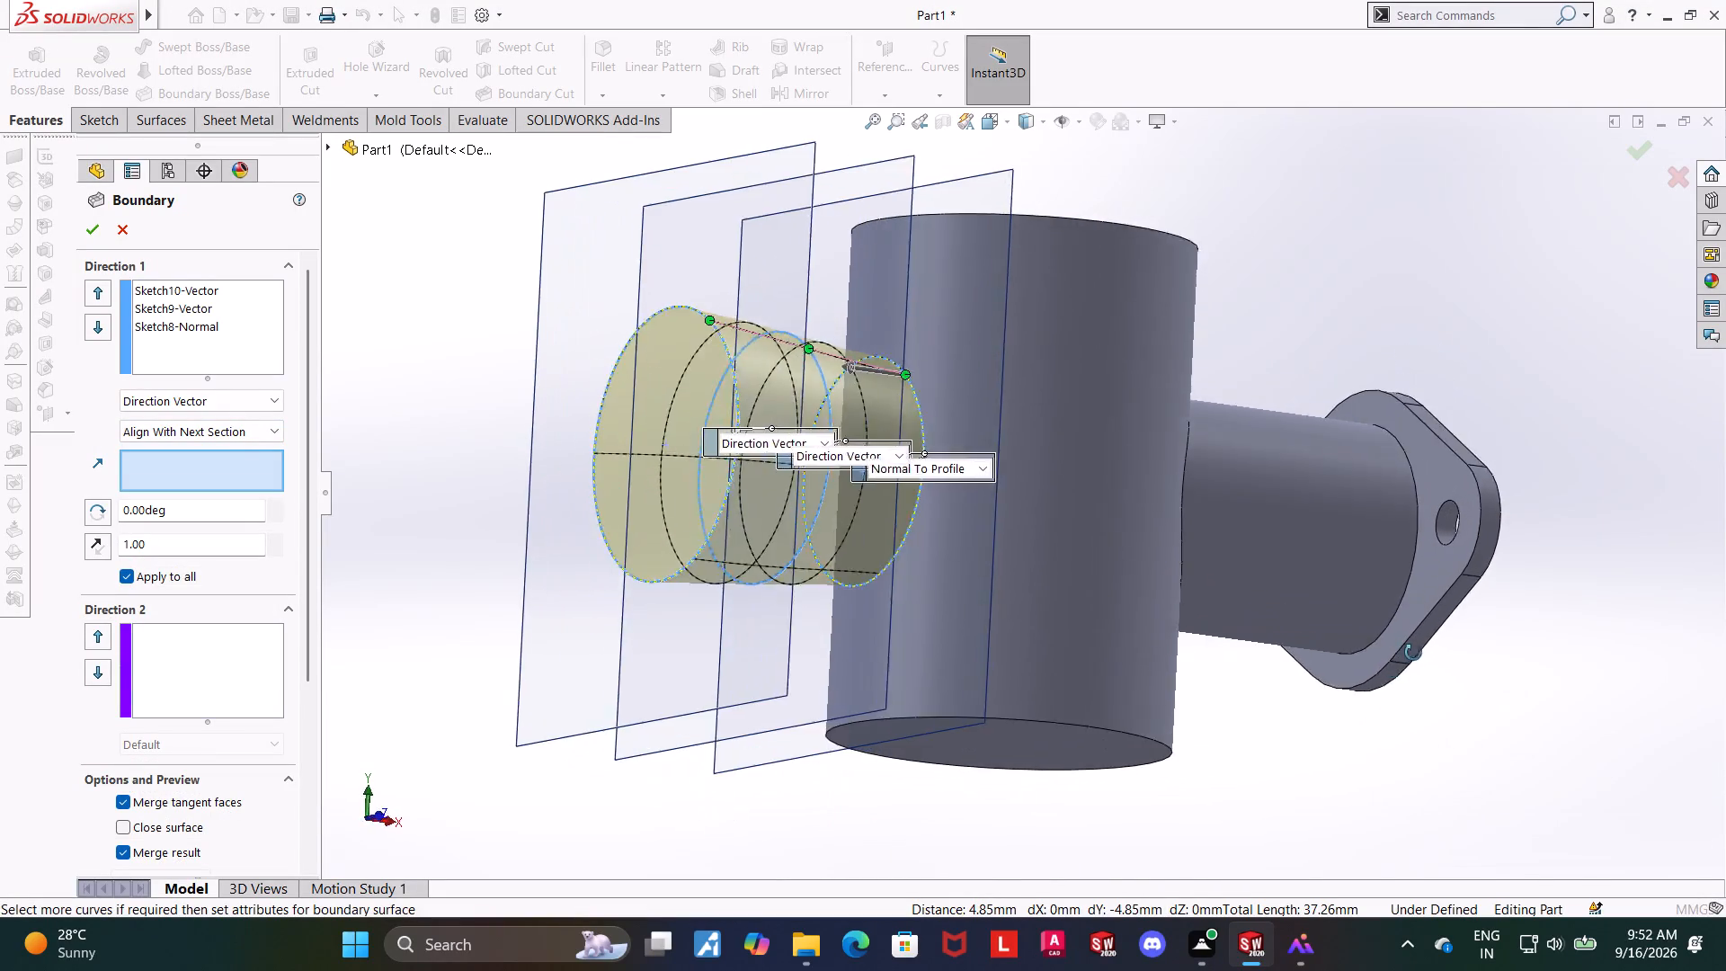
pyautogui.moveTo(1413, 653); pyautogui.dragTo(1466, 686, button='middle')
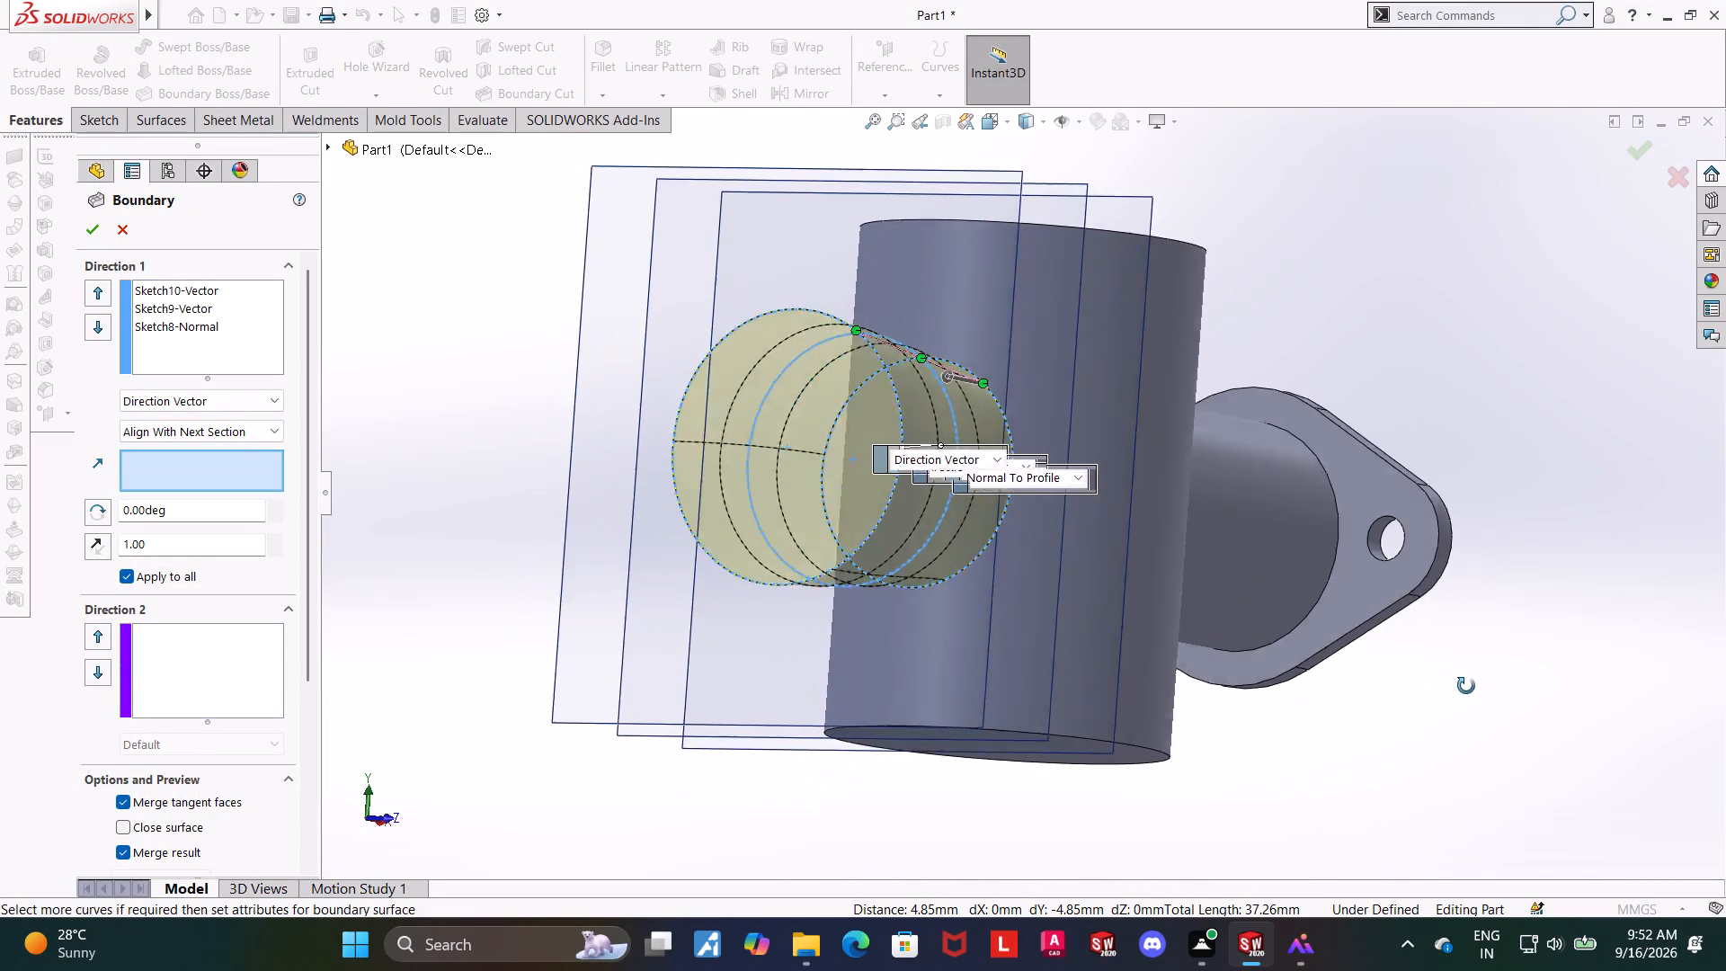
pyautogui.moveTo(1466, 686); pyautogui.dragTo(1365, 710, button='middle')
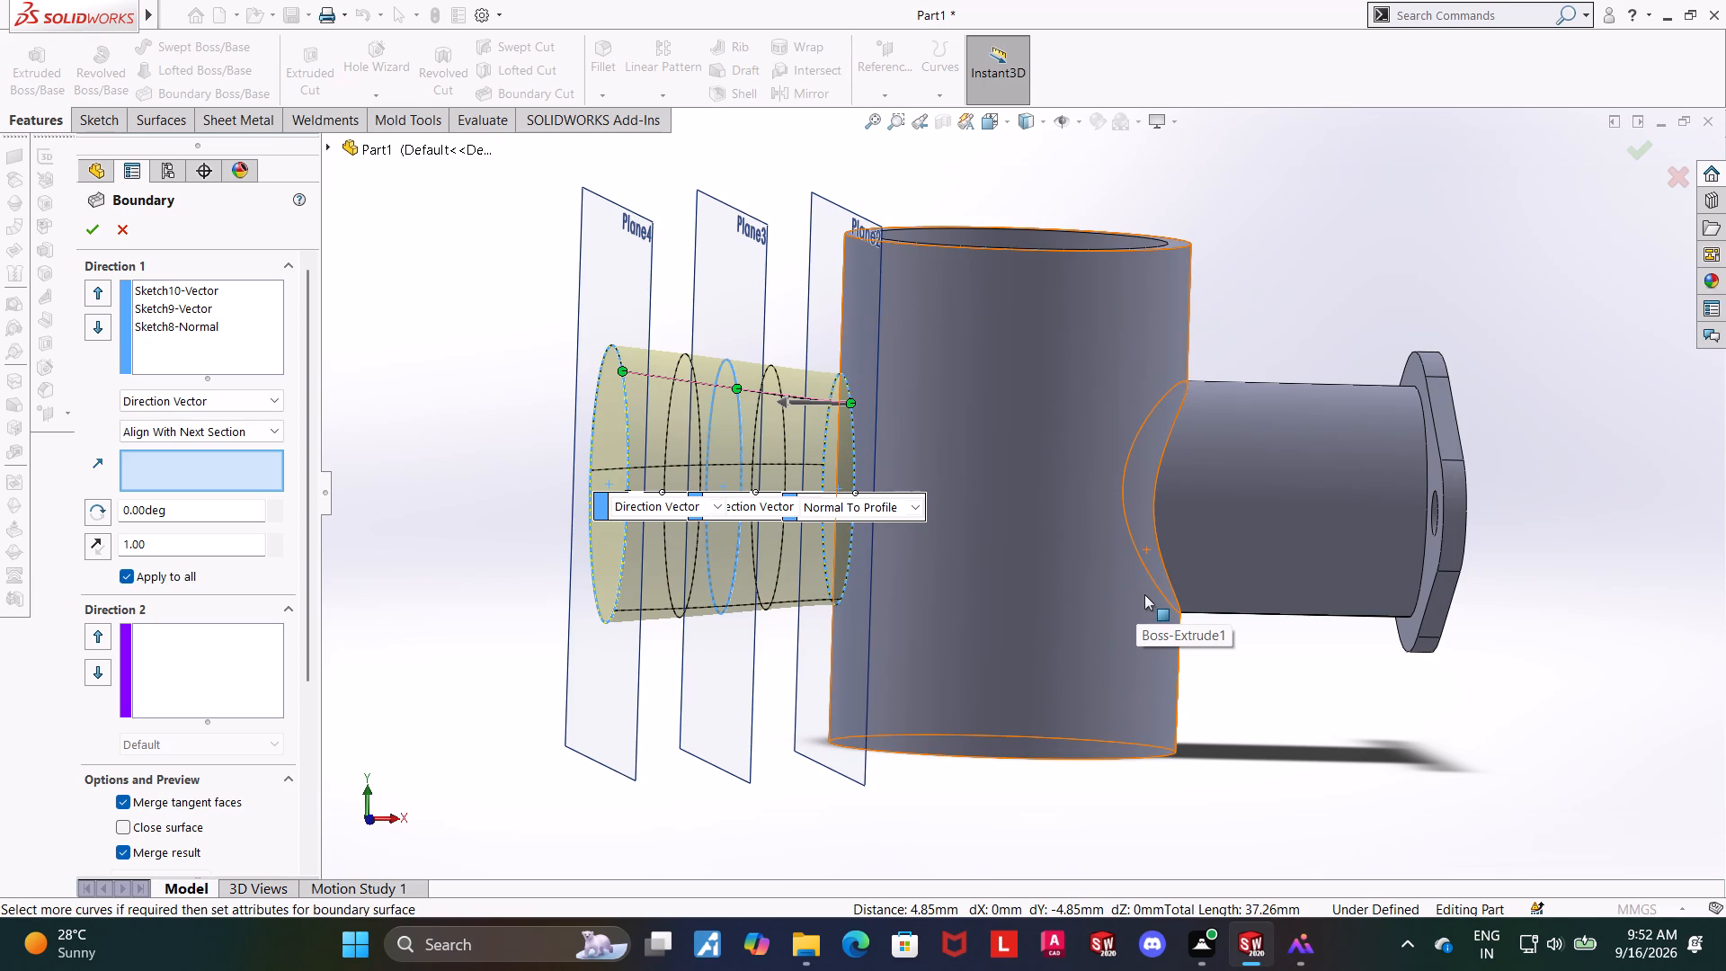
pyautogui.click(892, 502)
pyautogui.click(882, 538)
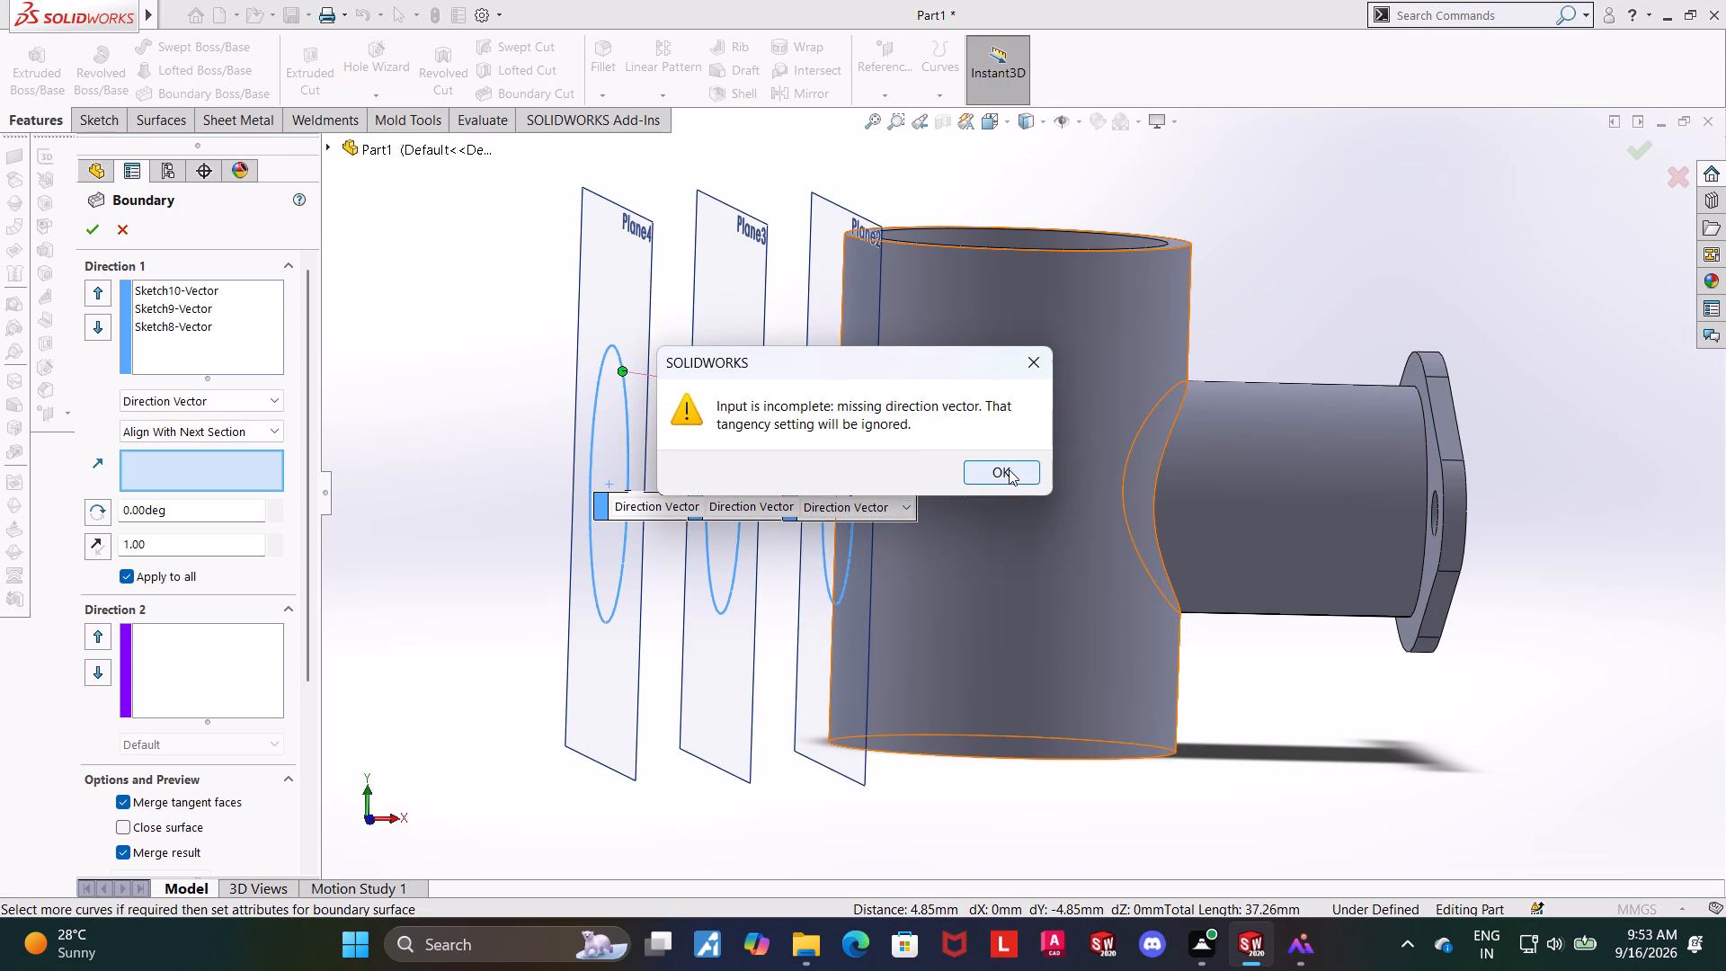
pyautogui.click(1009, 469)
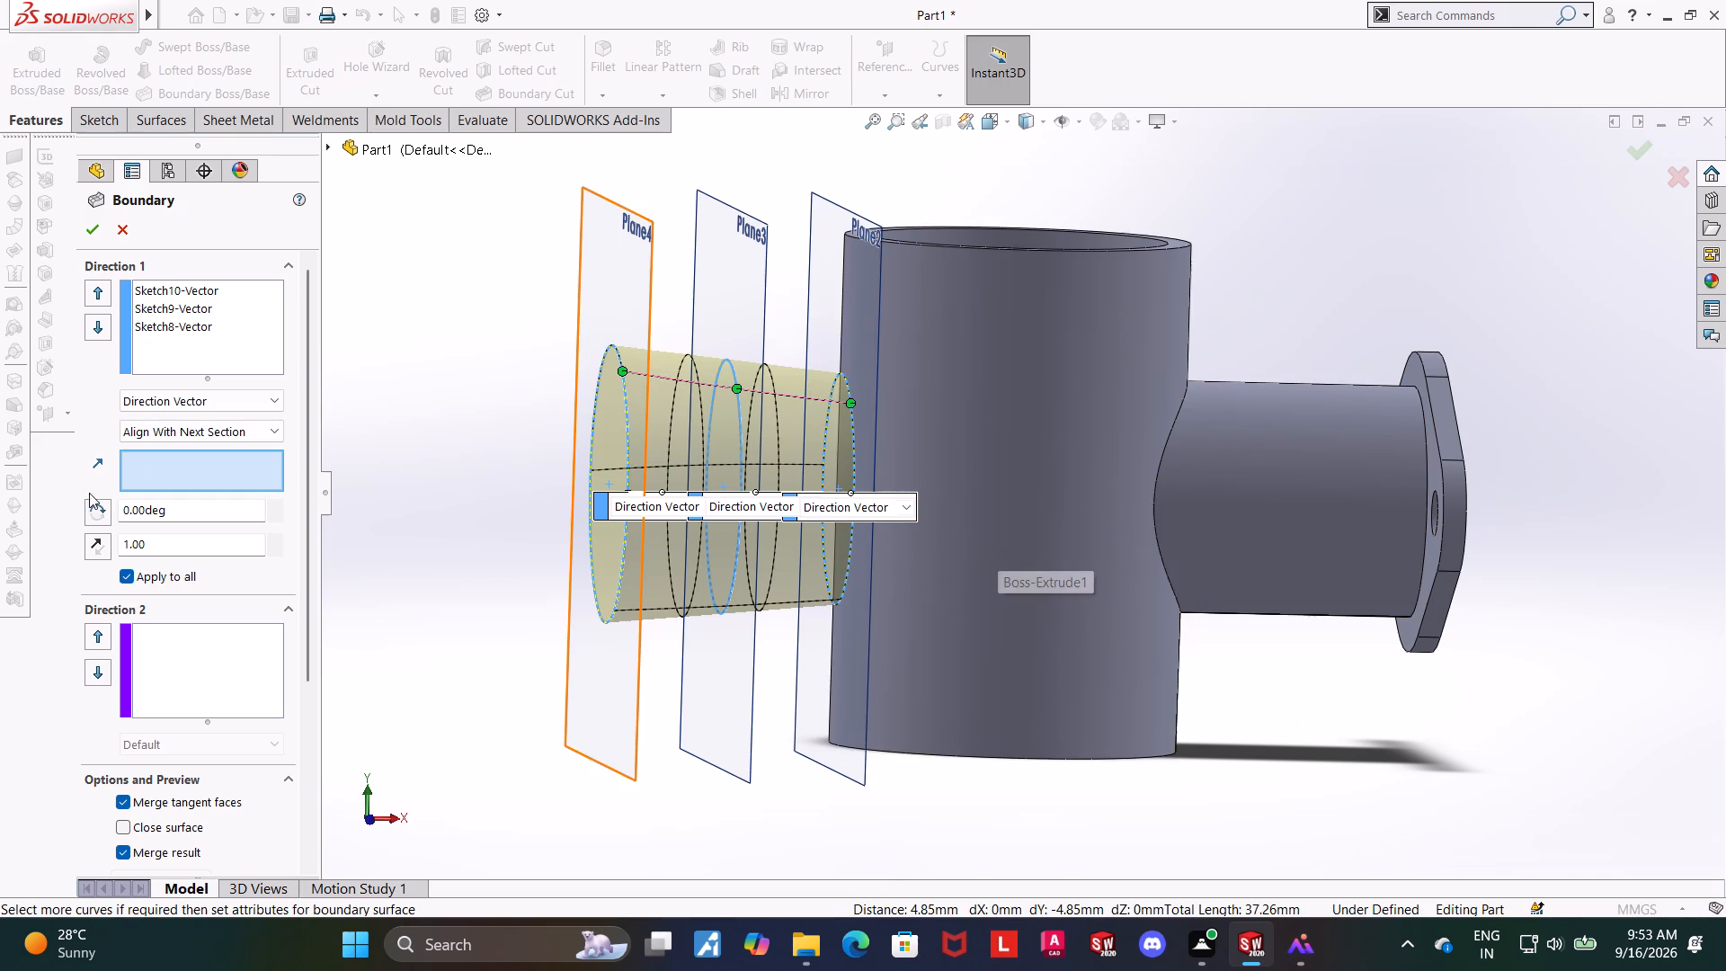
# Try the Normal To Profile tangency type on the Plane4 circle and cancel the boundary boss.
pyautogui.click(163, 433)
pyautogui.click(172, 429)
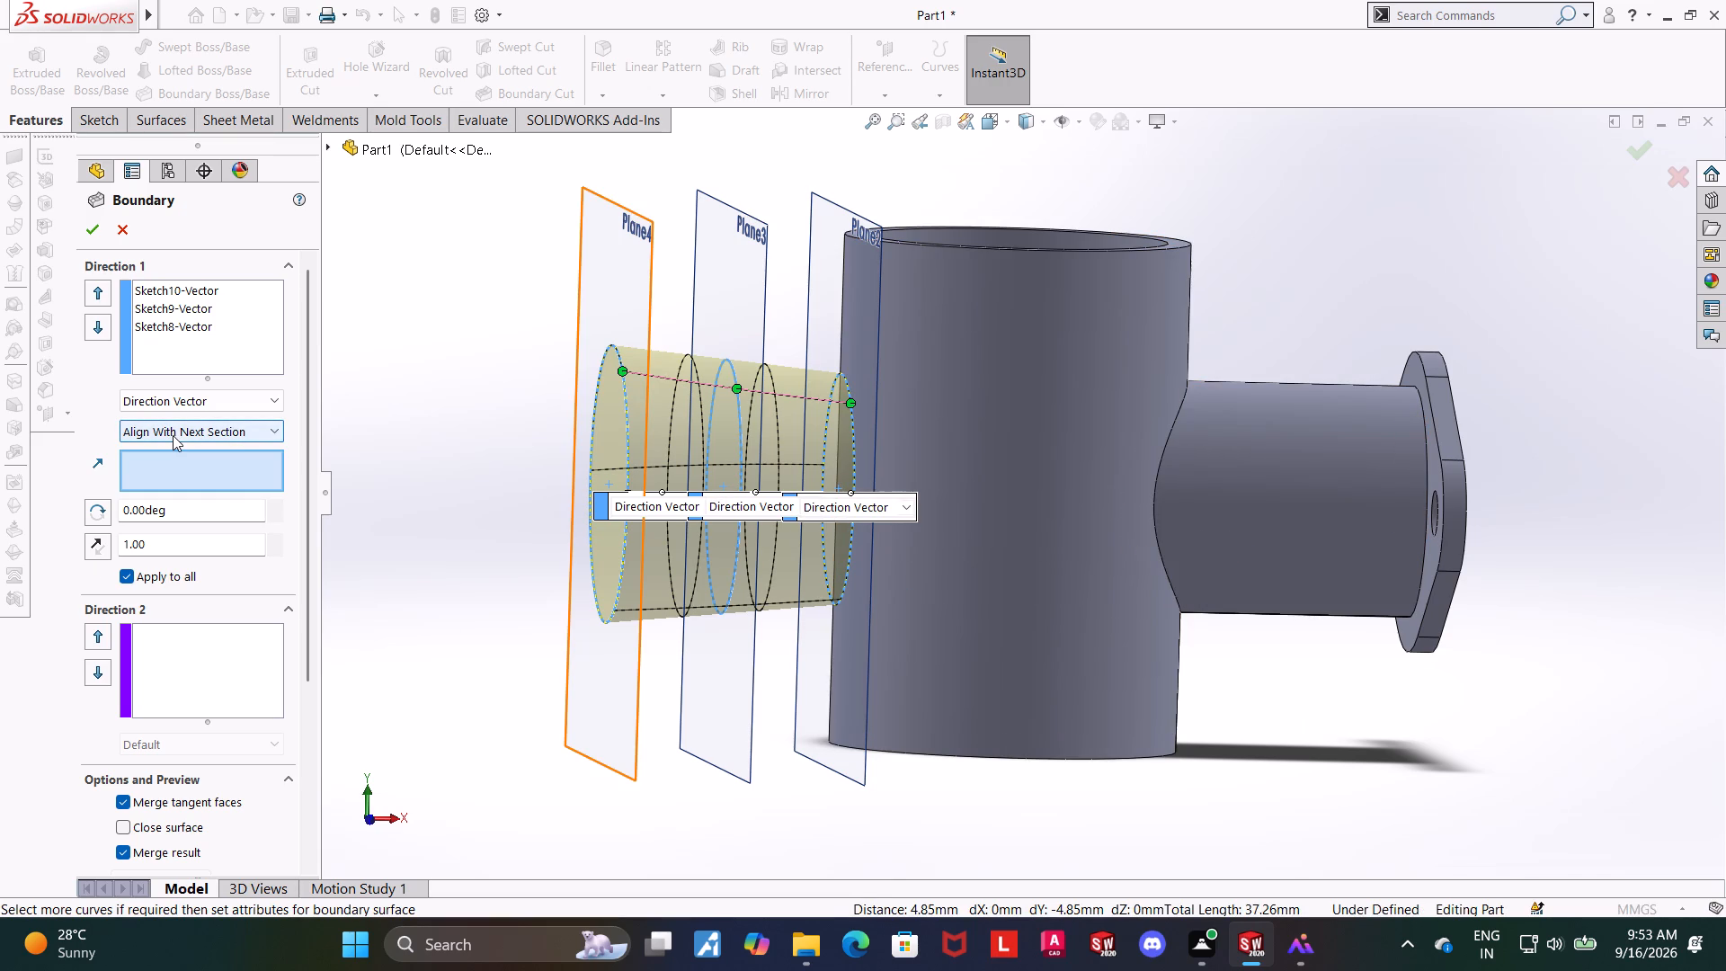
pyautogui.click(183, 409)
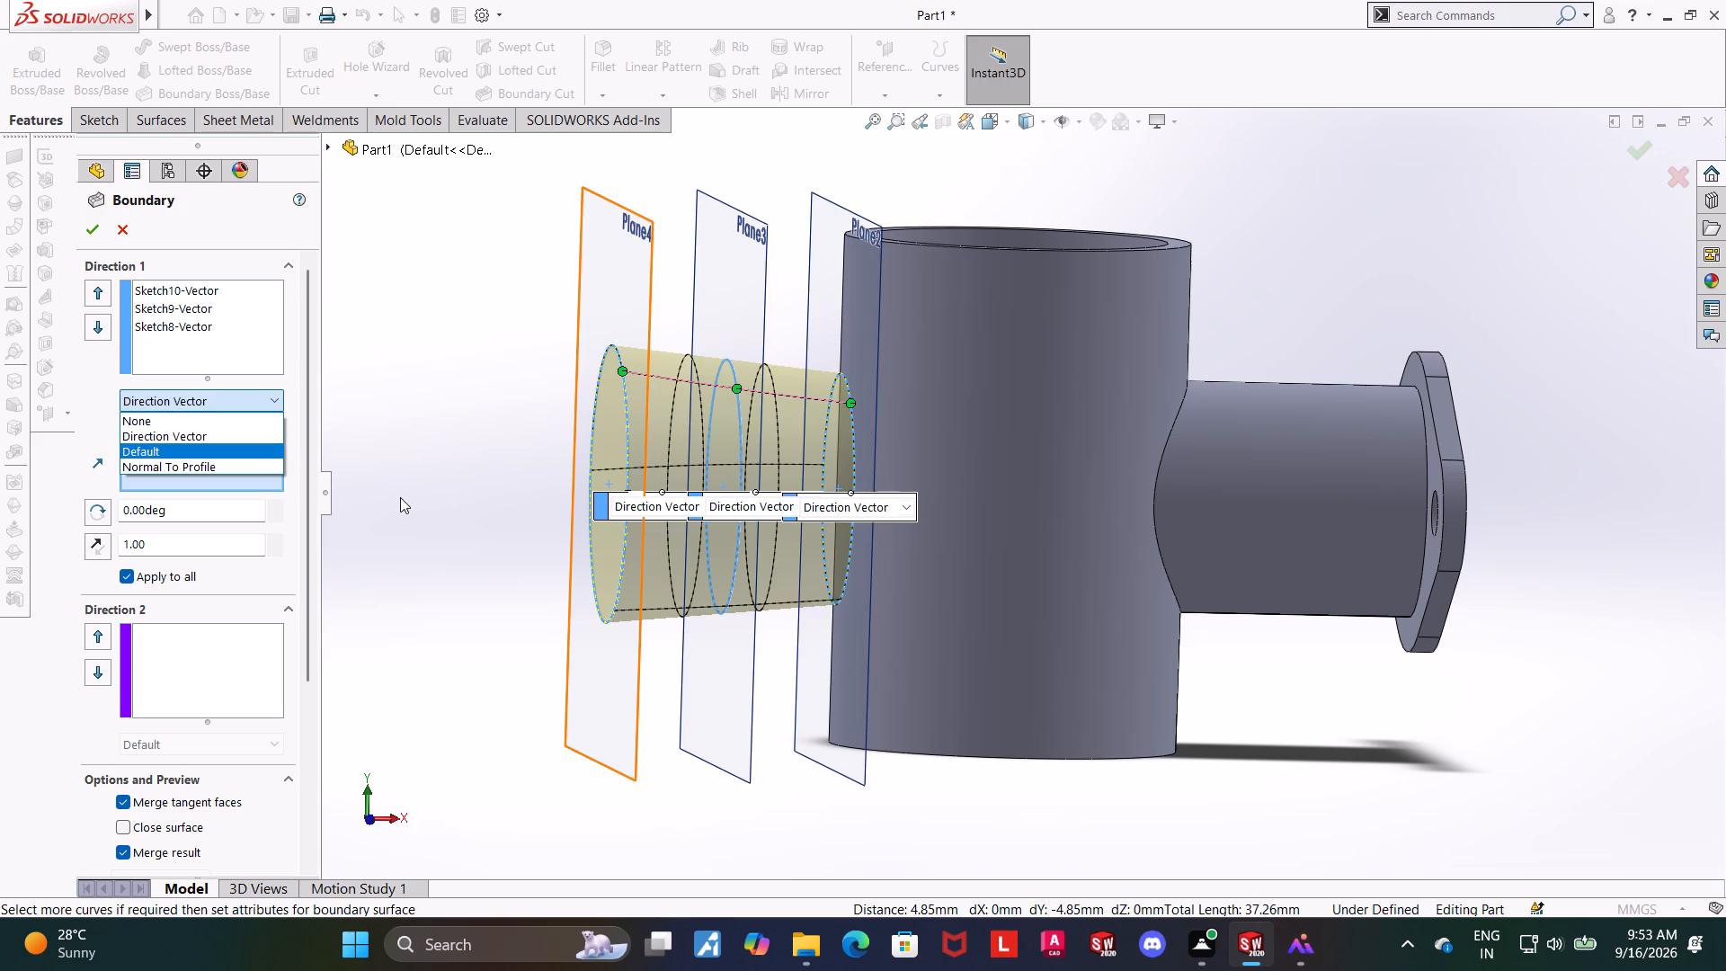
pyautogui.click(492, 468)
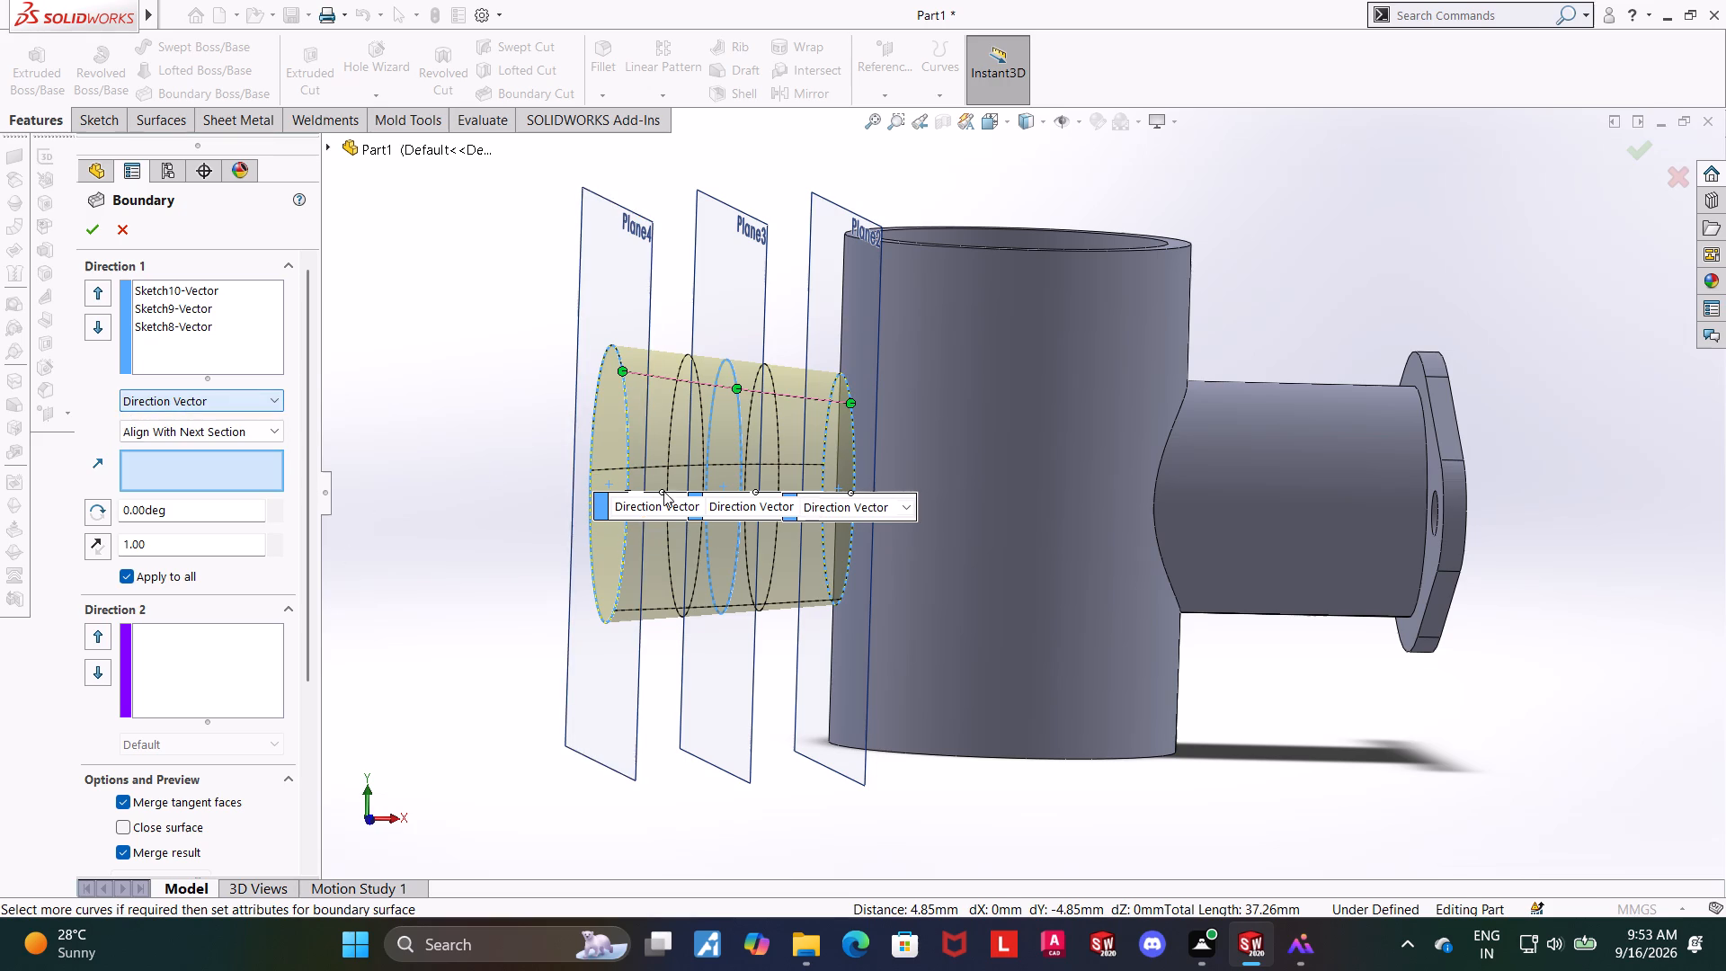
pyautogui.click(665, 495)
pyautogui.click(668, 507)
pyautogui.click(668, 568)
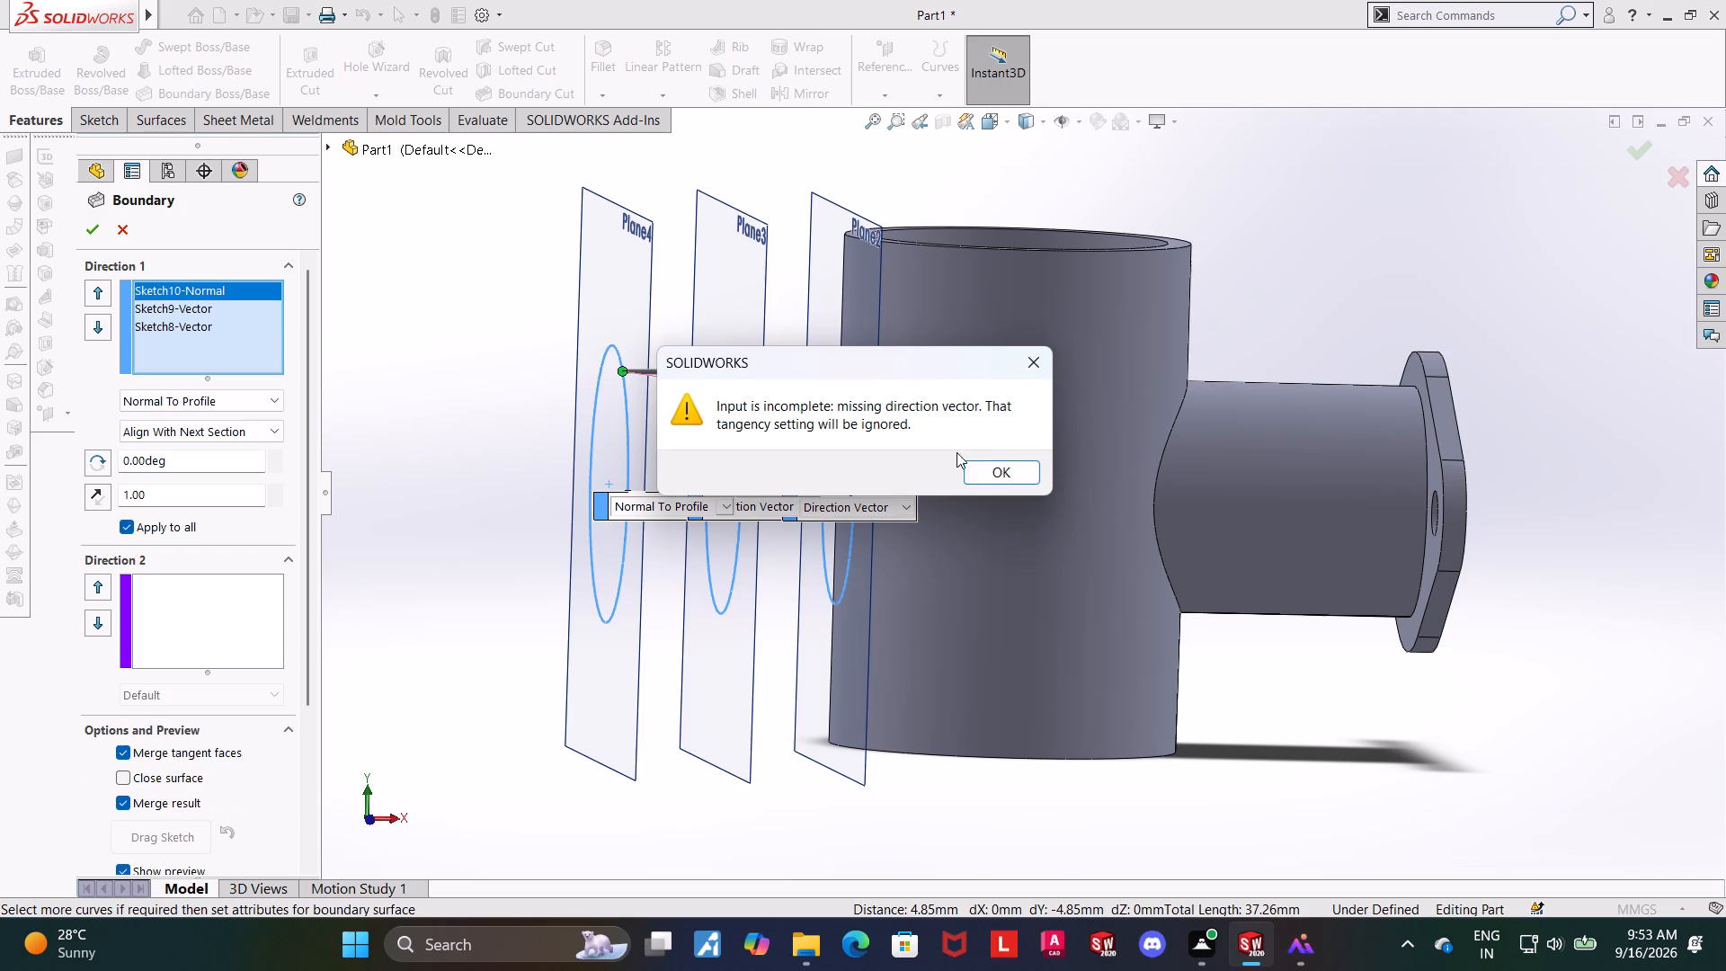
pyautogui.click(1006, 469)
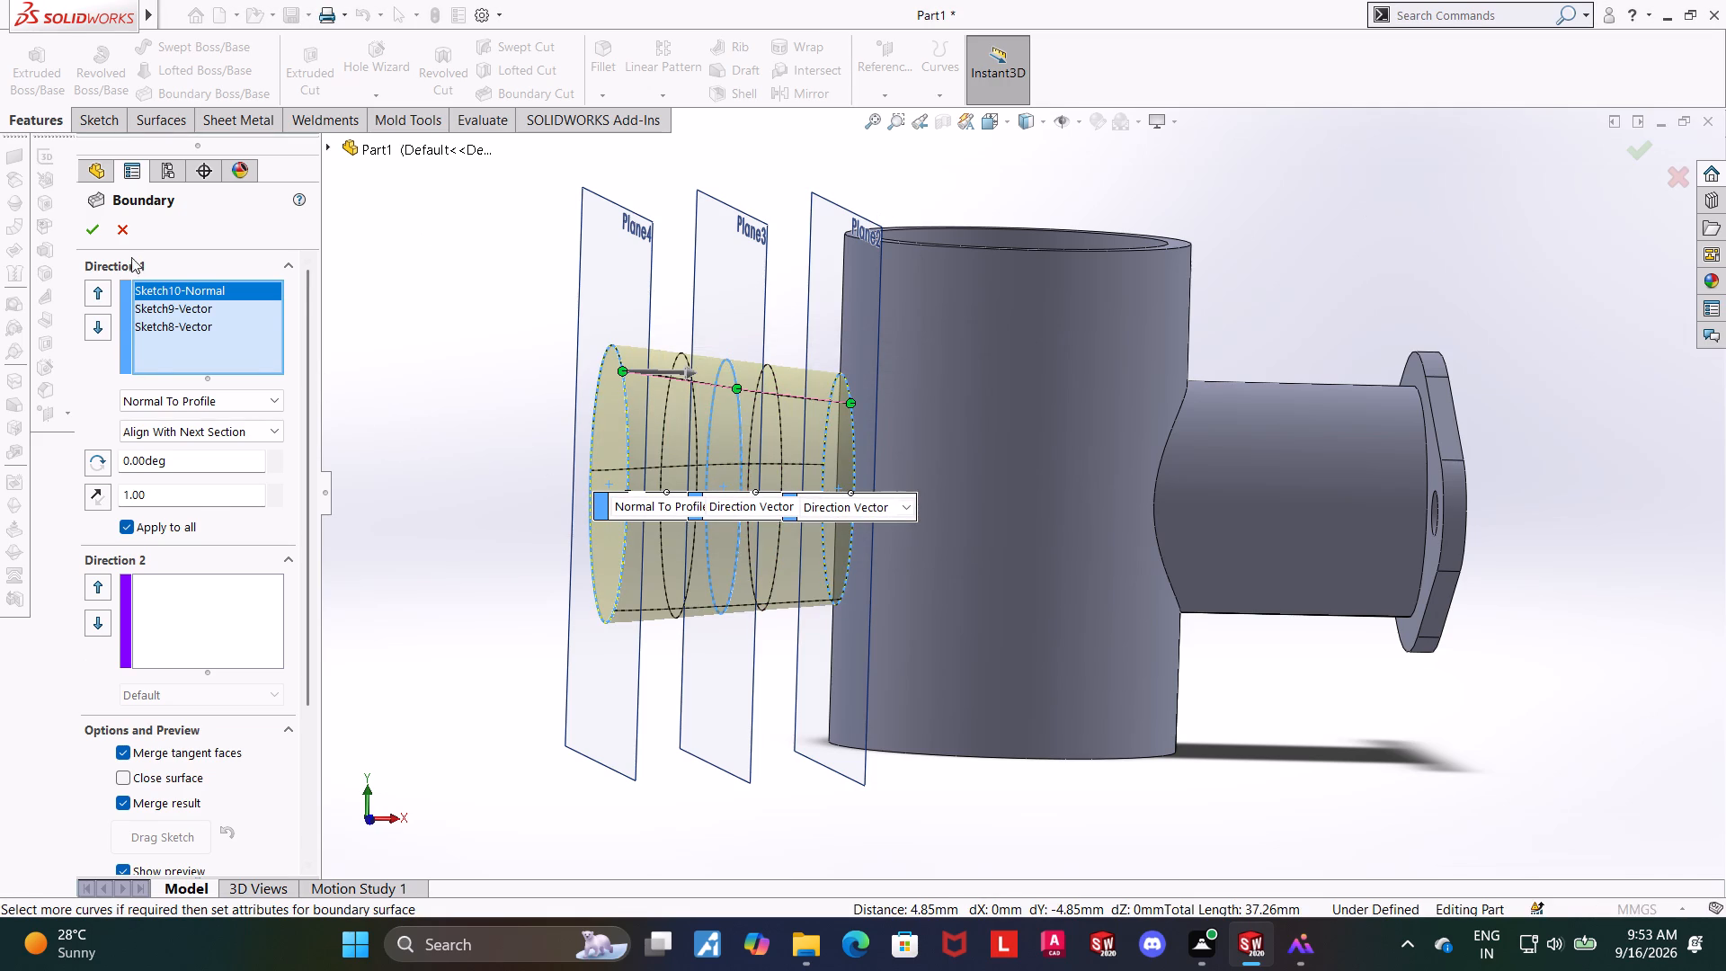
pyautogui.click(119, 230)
# Start a new boundary boss with the three profile circles in view.
pyautogui.click(415, 477)
pyautogui.click(246, 92)
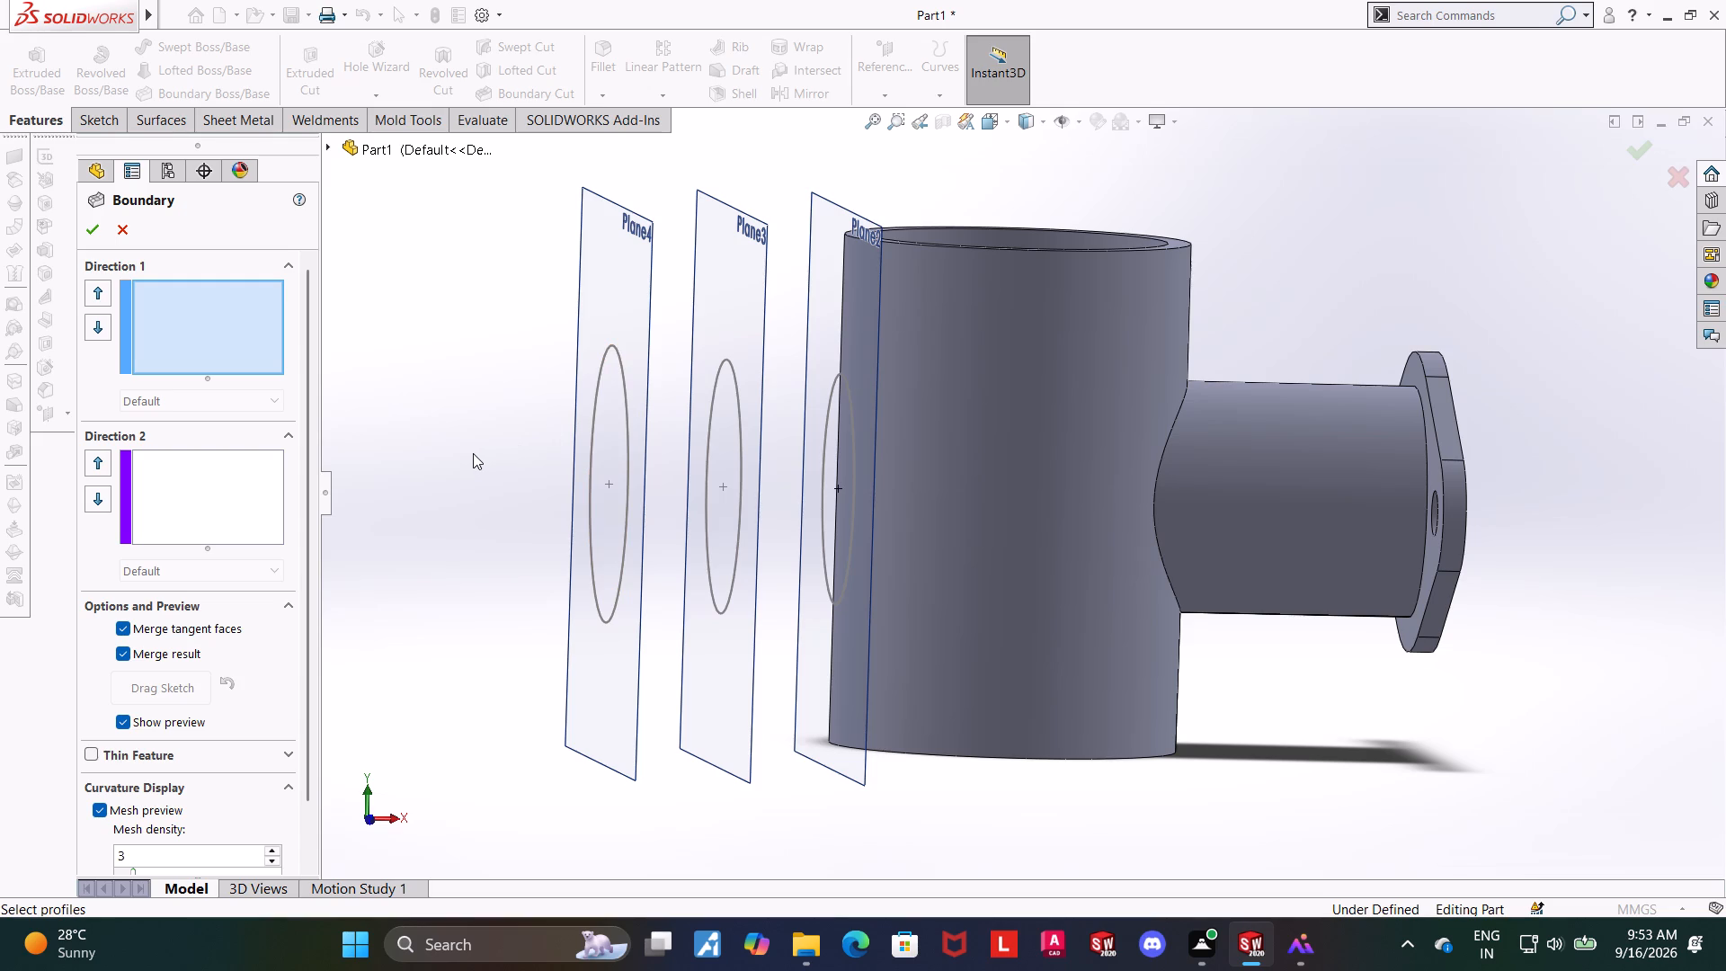
pyautogui.moveTo(472, 452); pyautogui.dragTo(472, 418, button='middle')
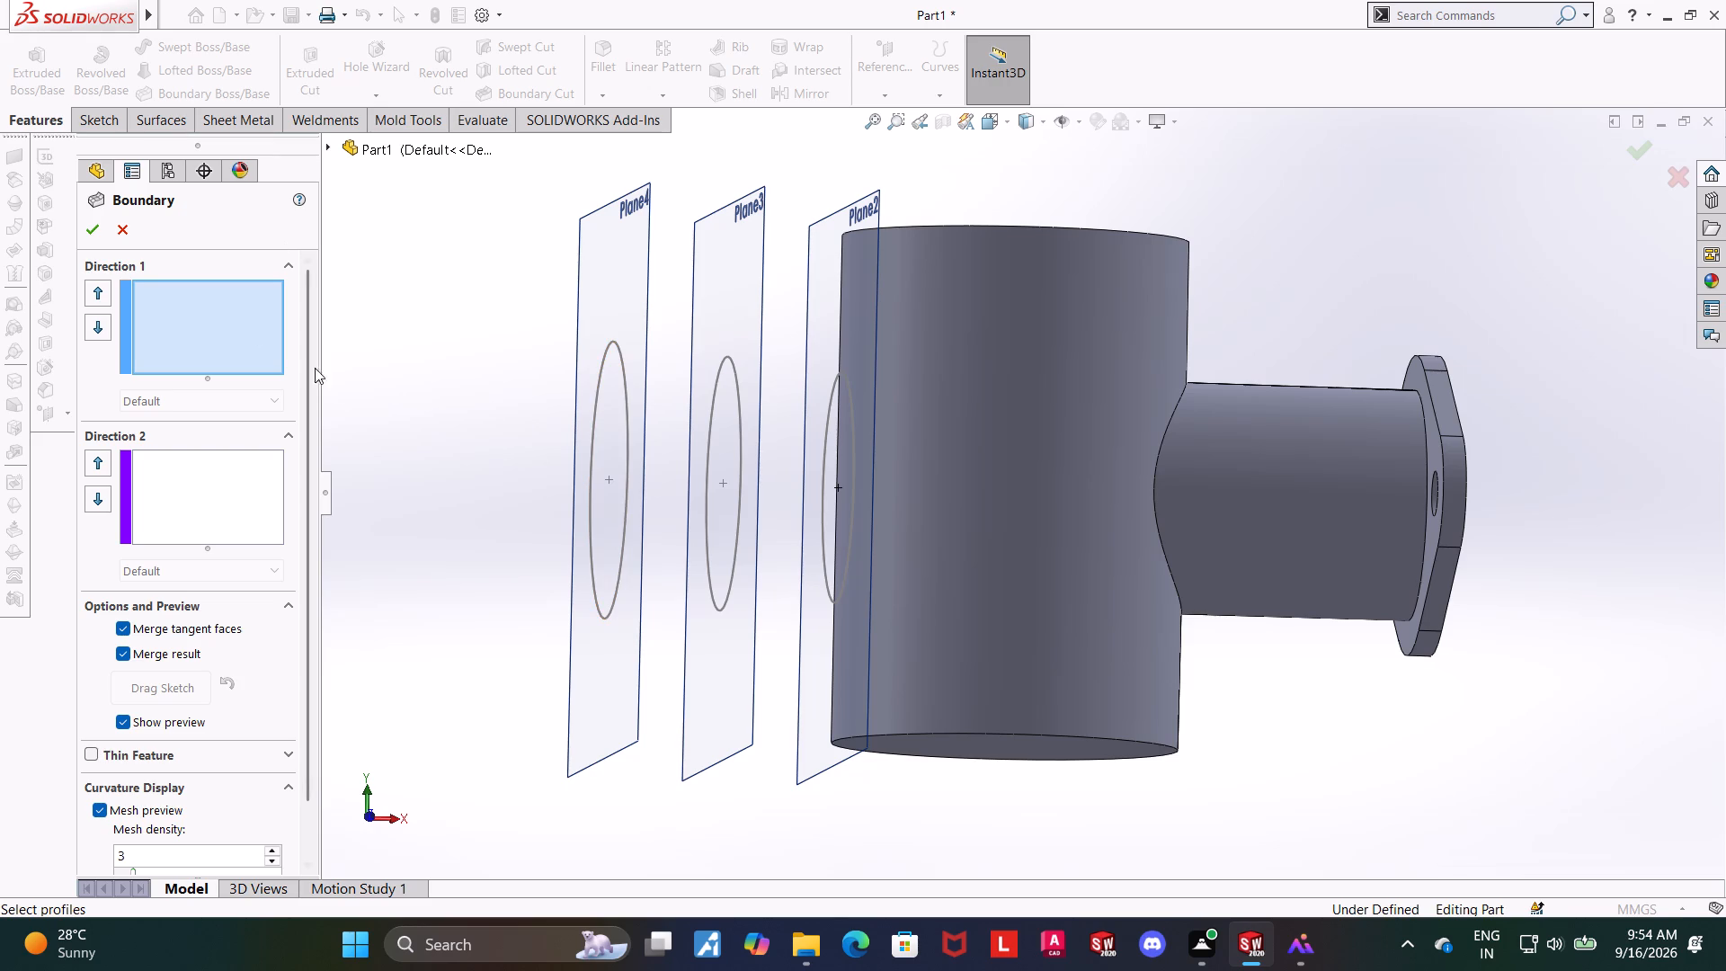
pyautogui.moveTo(348, 386); pyautogui.dragTo(382, 376, button='middle')
pyautogui.moveTo(381, 390); pyautogui.dragTo(360, 401, button='middle')
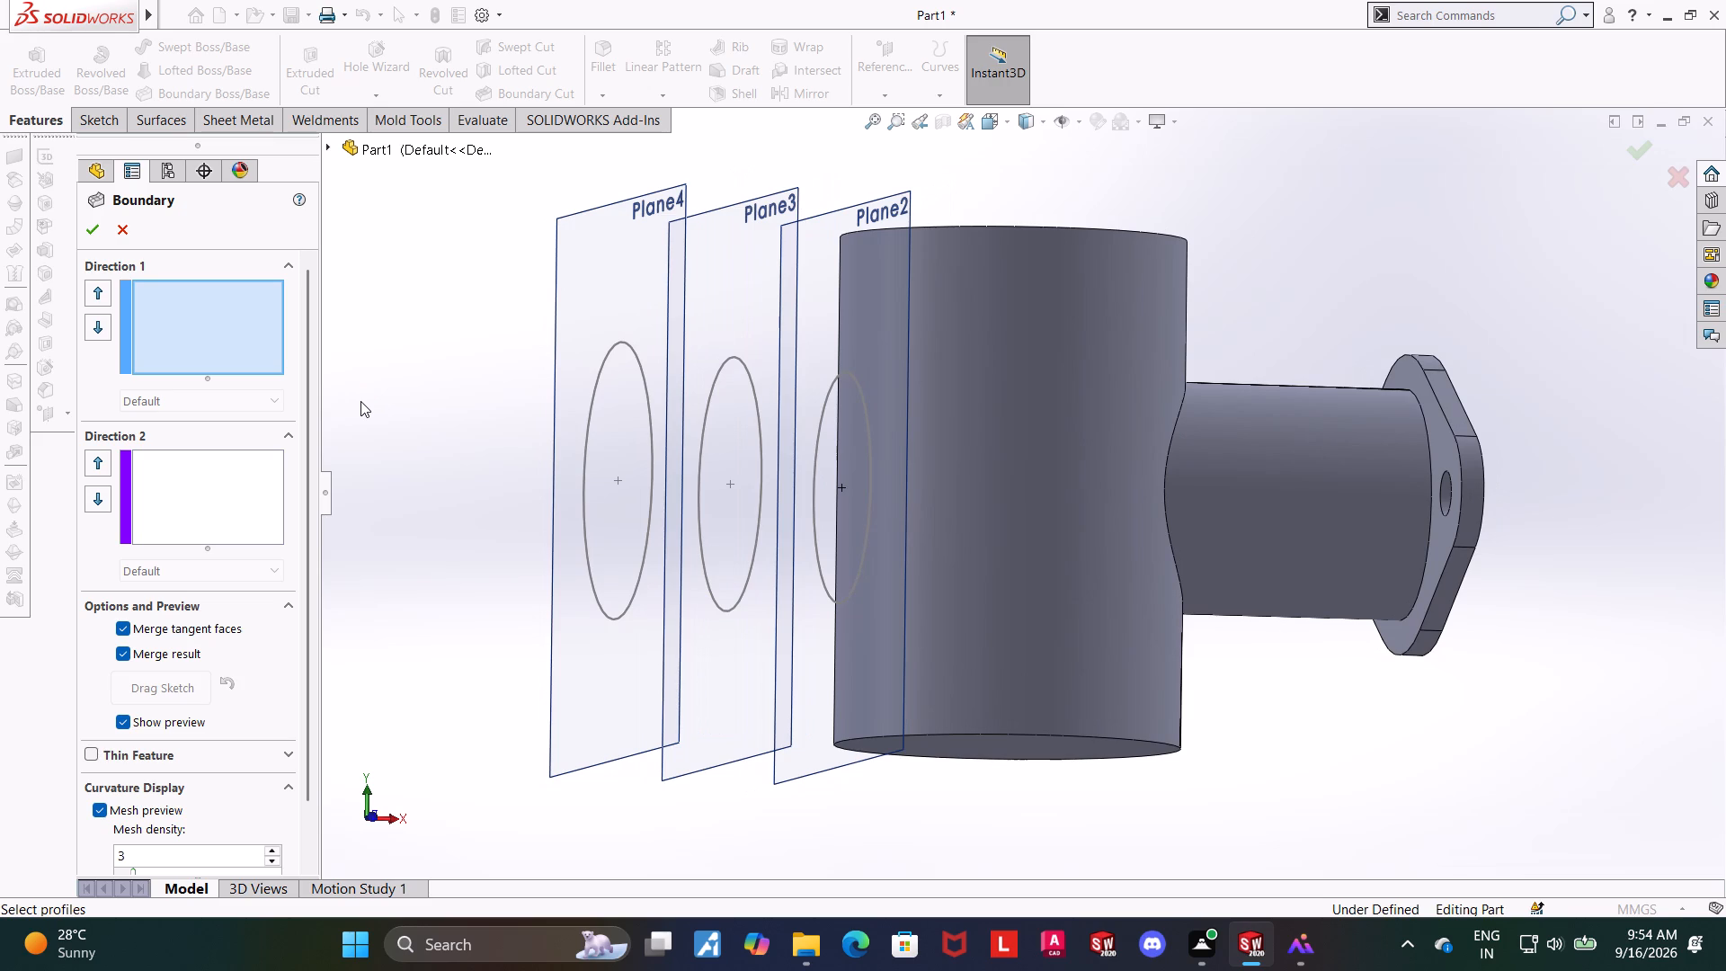
pyautogui.moveTo(470, 467); pyautogui.dragTo(526, 472, button='middle')
pyautogui.scroll(2, 471, 467)
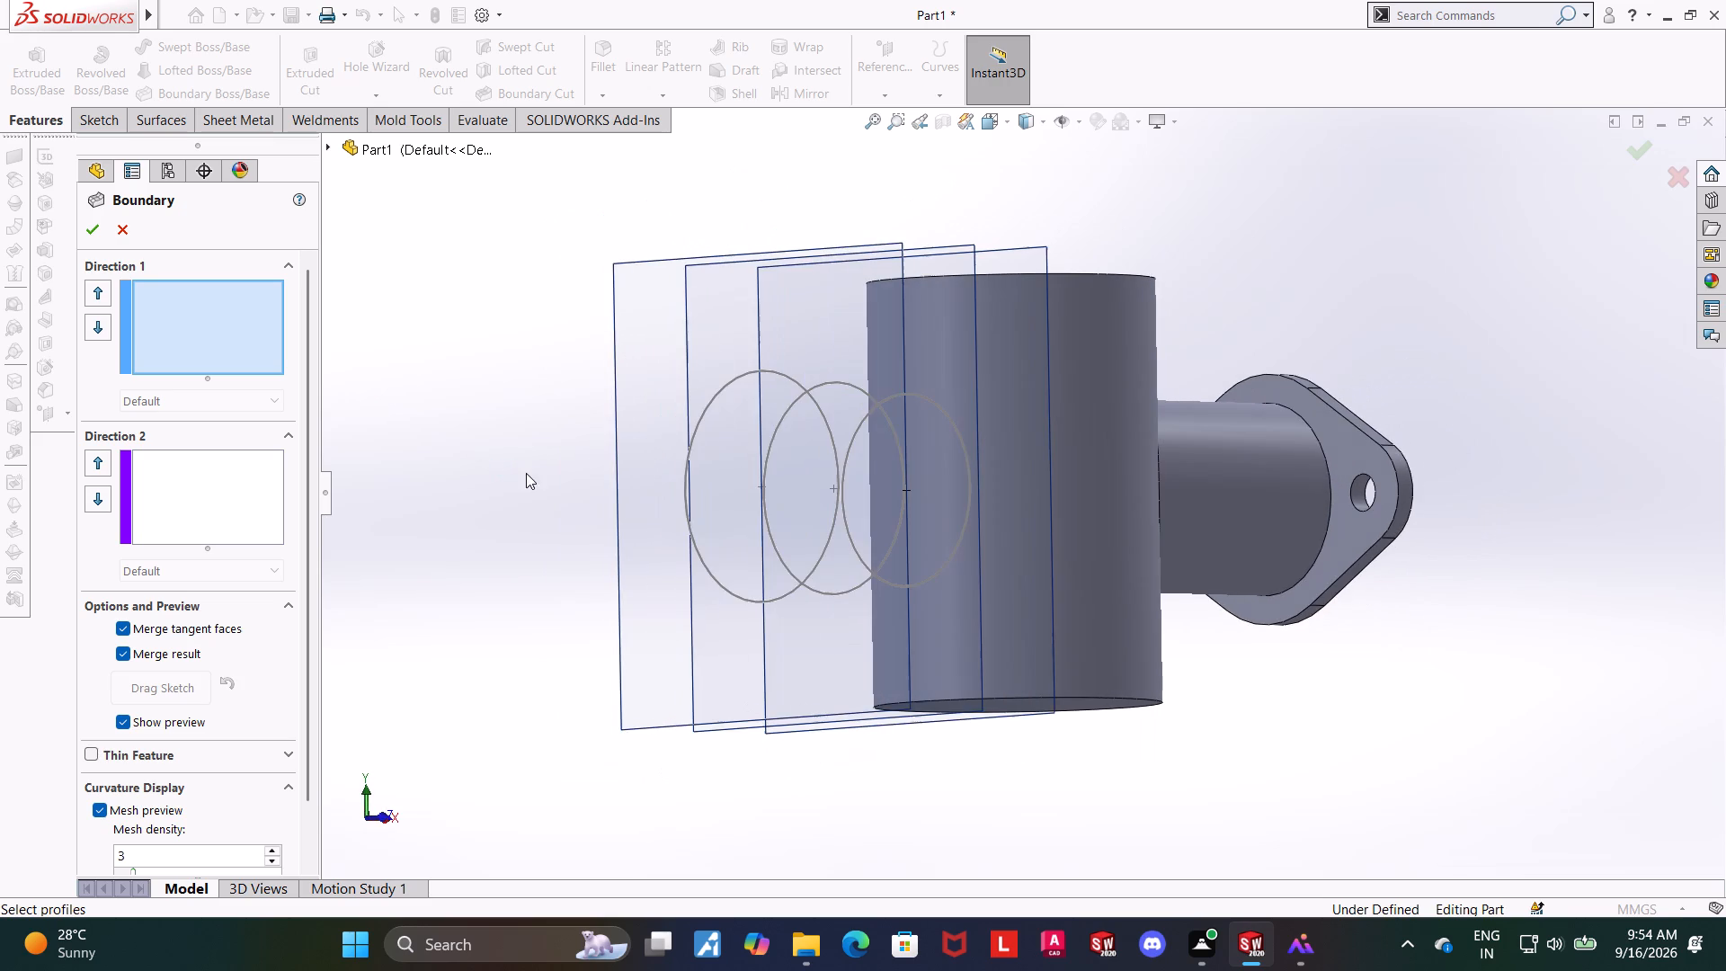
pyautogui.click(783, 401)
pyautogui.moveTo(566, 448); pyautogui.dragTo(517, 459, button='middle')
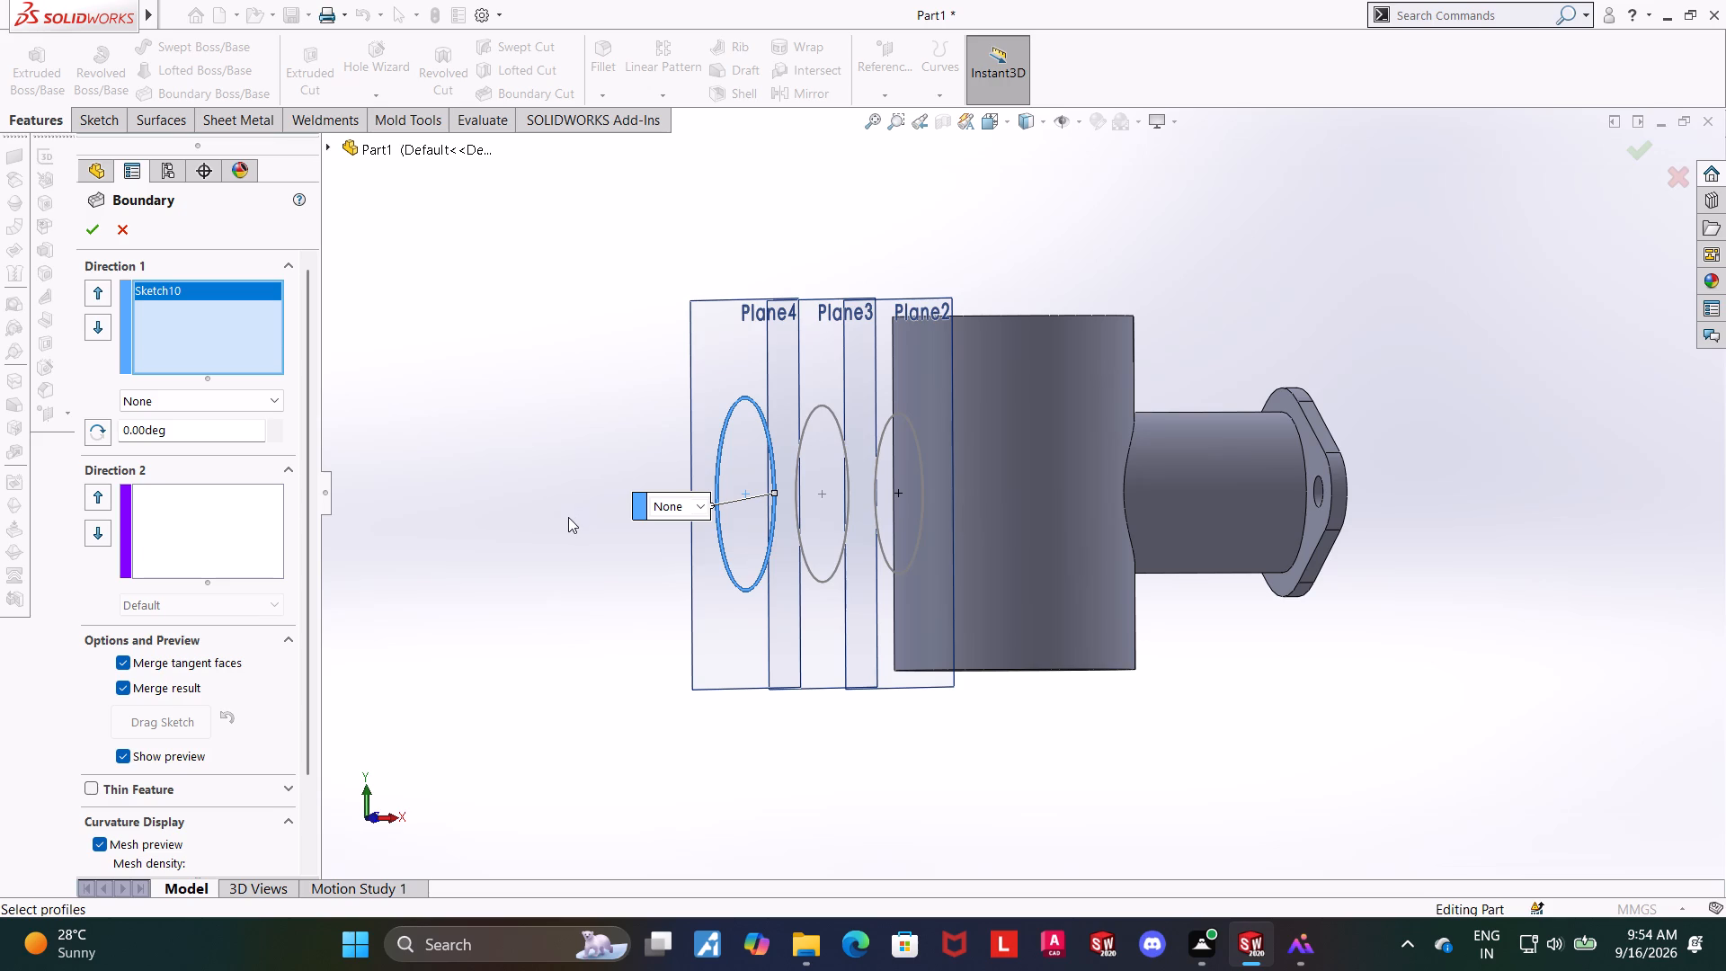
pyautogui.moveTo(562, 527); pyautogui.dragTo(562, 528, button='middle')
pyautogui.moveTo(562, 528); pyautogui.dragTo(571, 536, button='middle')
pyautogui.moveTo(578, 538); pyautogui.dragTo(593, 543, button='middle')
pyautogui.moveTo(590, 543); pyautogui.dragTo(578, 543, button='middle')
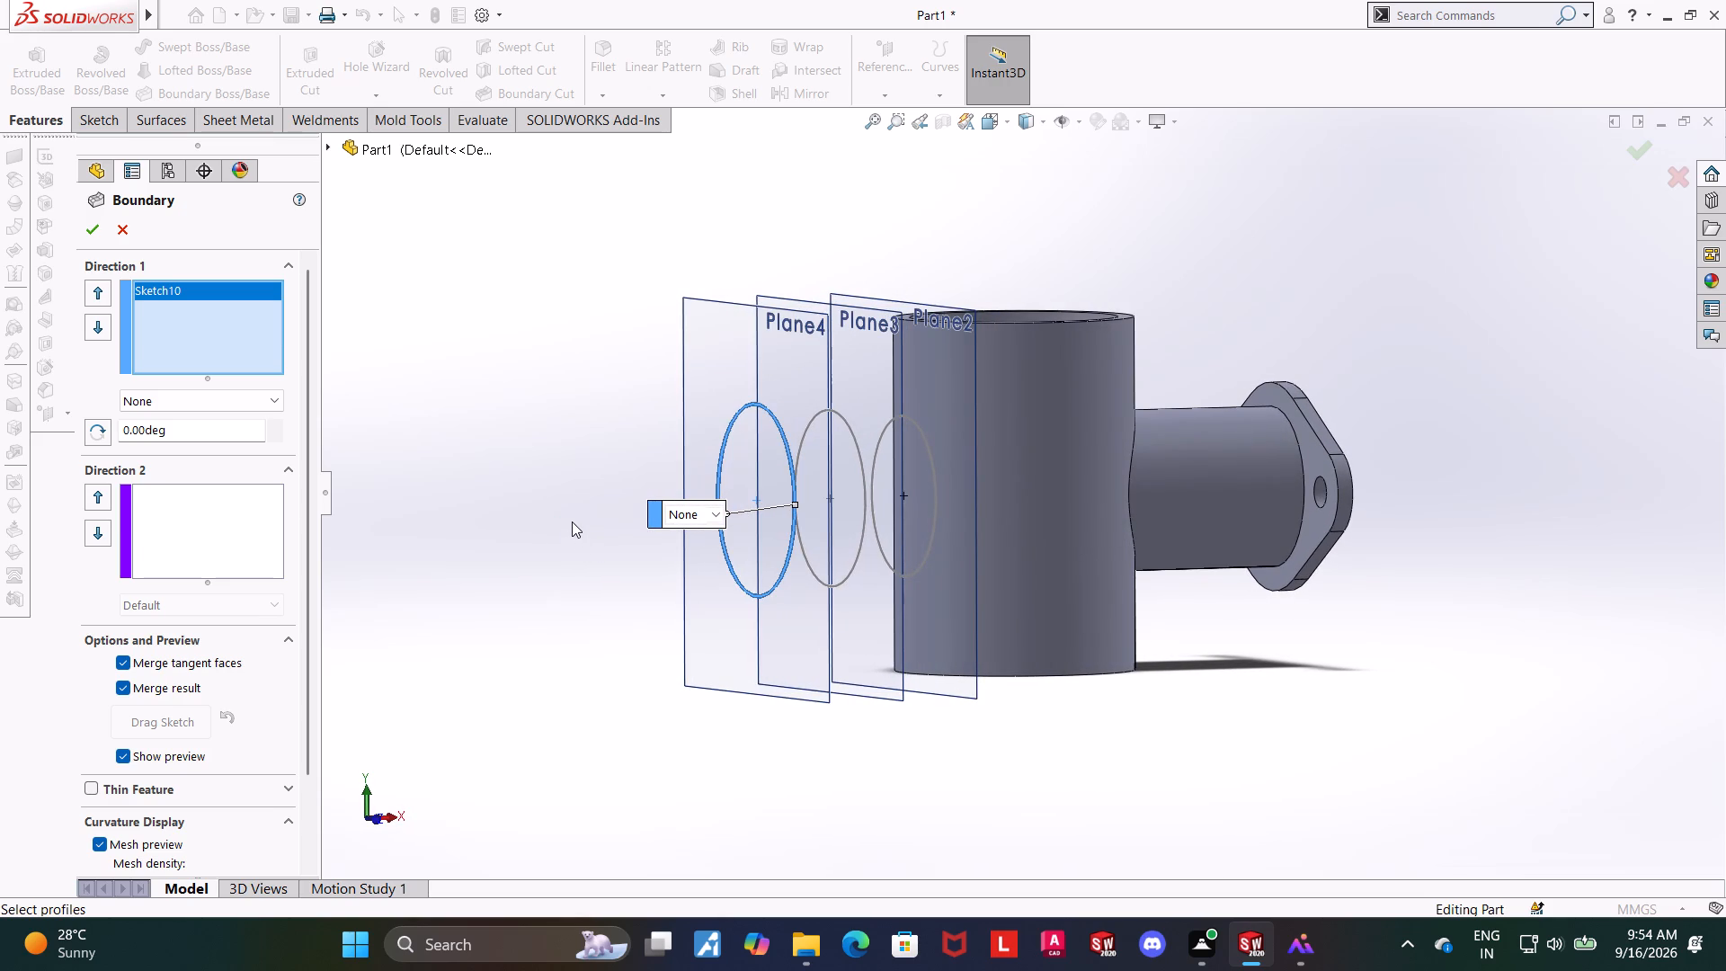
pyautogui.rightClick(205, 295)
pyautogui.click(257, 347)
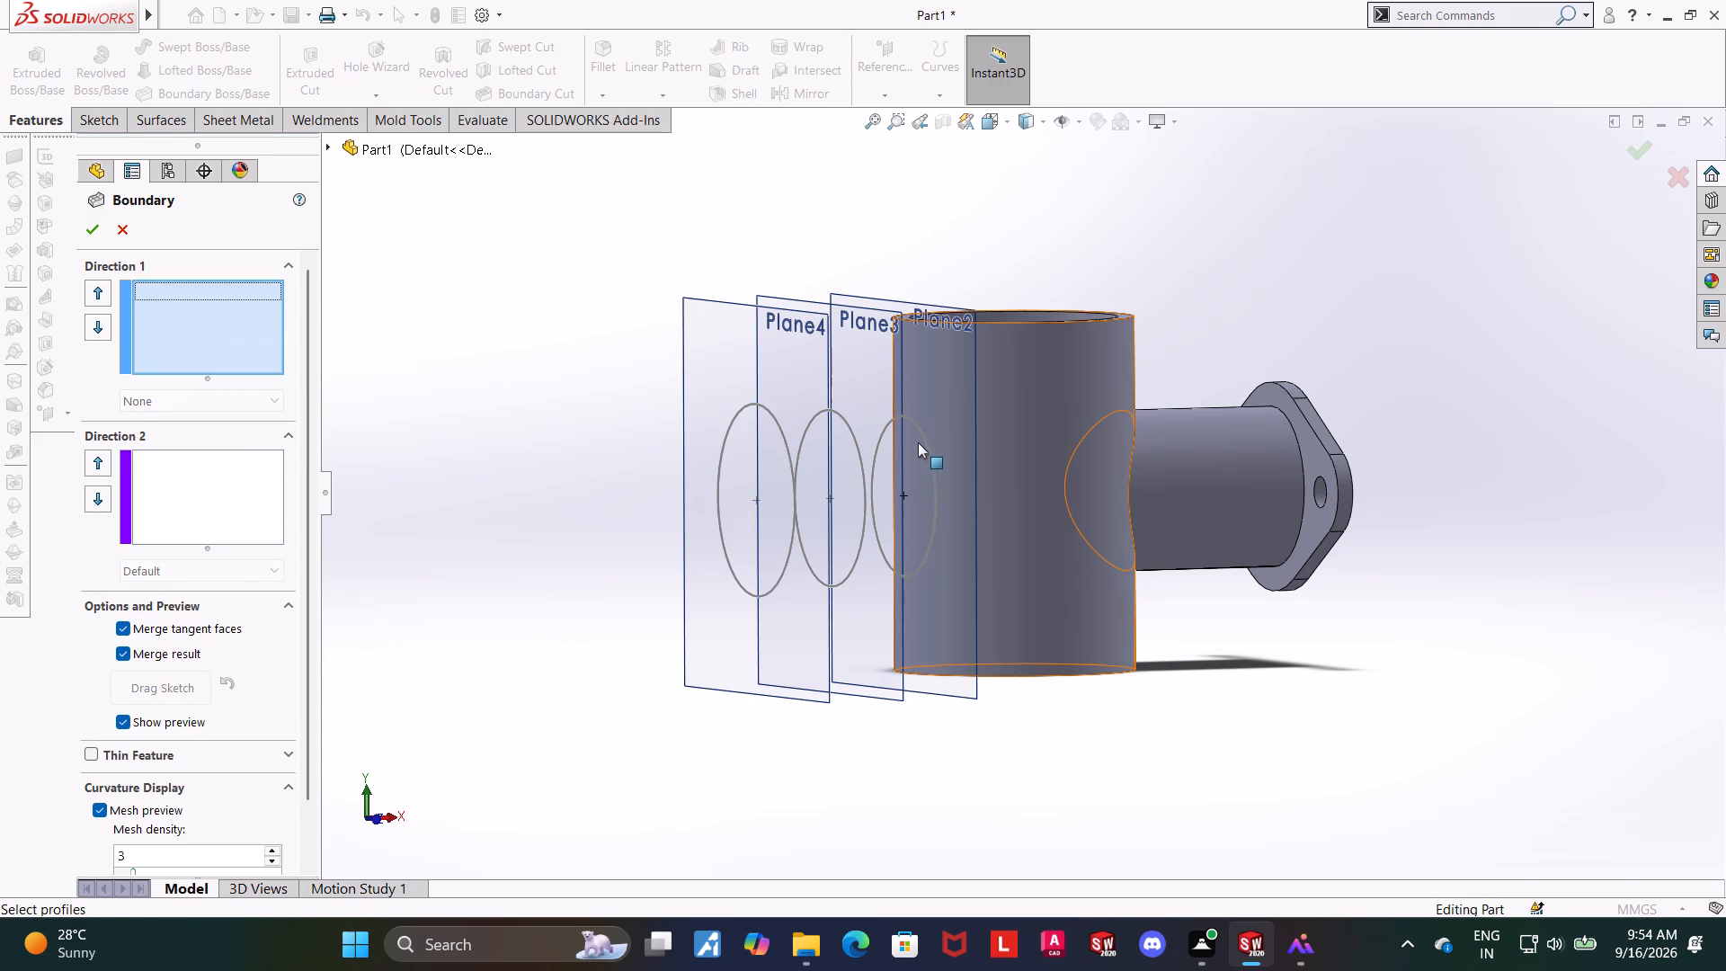
# Add the circles on Plane2, Plane3 and Plane4, in that order, as Direction 1 profiles of the boundary boss.
pyautogui.click(922, 439)
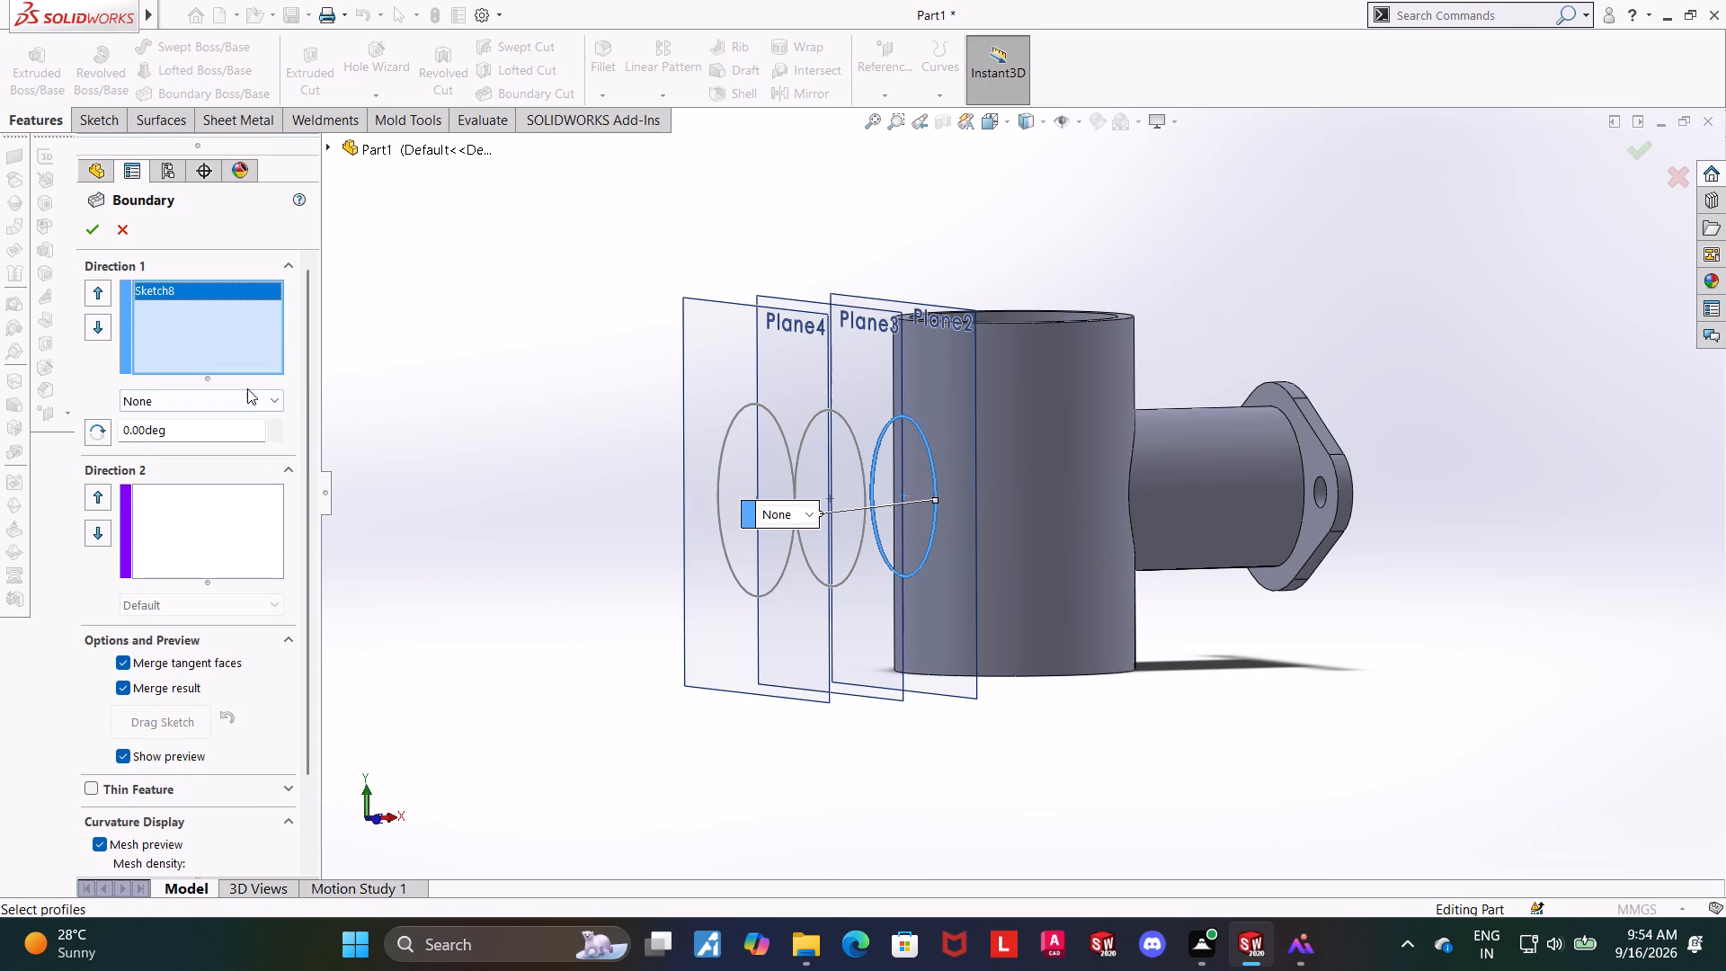
pyautogui.click(815, 417)
pyautogui.click(768, 414)
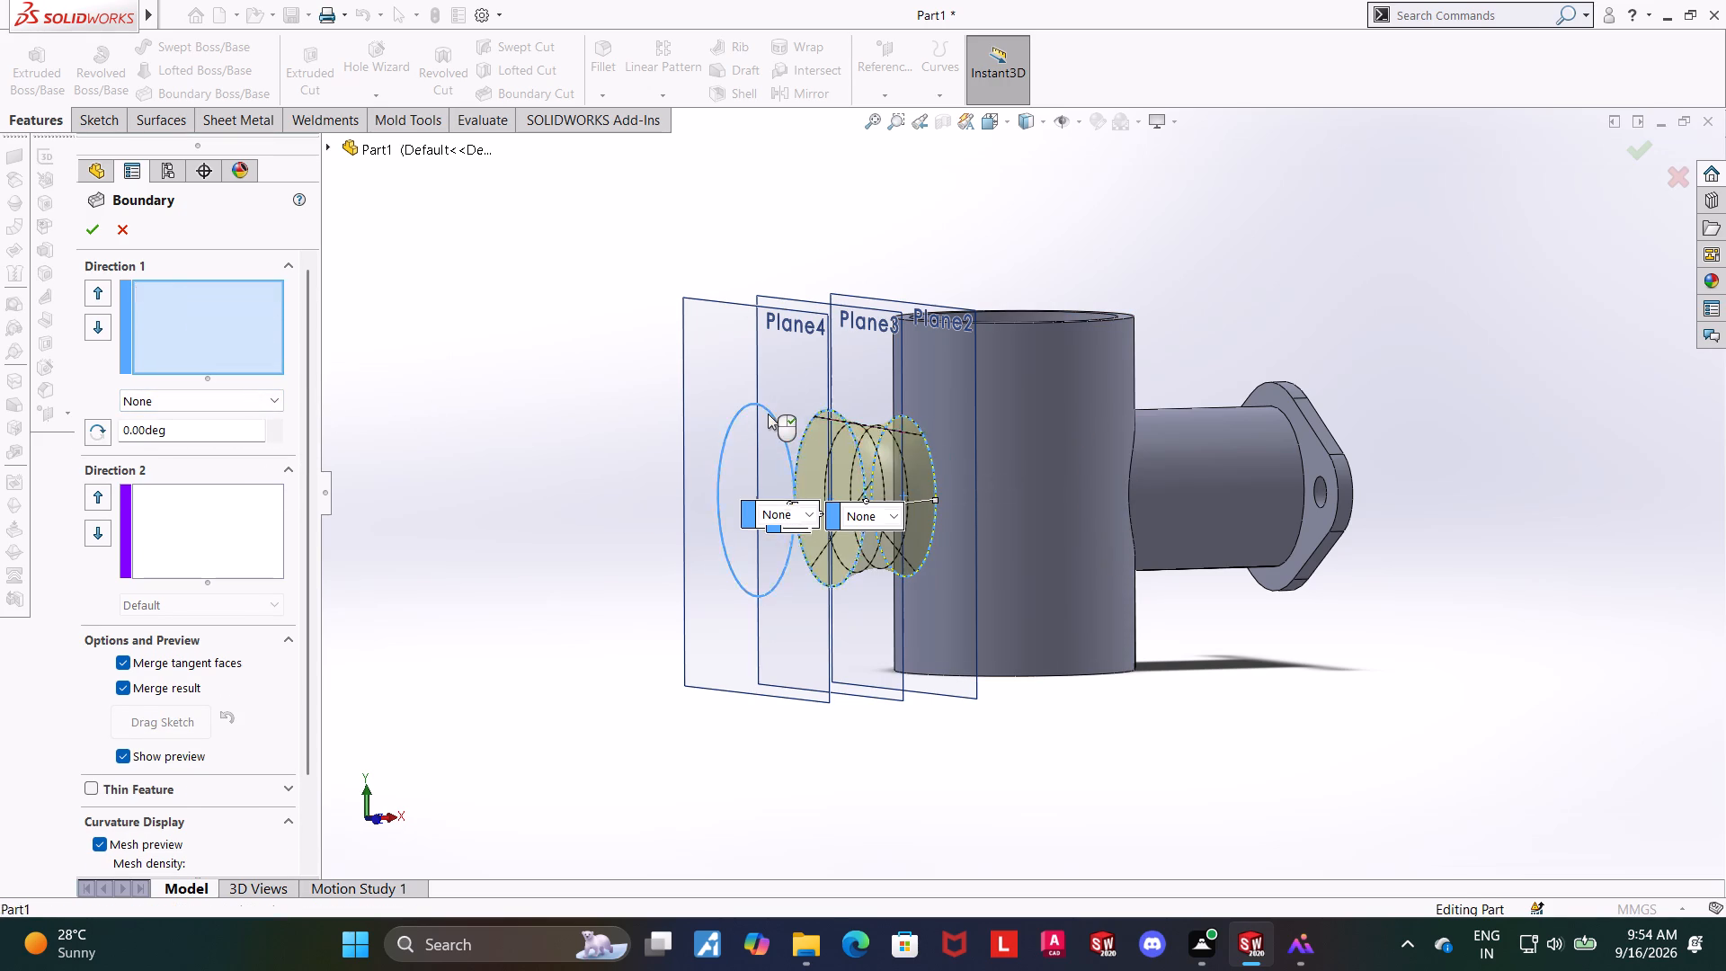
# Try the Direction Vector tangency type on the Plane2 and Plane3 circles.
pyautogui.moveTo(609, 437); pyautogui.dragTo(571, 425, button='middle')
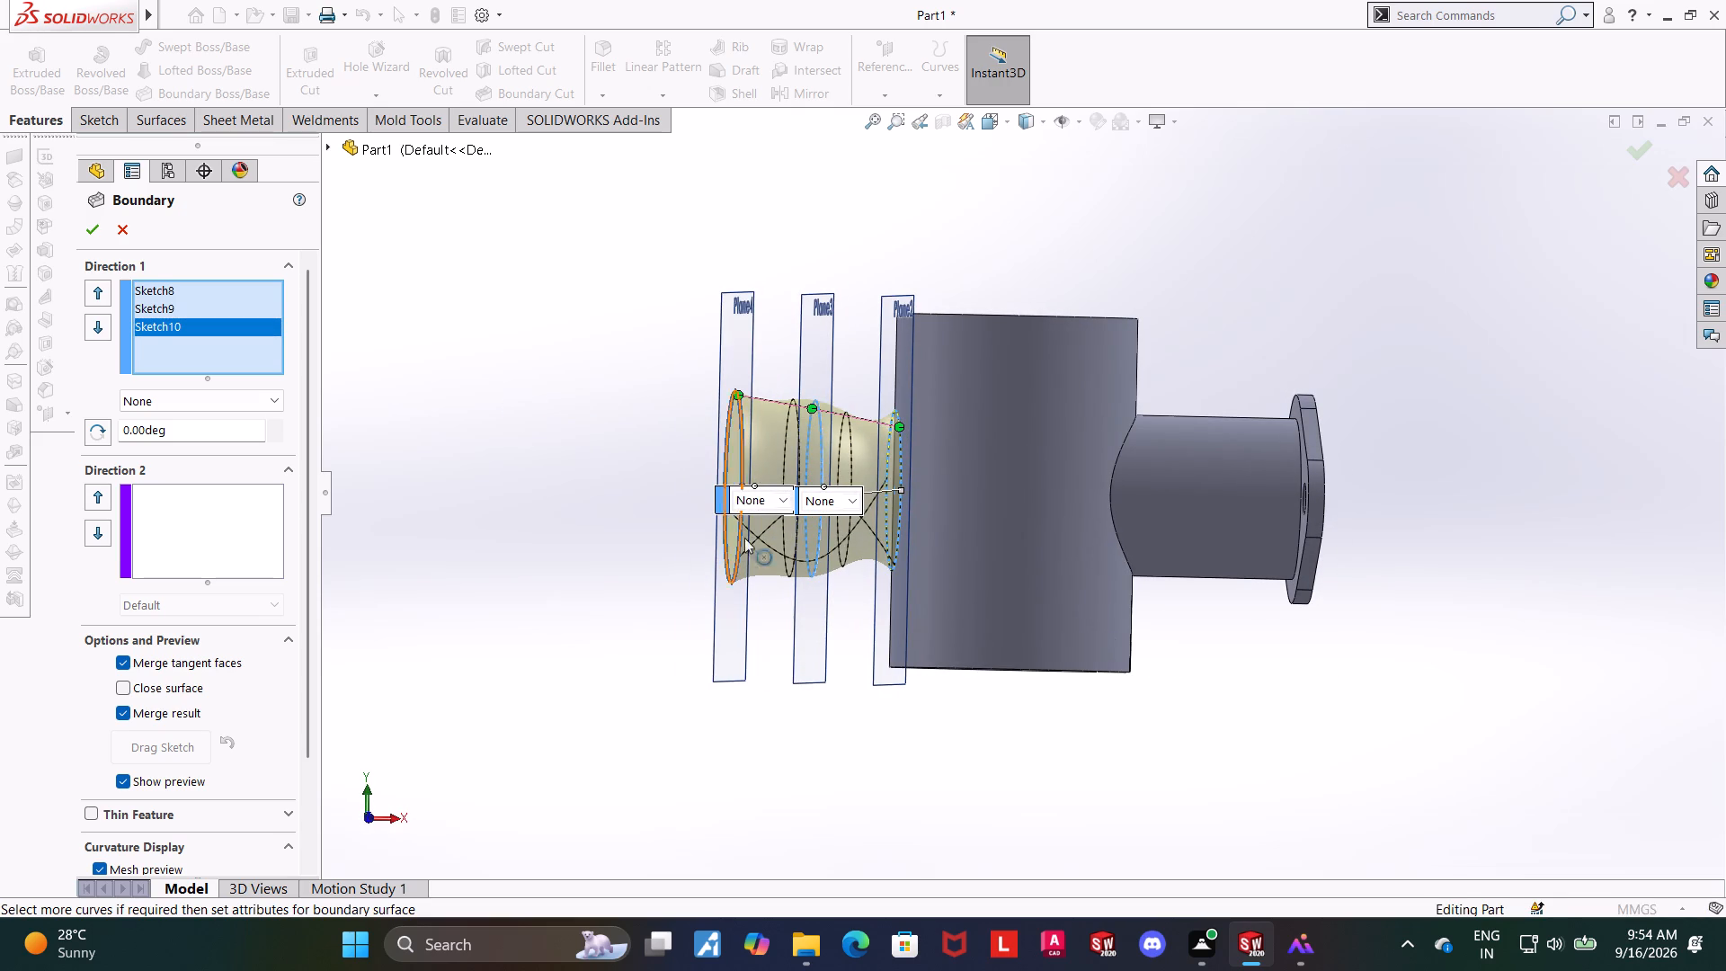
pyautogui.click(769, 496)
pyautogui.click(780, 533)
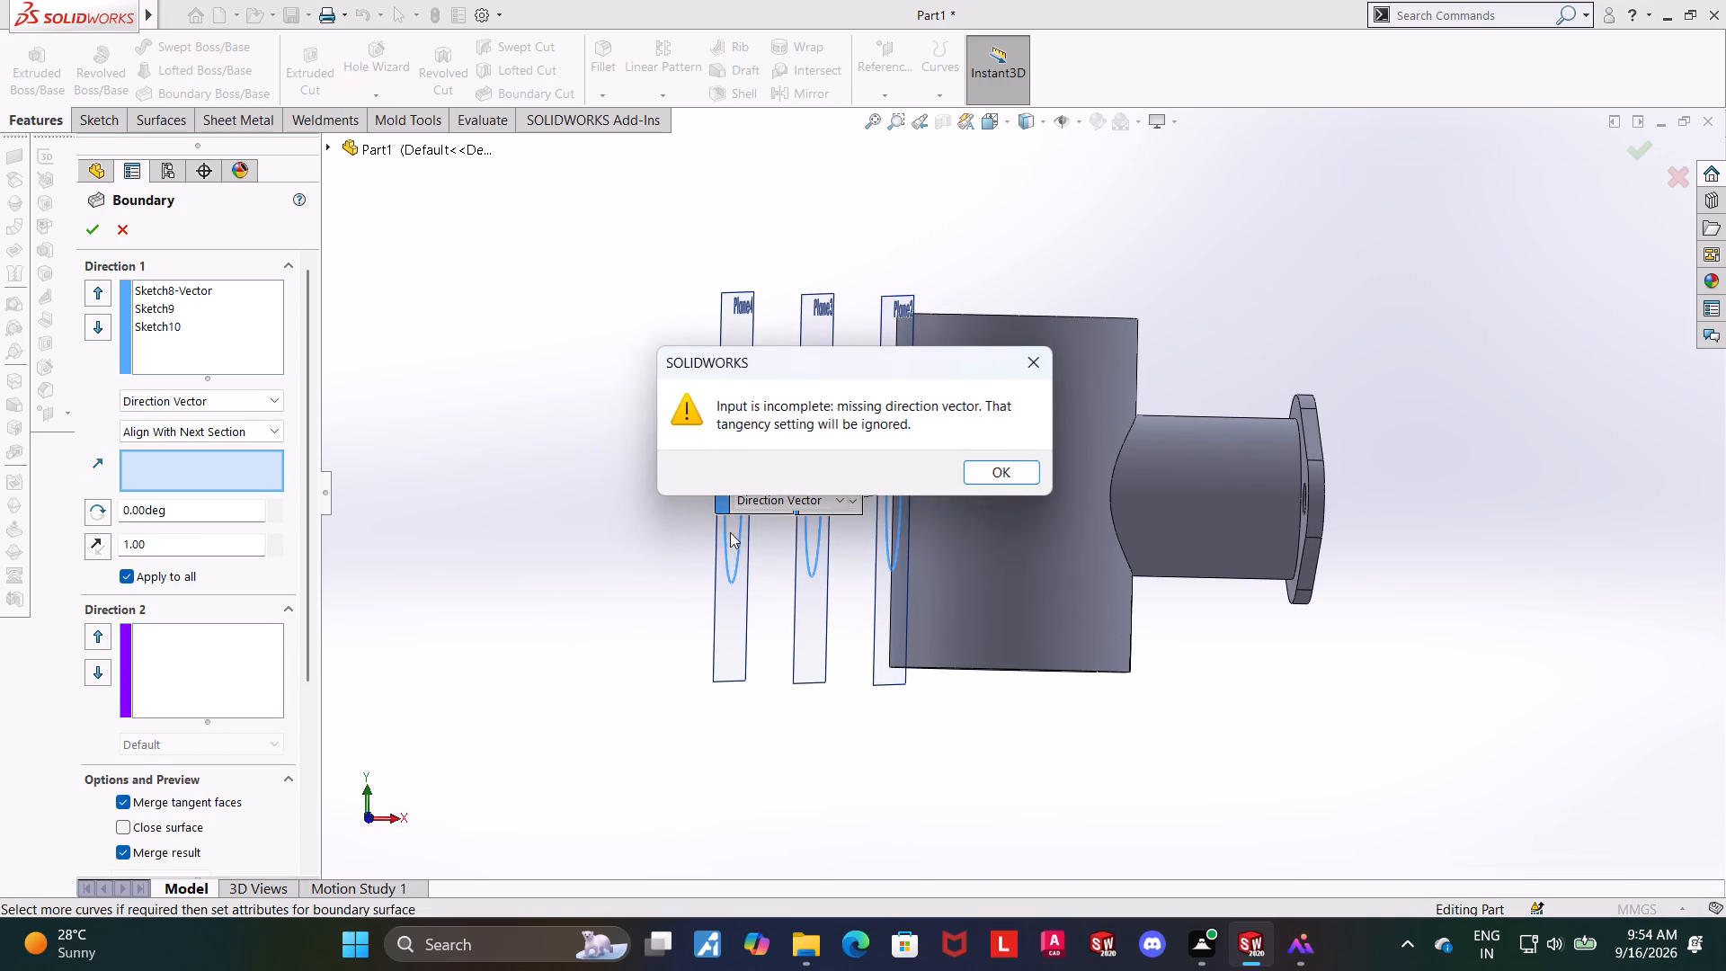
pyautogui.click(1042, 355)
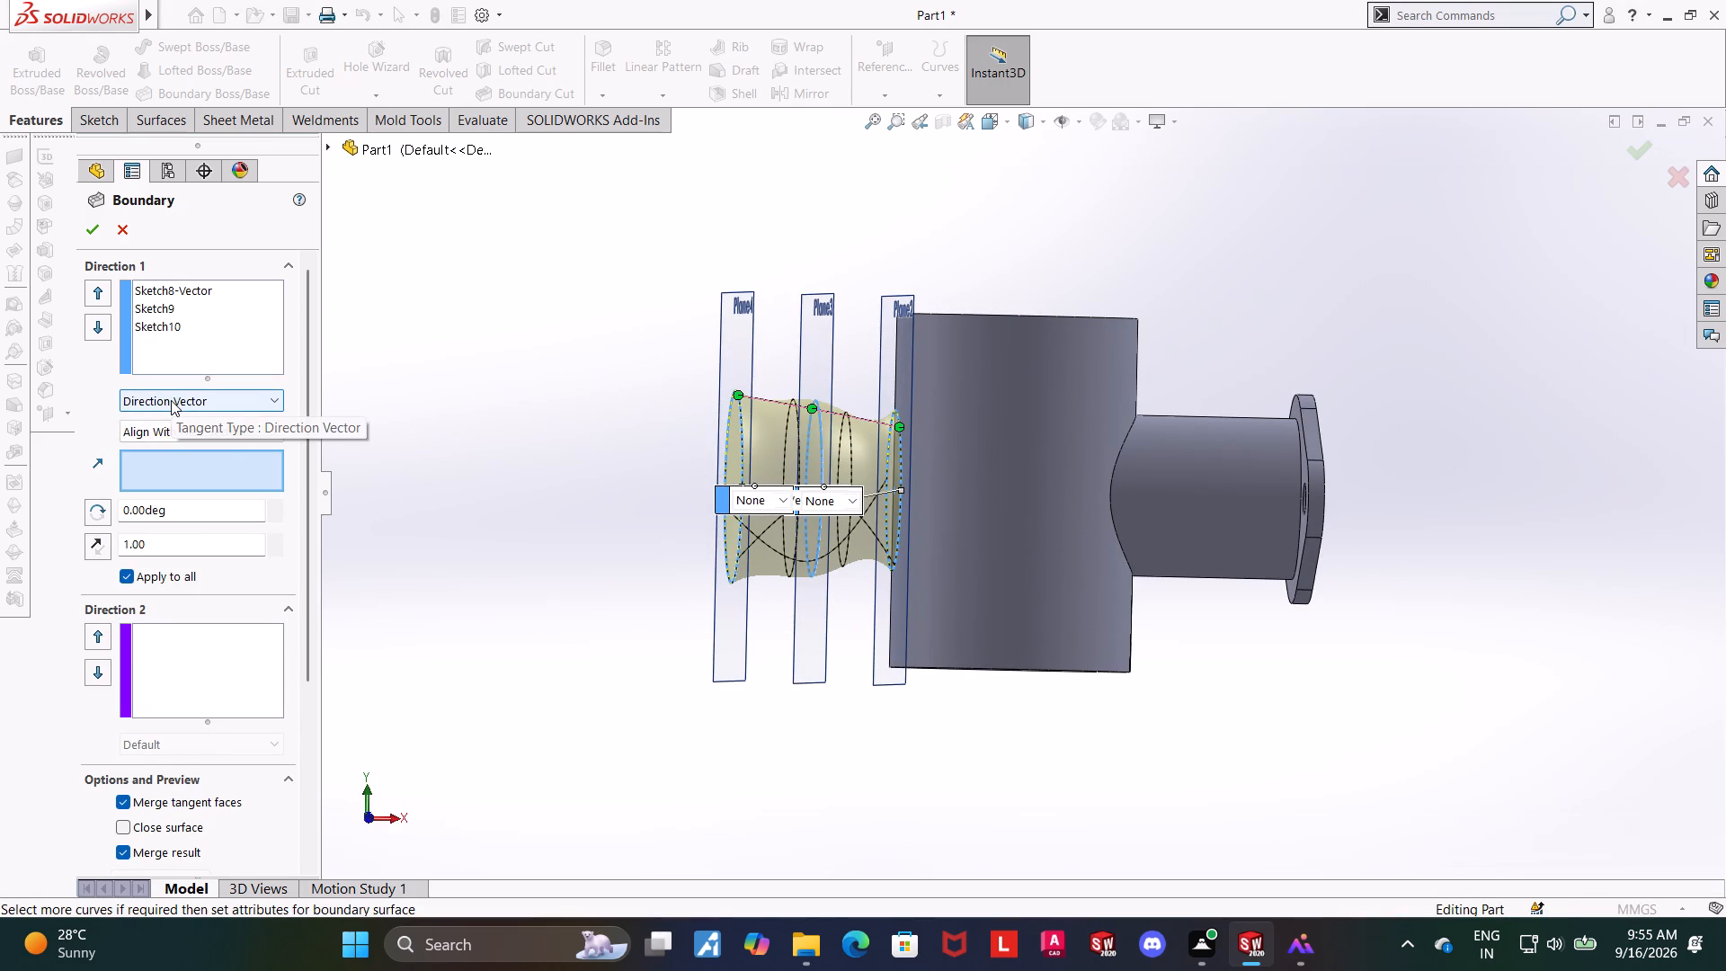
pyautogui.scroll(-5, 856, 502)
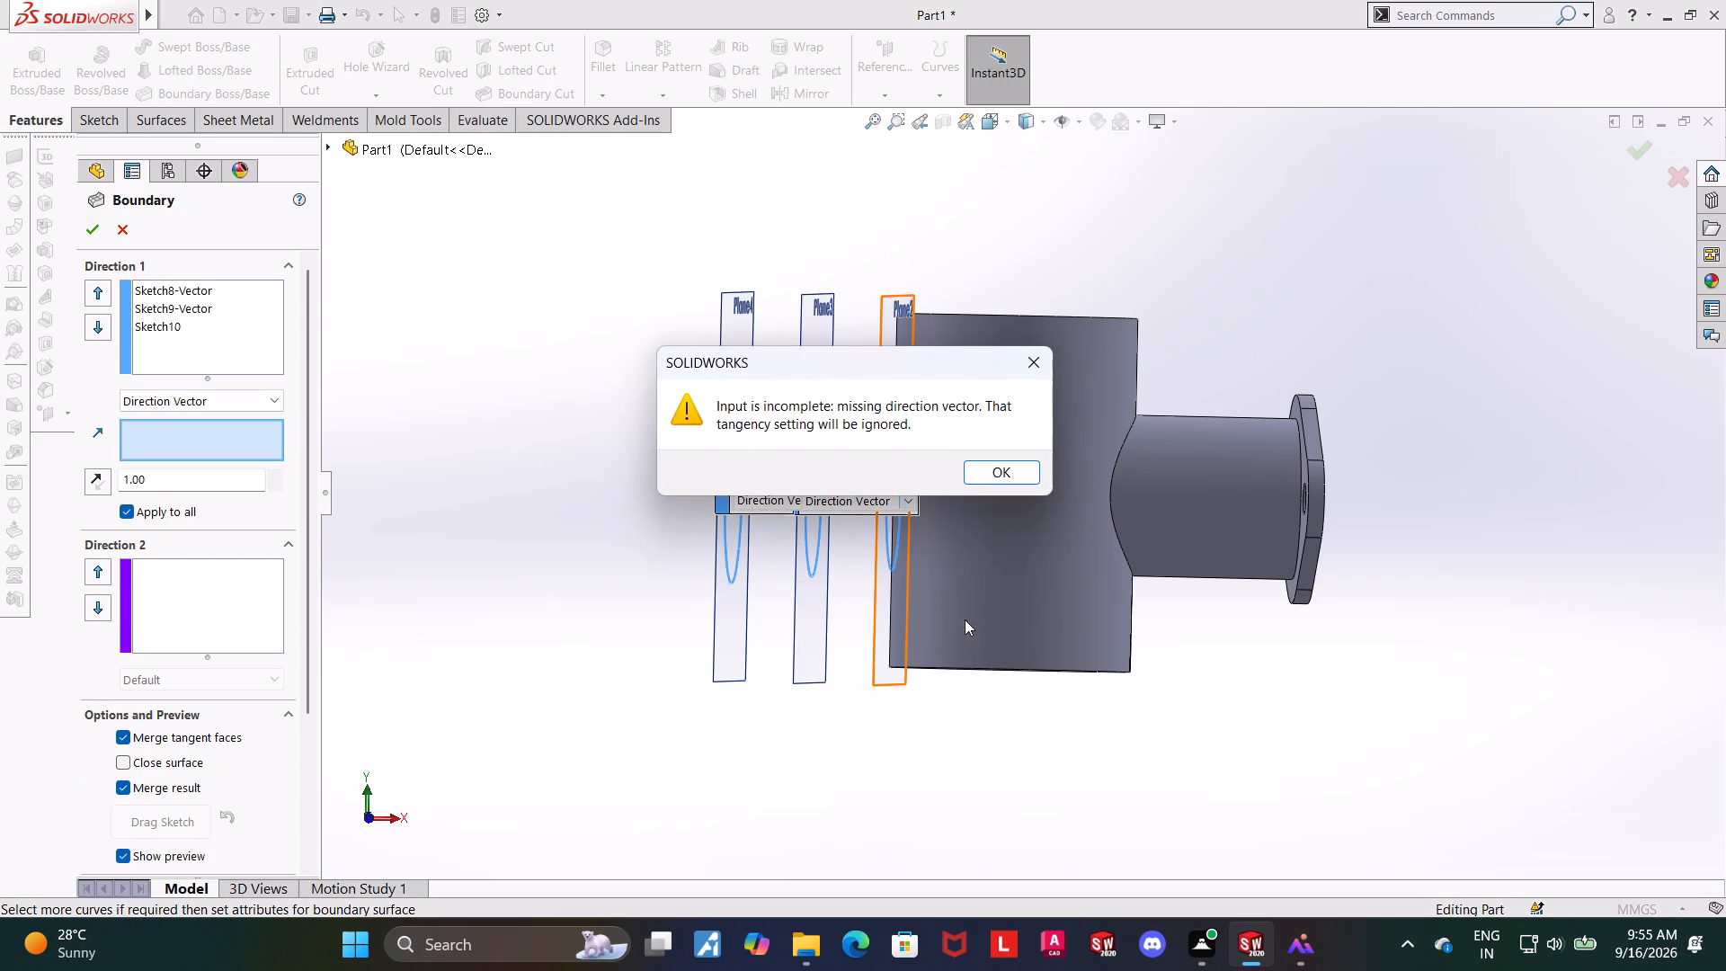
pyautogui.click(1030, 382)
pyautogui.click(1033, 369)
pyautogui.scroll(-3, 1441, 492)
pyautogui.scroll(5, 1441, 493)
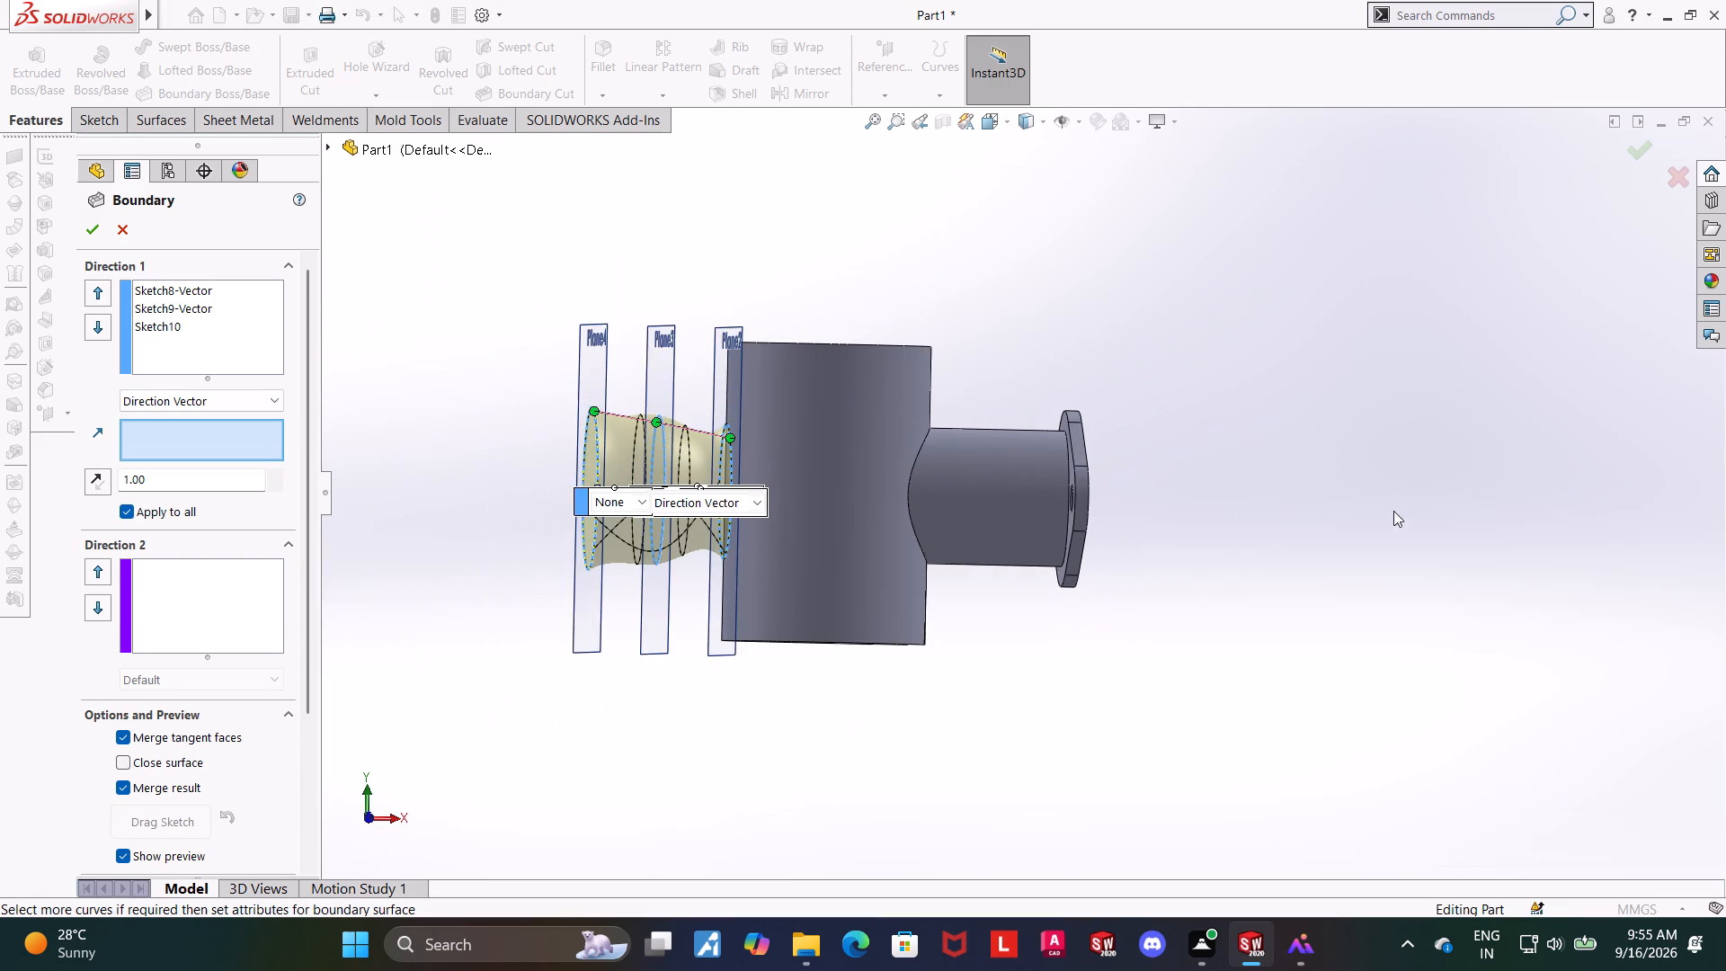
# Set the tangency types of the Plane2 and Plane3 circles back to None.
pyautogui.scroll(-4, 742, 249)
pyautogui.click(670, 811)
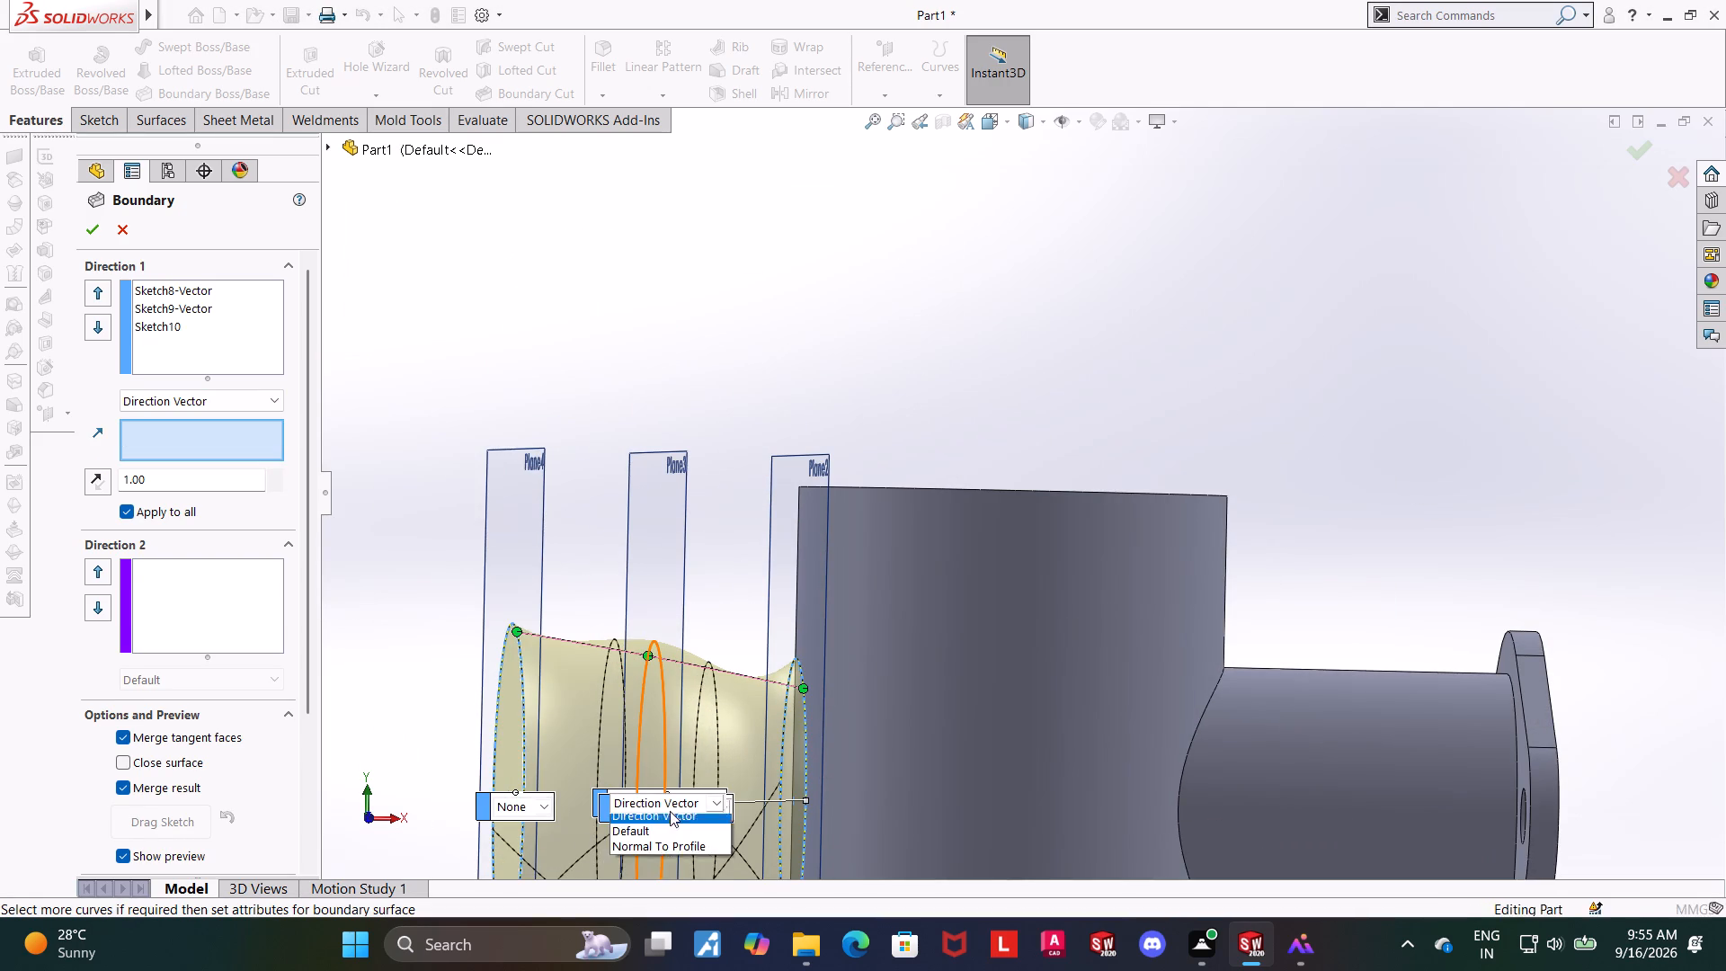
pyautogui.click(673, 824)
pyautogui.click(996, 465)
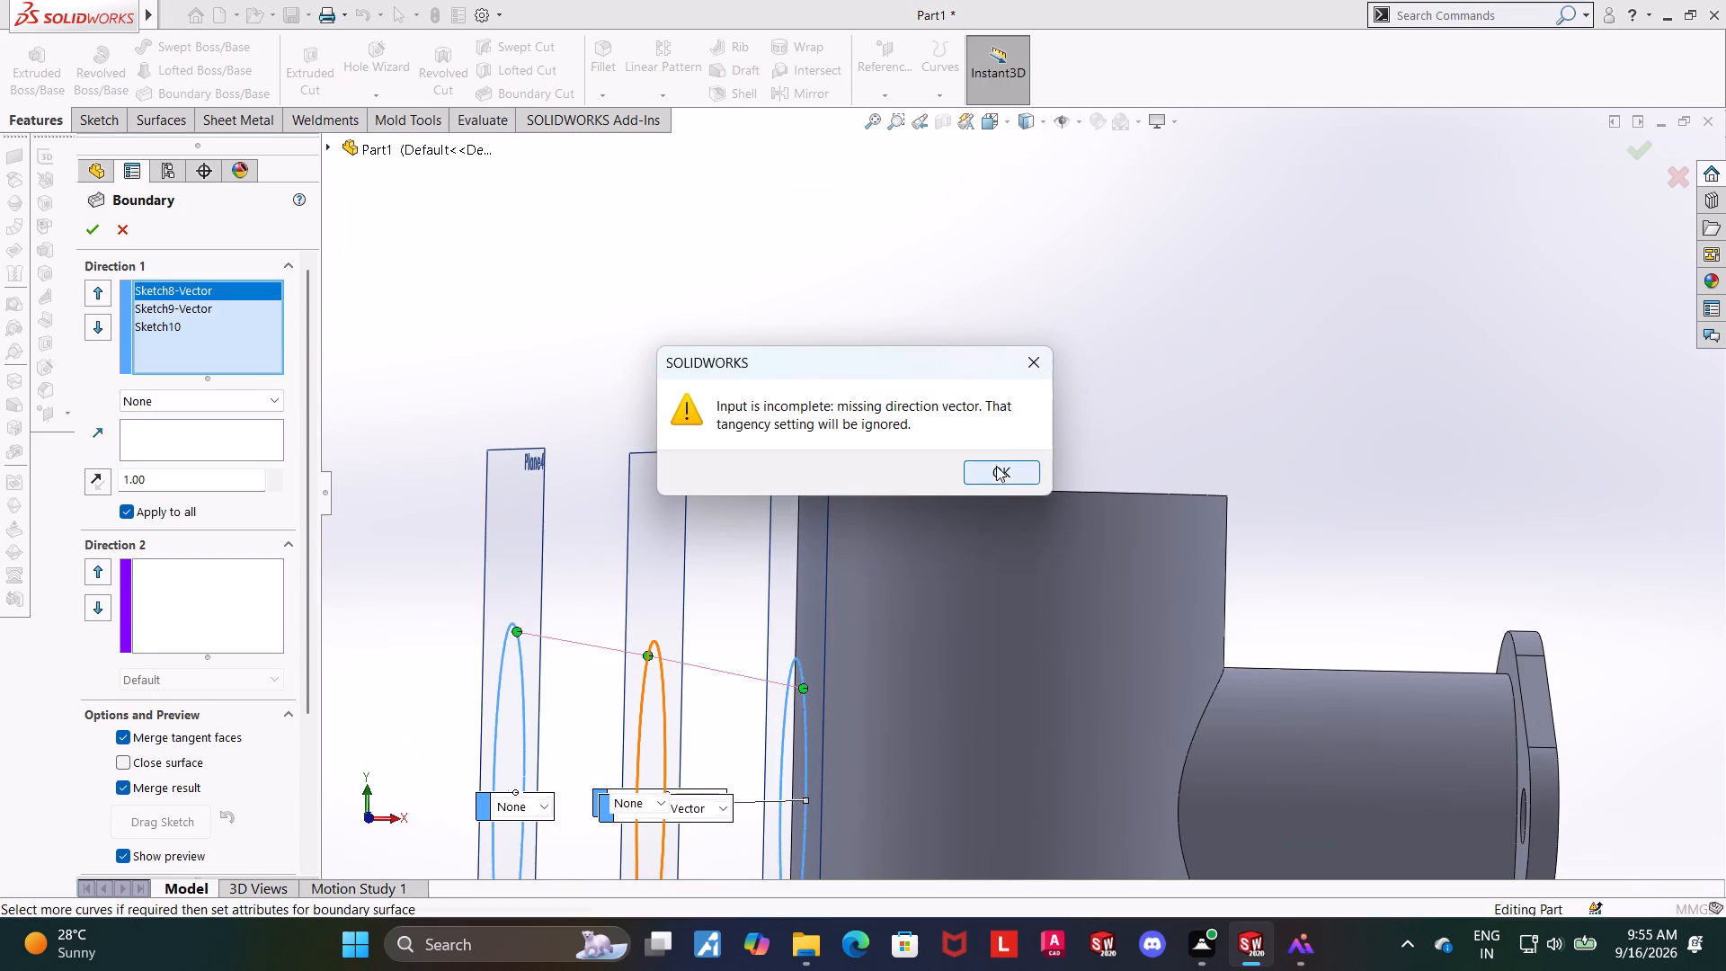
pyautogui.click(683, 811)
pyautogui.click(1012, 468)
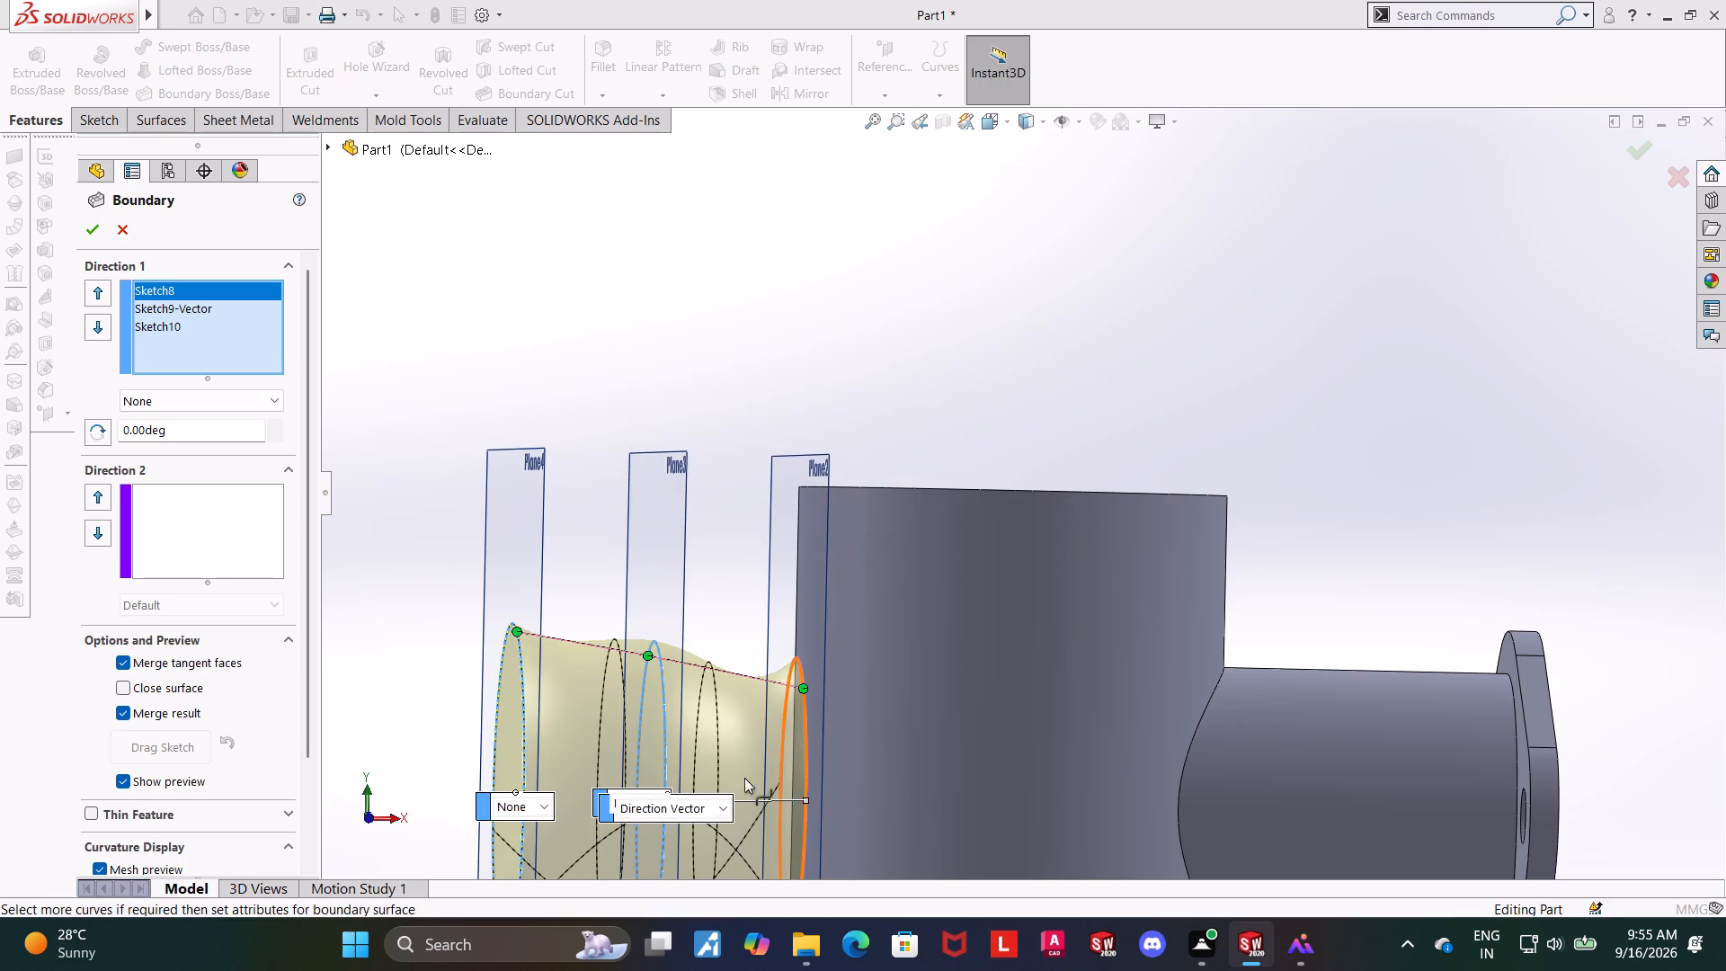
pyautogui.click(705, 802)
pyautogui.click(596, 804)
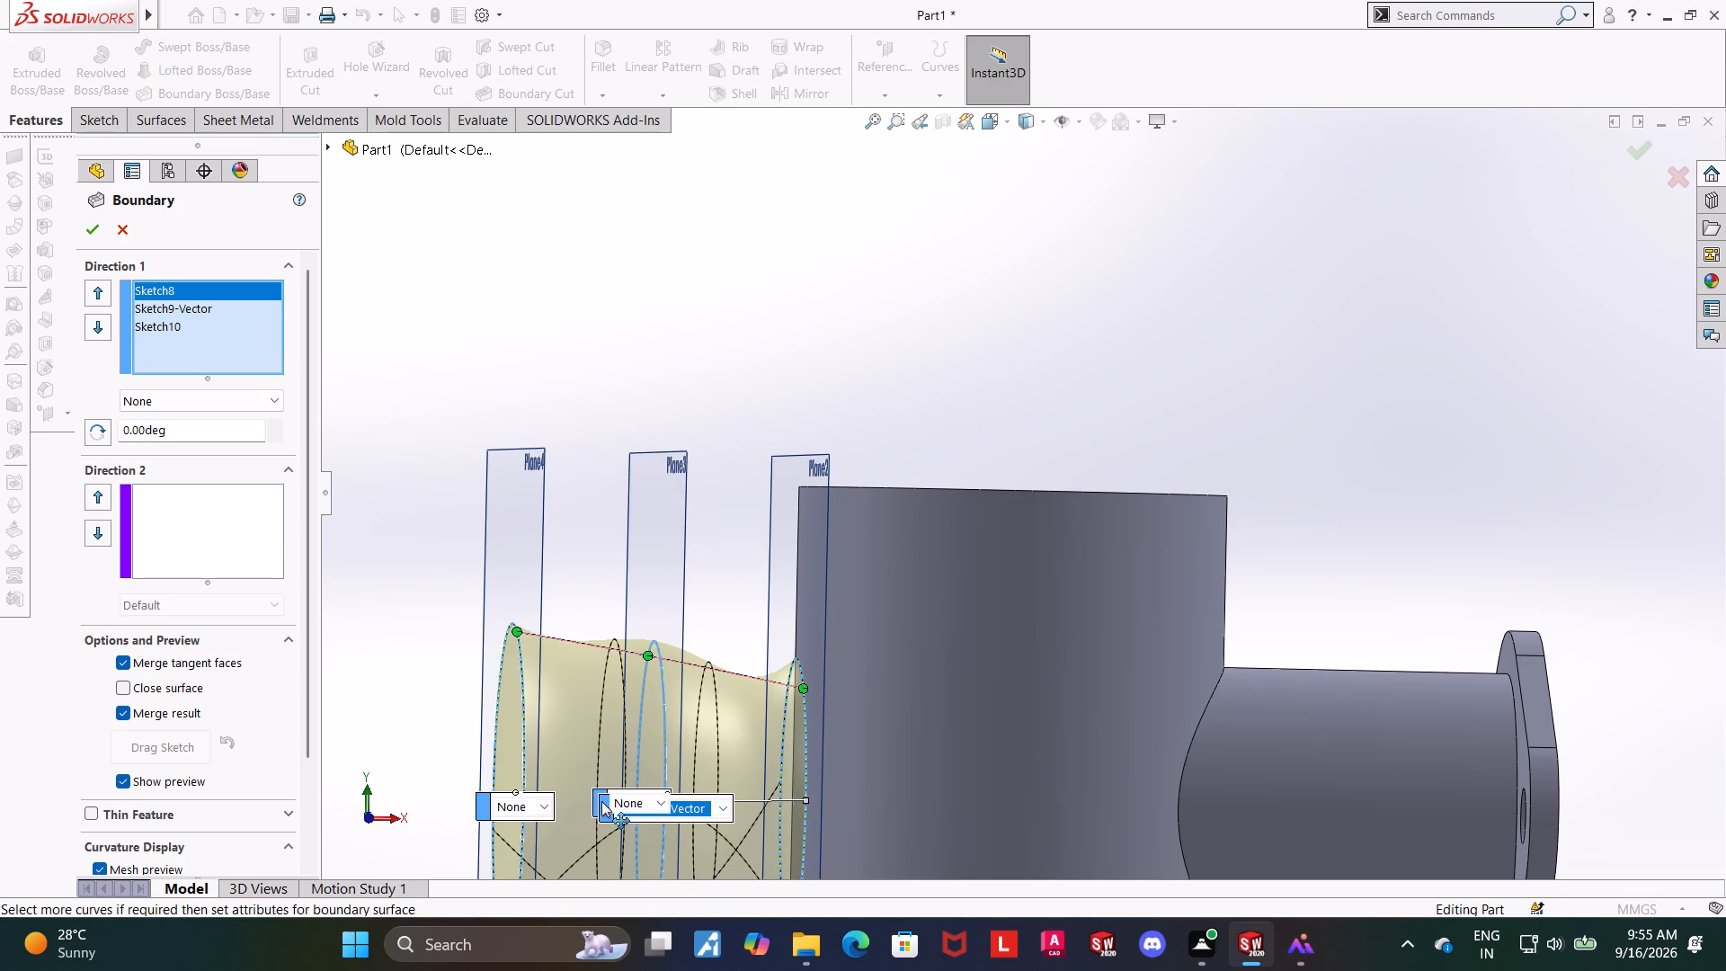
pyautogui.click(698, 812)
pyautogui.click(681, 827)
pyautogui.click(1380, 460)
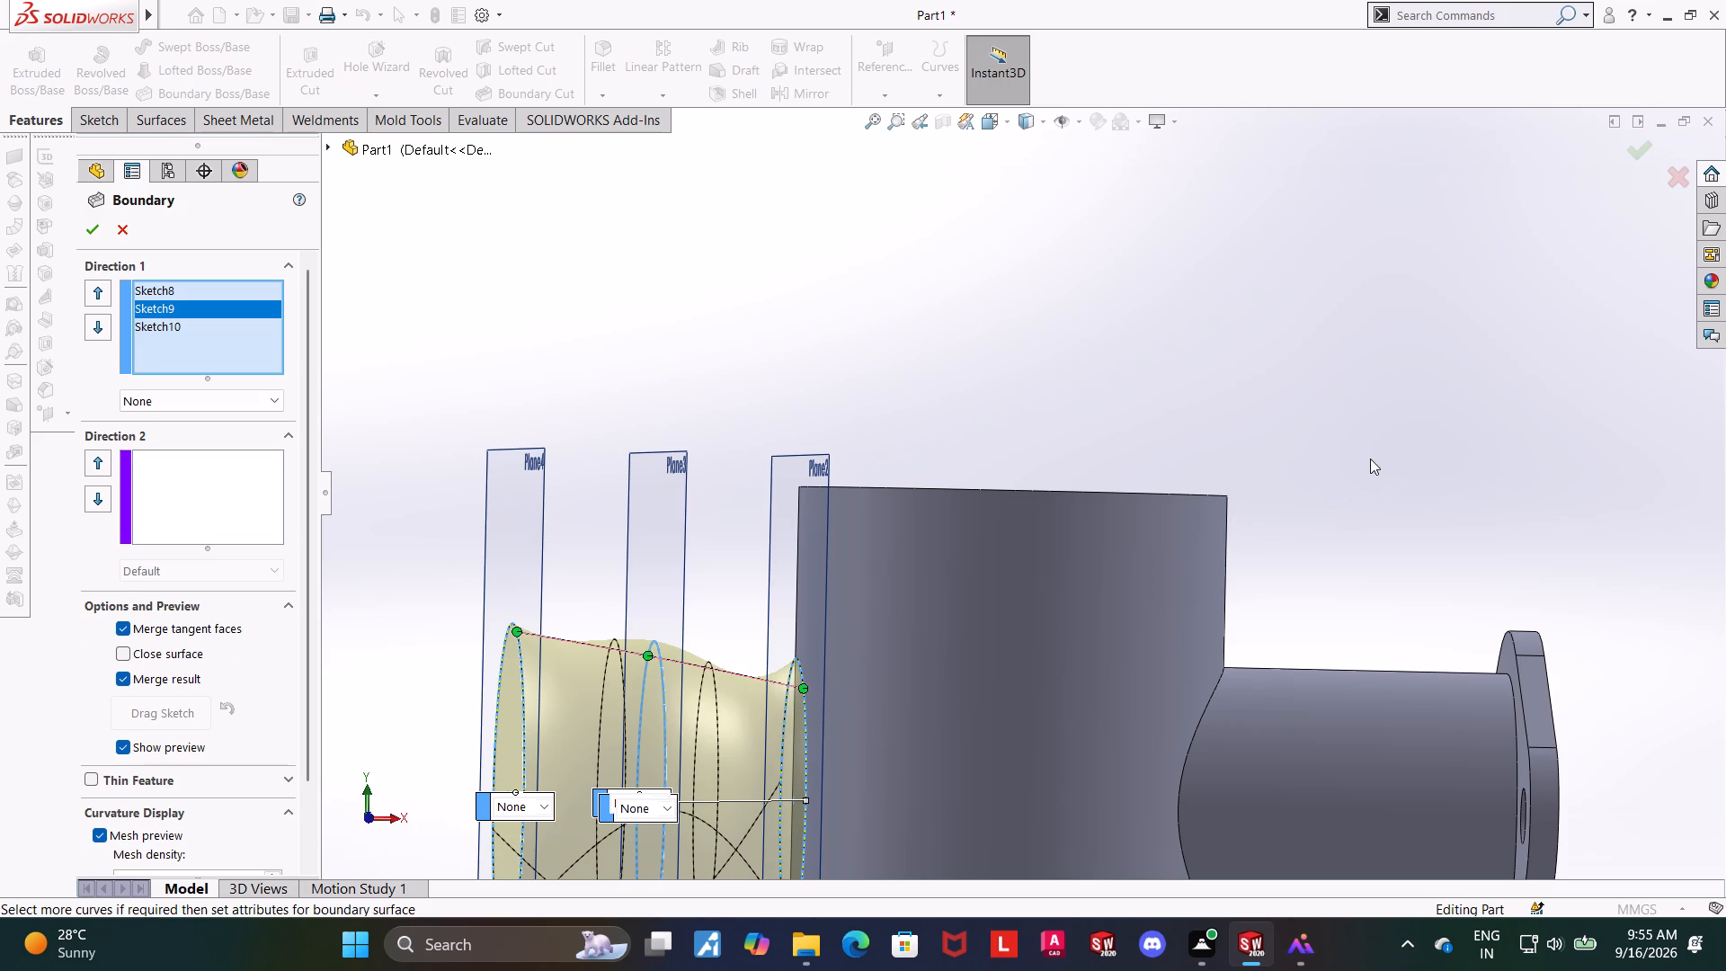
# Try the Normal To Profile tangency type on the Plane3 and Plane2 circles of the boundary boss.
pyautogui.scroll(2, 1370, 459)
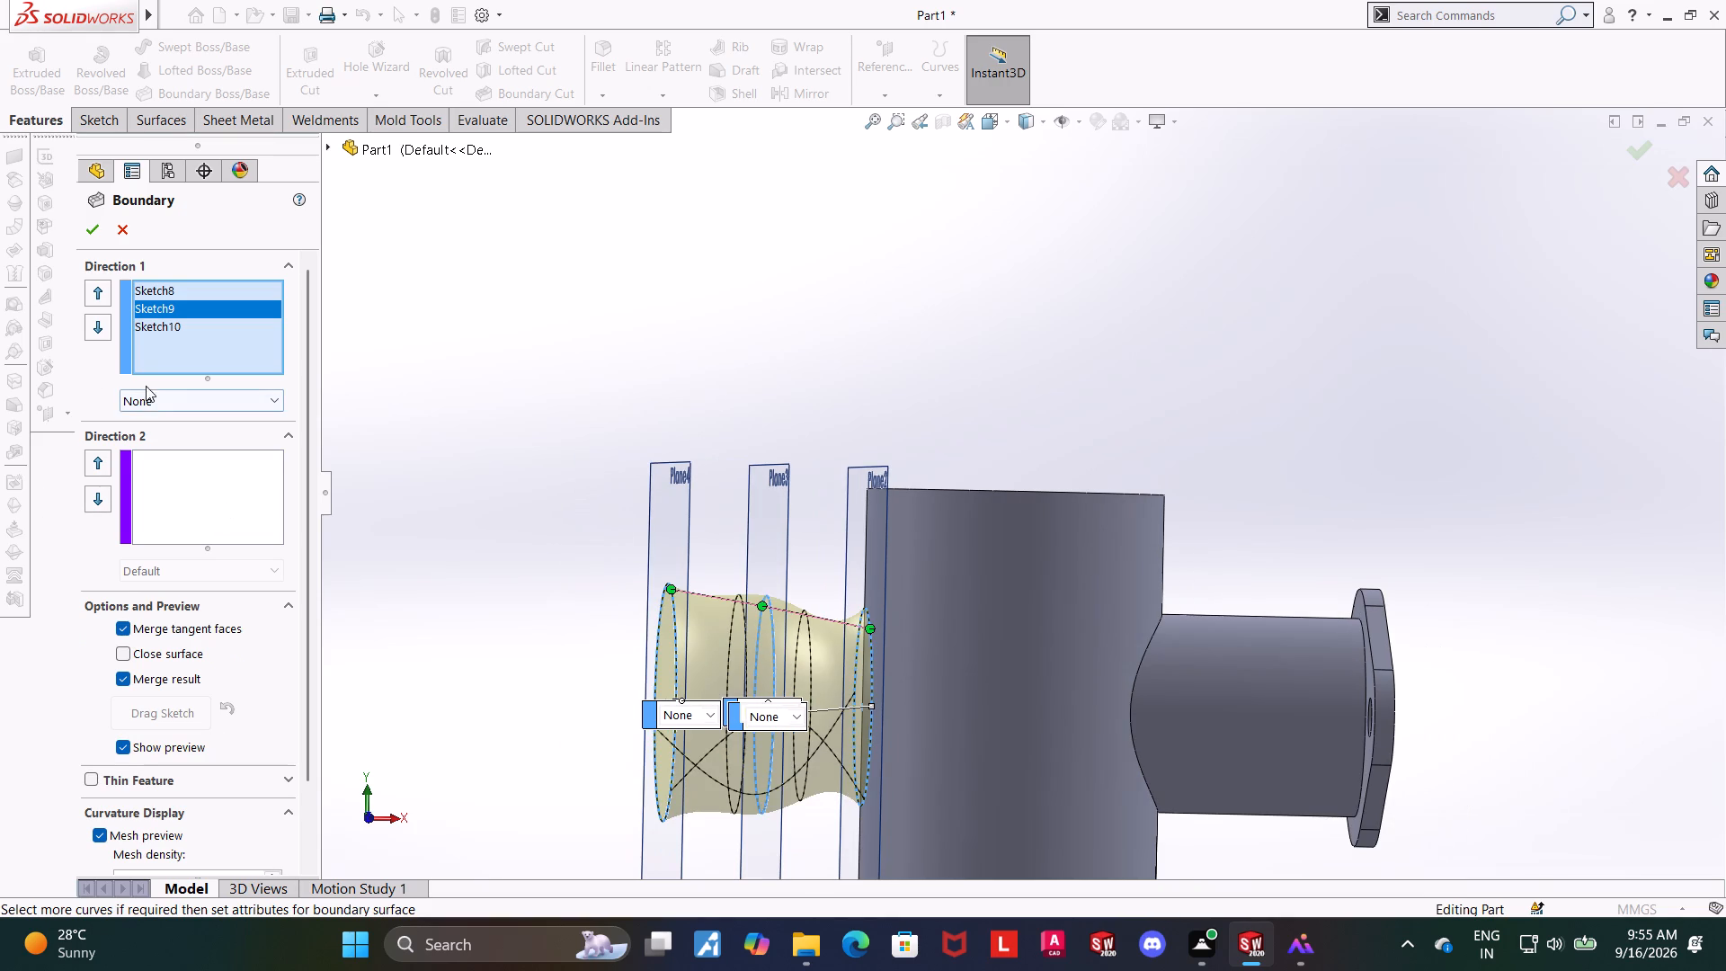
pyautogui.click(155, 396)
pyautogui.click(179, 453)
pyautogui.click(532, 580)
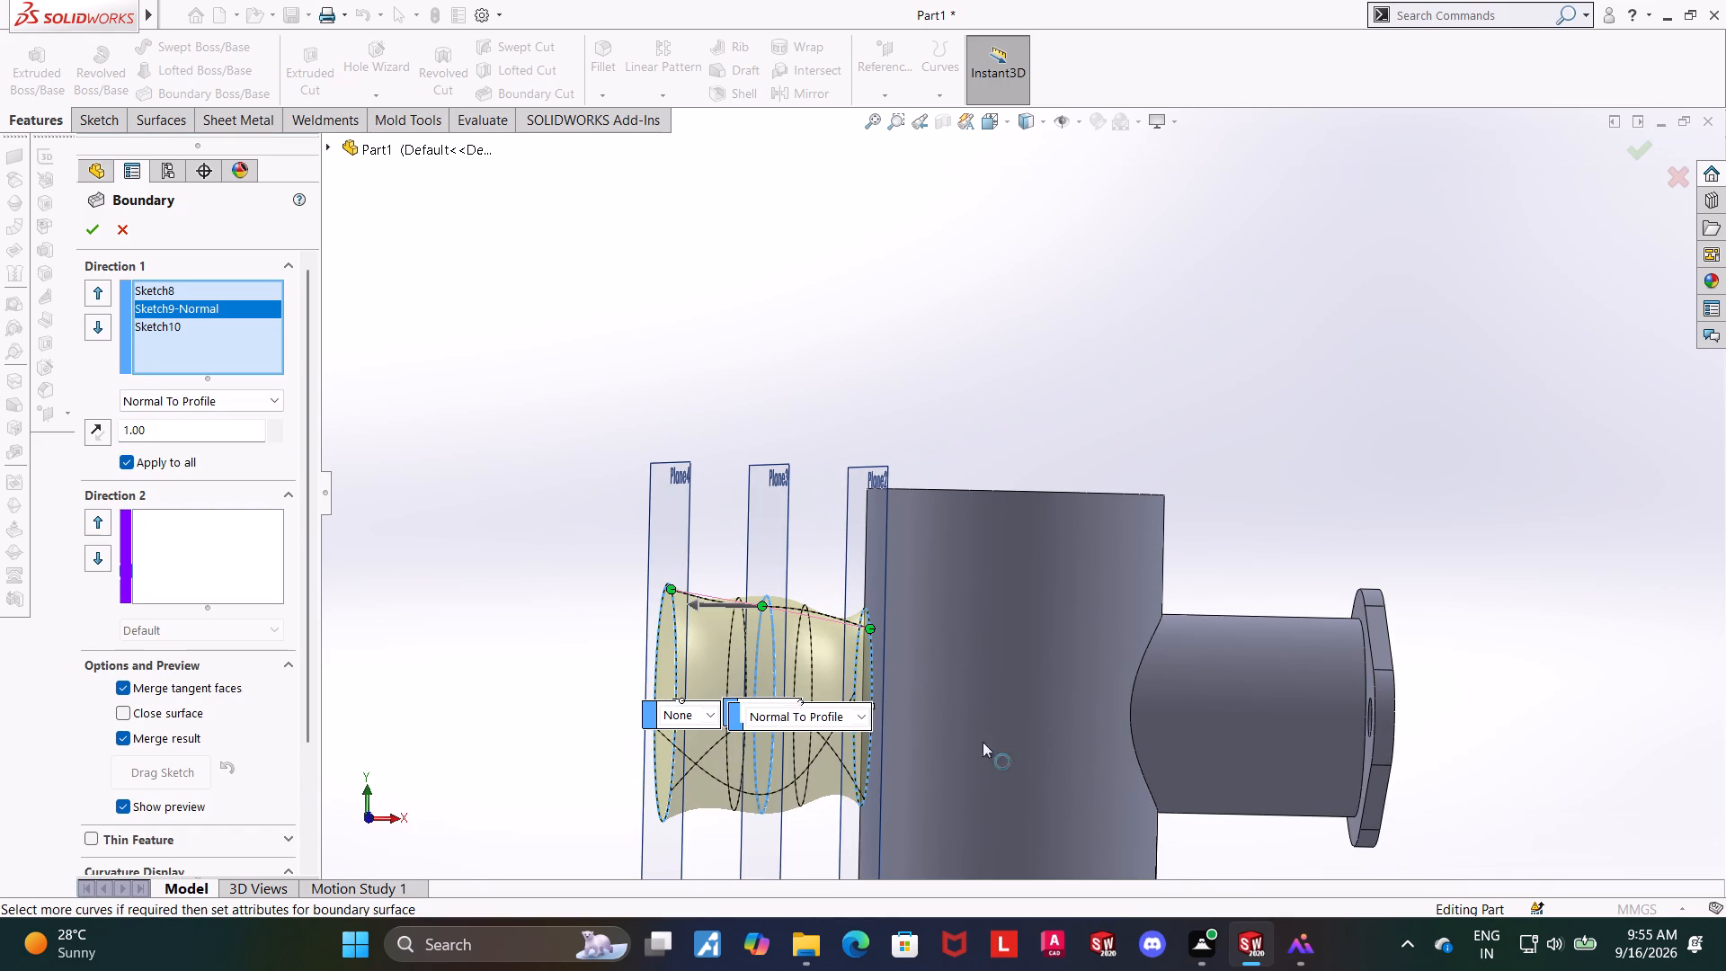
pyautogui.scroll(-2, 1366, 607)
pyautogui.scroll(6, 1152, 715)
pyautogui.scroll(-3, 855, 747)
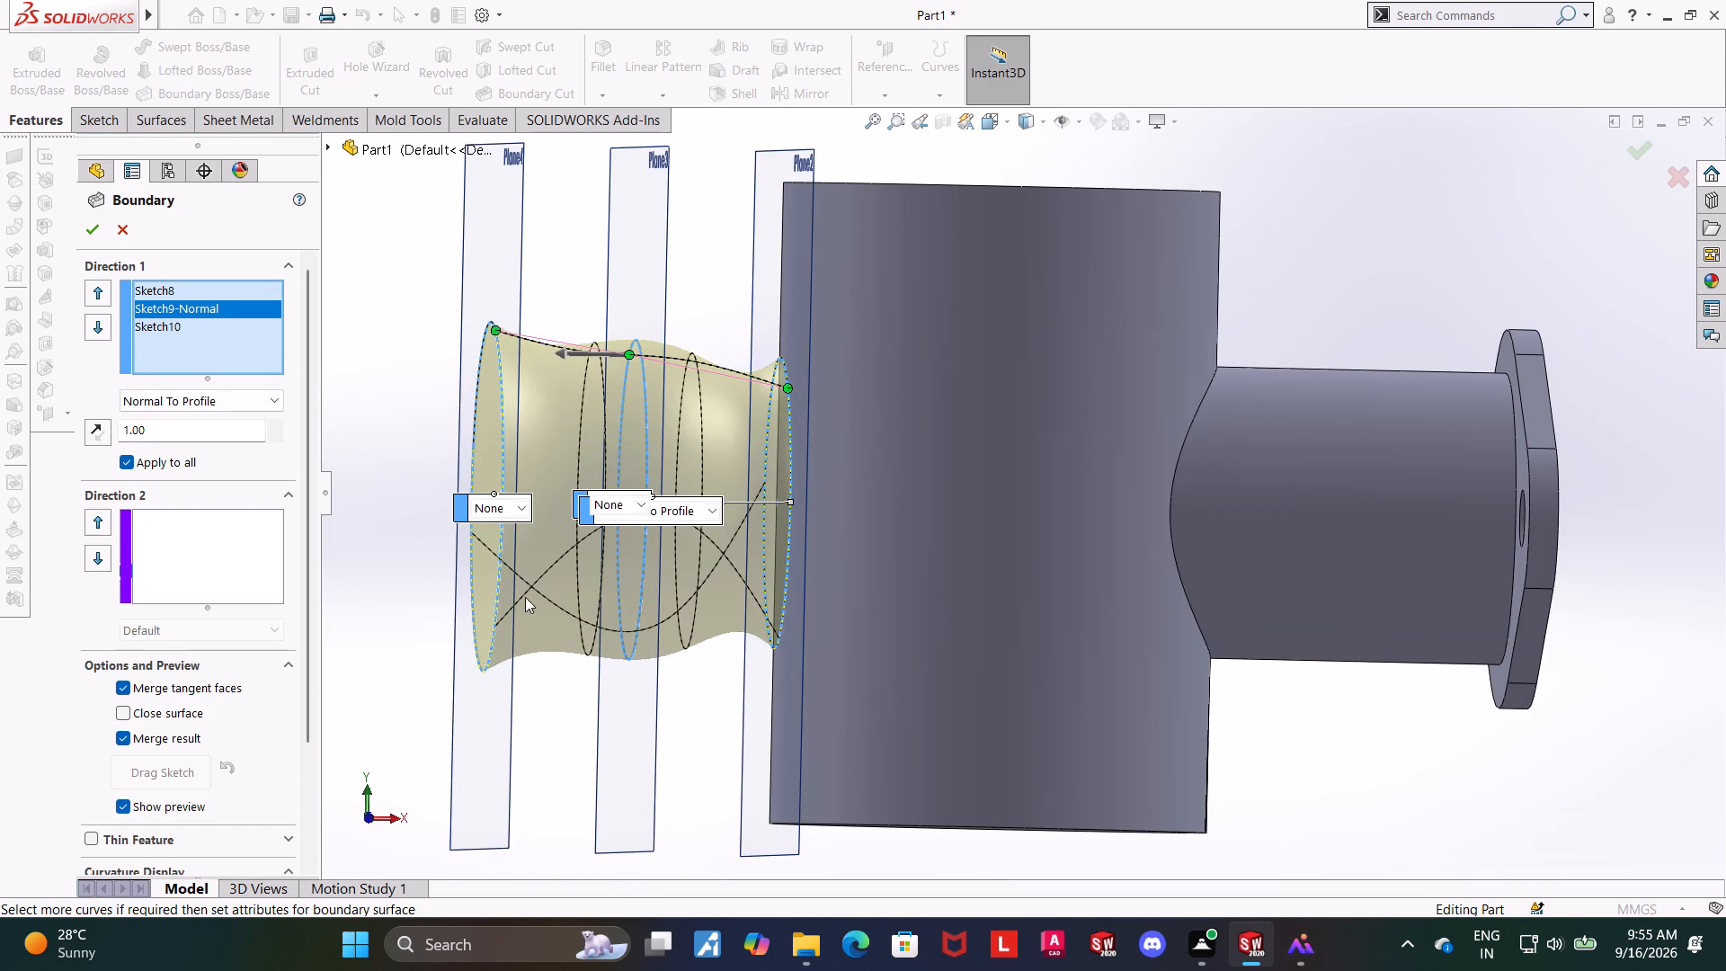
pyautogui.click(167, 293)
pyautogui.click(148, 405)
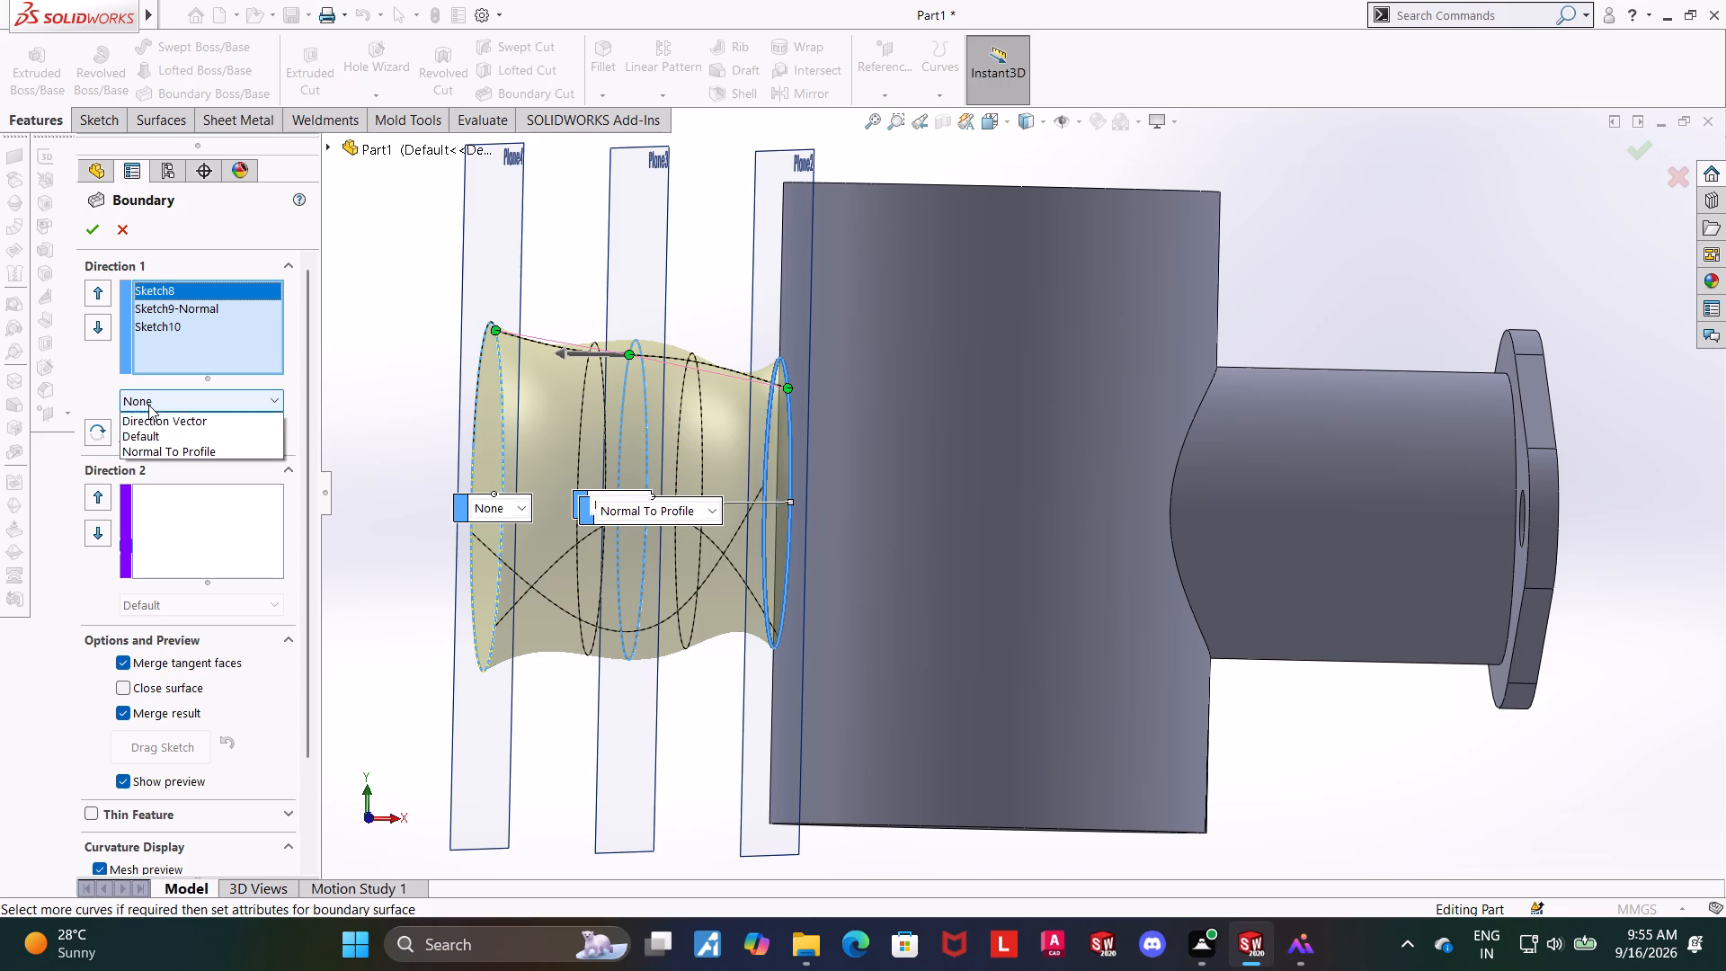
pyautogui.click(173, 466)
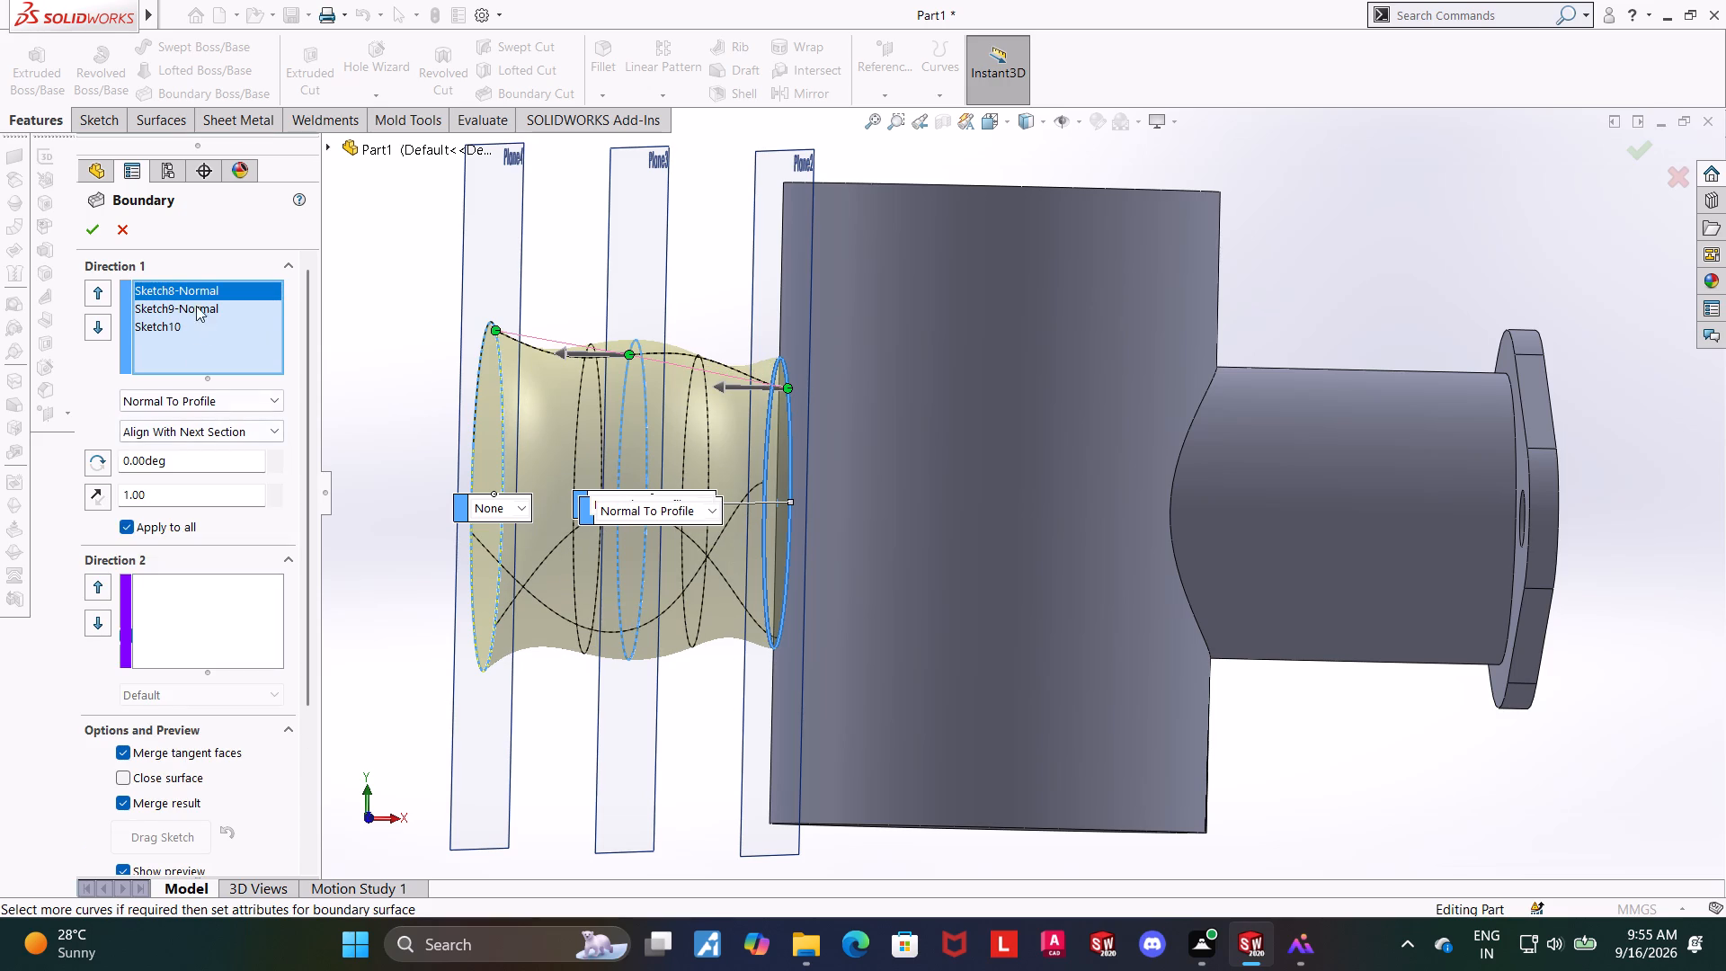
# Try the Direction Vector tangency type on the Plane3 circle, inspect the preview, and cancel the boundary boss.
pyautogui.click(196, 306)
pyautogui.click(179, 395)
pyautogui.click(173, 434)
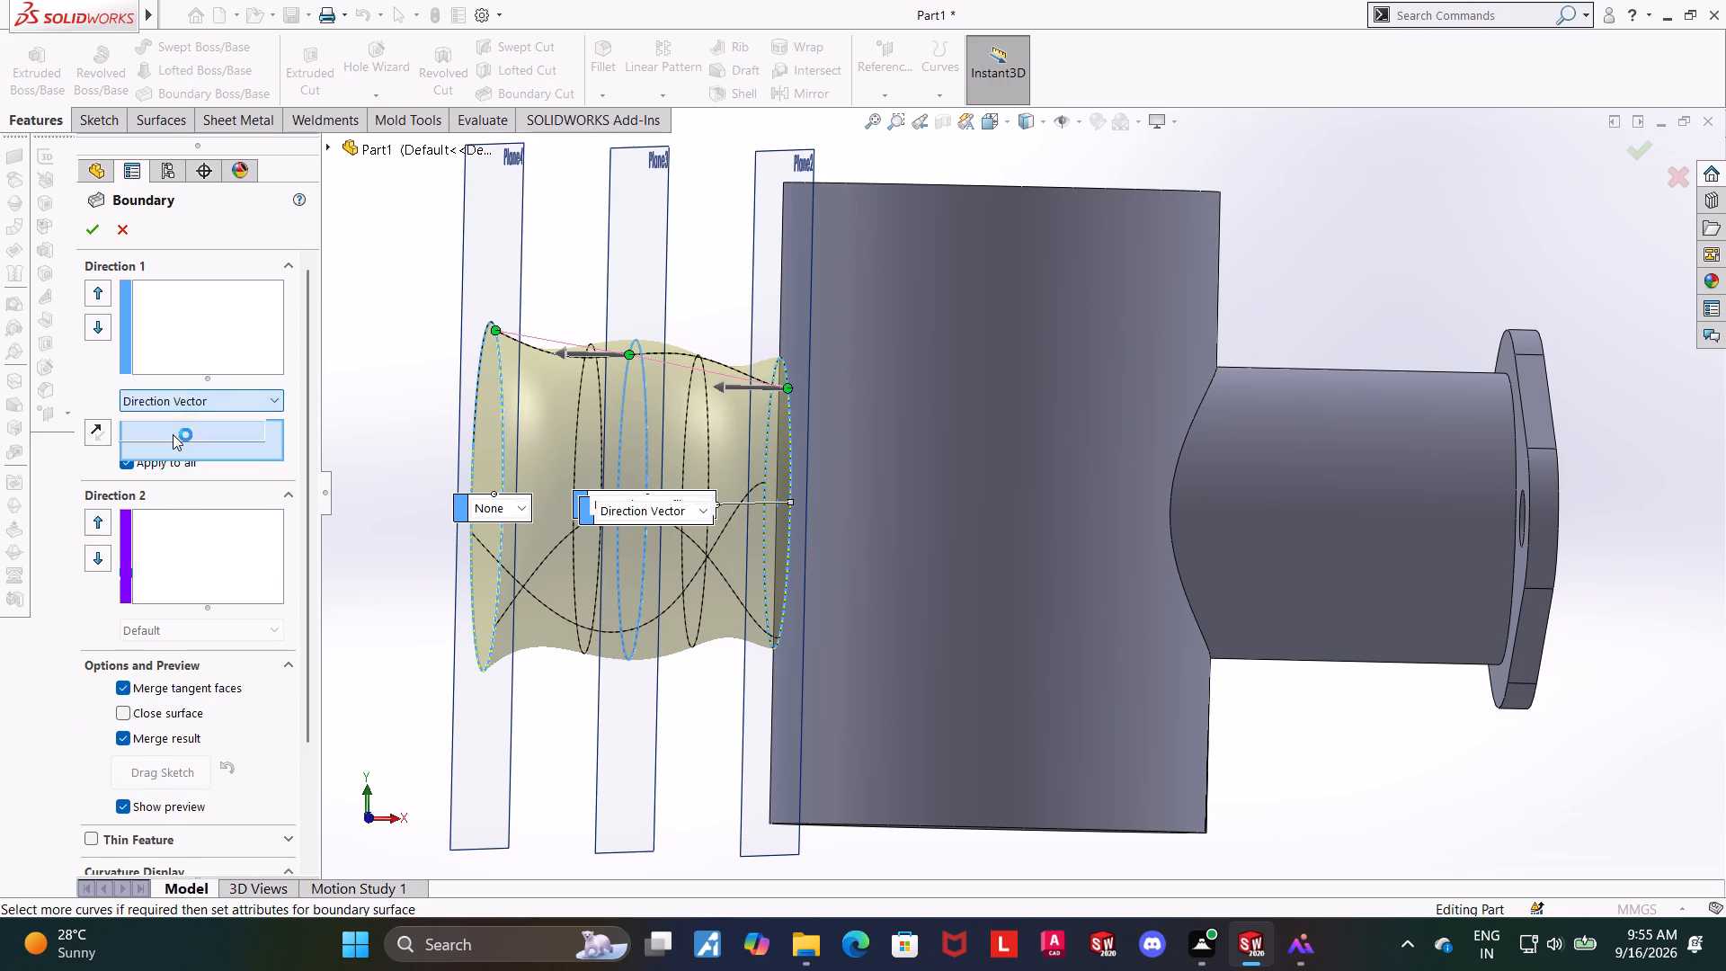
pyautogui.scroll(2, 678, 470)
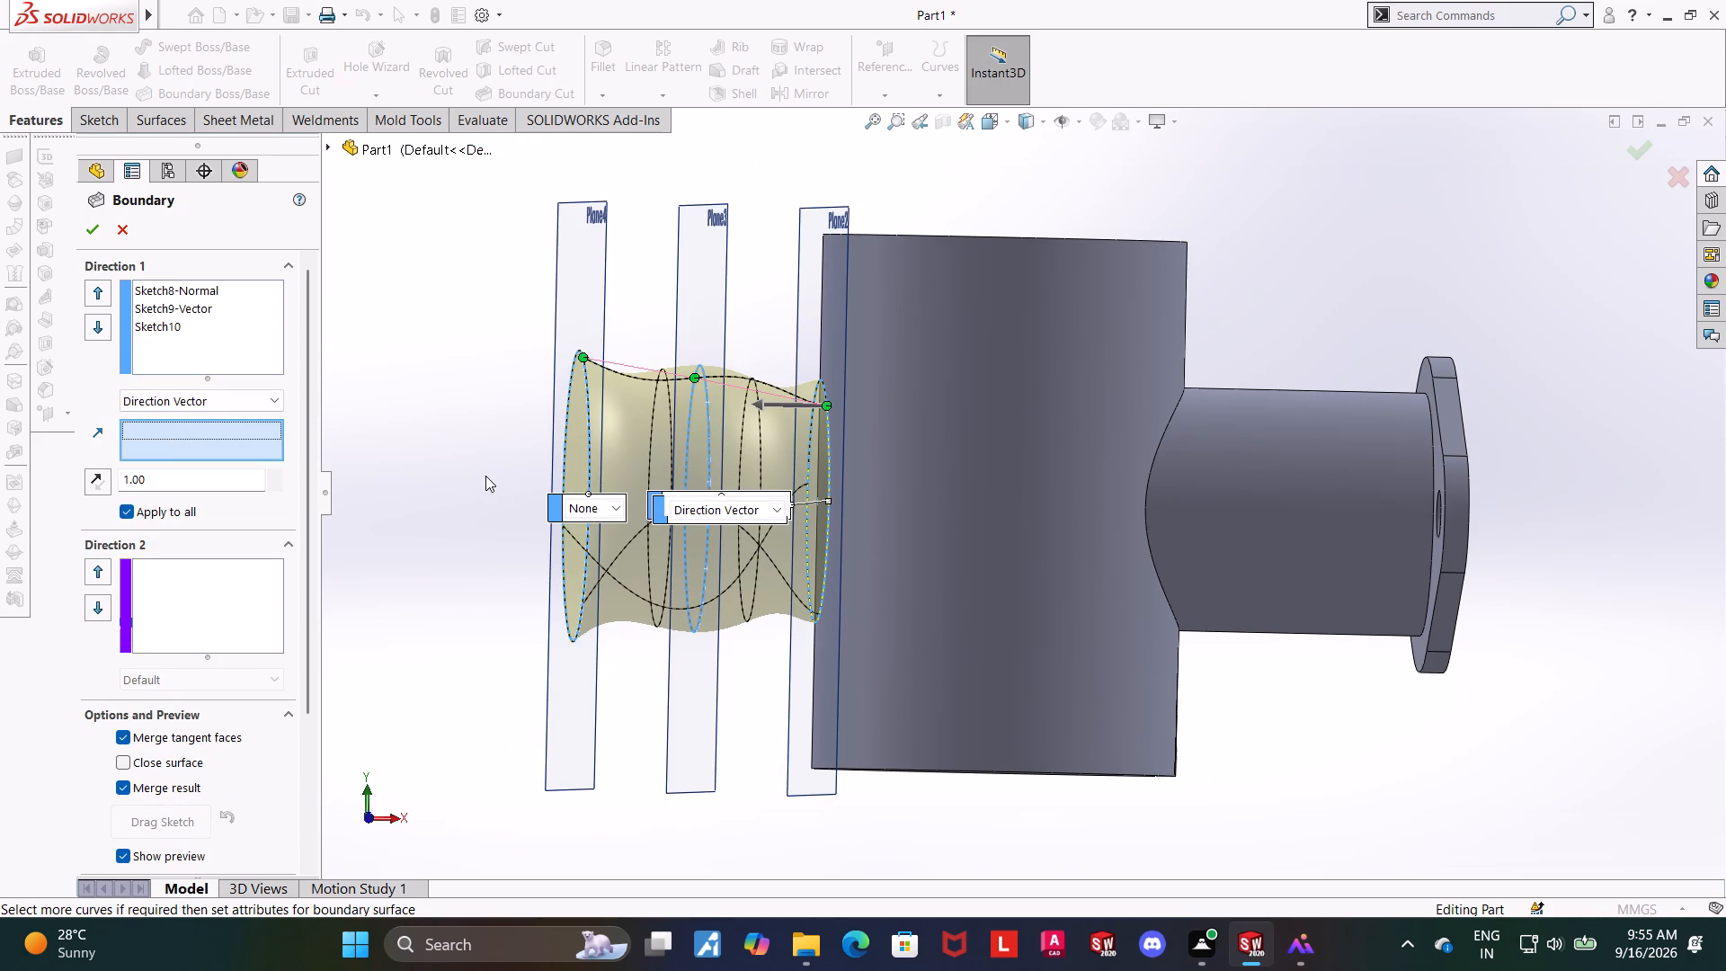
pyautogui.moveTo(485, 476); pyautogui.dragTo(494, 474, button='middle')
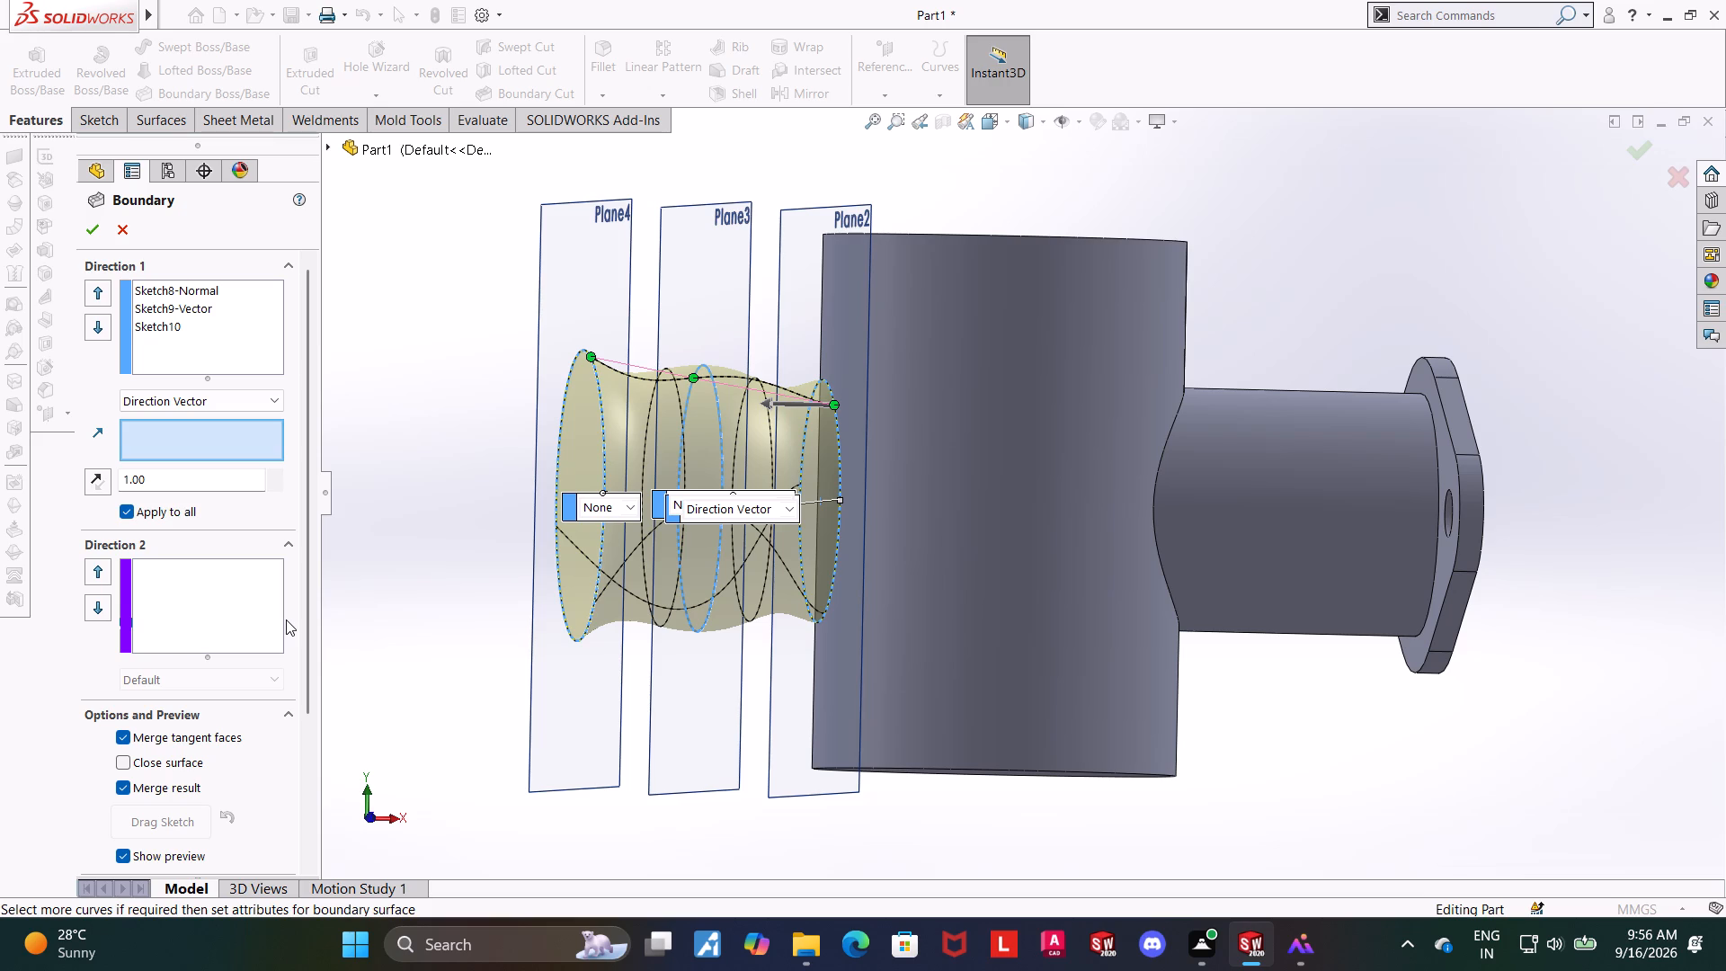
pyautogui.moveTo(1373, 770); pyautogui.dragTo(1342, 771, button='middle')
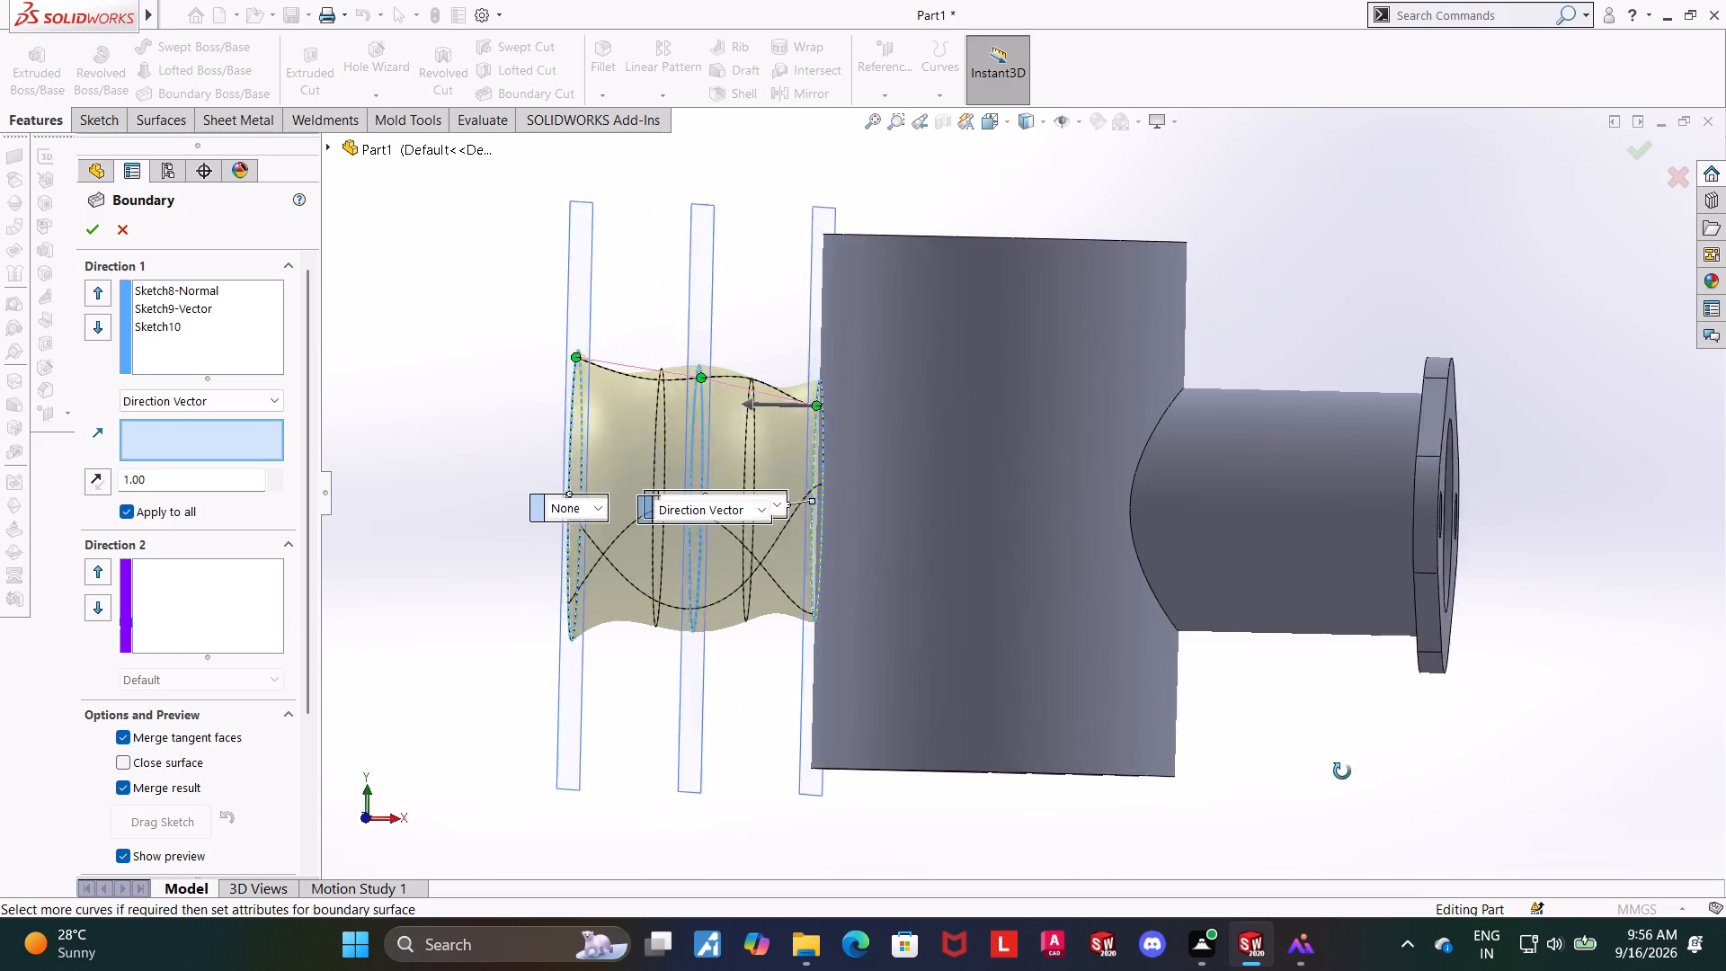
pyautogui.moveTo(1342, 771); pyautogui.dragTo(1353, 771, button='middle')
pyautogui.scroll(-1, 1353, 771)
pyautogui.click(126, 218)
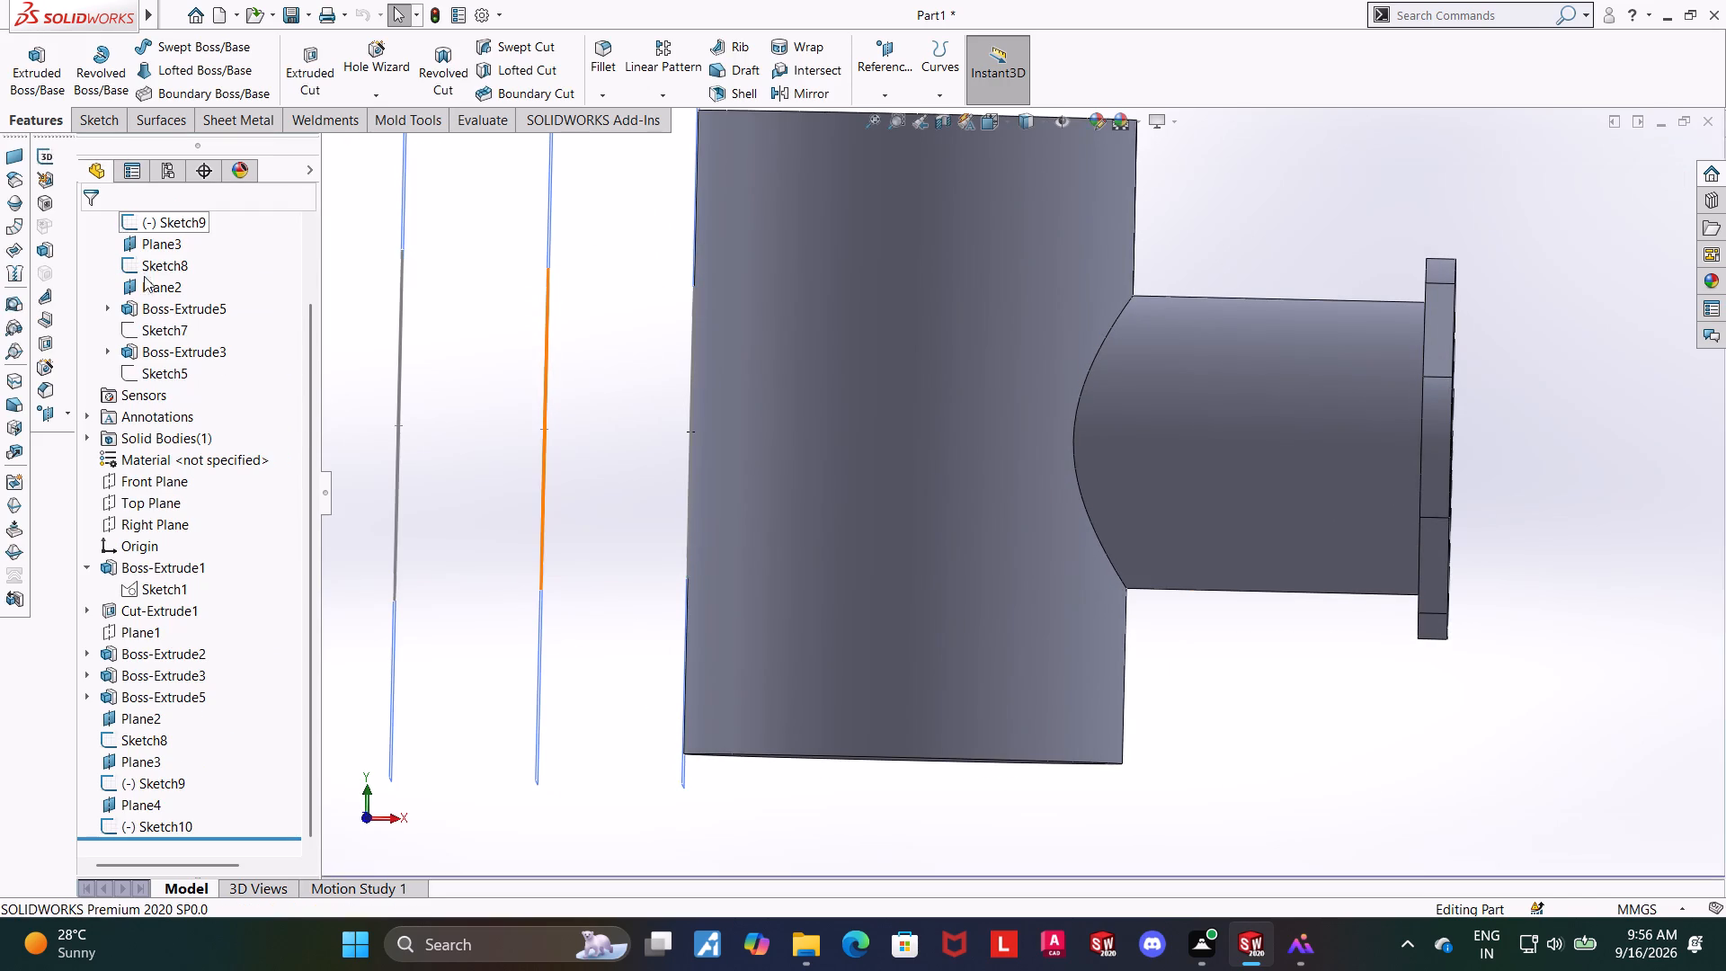
# Delete Plane4 and the circle sketch that was drawn on it.
pyautogui.scroll(4, 487, 459)
pyautogui.moveTo(498, 465); pyautogui.dragTo(524, 469, button='middle')
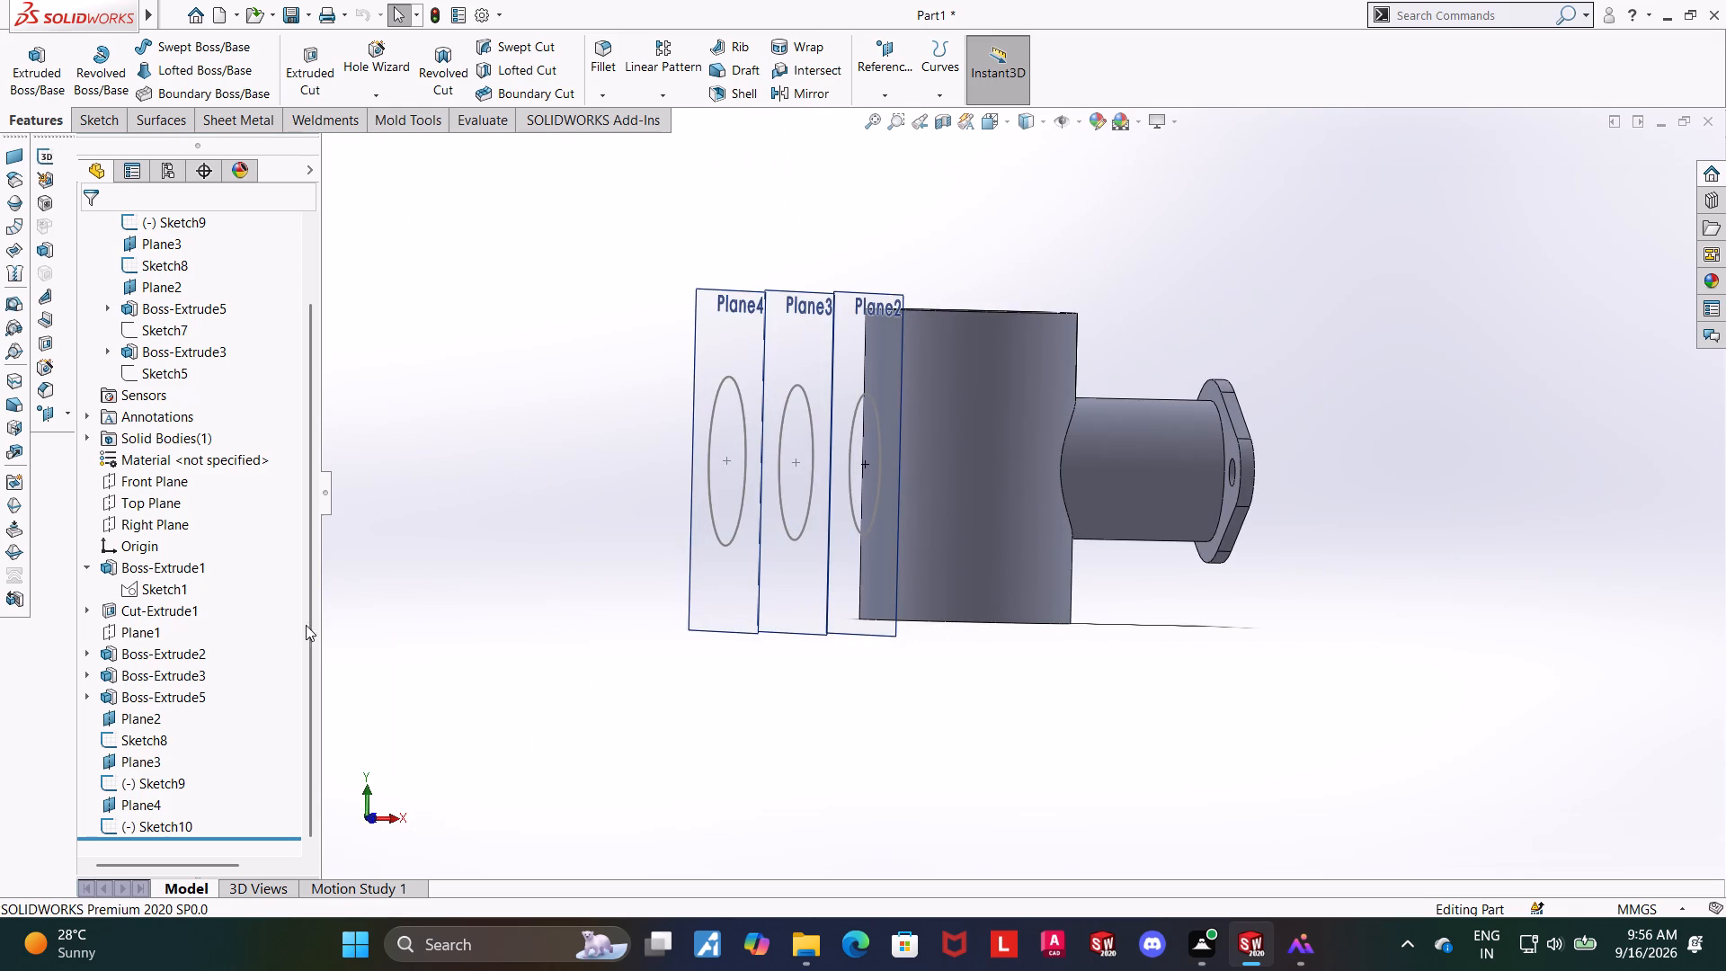
pyautogui.rightClick(147, 805)
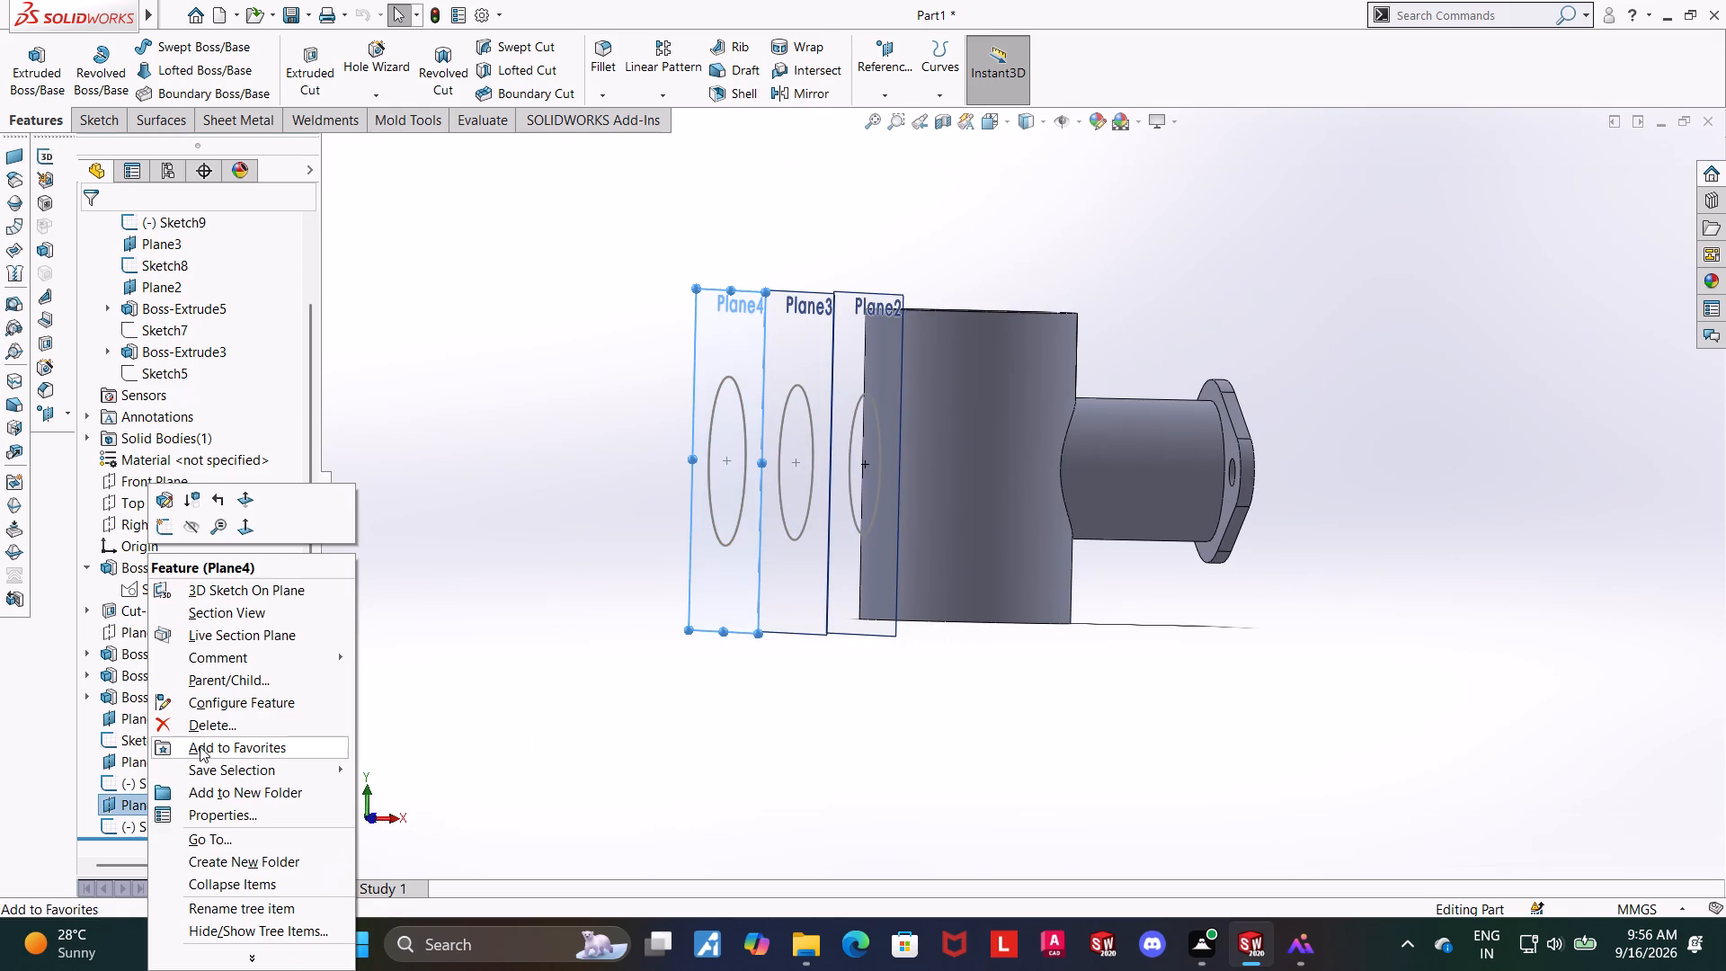
pyautogui.click(209, 721)
pyautogui.click(1013, 345)
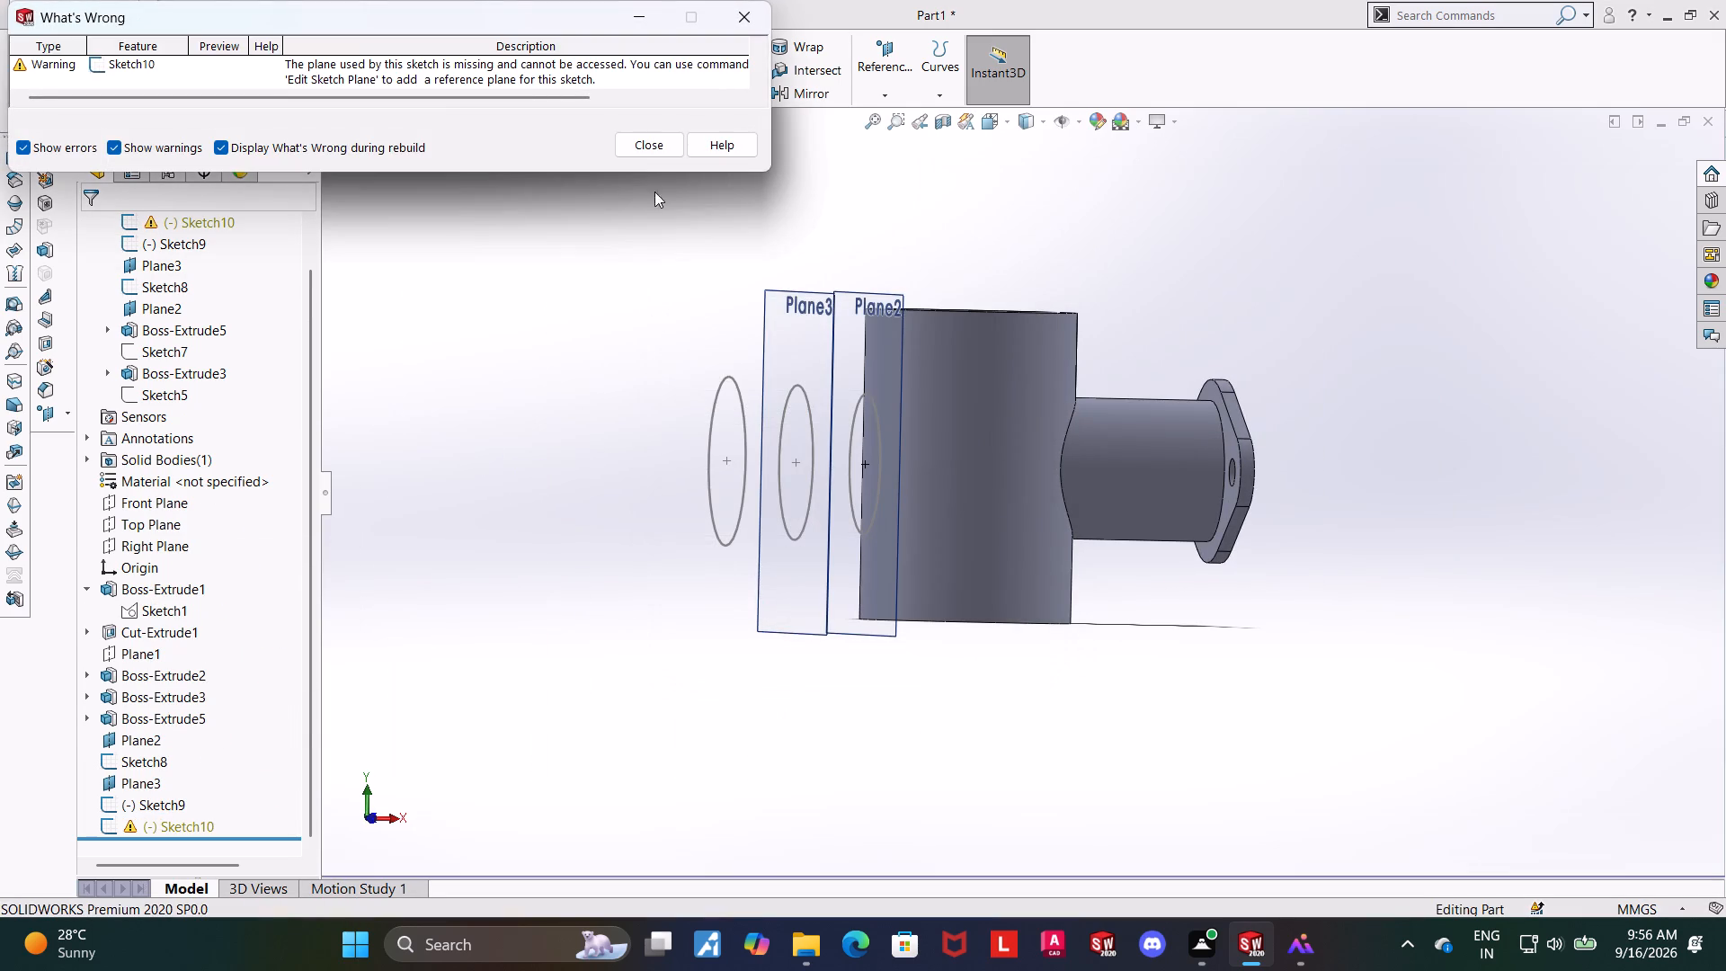
pyautogui.click(636, 145)
pyautogui.rightClick(172, 822)
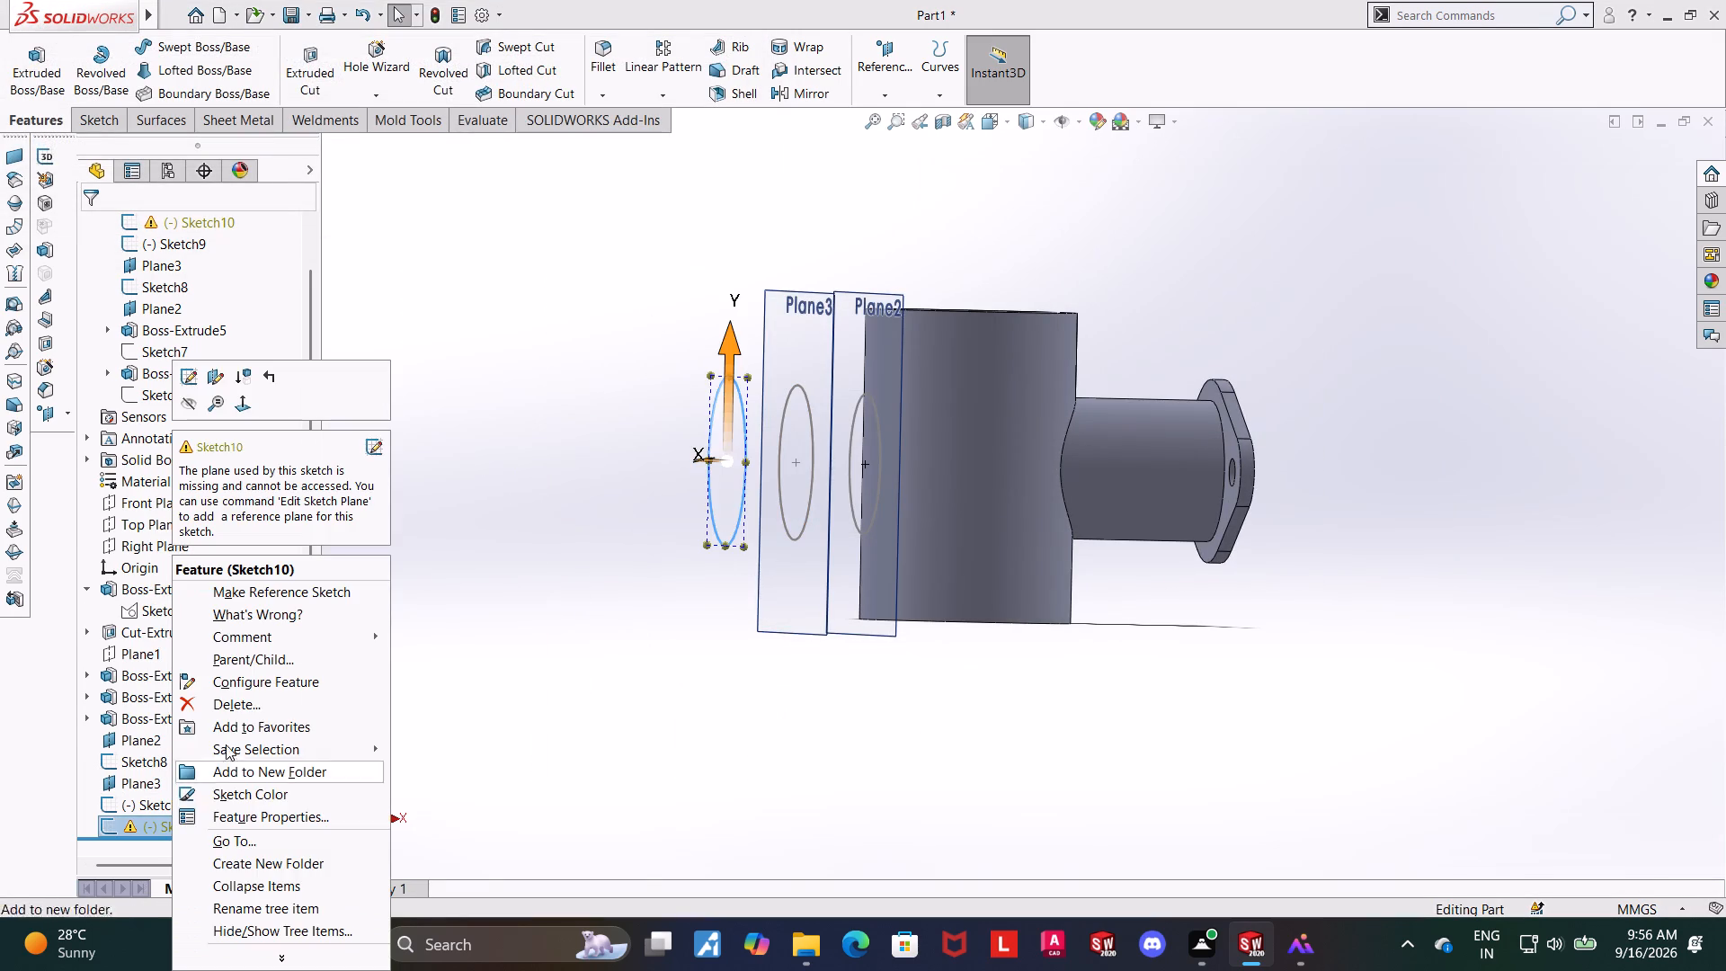
pyautogui.click(230, 707)
pyautogui.click(1000, 345)
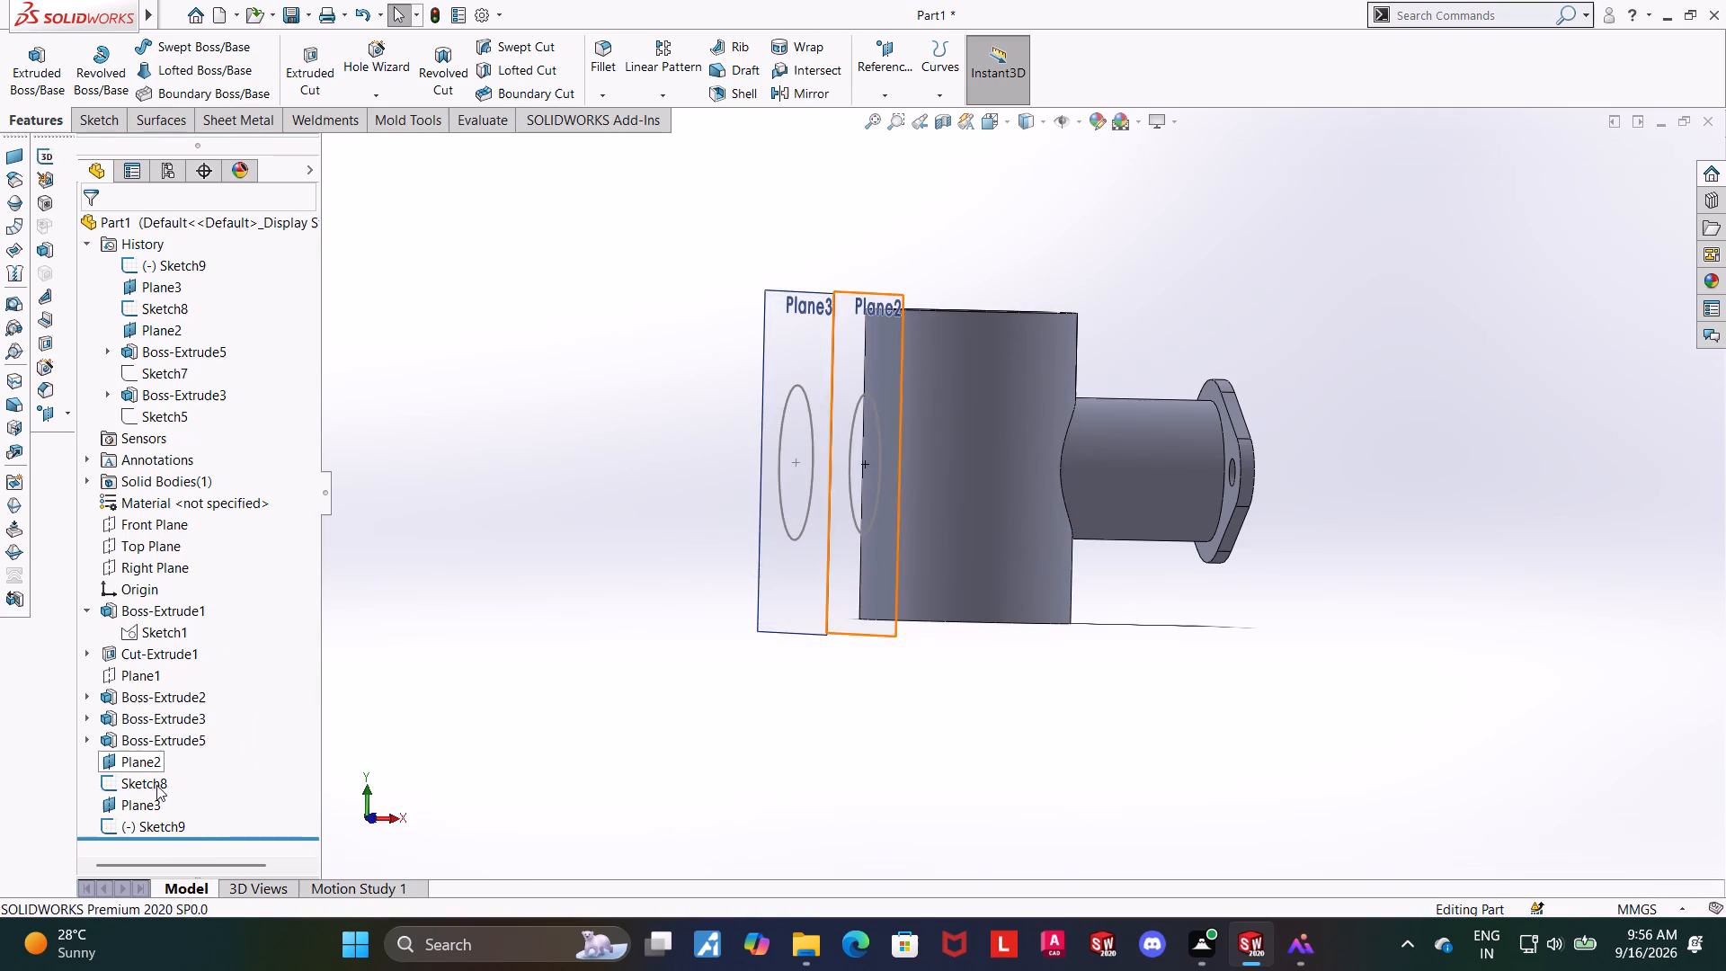
# Delete the circle sketch on Plane3 and Plane3 itself, keeping only Plane2 with its circle.
pyautogui.rightClick(152, 822)
pyautogui.click(209, 711)
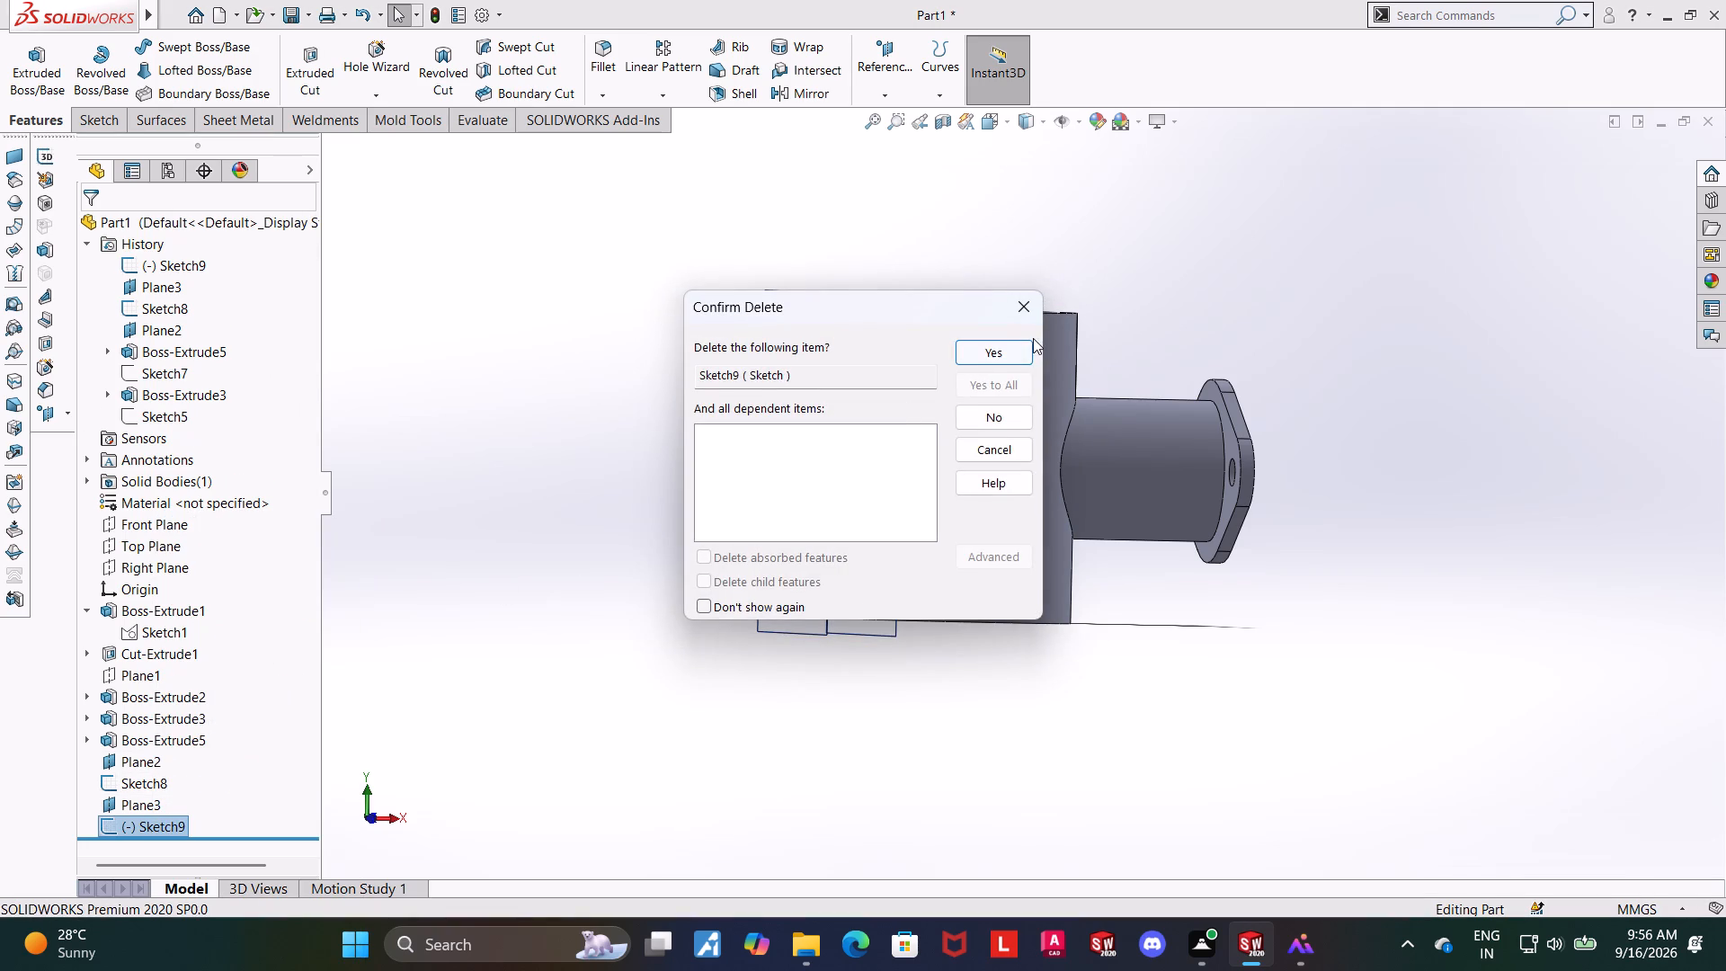
pyautogui.click(1010, 357)
pyautogui.click(147, 781)
pyautogui.rightClick(150, 779)
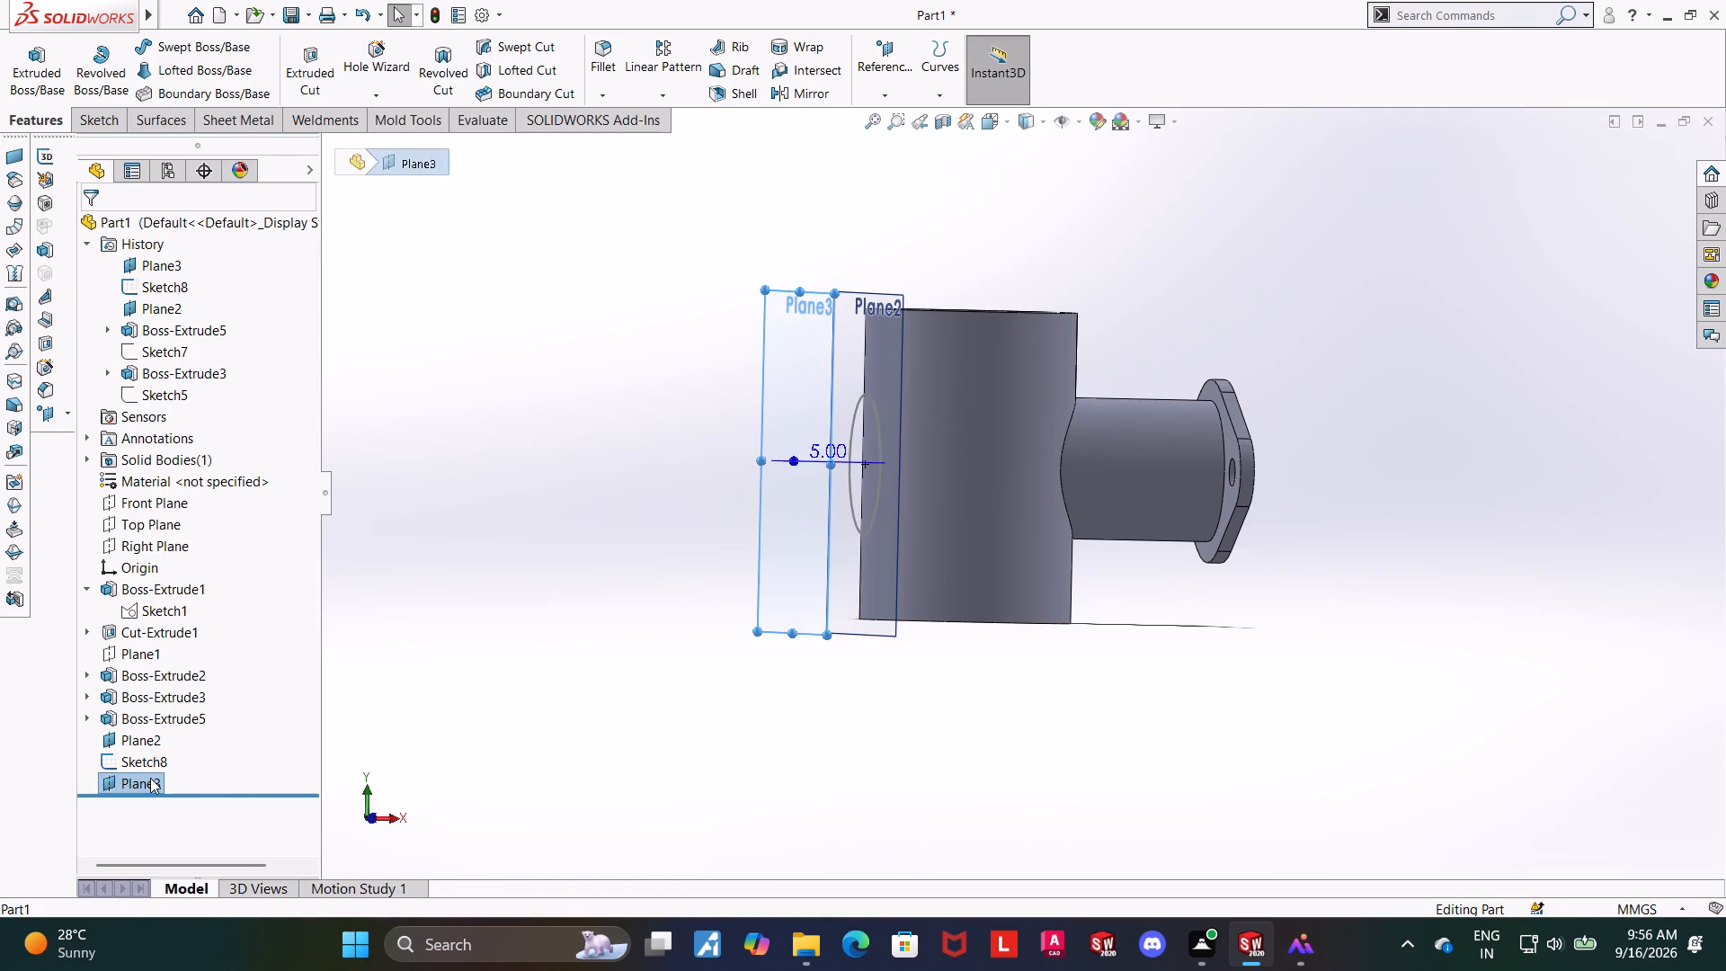
pyautogui.click(198, 722)
pyautogui.click(988, 357)
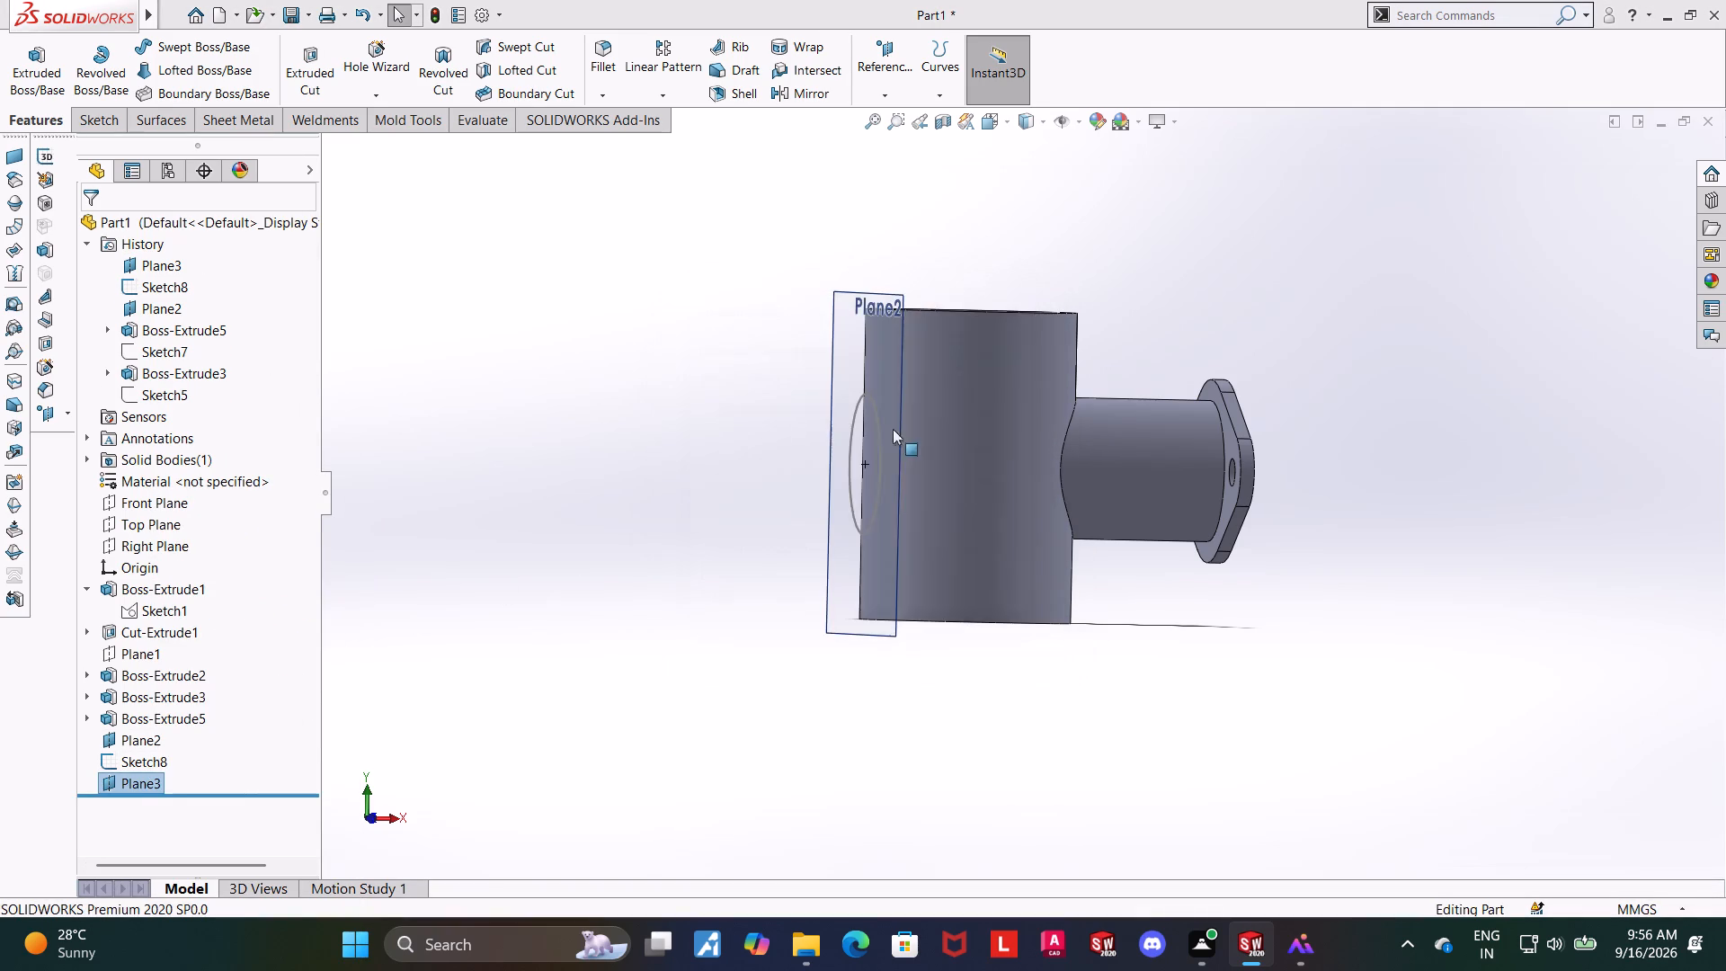
pyautogui.click(586, 702)
# Start a new sketch on the Front Plane and view it face-on.
pyautogui.moveTo(573, 696); pyautogui.dragTo(565, 694, button='middle')
pyautogui.moveTo(716, 687); pyautogui.dragTo(701, 690, button='middle')
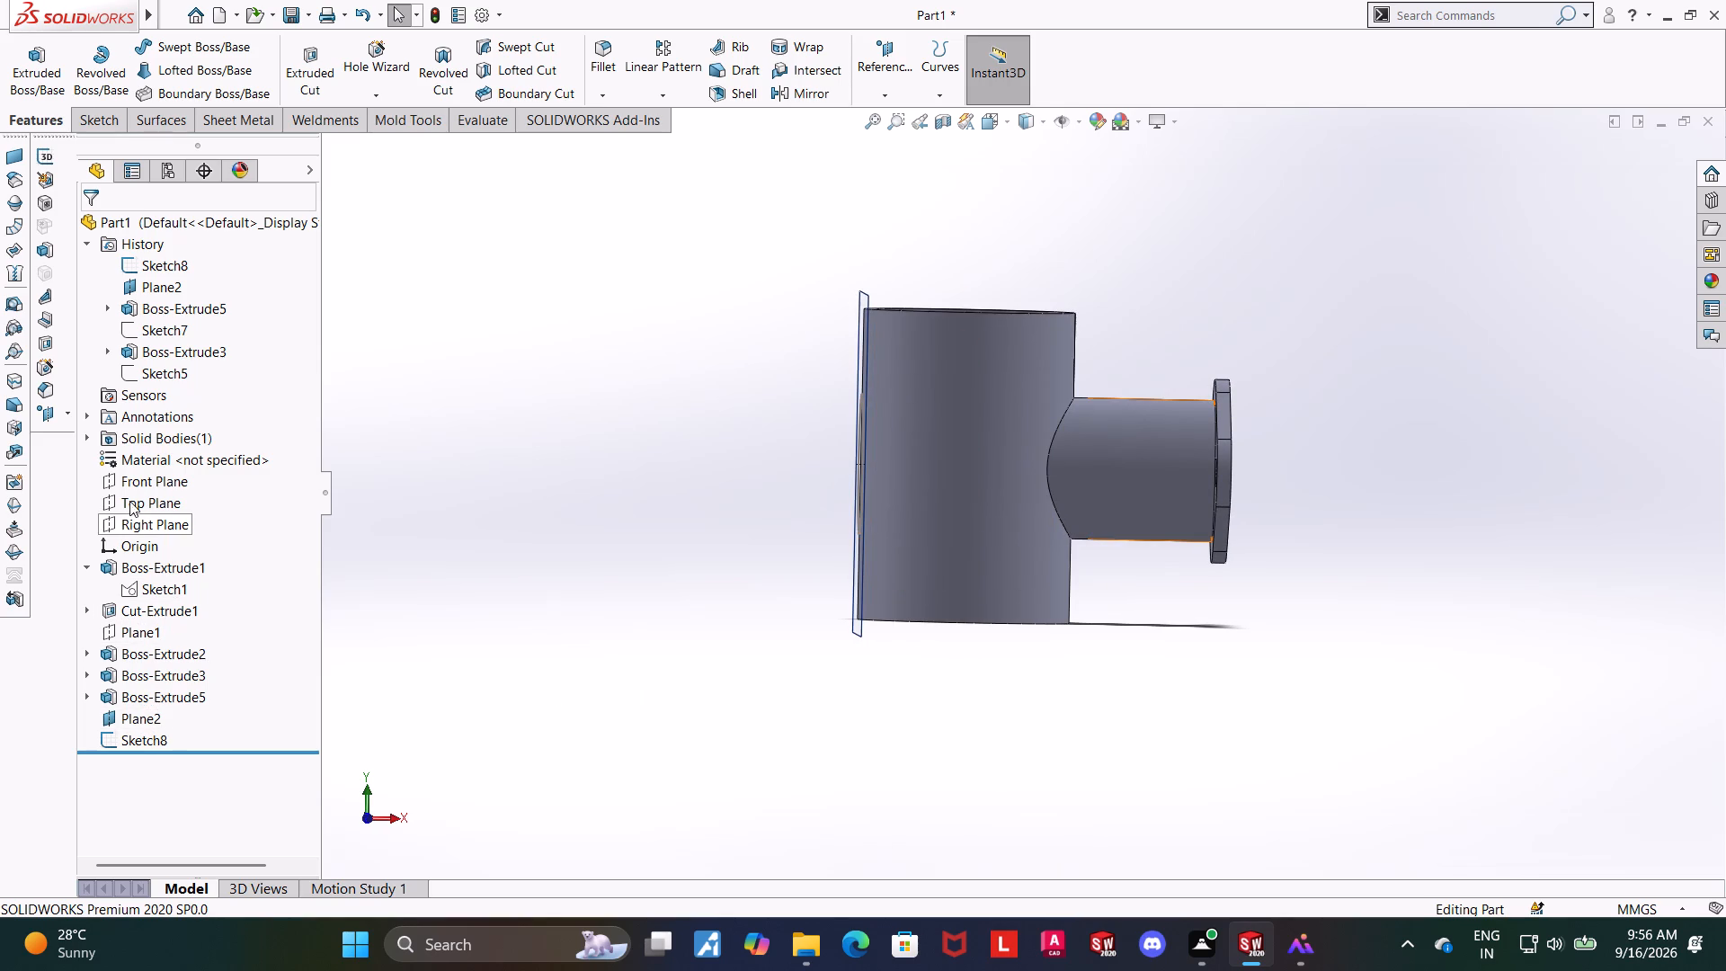
pyautogui.click(135, 490)
pyautogui.click(154, 466)
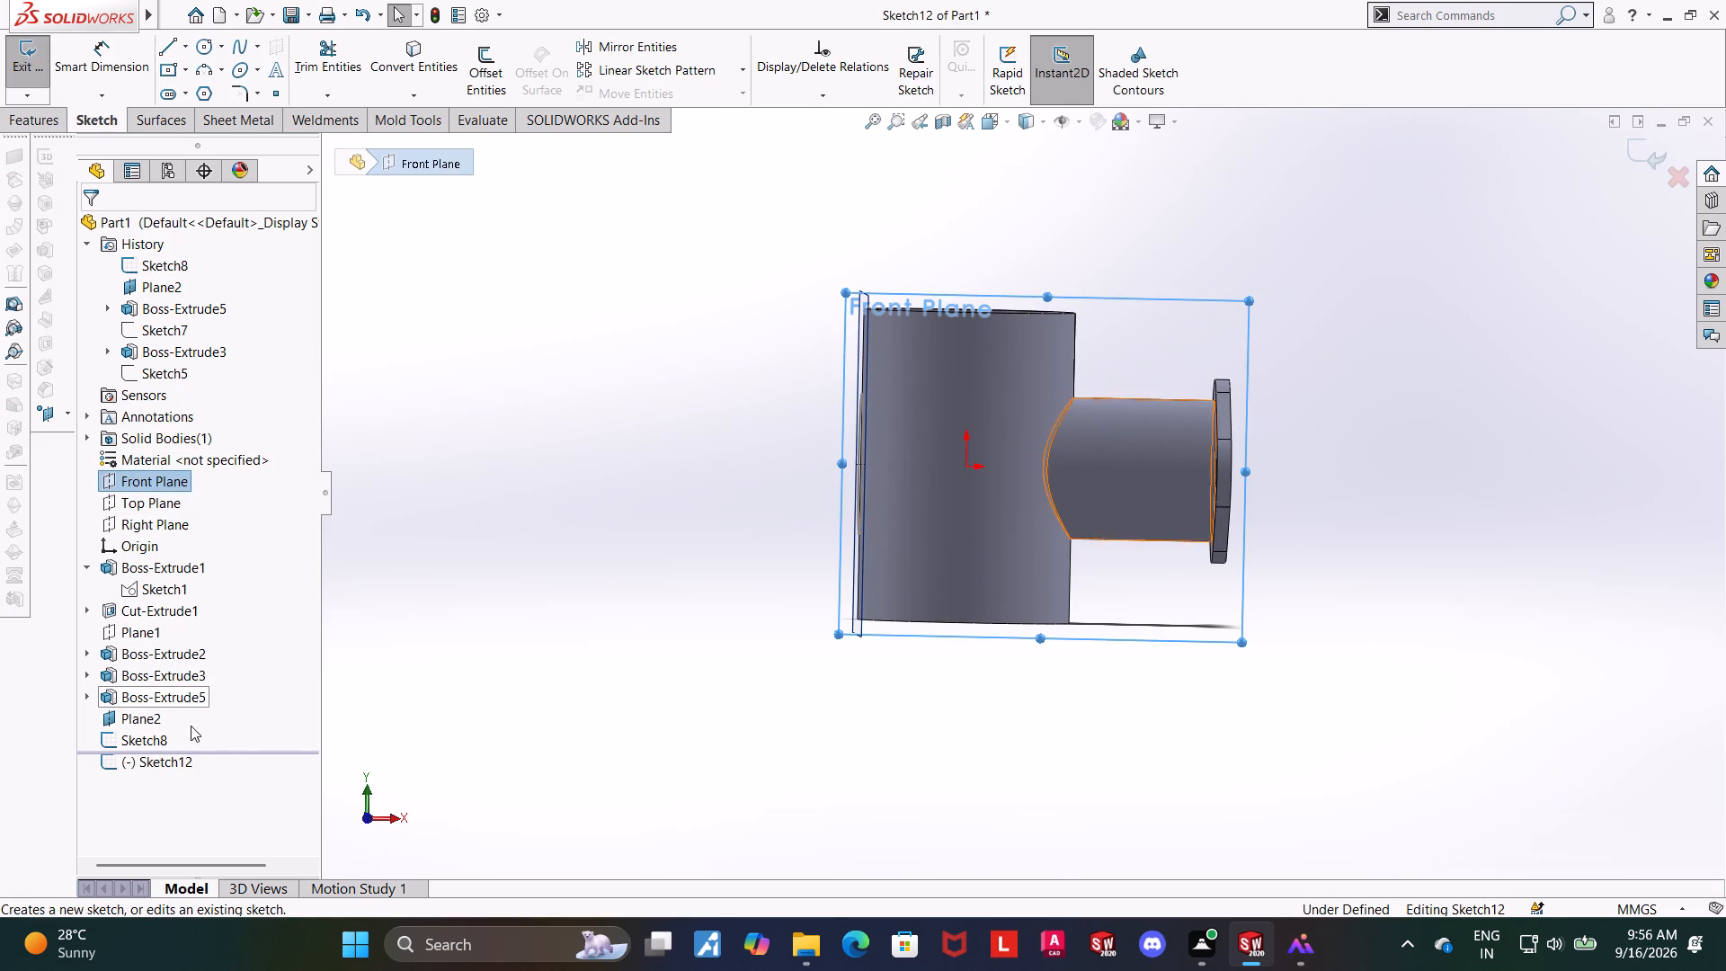
pyautogui.click(177, 764)
pyautogui.click(227, 735)
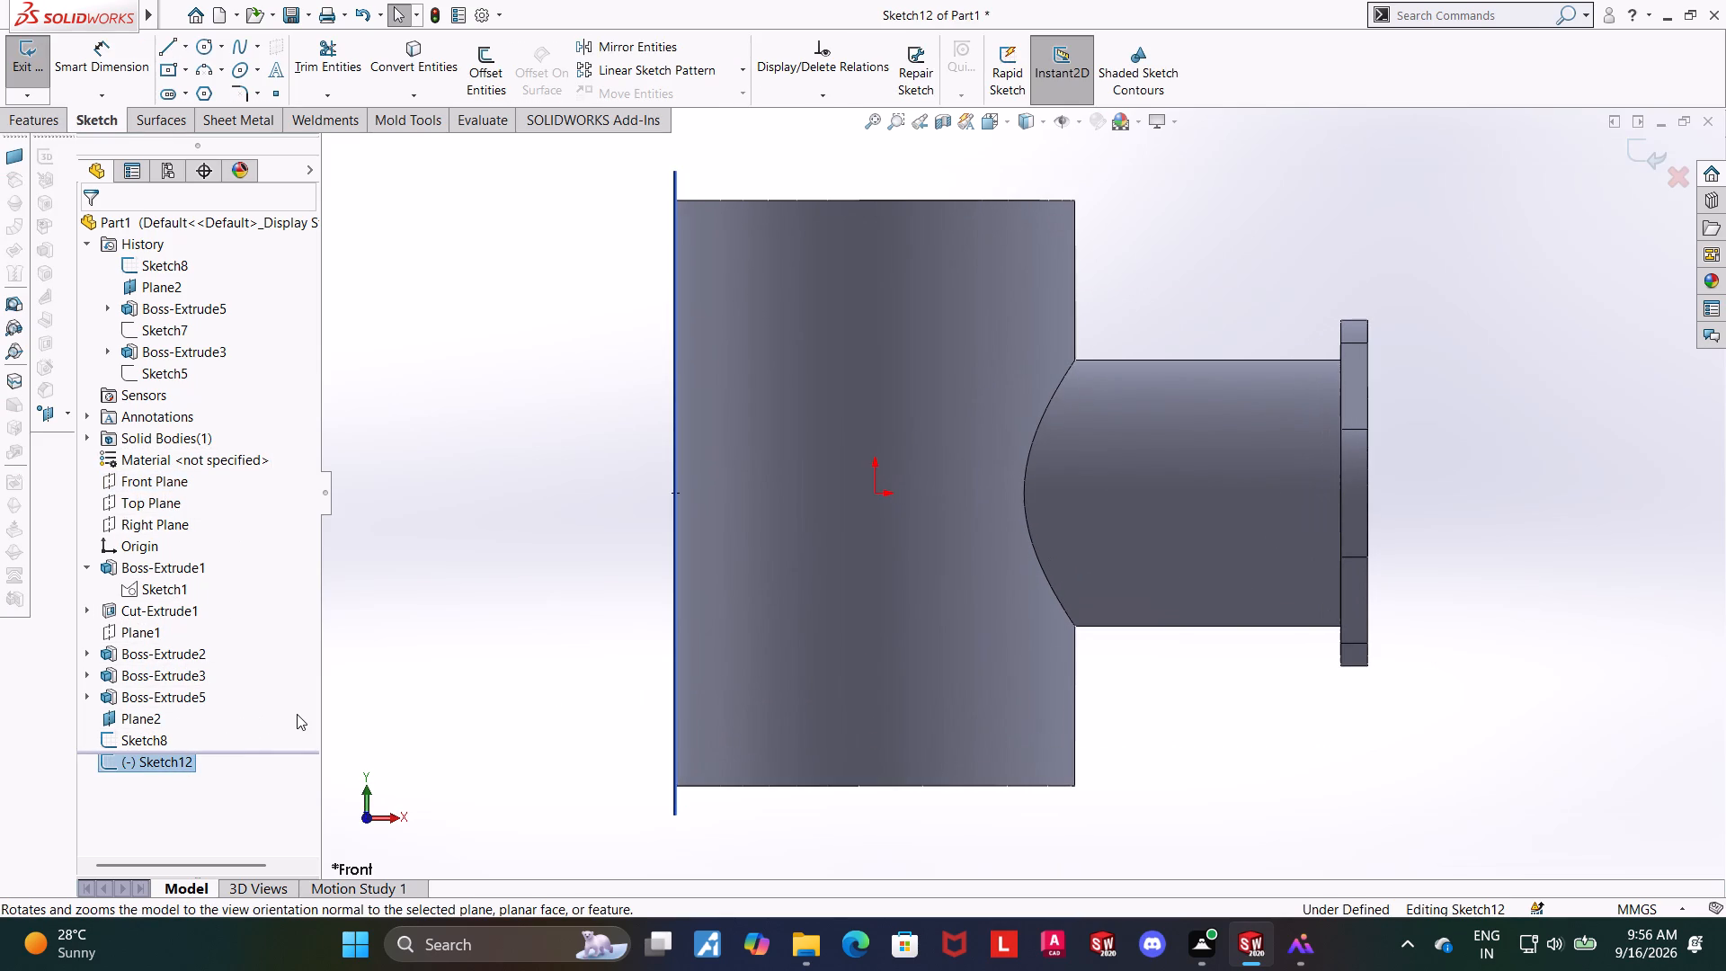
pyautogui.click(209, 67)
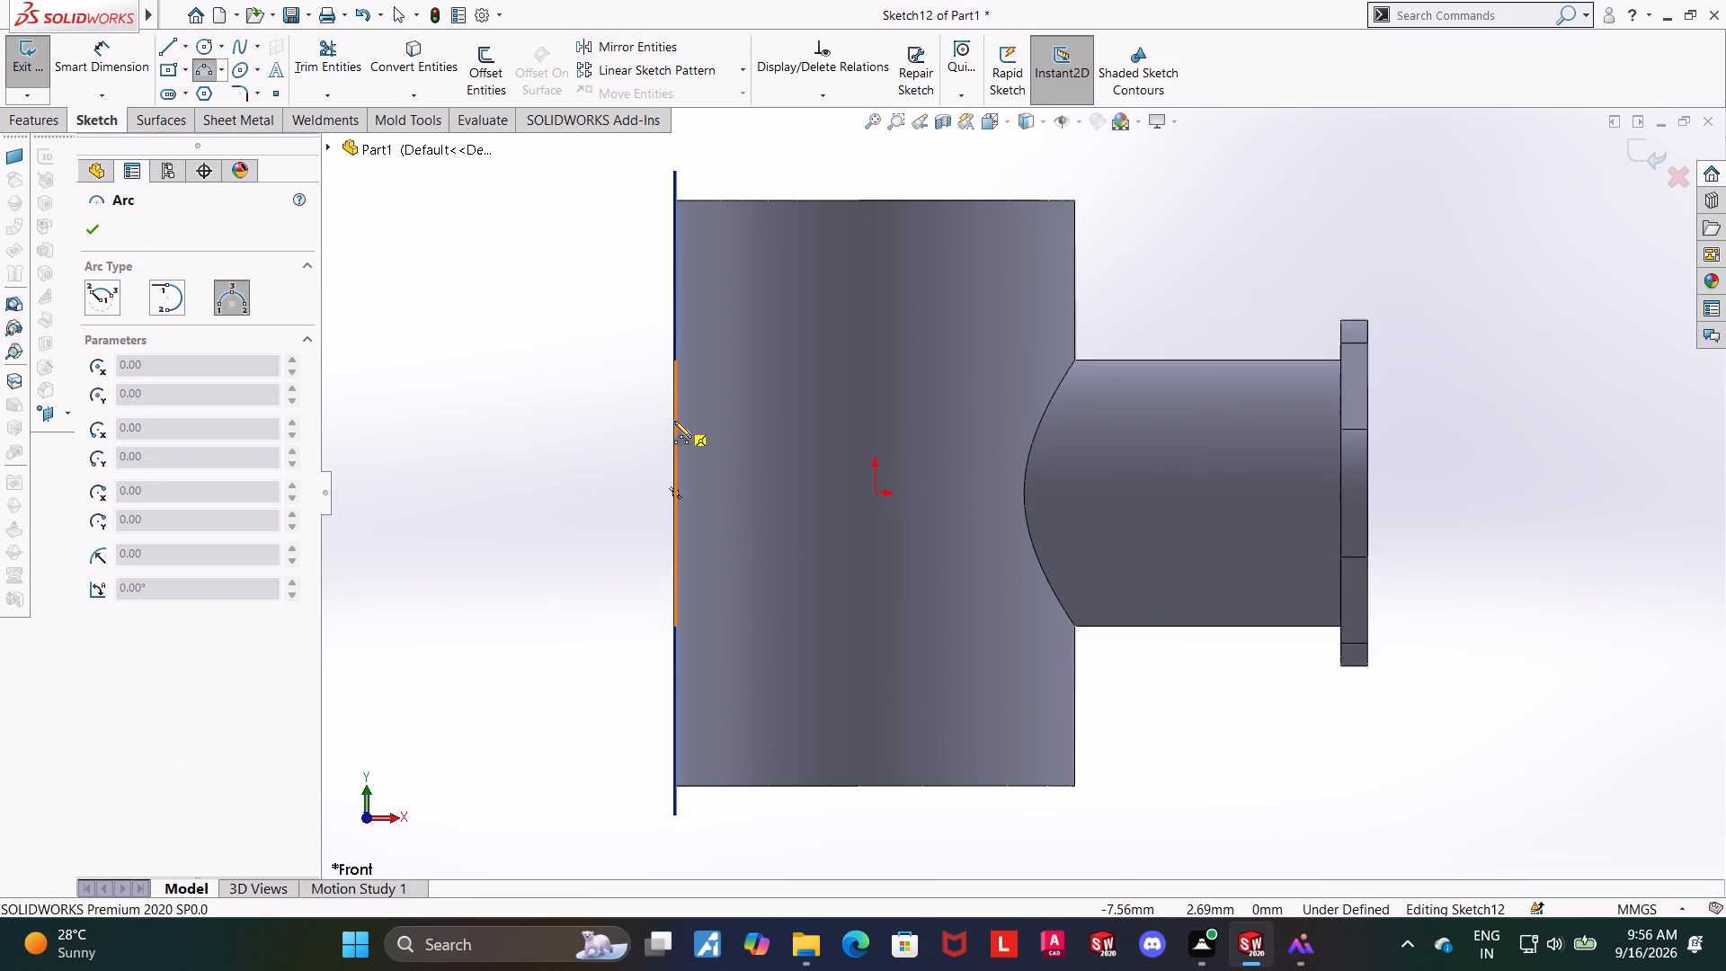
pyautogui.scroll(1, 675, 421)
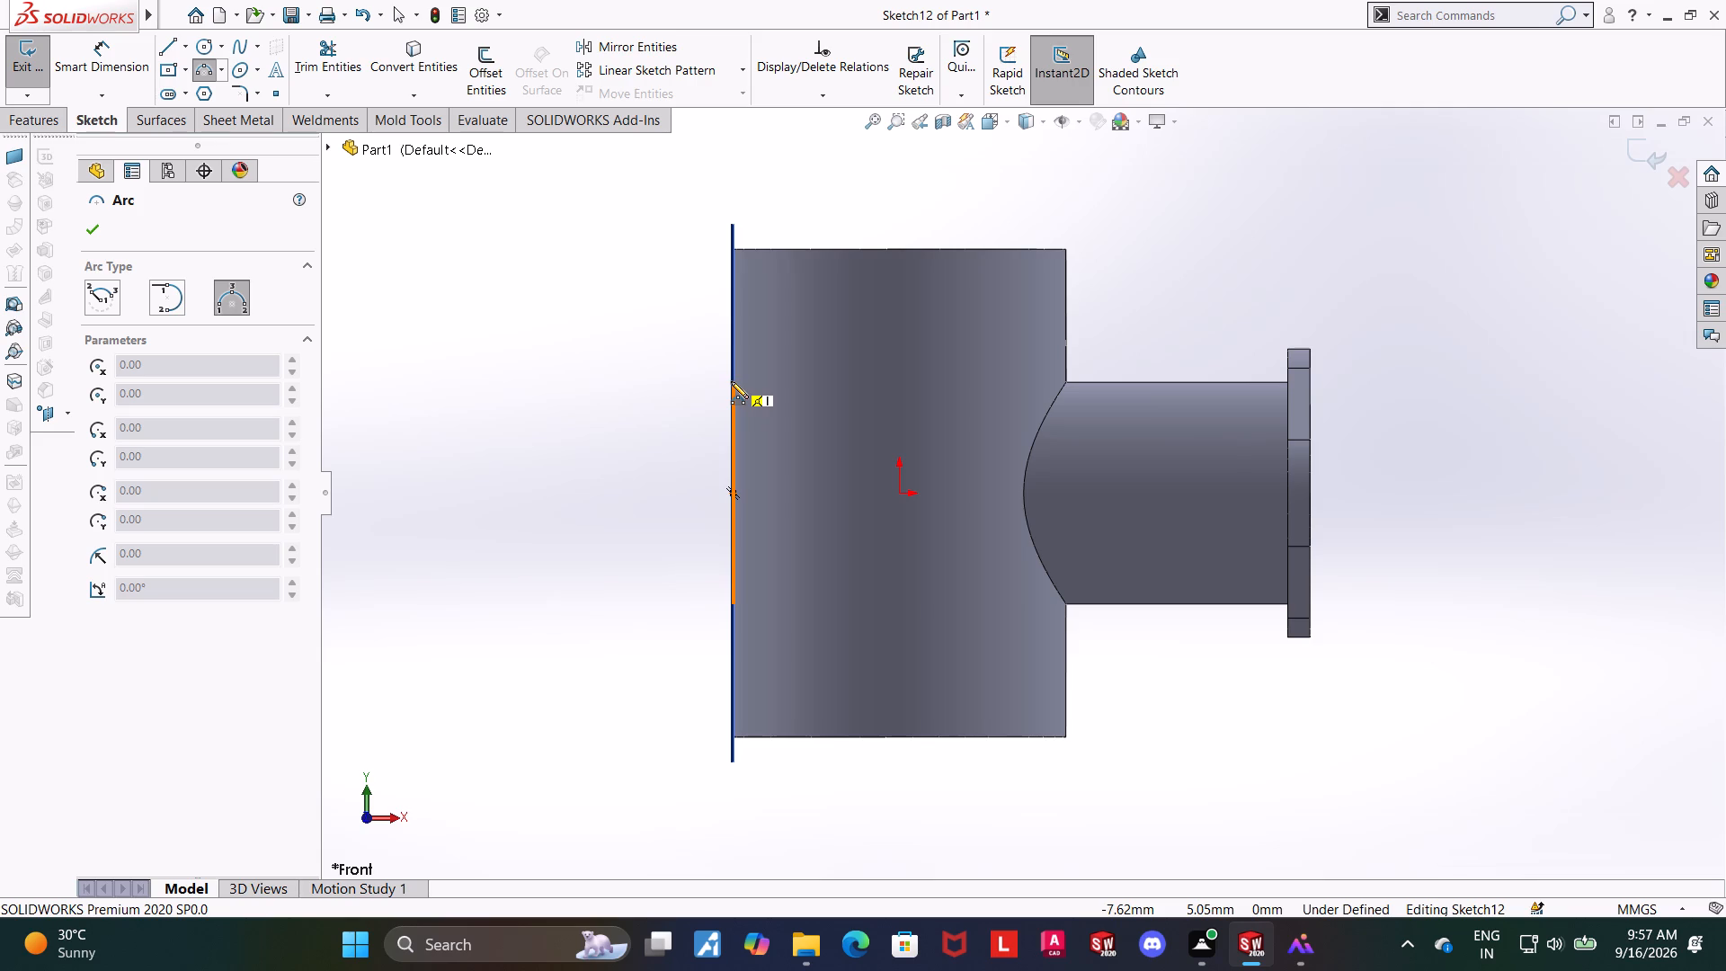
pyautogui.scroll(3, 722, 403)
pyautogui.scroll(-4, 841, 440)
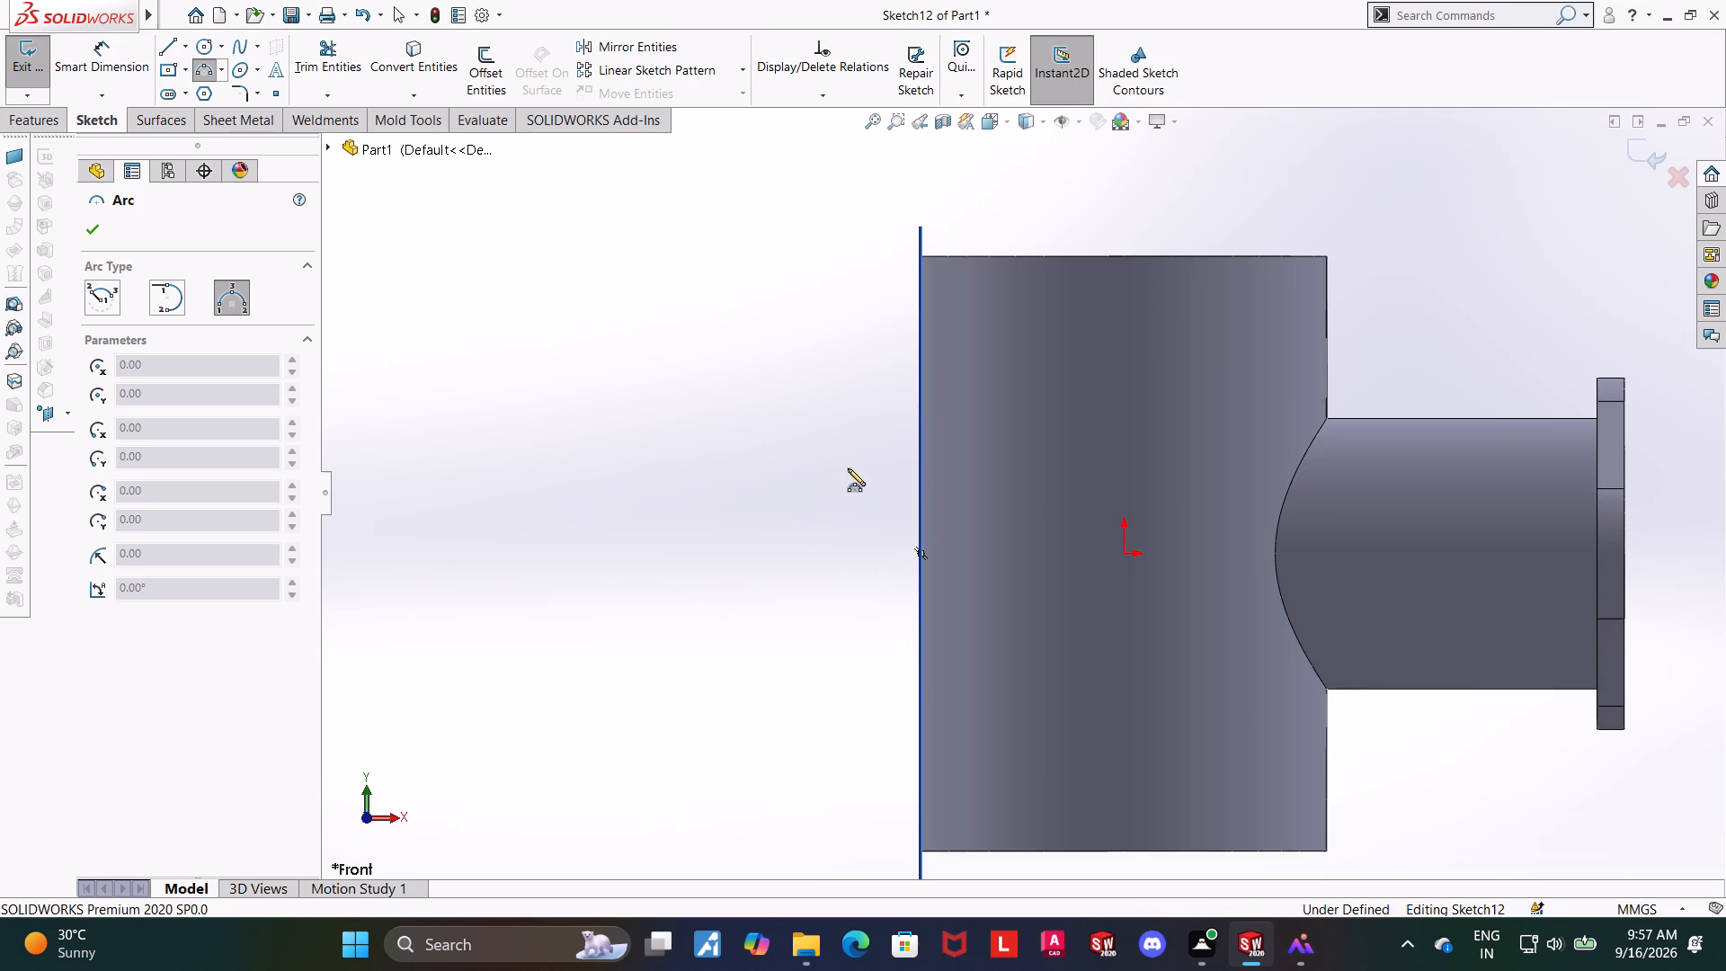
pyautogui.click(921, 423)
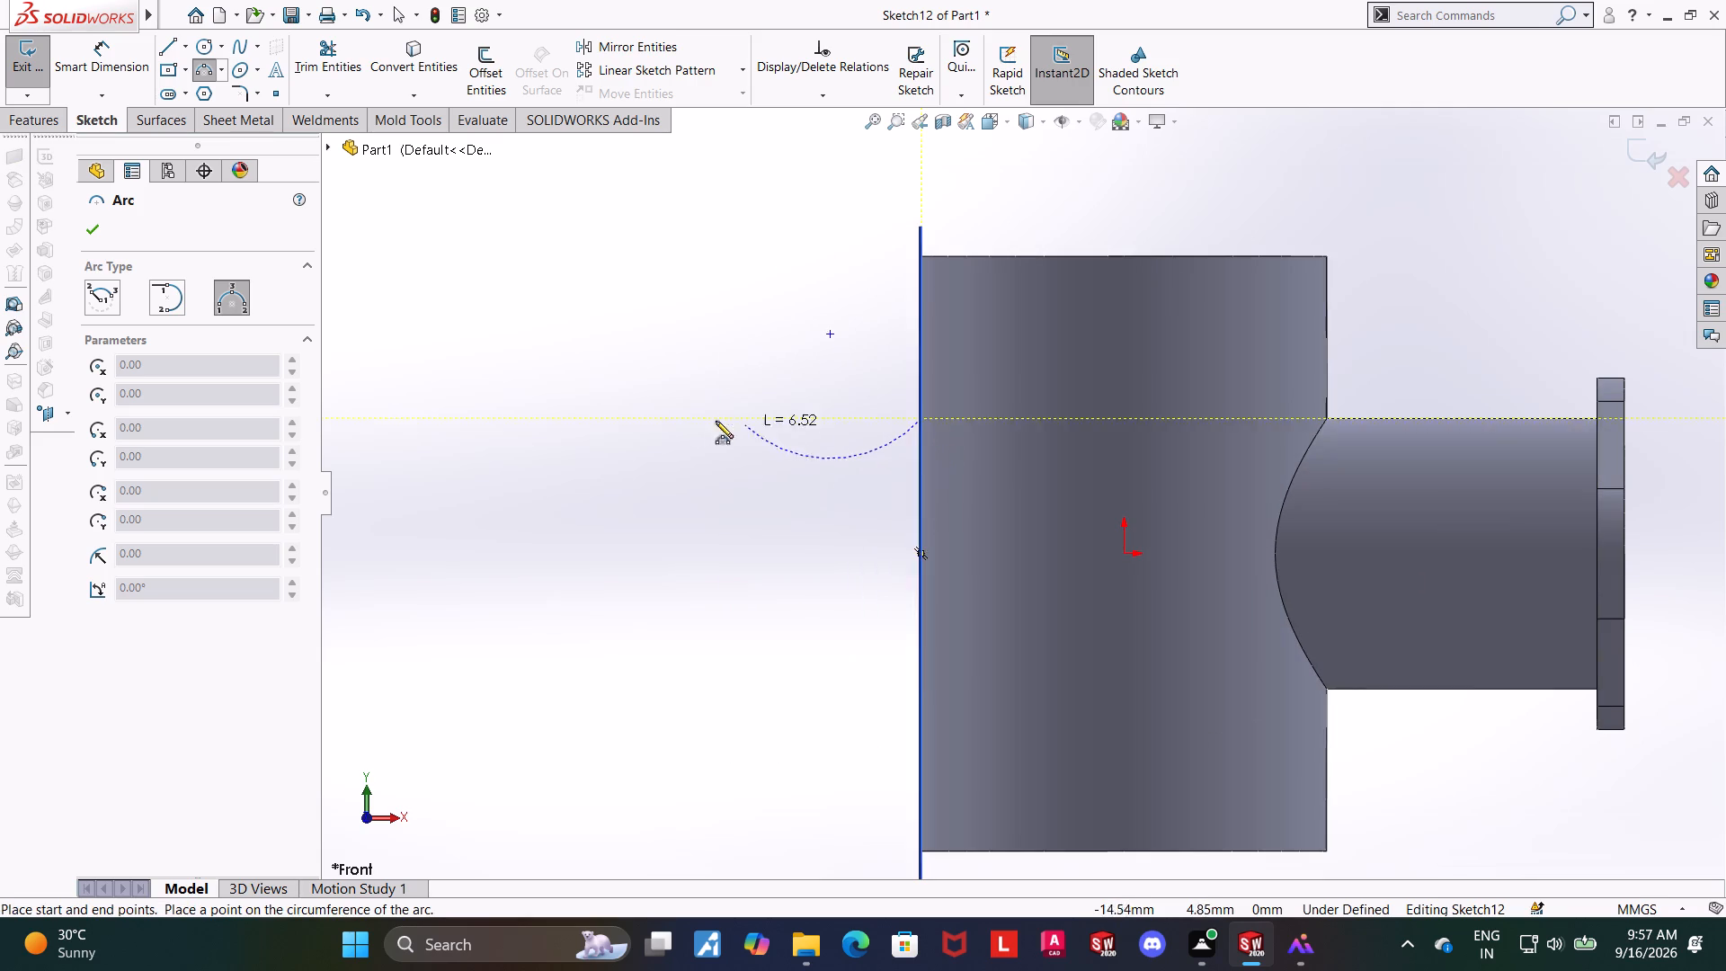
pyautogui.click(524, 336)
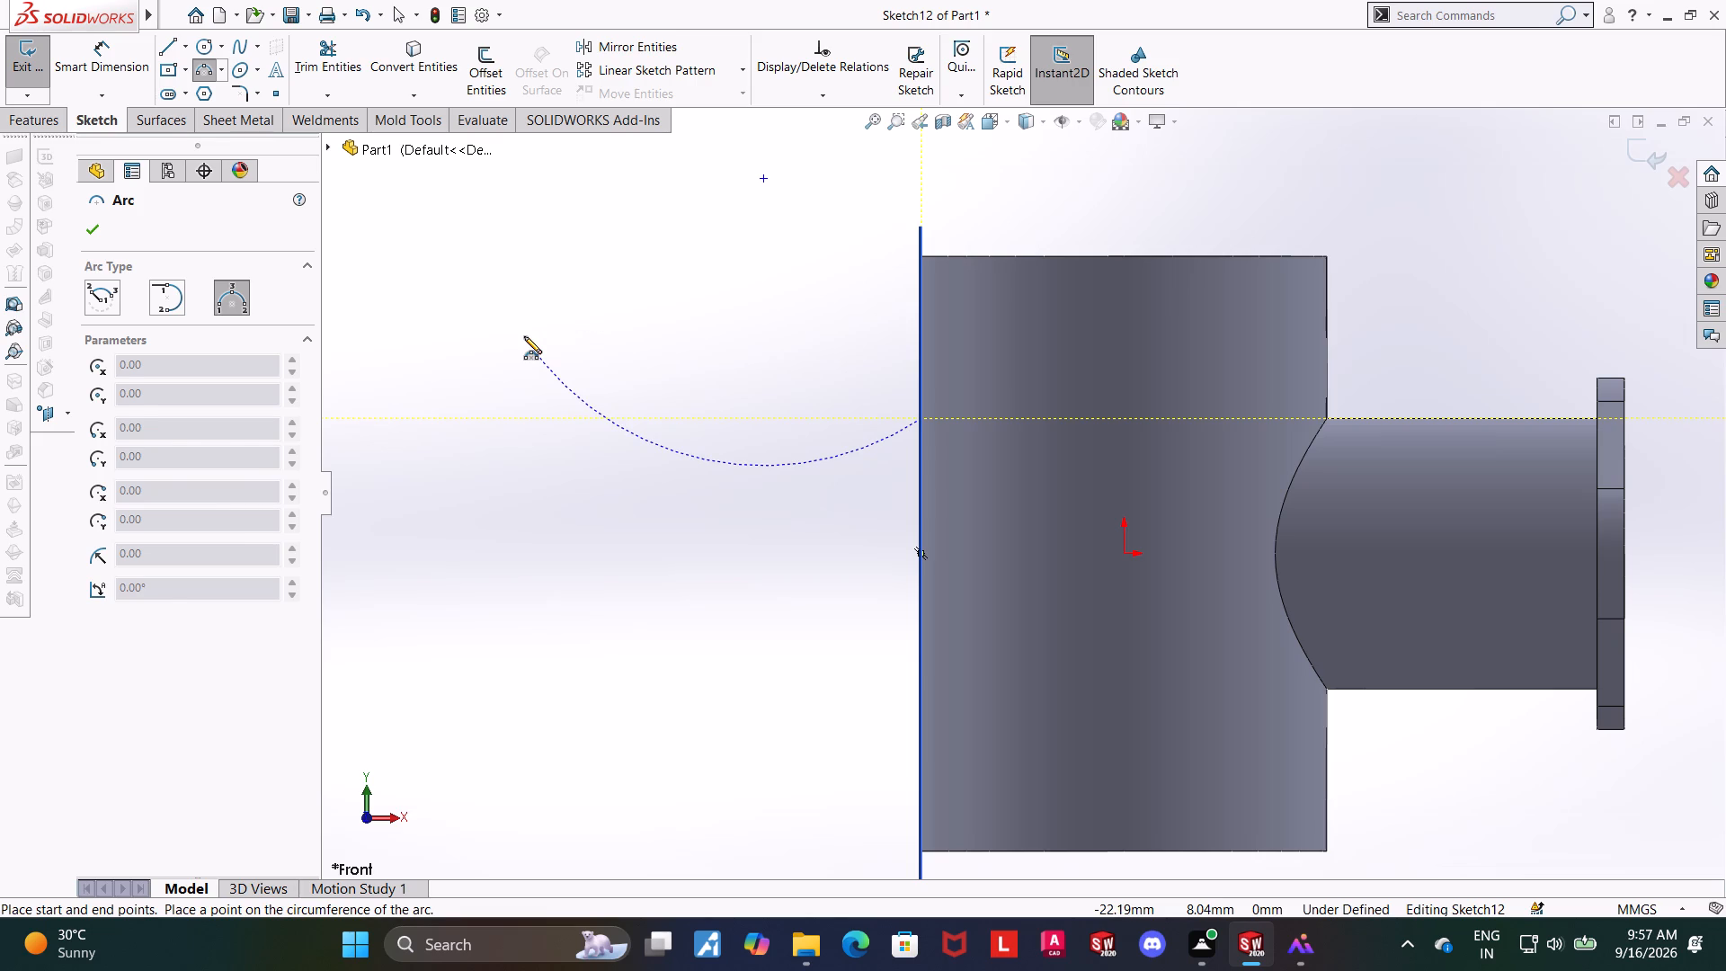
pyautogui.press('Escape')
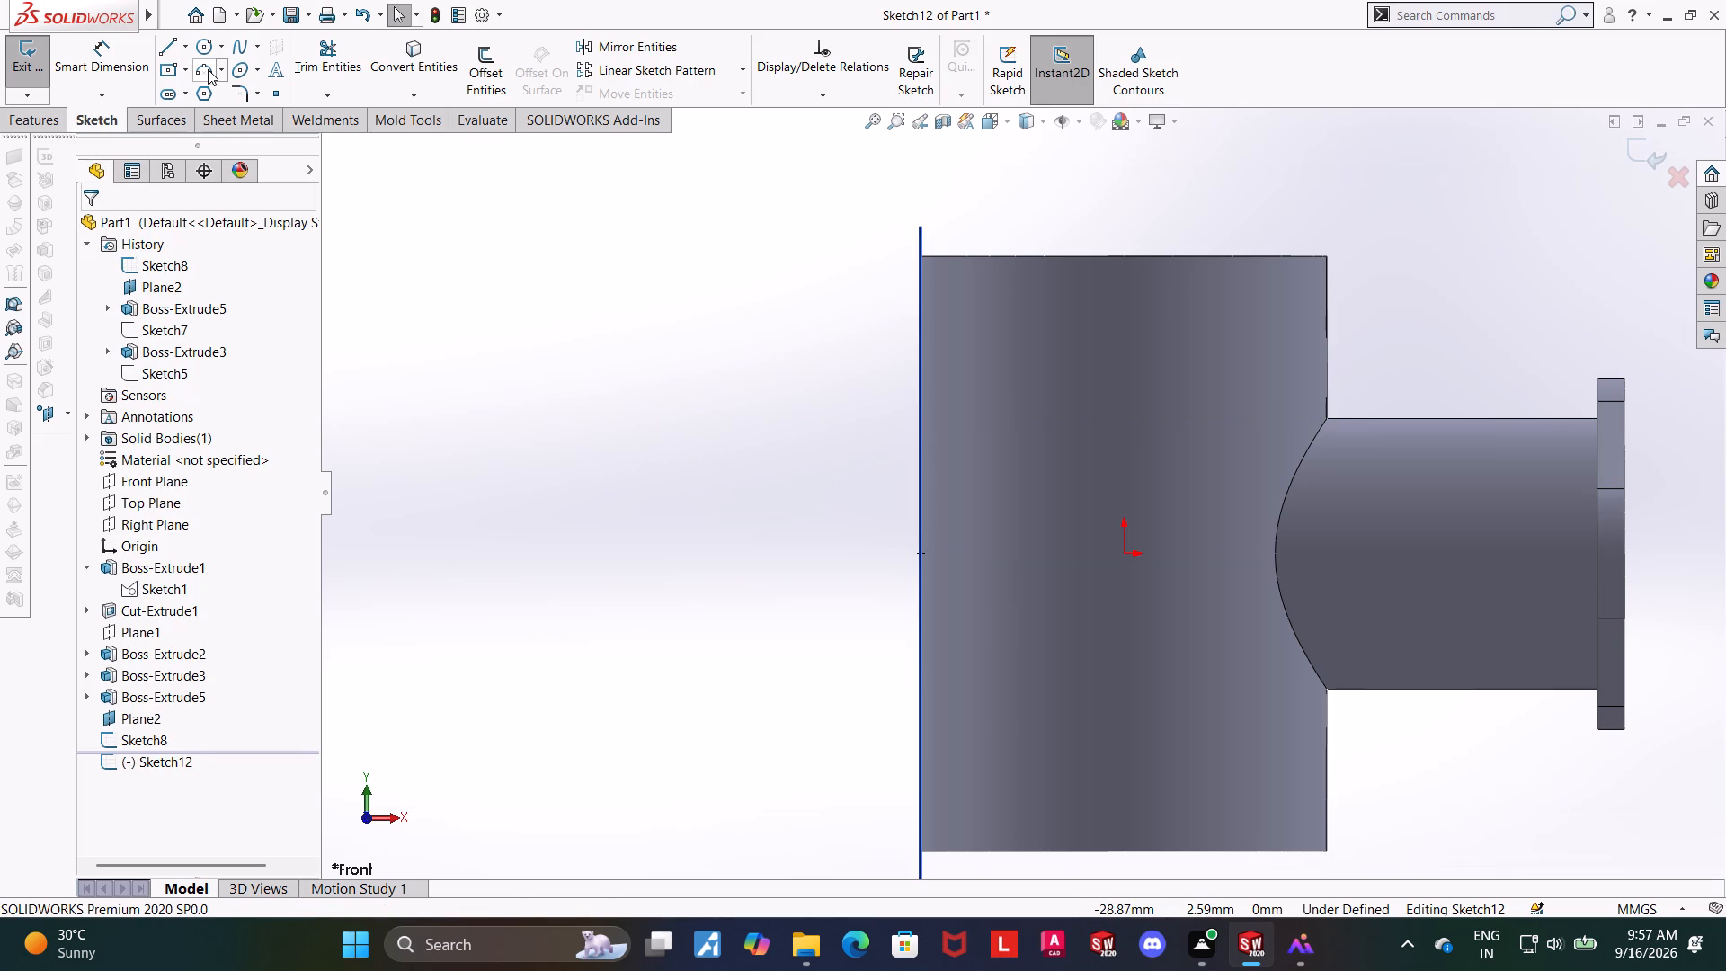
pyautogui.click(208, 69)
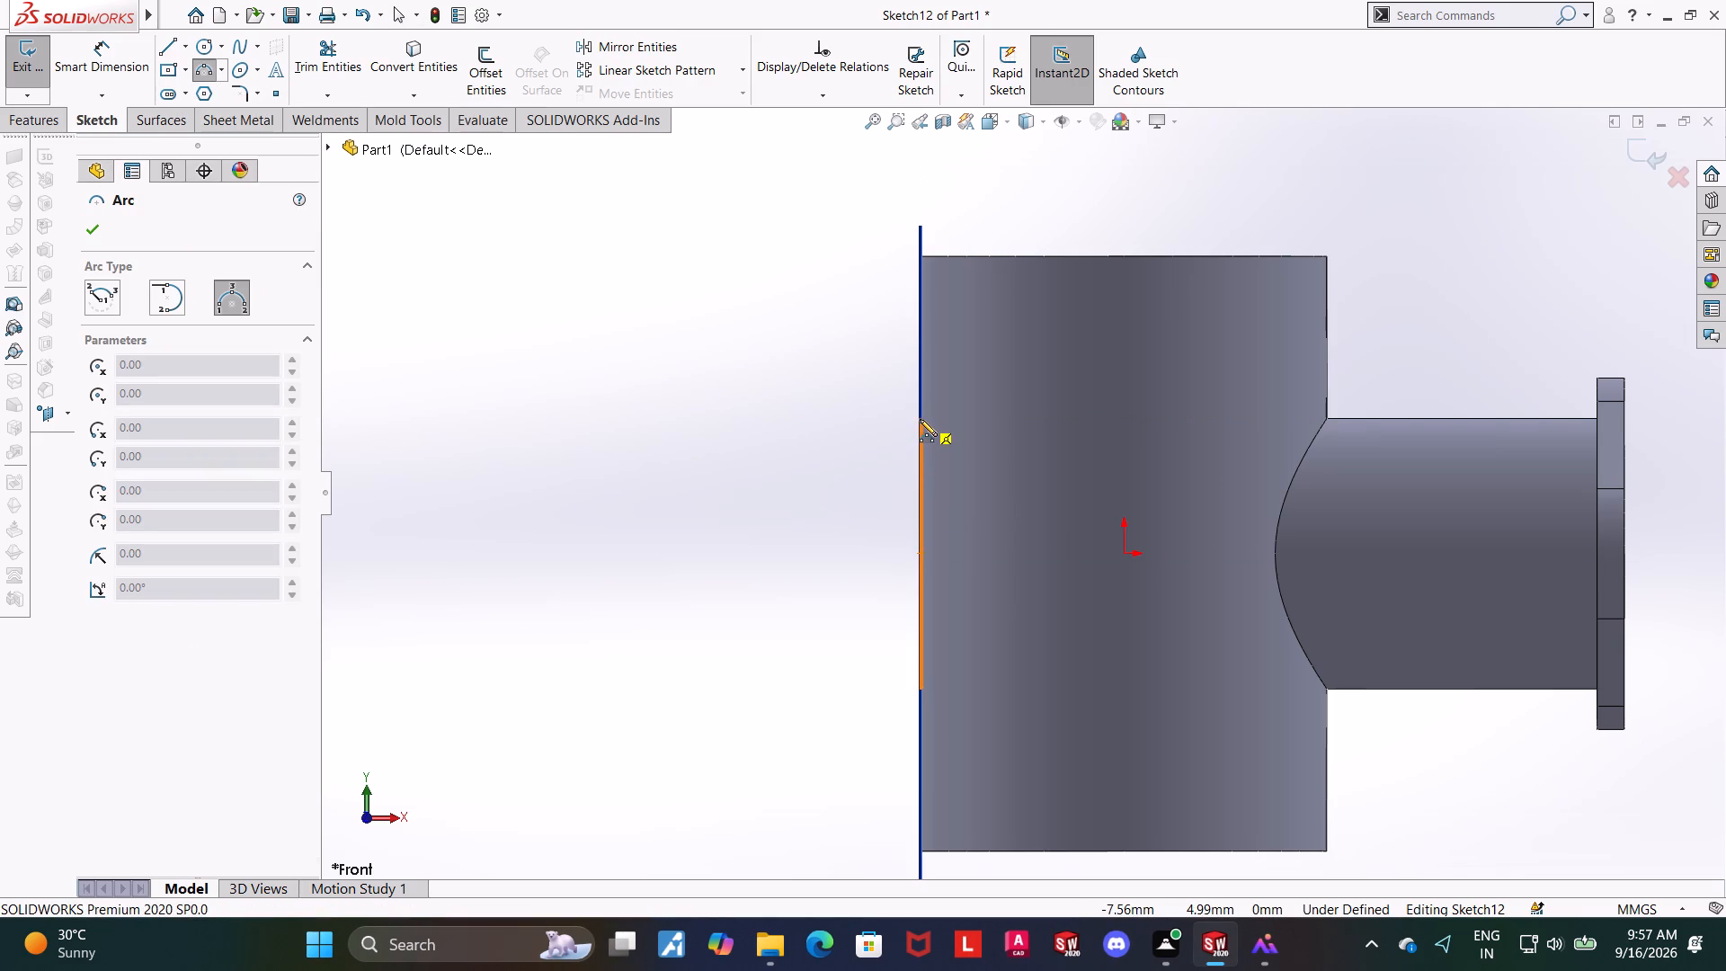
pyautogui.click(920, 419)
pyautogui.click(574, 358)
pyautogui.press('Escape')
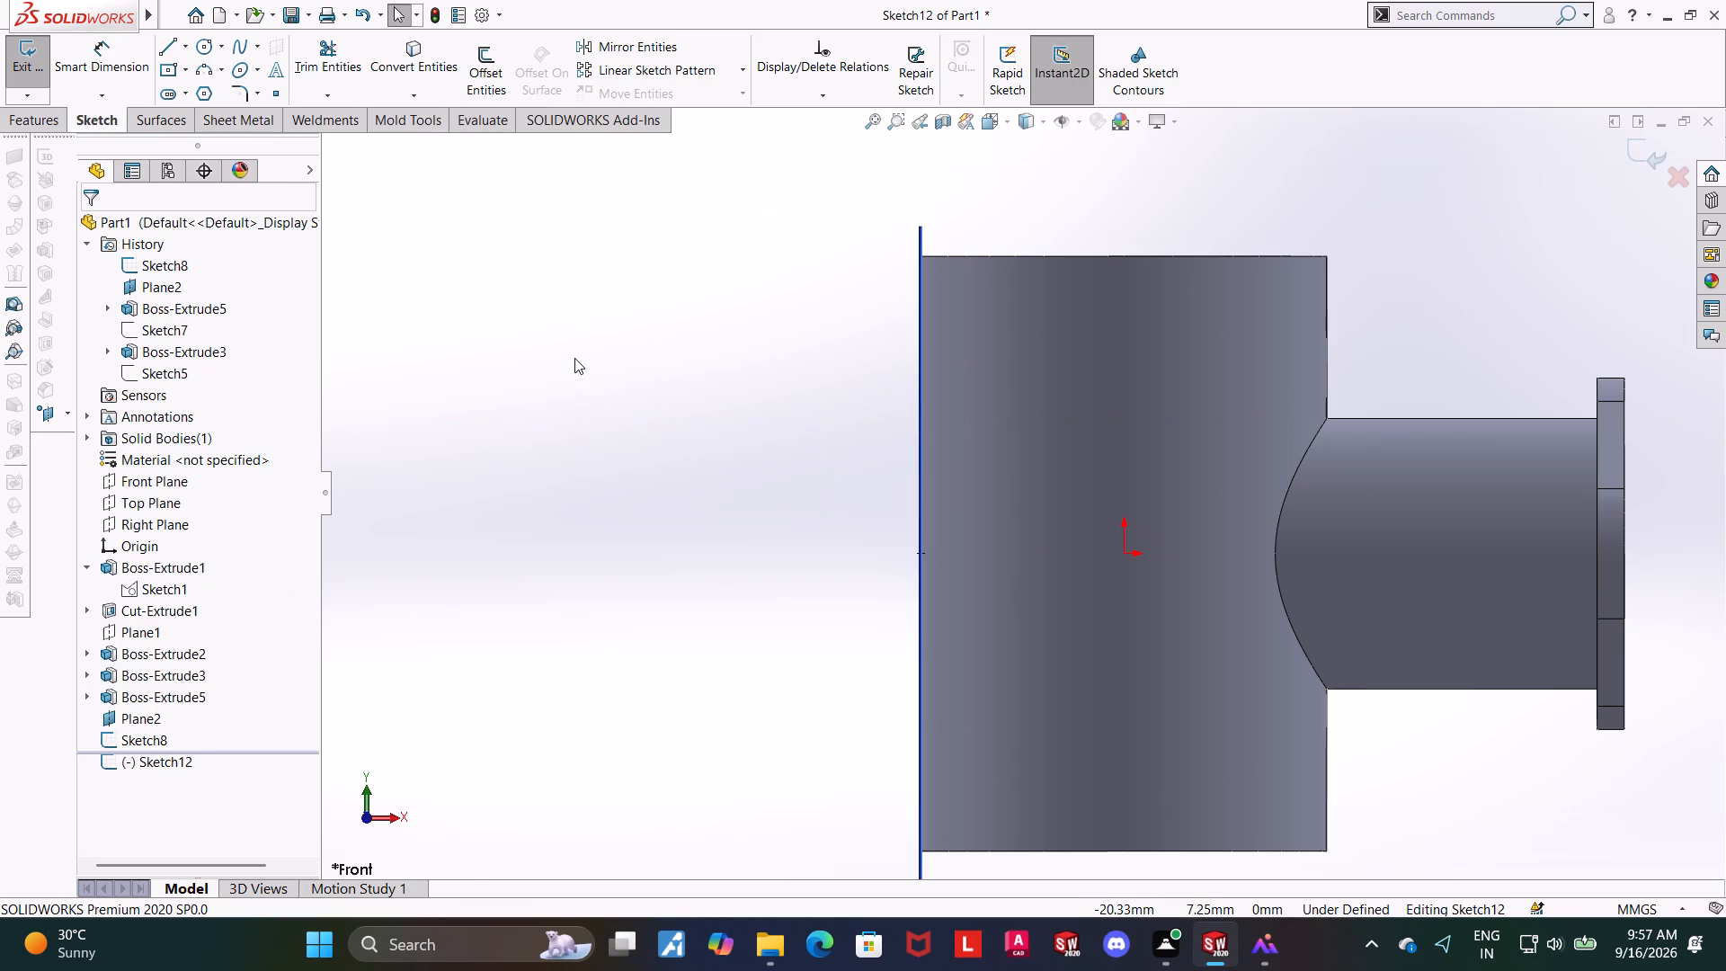
# Sketch a shallow three-point arc from Plane2, about 4.9 mm above the origin, curving outward and upward away from the body.
pyautogui.click(205, 59)
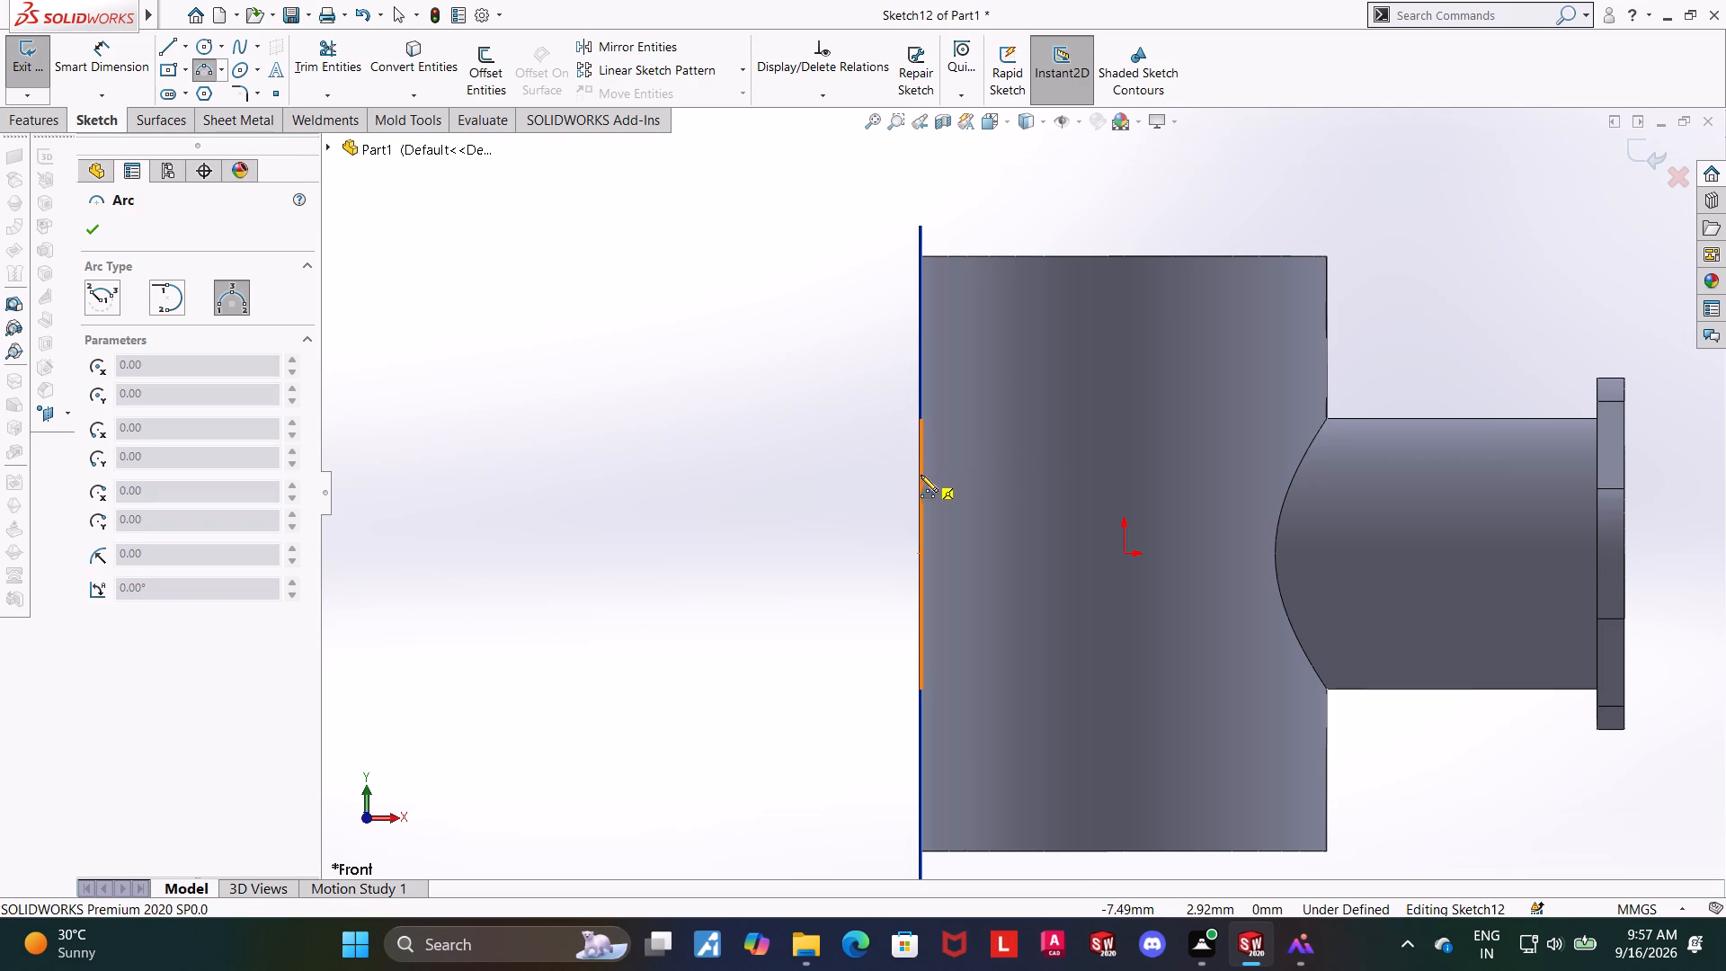
pyautogui.click(918, 421)
pyautogui.click(510, 352)
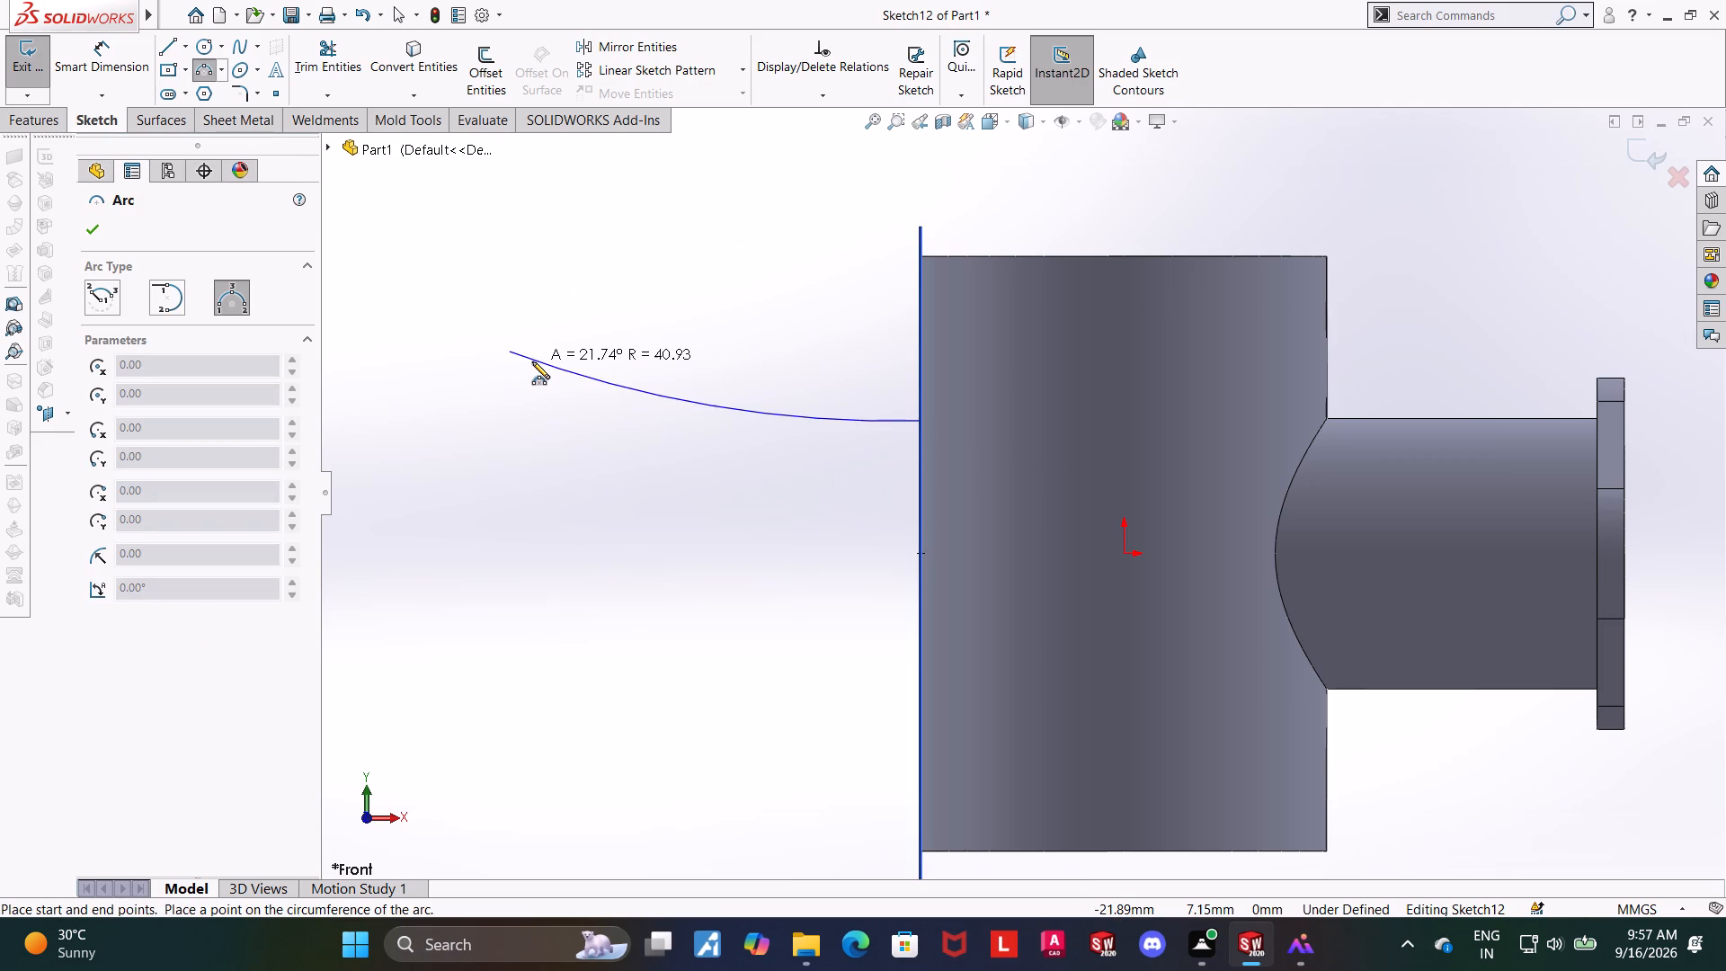
pyautogui.click(532, 361)
pyautogui.press('Escape')
pyautogui.press('Escape')
pyautogui.press('Escape')
# Dimension the arc's inner endpoint on Plane2 at 5 mm vertically above the origin.
pyautogui.click(73, 68)
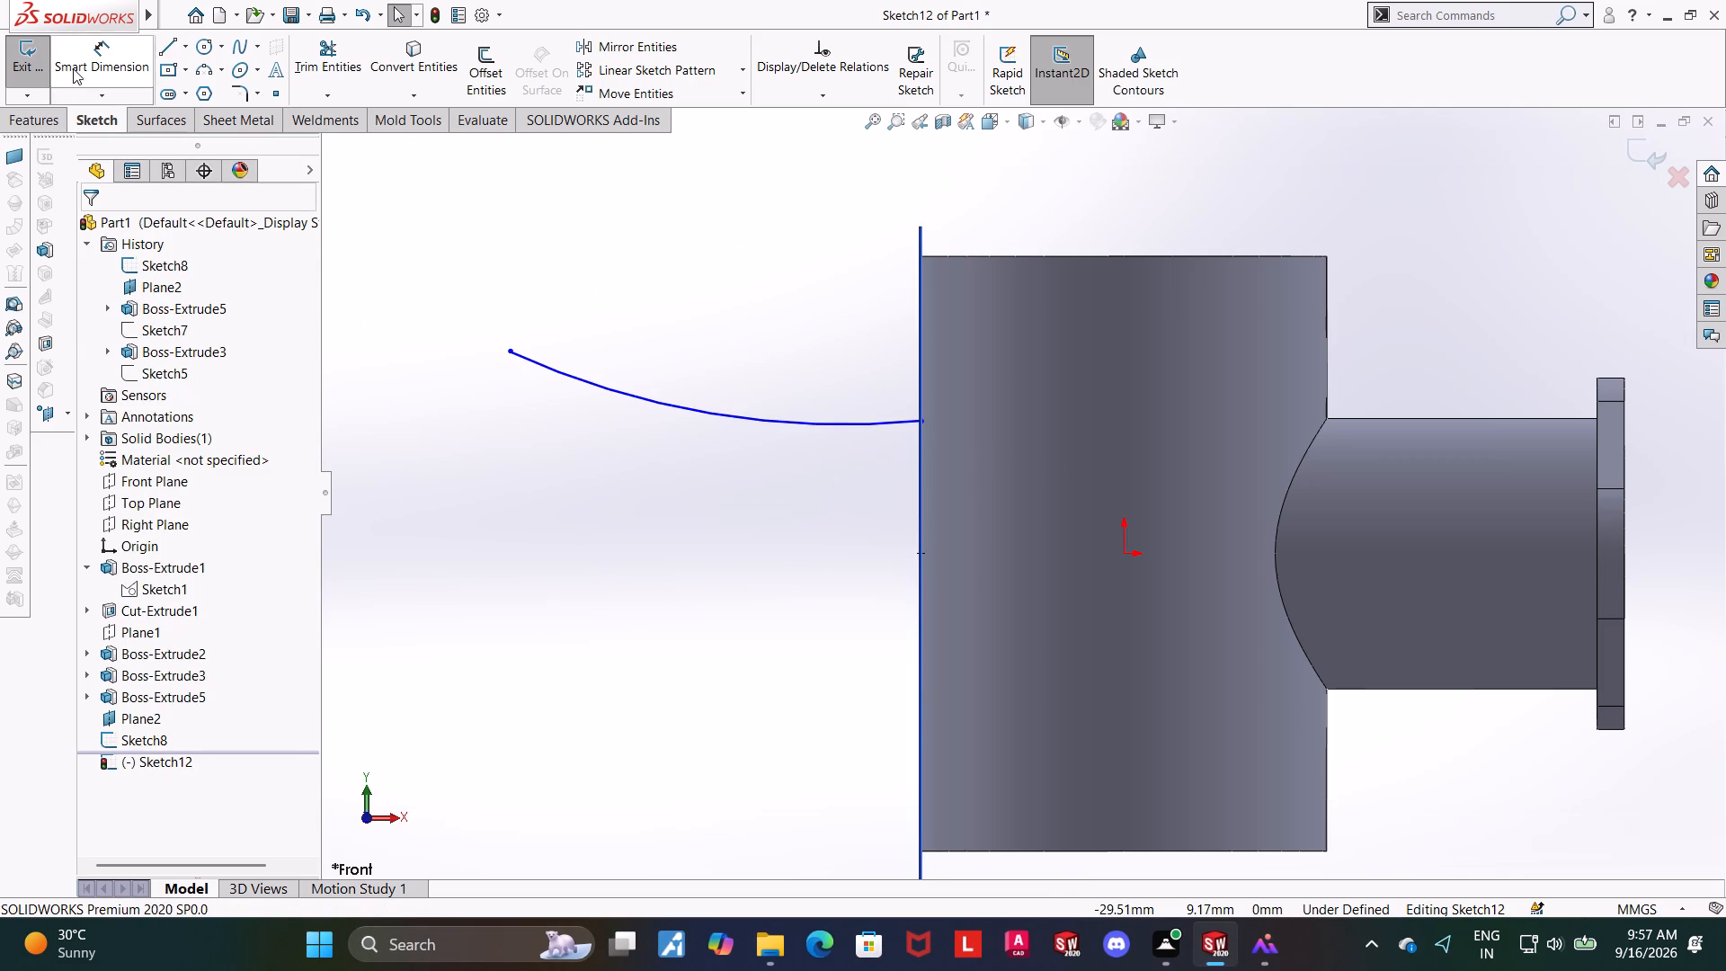
pyautogui.click(923, 421)
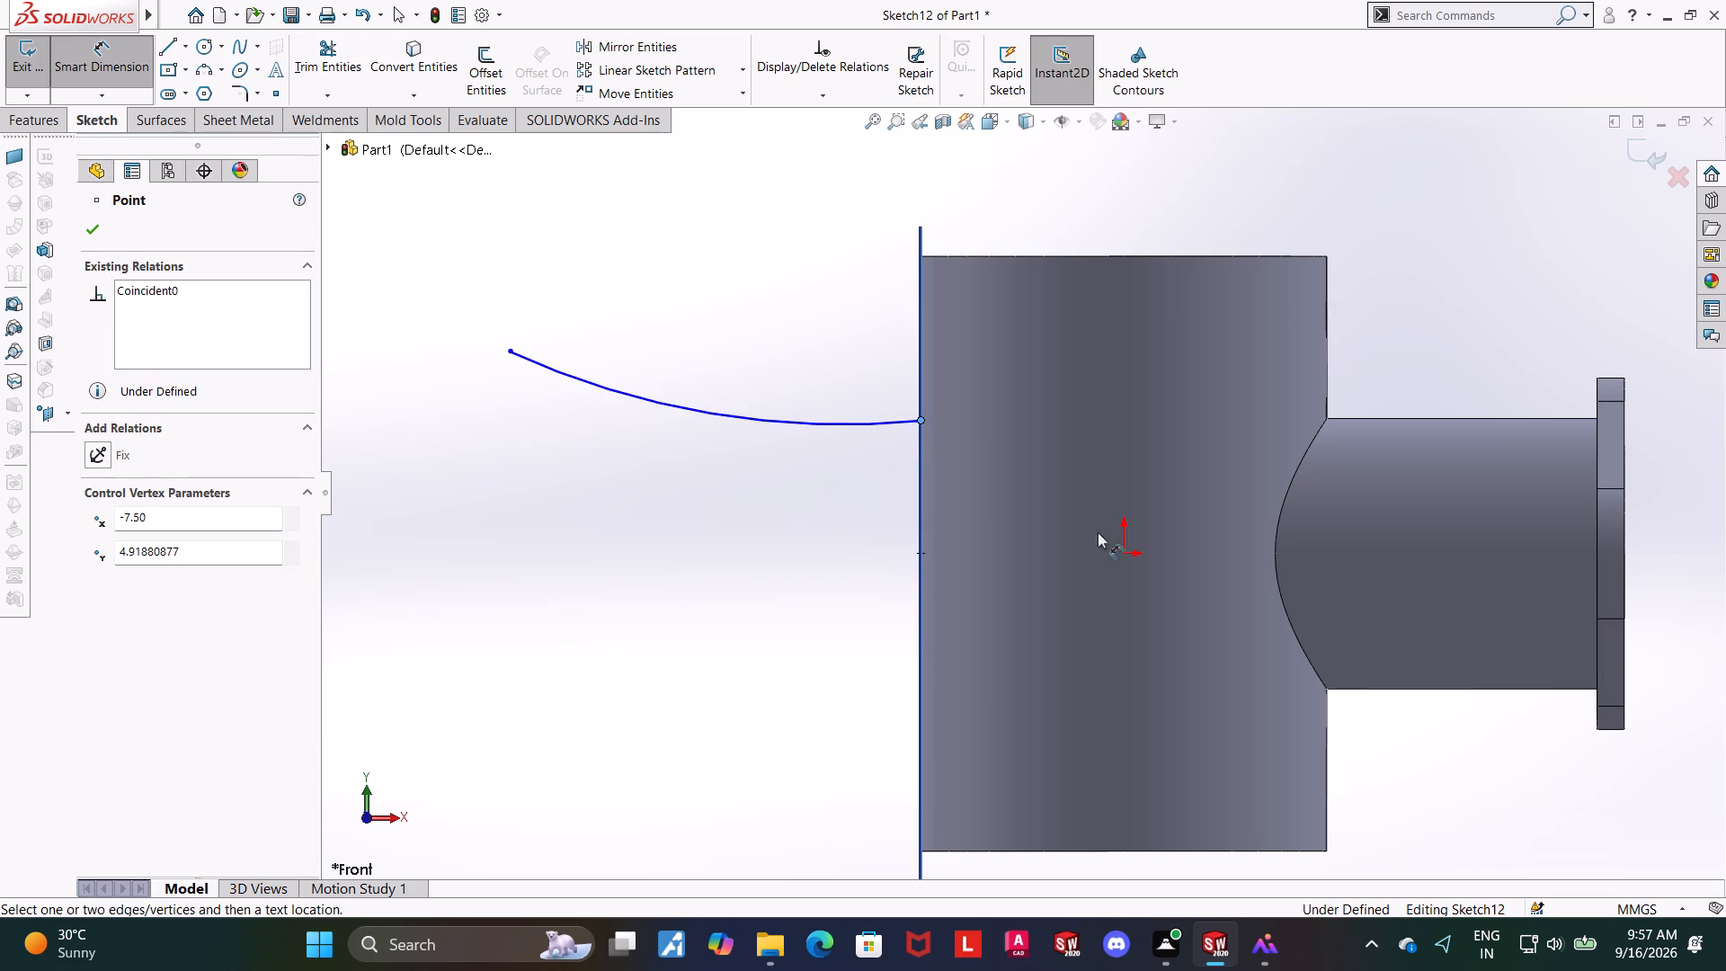
pyautogui.click(1123, 552)
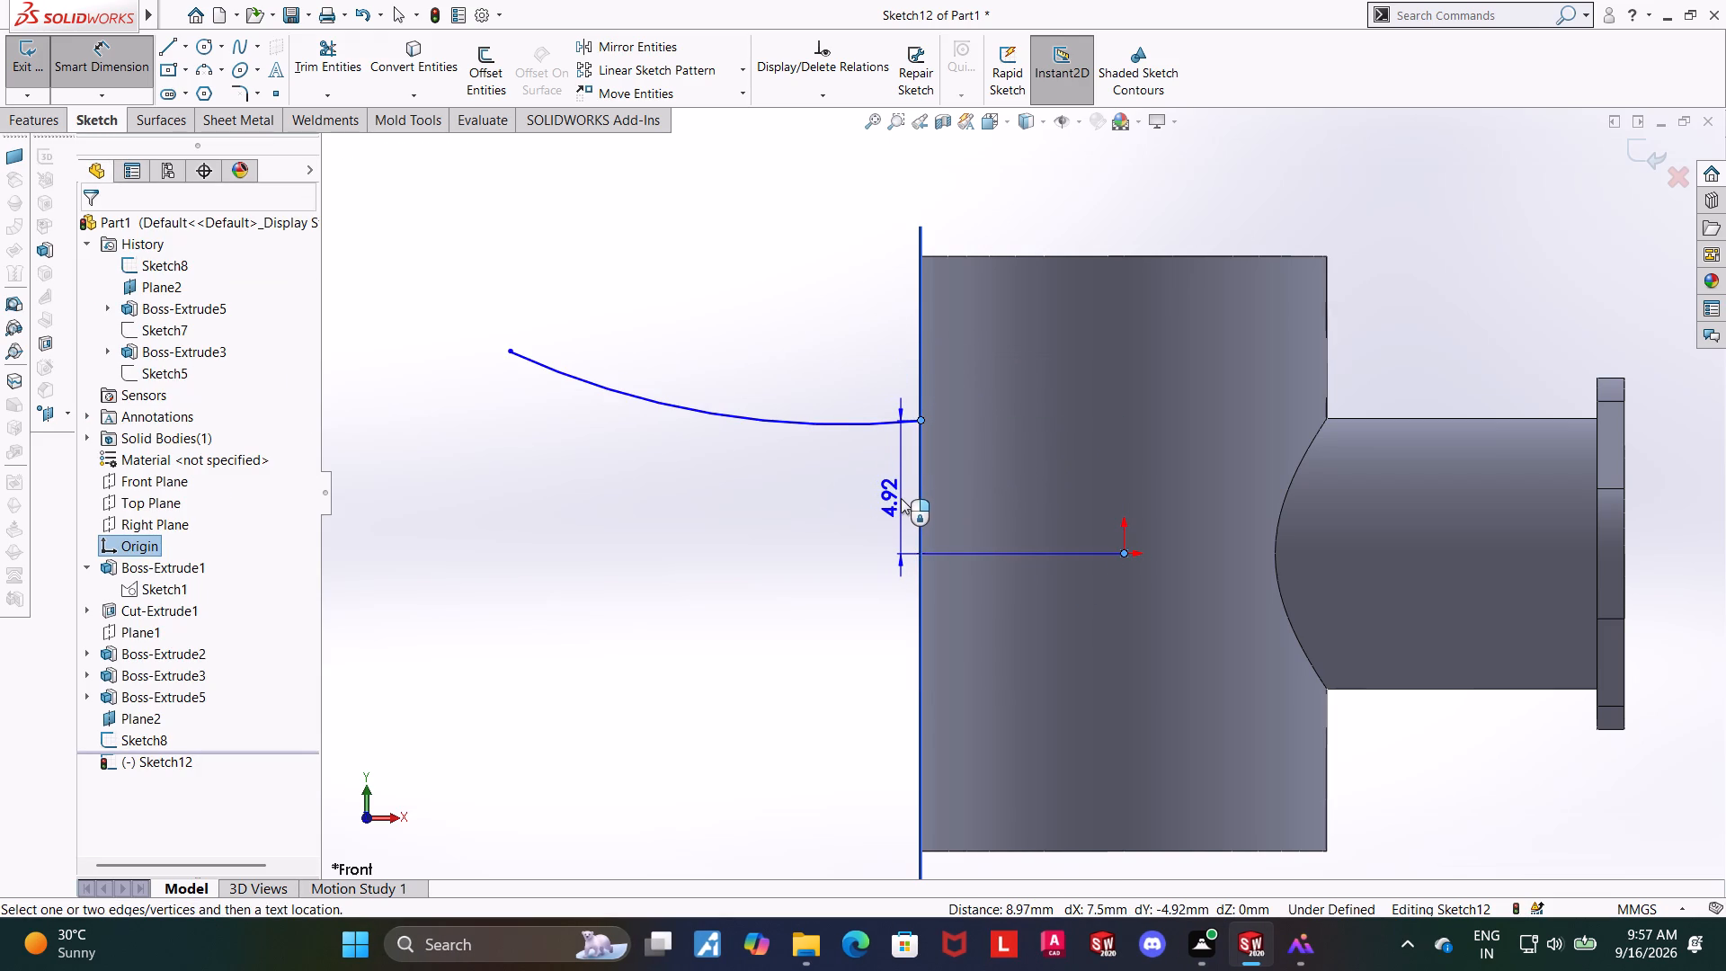
pyautogui.click(901, 498)
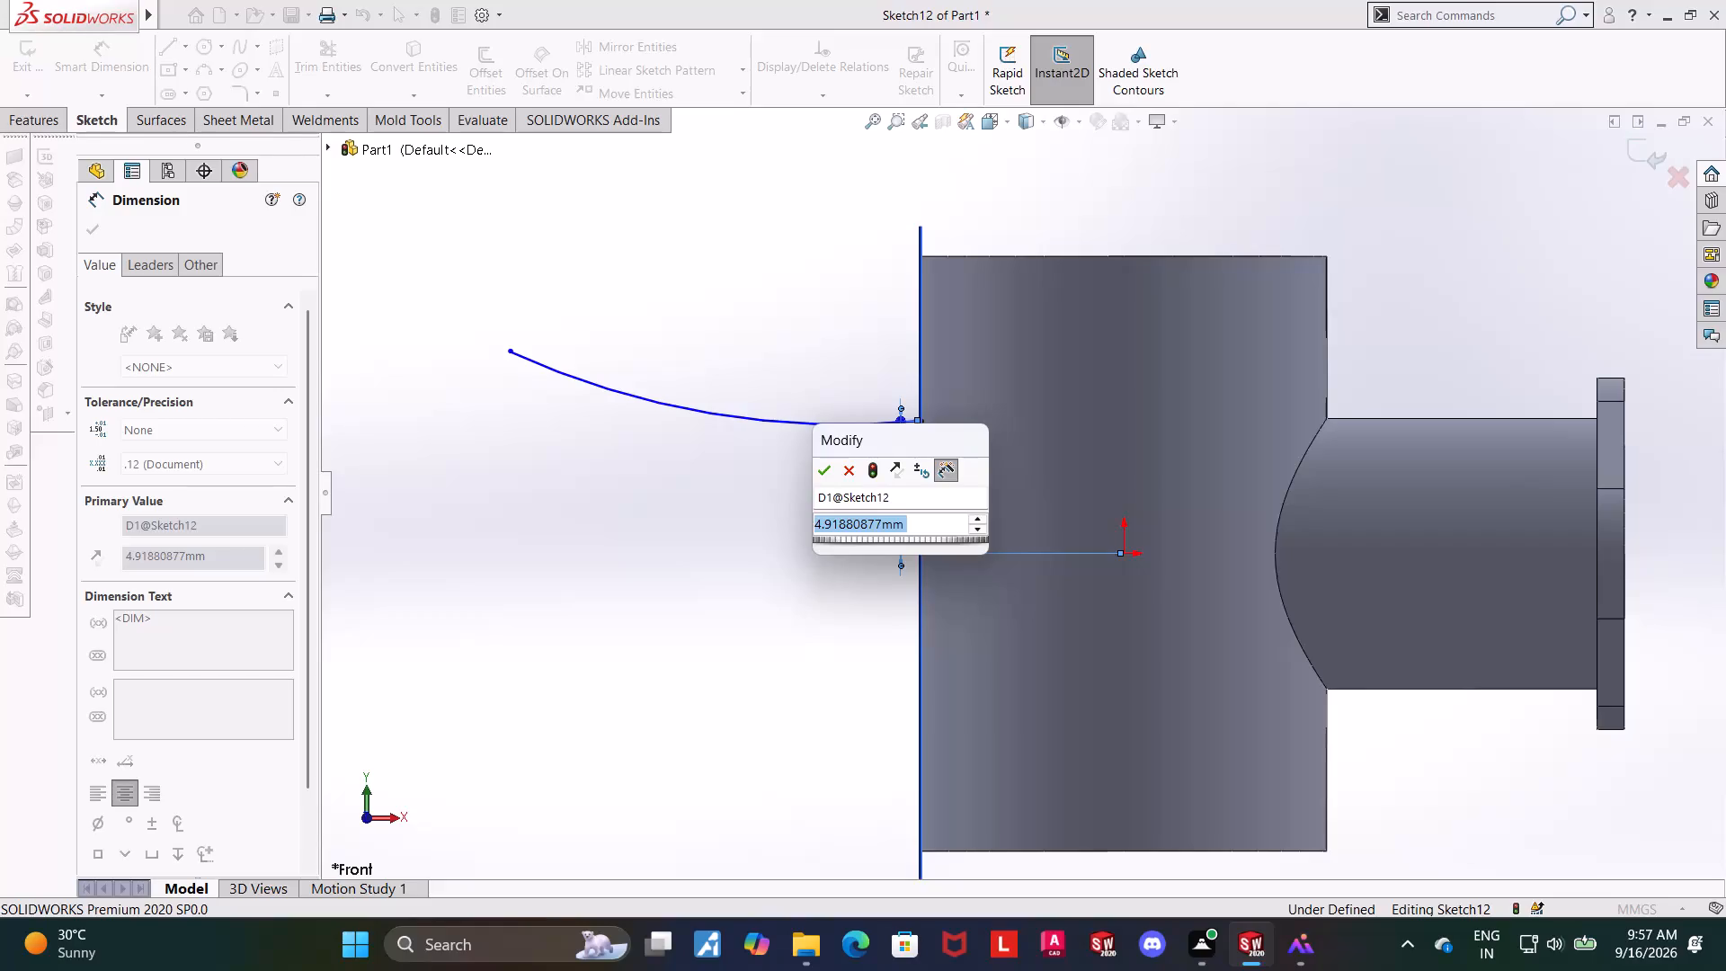
pyautogui.press('5')
pyautogui.press('Return')
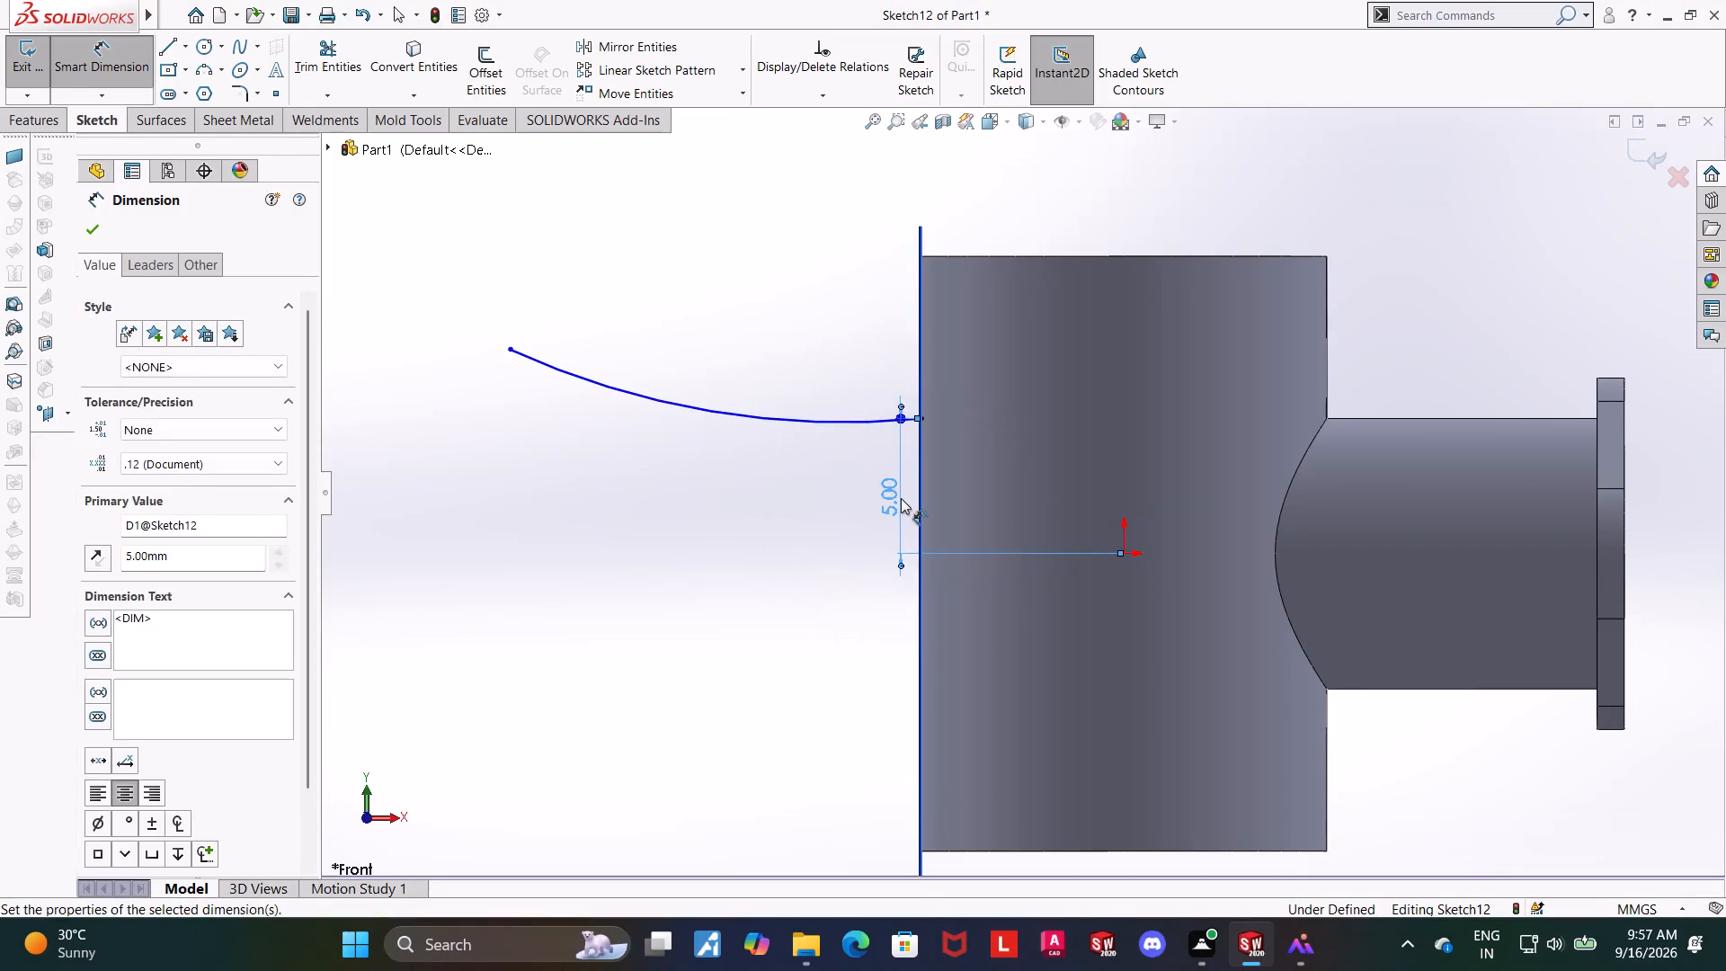
pyautogui.press('Escape')
pyautogui.press('Escape')
pyautogui.press('Escape')
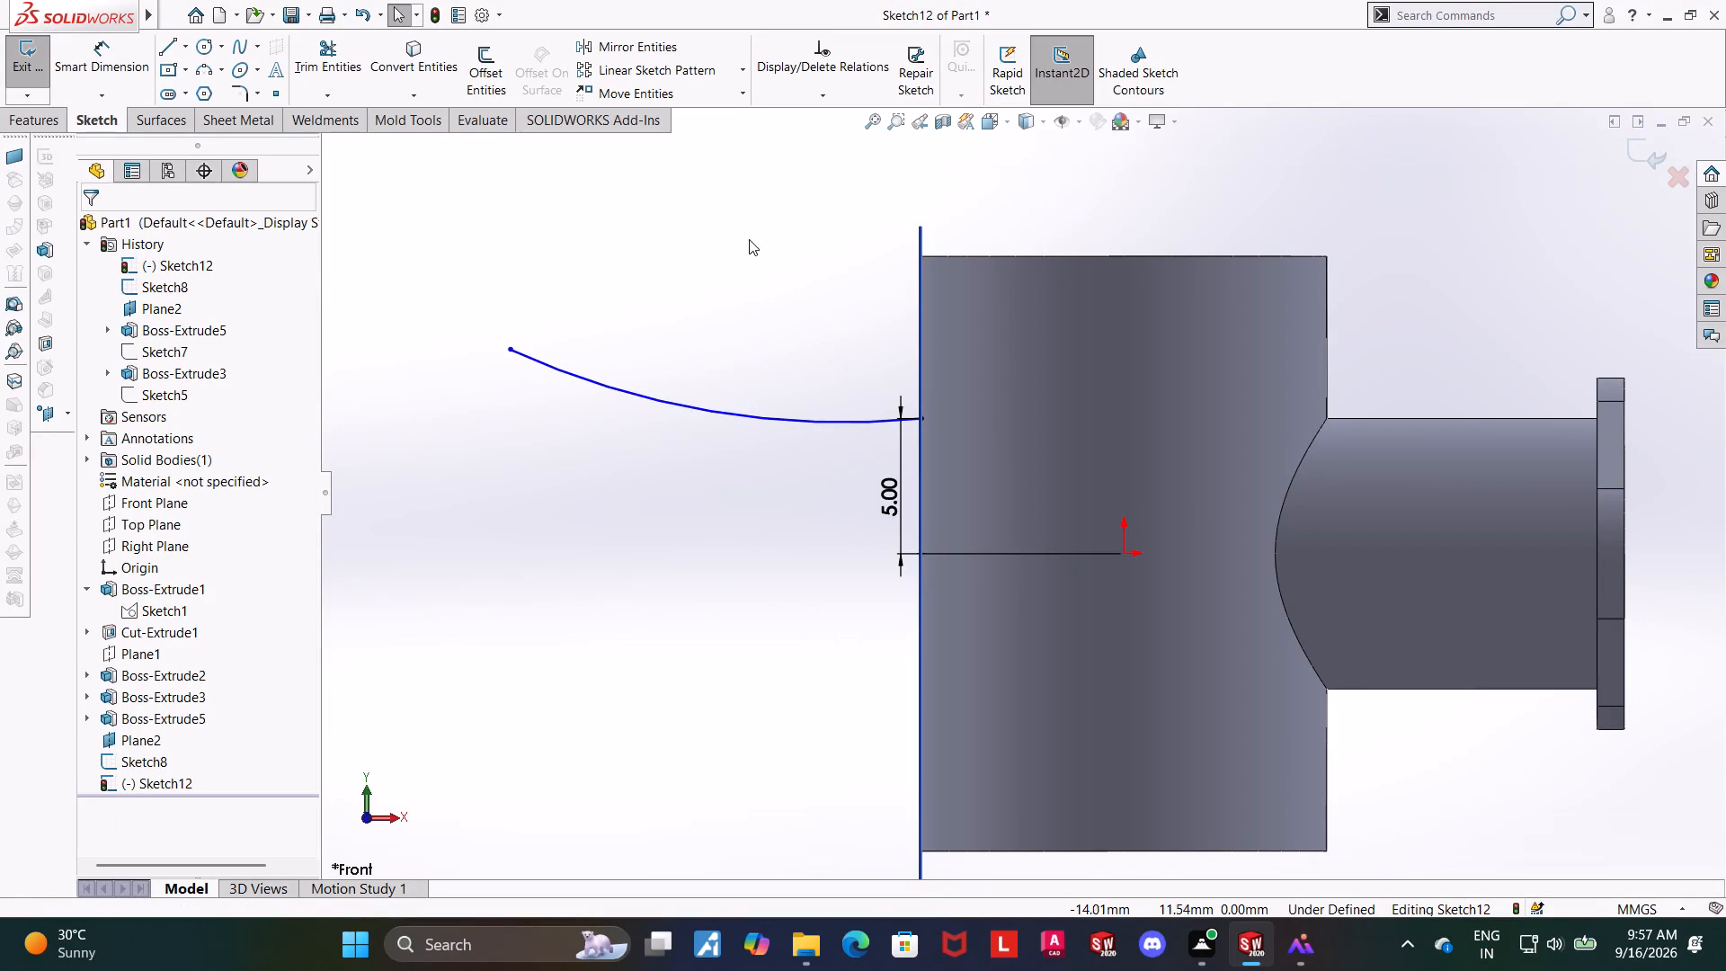
# Dimension the arc's outer endpoint at 13/2 (6.5 mm) vertically above the origin.
pyautogui.click(100, 59)
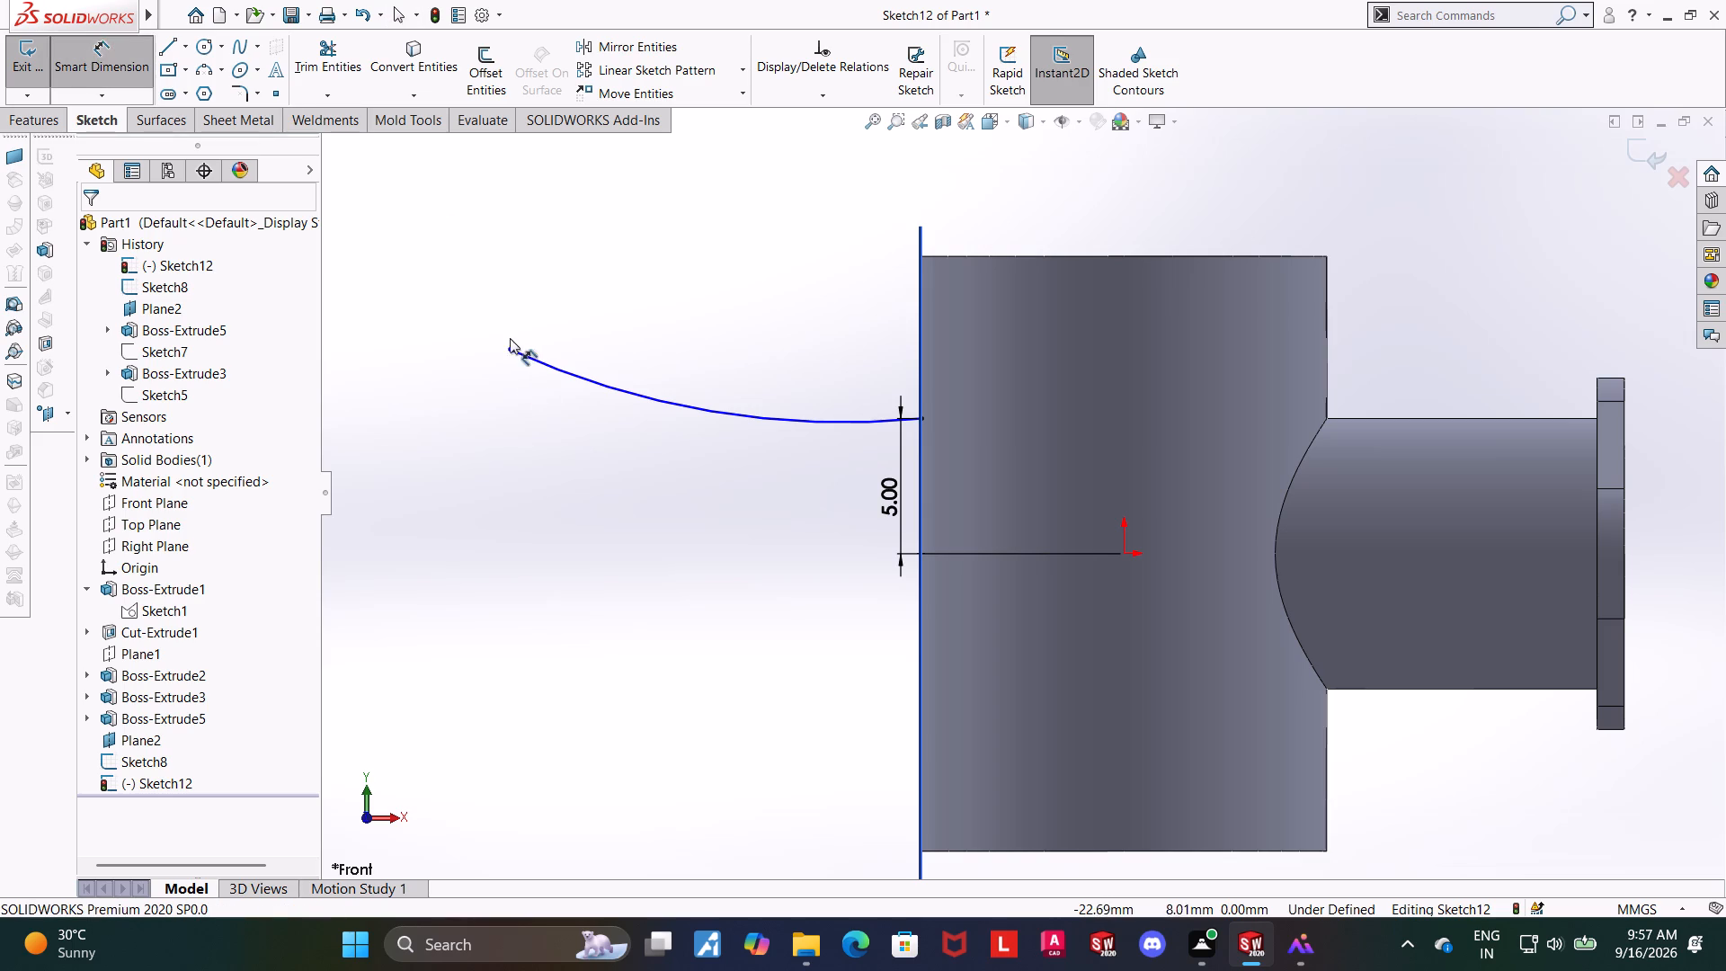
pyautogui.click(511, 348)
pyautogui.doubleClick(1127, 553)
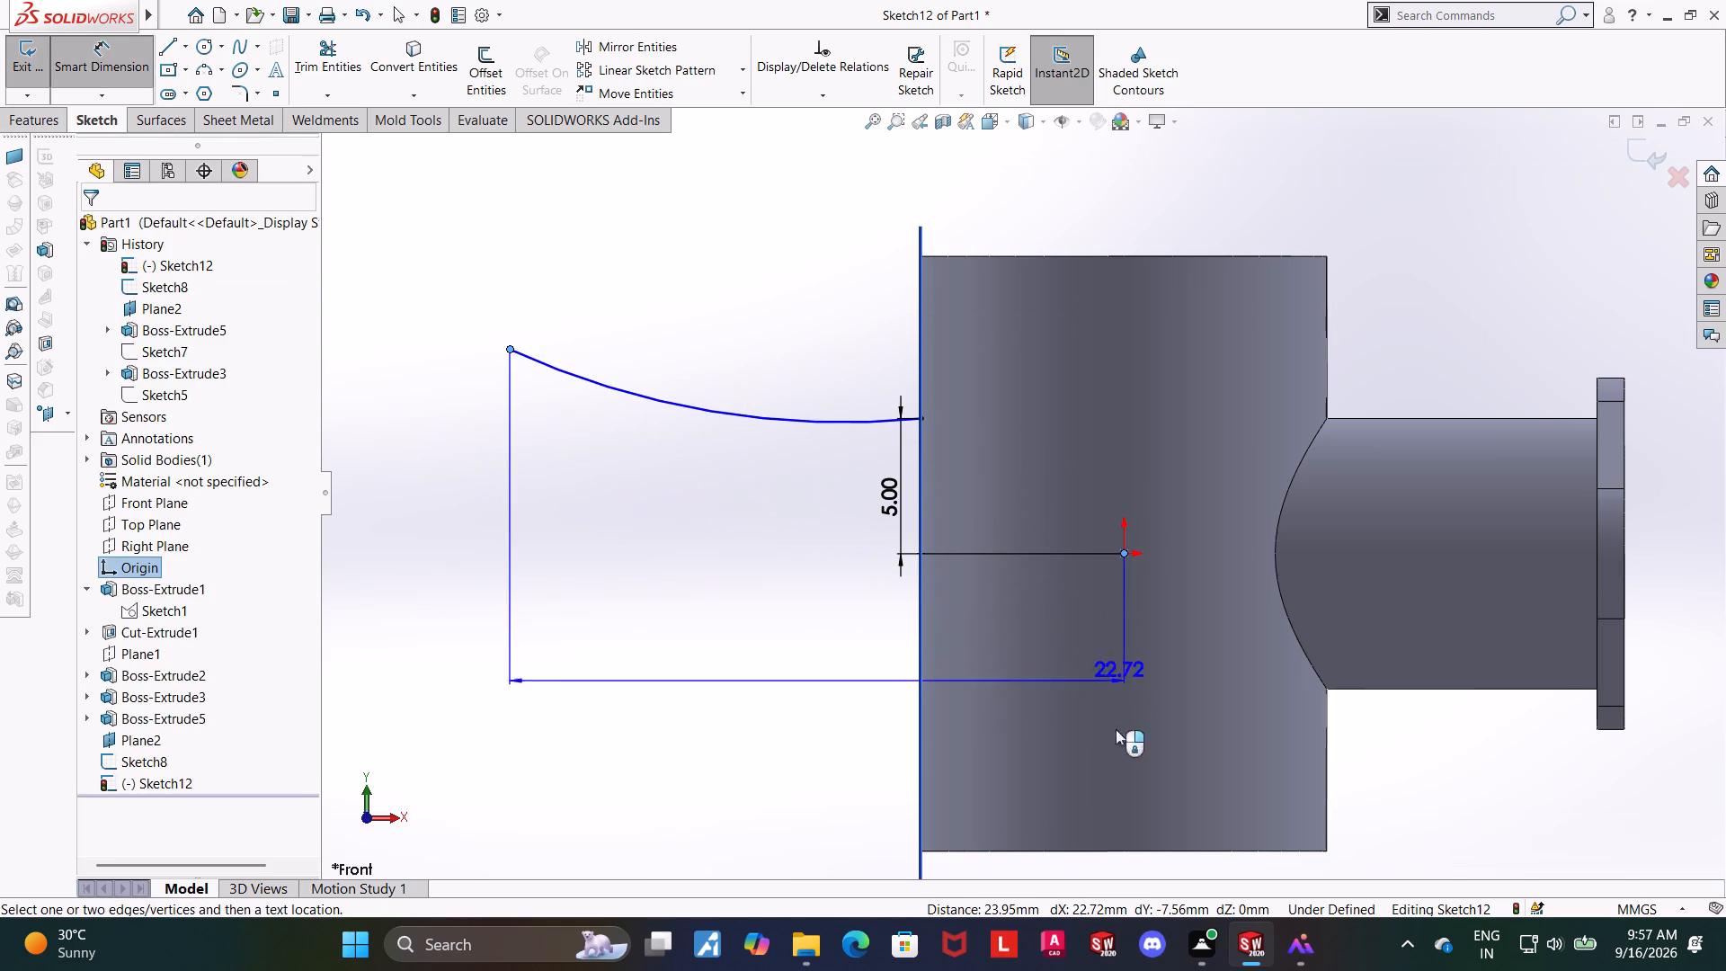
pyautogui.click(417, 537)
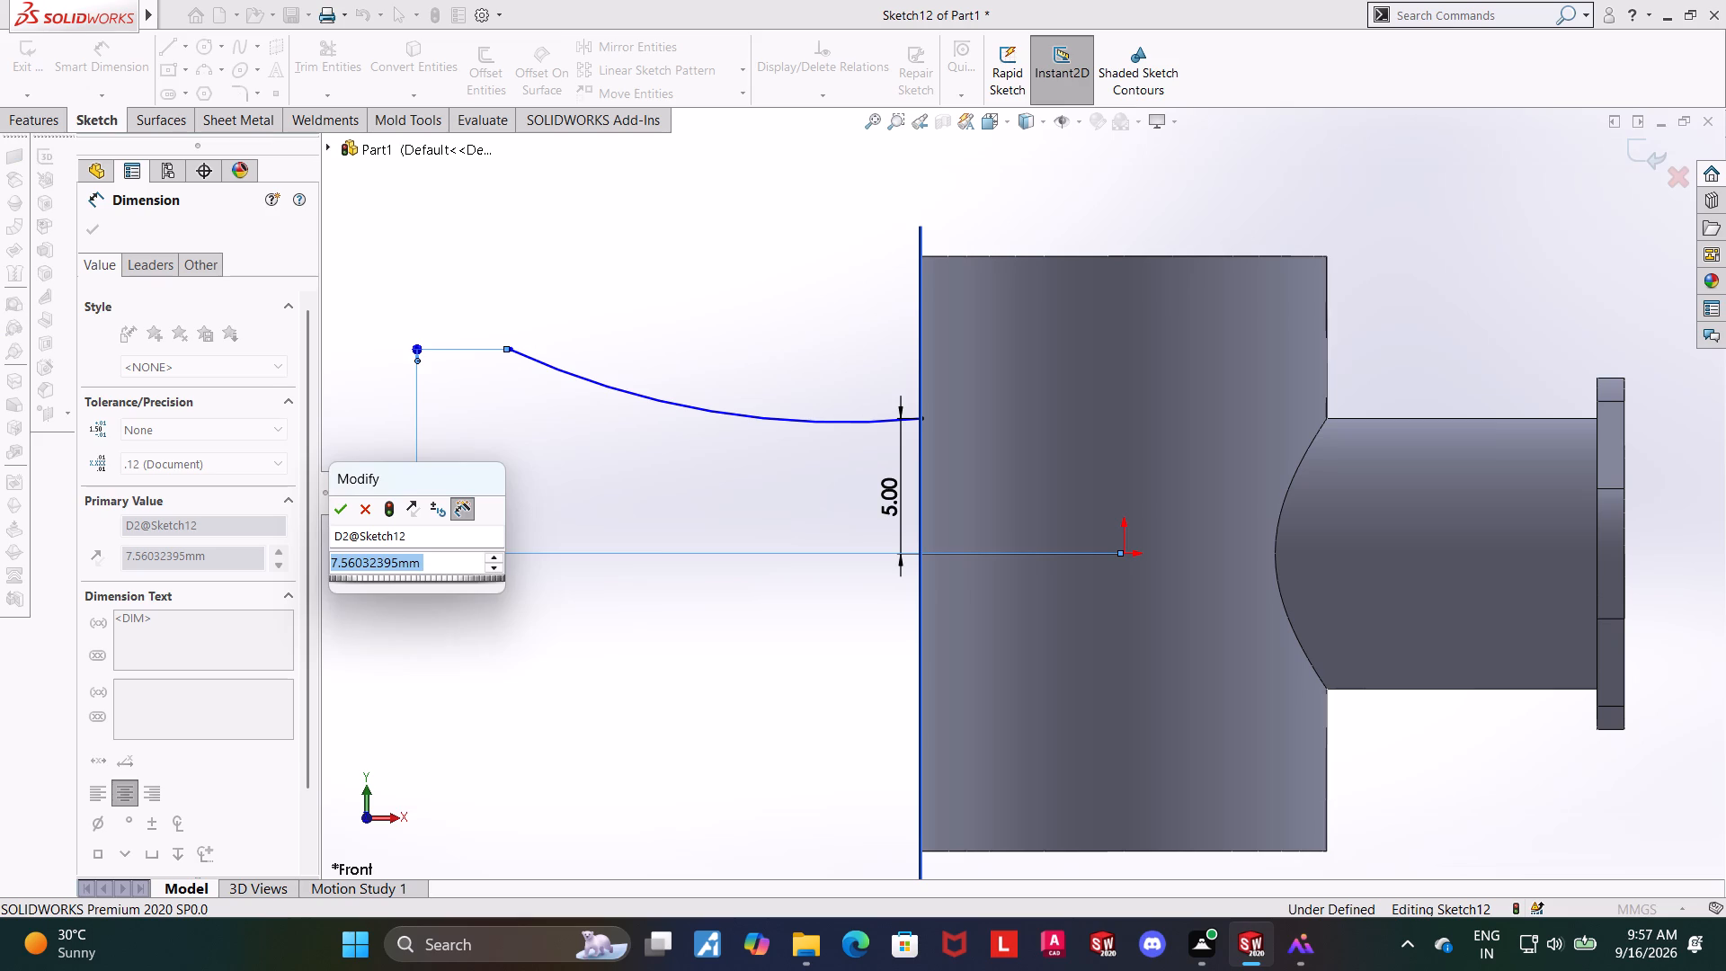
pyautogui.write('13/2')
pyautogui.press('Return')
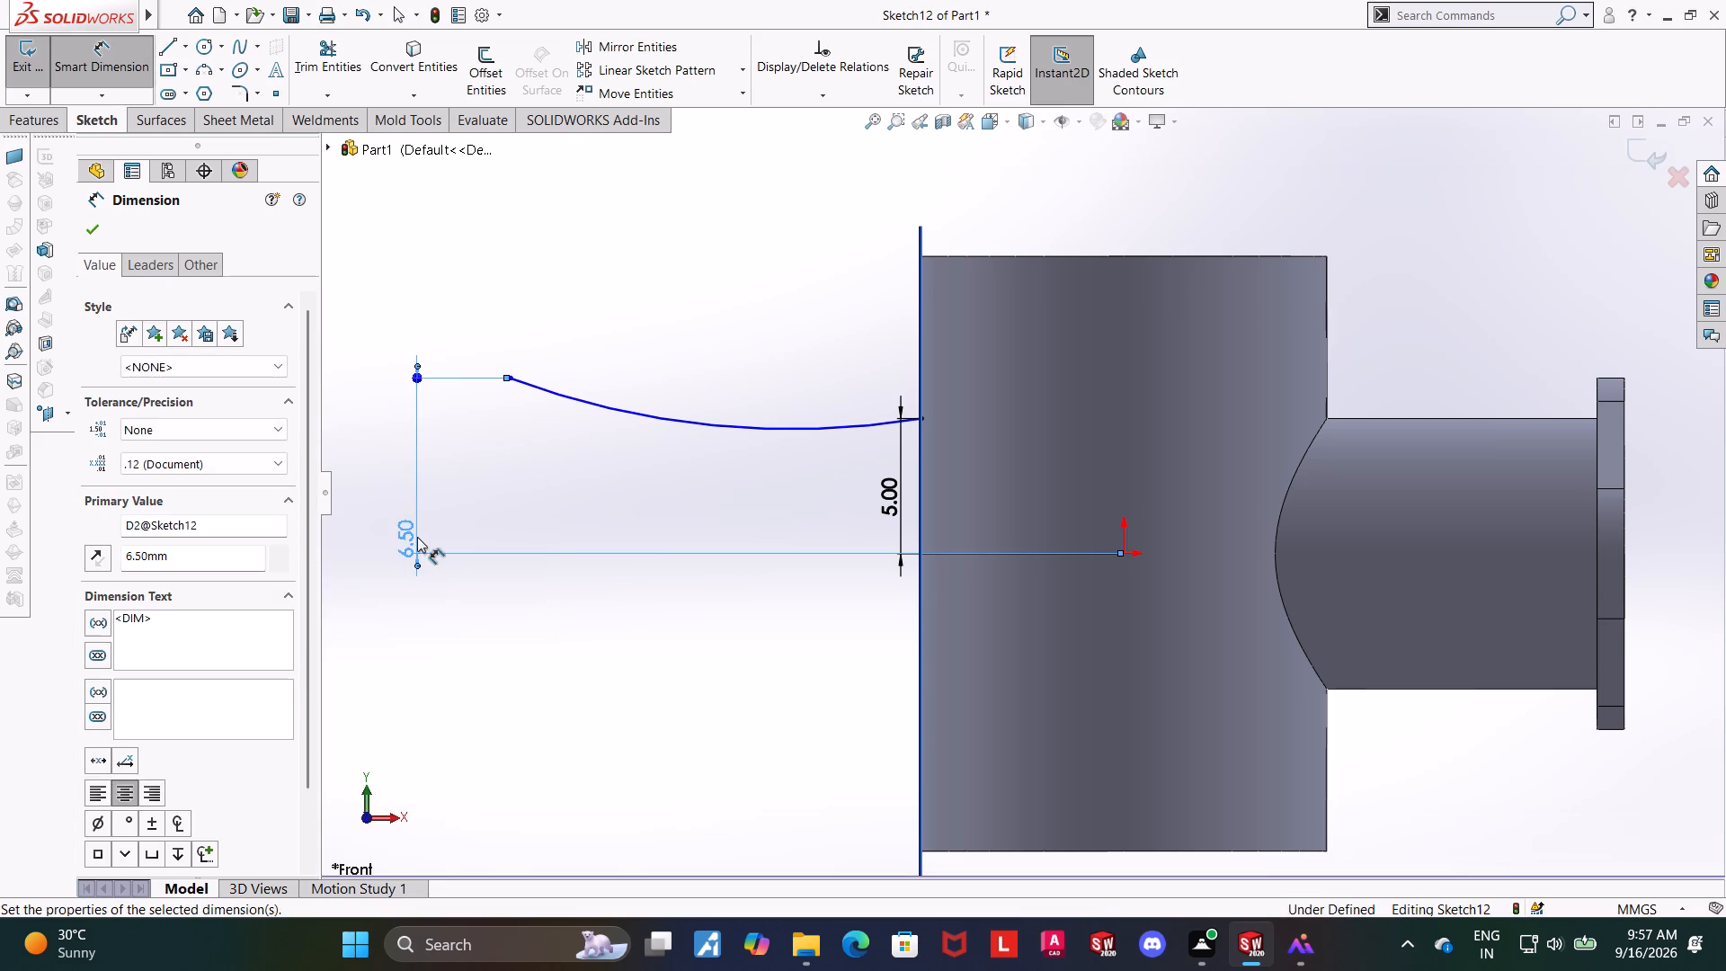
pyautogui.press('Escape')
pyautogui.press('Escape')
# Dimension the arc's radius as 30 mm.
pyautogui.scroll(-1, 726, 591)
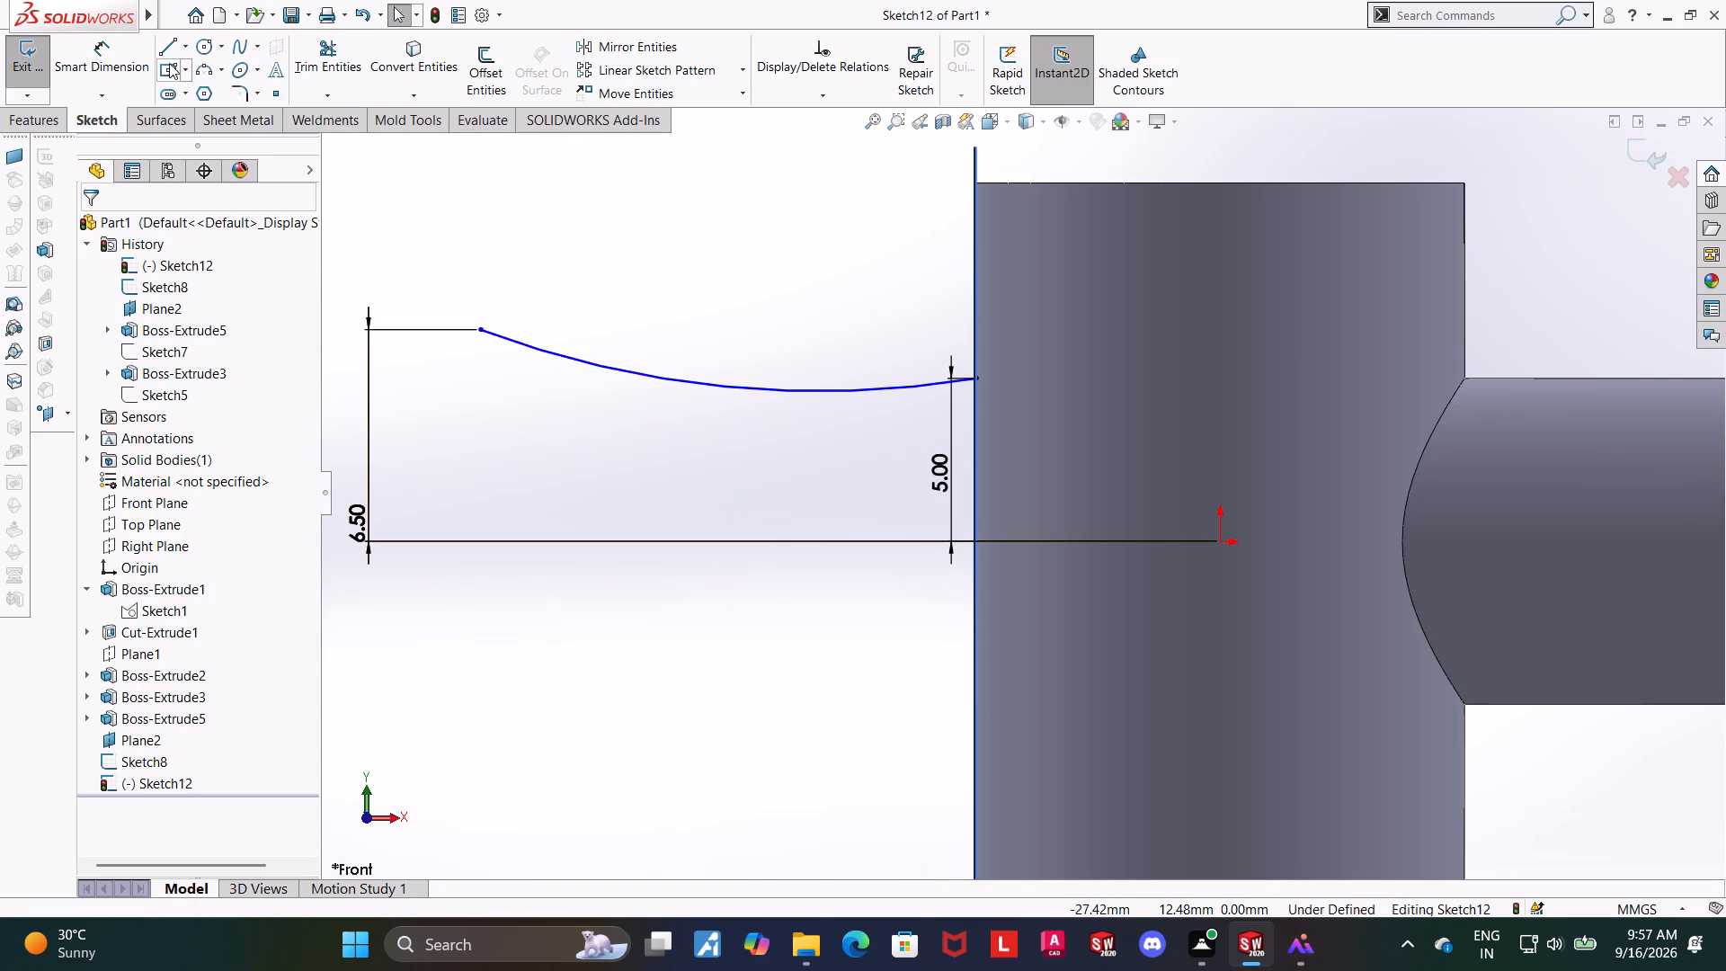
pyautogui.click(121, 58)
pyautogui.click(573, 359)
pyautogui.click(599, 331)
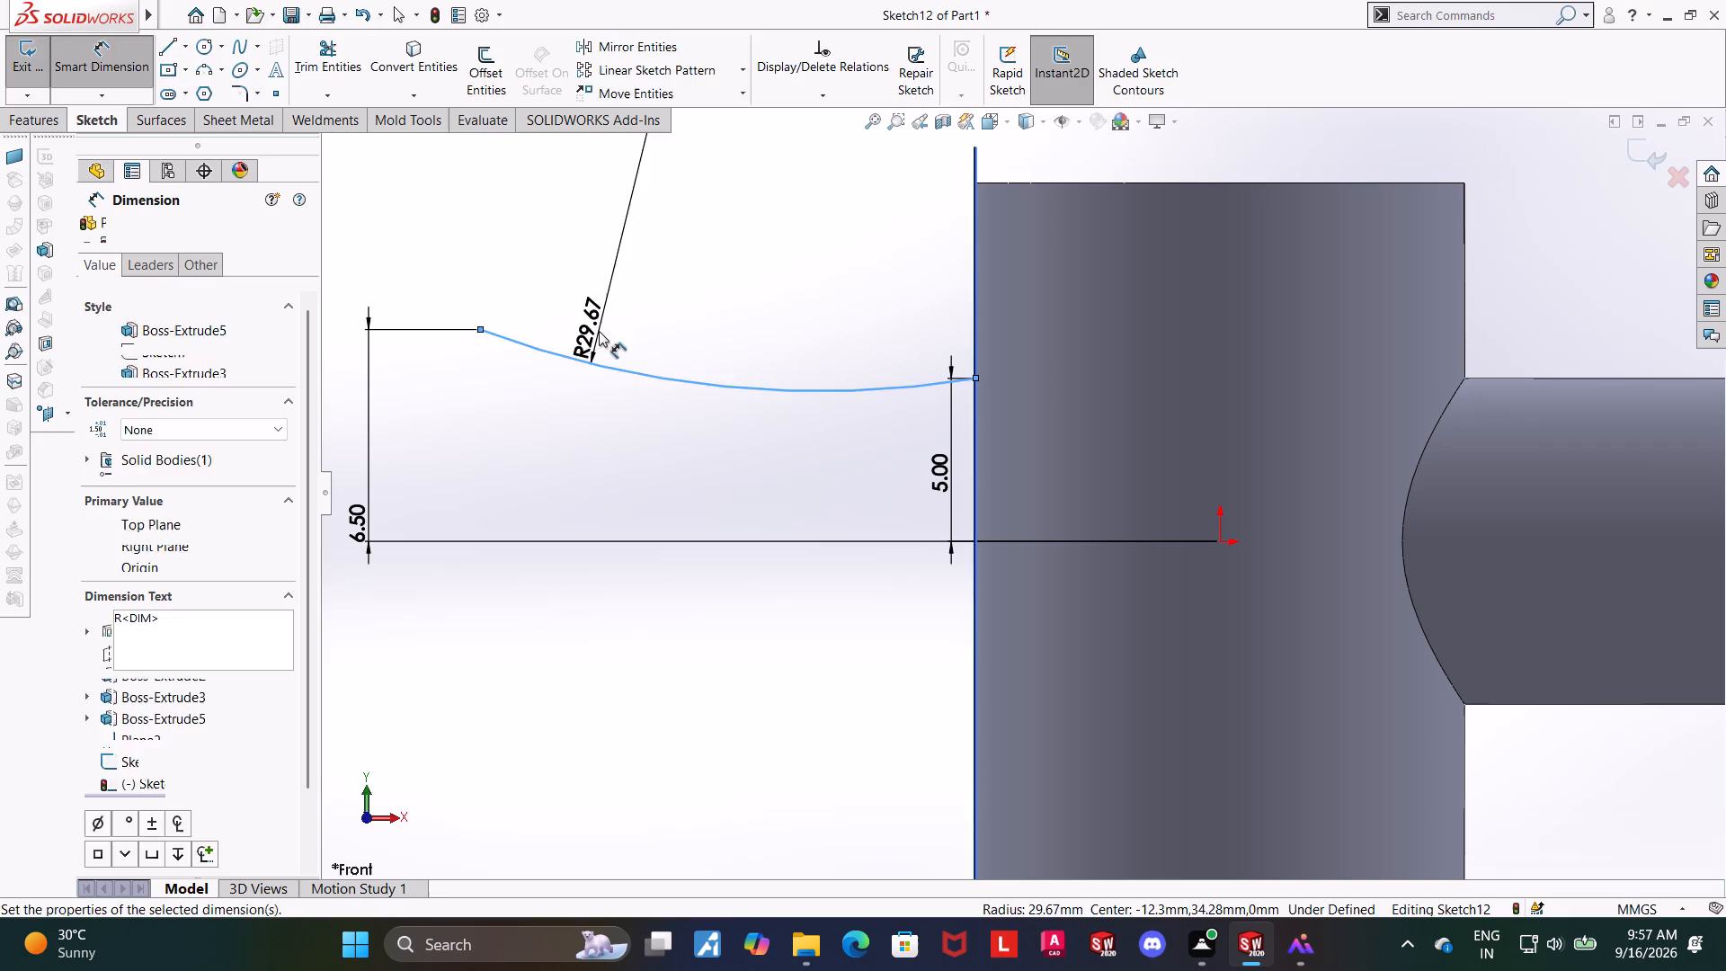
pyautogui.write('30')
pyautogui.press('Return')
# Dimension the horizontal distance between the arc's outer and inner endpoints as 10 mm.
pyautogui.scroll(6, 767, 361)
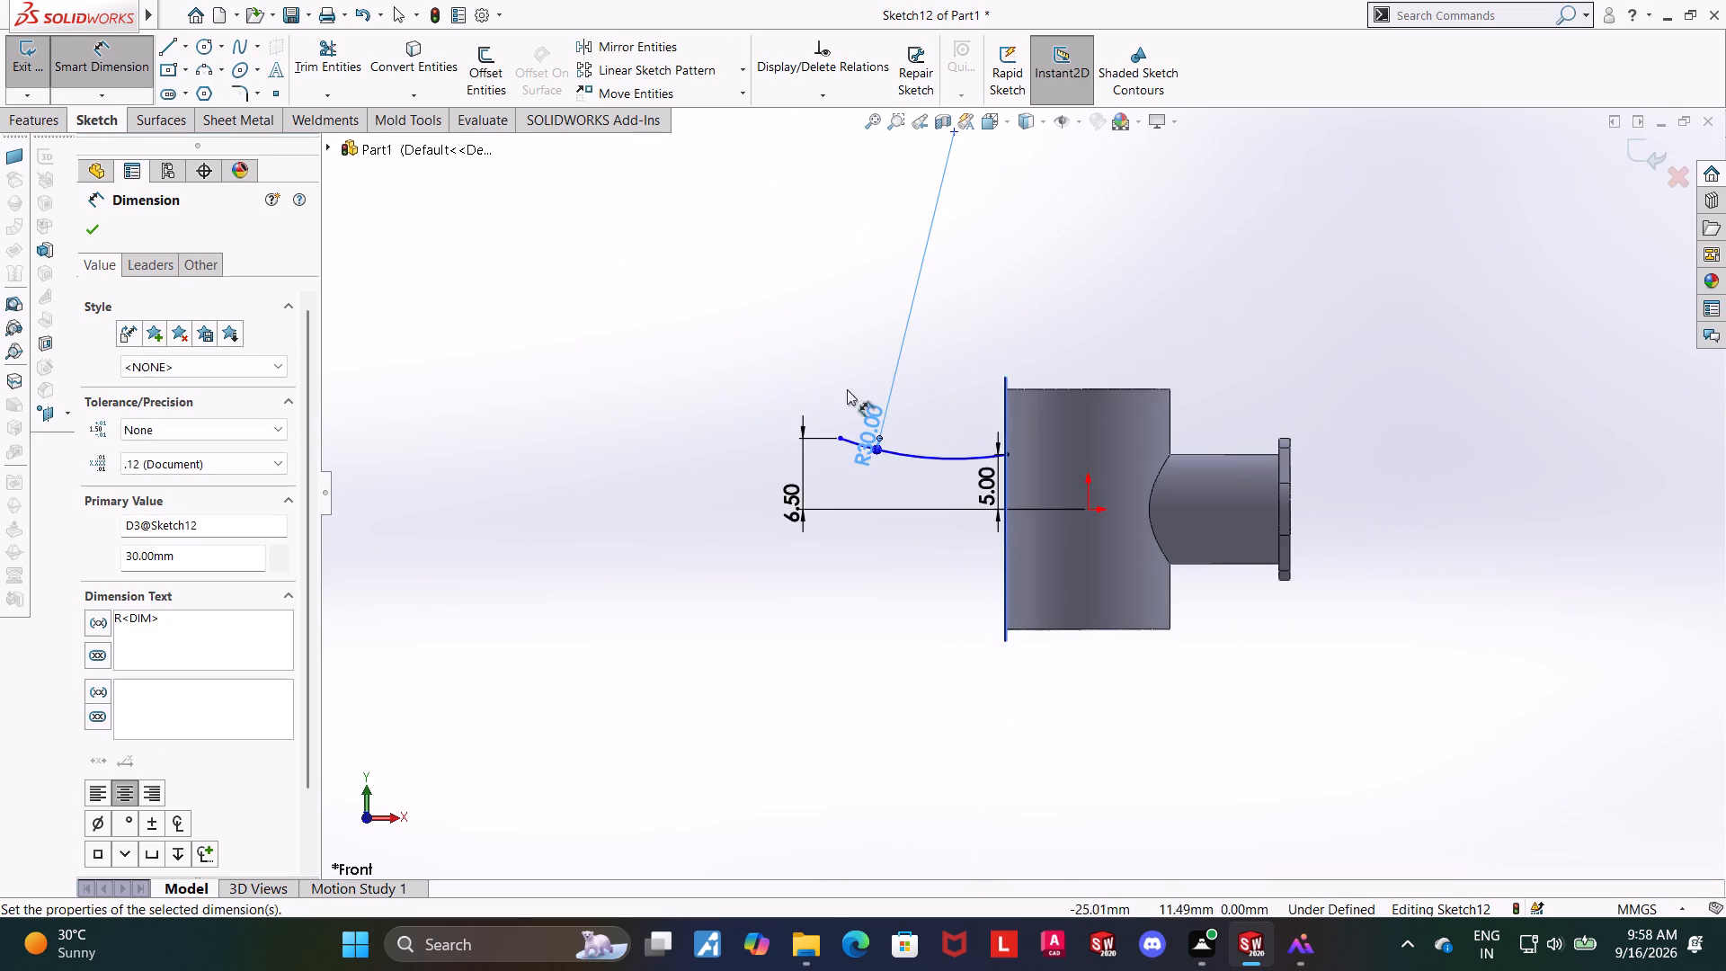
pyautogui.scroll(-4, 879, 391)
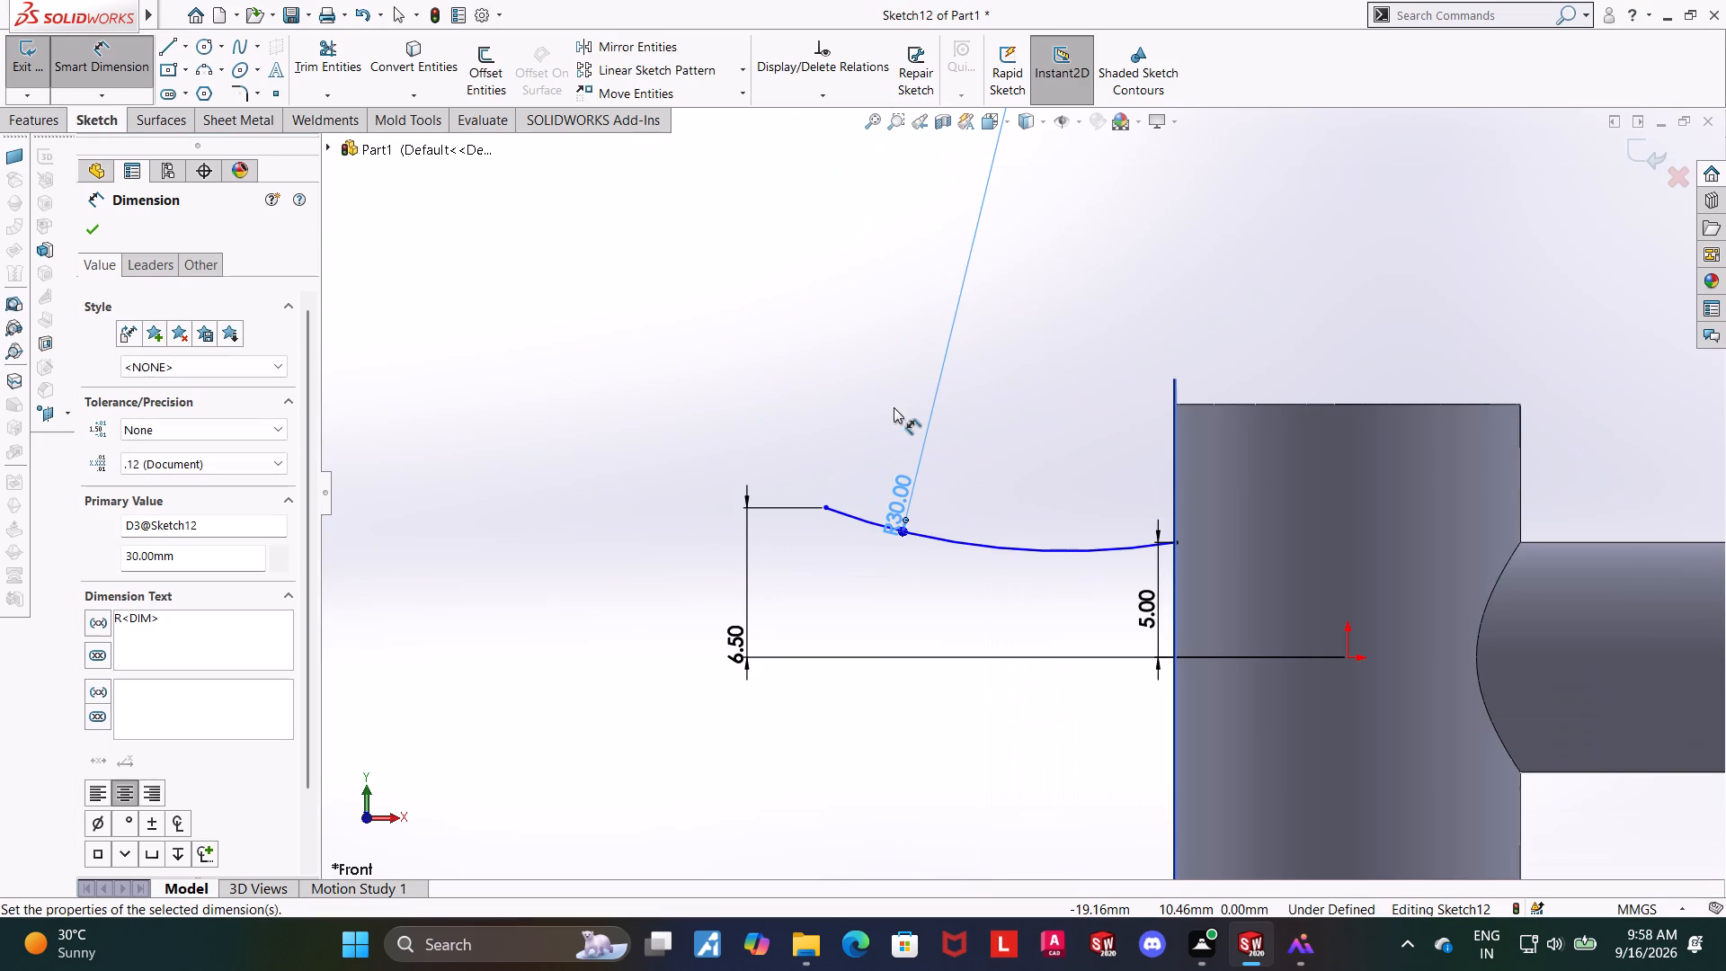
pyautogui.click(90, 65)
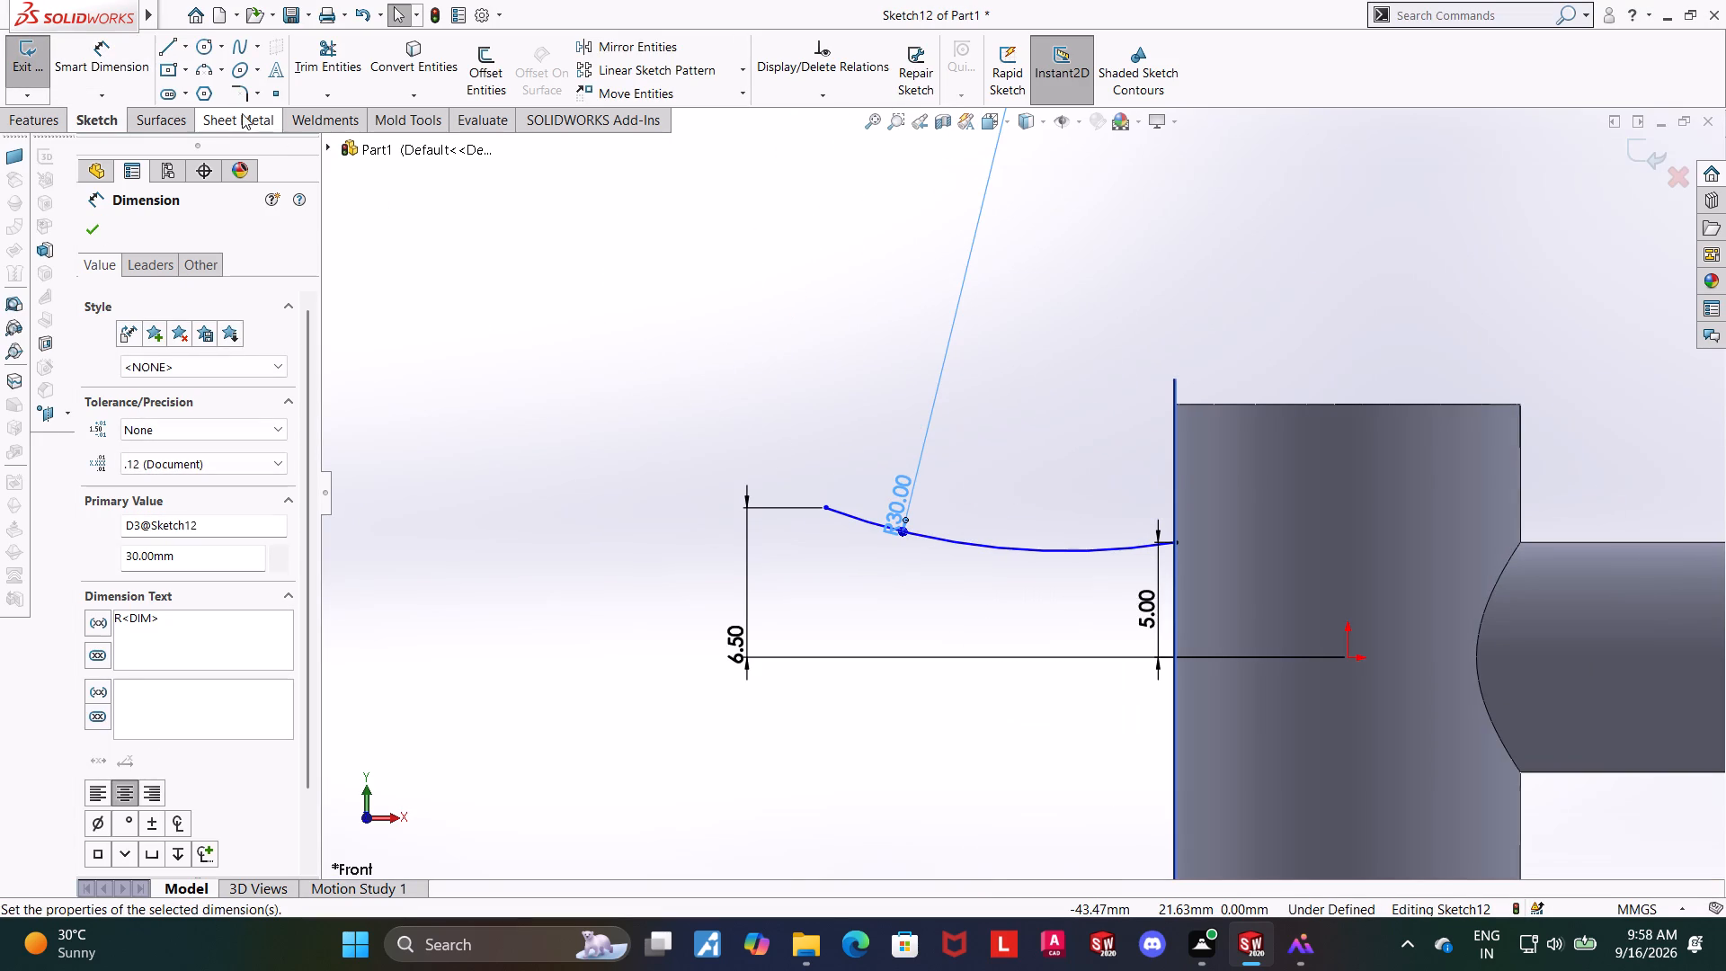
pyautogui.click(84, 56)
pyautogui.click(827, 505)
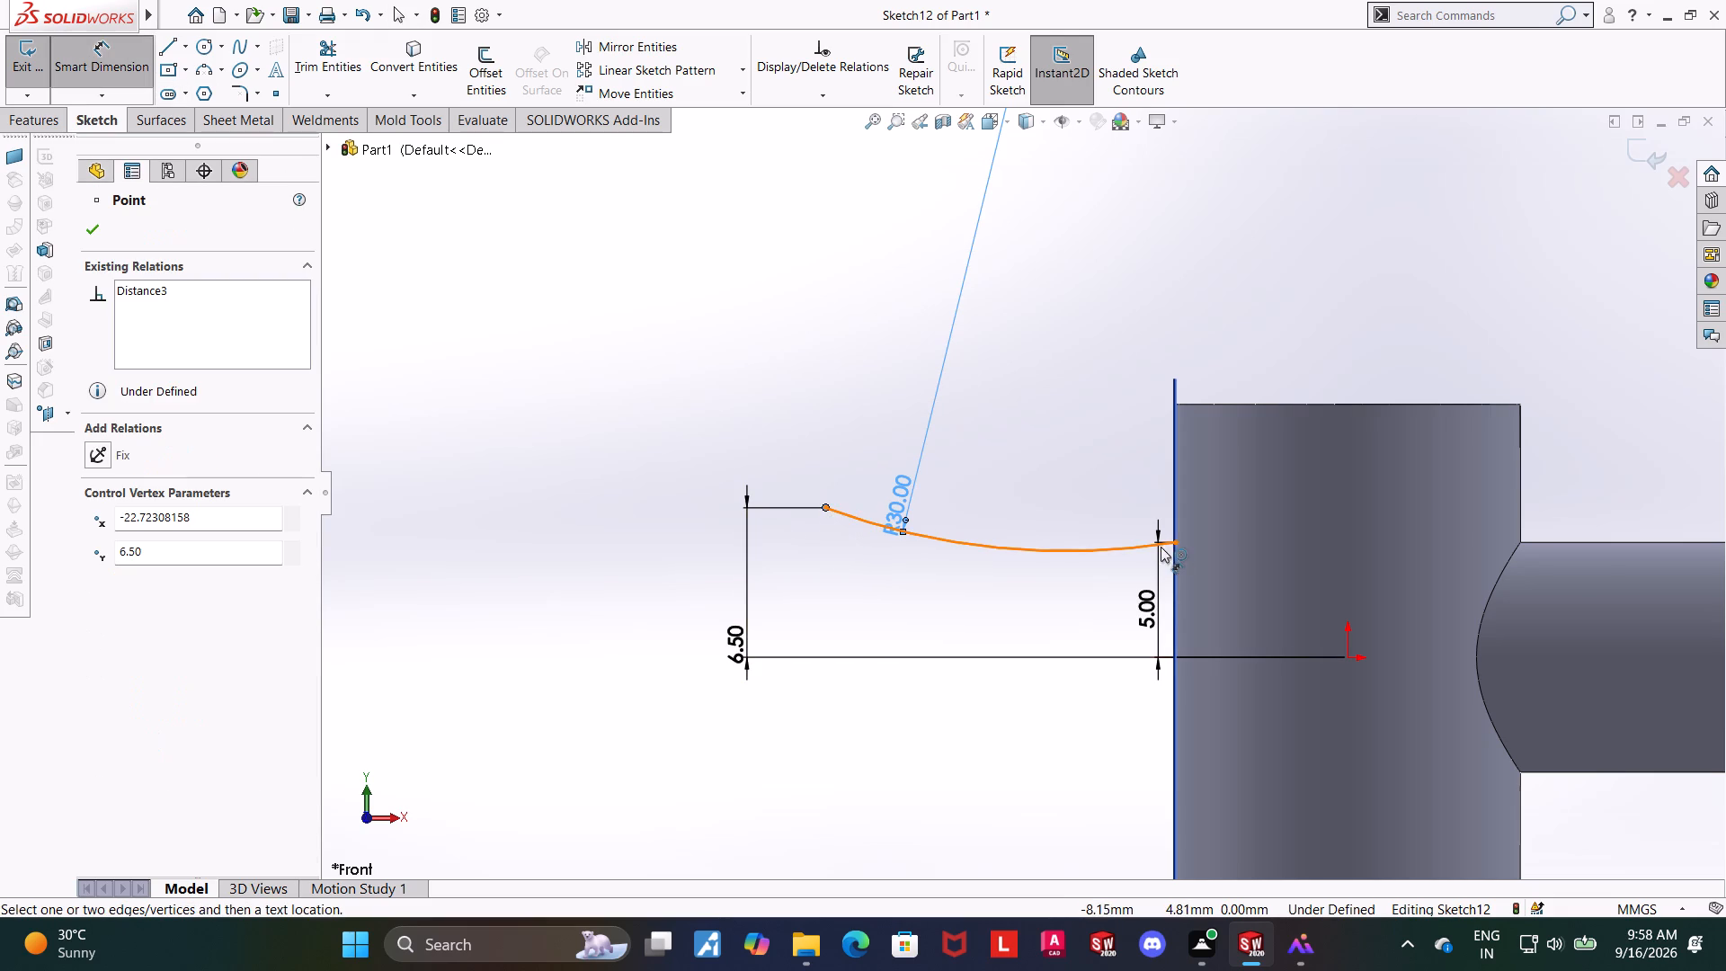
pyautogui.click(1178, 543)
pyautogui.click(1066, 467)
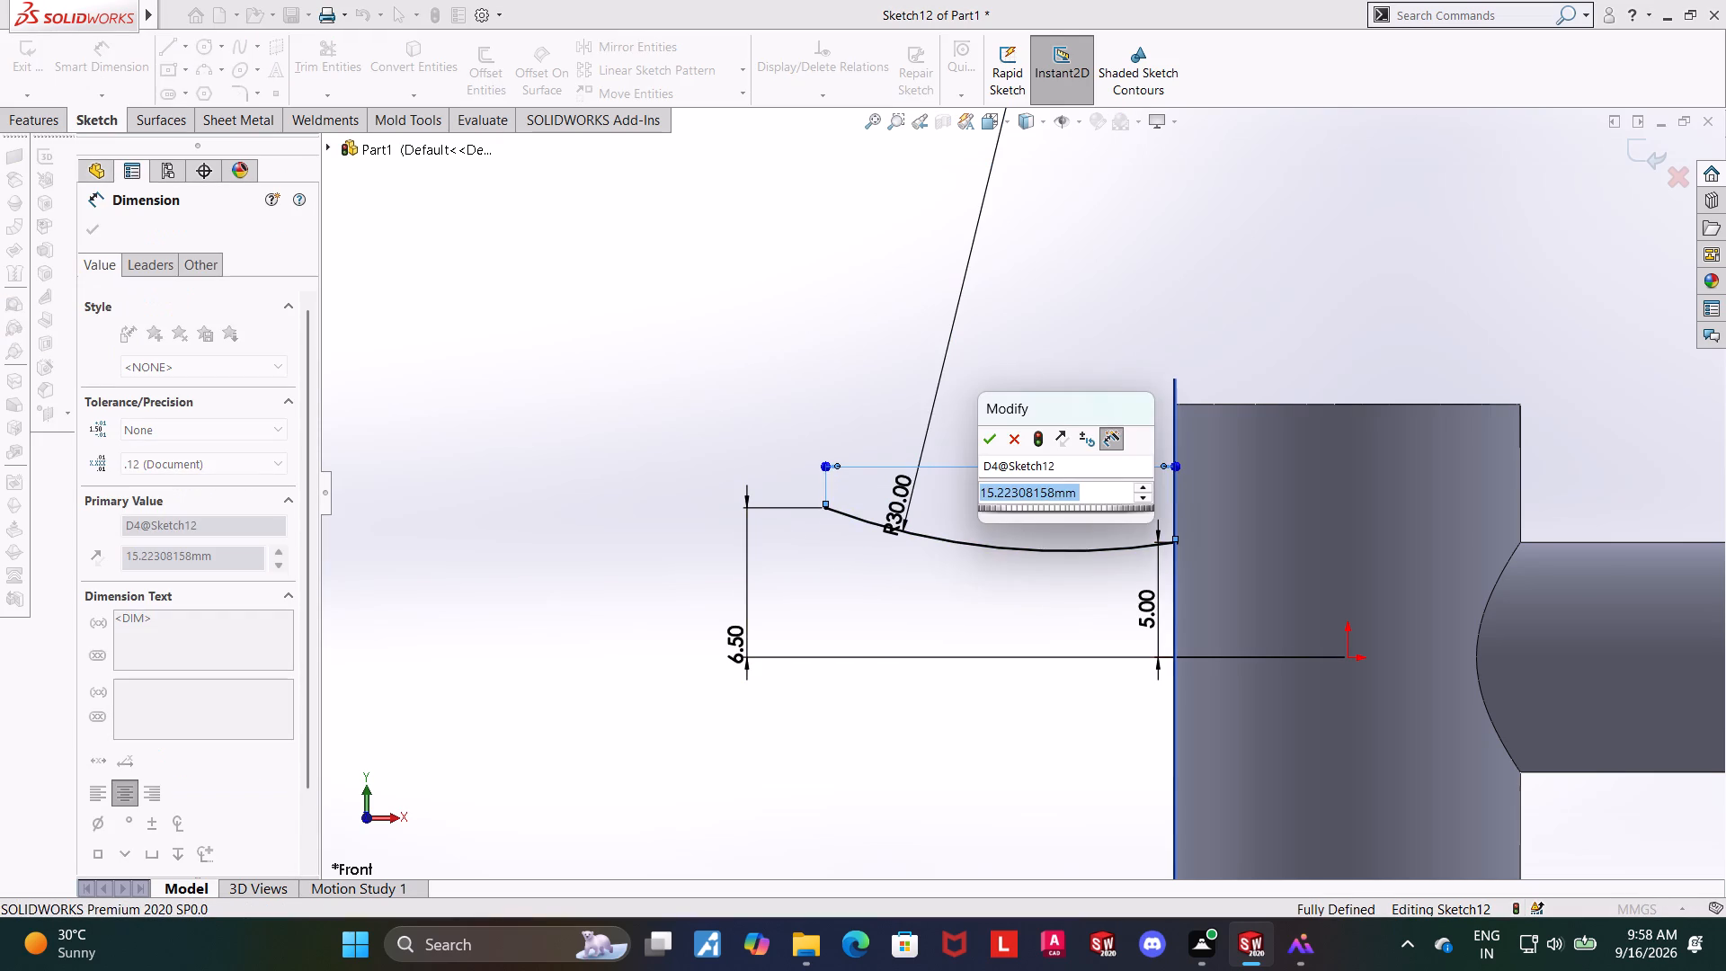
pyautogui.write('10')
pyautogui.press('Return')
pyautogui.press('Escape')
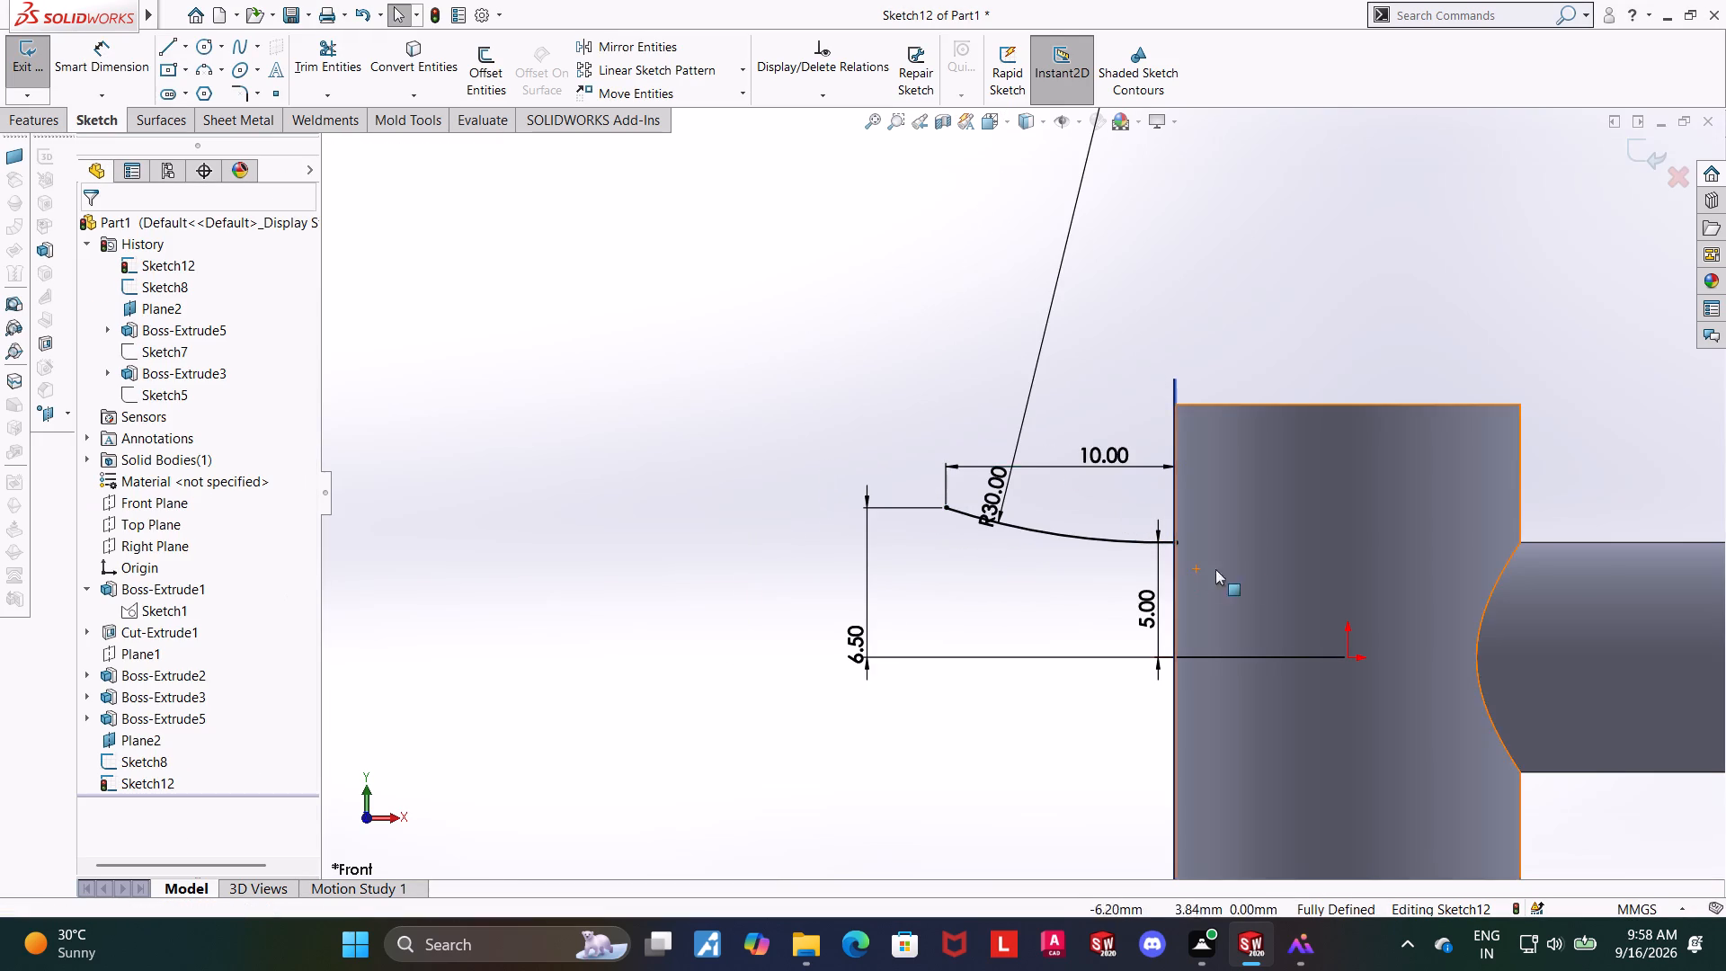
pyautogui.press('Escape')
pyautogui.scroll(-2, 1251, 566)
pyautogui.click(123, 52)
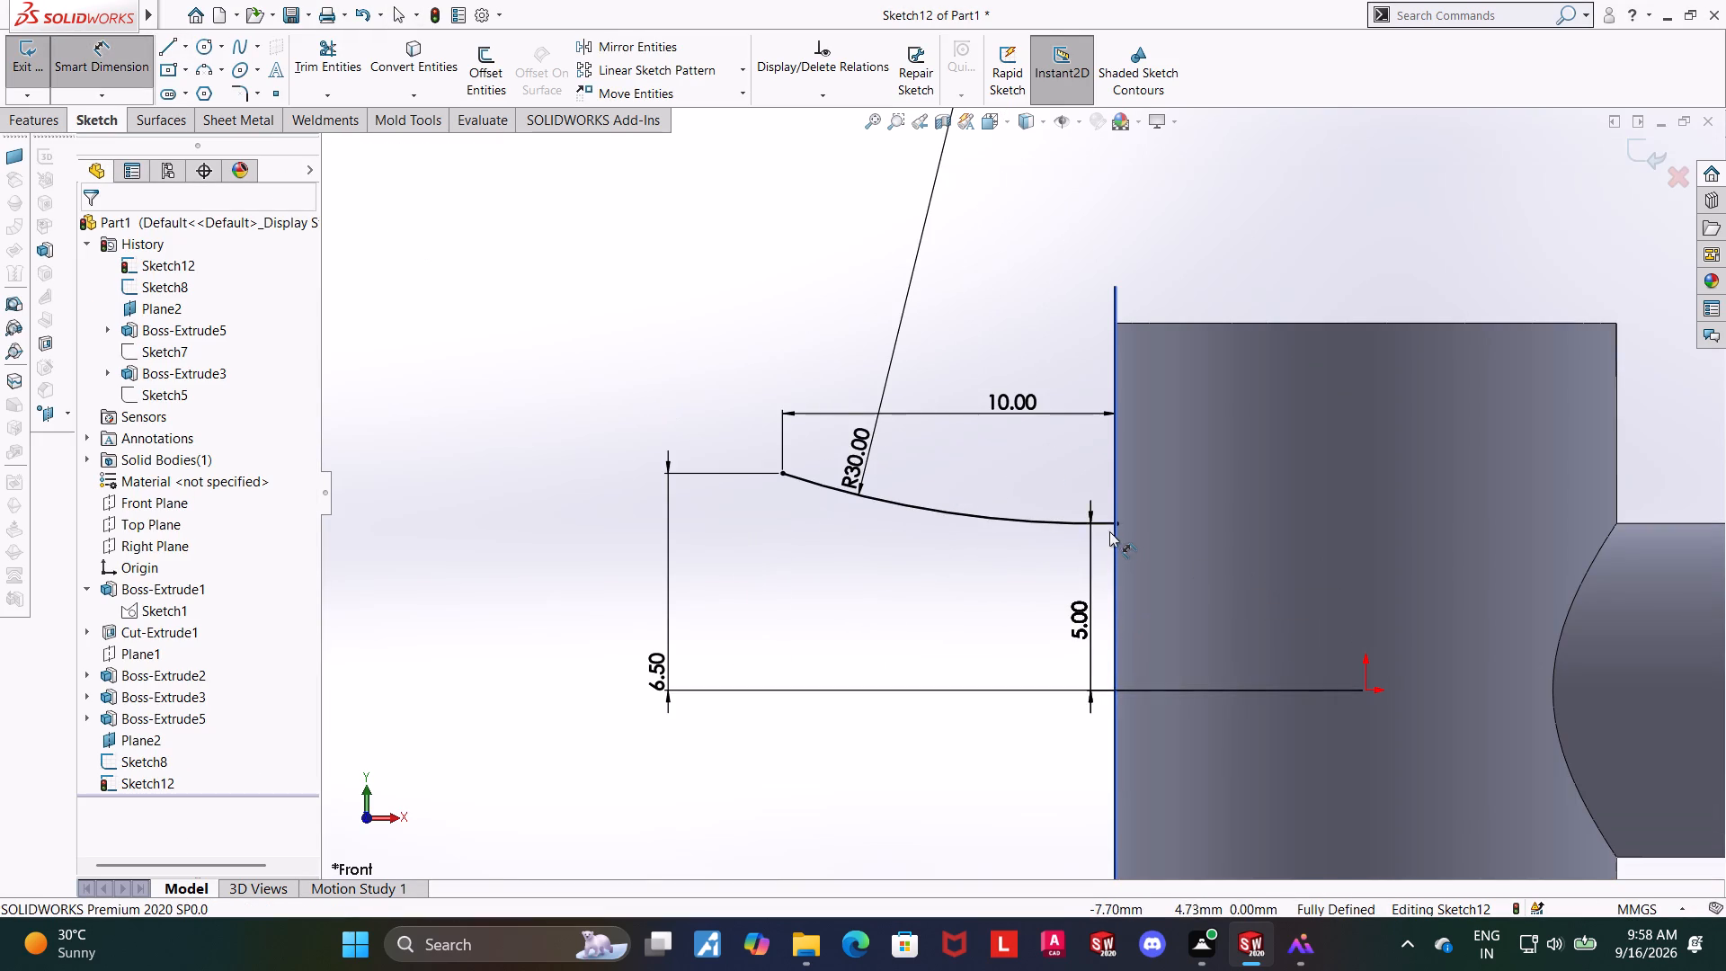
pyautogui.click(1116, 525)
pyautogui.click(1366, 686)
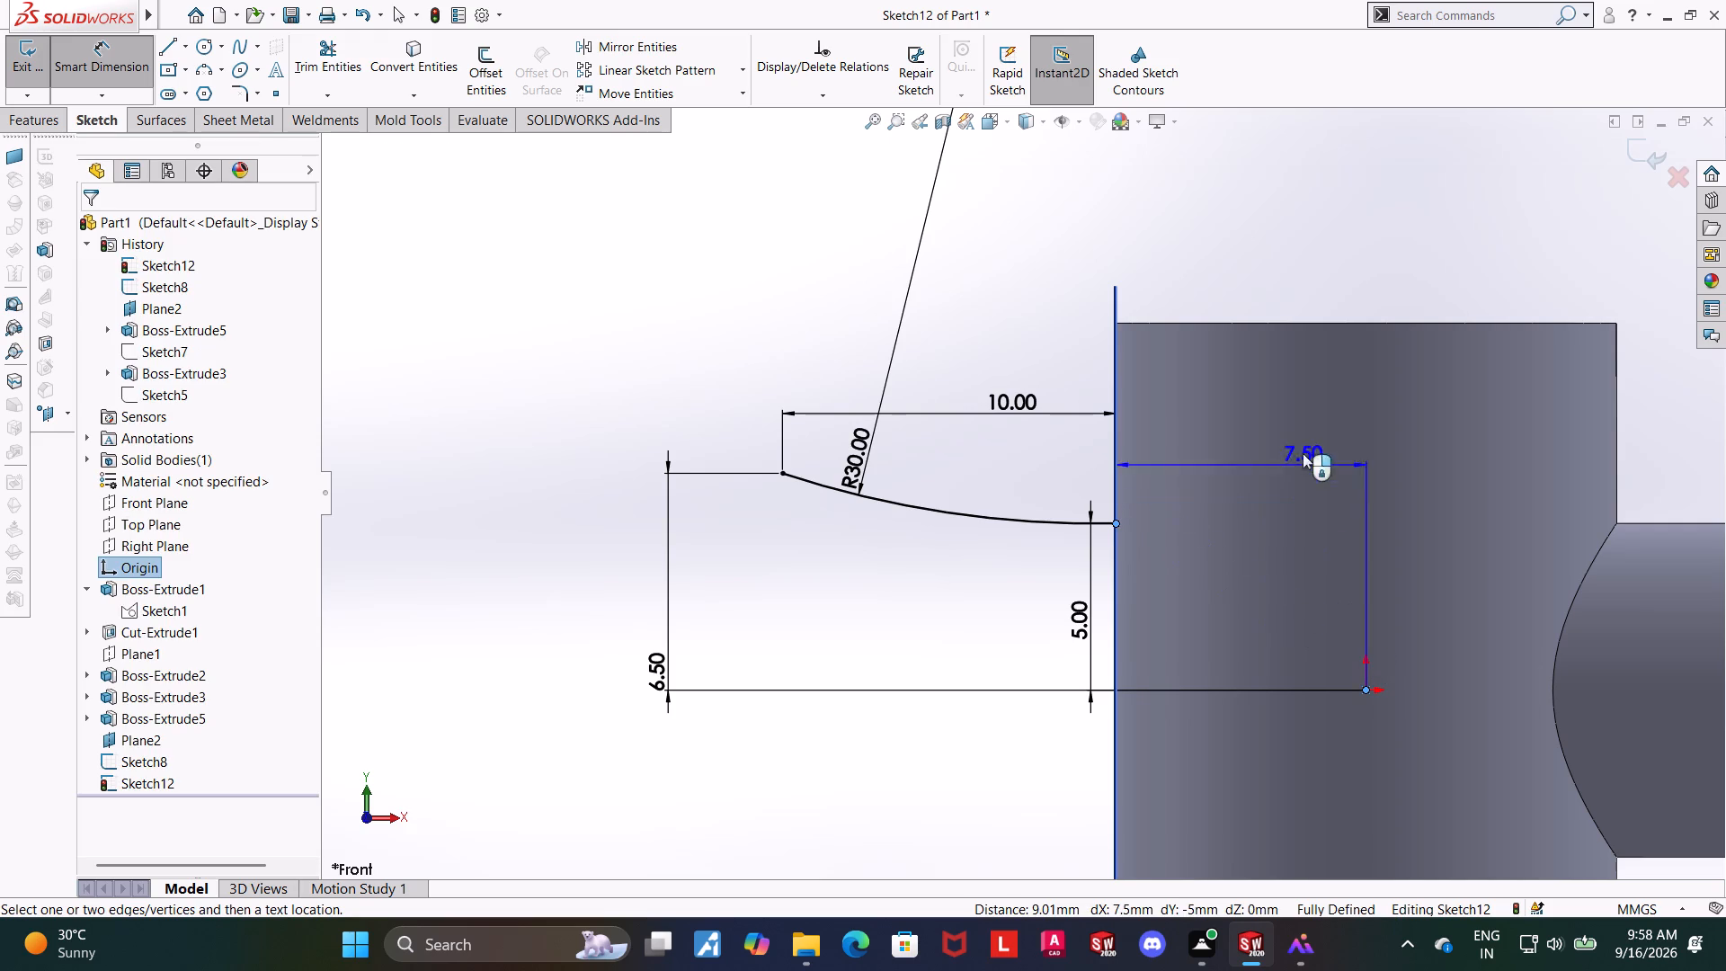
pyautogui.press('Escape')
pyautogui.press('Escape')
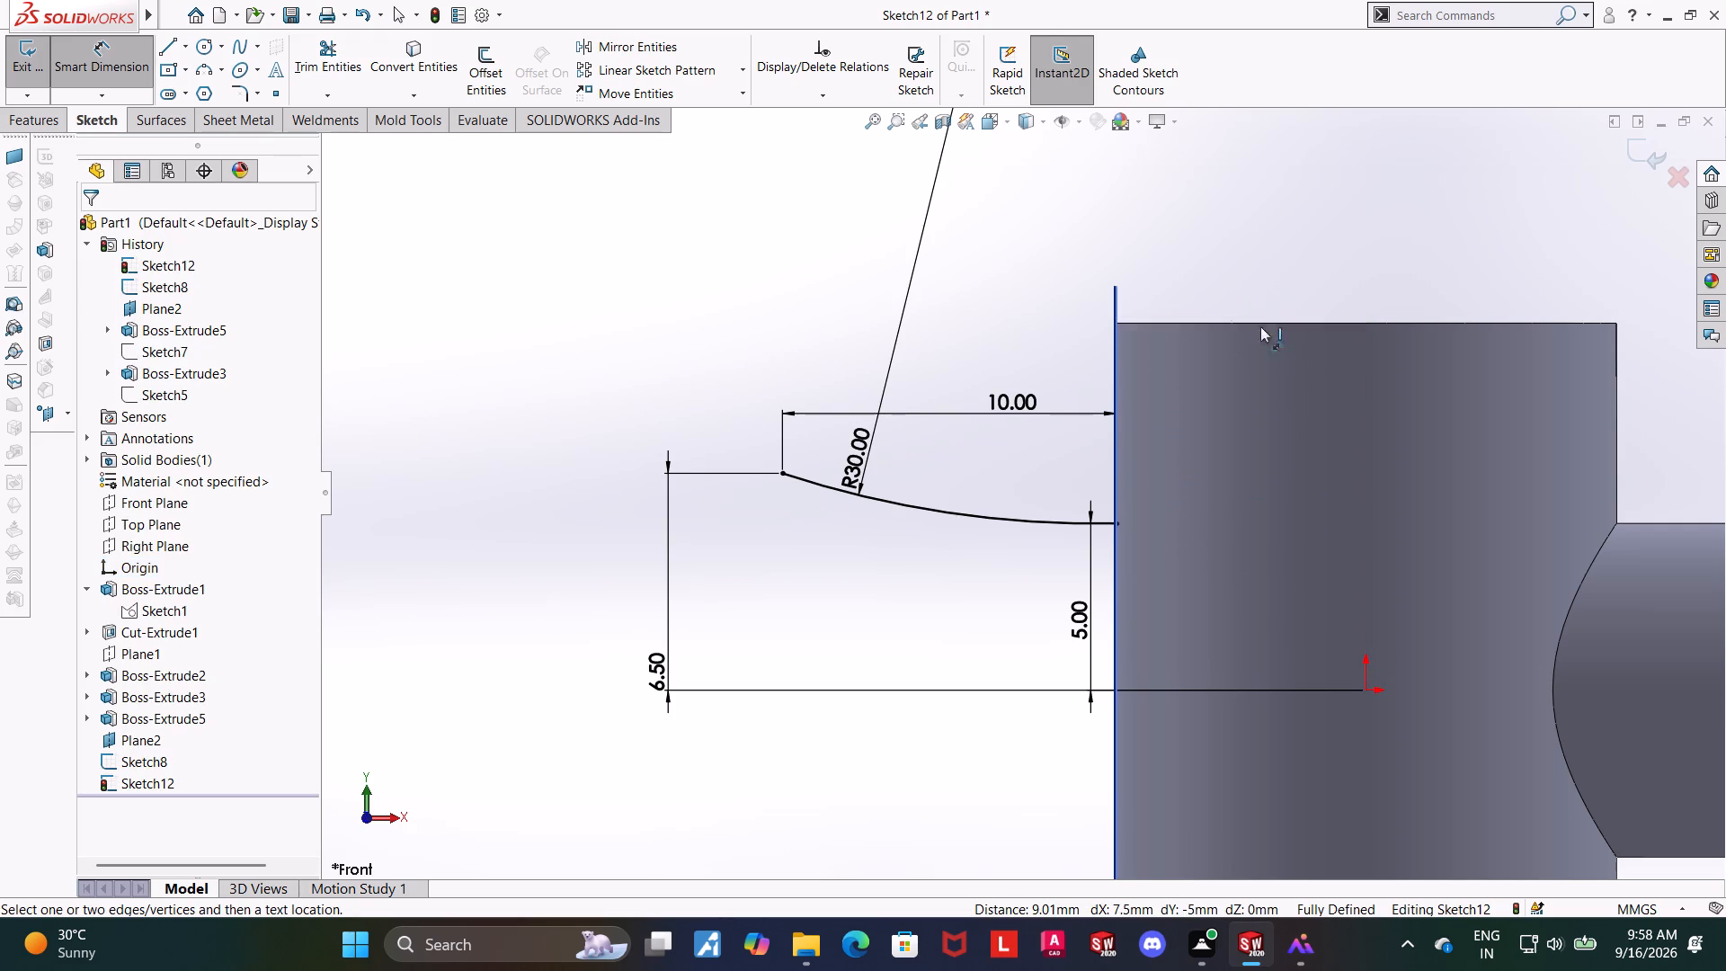
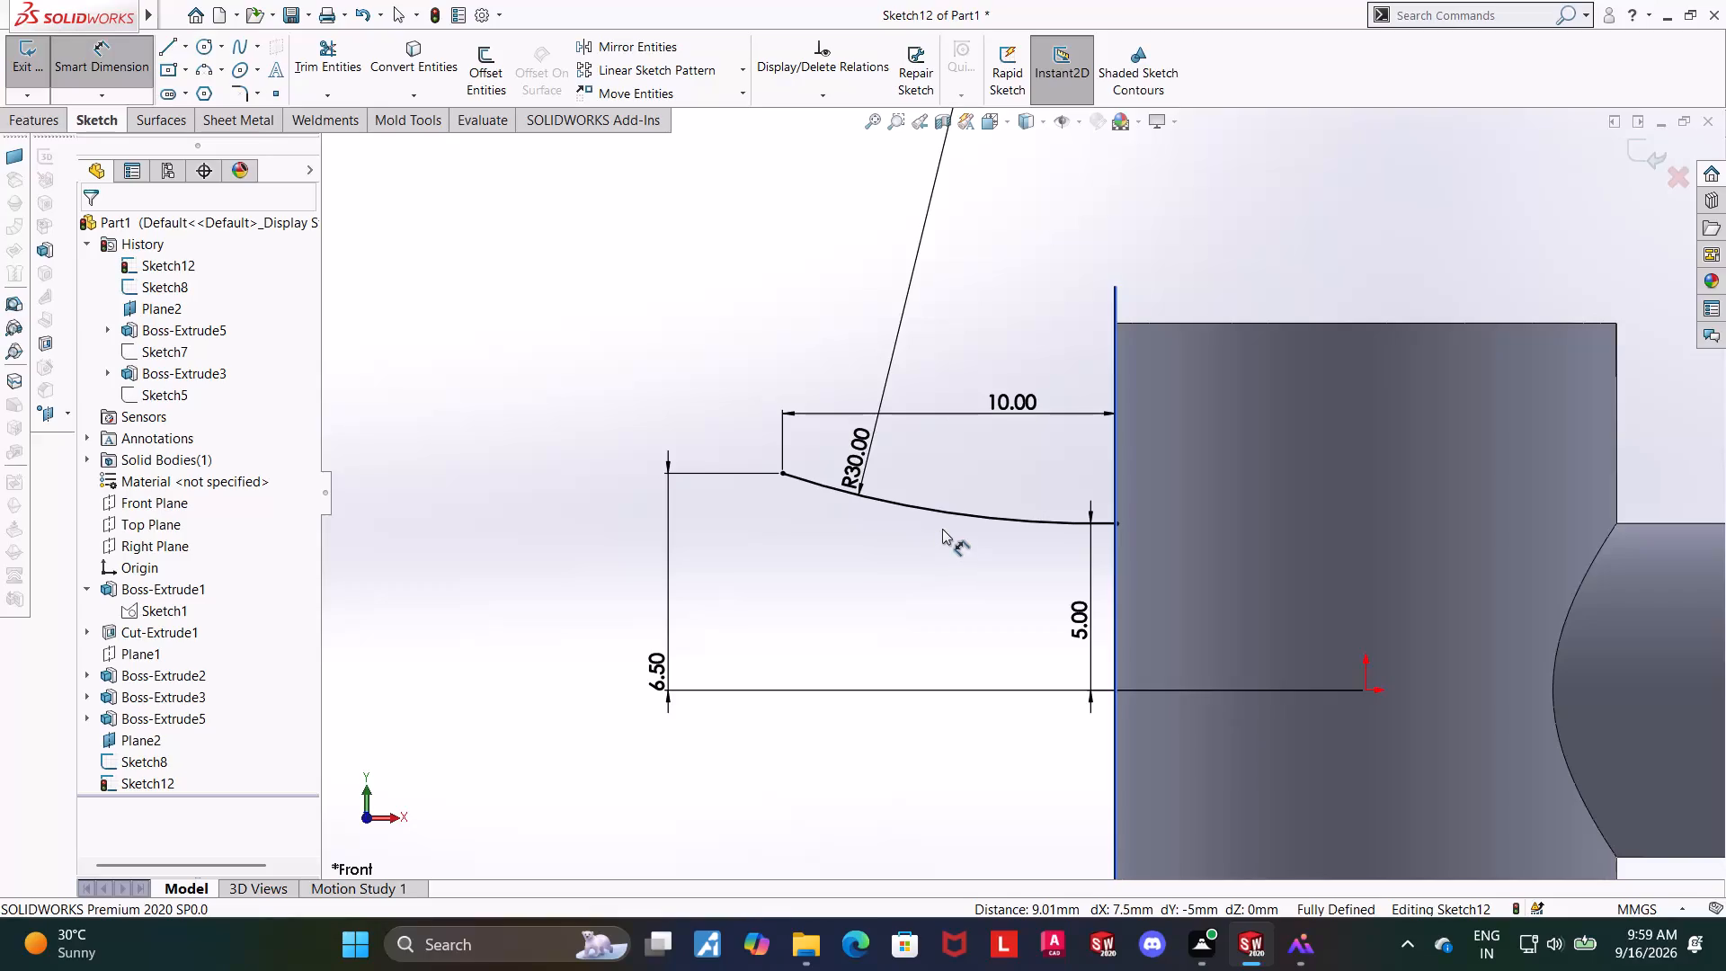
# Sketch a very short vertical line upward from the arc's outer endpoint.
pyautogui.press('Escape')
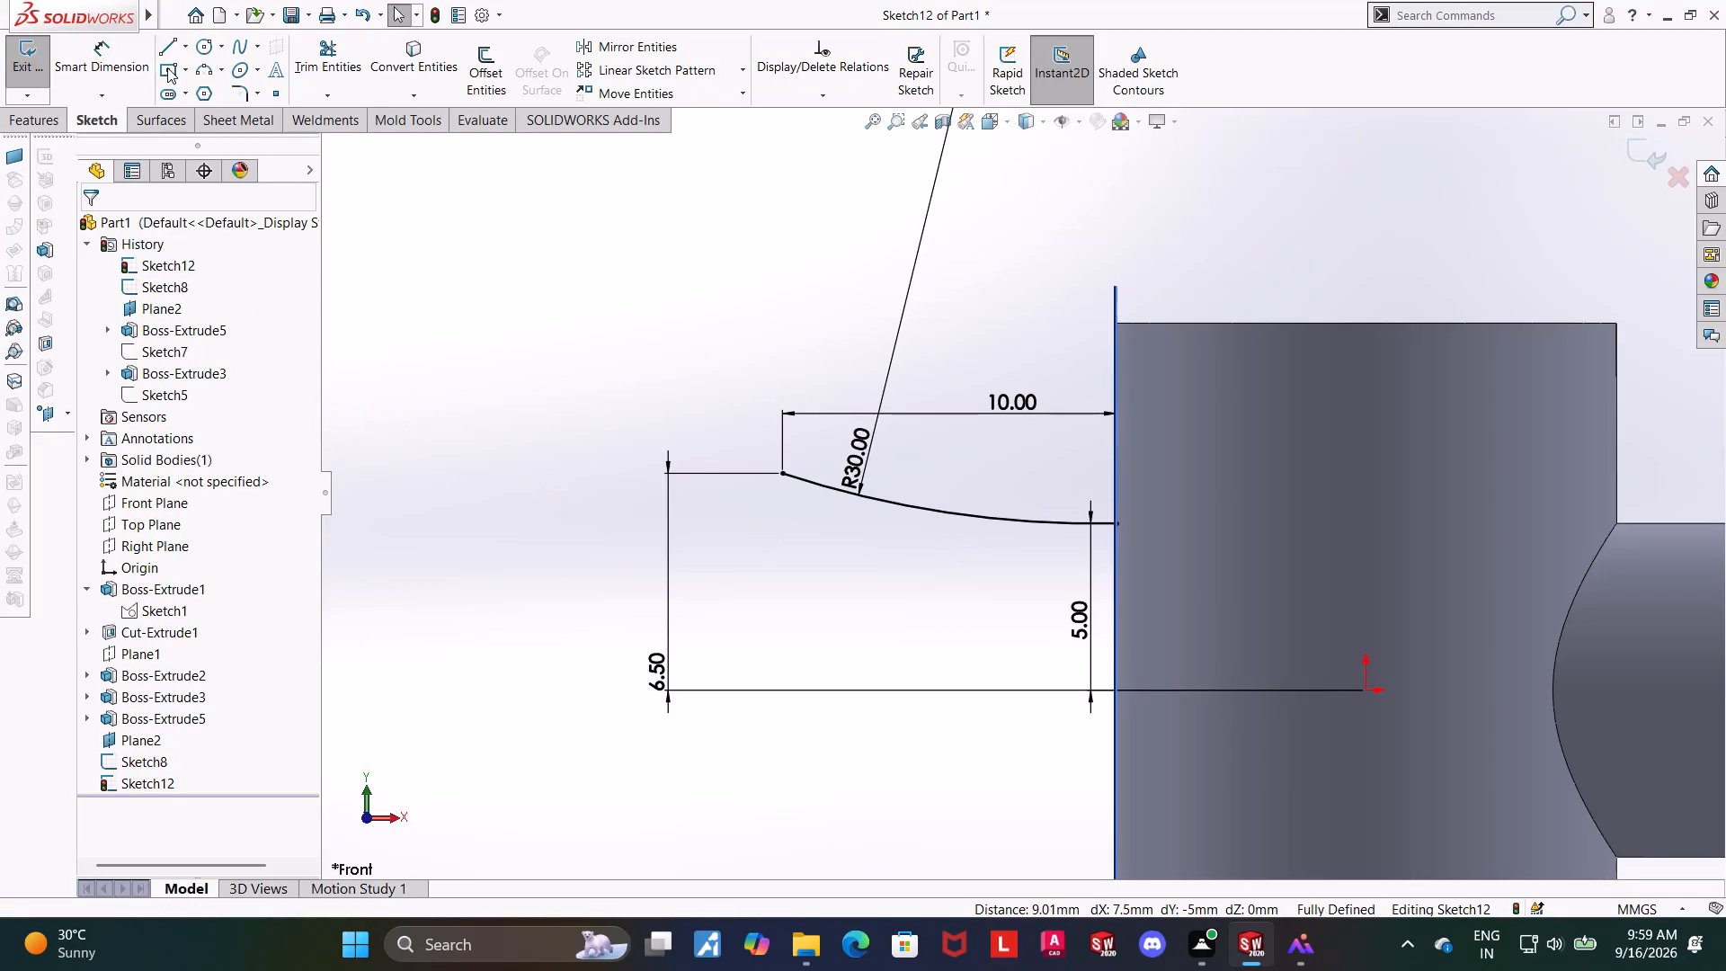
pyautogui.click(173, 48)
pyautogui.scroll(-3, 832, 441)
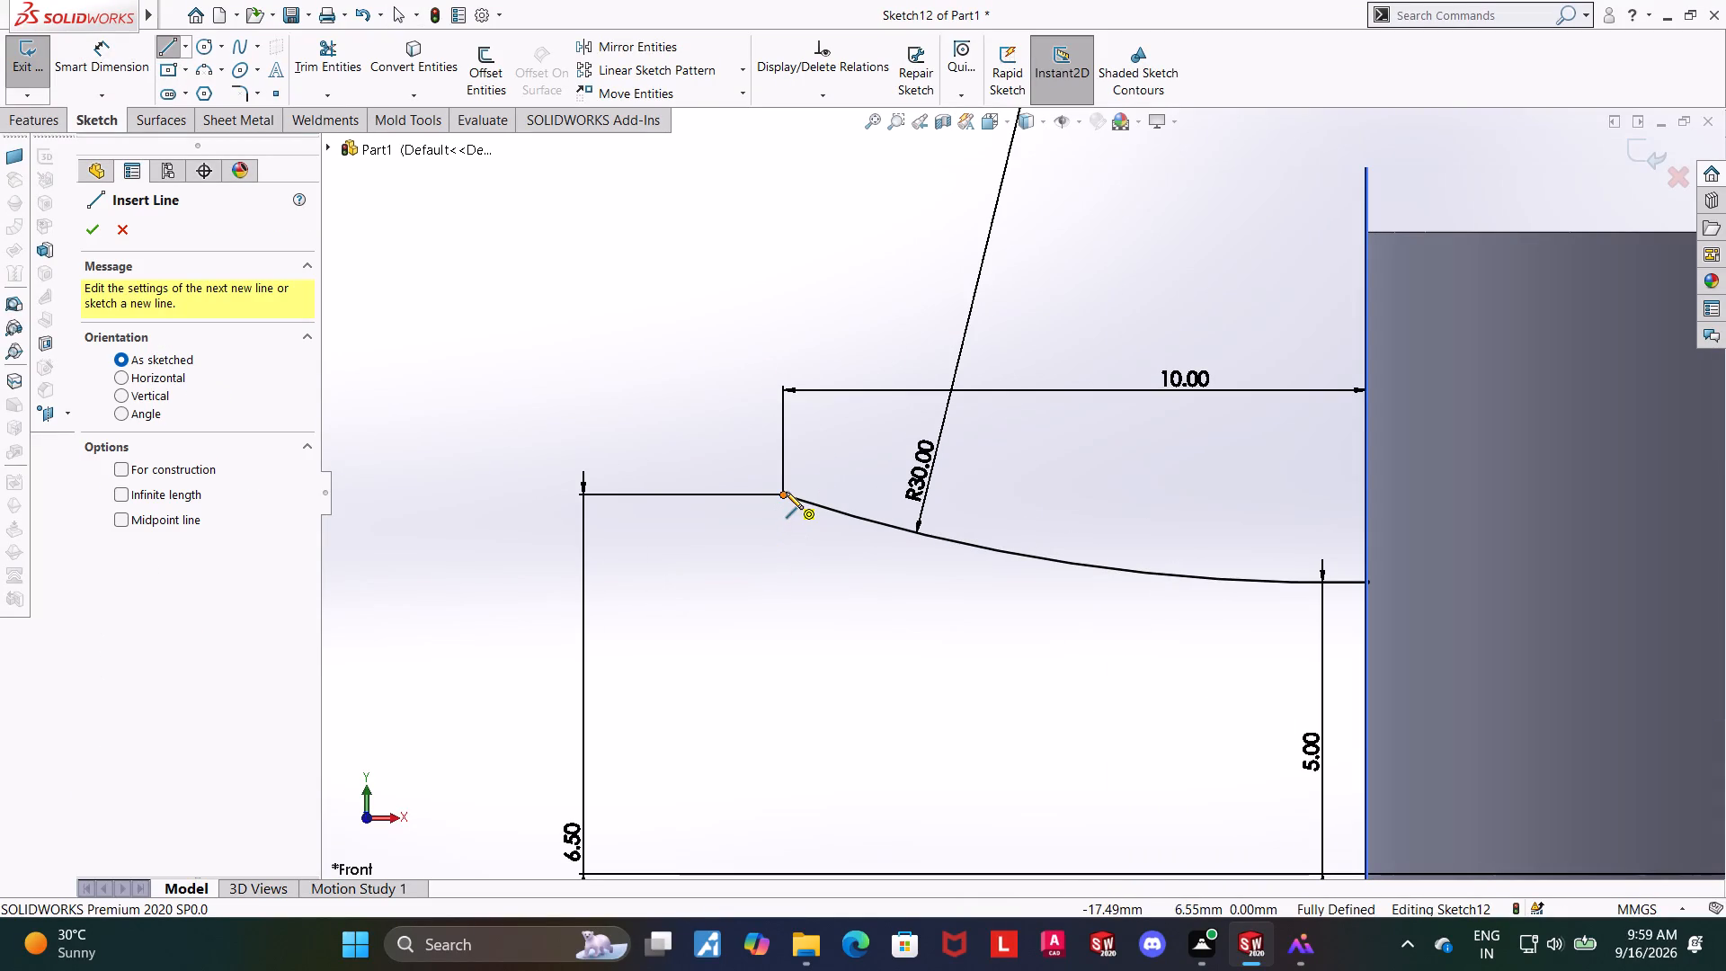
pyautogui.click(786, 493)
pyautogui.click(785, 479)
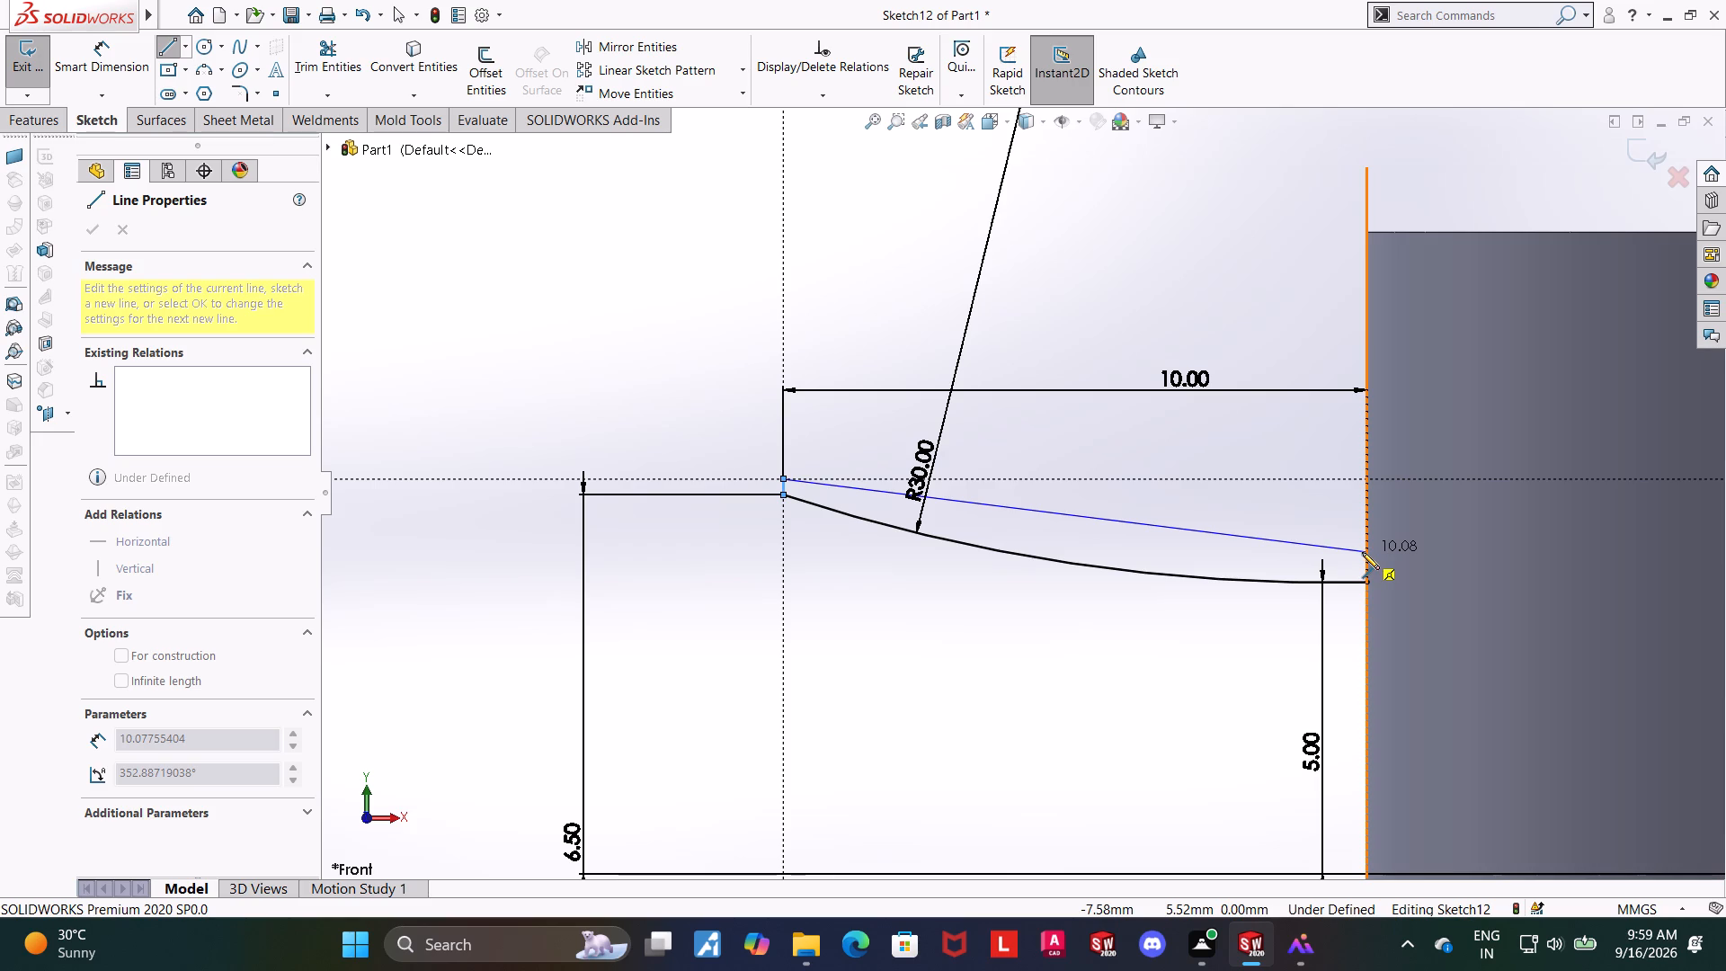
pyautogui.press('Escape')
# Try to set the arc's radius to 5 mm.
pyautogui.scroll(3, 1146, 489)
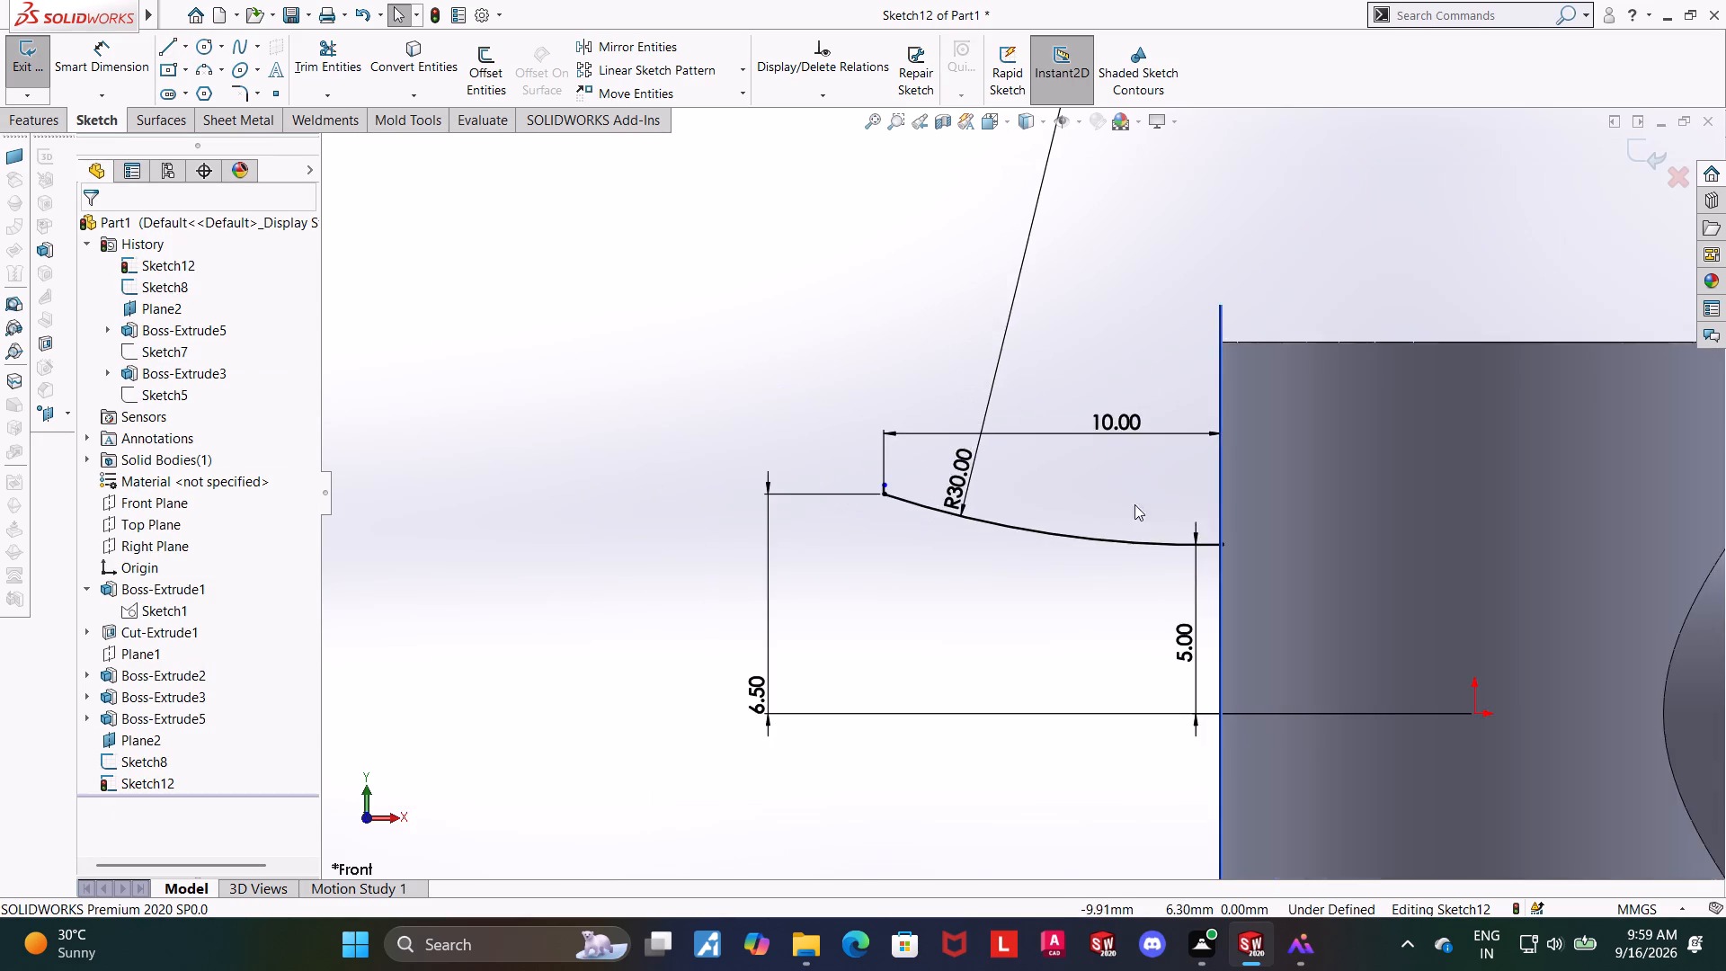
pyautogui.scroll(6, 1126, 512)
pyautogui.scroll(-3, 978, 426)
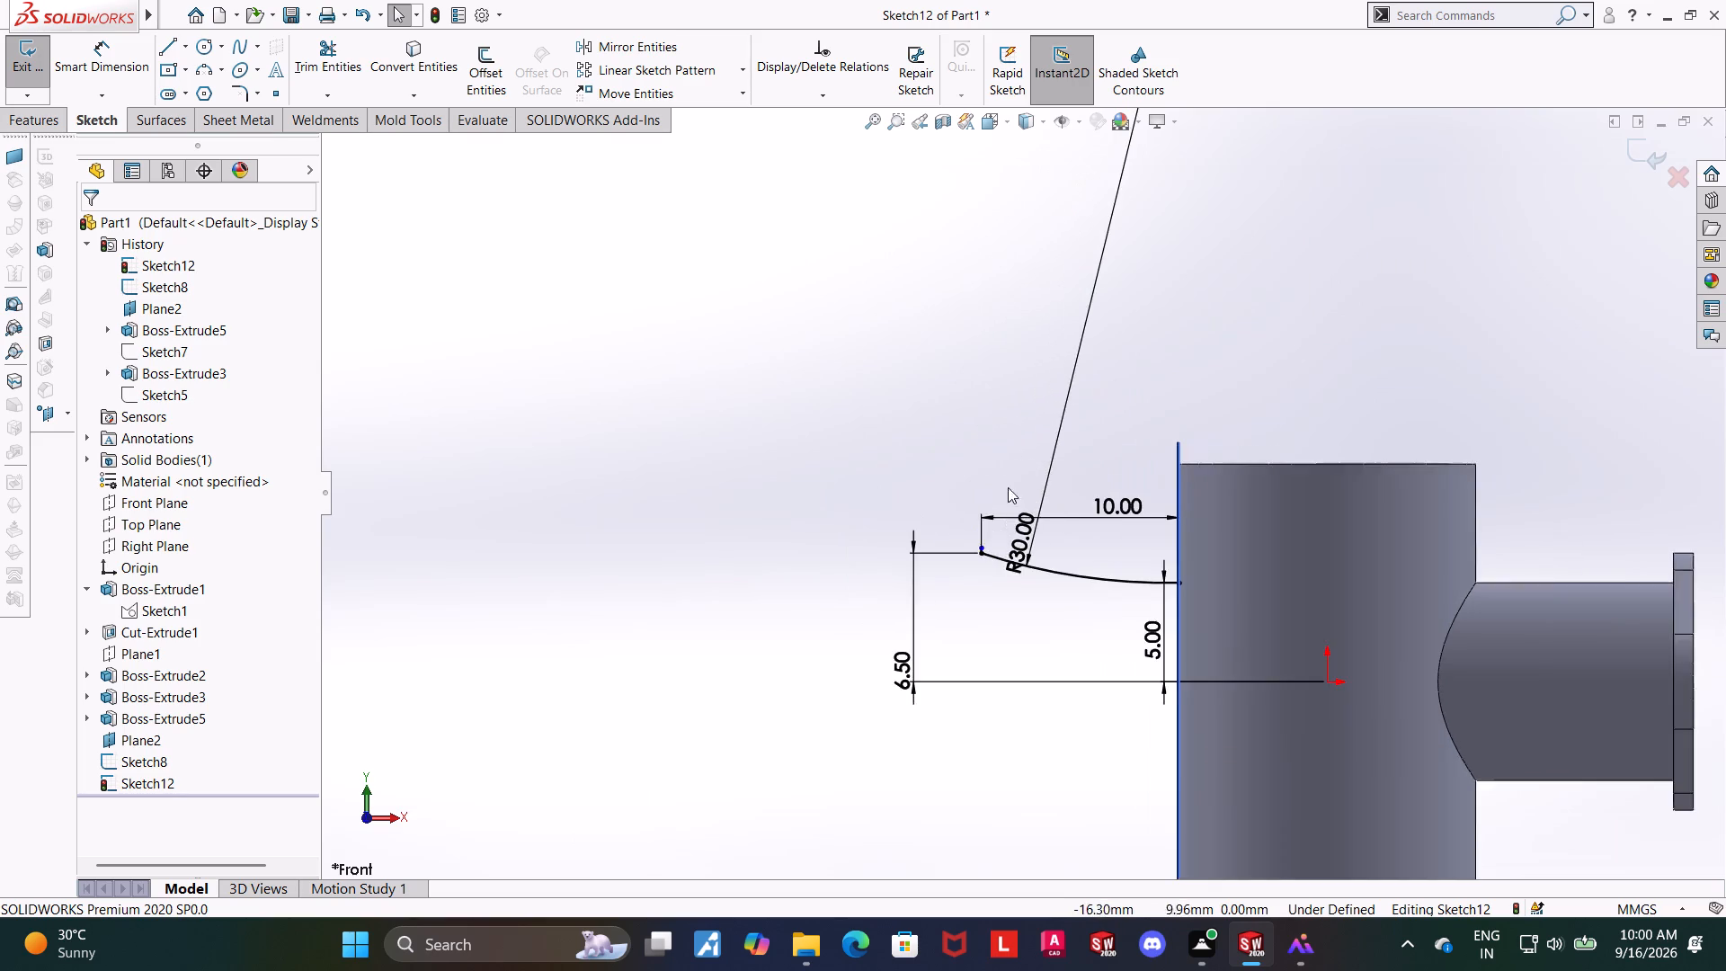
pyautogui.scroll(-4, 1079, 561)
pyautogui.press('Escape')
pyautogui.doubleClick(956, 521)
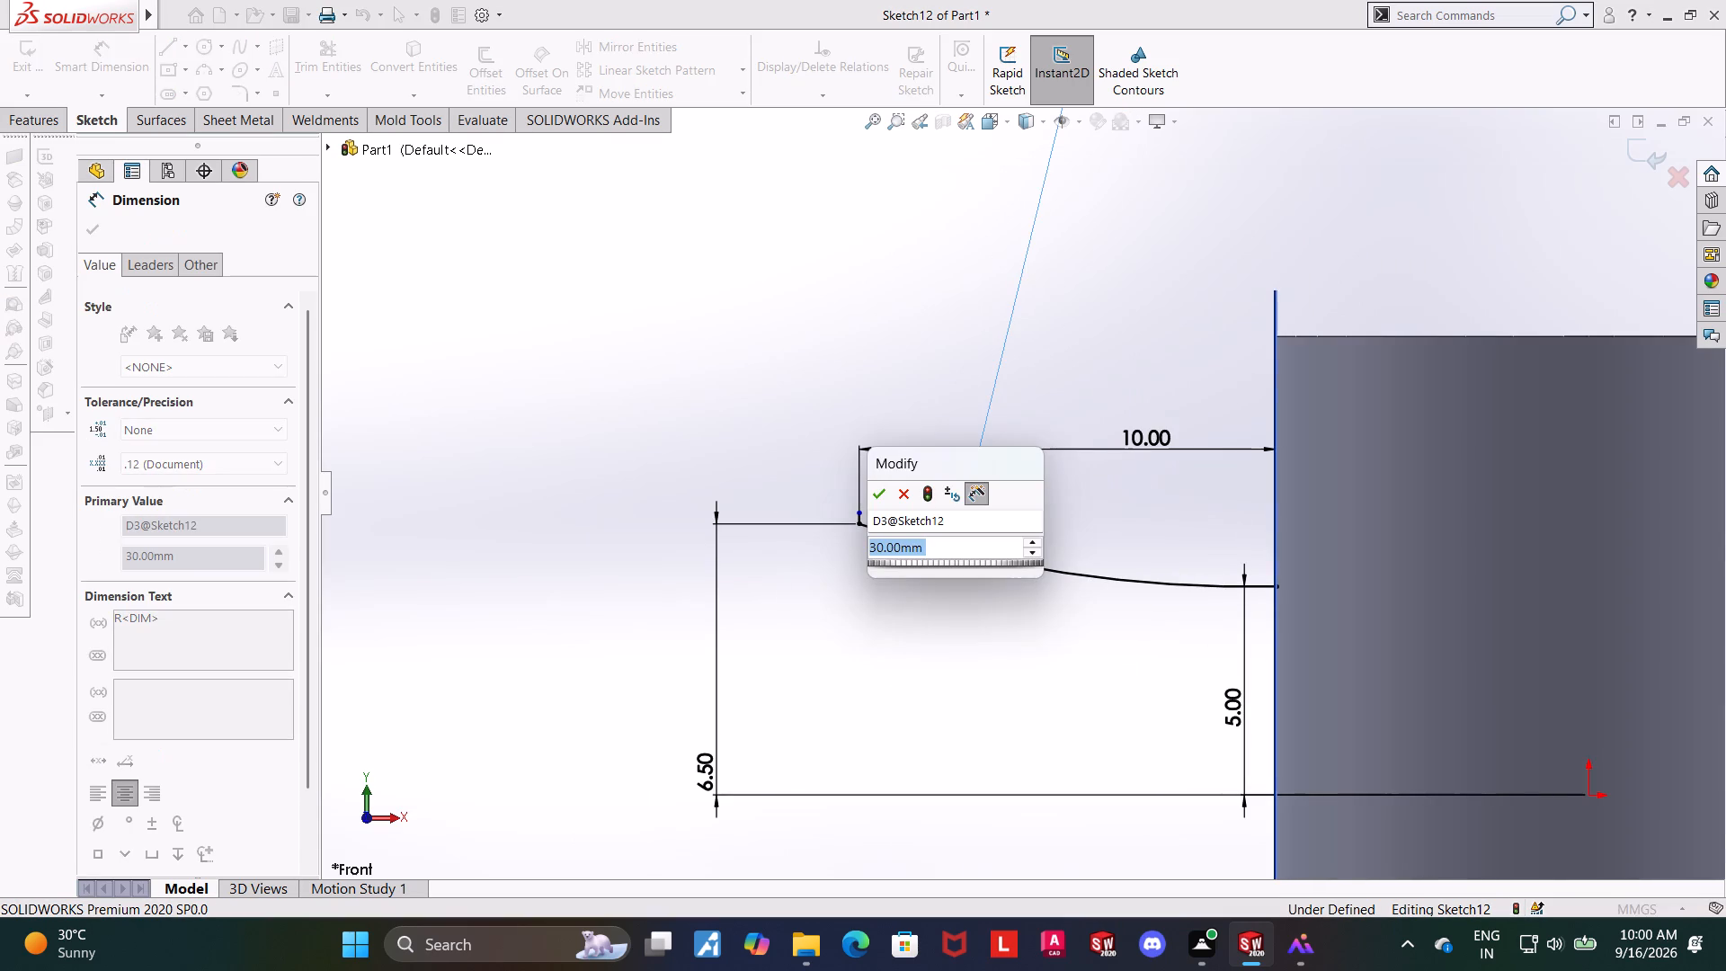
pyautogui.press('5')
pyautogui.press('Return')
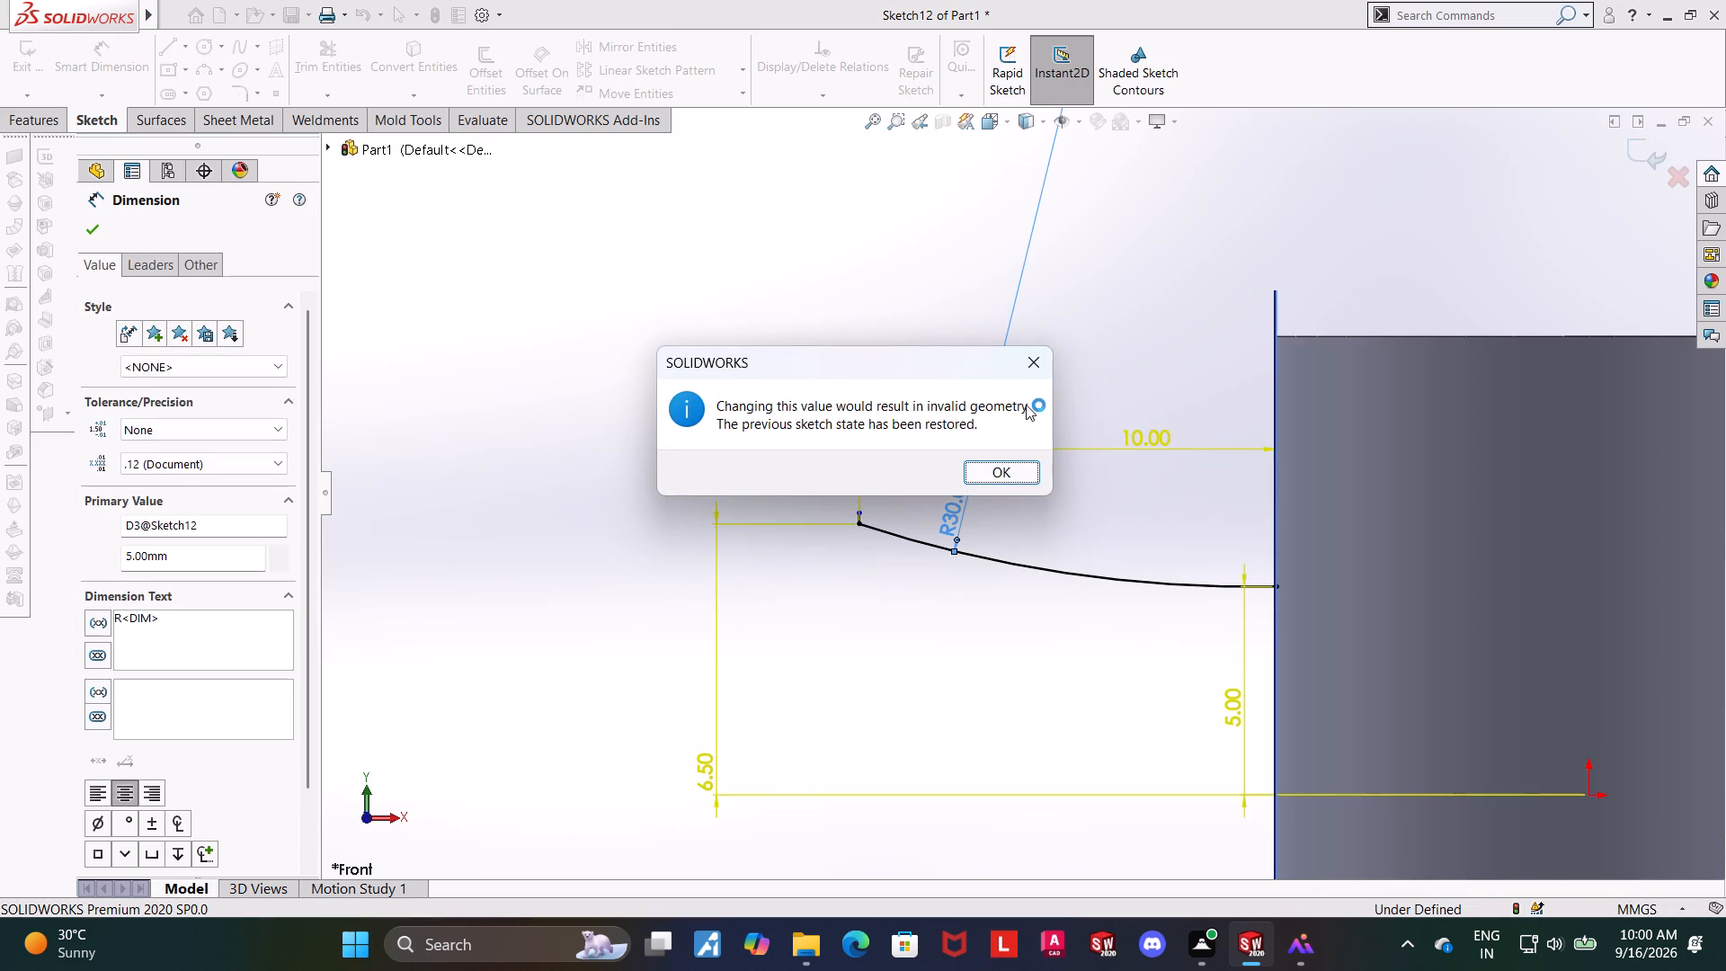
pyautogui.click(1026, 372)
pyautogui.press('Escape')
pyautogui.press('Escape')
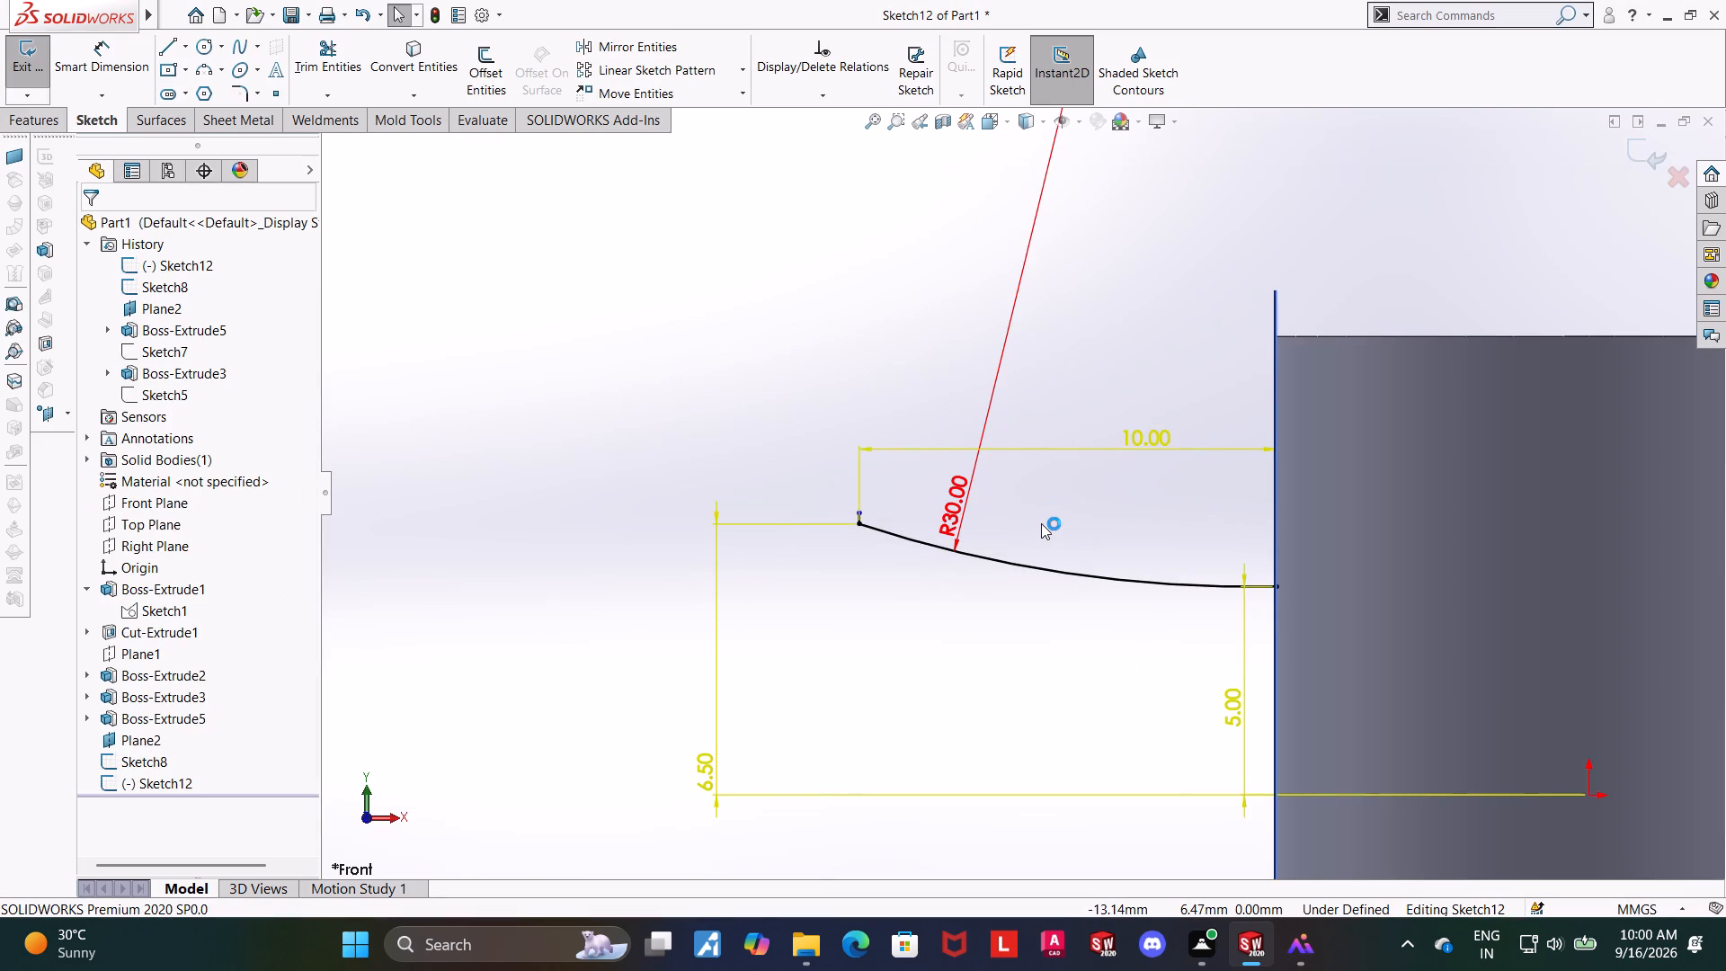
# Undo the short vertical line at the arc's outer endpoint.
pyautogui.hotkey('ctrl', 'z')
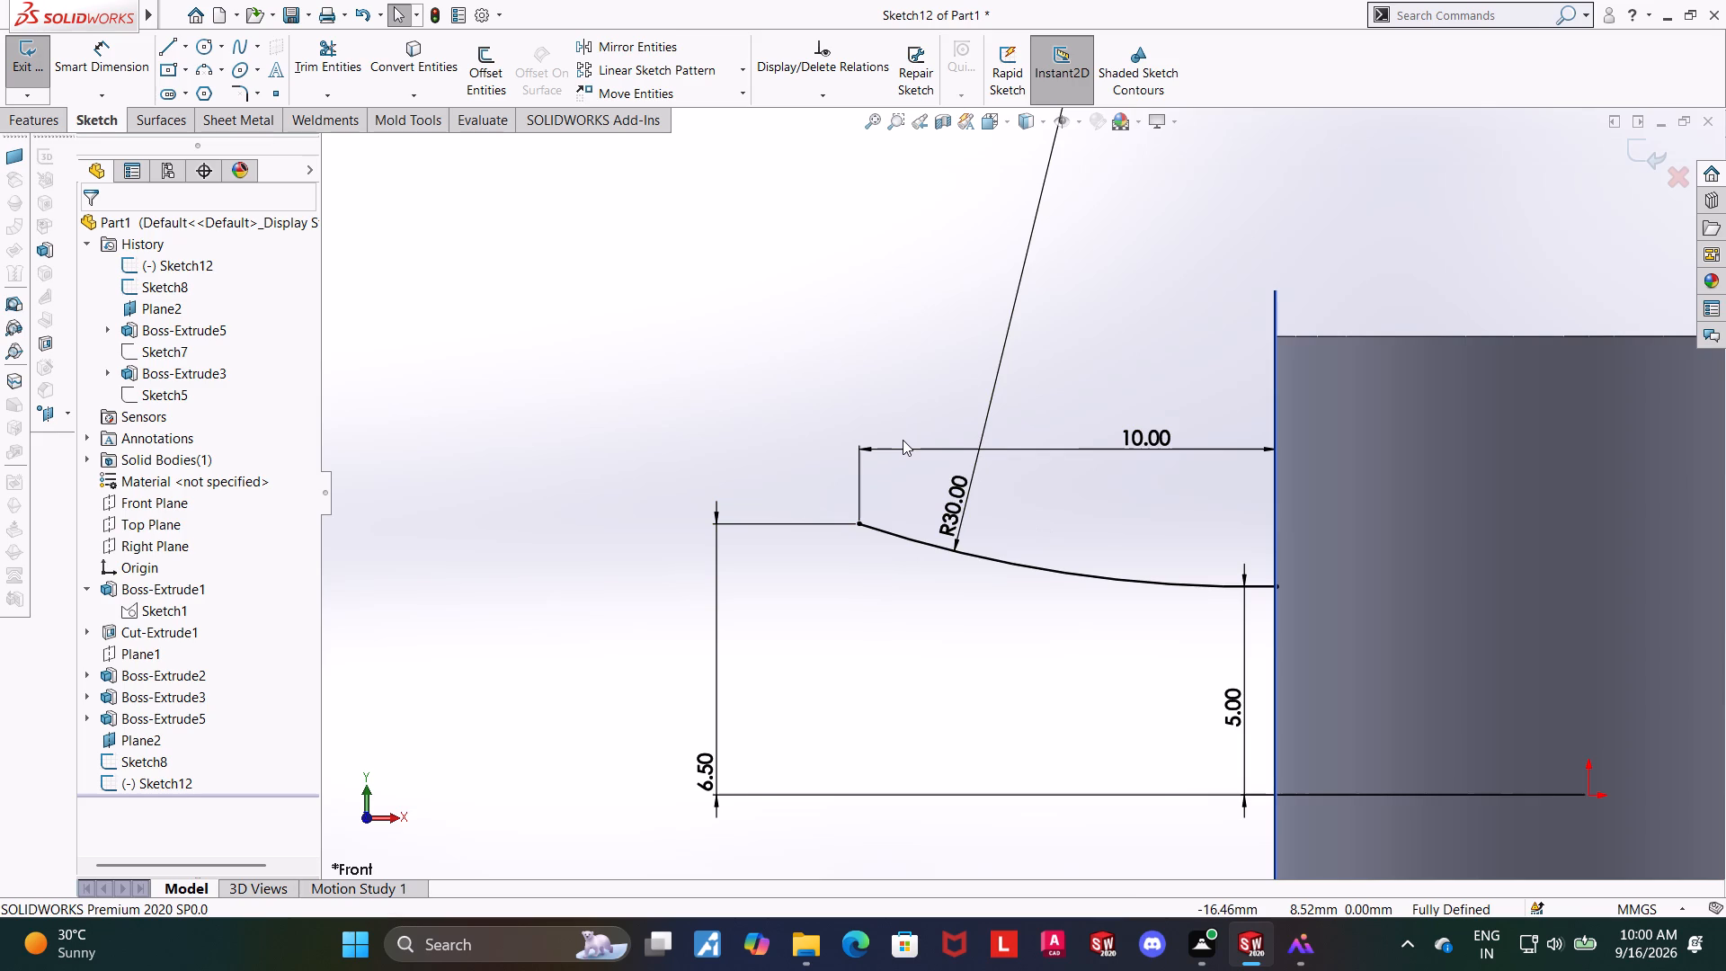
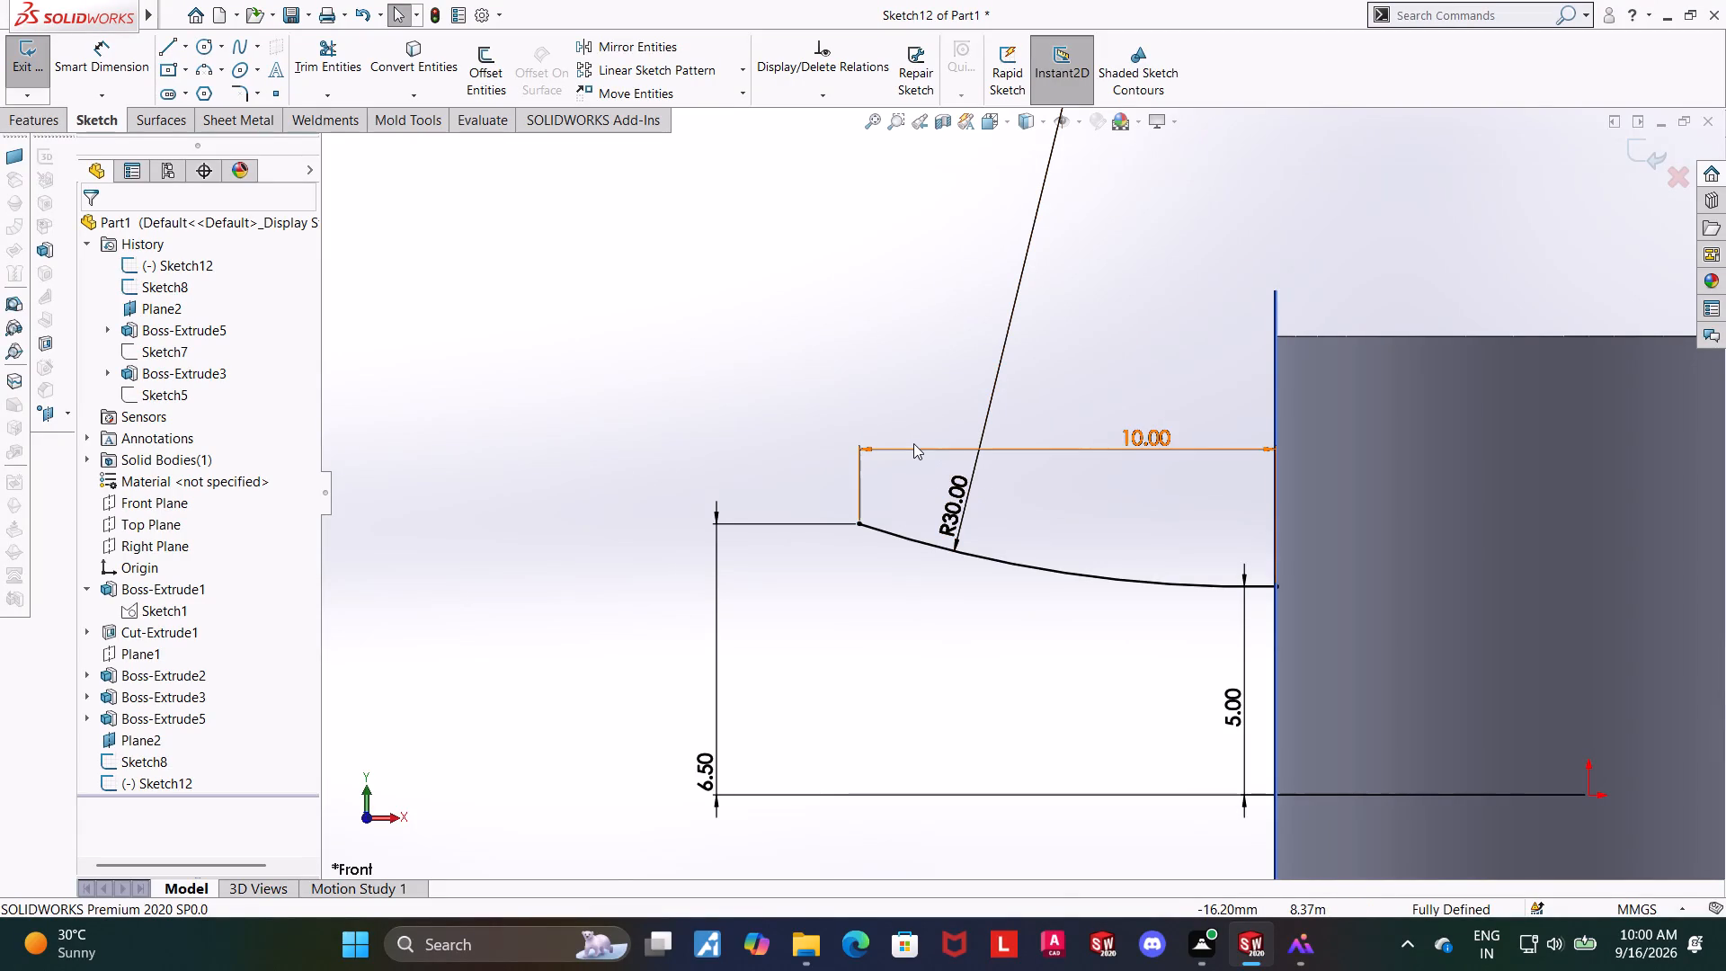
# Set the arc's radius to 50 mm.
pyautogui.doubleClick(965, 505)
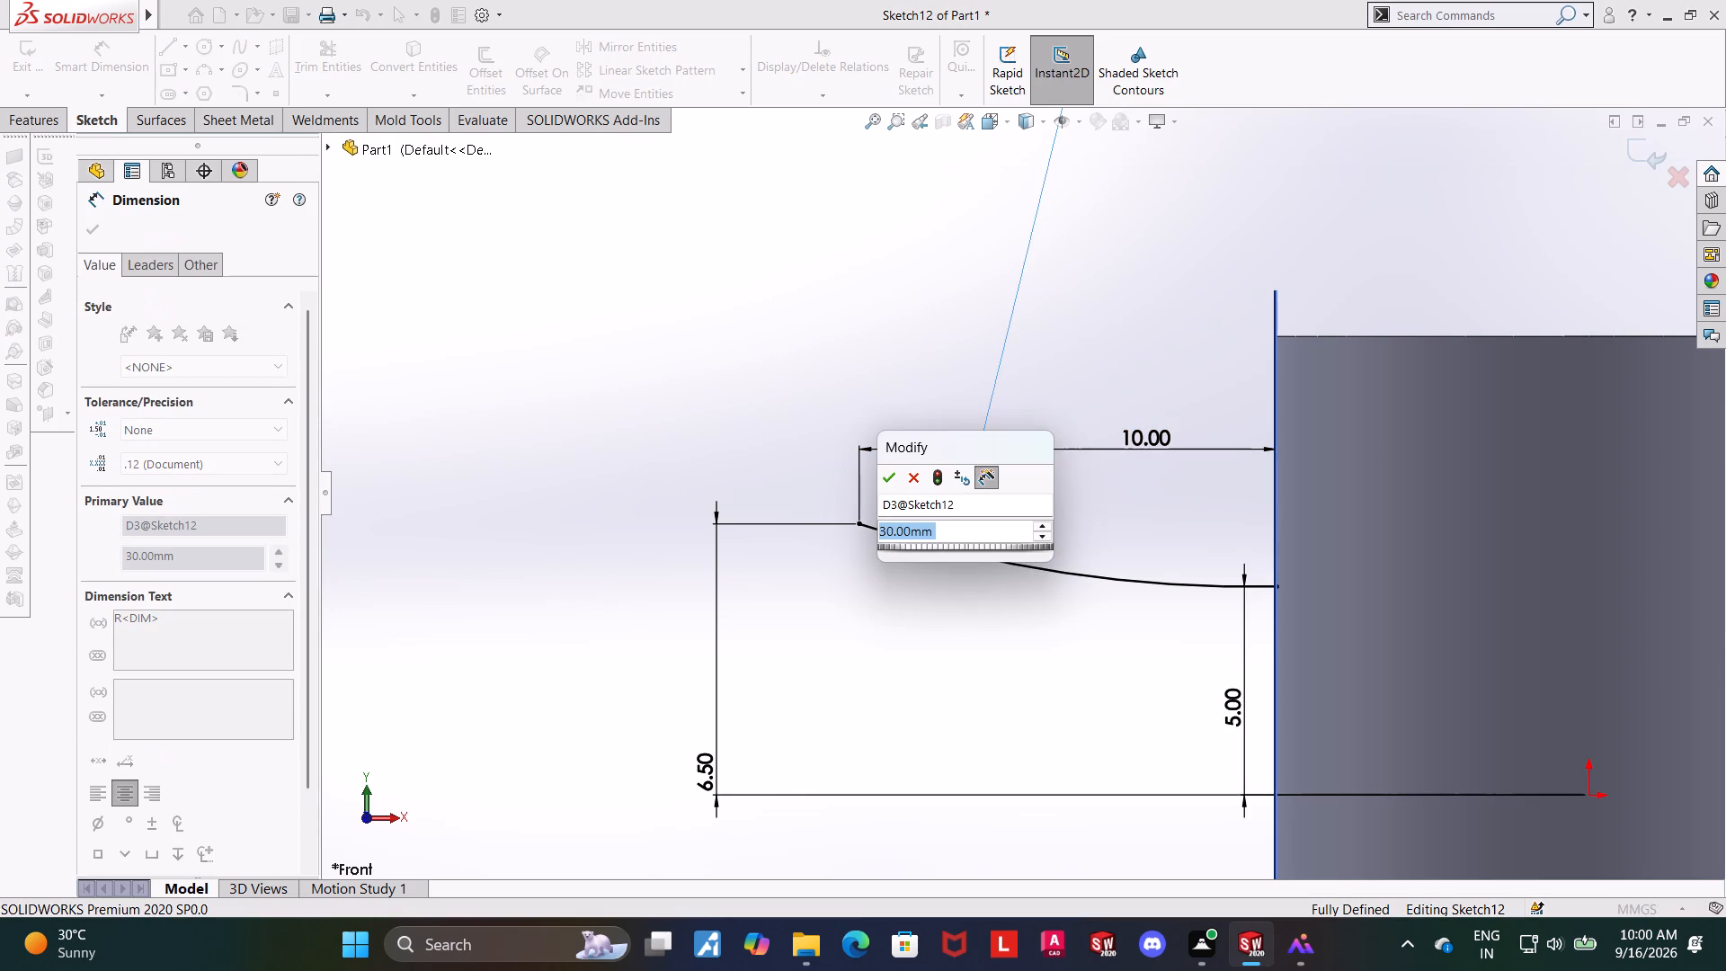
pyautogui.write('50')
pyautogui.press('Return')
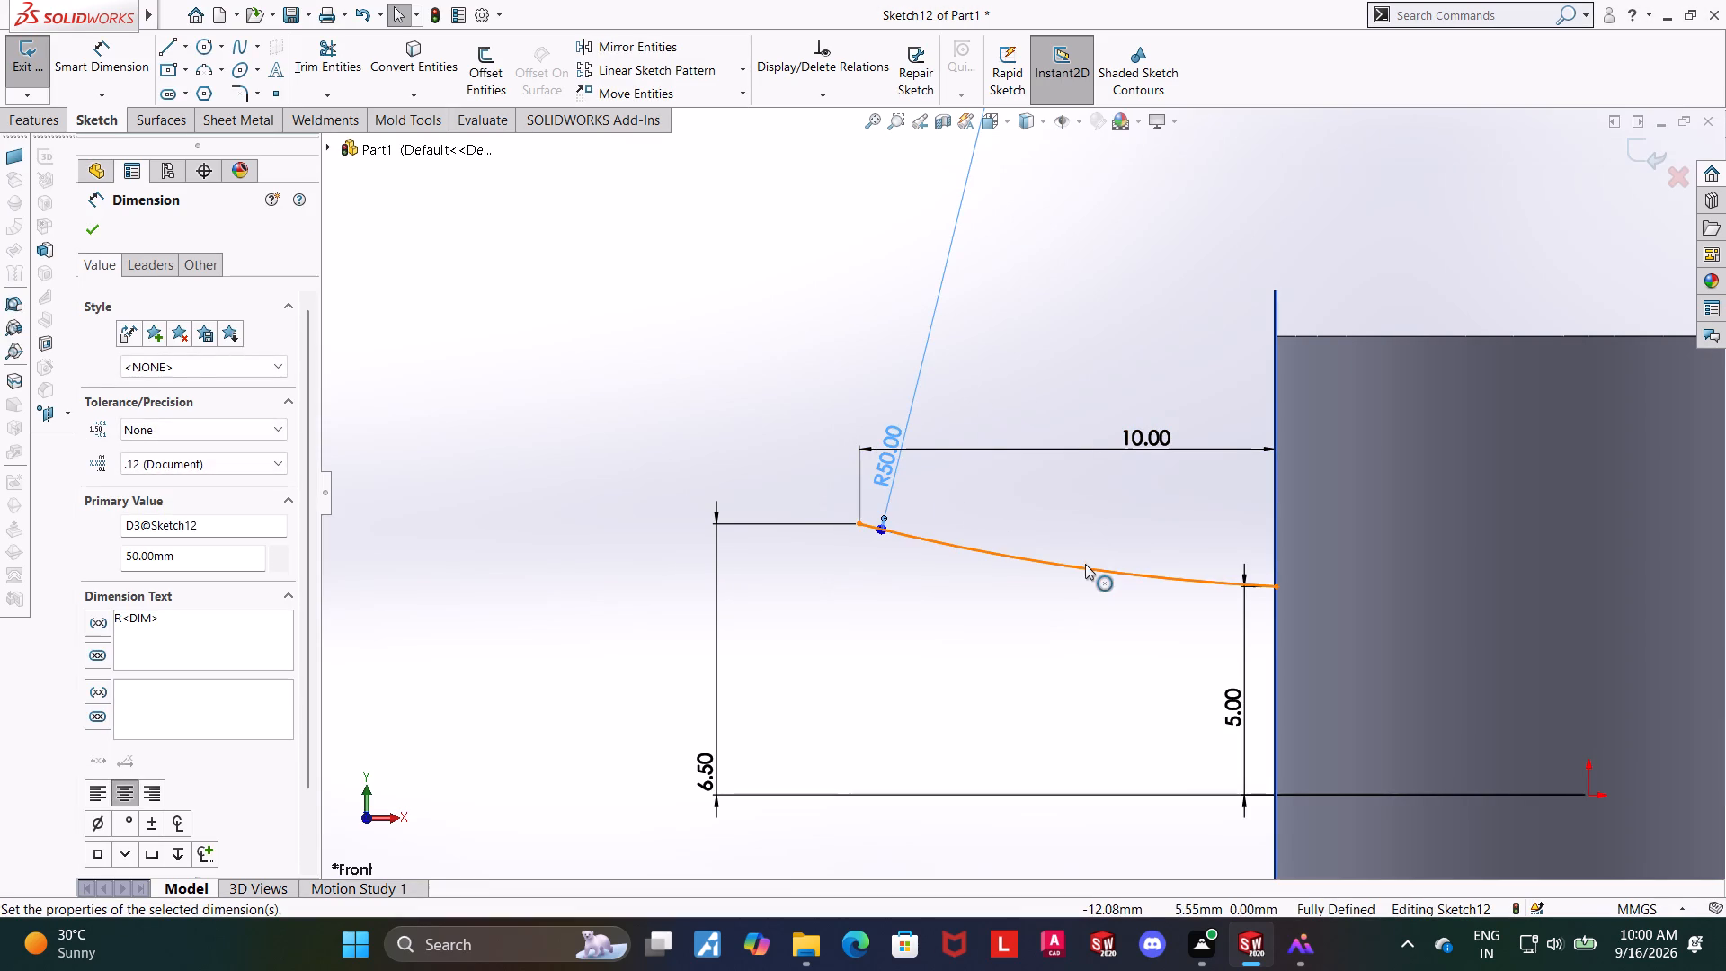
pyautogui.press('Escape')
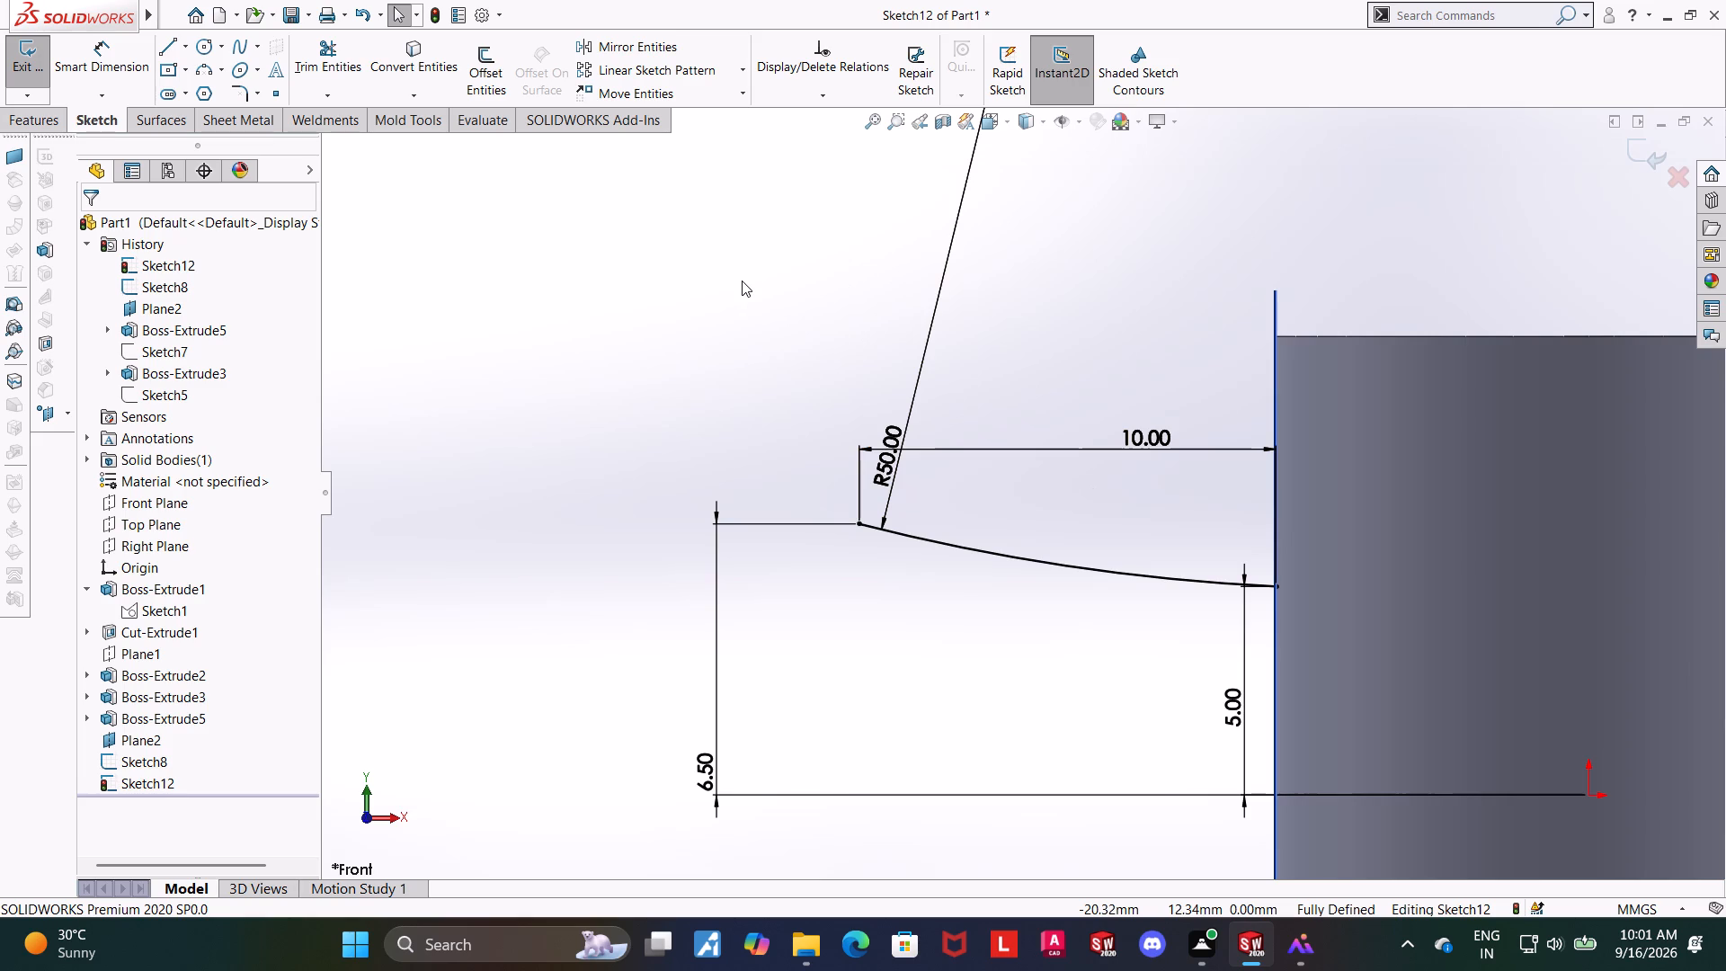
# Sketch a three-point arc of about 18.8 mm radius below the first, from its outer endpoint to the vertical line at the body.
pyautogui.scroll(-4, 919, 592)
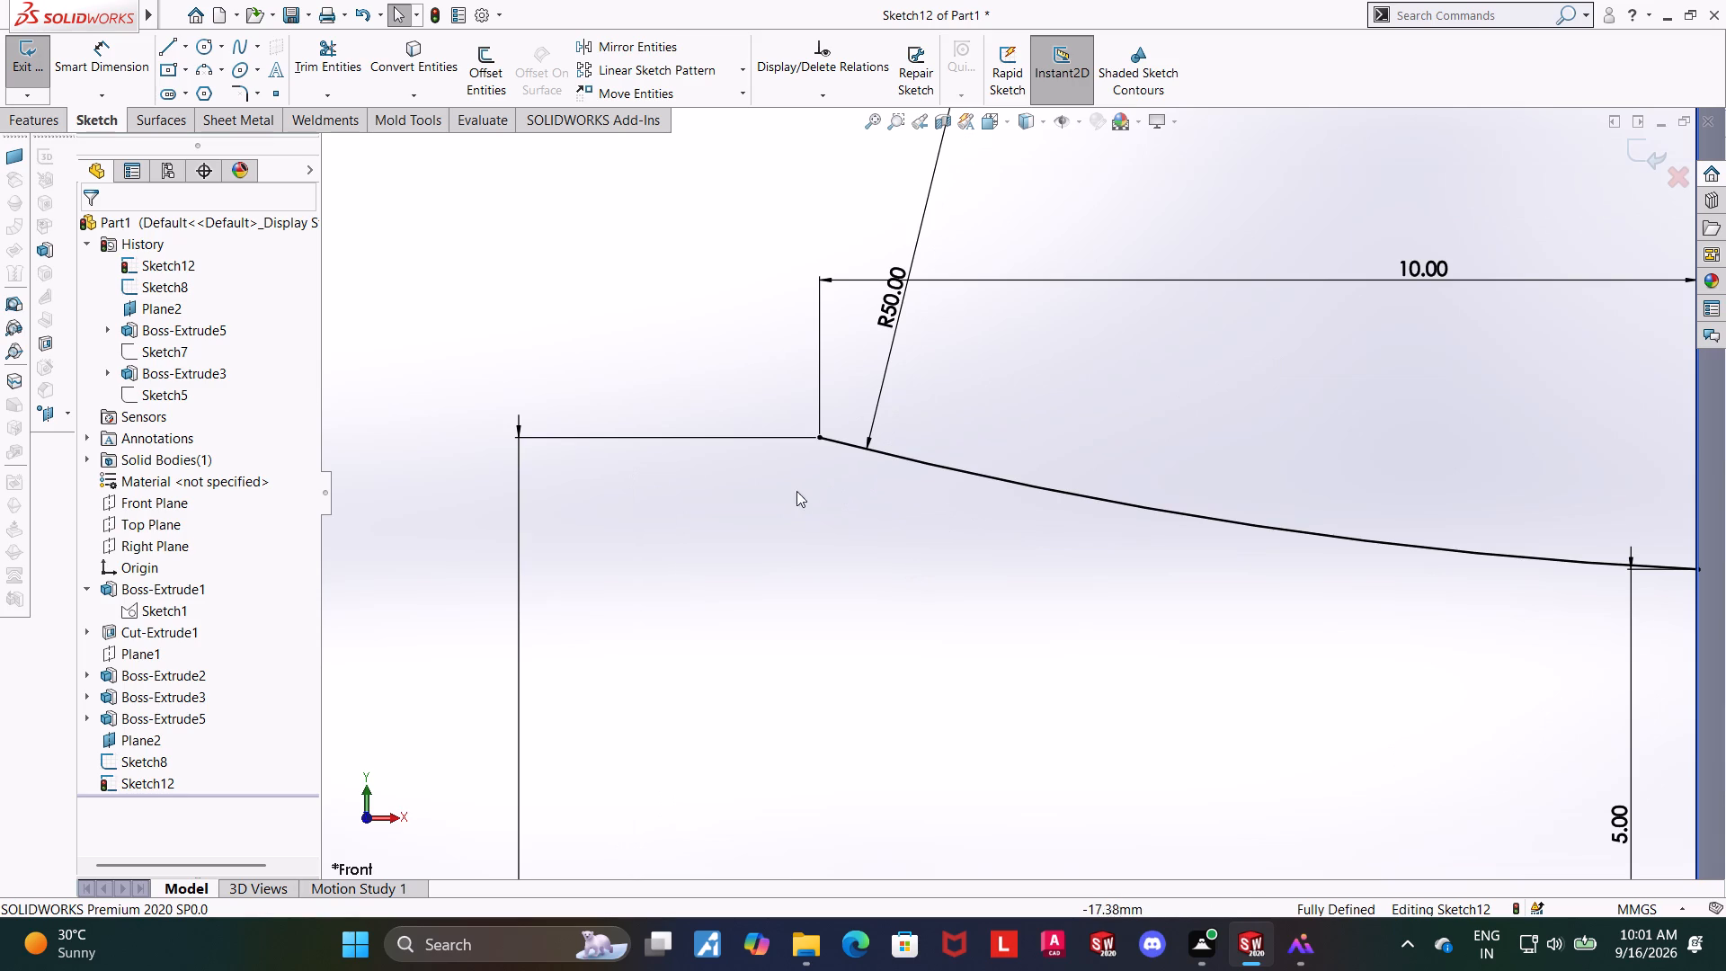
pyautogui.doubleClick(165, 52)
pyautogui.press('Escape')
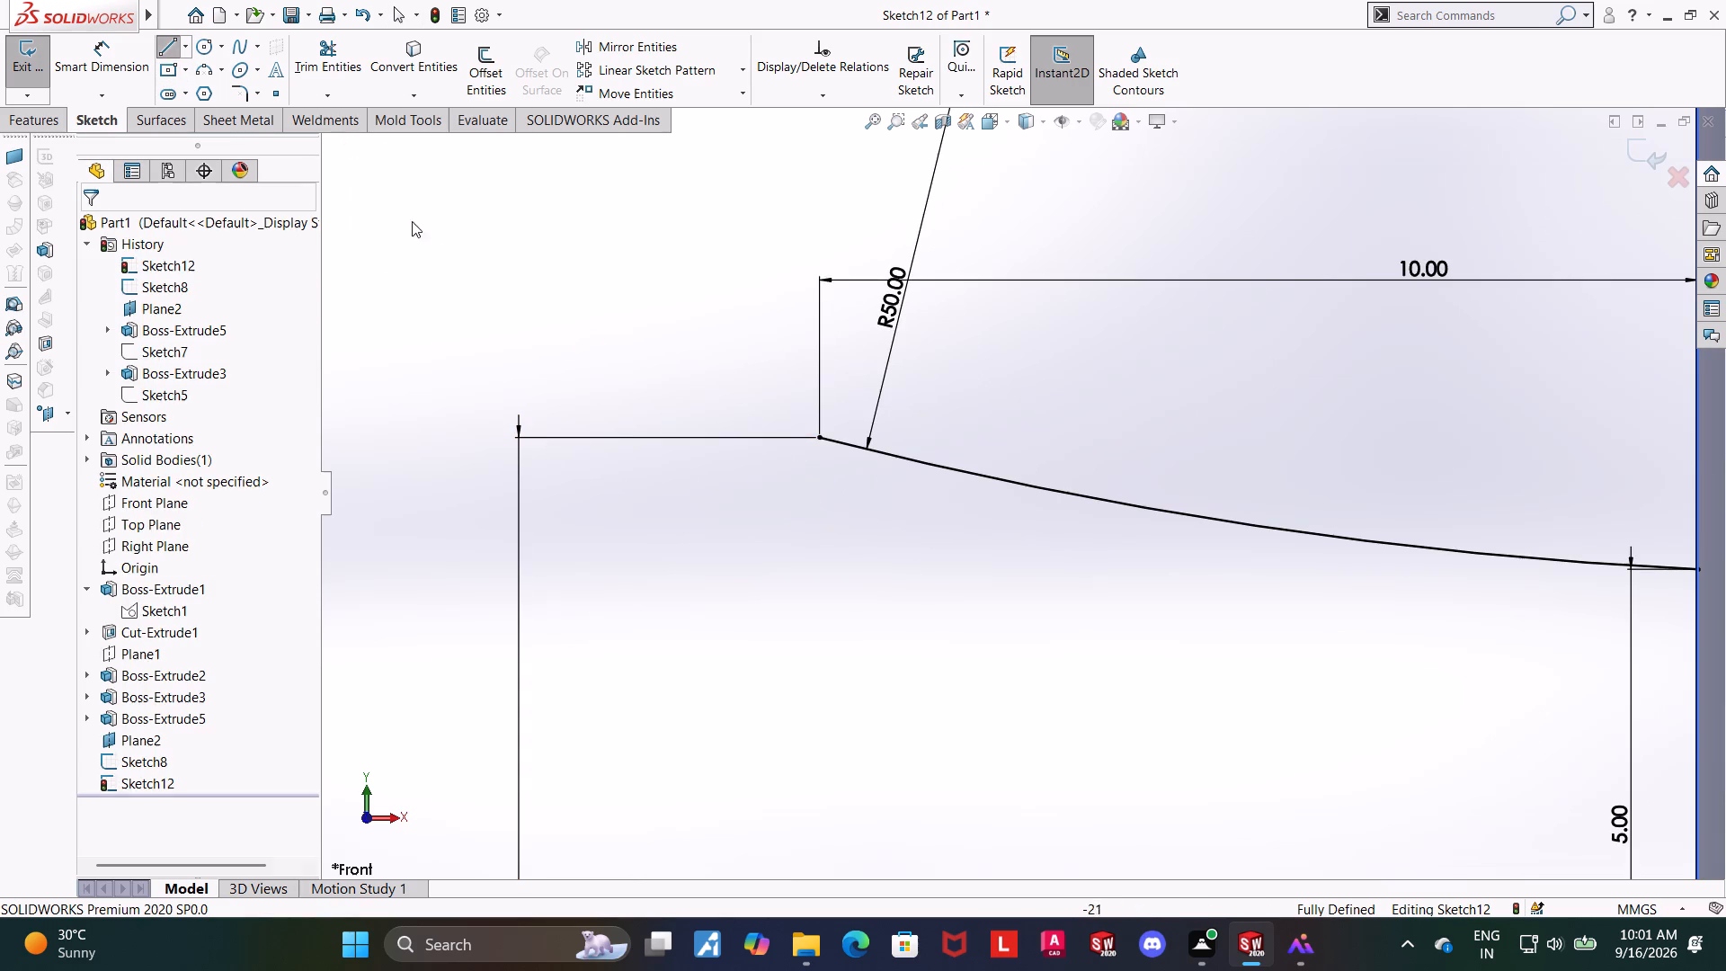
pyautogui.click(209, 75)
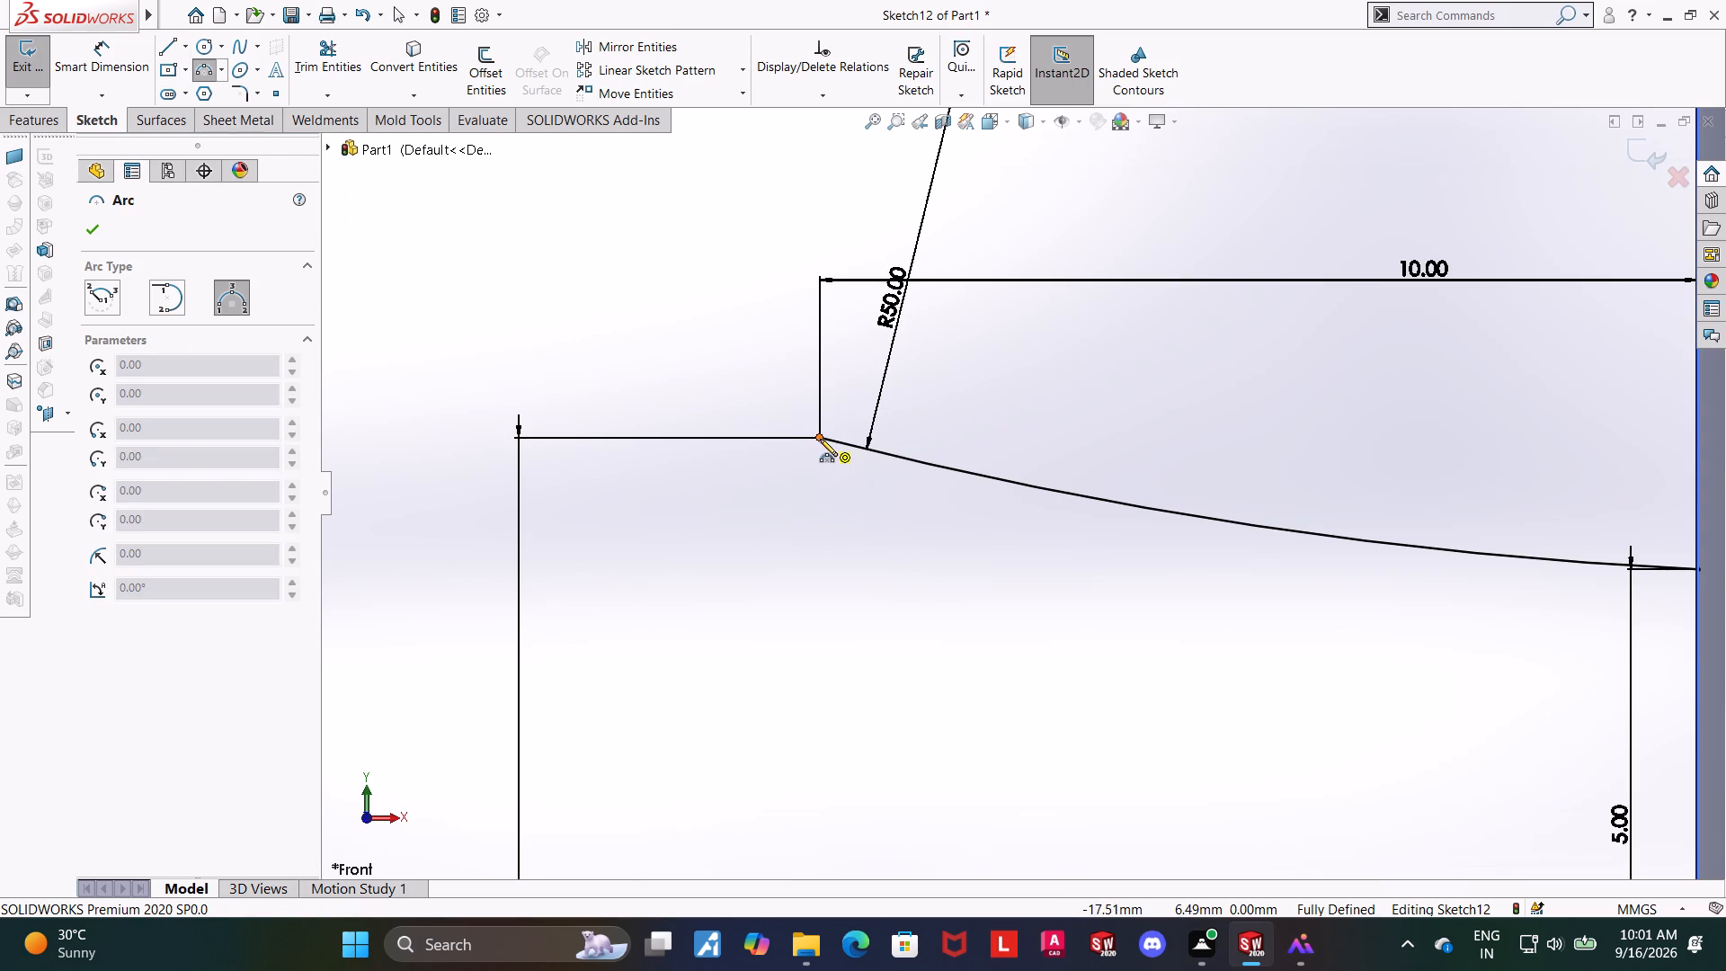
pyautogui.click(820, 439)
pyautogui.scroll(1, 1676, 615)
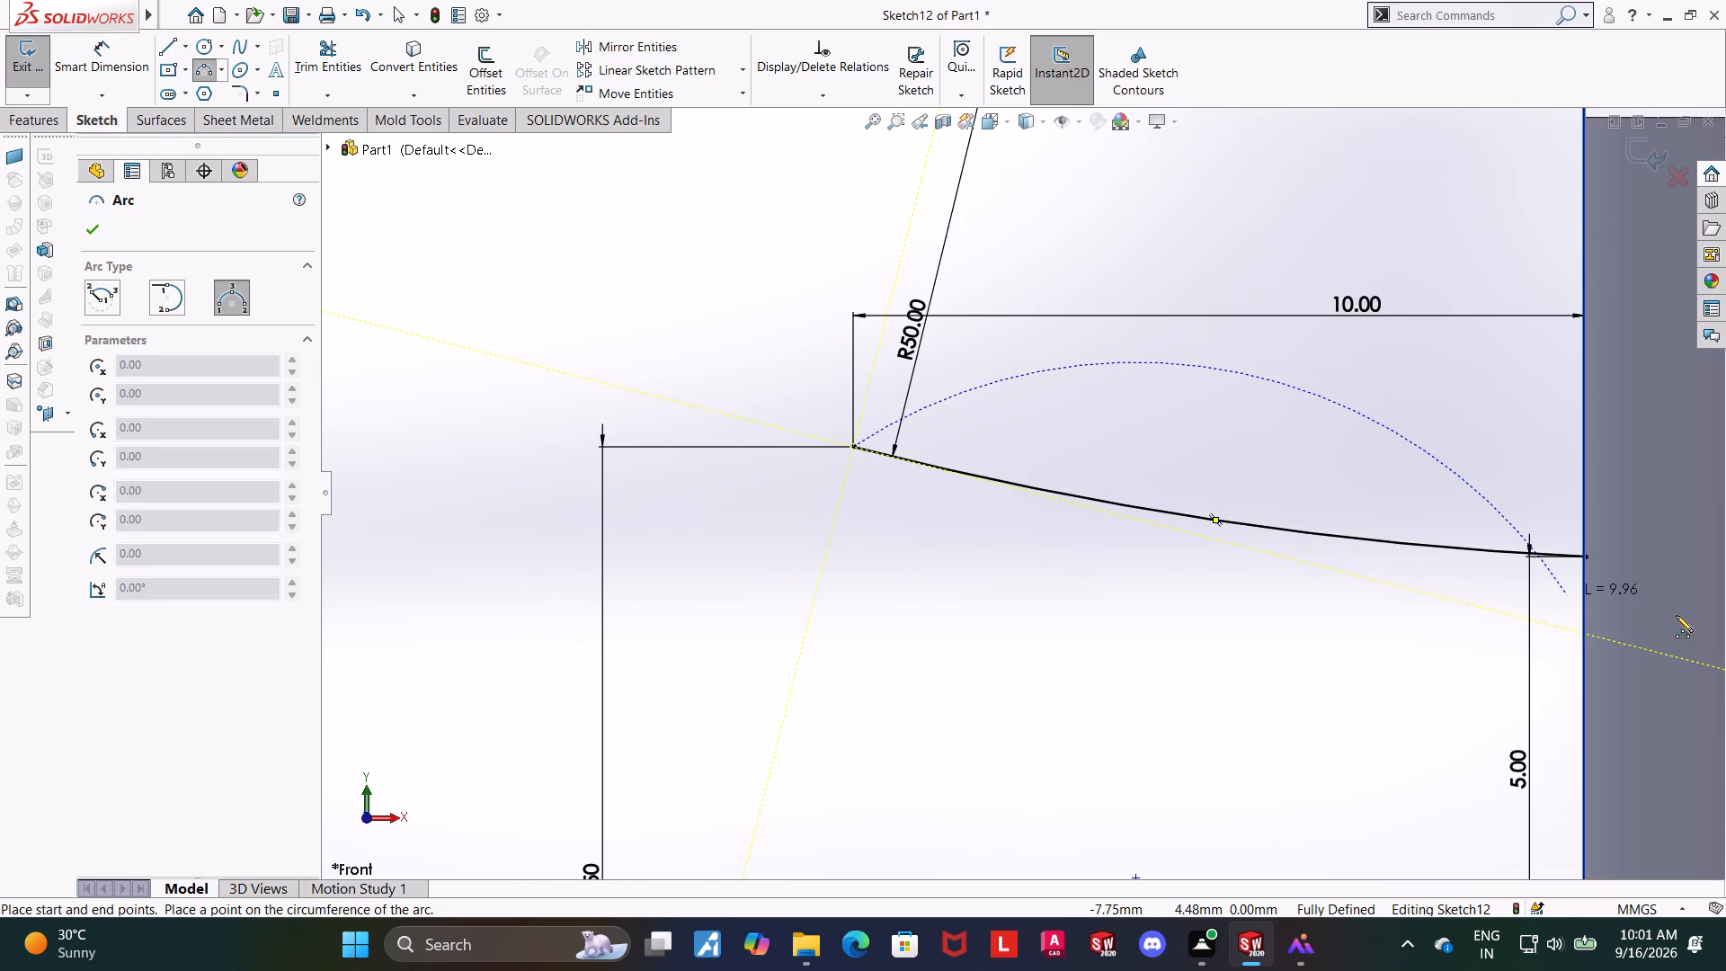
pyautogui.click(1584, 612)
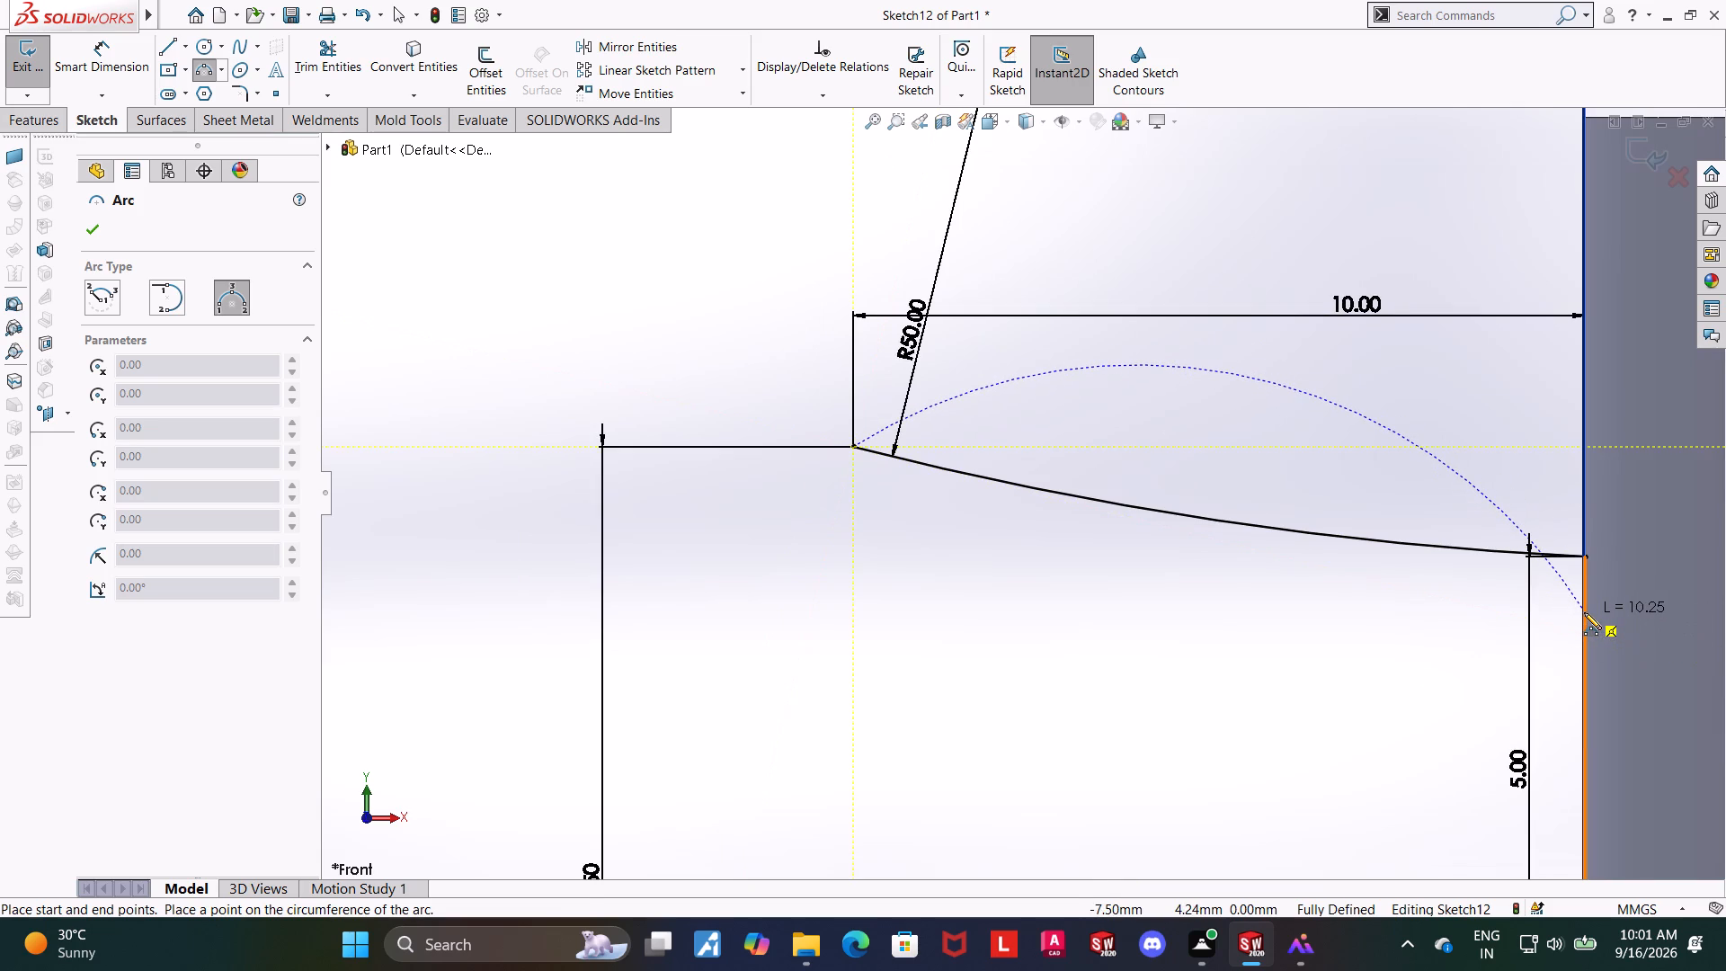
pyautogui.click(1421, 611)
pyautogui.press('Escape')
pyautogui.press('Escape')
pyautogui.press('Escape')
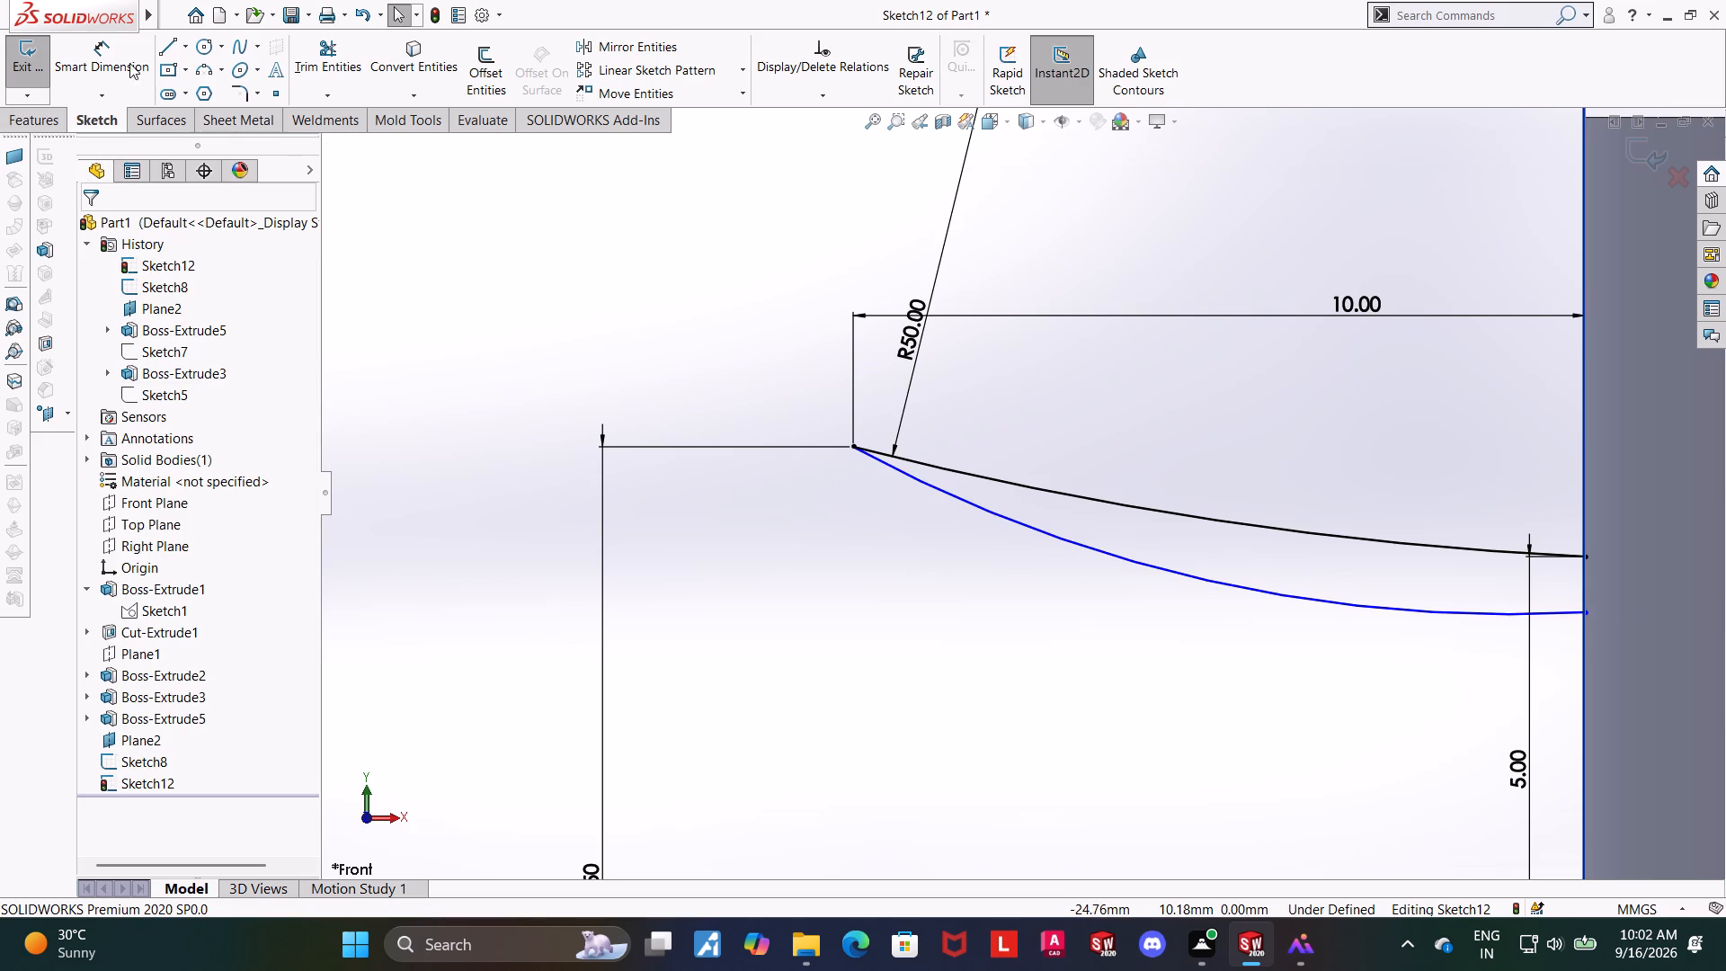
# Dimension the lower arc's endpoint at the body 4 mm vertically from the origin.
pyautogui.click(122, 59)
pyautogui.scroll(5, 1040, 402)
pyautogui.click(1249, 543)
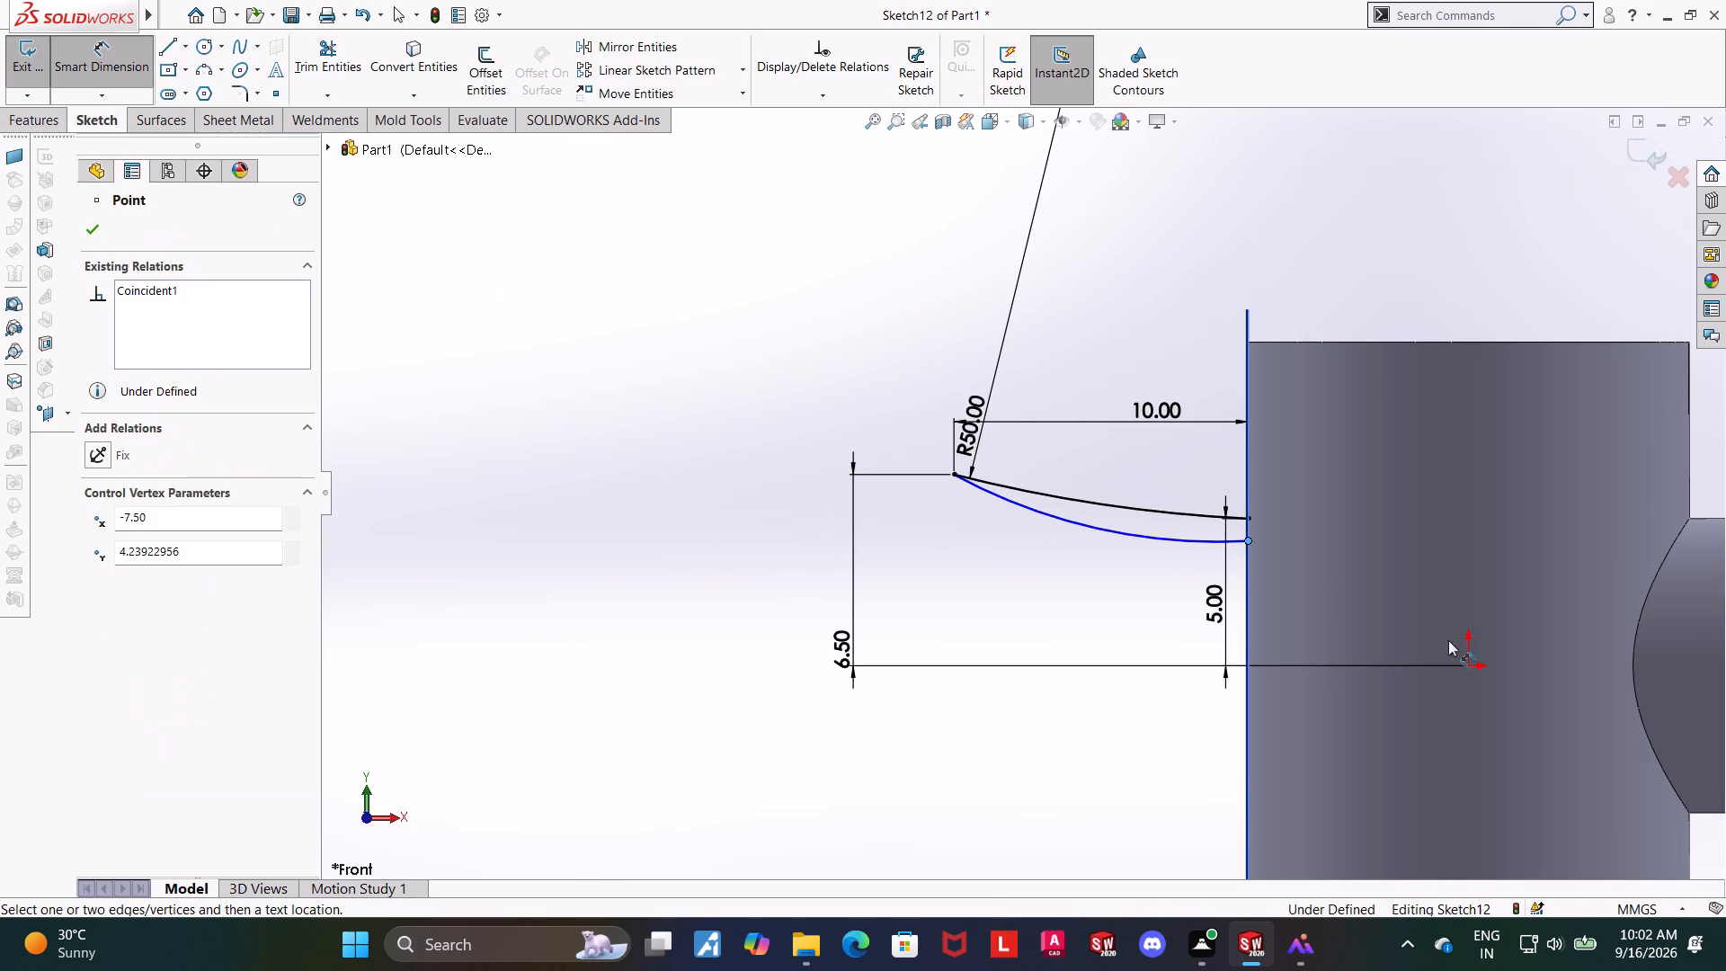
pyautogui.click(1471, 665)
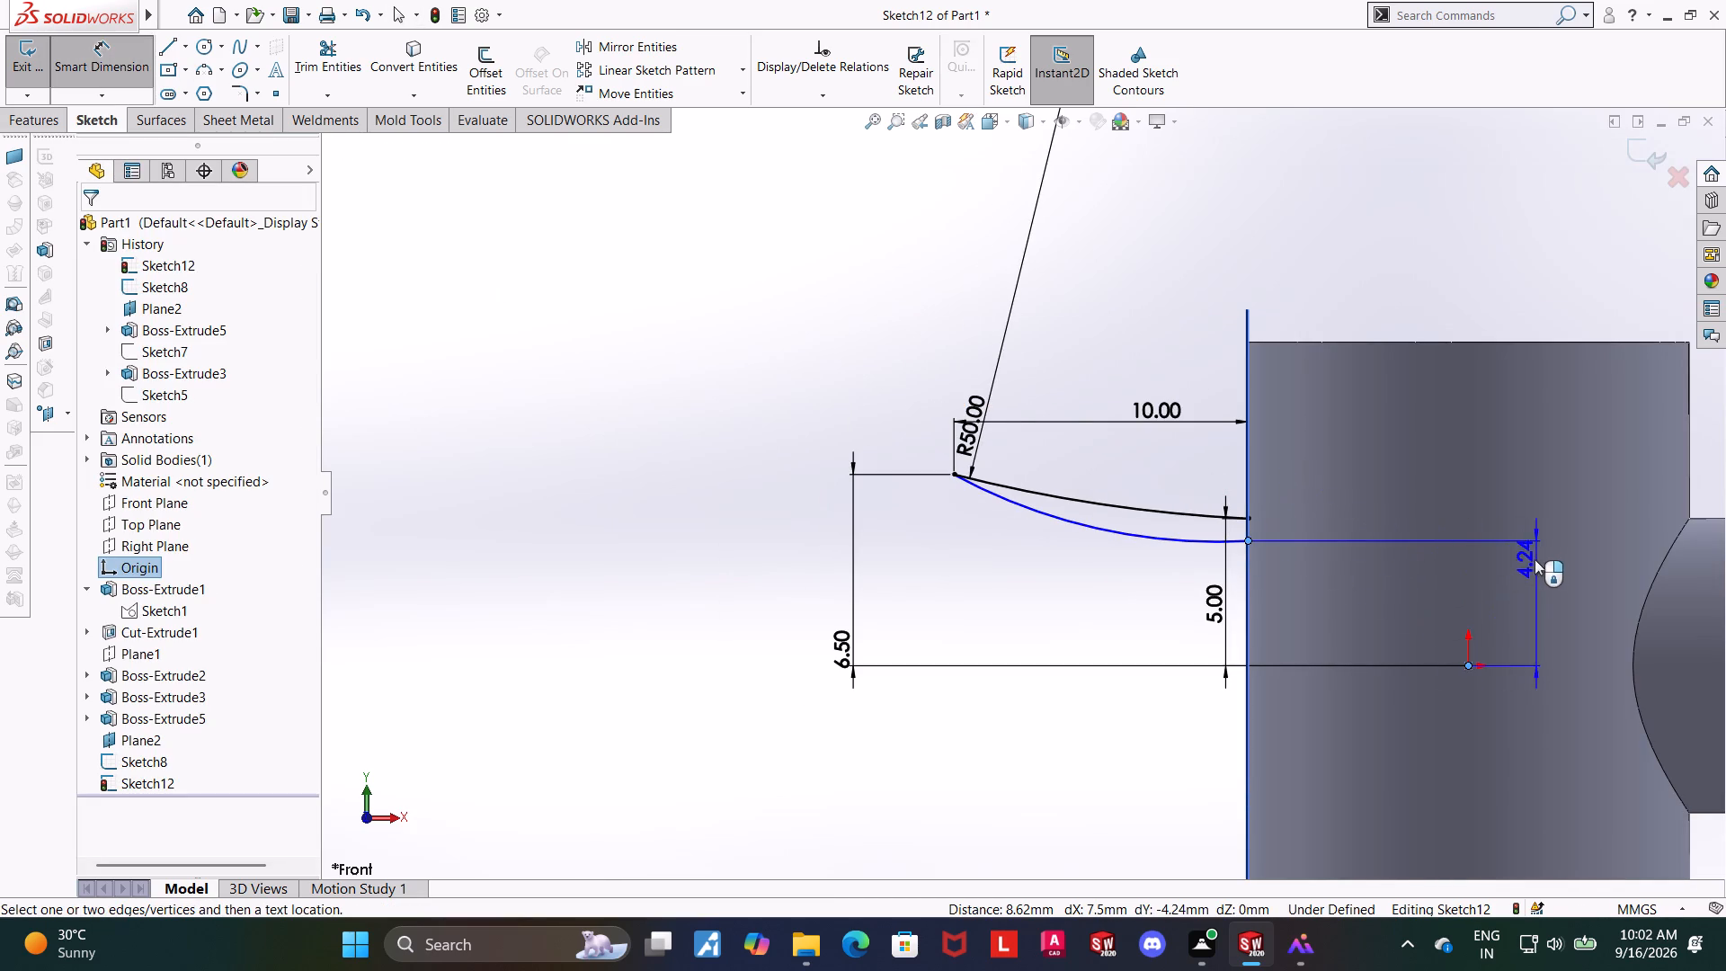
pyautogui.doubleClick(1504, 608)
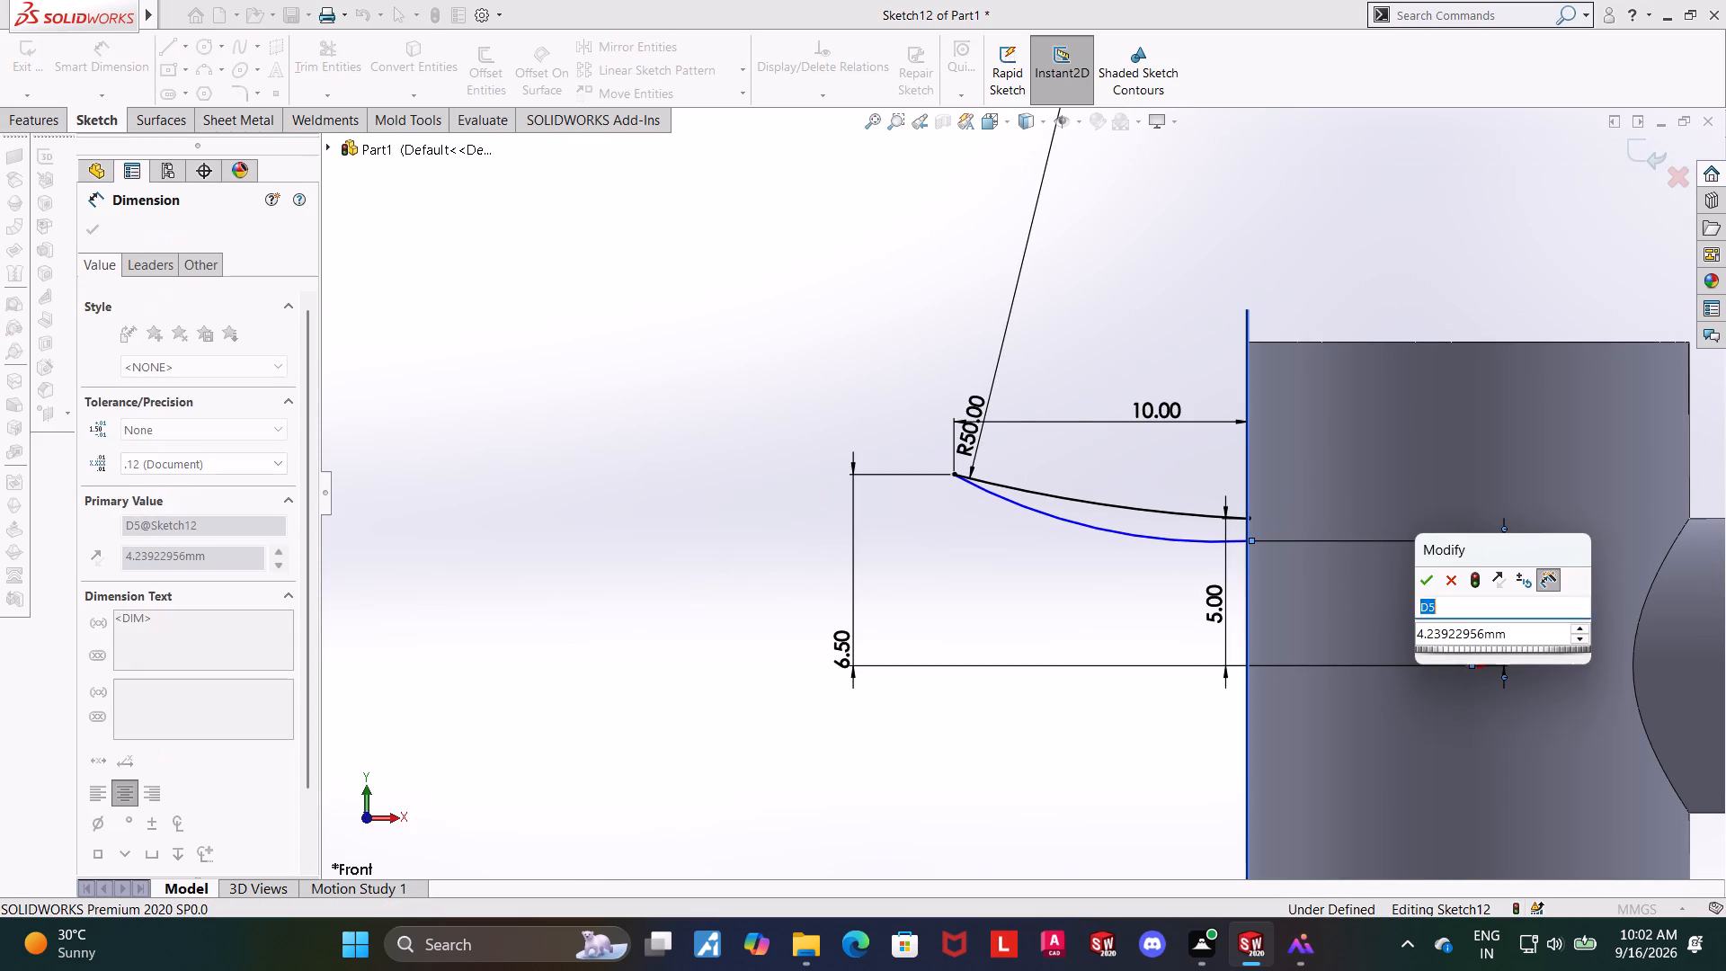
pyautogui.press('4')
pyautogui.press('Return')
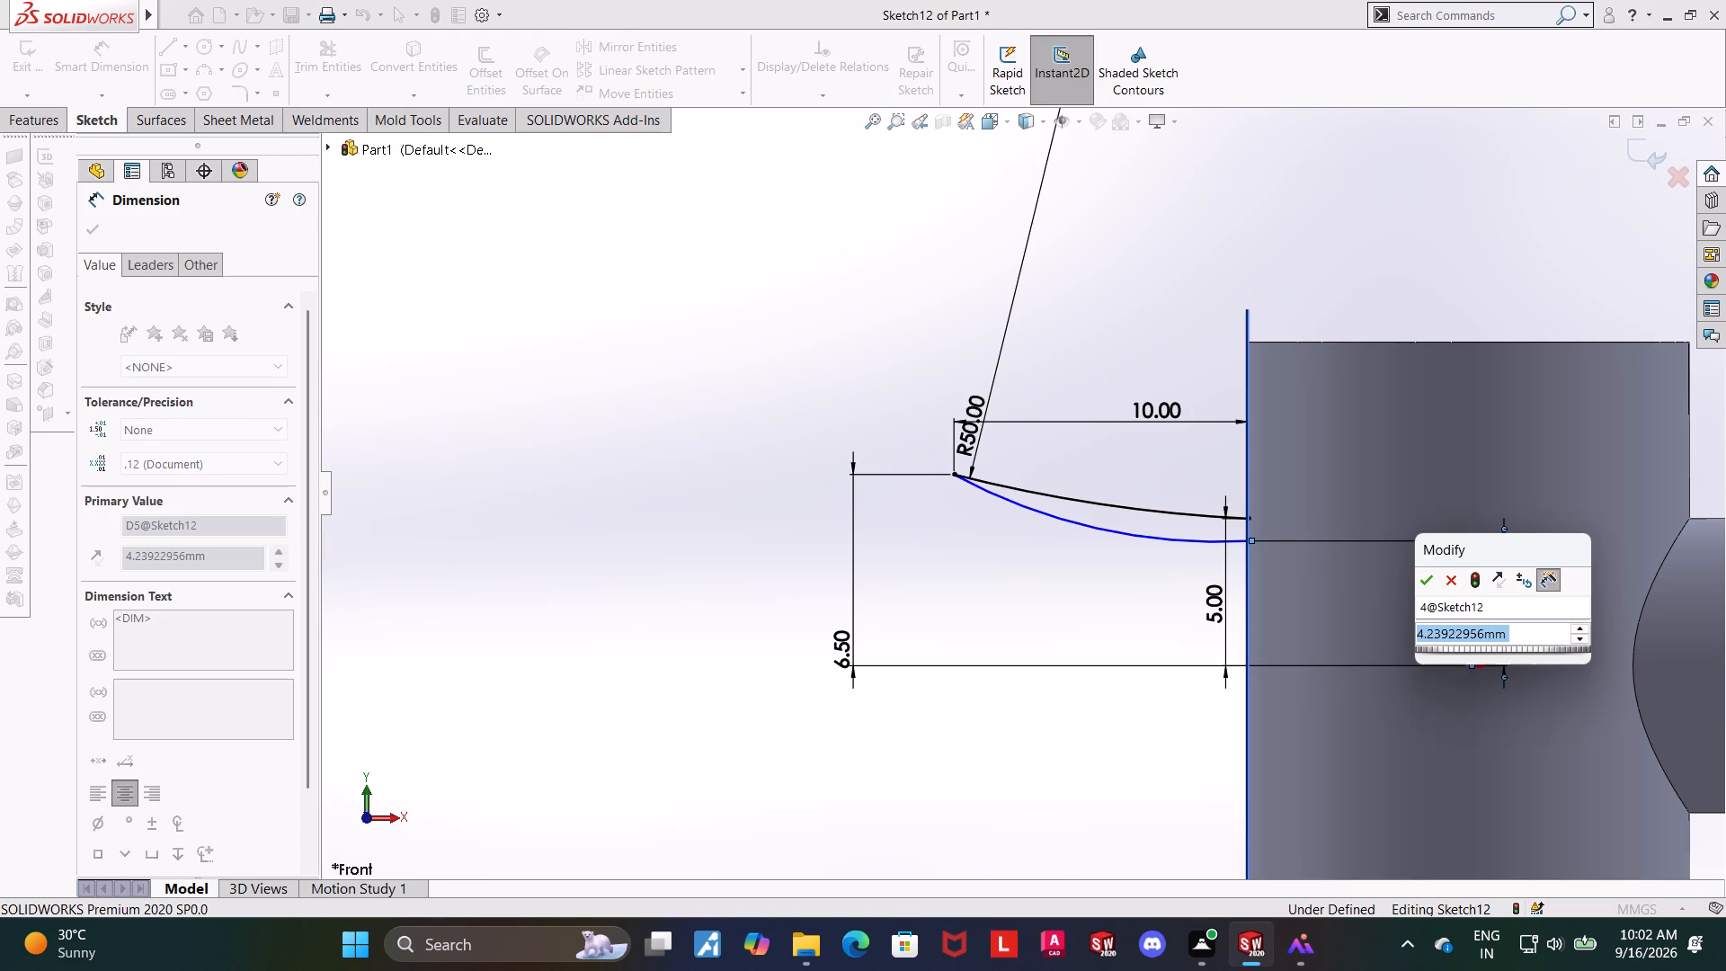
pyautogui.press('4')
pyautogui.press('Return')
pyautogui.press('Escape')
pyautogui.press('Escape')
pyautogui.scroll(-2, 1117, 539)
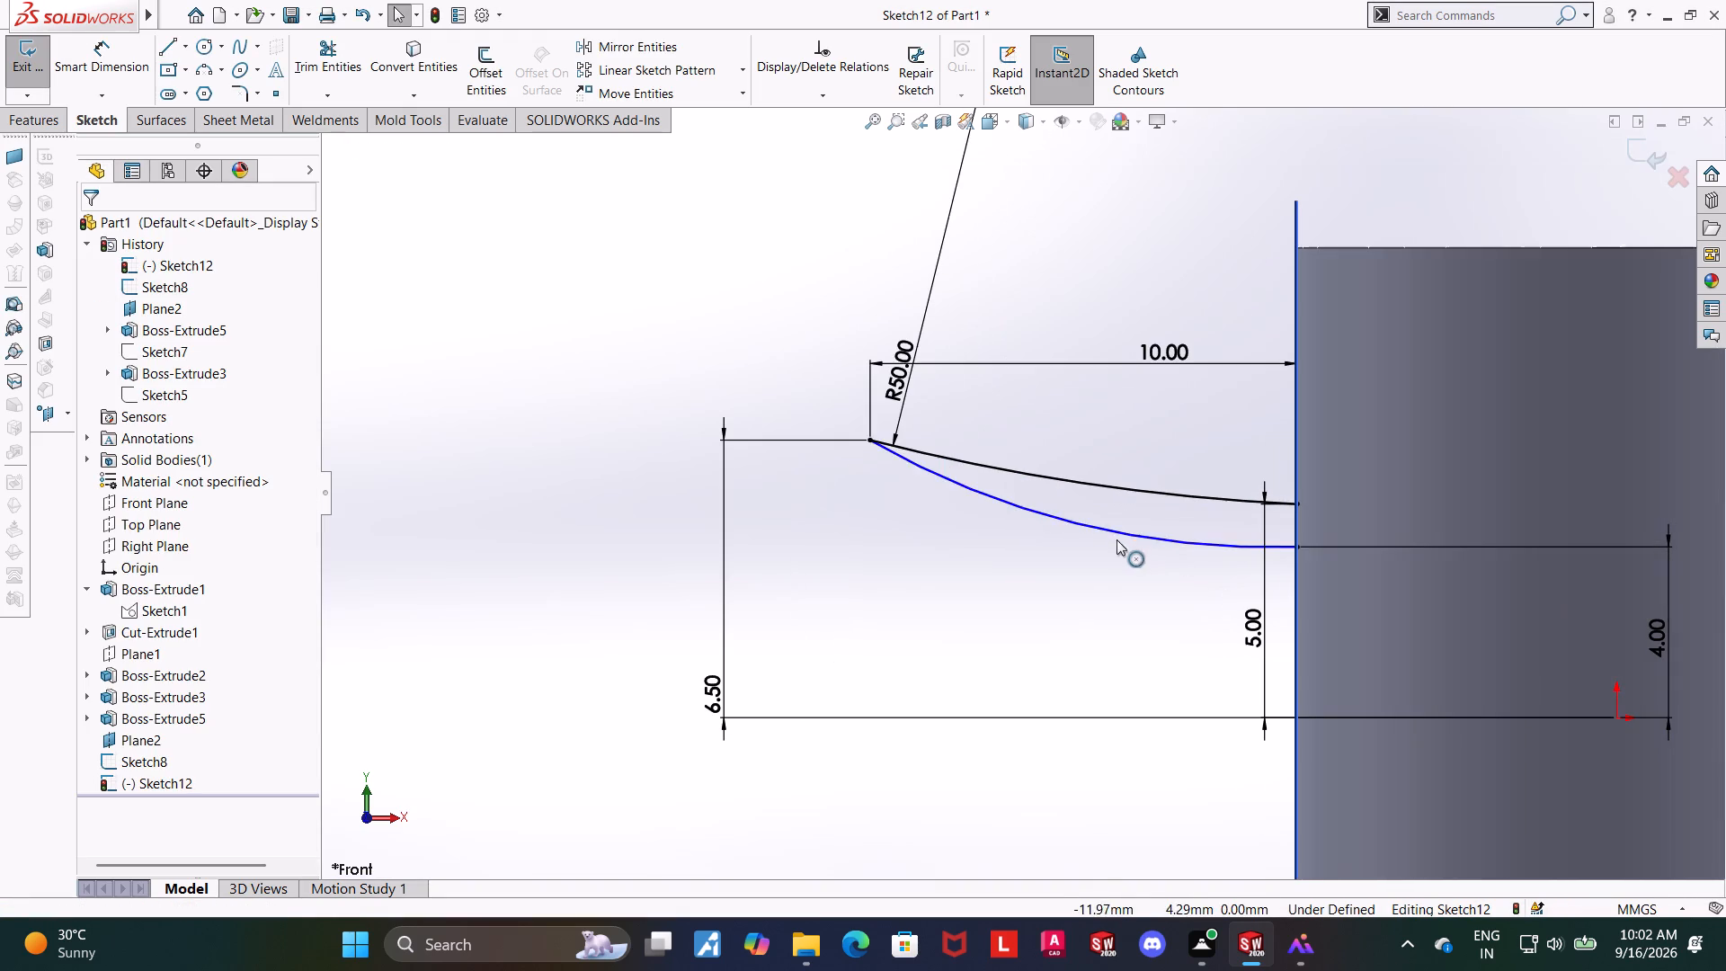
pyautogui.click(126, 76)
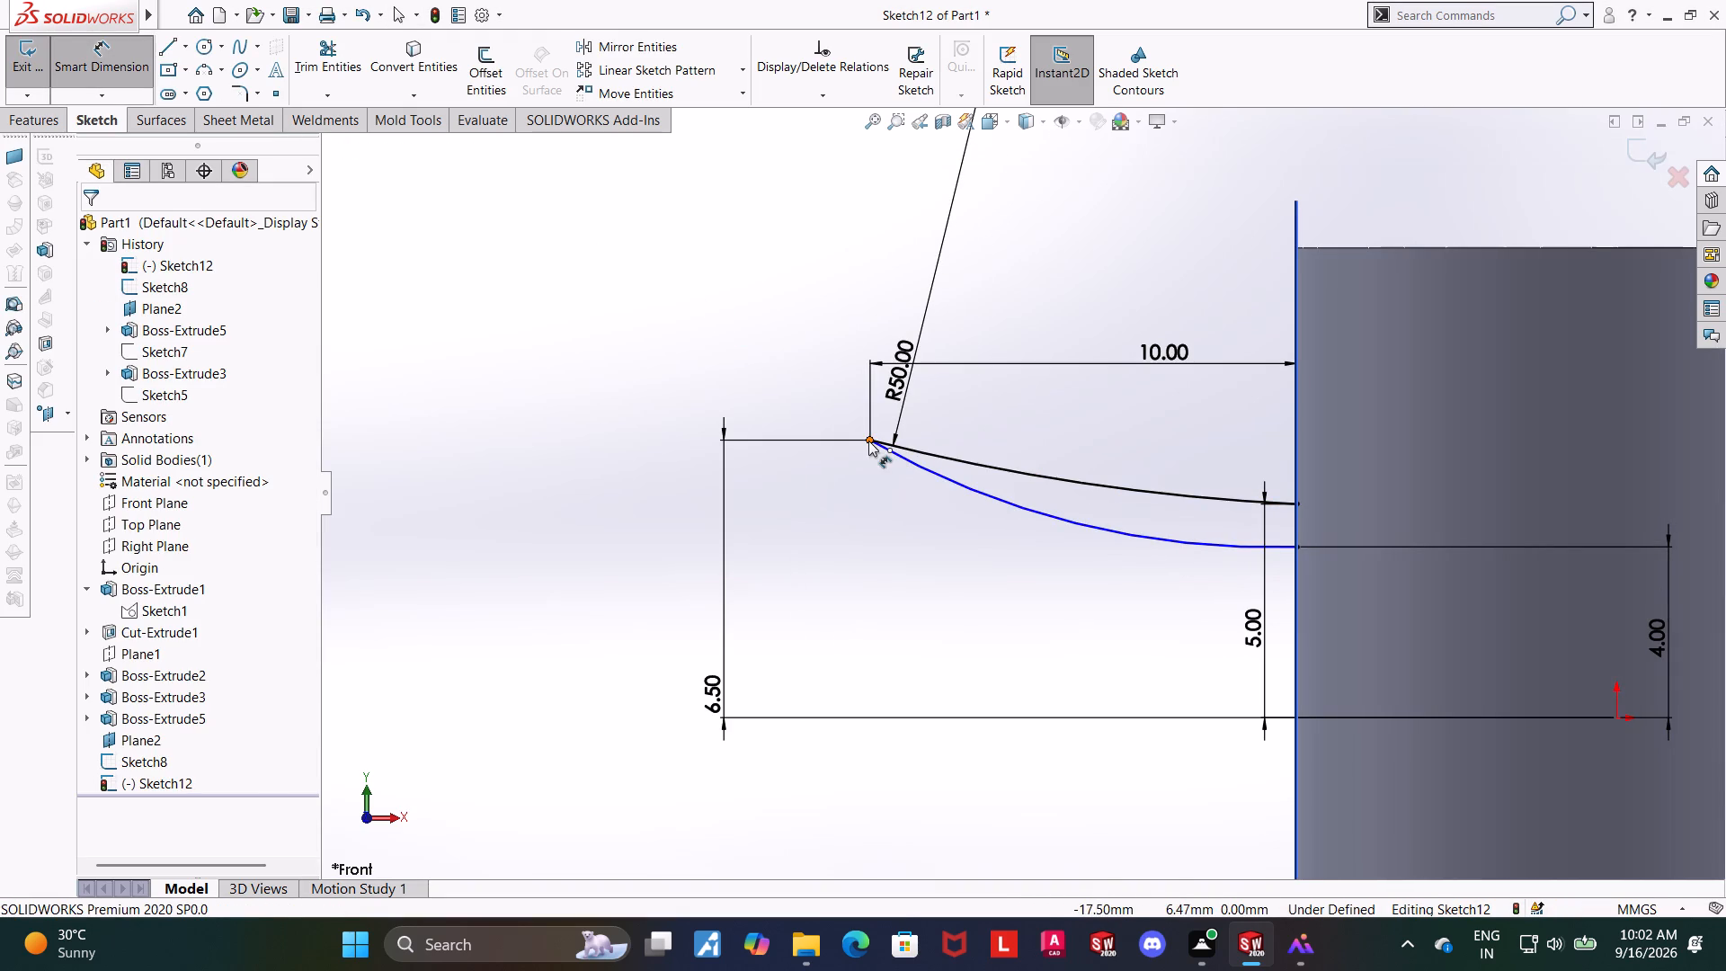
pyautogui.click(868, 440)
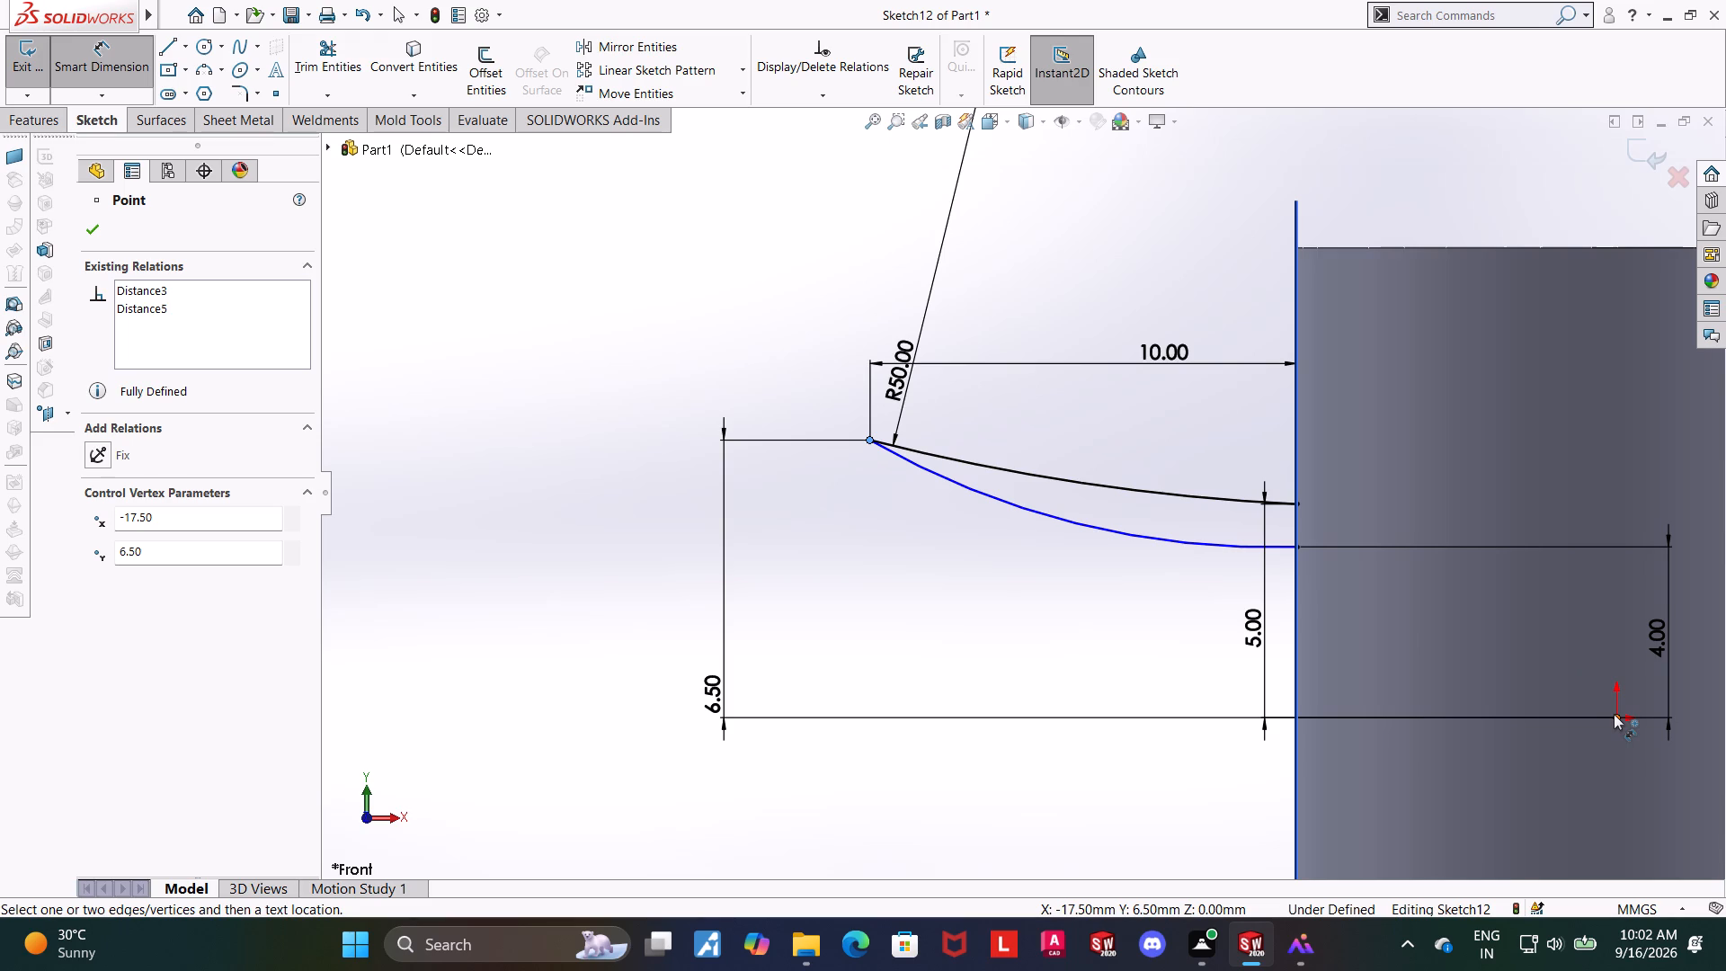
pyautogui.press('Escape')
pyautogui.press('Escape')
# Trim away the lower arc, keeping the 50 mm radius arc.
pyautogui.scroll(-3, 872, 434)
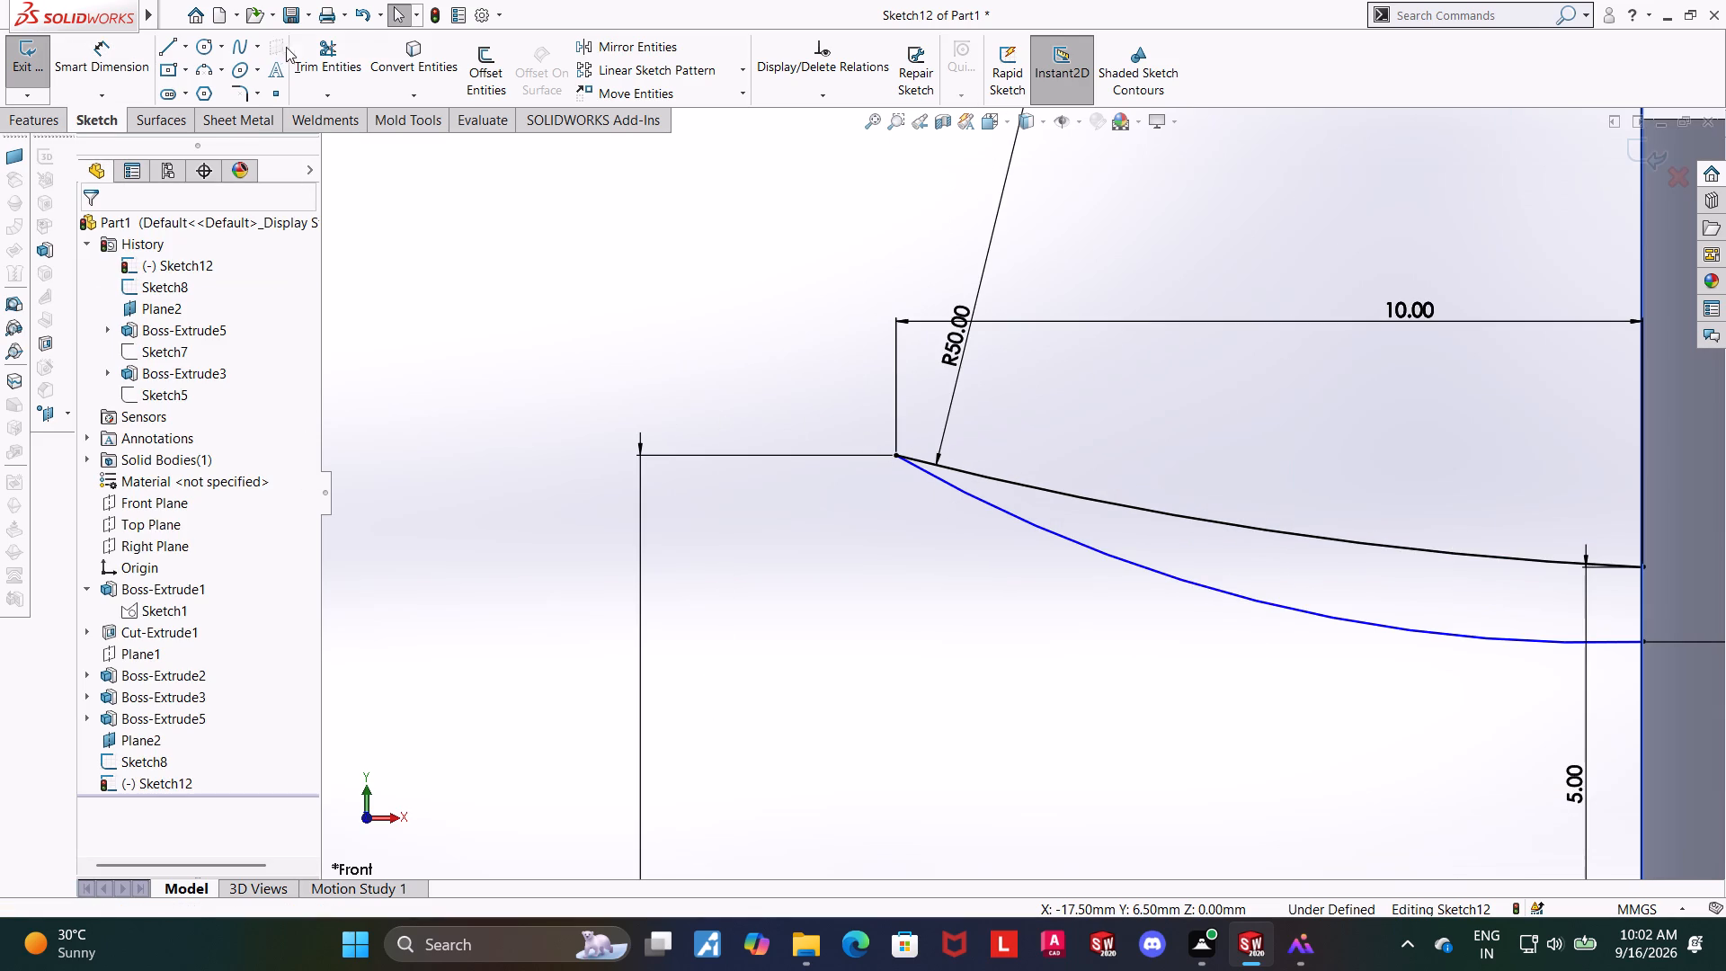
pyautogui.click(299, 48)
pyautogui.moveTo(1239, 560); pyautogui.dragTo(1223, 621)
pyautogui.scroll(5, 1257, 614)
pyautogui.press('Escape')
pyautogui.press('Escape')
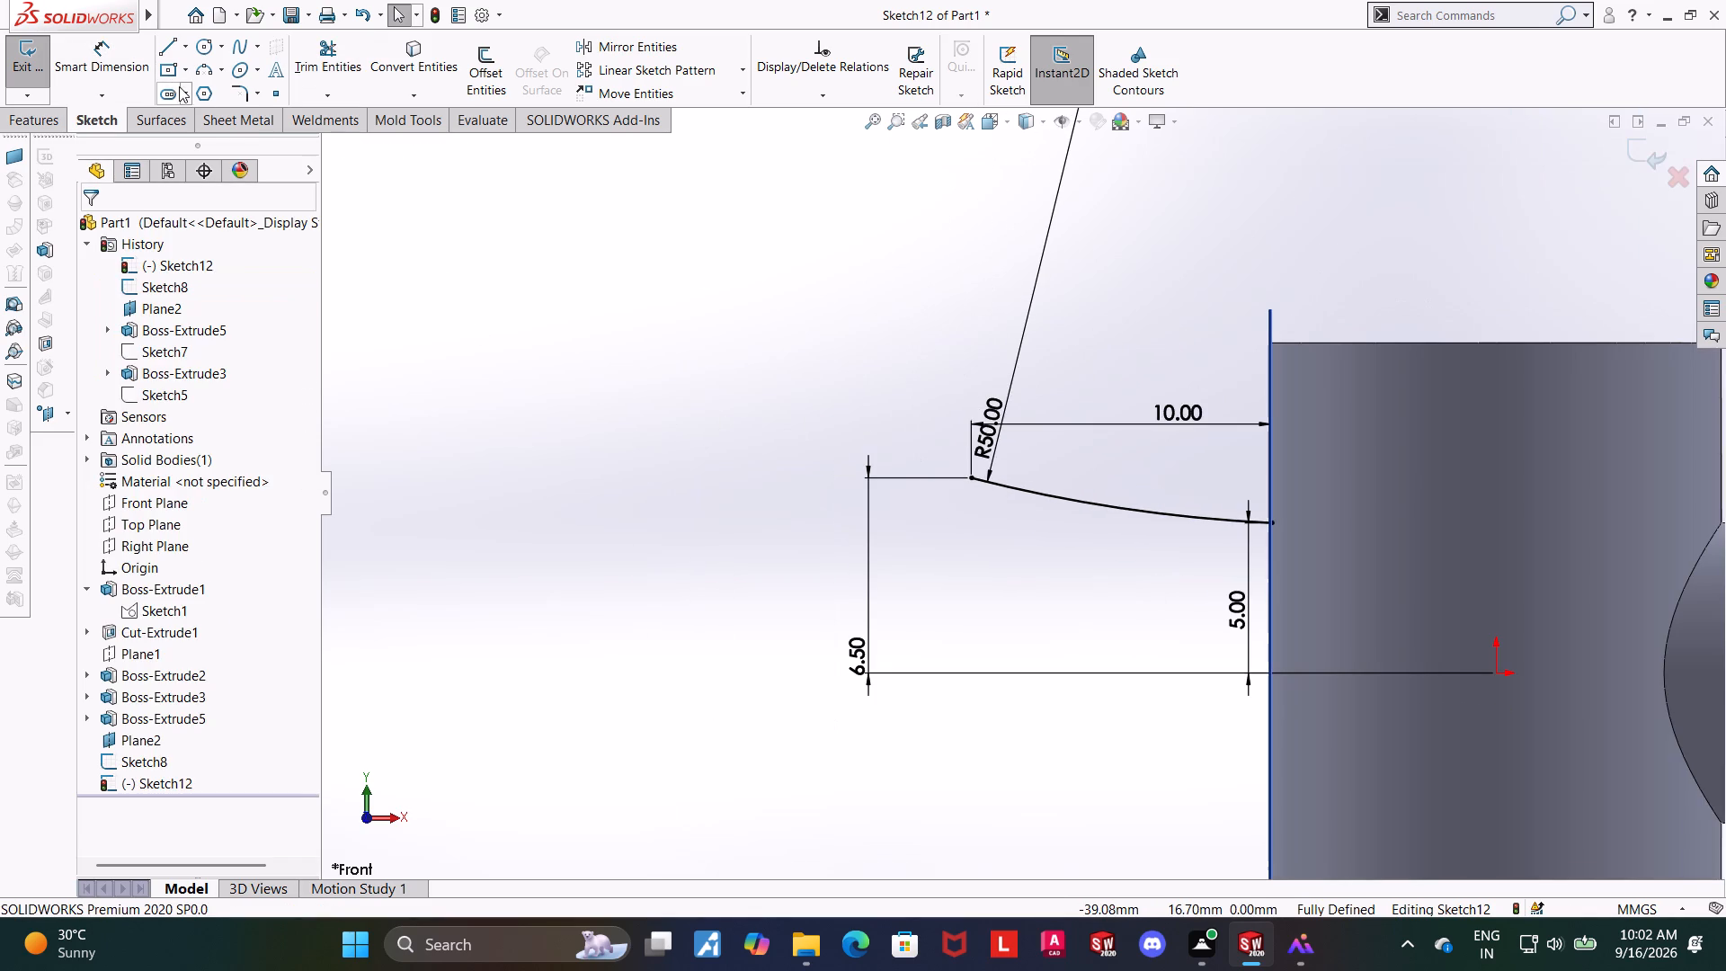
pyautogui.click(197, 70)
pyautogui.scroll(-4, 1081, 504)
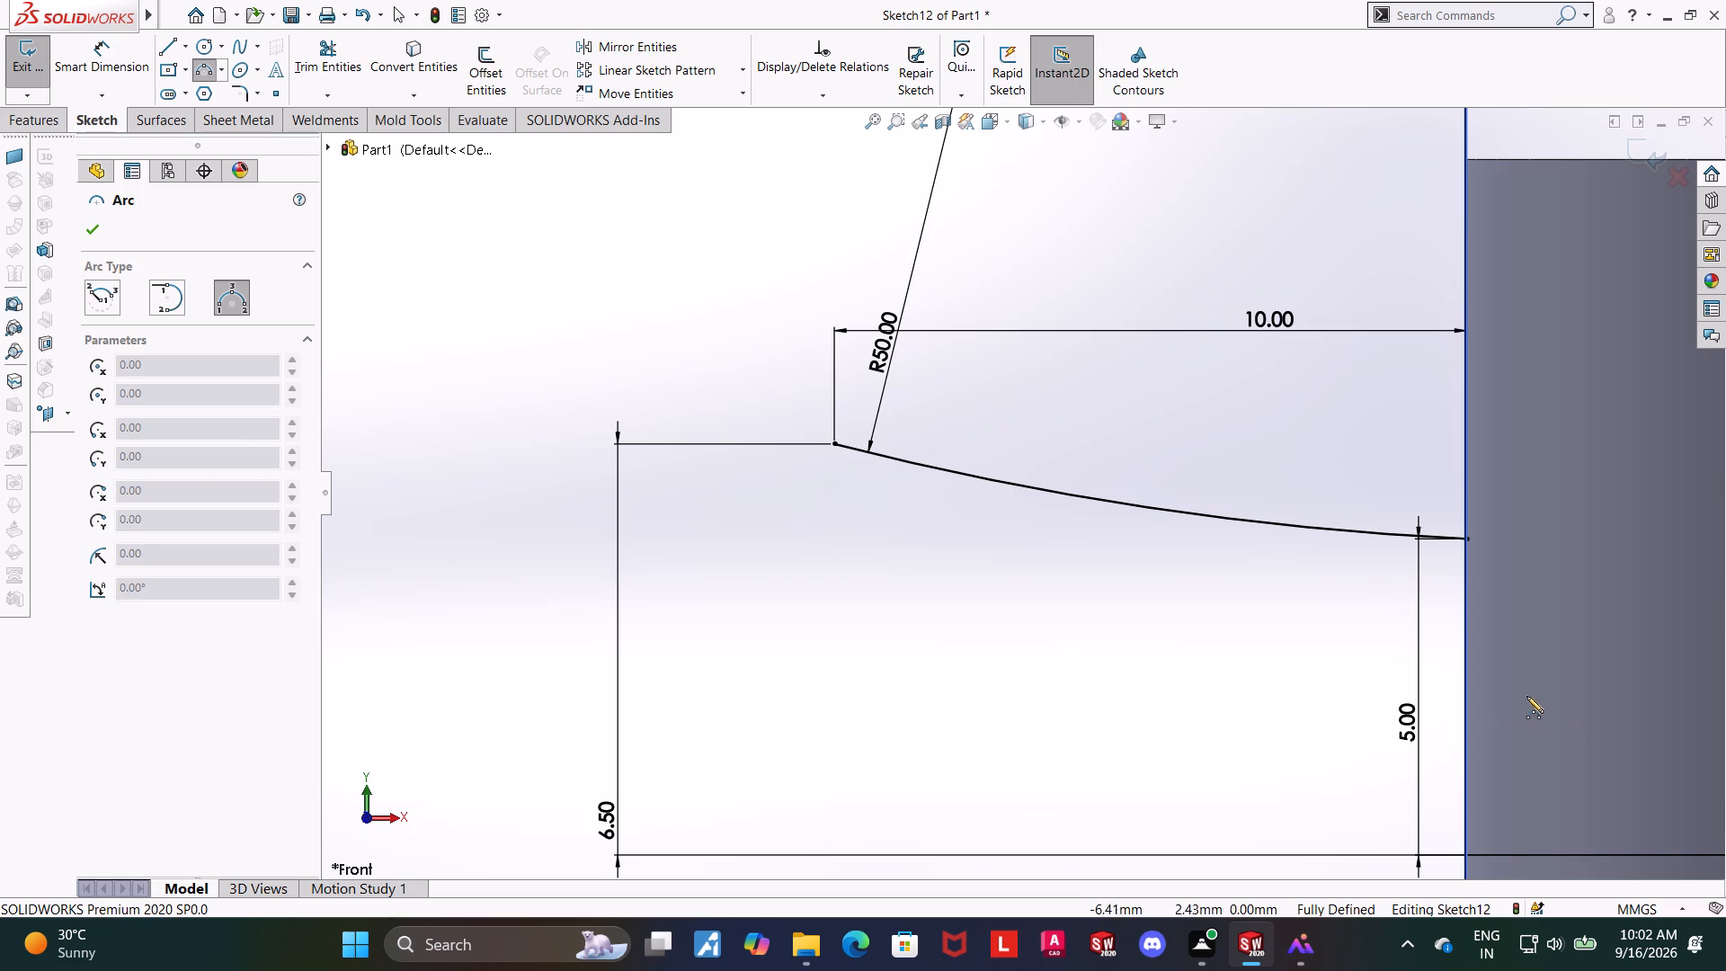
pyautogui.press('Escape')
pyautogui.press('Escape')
# Sketch a vertical line about 0.24 mm long downward from the arc's outer endpoint.
pyautogui.click(170, 38)
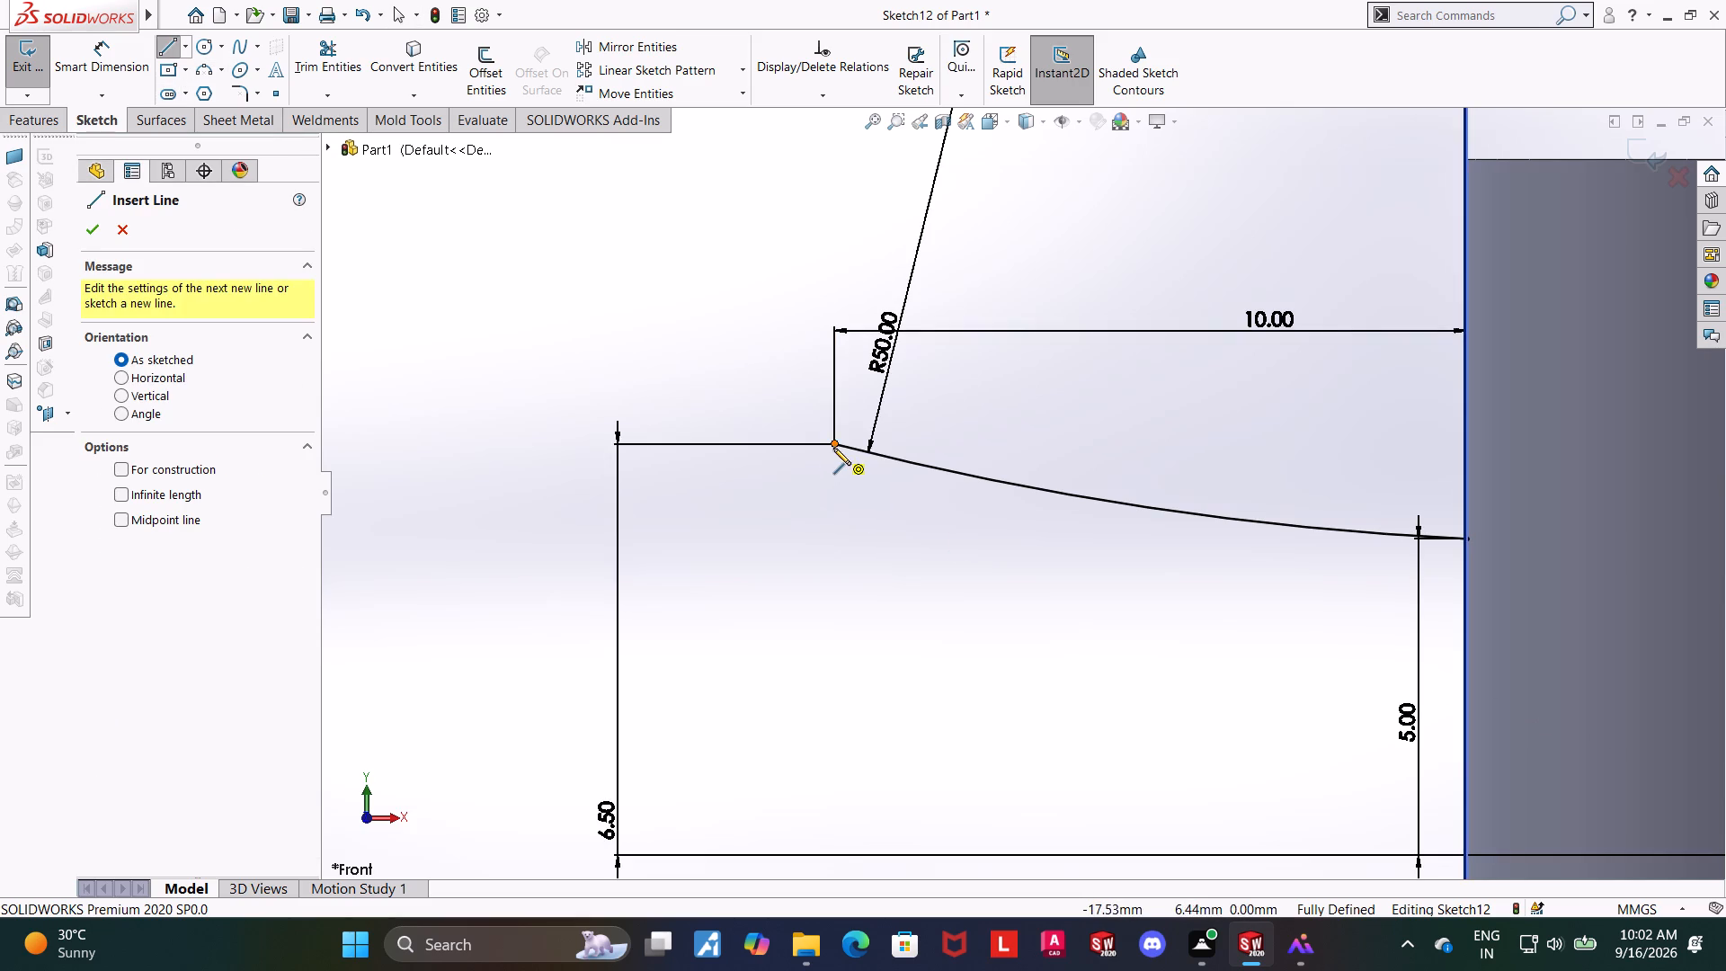
pyautogui.click(833, 448)
pyautogui.click(834, 459)
pyautogui.press('Escape')
pyautogui.press('Escape')
pyautogui.press('Escape')
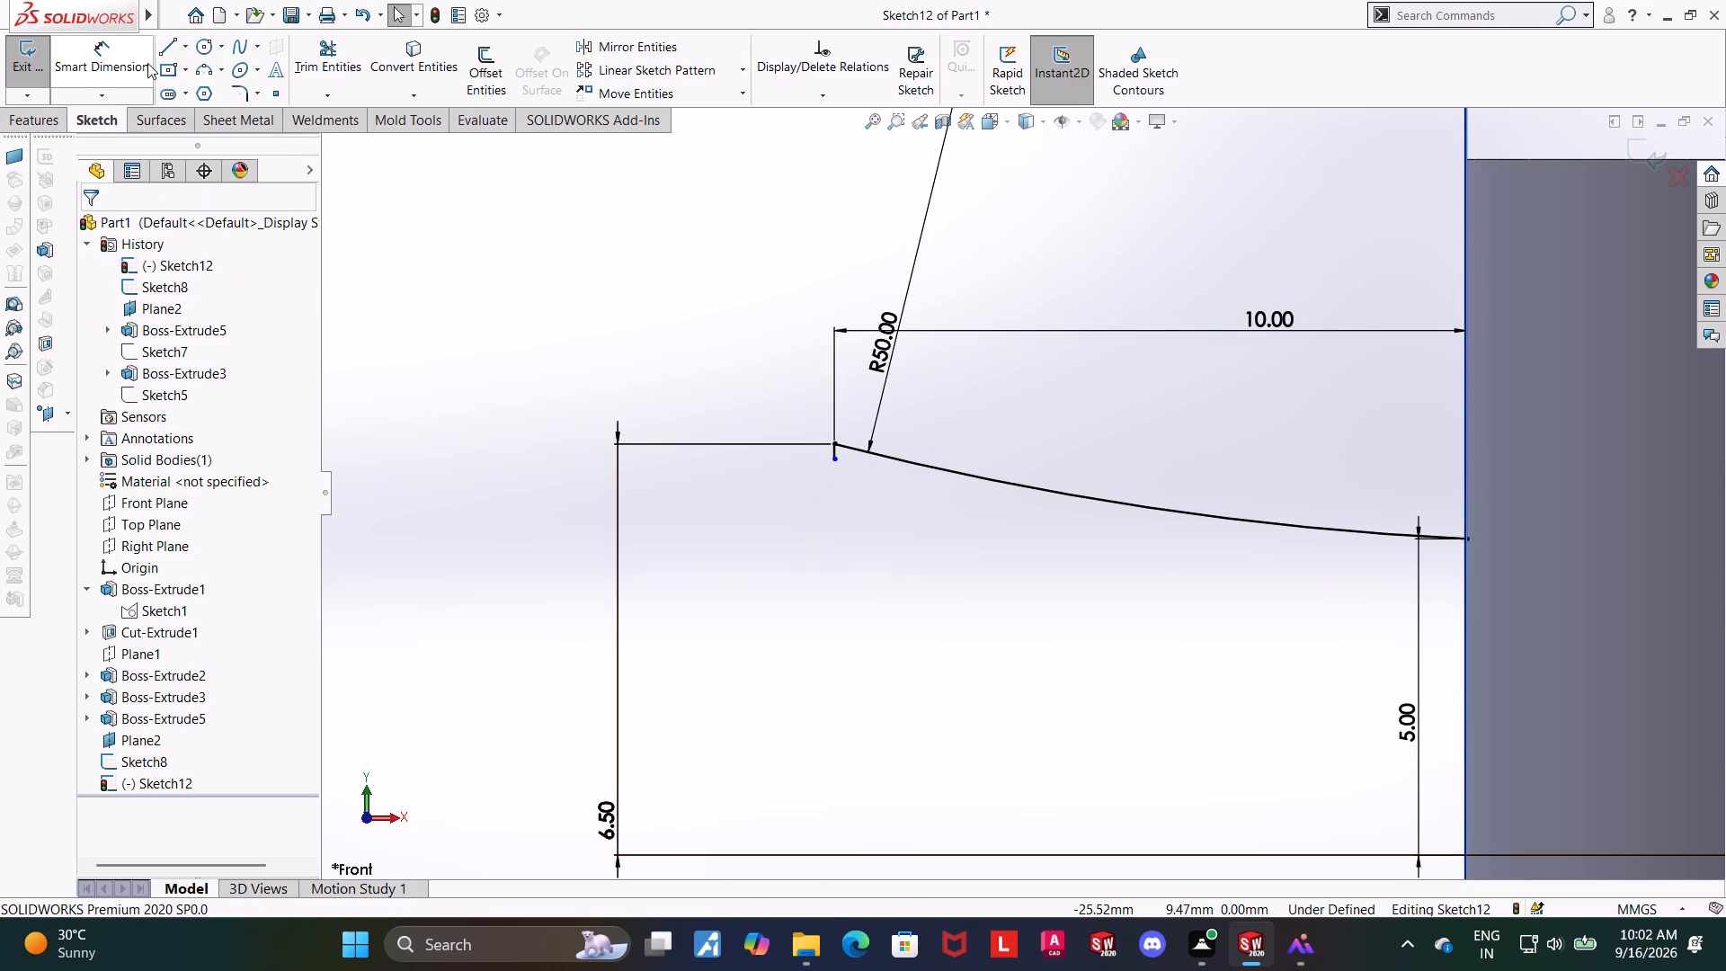
# Sketch a three-point arc below the first, from the short line's lower end to the body's vertical line, about 3.6 mm above the origin.
pyautogui.click(212, 69)
pyautogui.click(833, 459)
pyautogui.scroll(3, 1030, 619)
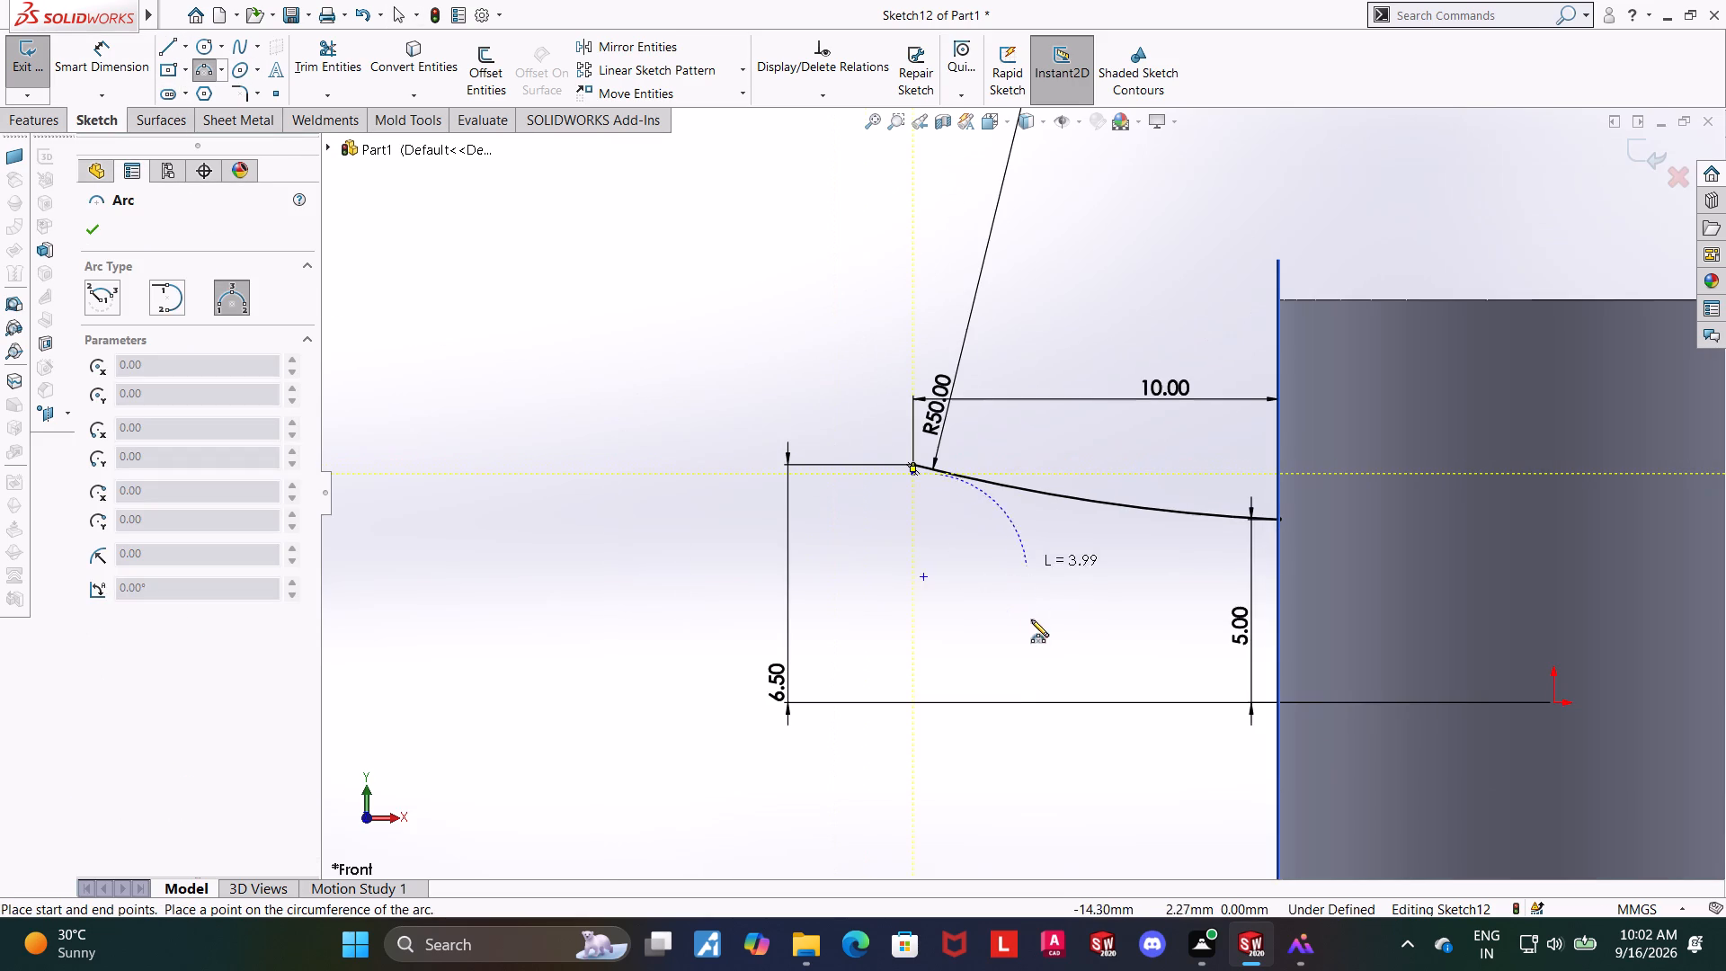
pyautogui.click(1277, 571)
pyautogui.click(1025, 517)
pyautogui.press('Escape')
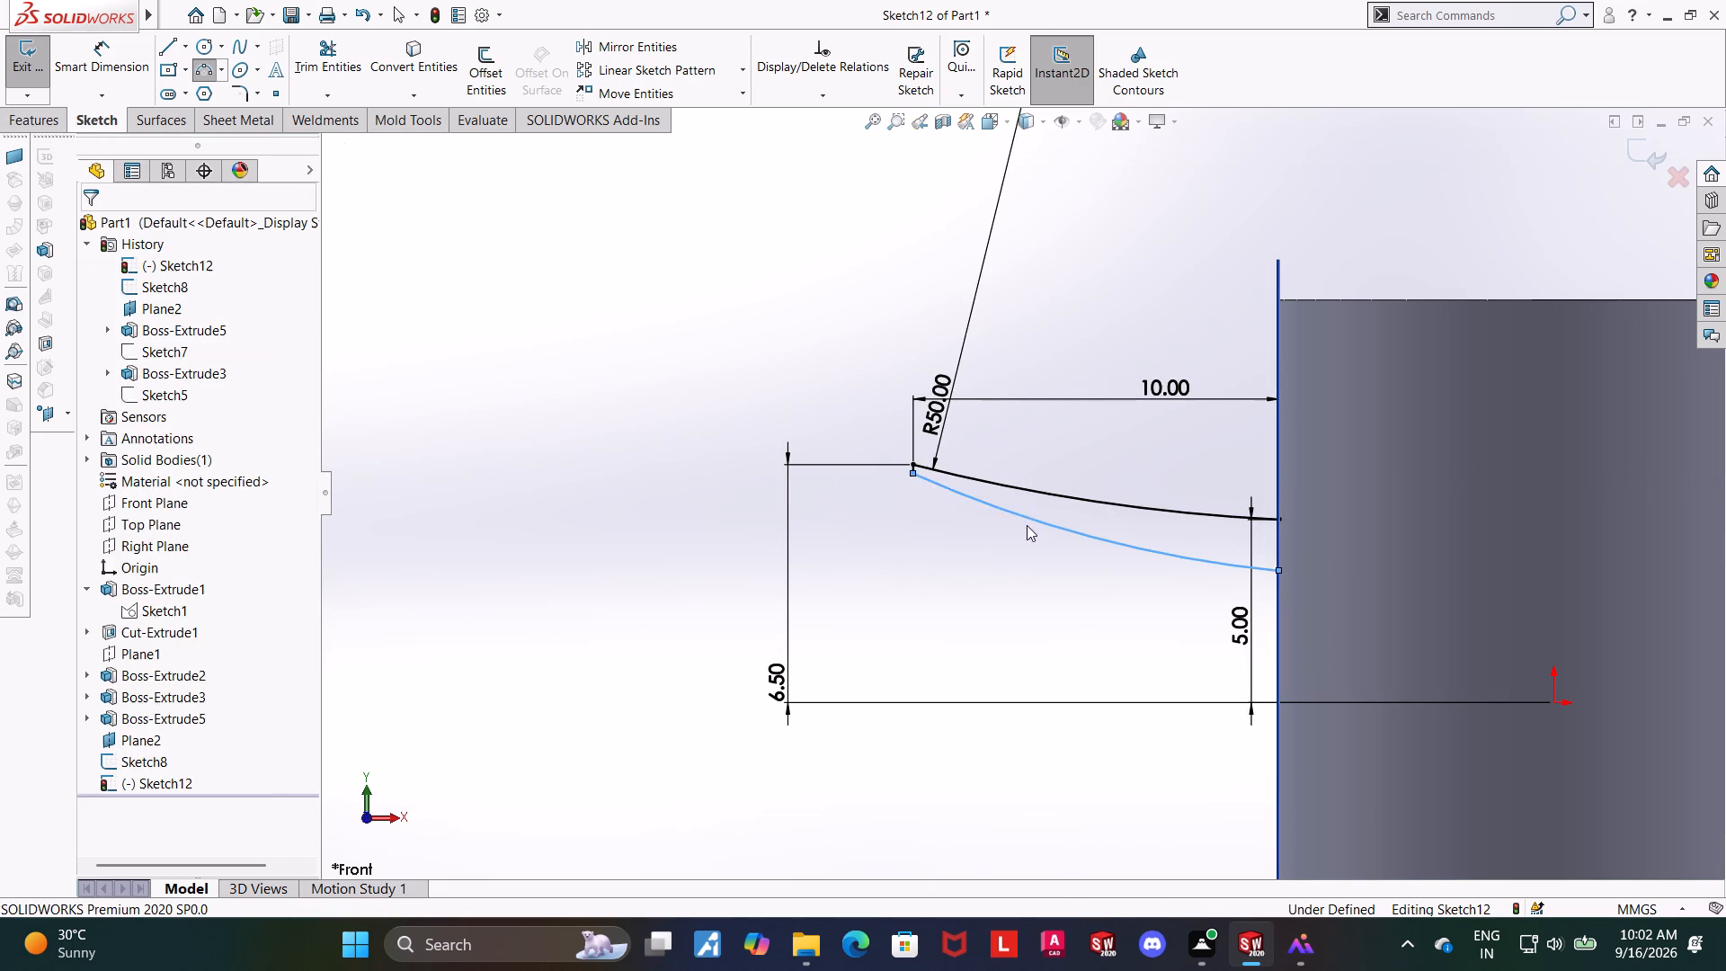
pyautogui.press('Escape')
pyautogui.press('Escape')
# Dimension the lower arc's endpoint at the body 4 mm vertically from the origin.
pyautogui.click(95, 68)
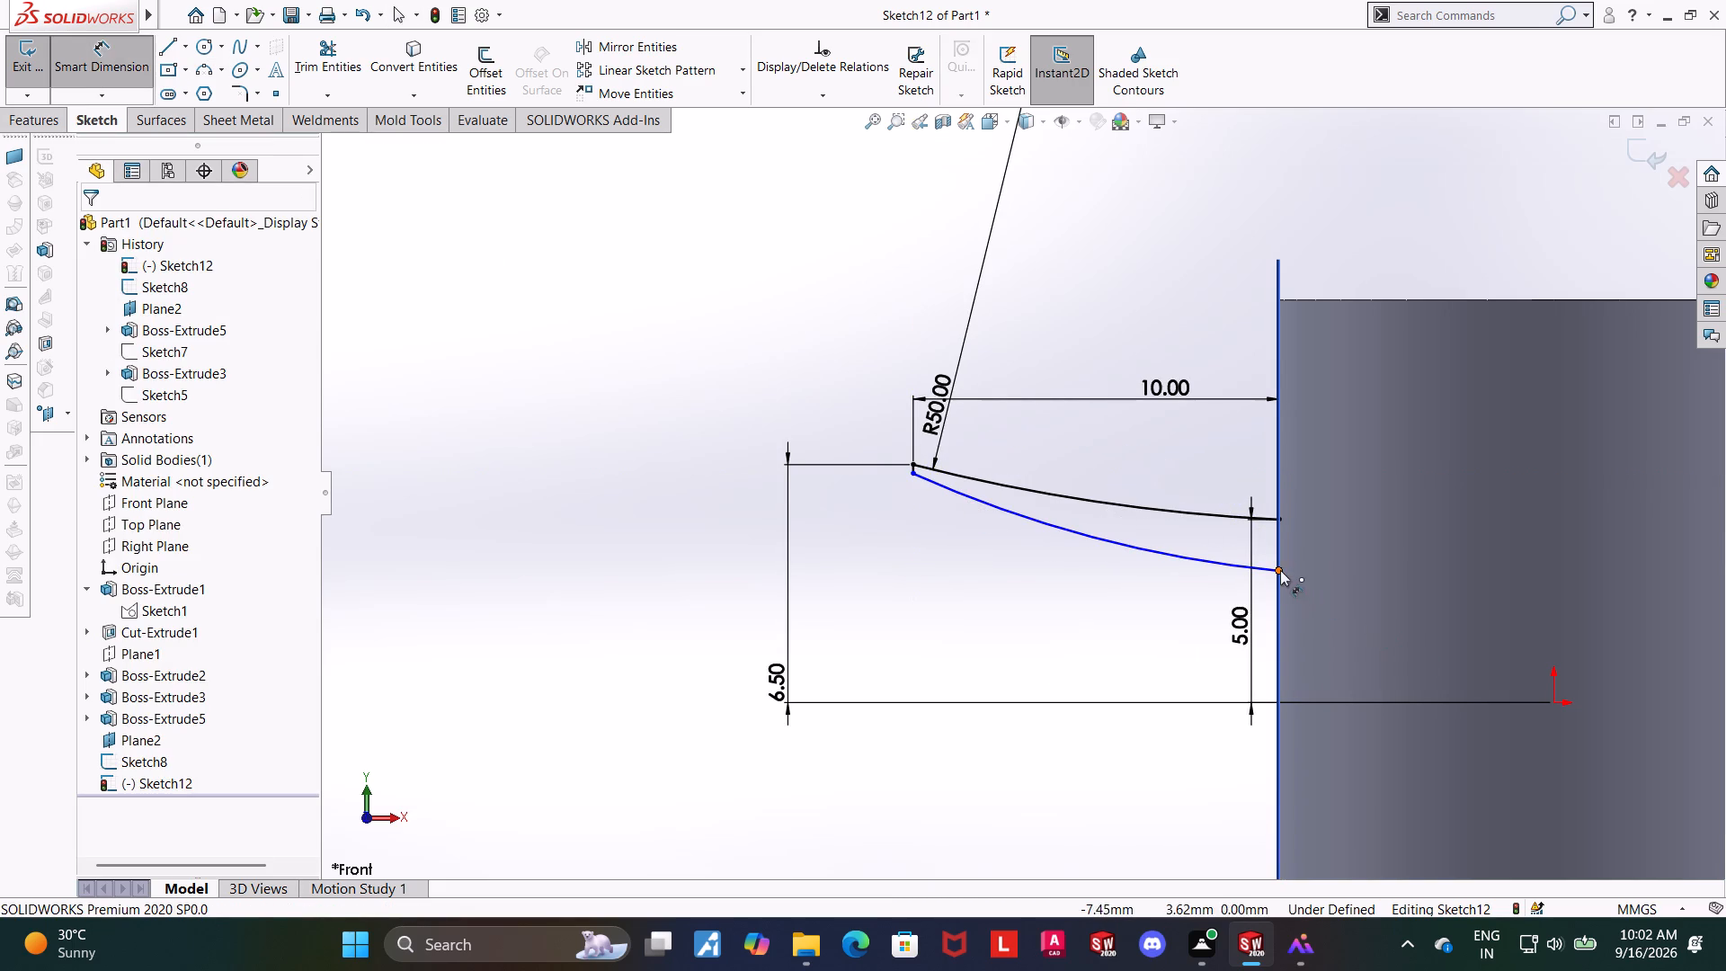
pyautogui.click(1280, 569)
pyautogui.click(1552, 701)
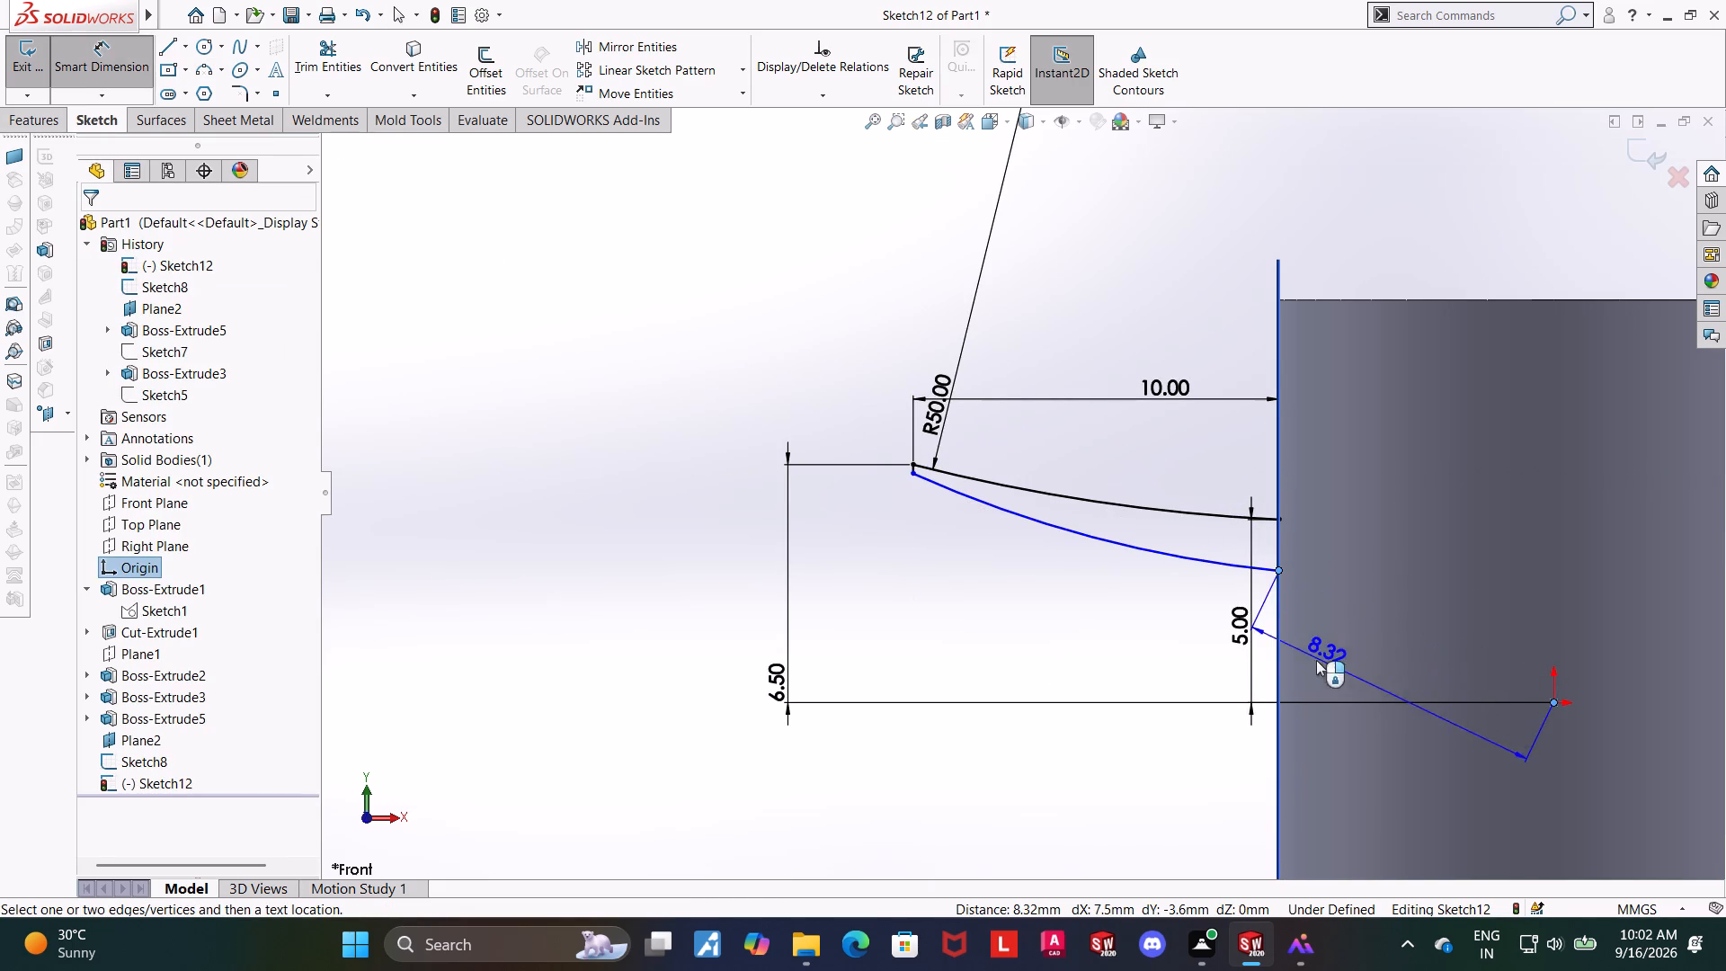
pyautogui.click(1214, 654)
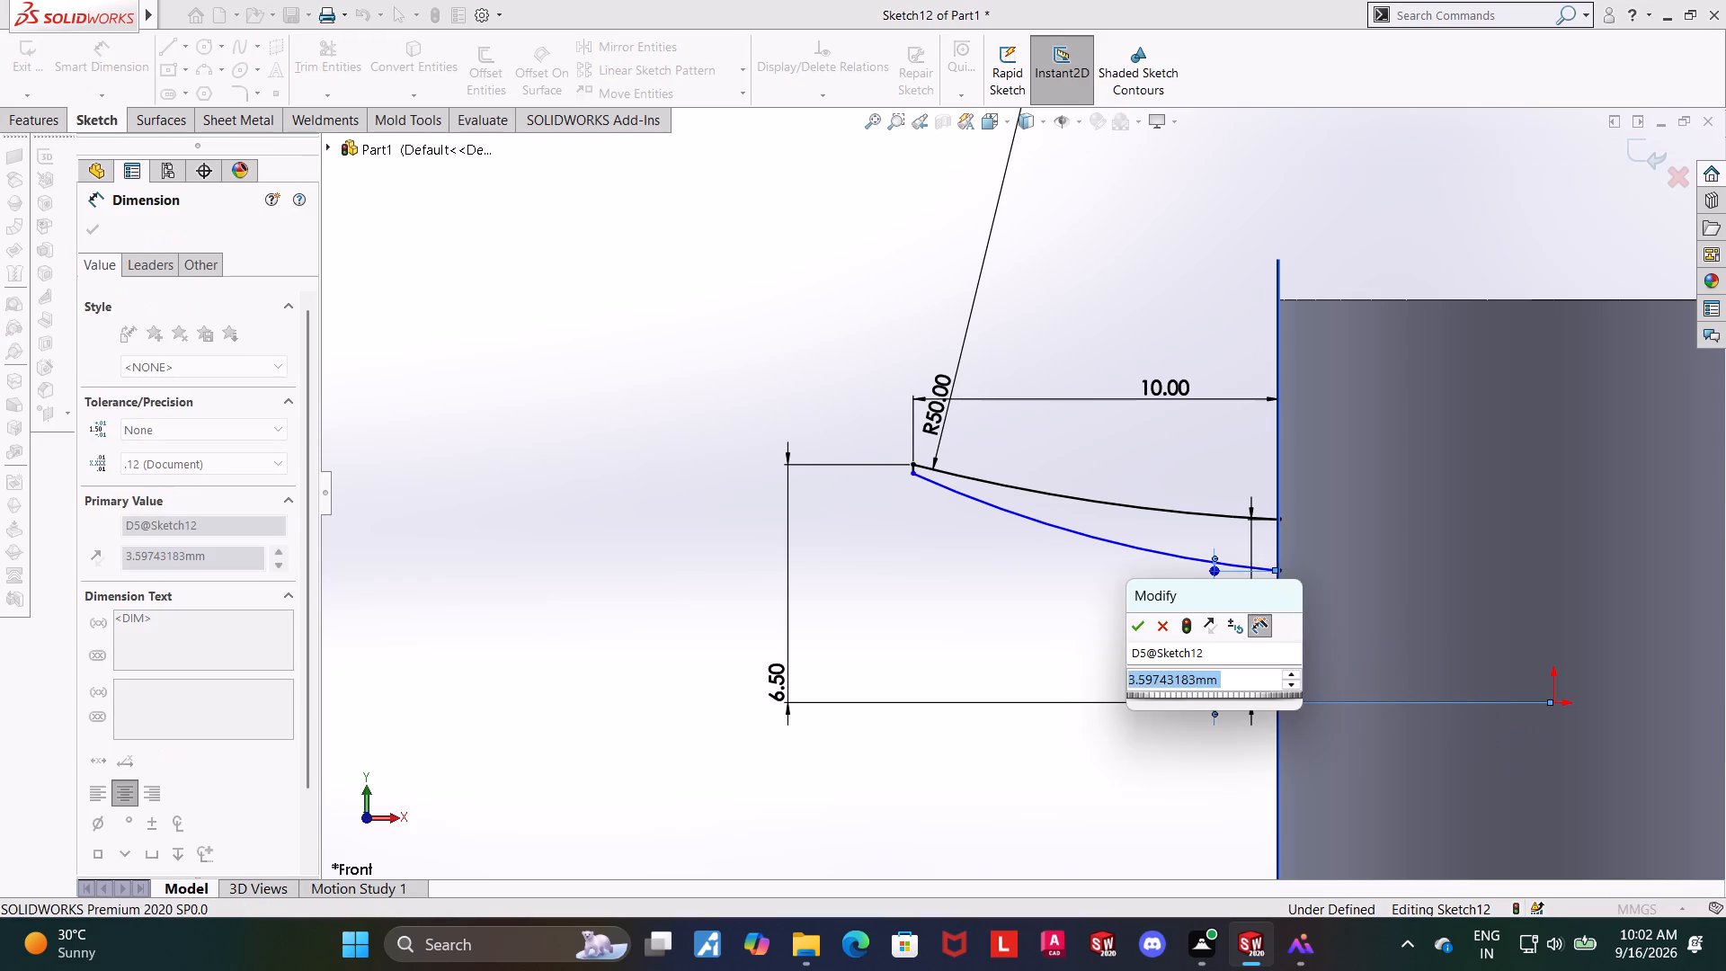
pyautogui.press('4')
pyautogui.press('Return')
pyautogui.press('Escape')
pyautogui.press('Escape')
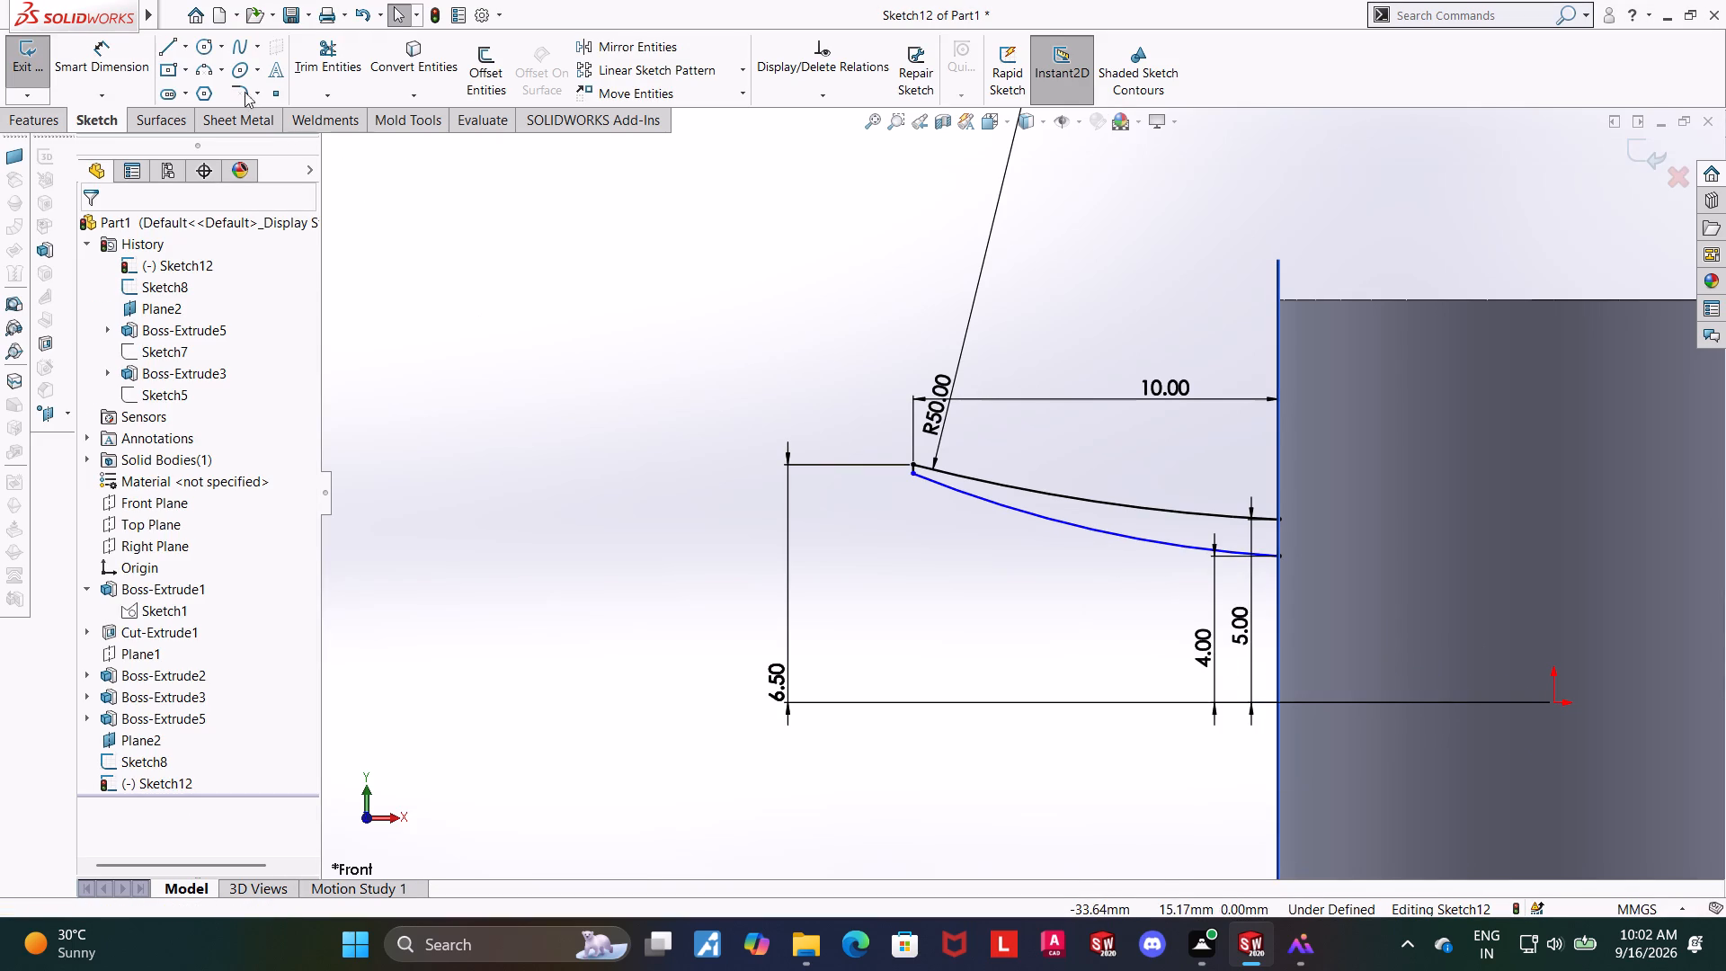
# Dimension the lower arc's outer endpoint 6 mm vertically from the origin.
pyautogui.click(82, 73)
pyautogui.click(912, 478)
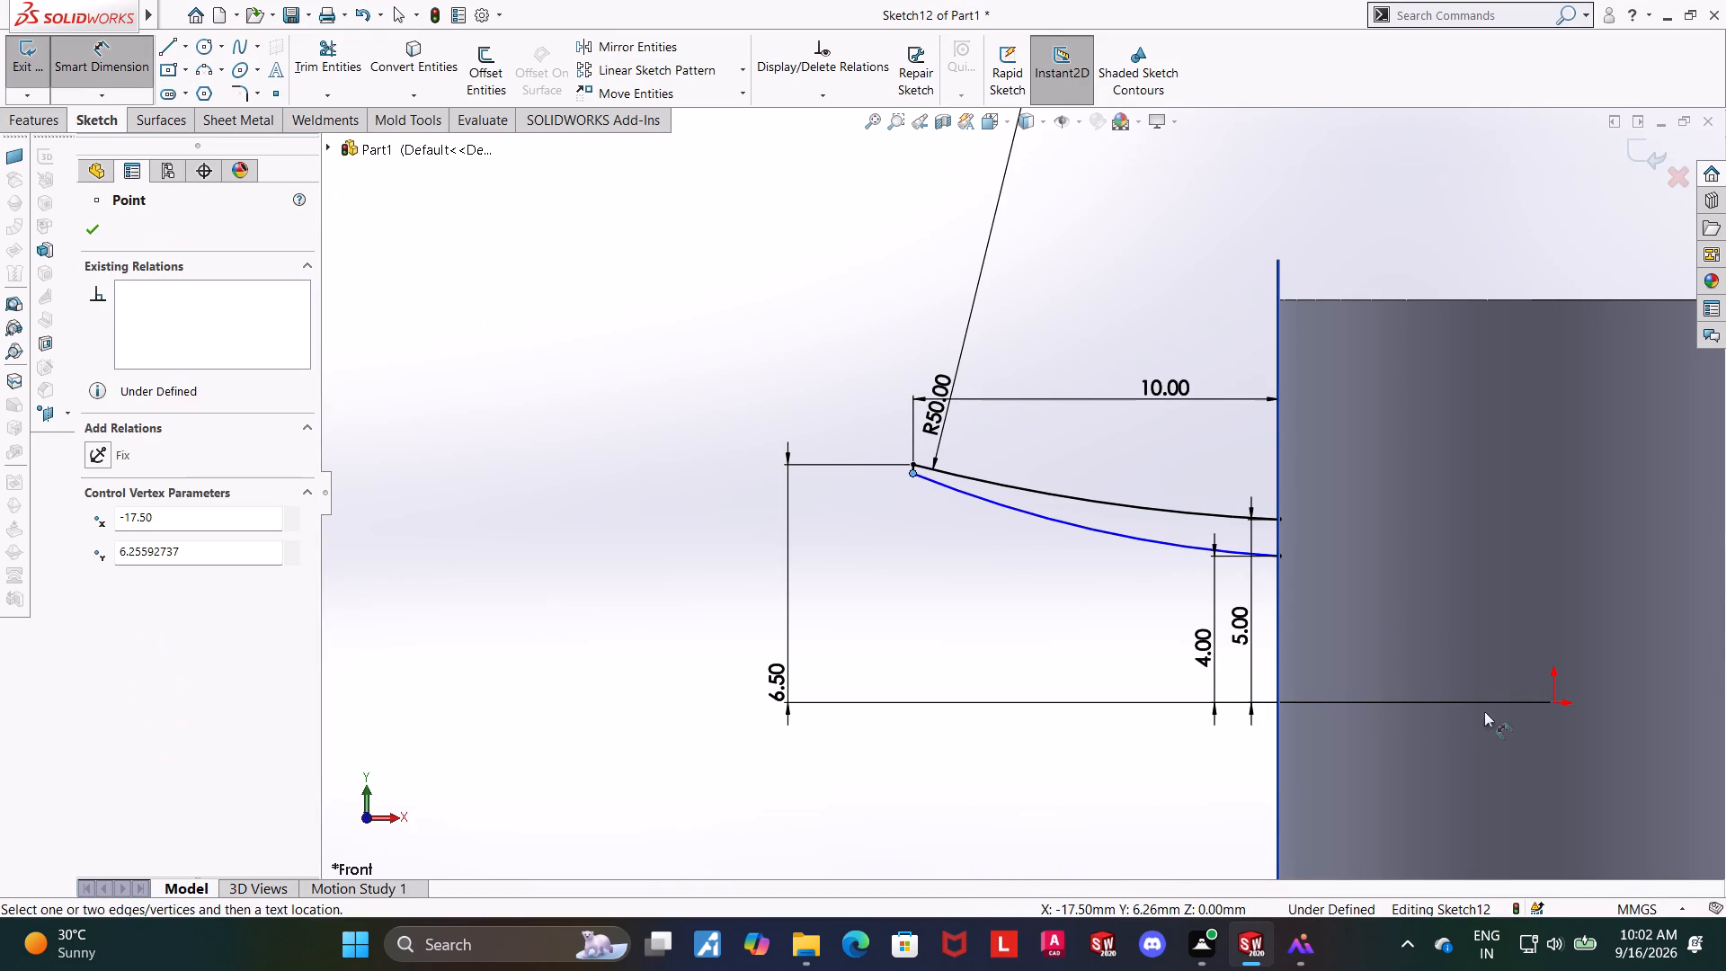
pyautogui.click(1553, 702)
pyautogui.click(867, 549)
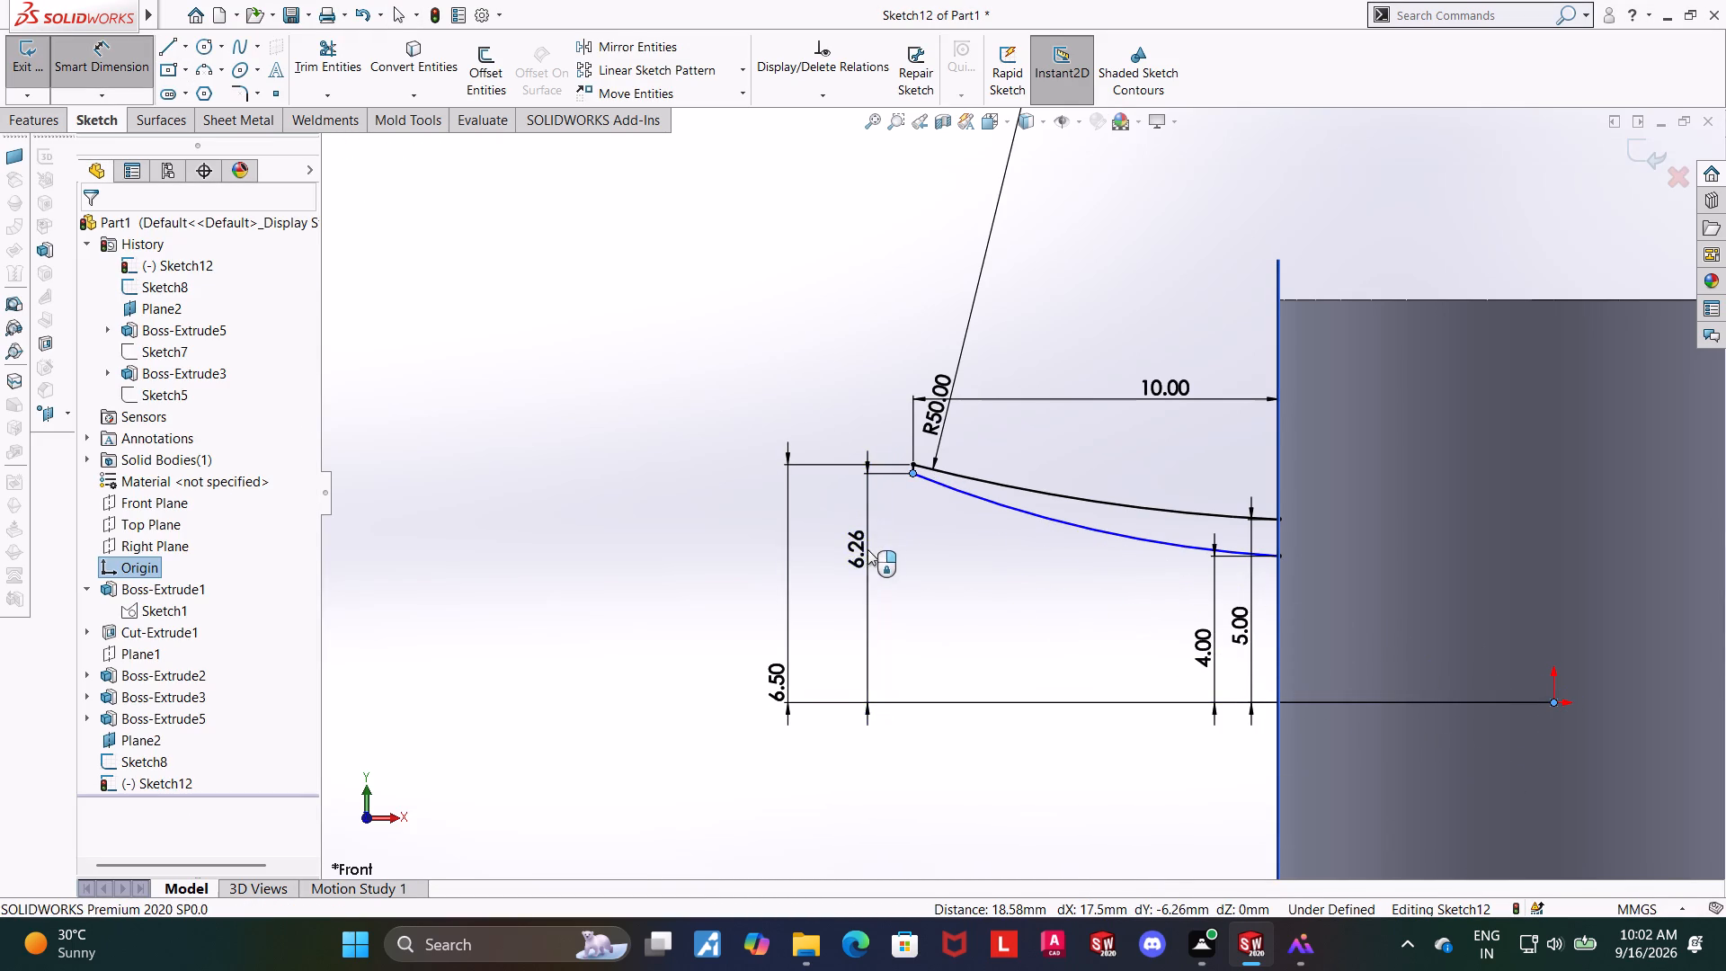
pyautogui.press('6')
pyautogui.press('Return')
pyautogui.press('Escape')
pyautogui.press('Escape')
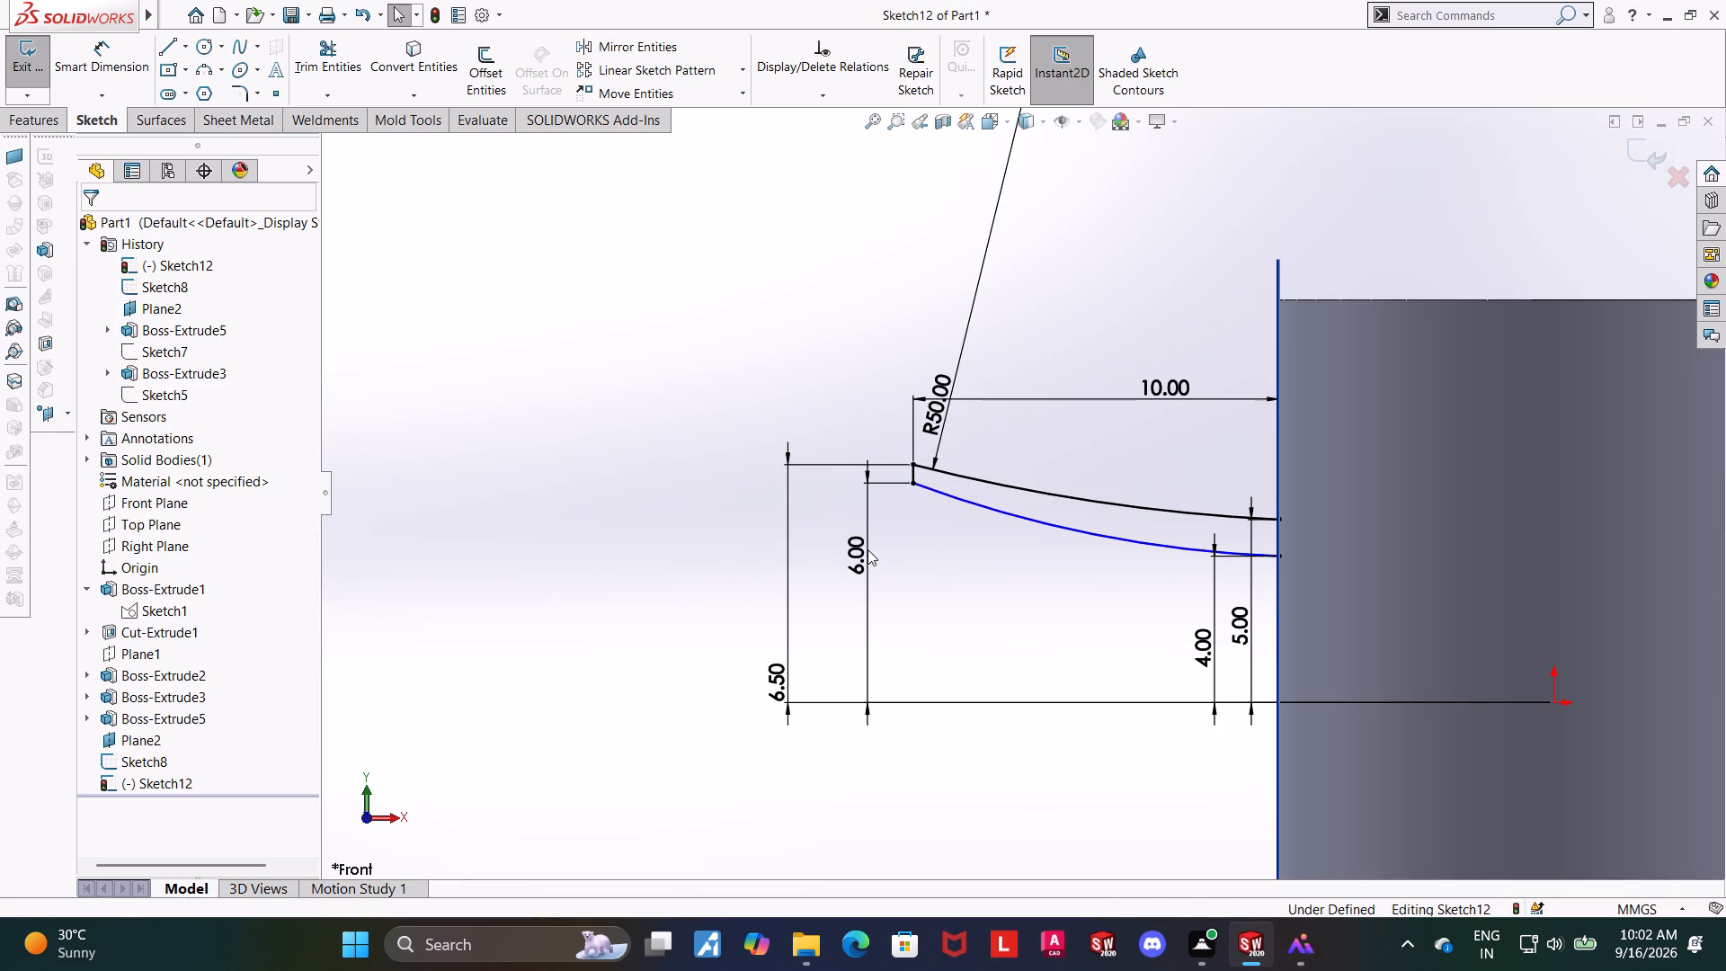
pyautogui.press('Escape')
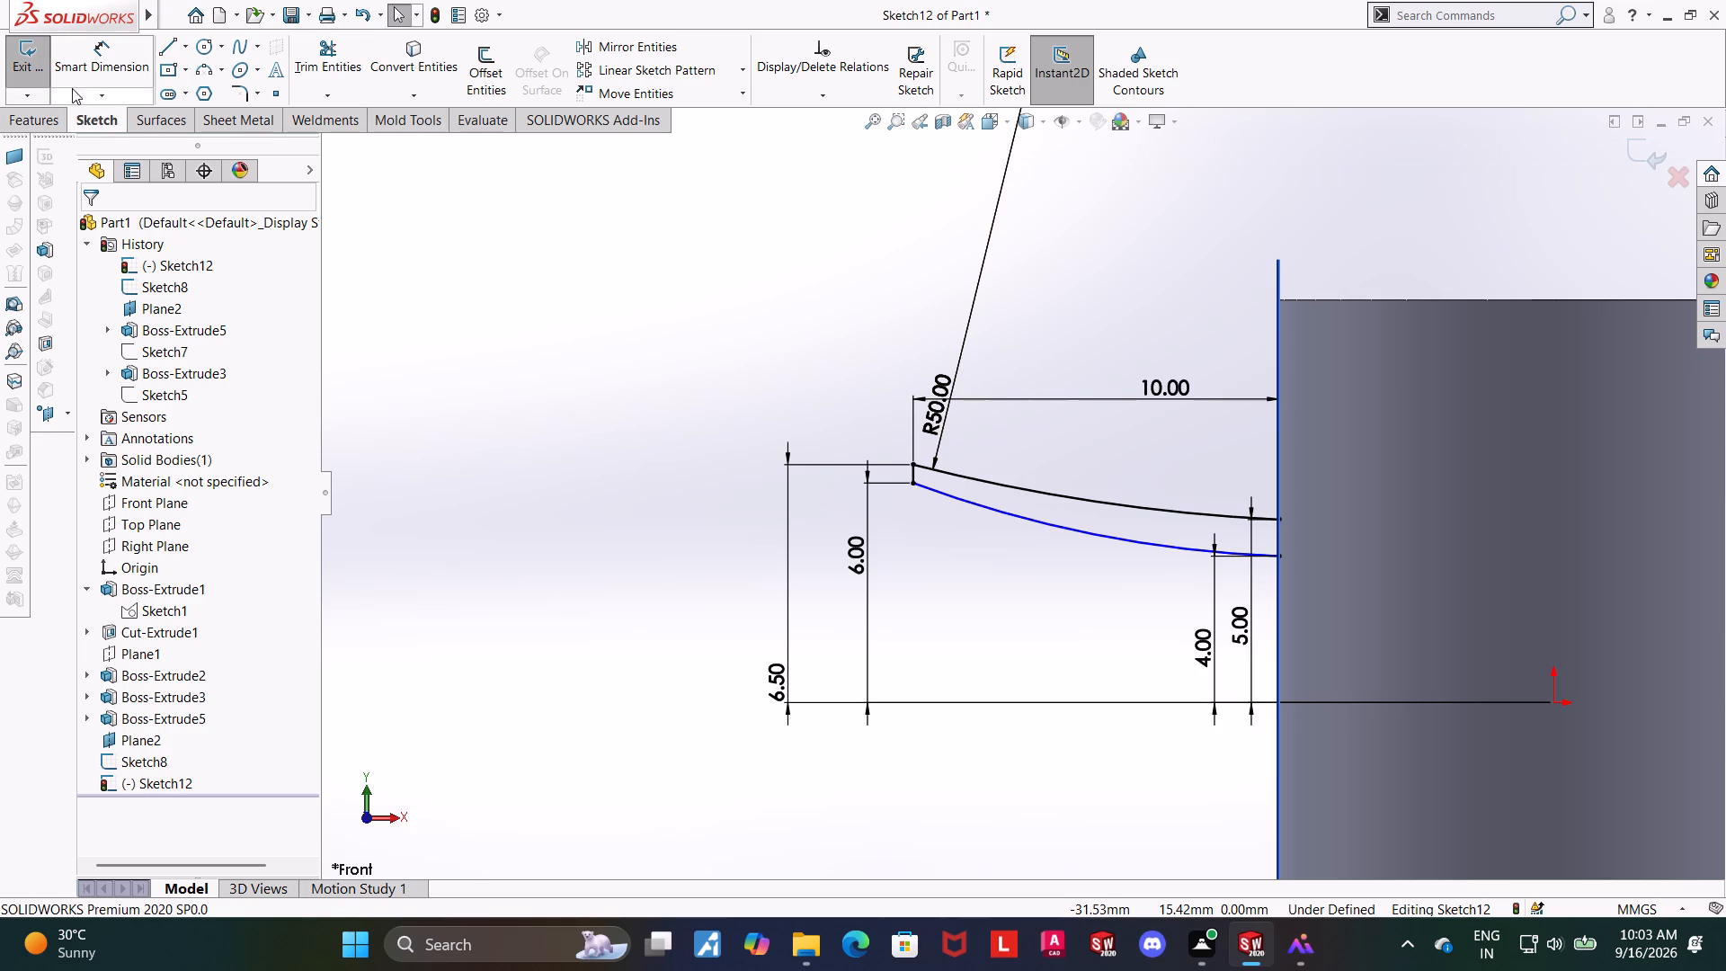
# Dimension the lower arc's radius at 26 mm.
pyautogui.click(91, 71)
pyautogui.click(1059, 525)
pyautogui.click(1095, 450)
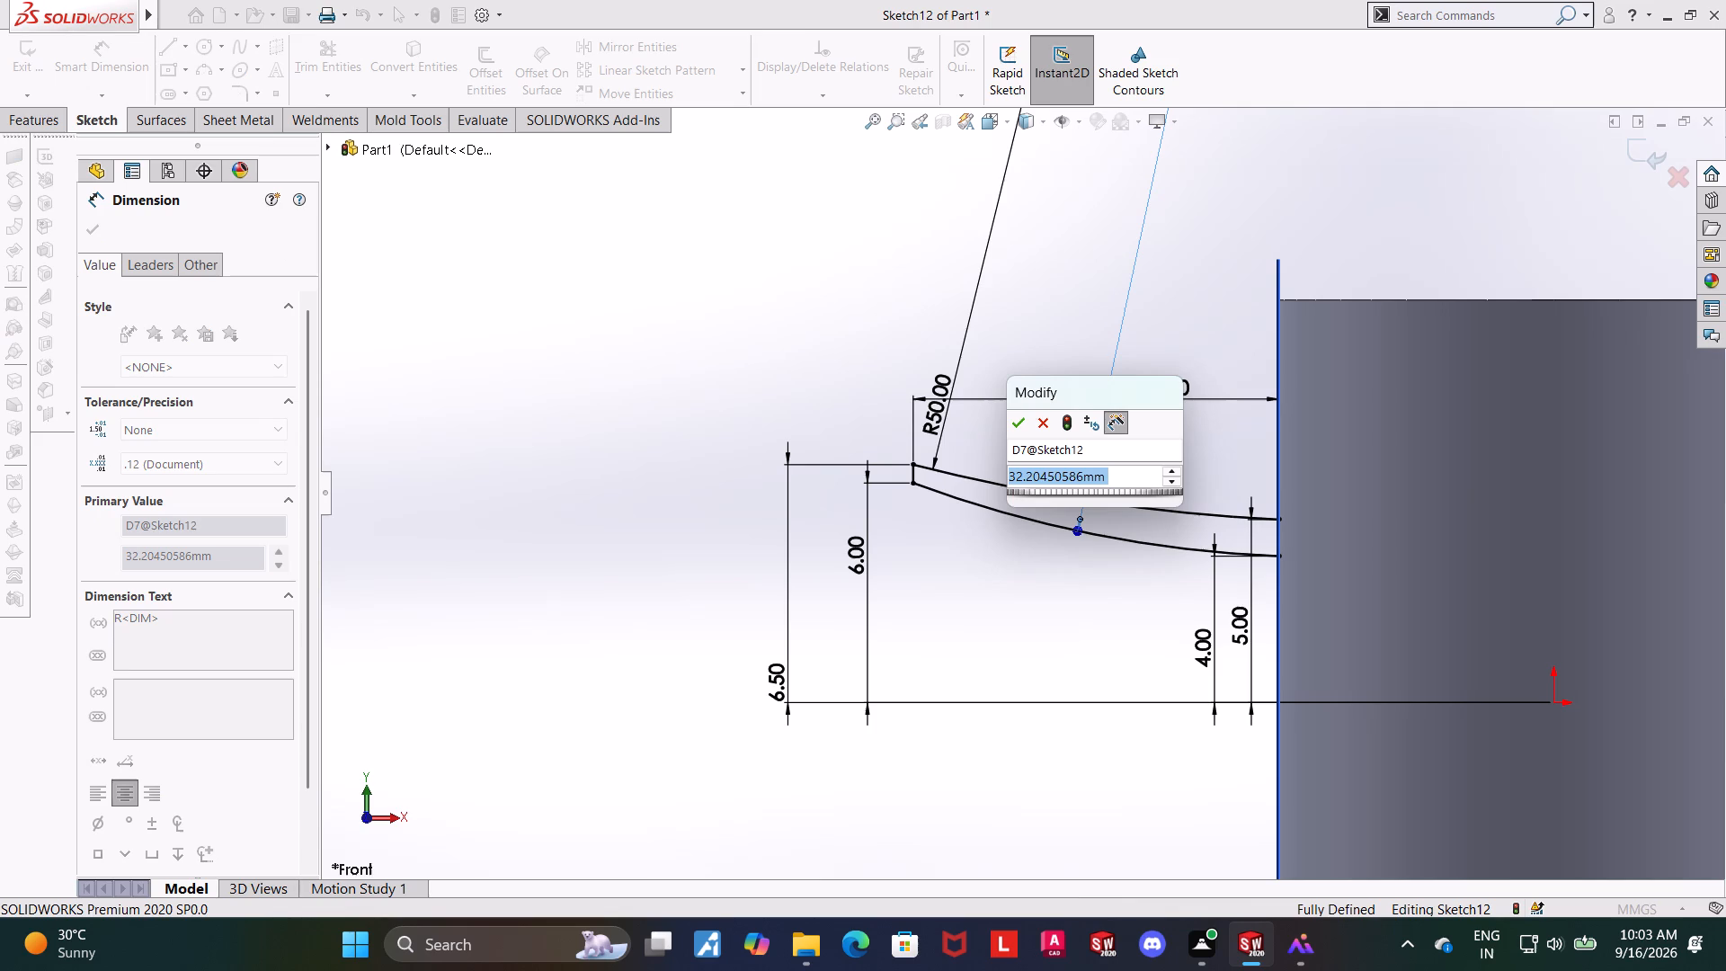
pyautogui.write('26')
pyautogui.press('Return')
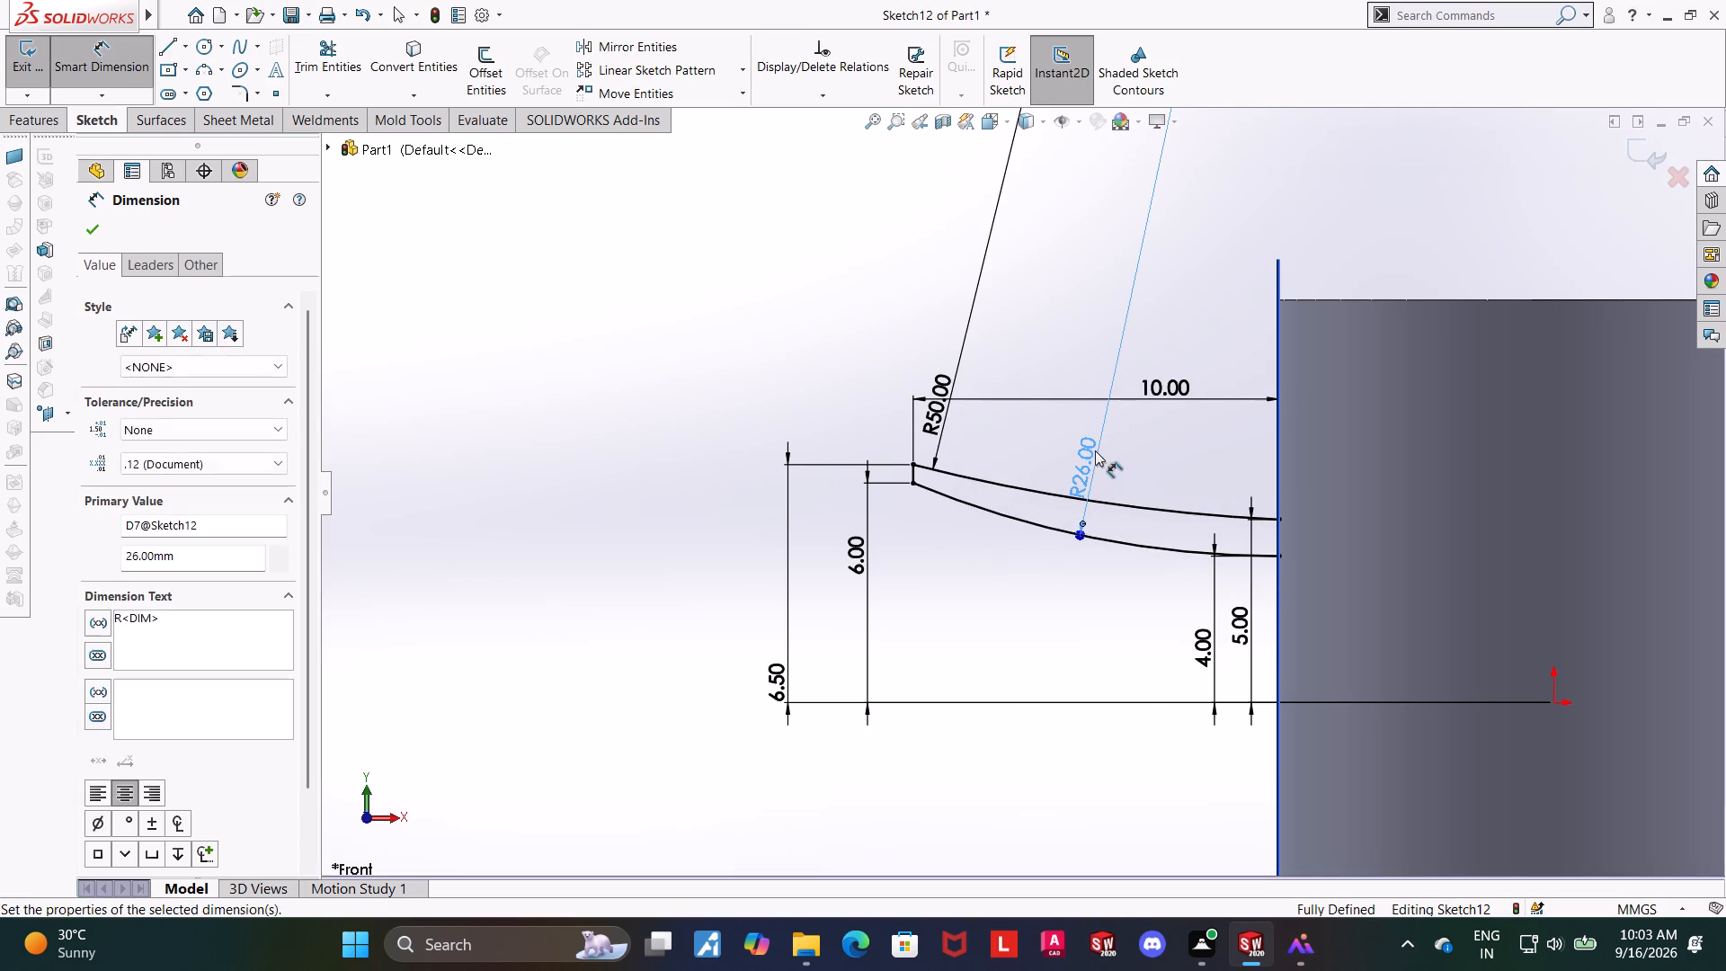
pyautogui.press('Escape')
pyautogui.press('Escape')
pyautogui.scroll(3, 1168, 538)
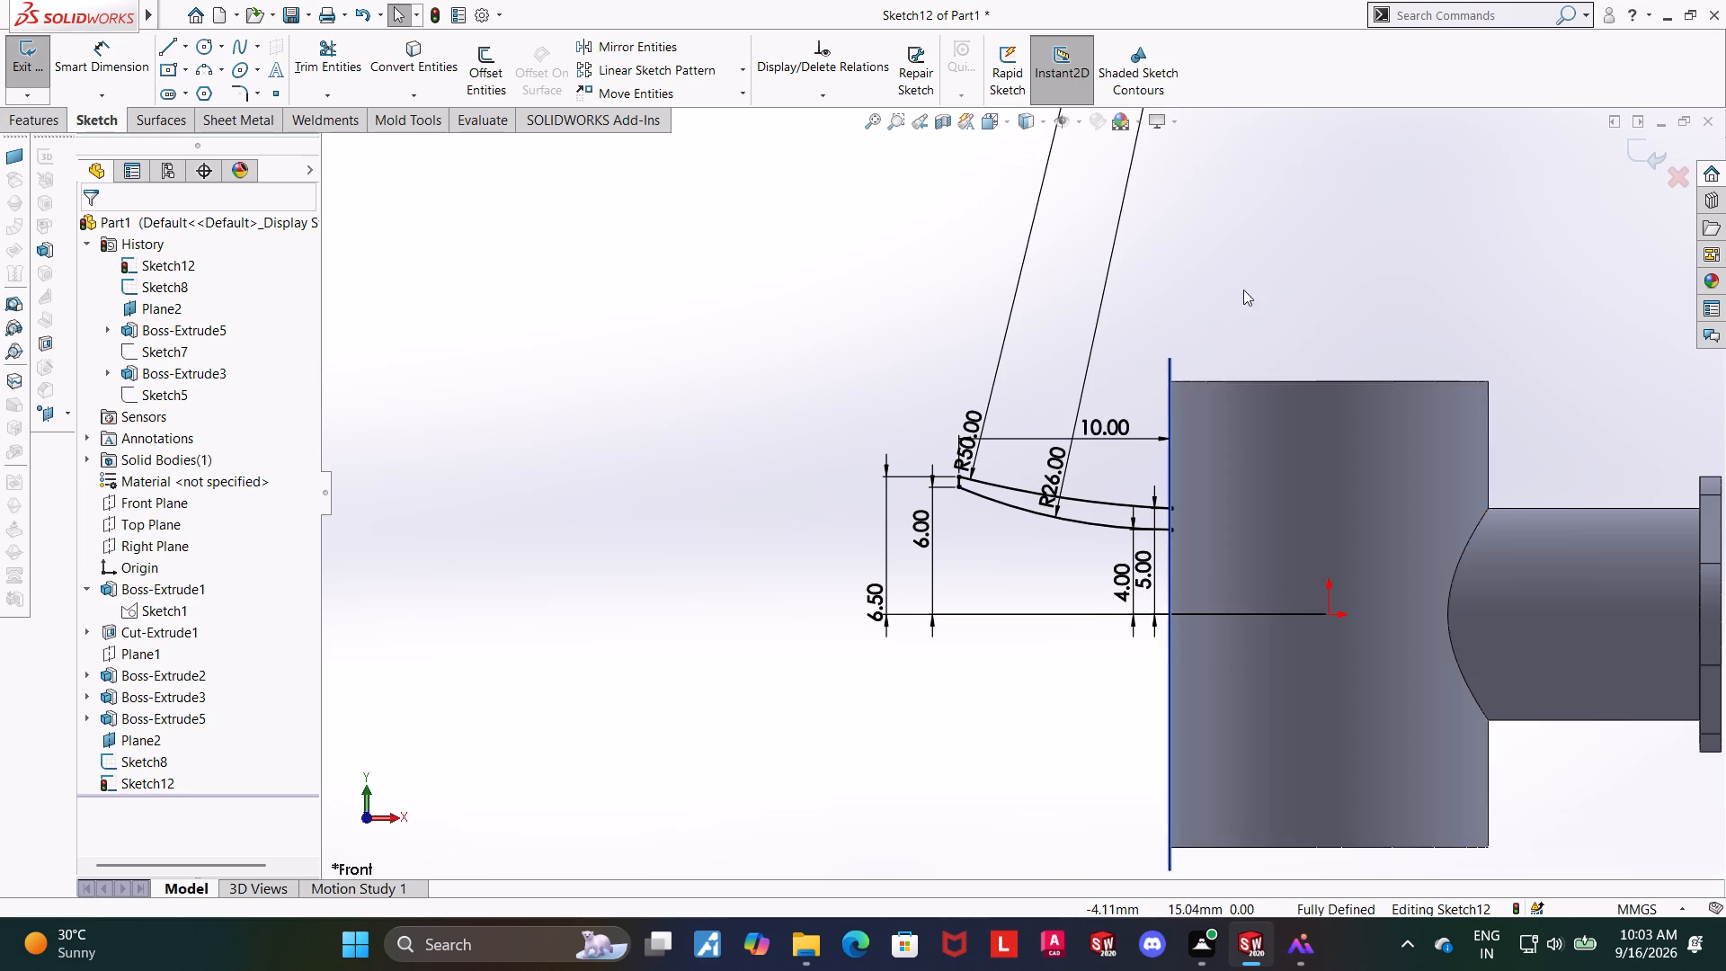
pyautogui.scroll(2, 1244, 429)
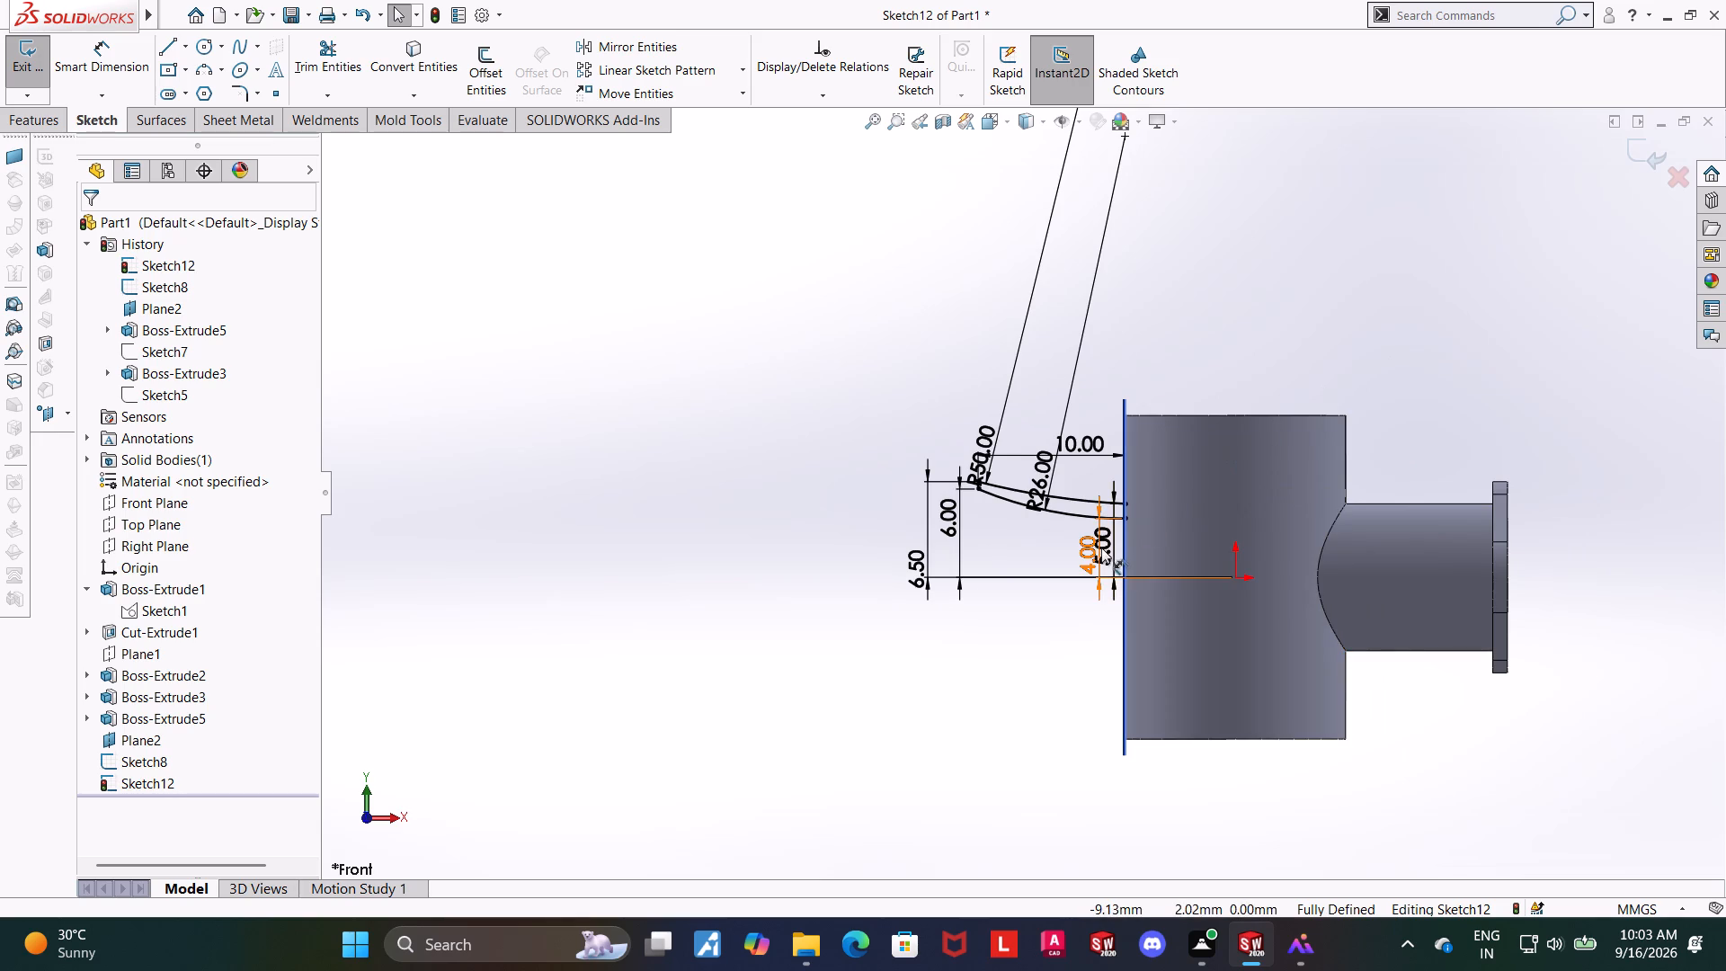
# Set the upper arc's radius to 50.5 mm and exit the sketch.
pyautogui.scroll(-4, 1009, 586)
pyautogui.scroll(-4, 999, 306)
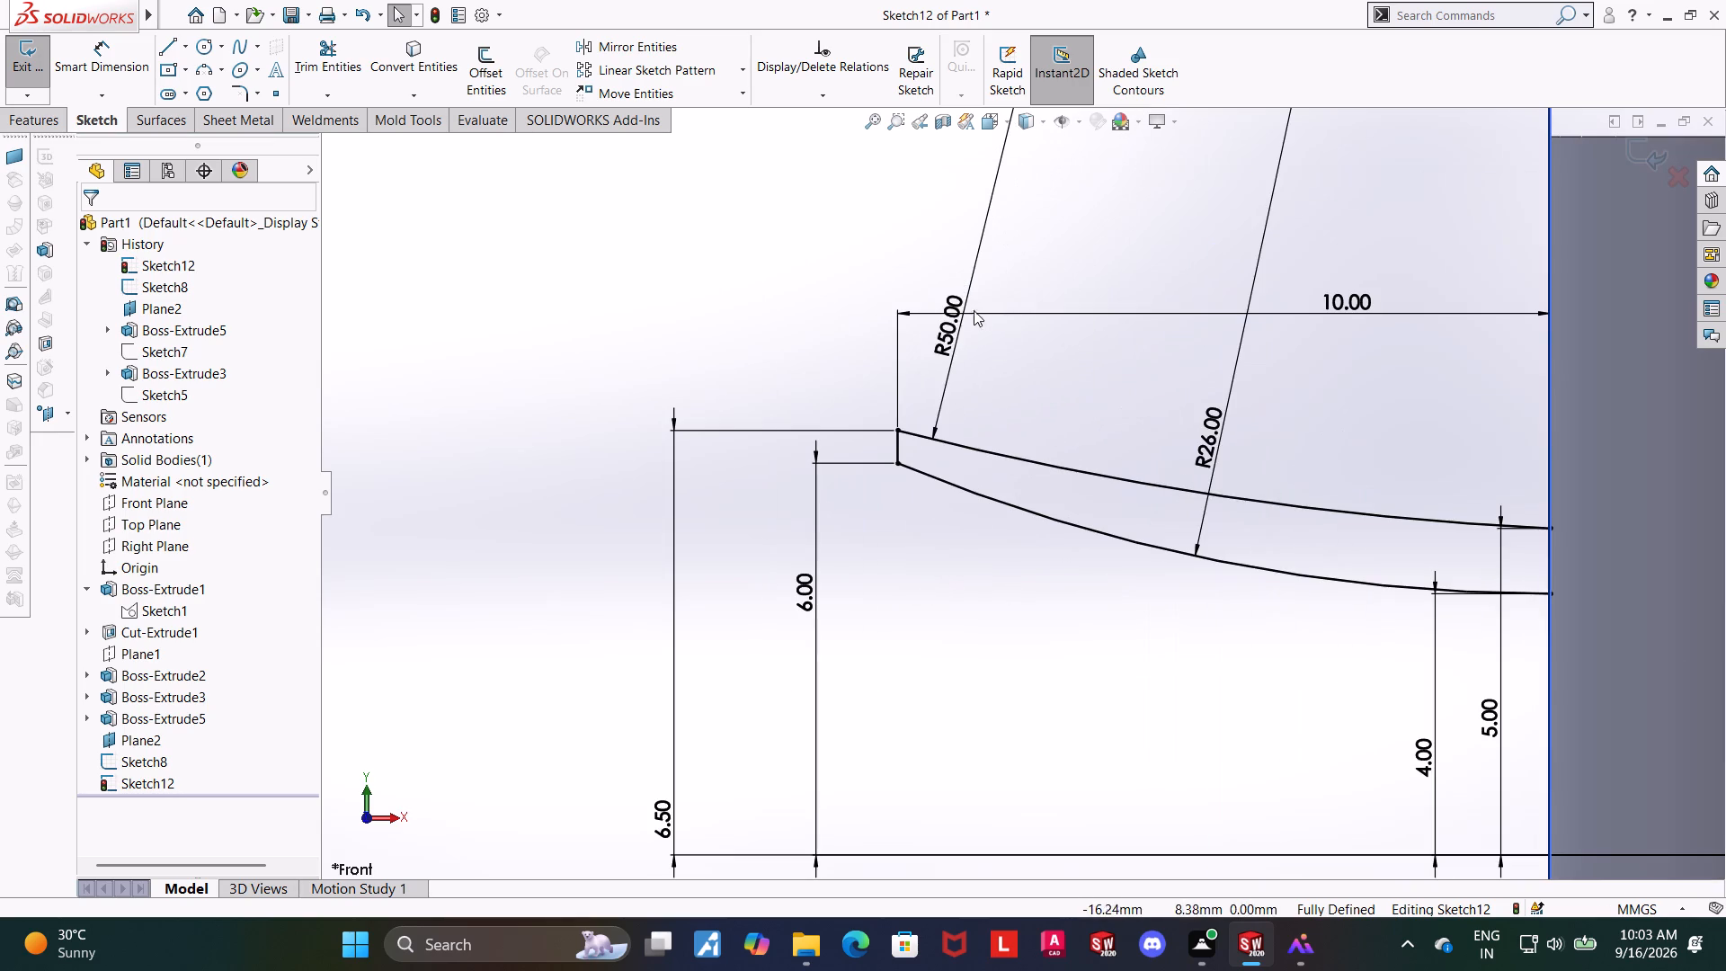
pyautogui.doubleClick(951, 326)
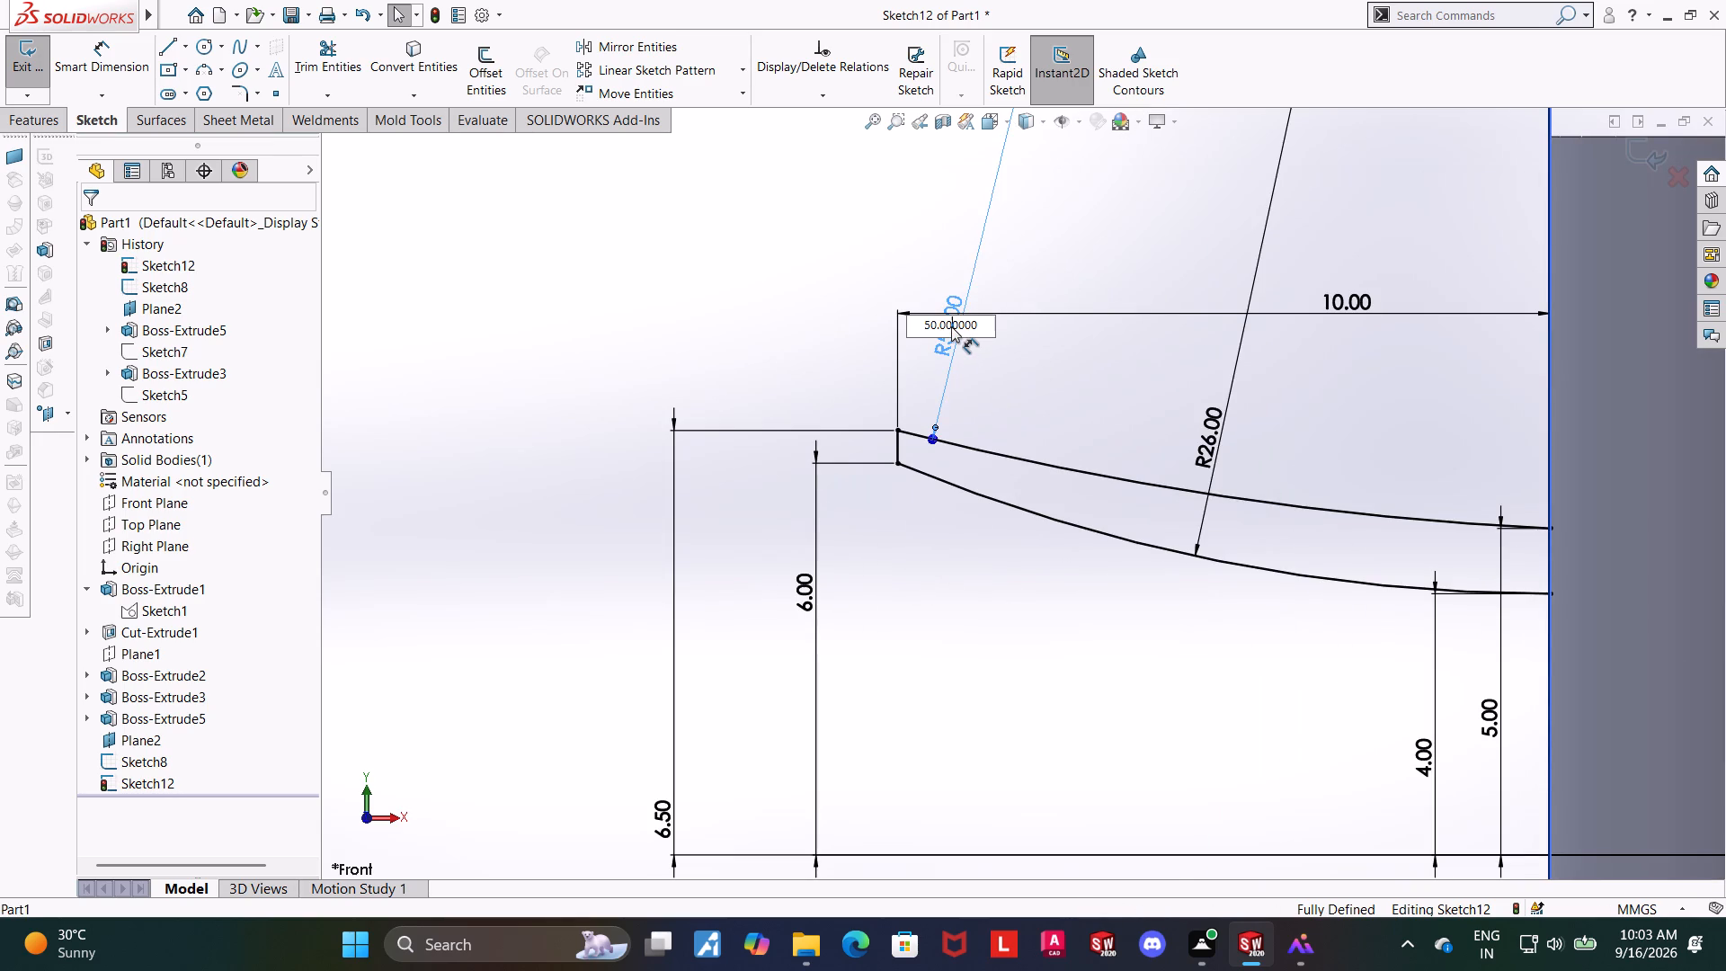
pyautogui.moveTo(980, 329); pyautogui.dragTo(941, 324)
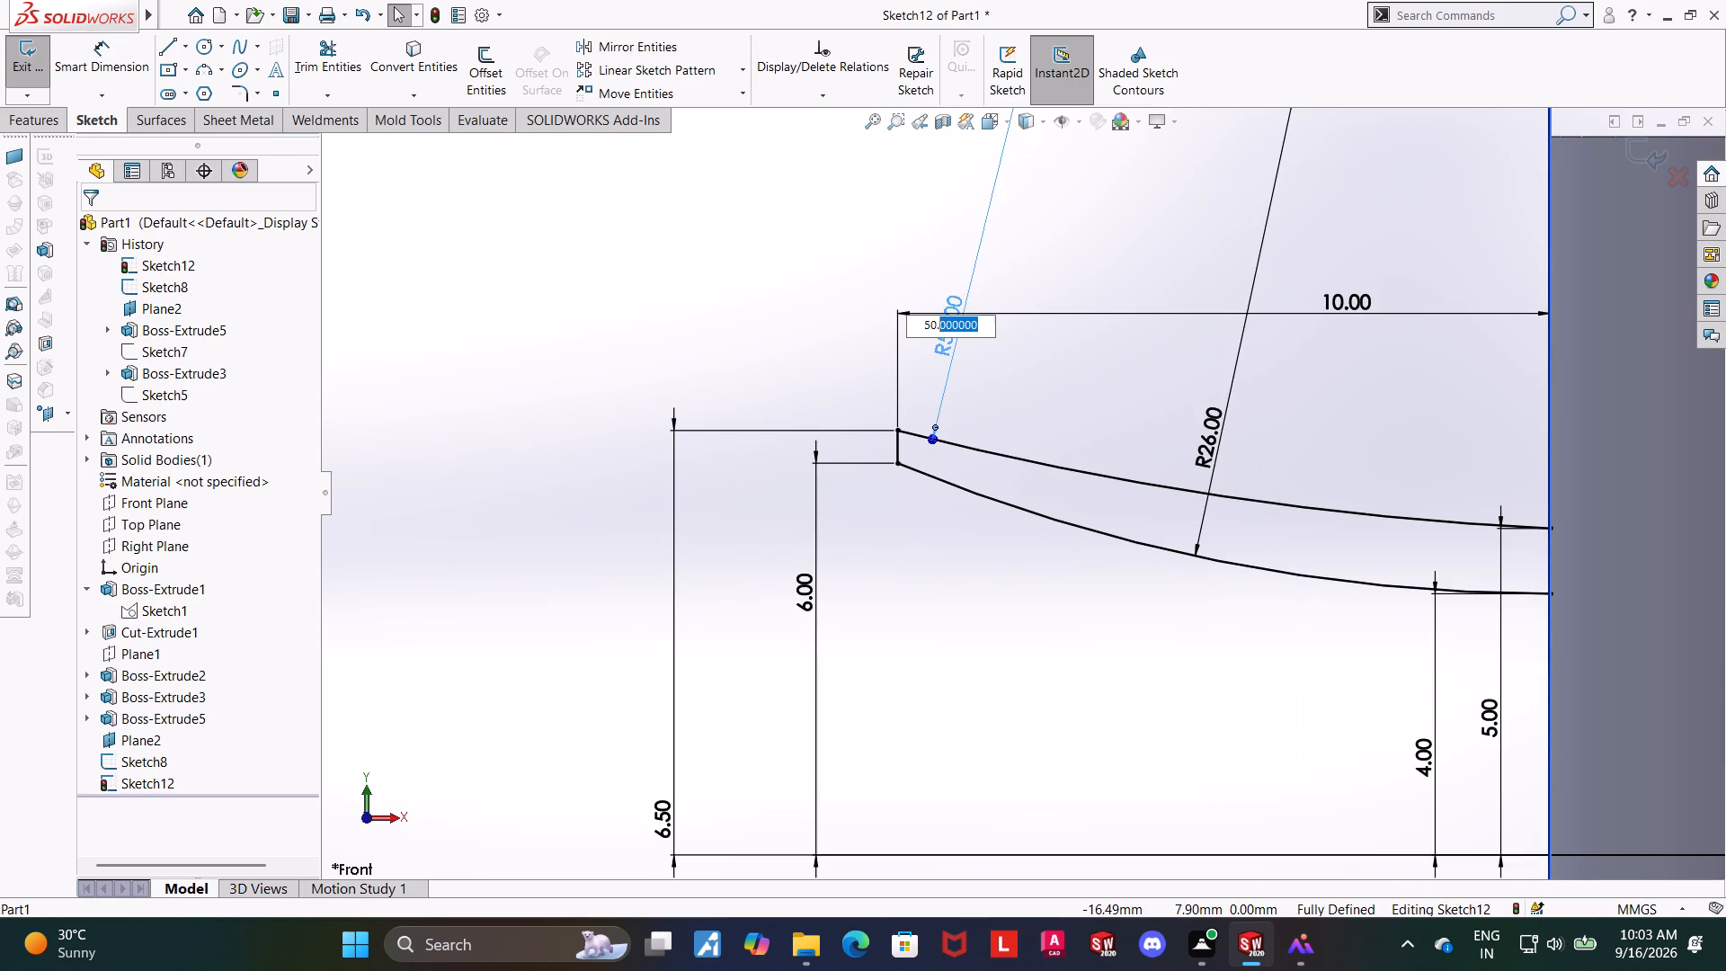
pyautogui.moveTo(941, 324); pyautogui.dragTo(942, 324)
pyautogui.press('5')
pyautogui.press('Return')
pyautogui.press('Escape')
pyautogui.scroll(7, 1122, 639)
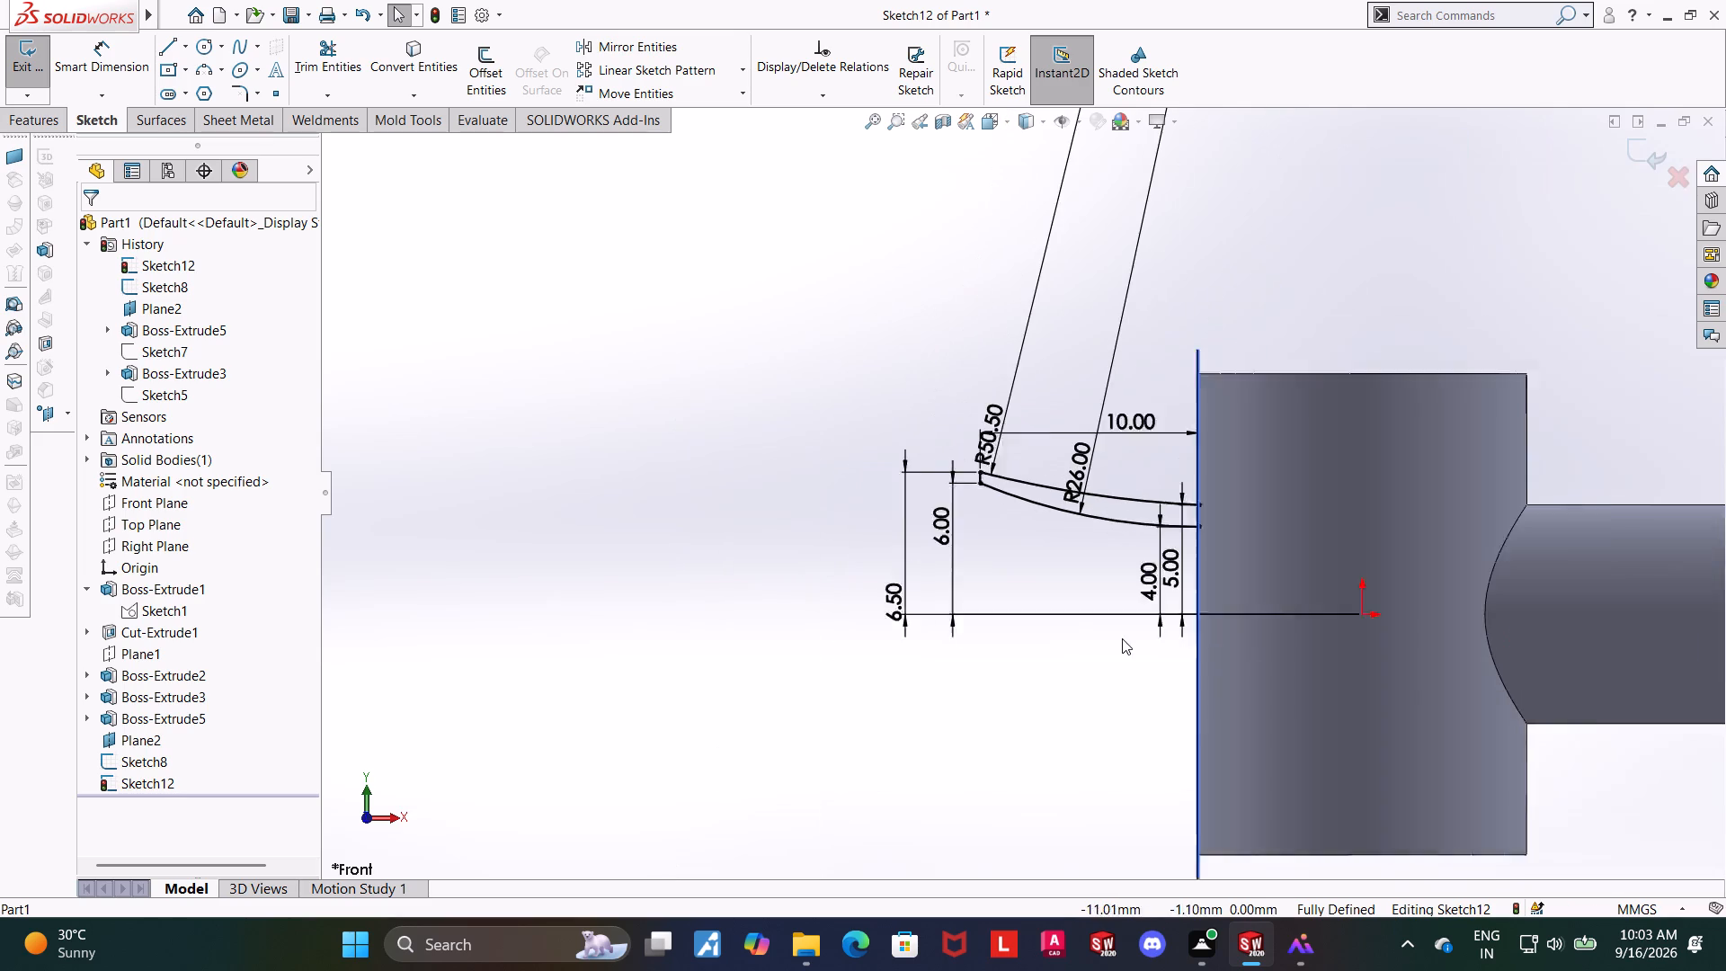
pyautogui.click(1653, 156)
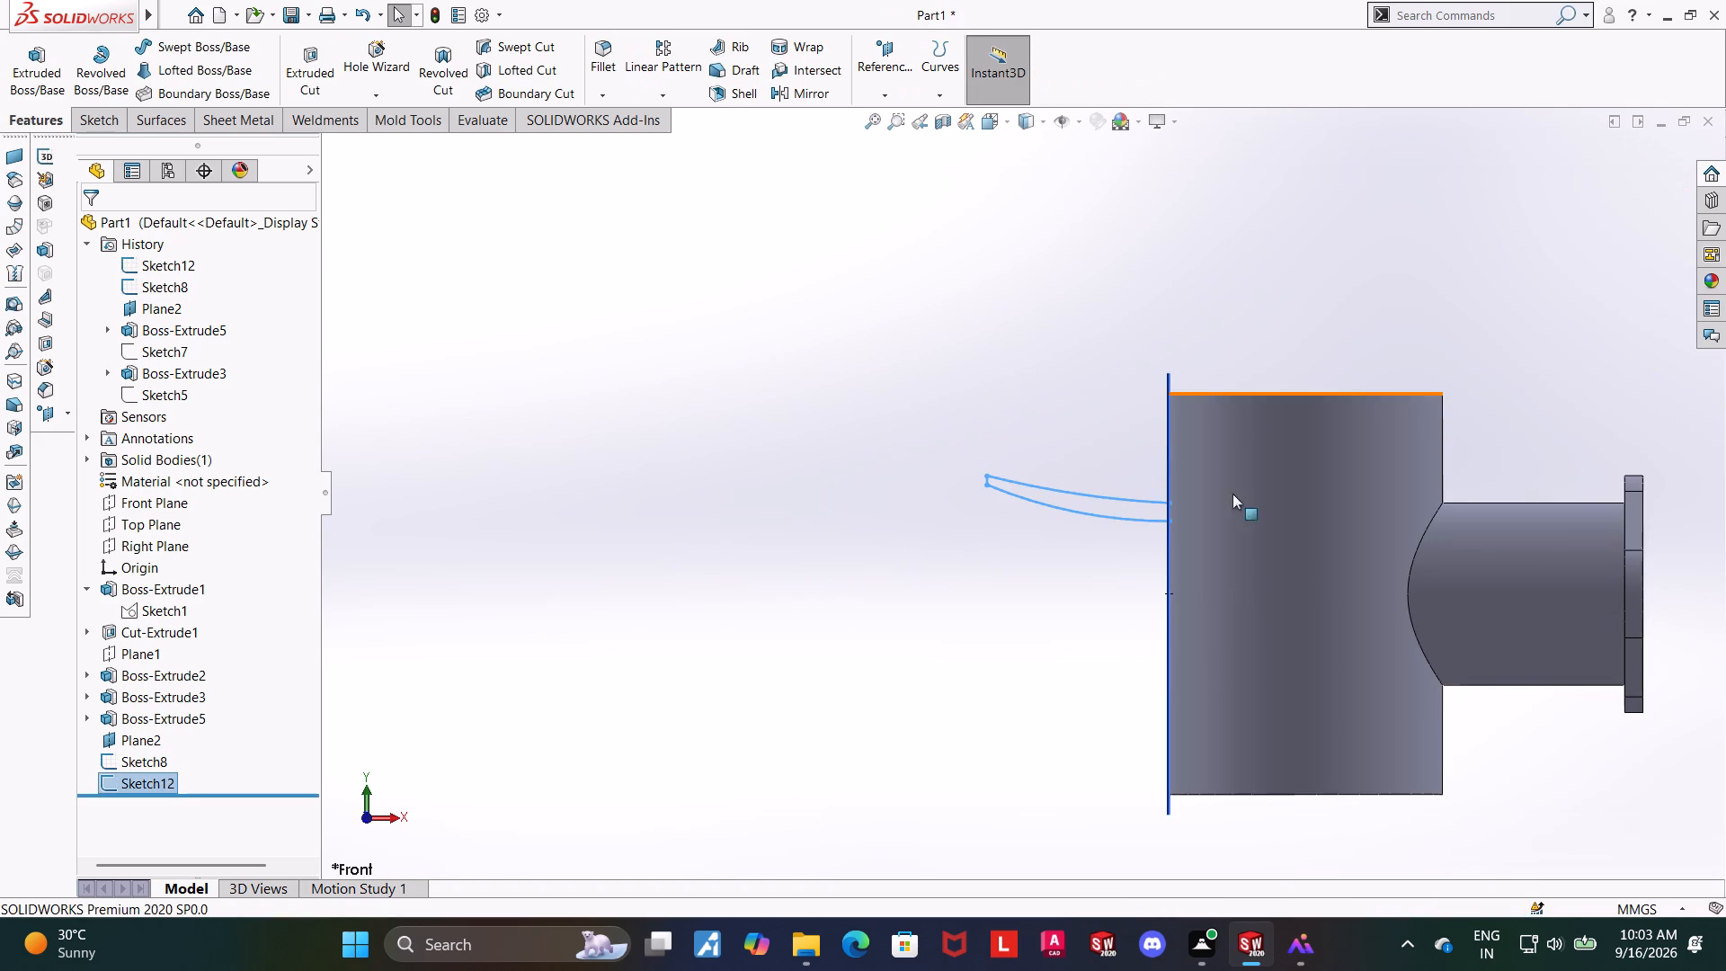
# Reopen Sketch12, add a horizontal centerline about 25.3 mm long from the origin out past the flared profile, and exit the sketch.
pyautogui.moveTo(1125, 539); pyautogui.dragTo(1144, 539, button='middle')
pyautogui.click(842, 651)
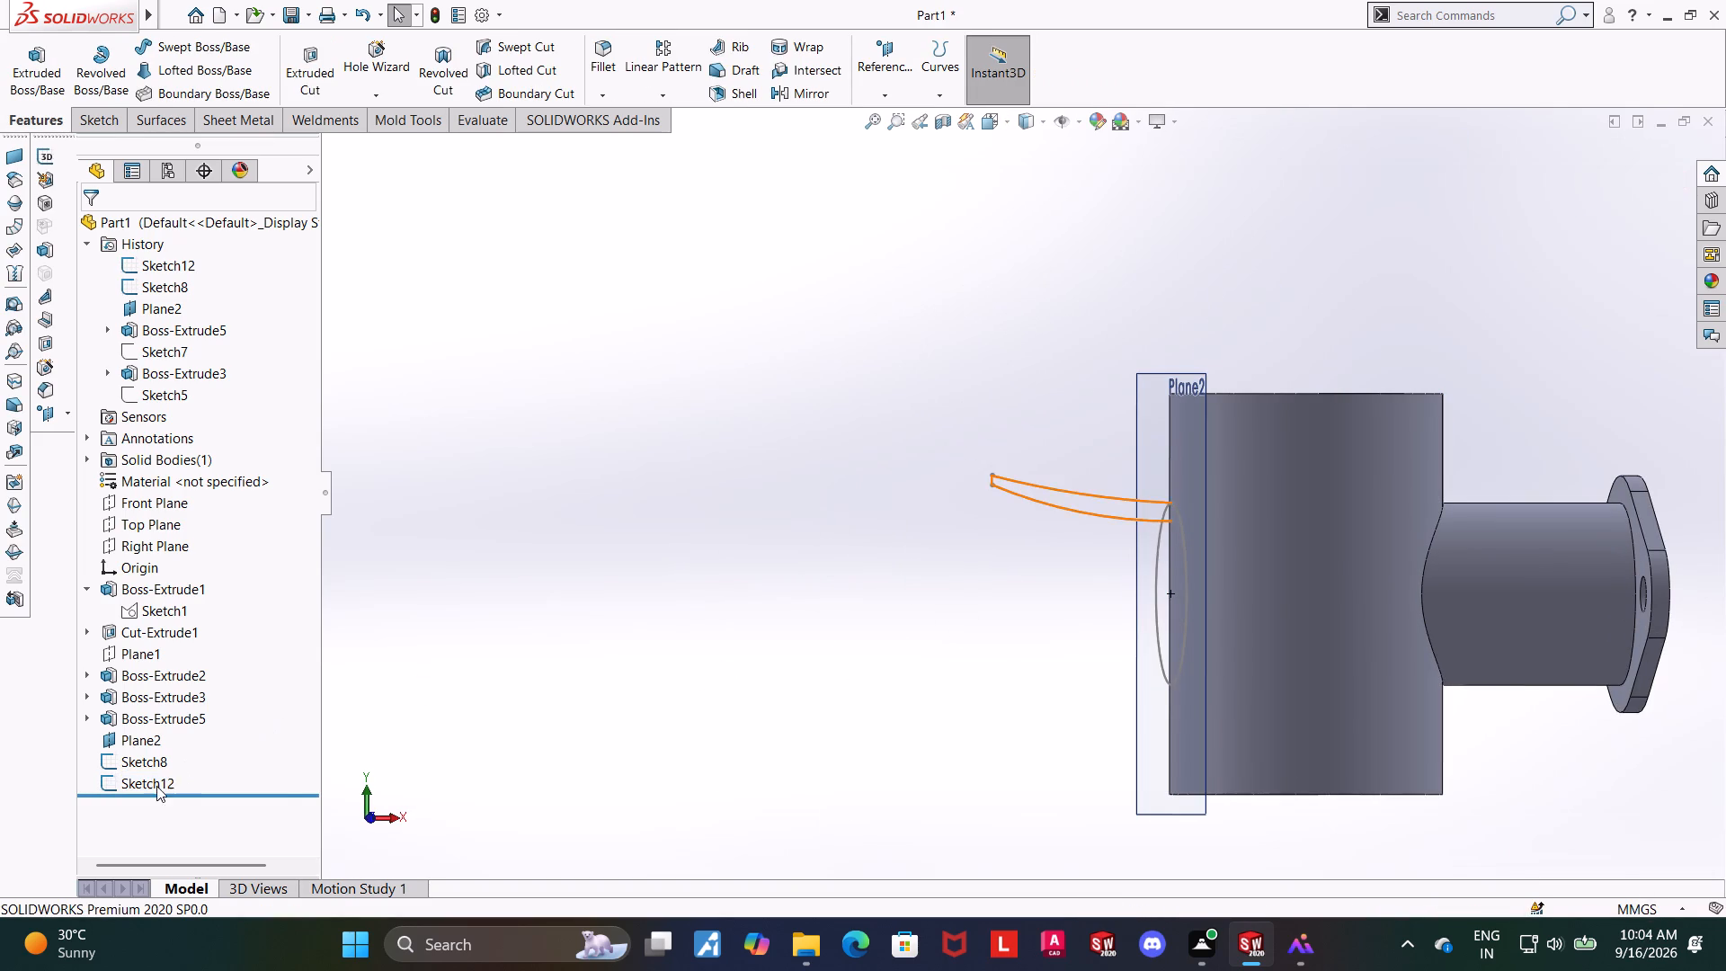
pyautogui.click(156, 786)
pyautogui.click(218, 756)
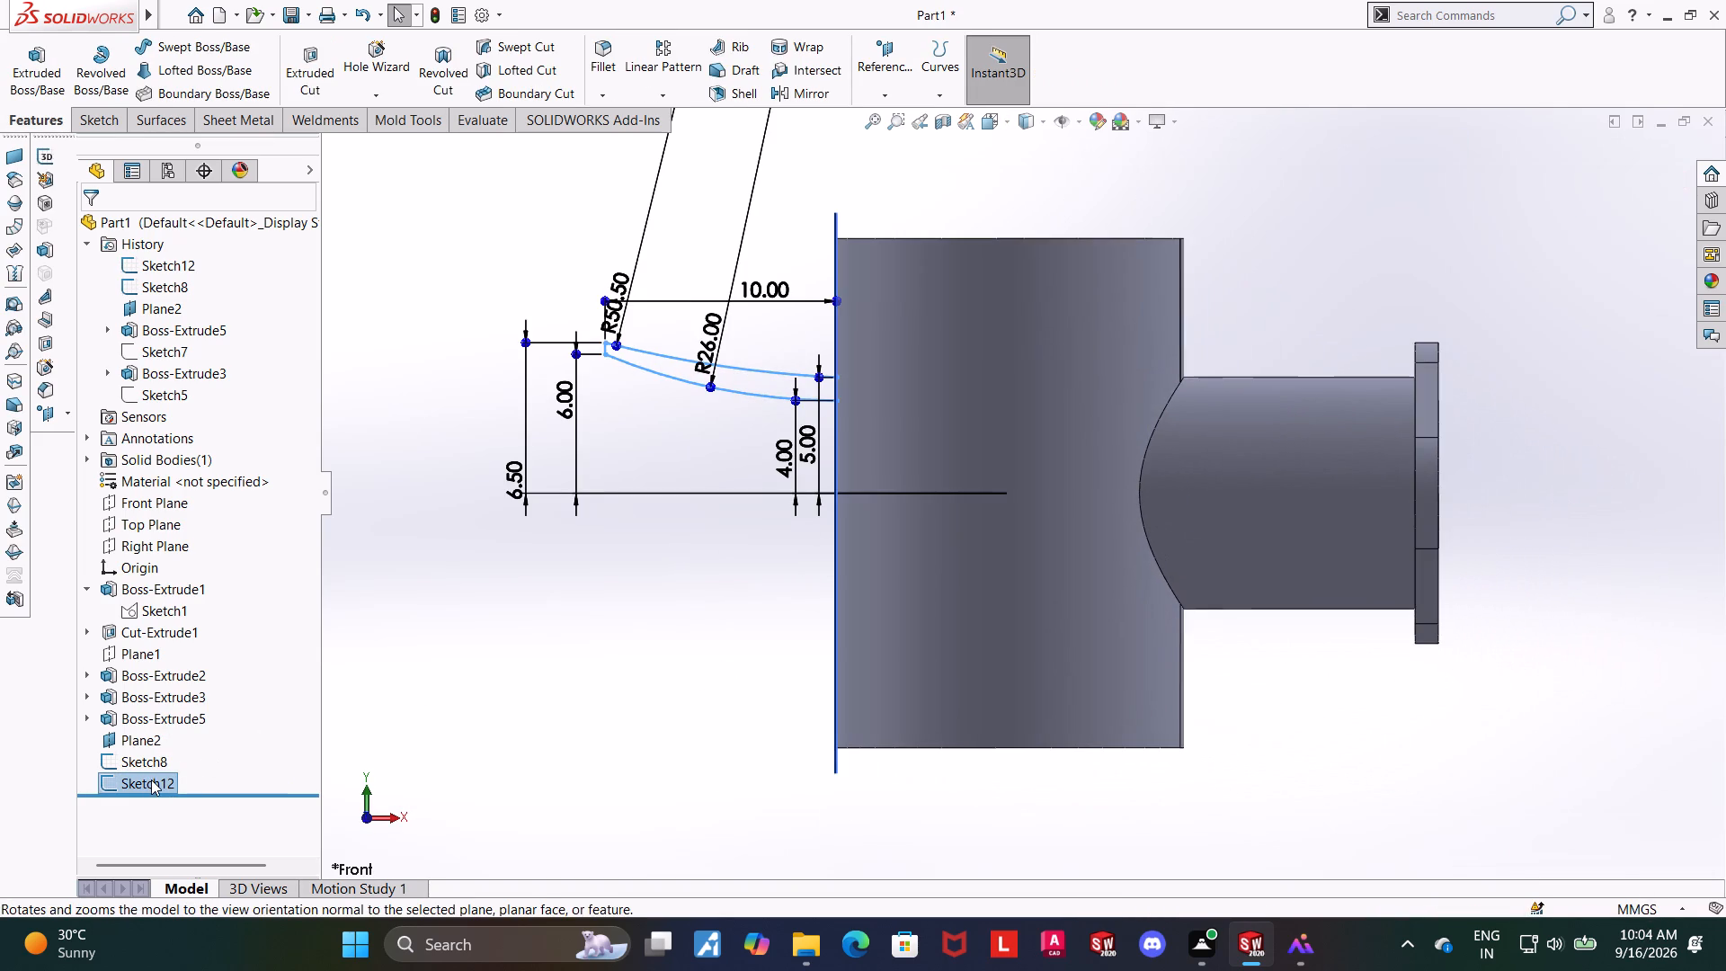
pyautogui.click(151, 779)
pyautogui.click(162, 719)
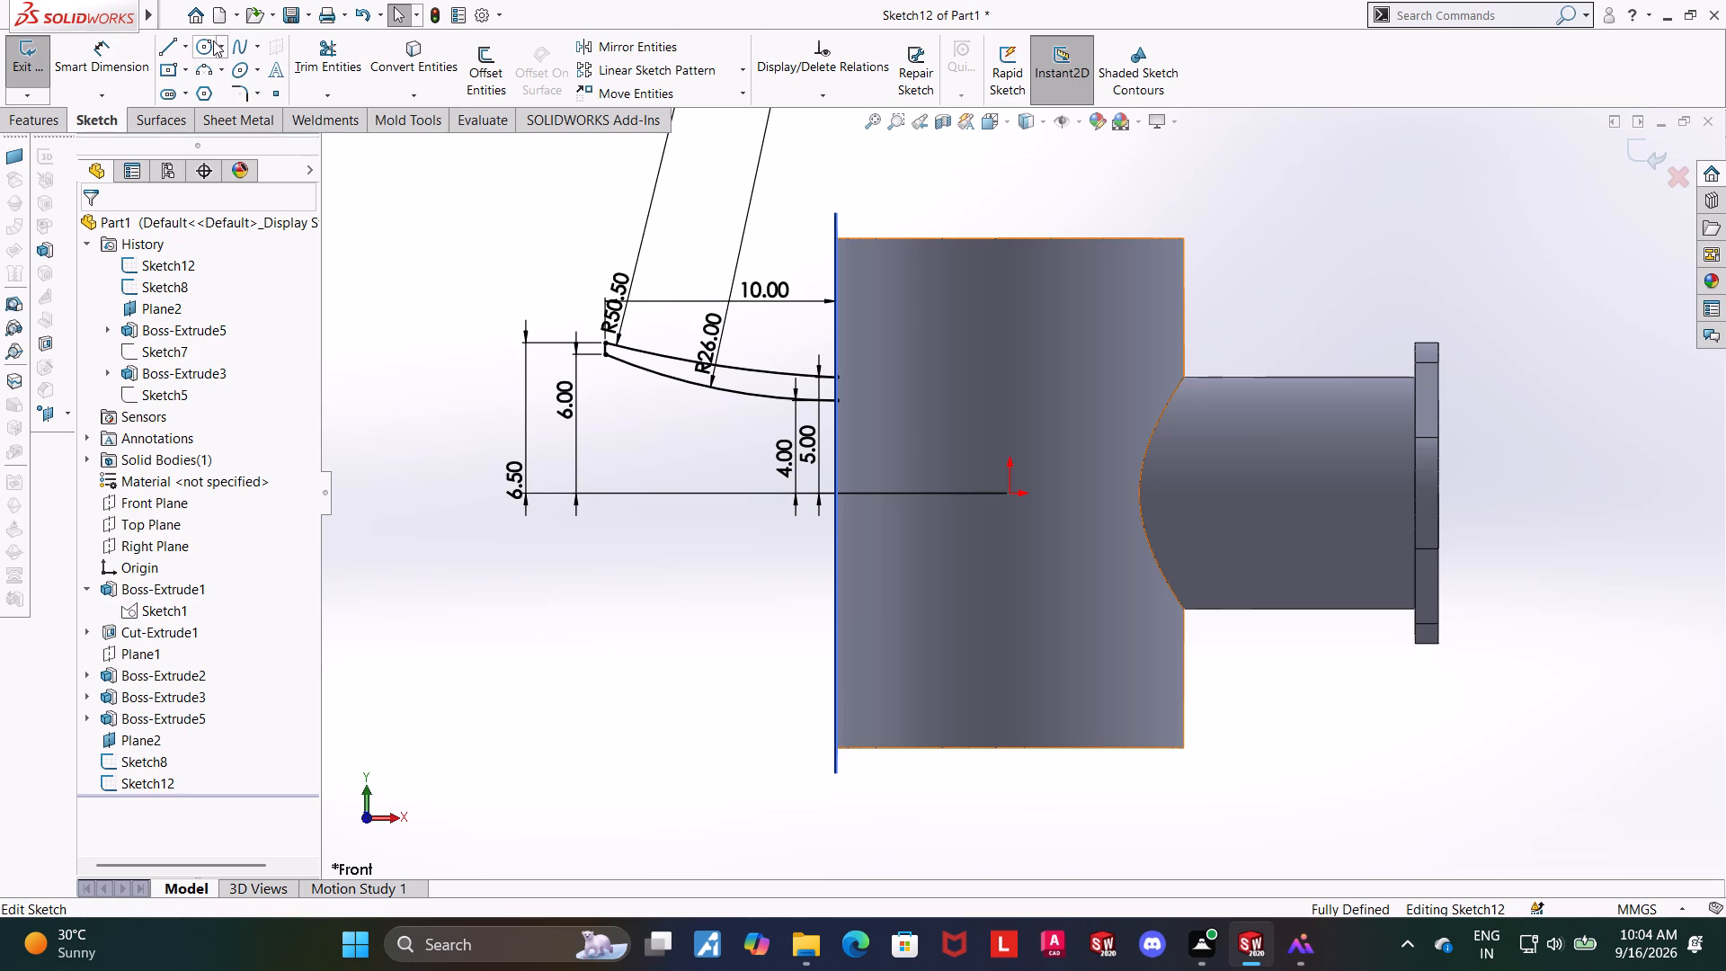
pyautogui.click(187, 47)
pyautogui.click(194, 85)
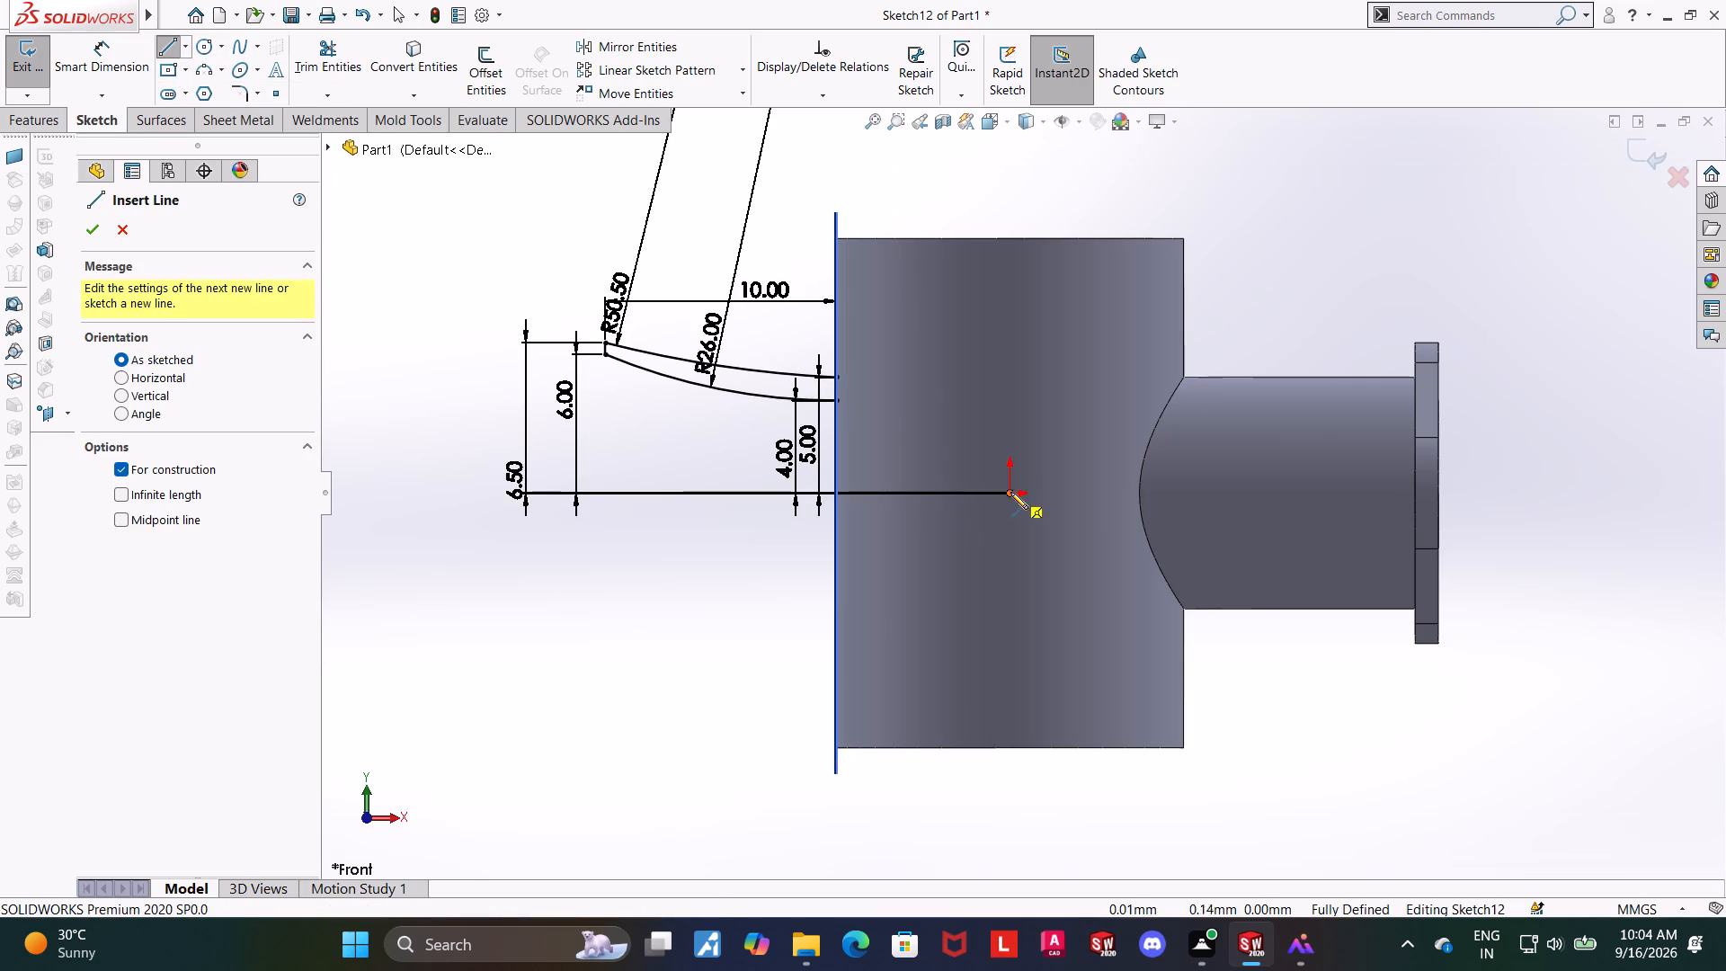
pyautogui.click(1010, 492)
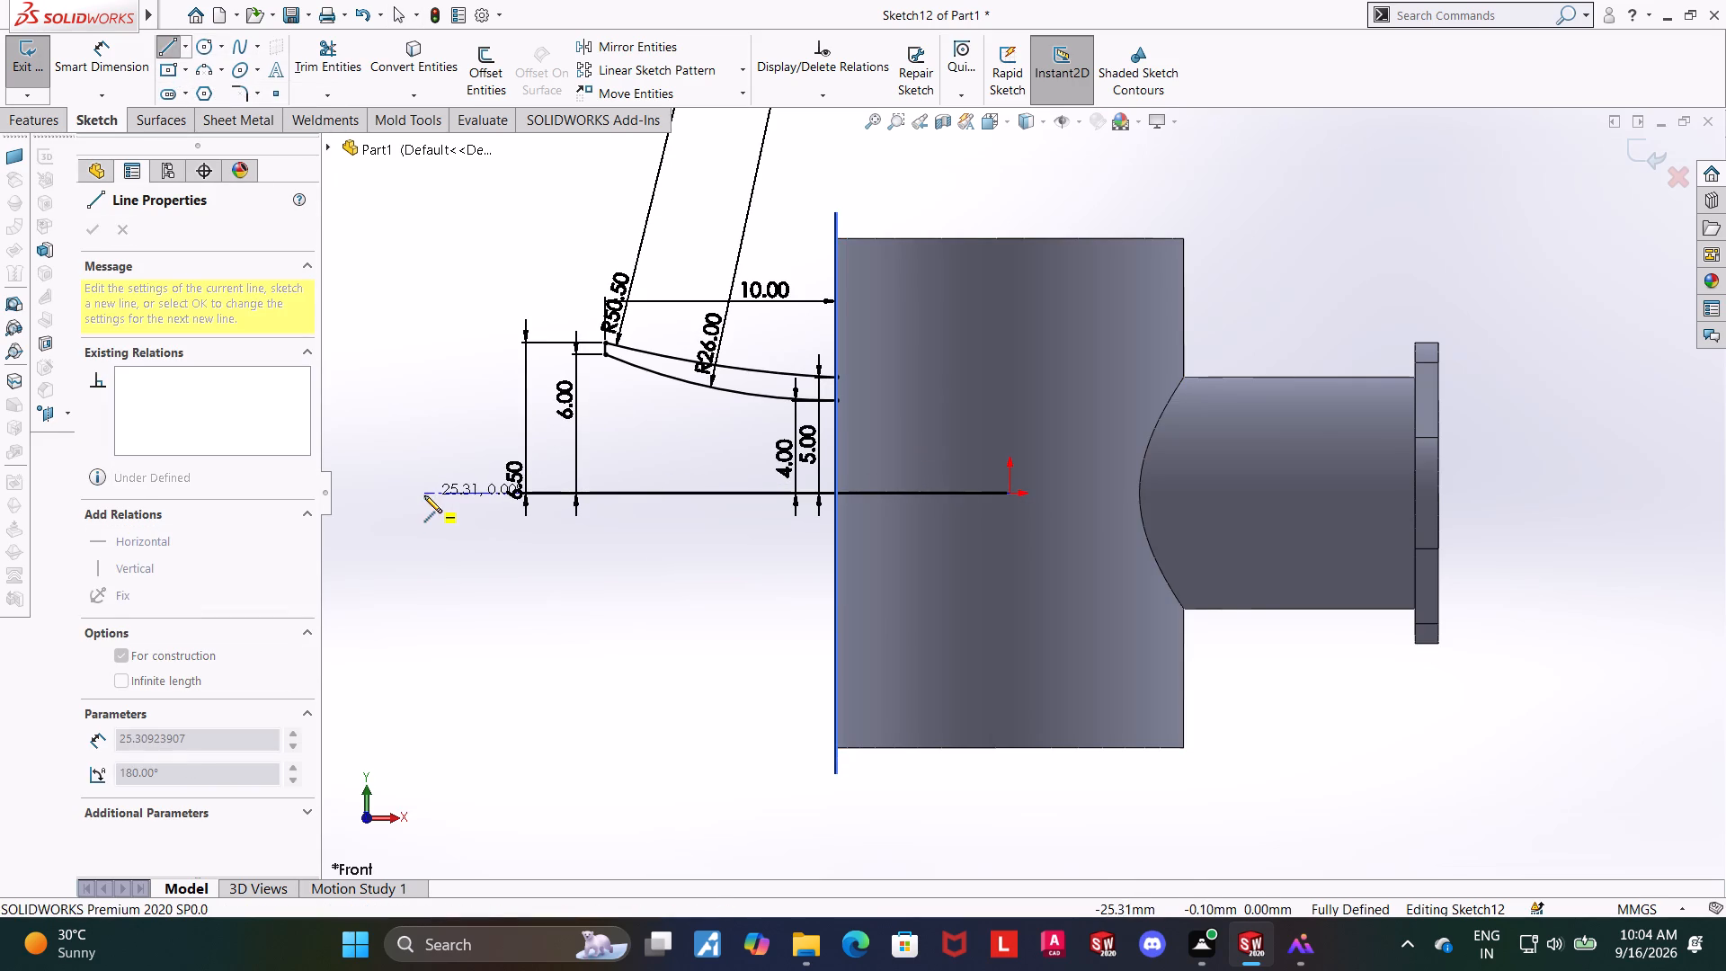
pyautogui.click(424, 495)
pyautogui.press('Escape')
pyautogui.press('Escape')
pyautogui.press('Escape')
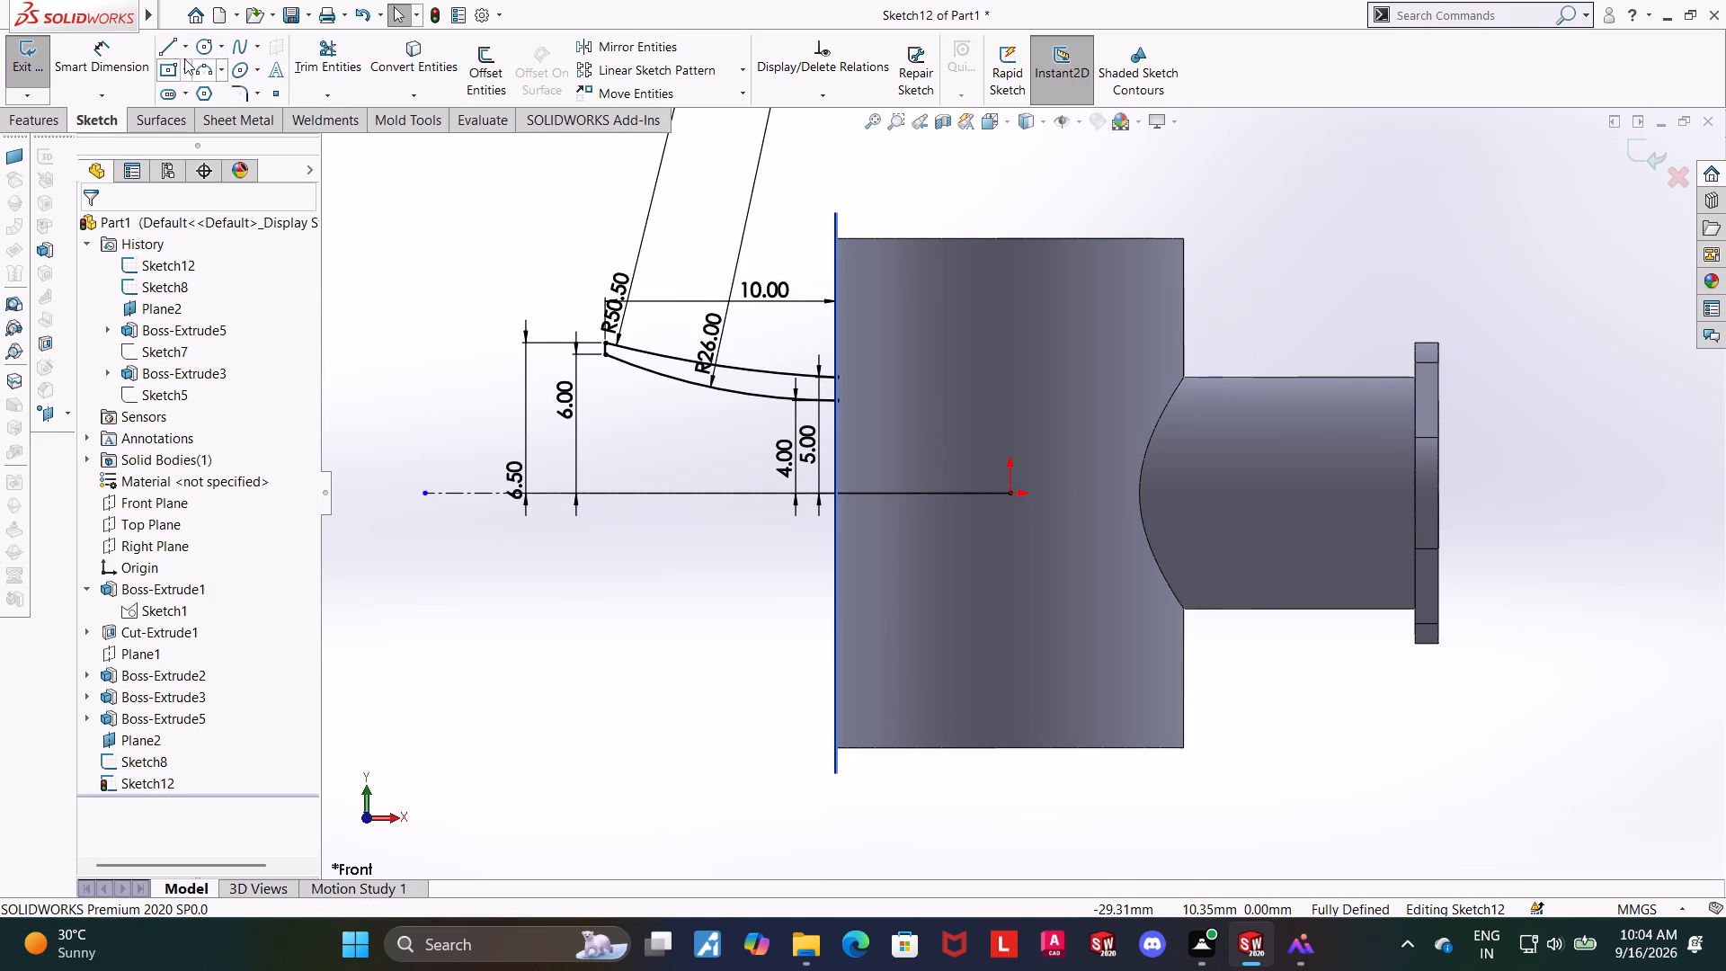
pyautogui.click(180, 54)
pyautogui.scroll(-2, 804, 413)
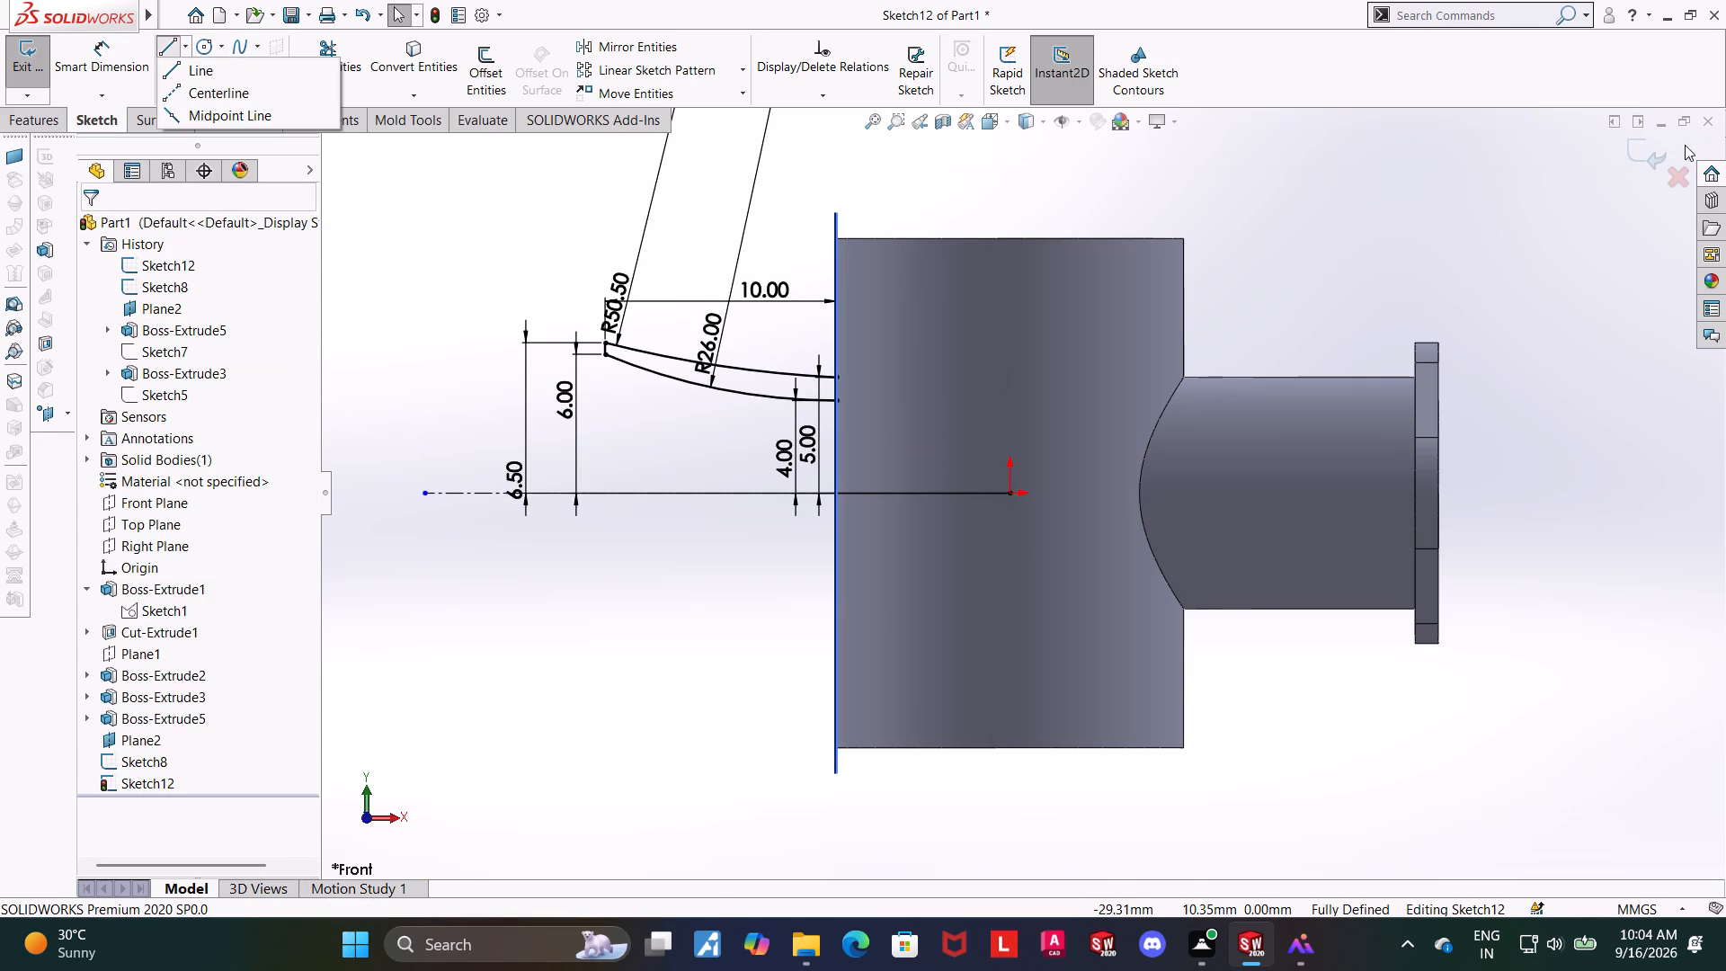
pyautogui.click(1645, 151)
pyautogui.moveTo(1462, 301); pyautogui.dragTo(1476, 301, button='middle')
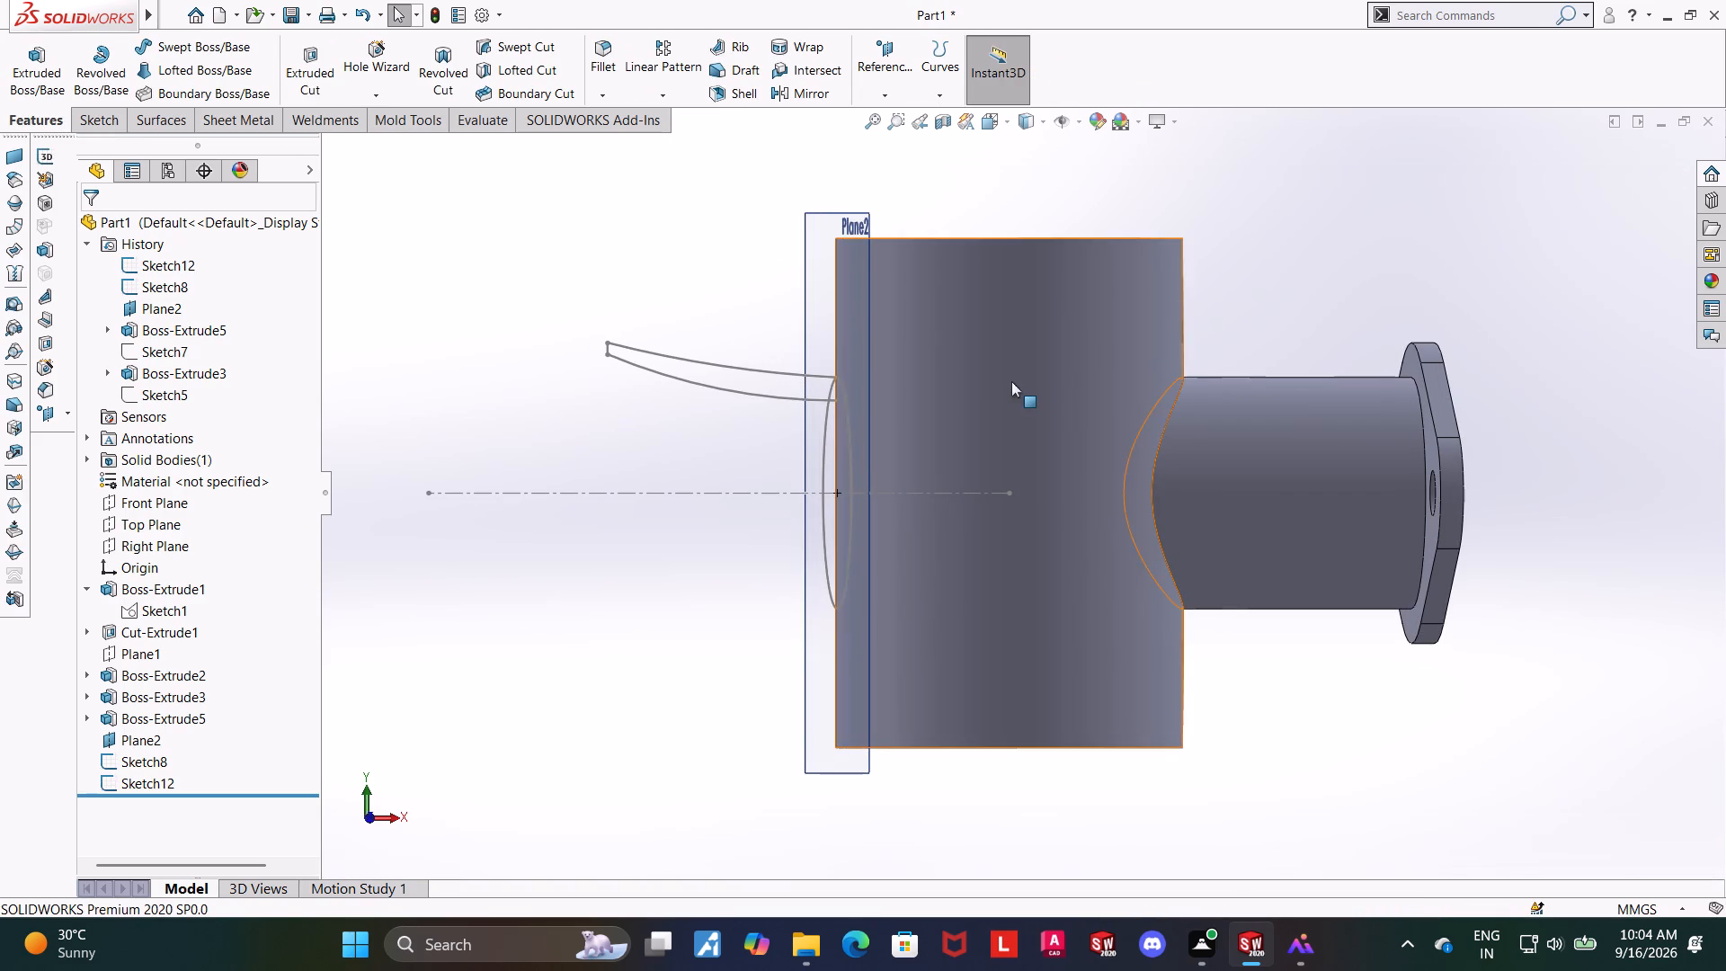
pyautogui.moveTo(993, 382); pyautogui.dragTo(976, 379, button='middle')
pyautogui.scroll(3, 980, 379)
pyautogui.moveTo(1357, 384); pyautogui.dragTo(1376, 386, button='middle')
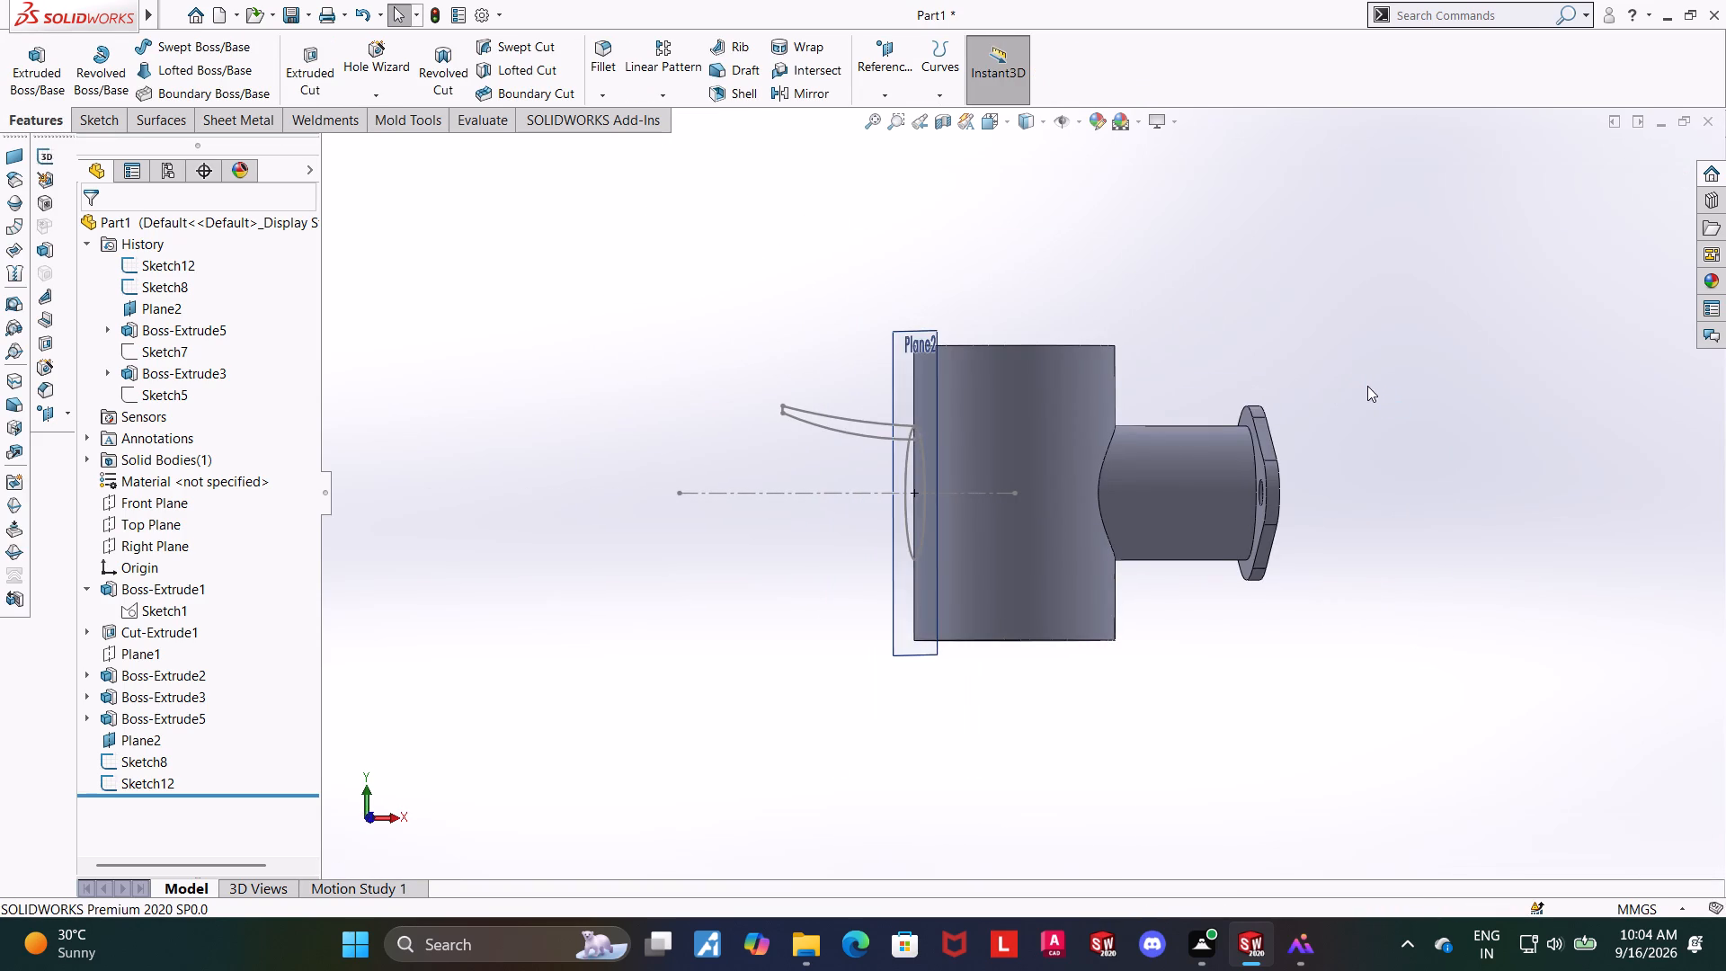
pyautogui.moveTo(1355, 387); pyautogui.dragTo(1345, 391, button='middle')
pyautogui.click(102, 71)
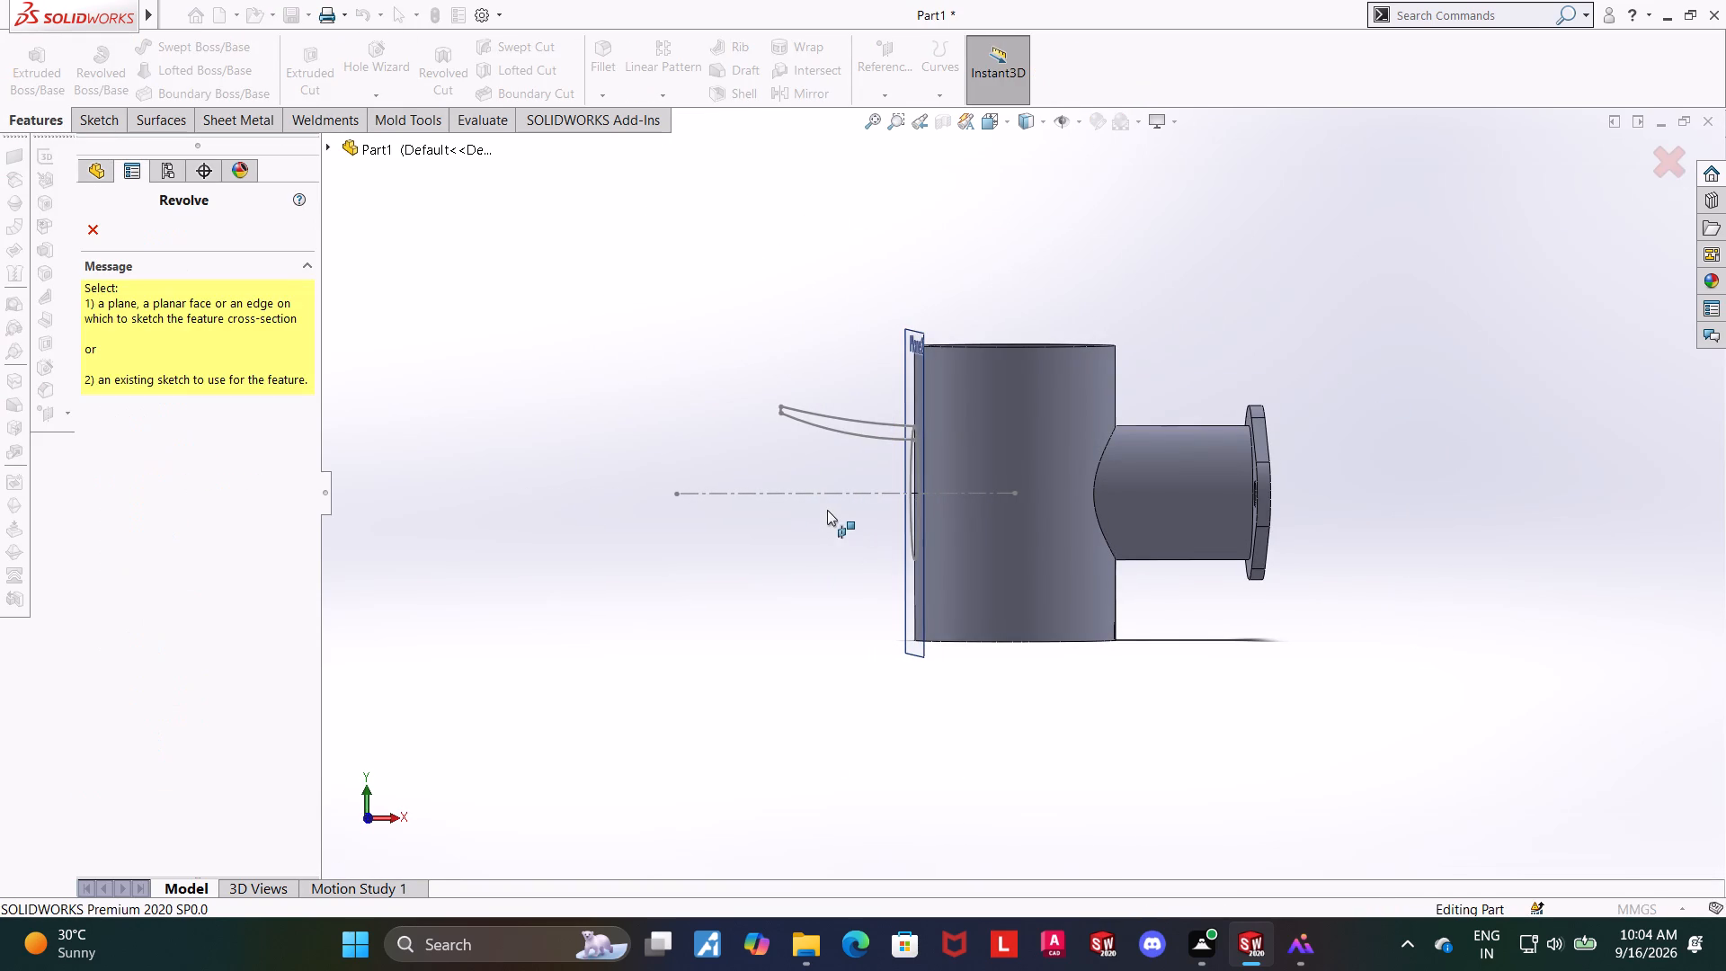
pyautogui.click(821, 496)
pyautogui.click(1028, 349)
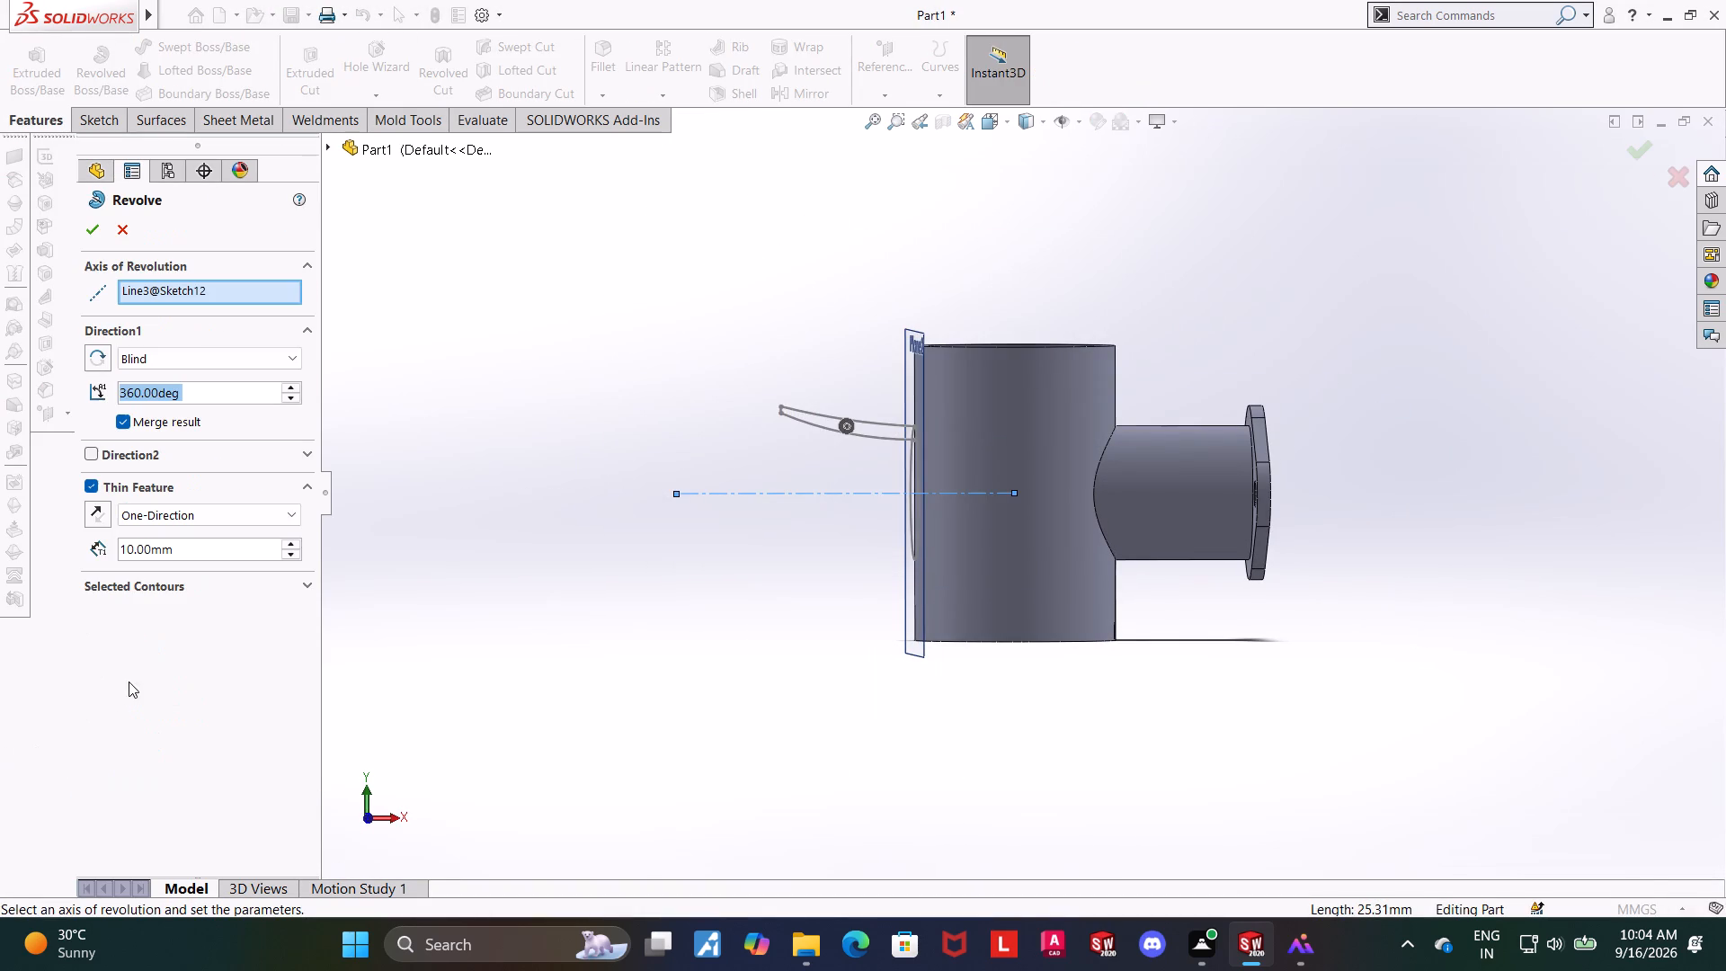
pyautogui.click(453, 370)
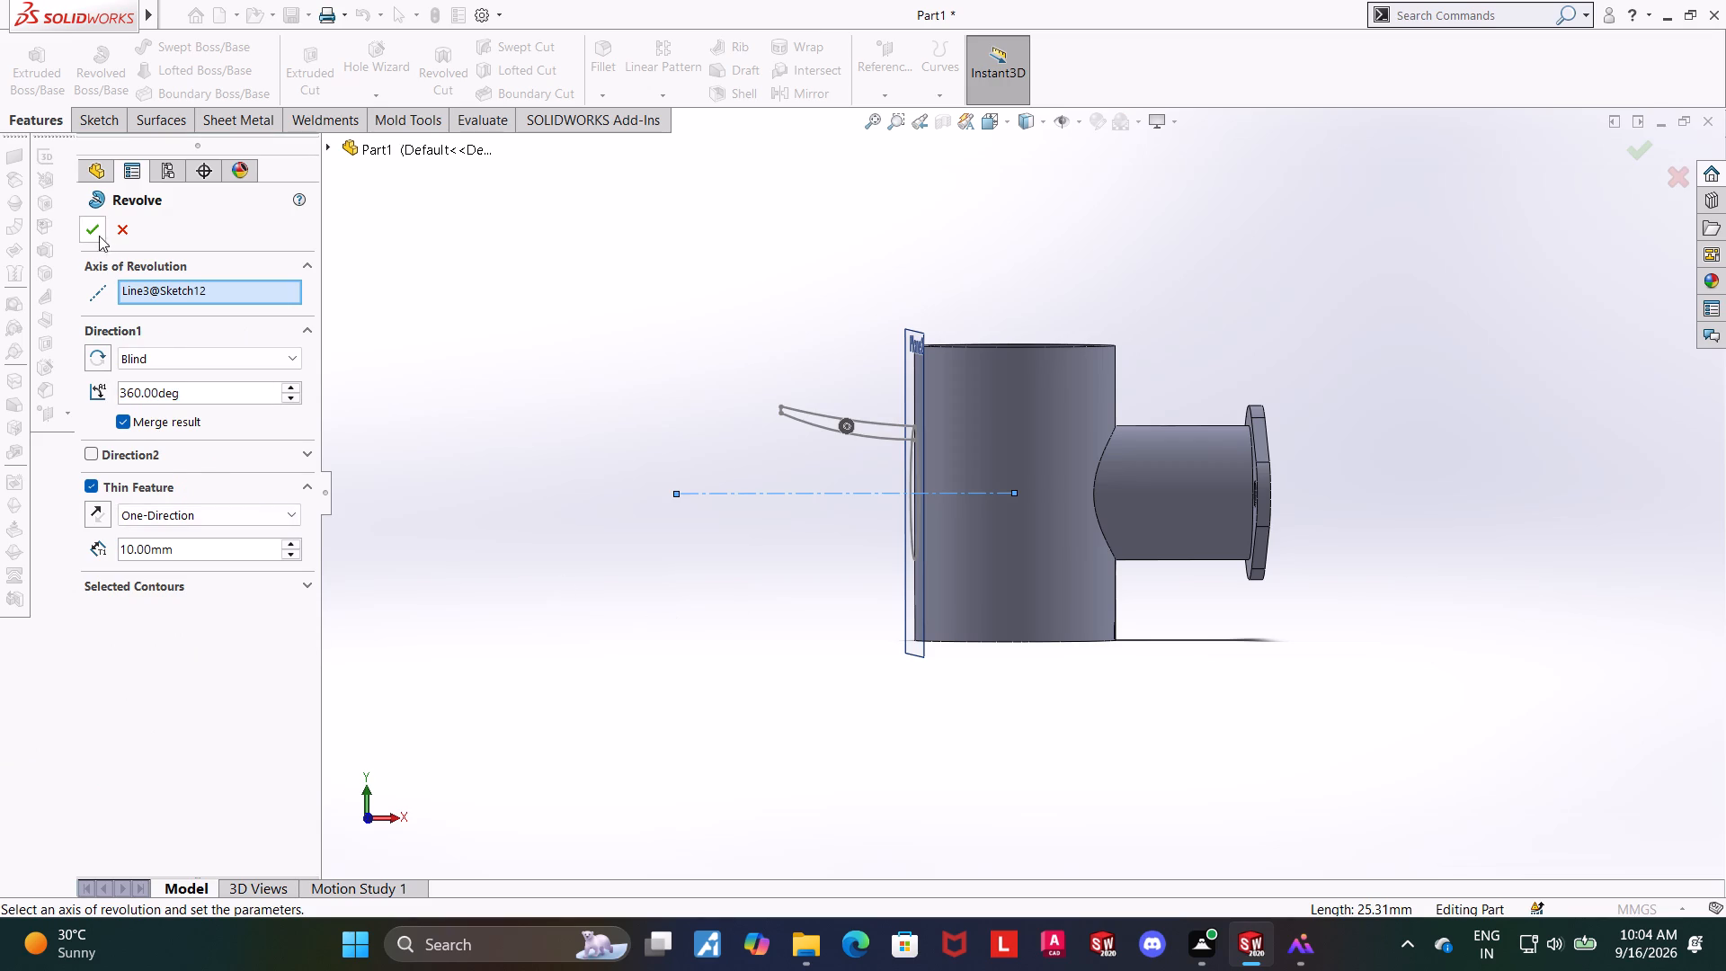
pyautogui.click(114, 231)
# Reopen Sketch12, close the profile with a 1 mm vertical line joining the two arc ends at the body, and exit the sketch.
pyautogui.click(147, 787)
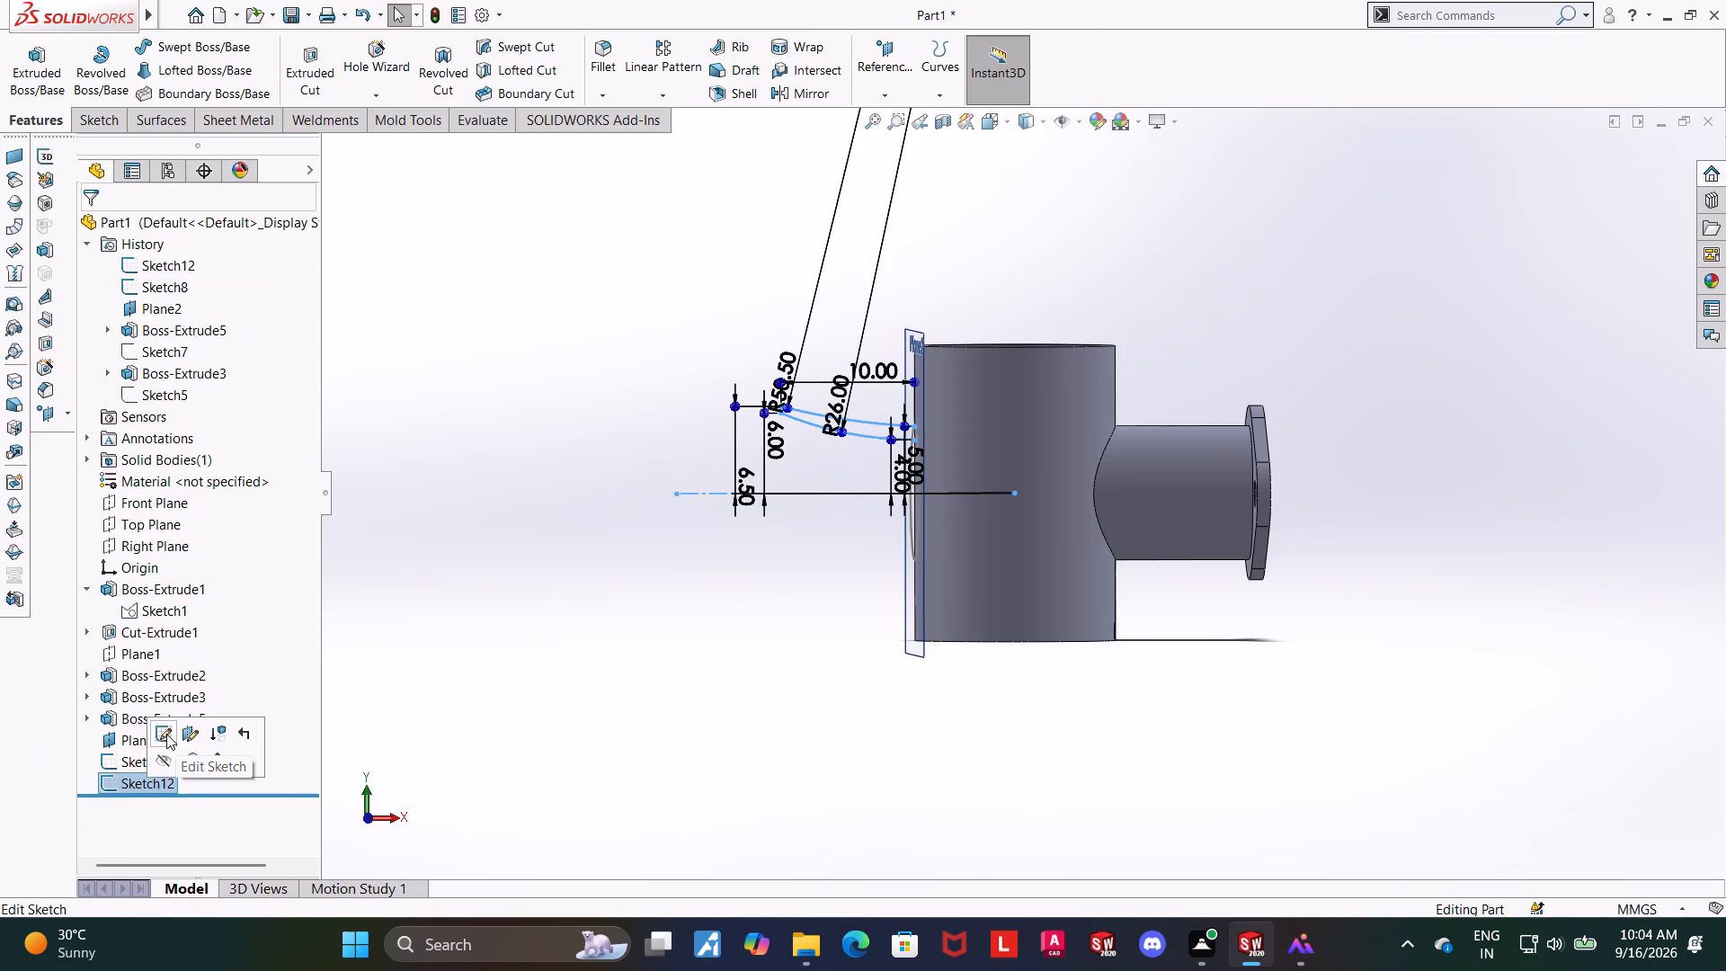
pyautogui.click(166, 734)
pyautogui.click(161, 788)
pyautogui.click(201, 764)
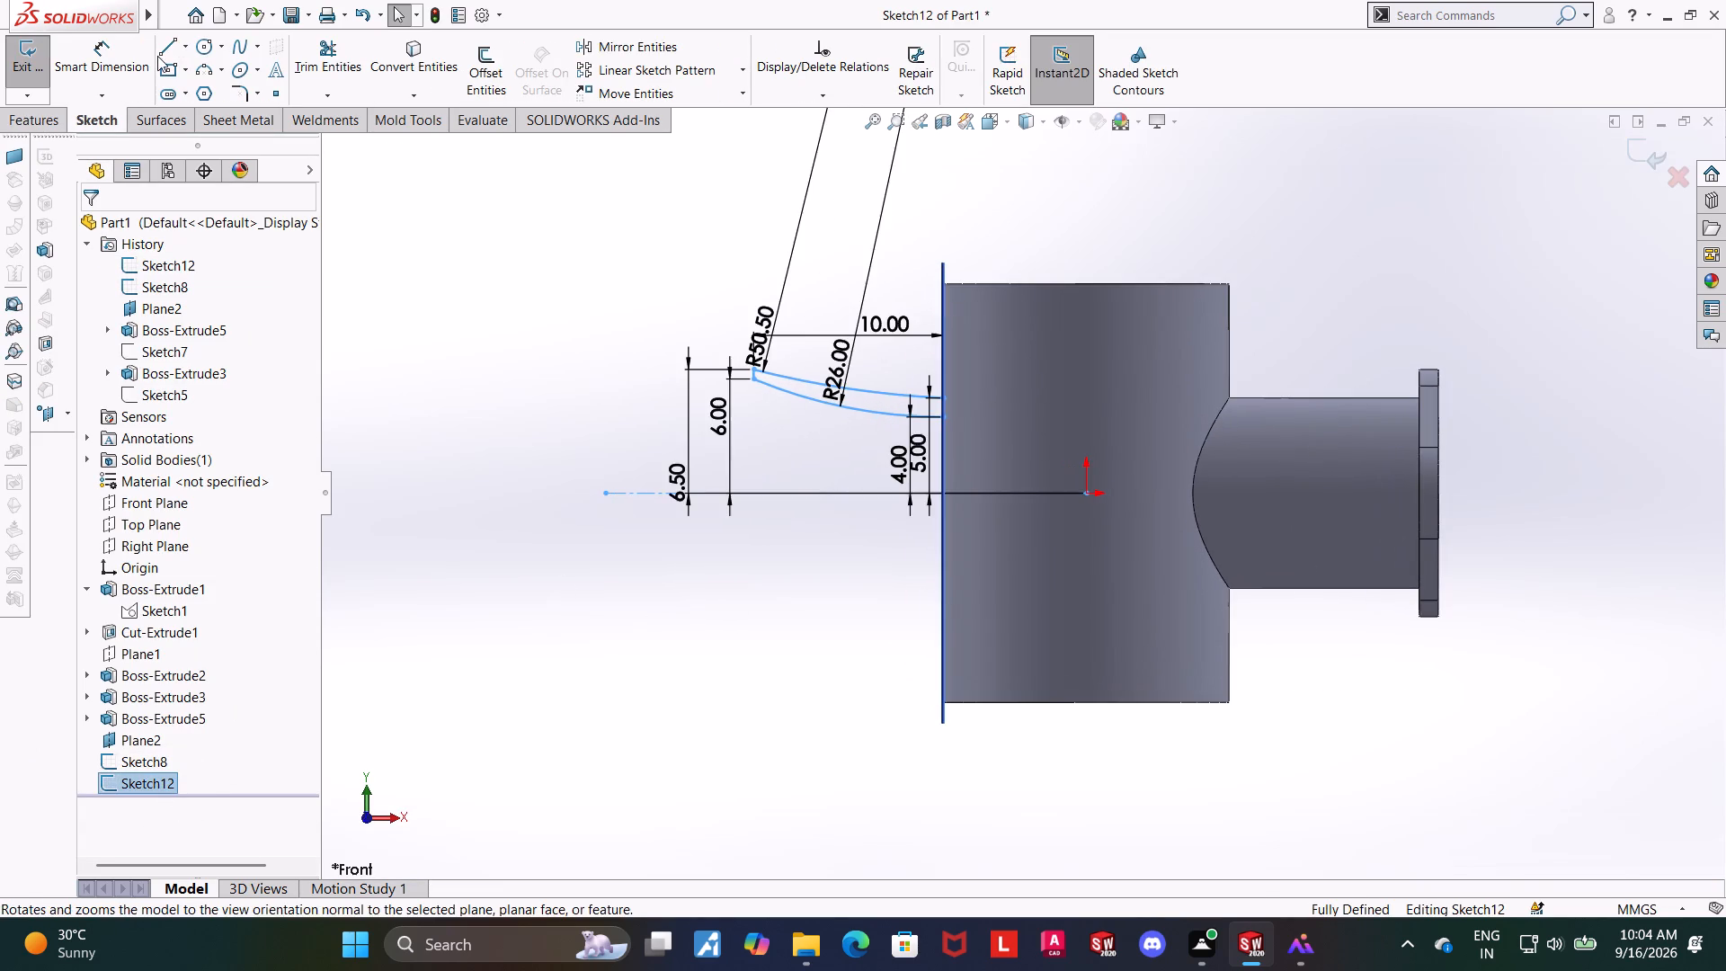
pyautogui.click(162, 49)
pyautogui.scroll(-3, 958, 411)
pyautogui.click(948, 399)
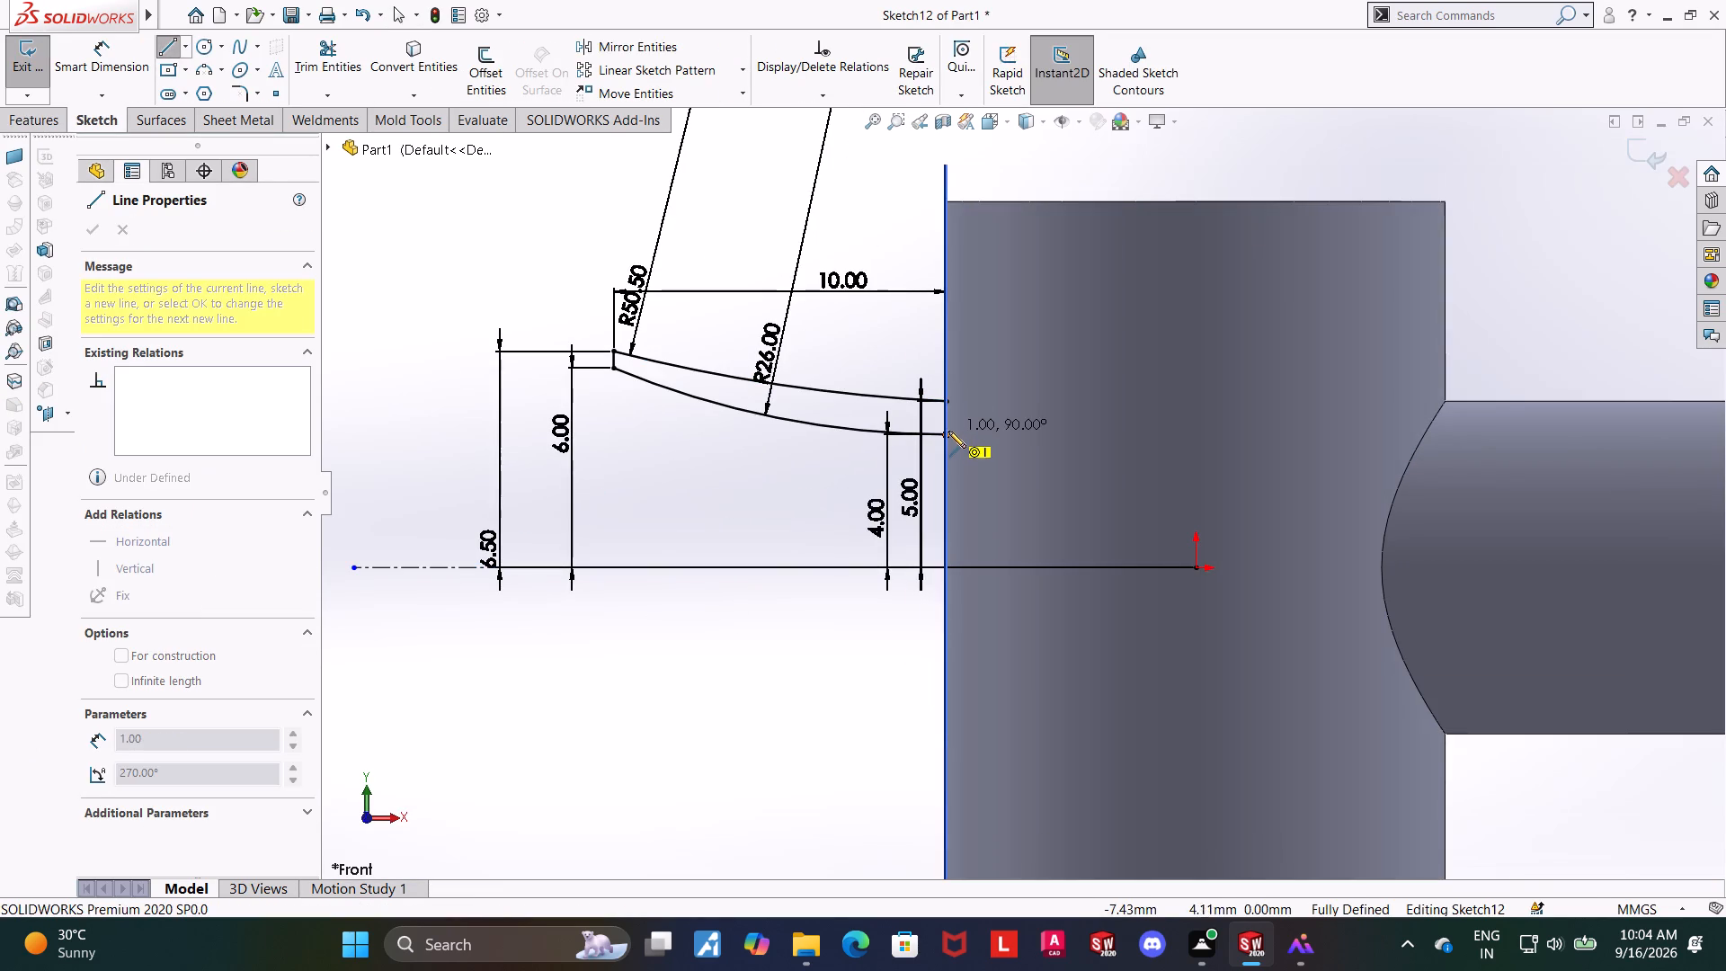
pyautogui.click(948, 434)
pyautogui.press('Escape')
pyautogui.press('Escape')
pyautogui.press('Escape')
pyautogui.press('Escape')
pyautogui.click(1654, 159)
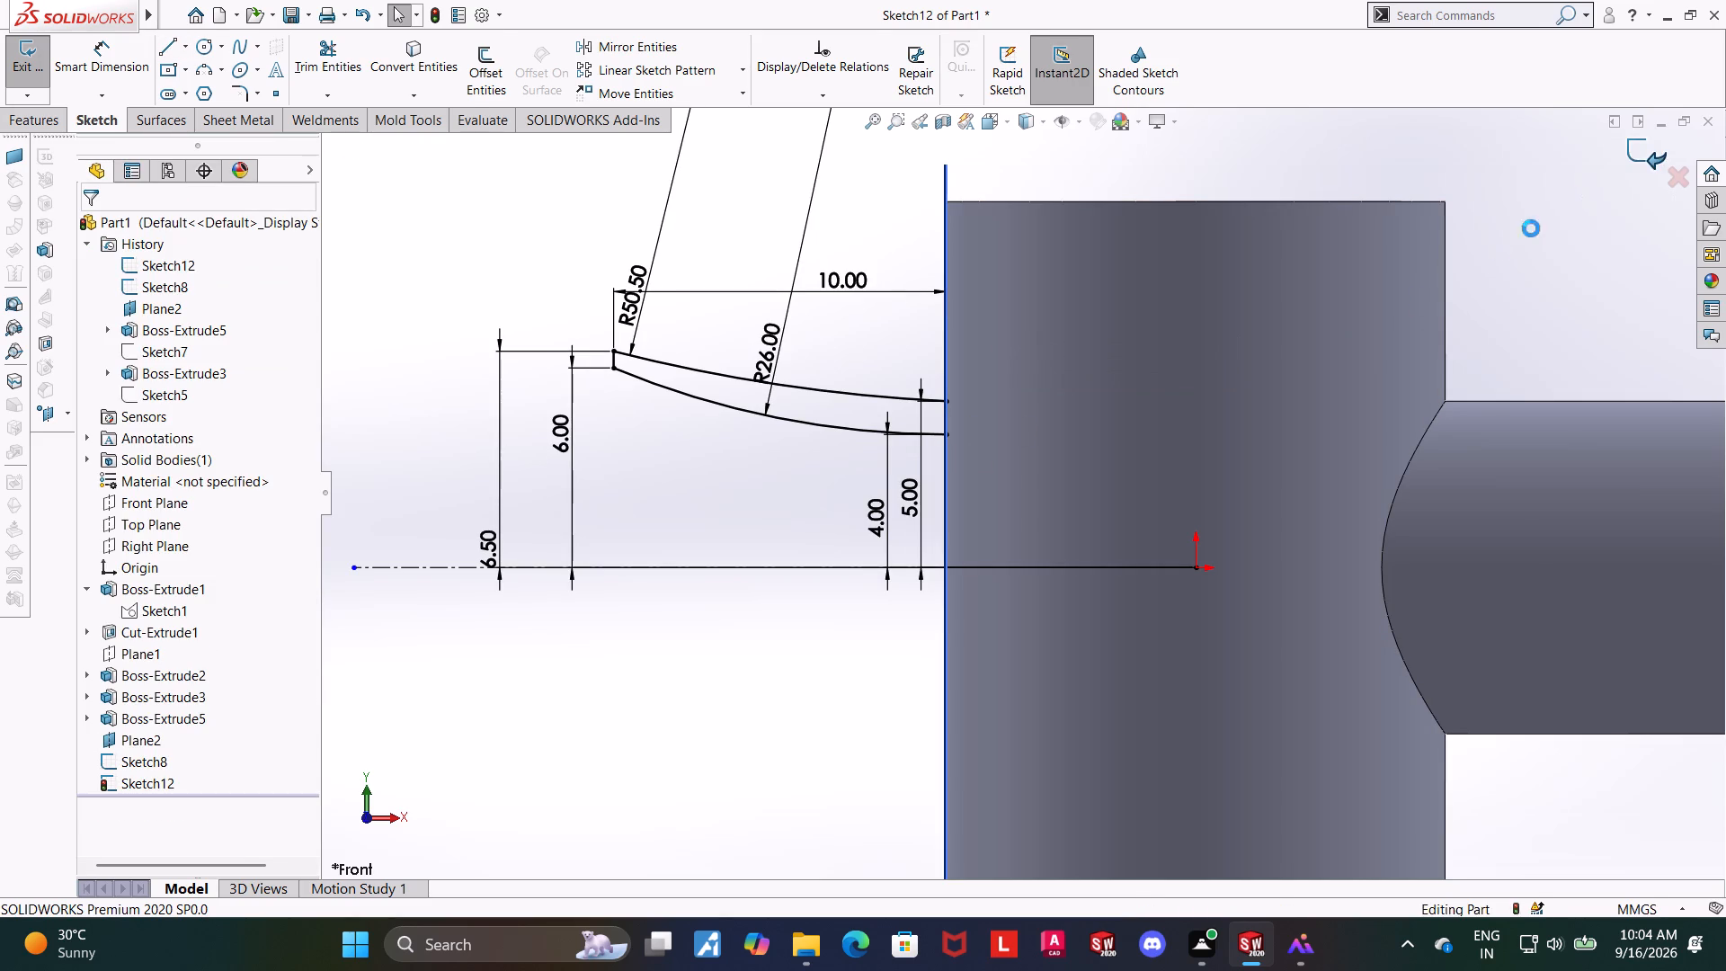
# Revolve the closed two-arc profile 360 degrees about the horizontal centerline, with the result merged.
pyautogui.click(102, 50)
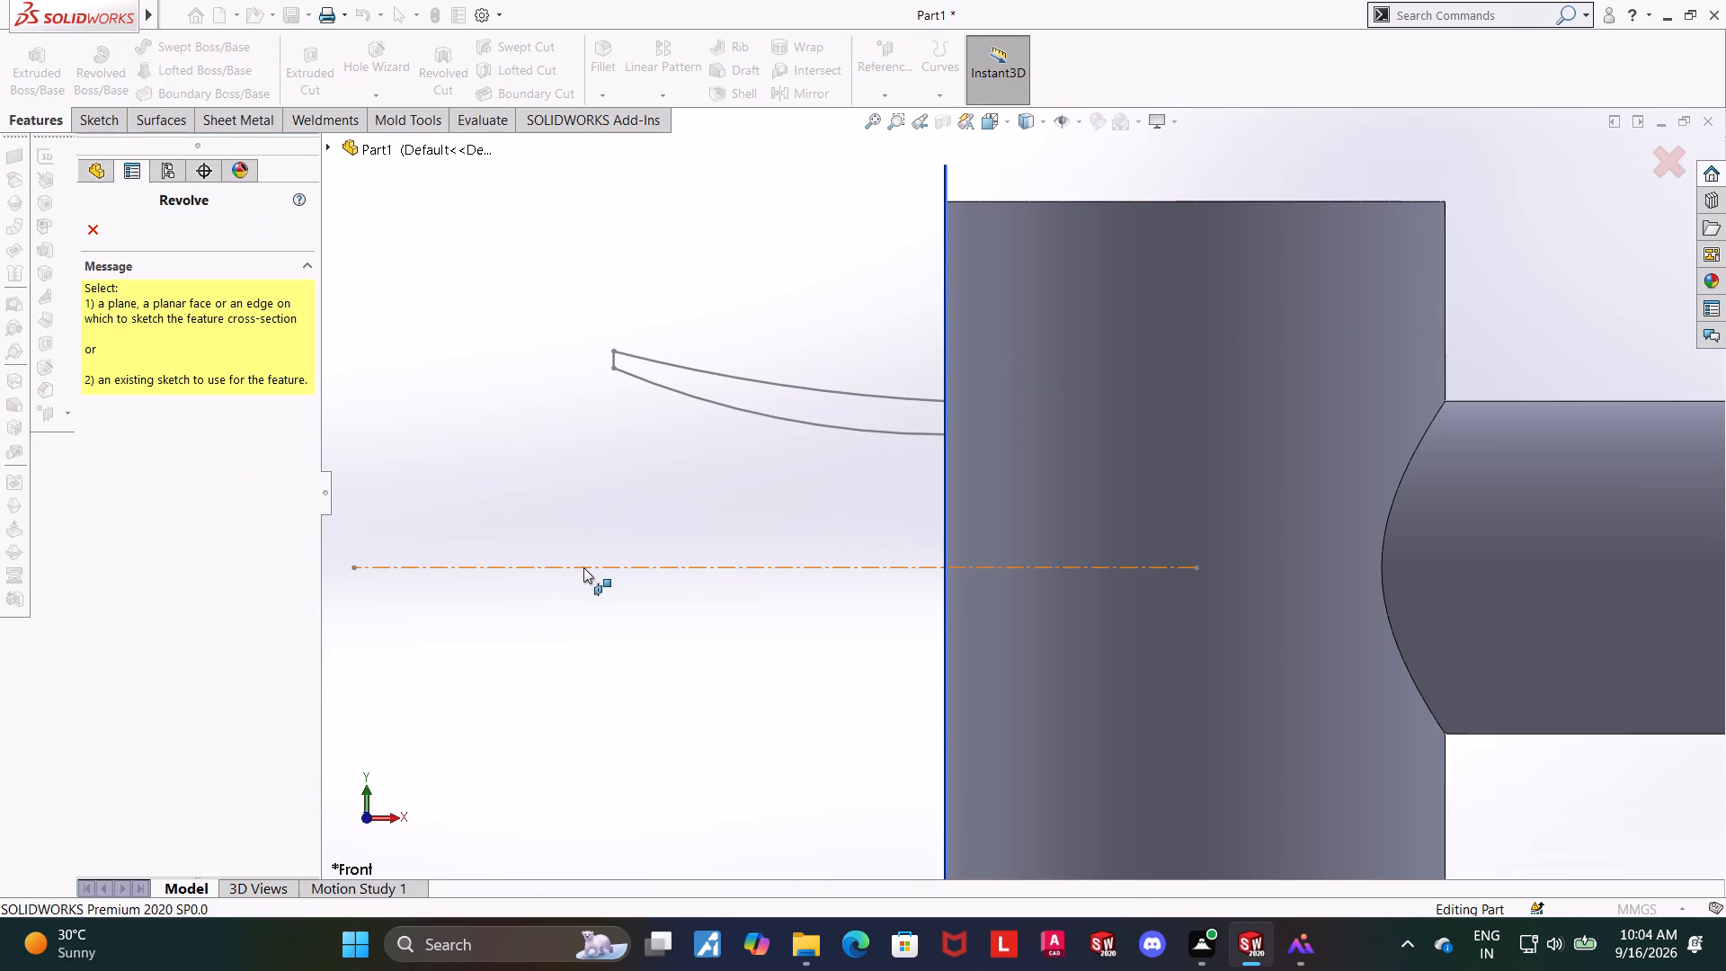
pyautogui.click(583, 567)
pyautogui.moveTo(502, 489); pyautogui.dragTo(525, 490, button='middle')
pyautogui.scroll(2, 517, 490)
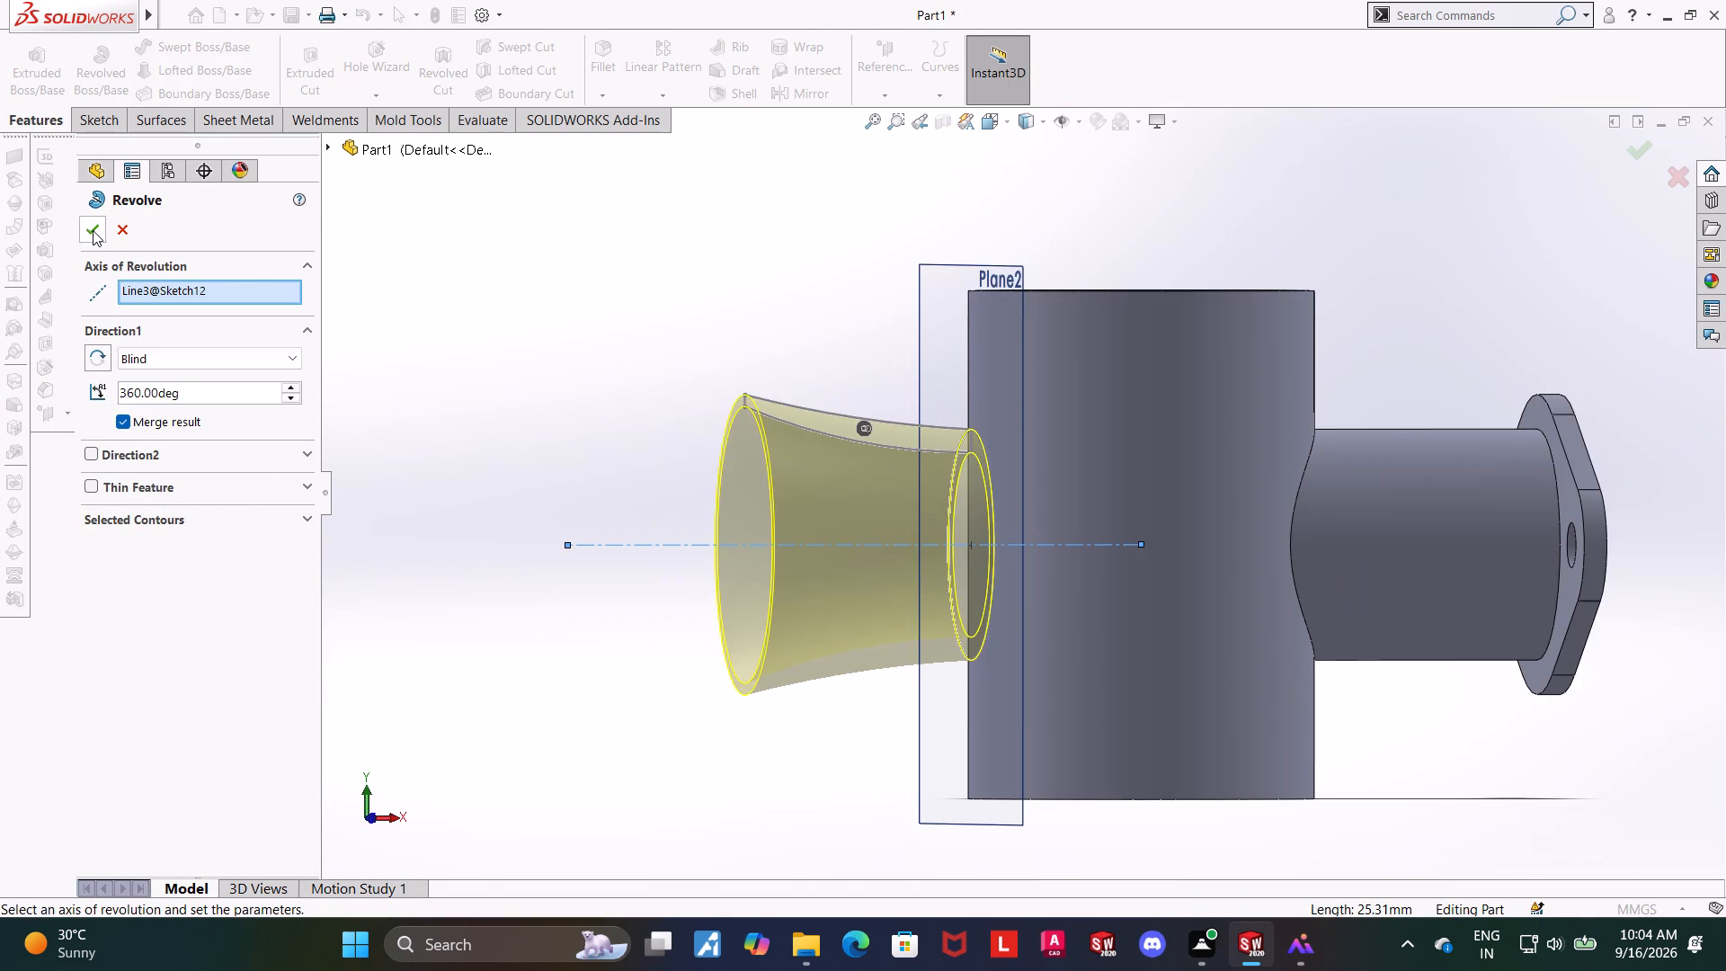
pyautogui.click(92, 230)
pyautogui.click(501, 371)
# Extrude the 10 mm circle of Sketch8 as a boss Up To Surface, ending at the main cylinder's outer face, with the result merged.
pyautogui.moveTo(500, 378); pyautogui.dragTo(608, 397, button='middle')
pyautogui.scroll(1, 606, 397)
pyautogui.moveTo(604, 397); pyautogui.dragTo(582, 398, button='middle')
pyautogui.click(575, 424)
pyautogui.moveTo(572, 436); pyautogui.dragTo(472, 423, button='middle')
pyautogui.click(476, 434)
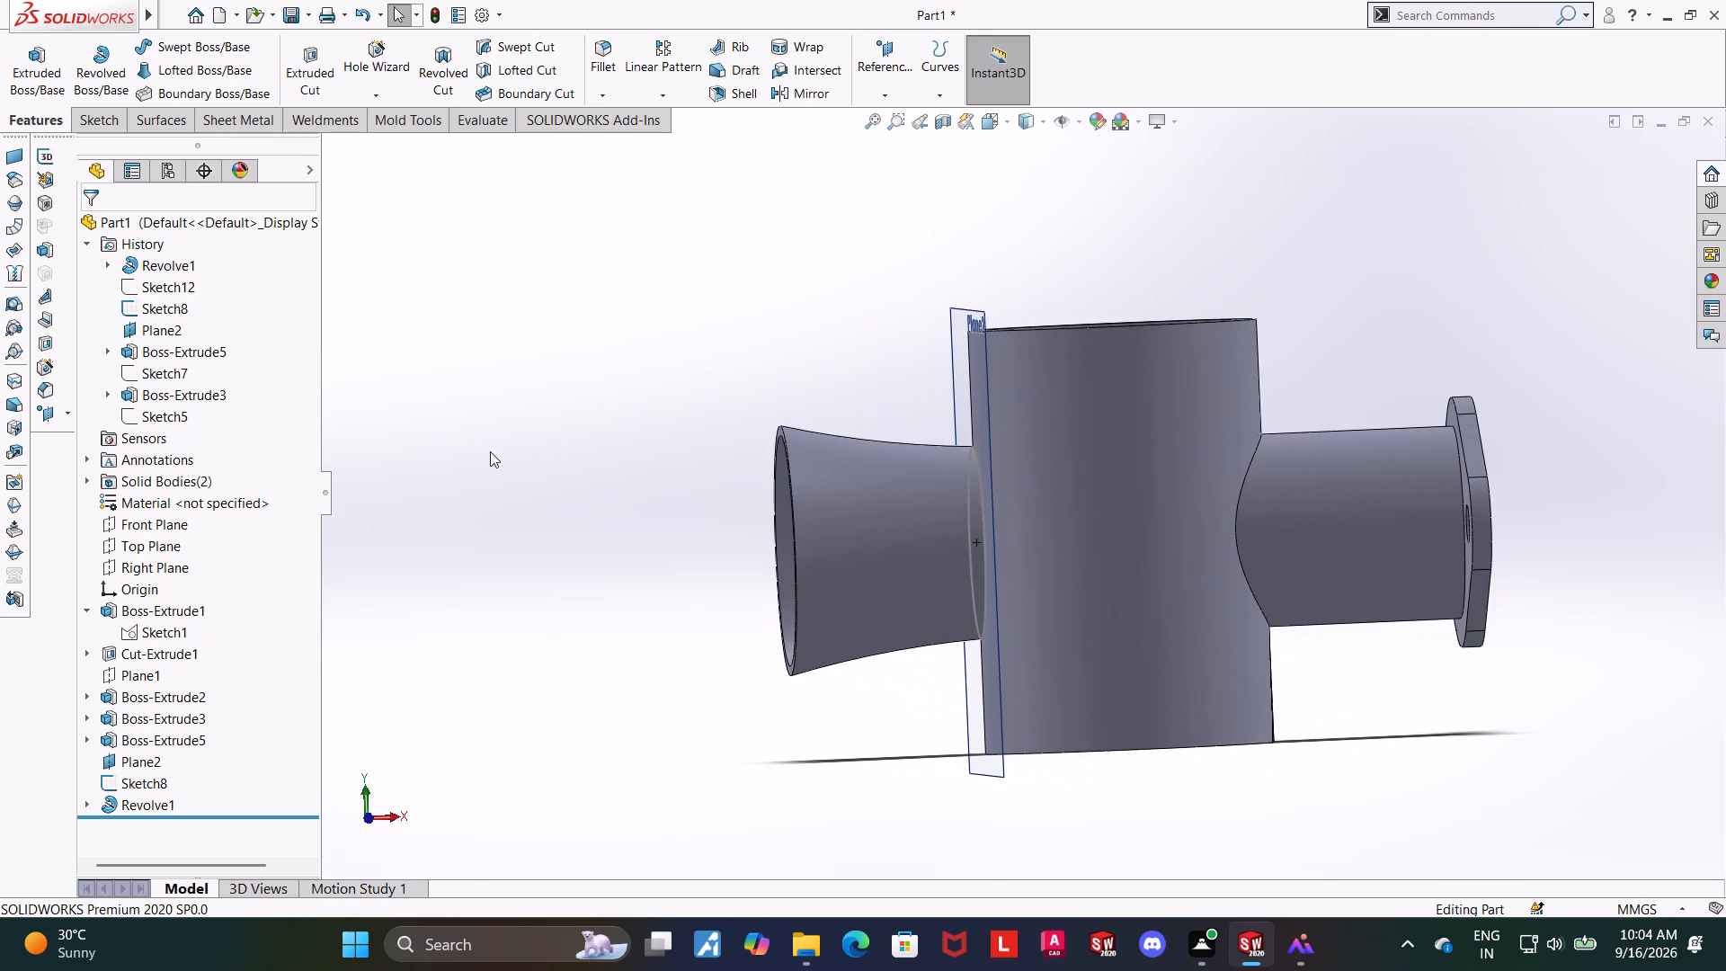
pyautogui.moveTo(492, 451); pyautogui.dragTo(547, 456, button='middle')
pyautogui.click(154, 787)
pyautogui.moveTo(556, 684); pyautogui.dragTo(637, 687, button='middle')
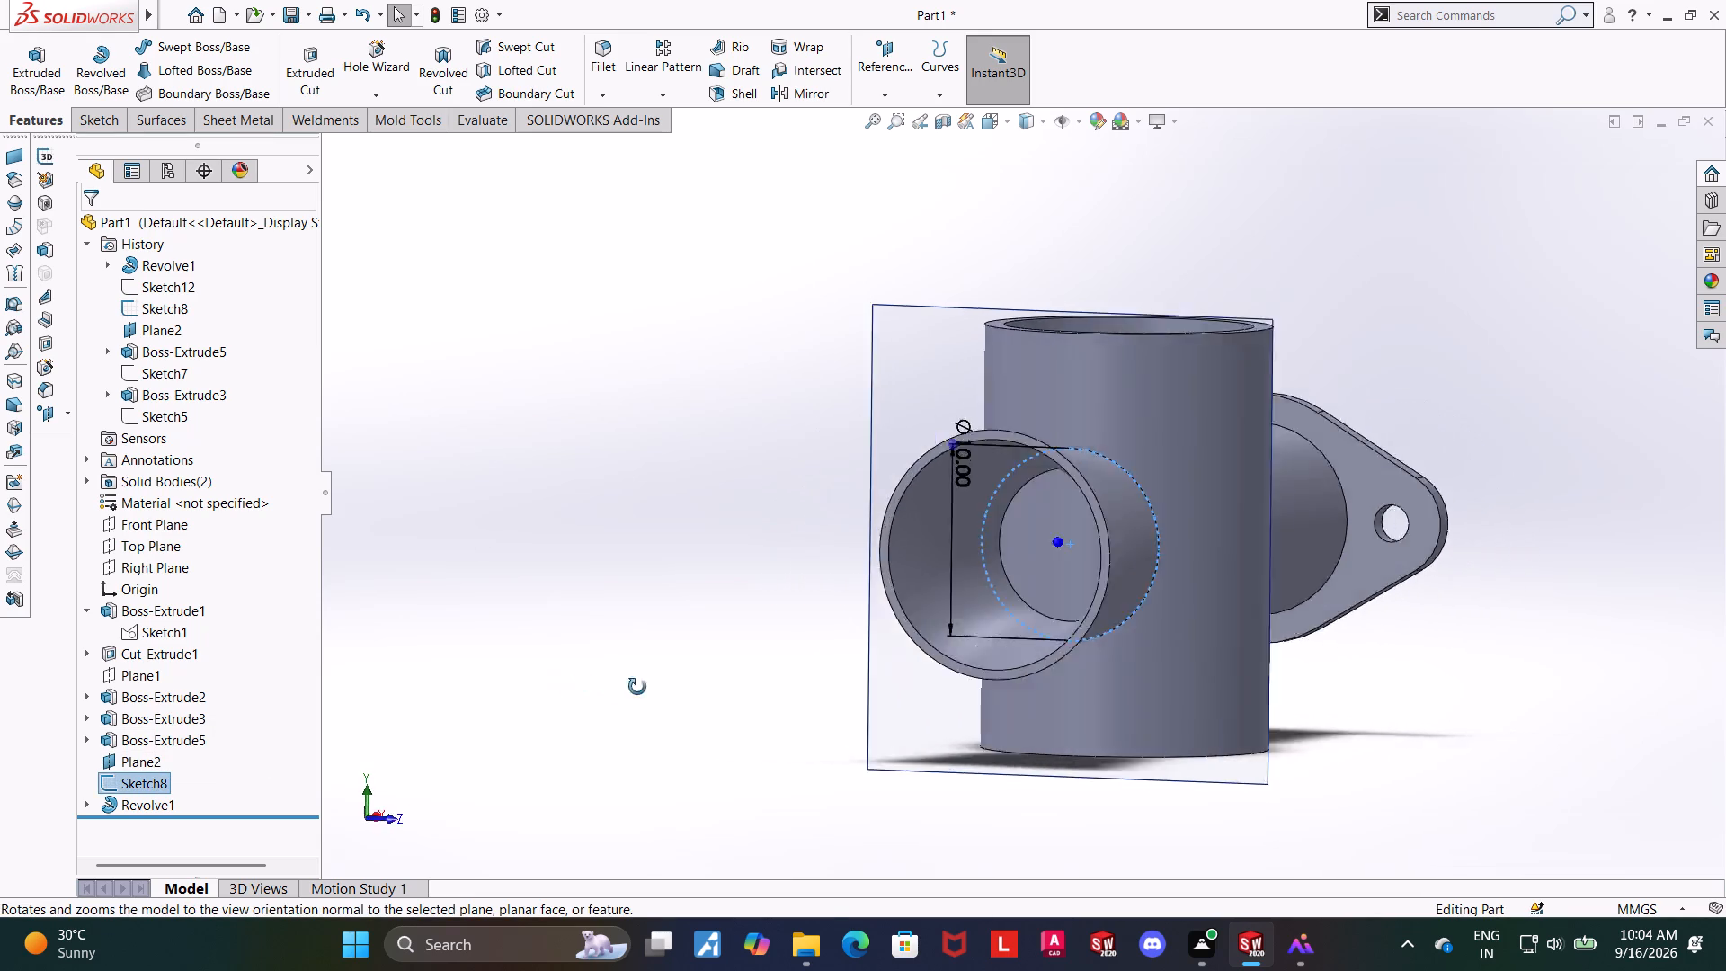
pyautogui.moveTo(637, 687); pyautogui.dragTo(872, 704, button='middle')
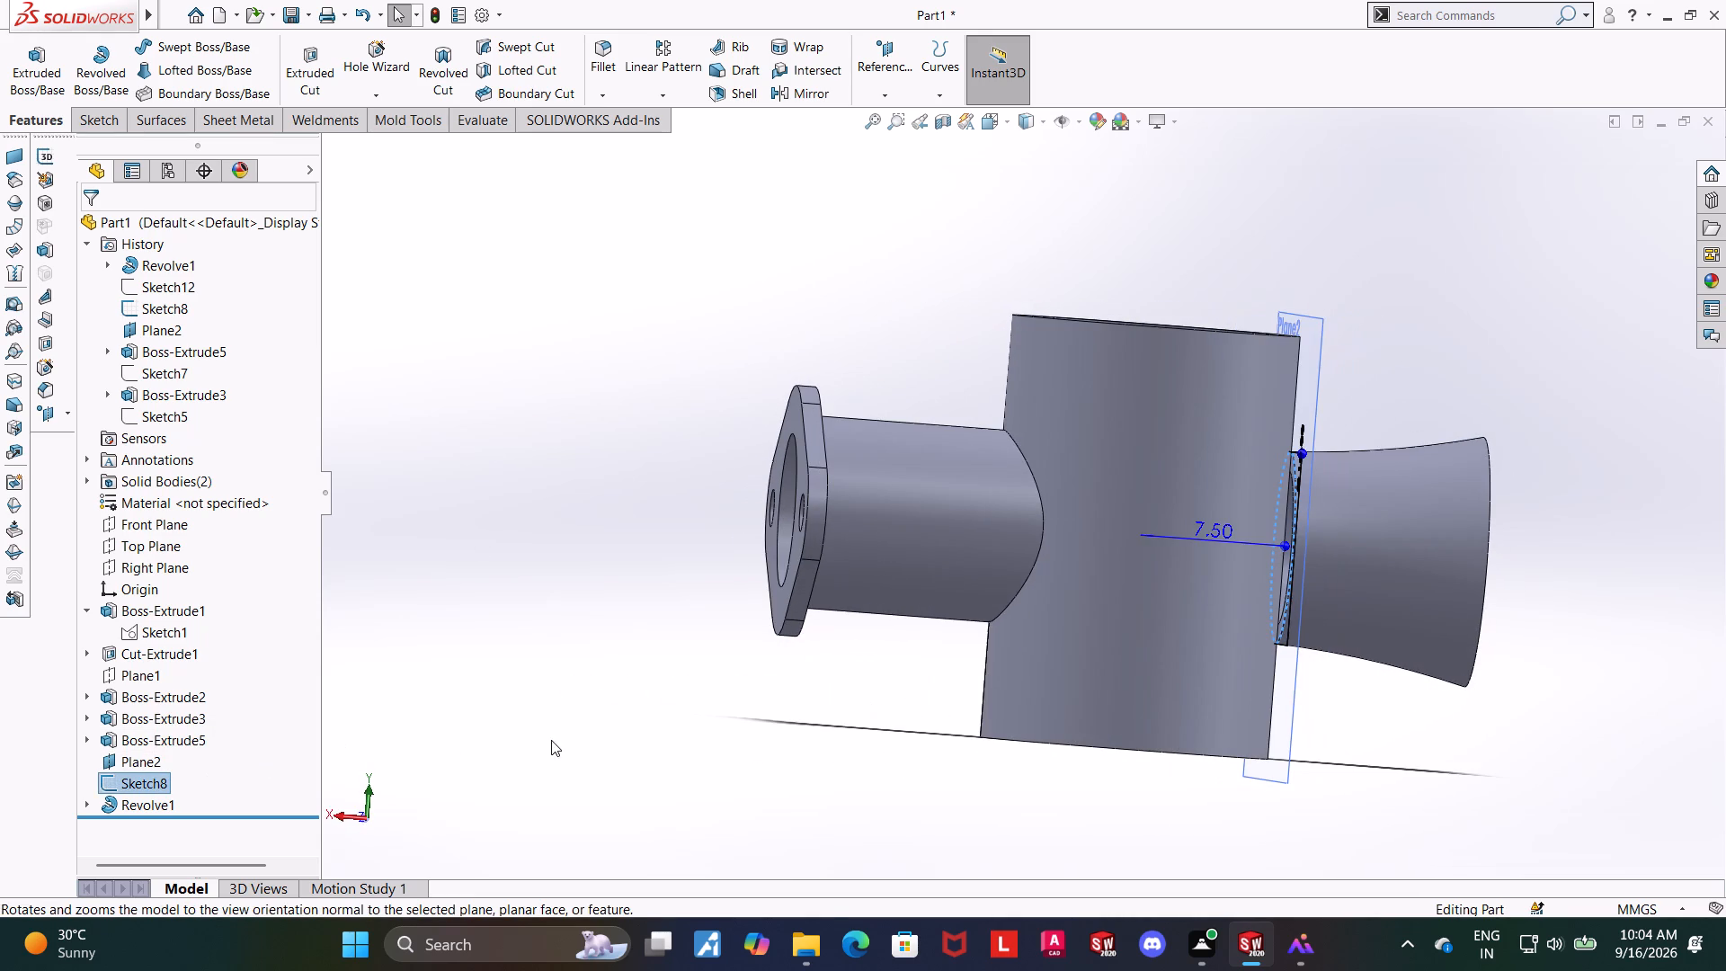
pyautogui.click(323, 75)
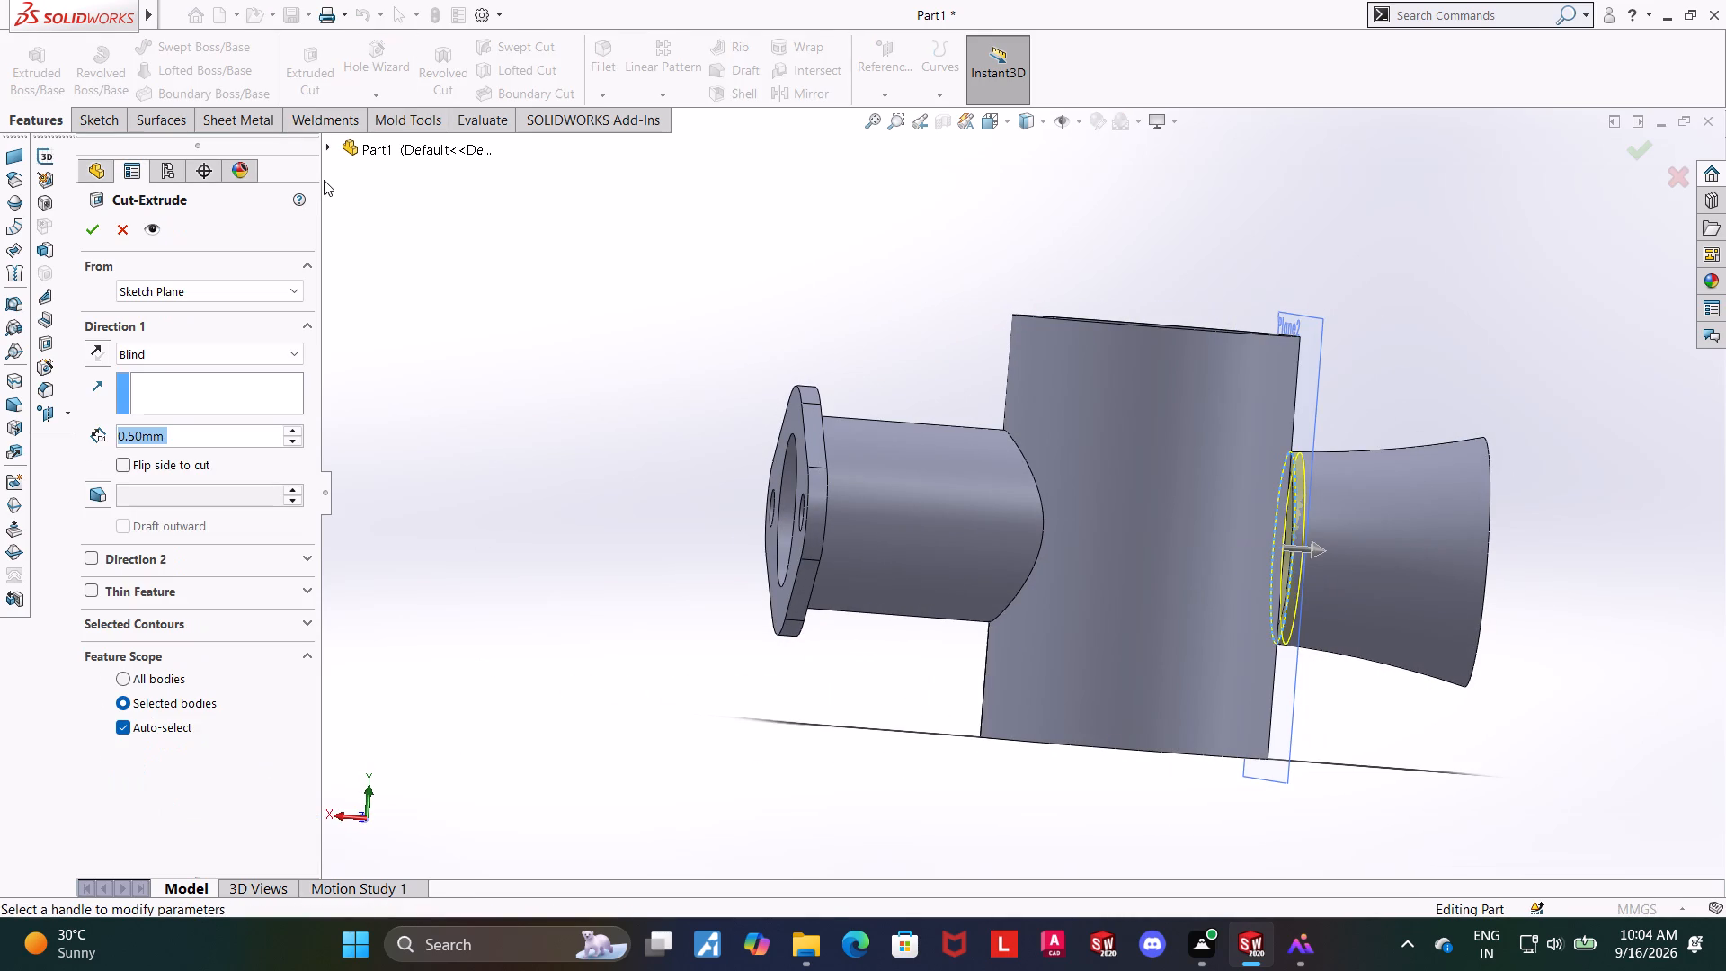
pyautogui.click(138, 231)
pyautogui.click(132, 232)
pyautogui.click(45, 68)
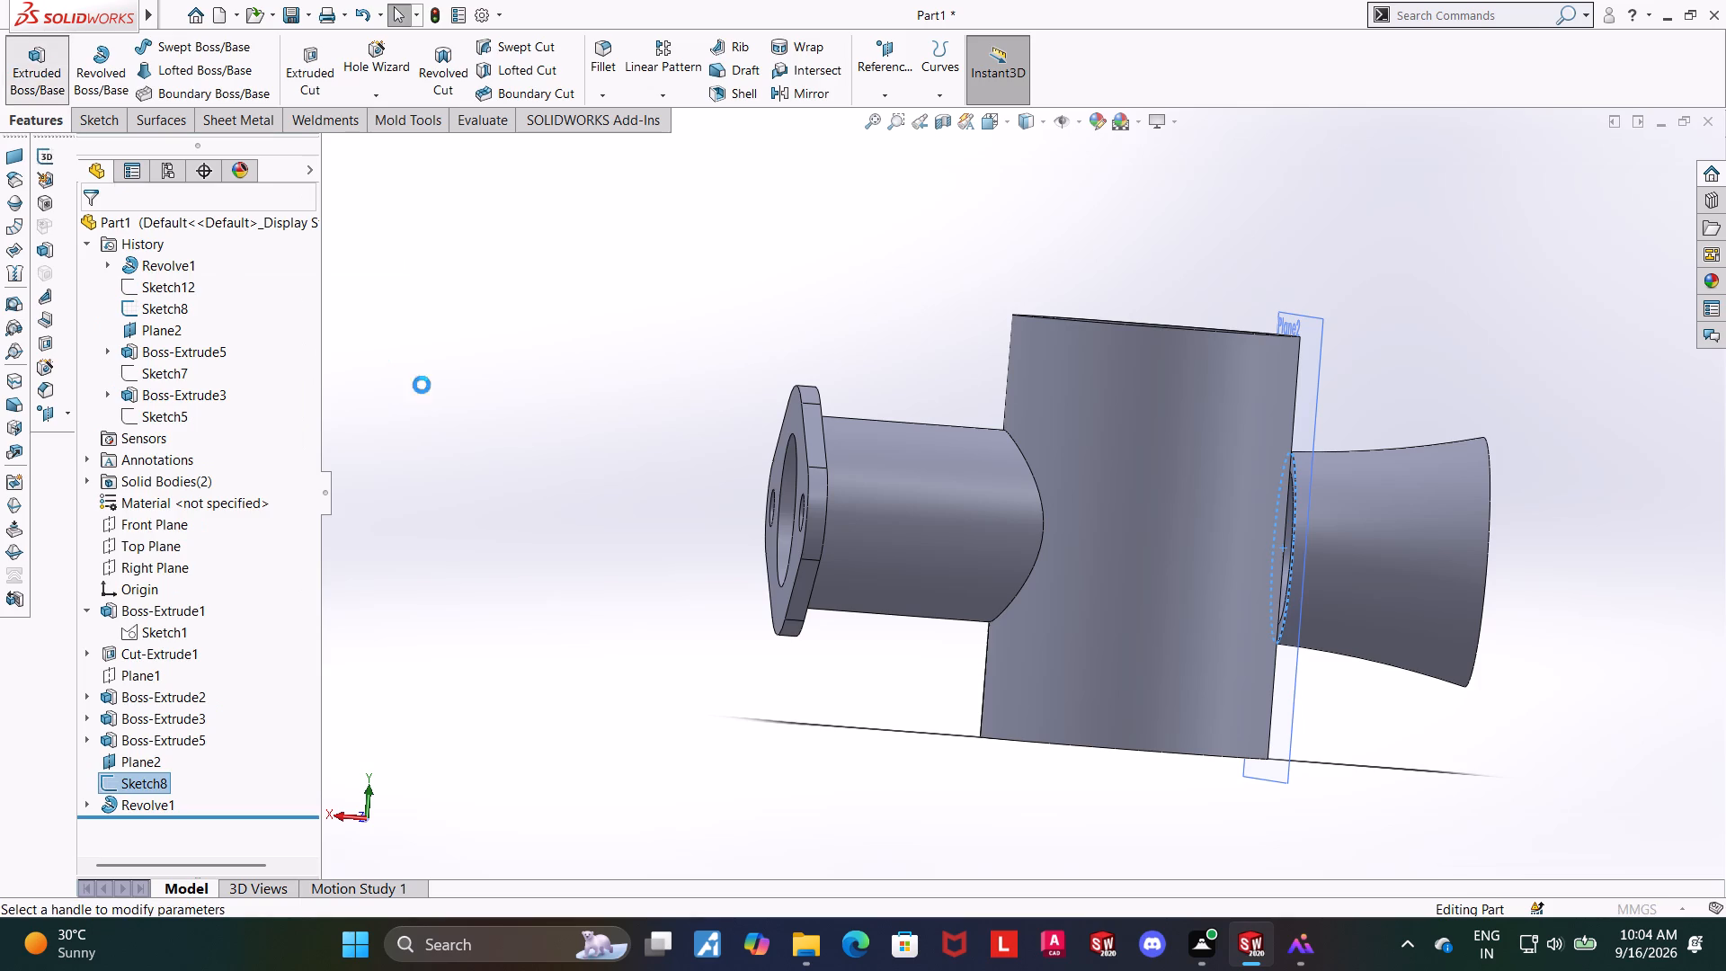
pyautogui.moveTo(483, 446); pyautogui.dragTo(466, 453, button='middle')
pyautogui.click(142, 352)
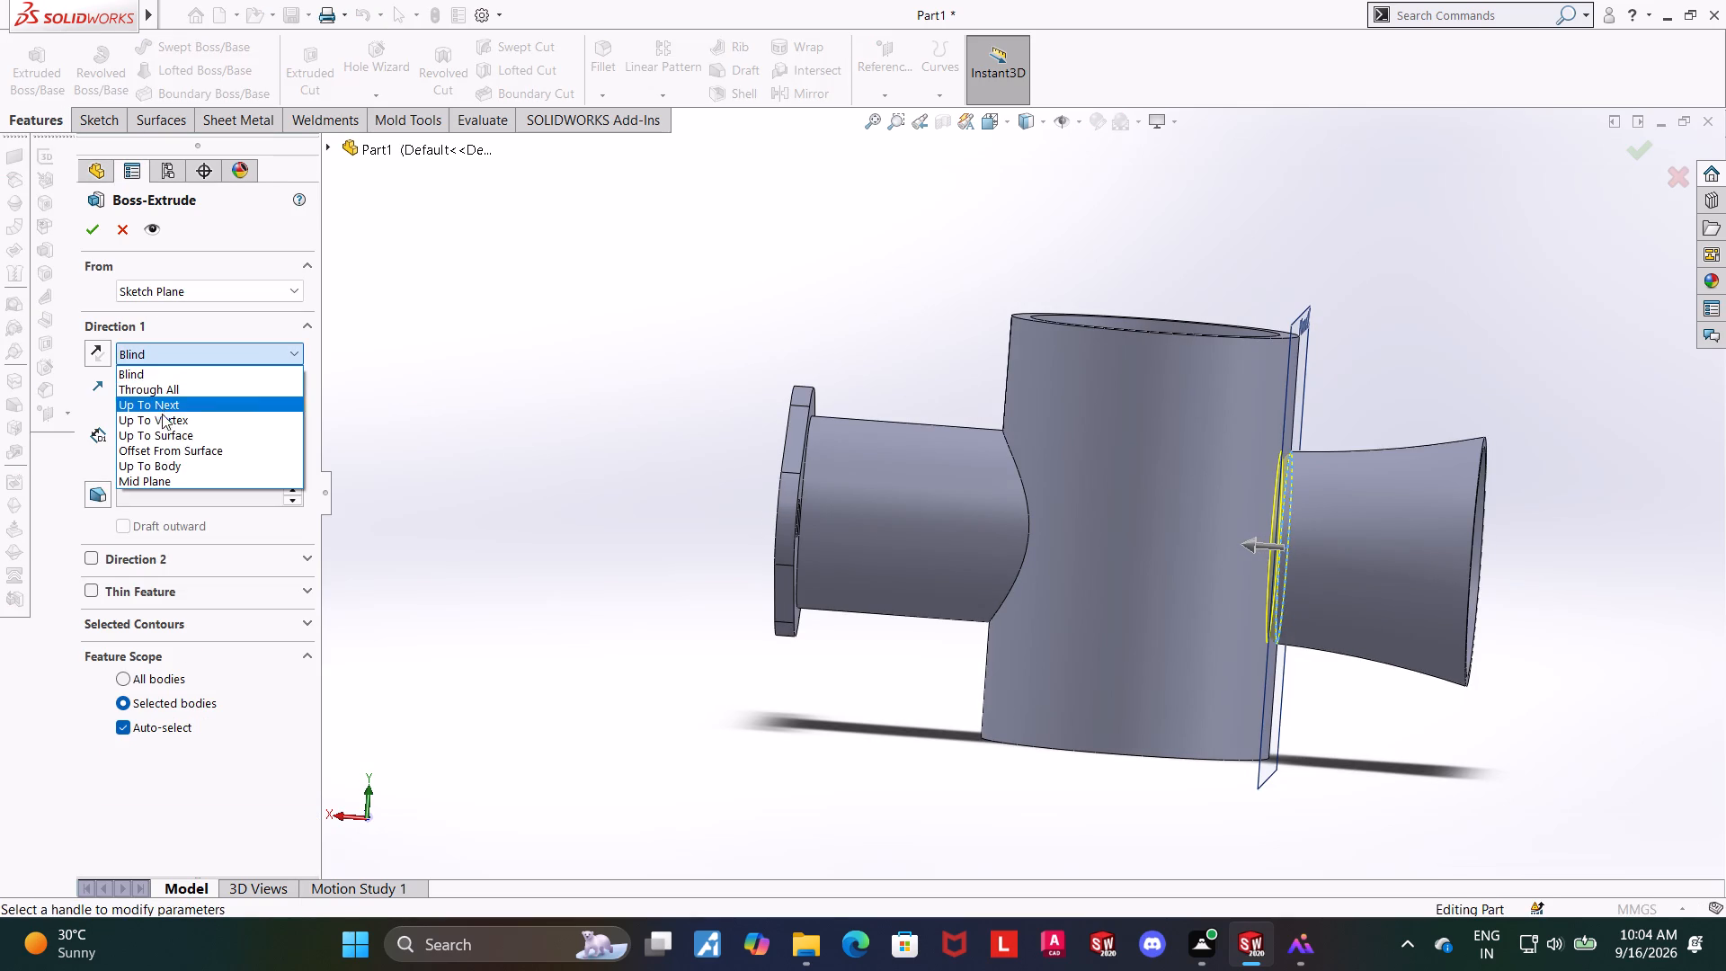
pyautogui.click(166, 436)
pyautogui.click(1242, 612)
pyautogui.moveTo(1621, 771); pyautogui.dragTo(1603, 775, button='middle')
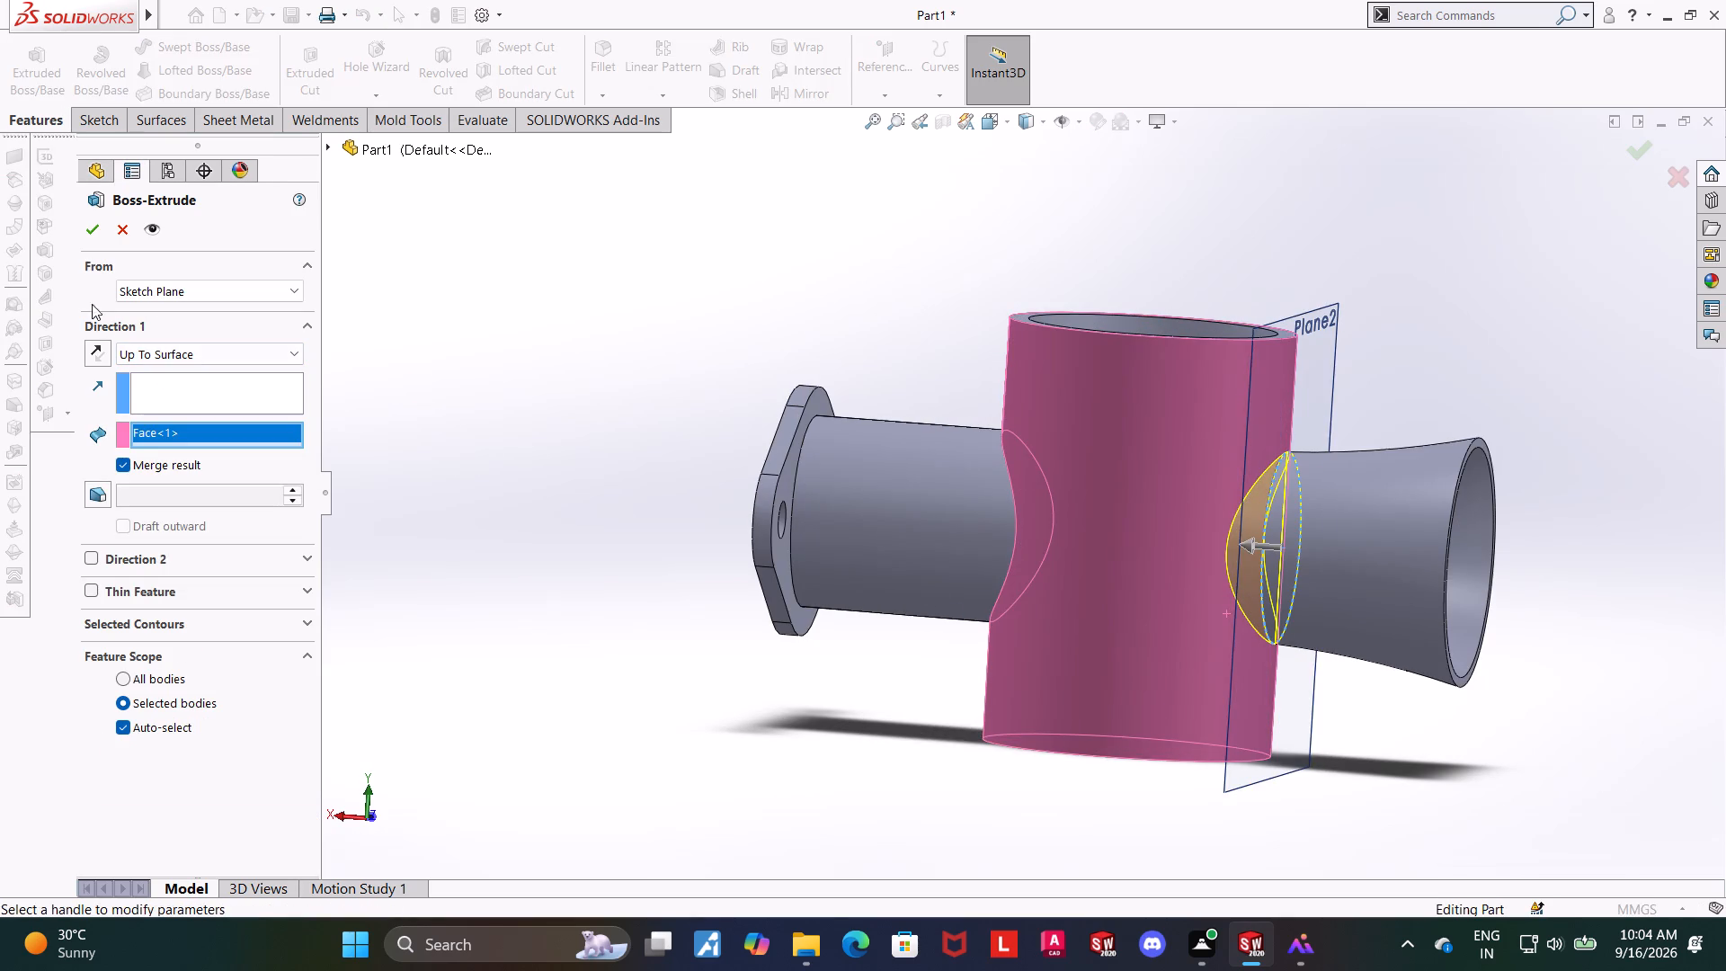
pyautogui.click(77, 224)
pyautogui.click(85, 230)
pyautogui.click(593, 571)
# Start a sketch on the round face inside the flange opening and convert its 8 mm circular edge into it.
pyautogui.moveTo(589, 522); pyautogui.dragTo(556, 877, button='middle')
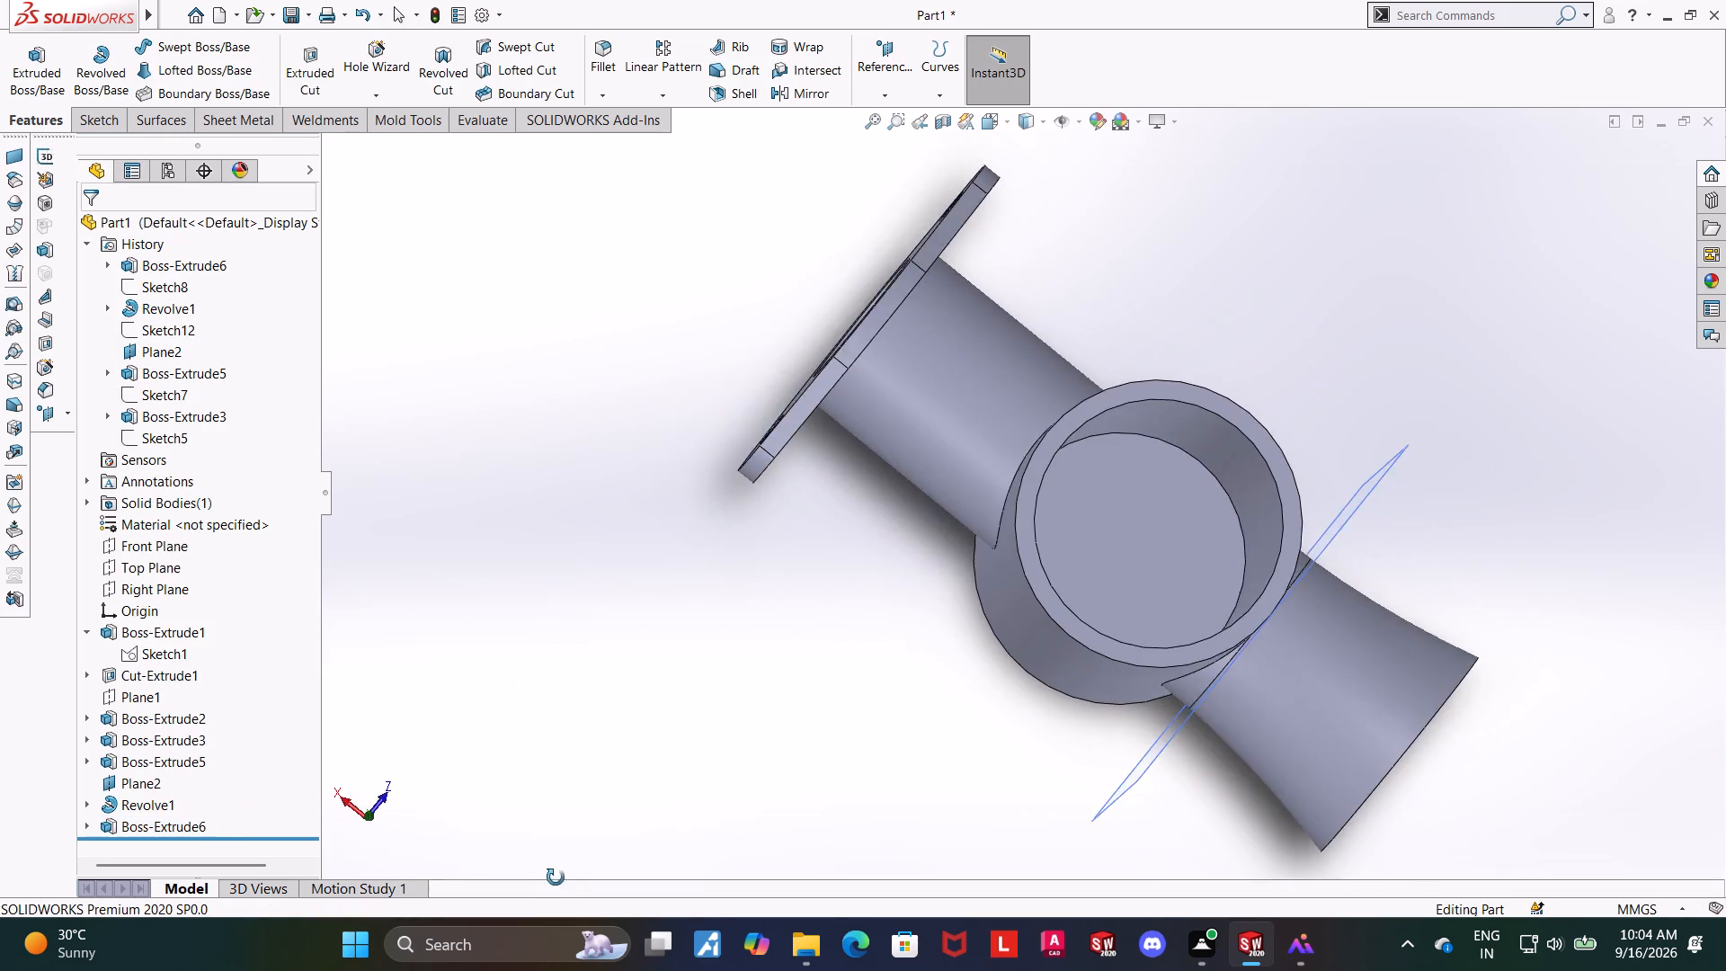
pyautogui.moveTo(556, 877); pyautogui.dragTo(555, 877, button='middle')
pyautogui.moveTo(553, 877); pyautogui.dragTo(641, 830, button='middle')
pyautogui.moveTo(640, 708); pyautogui.dragTo(739, 684, button='middle')
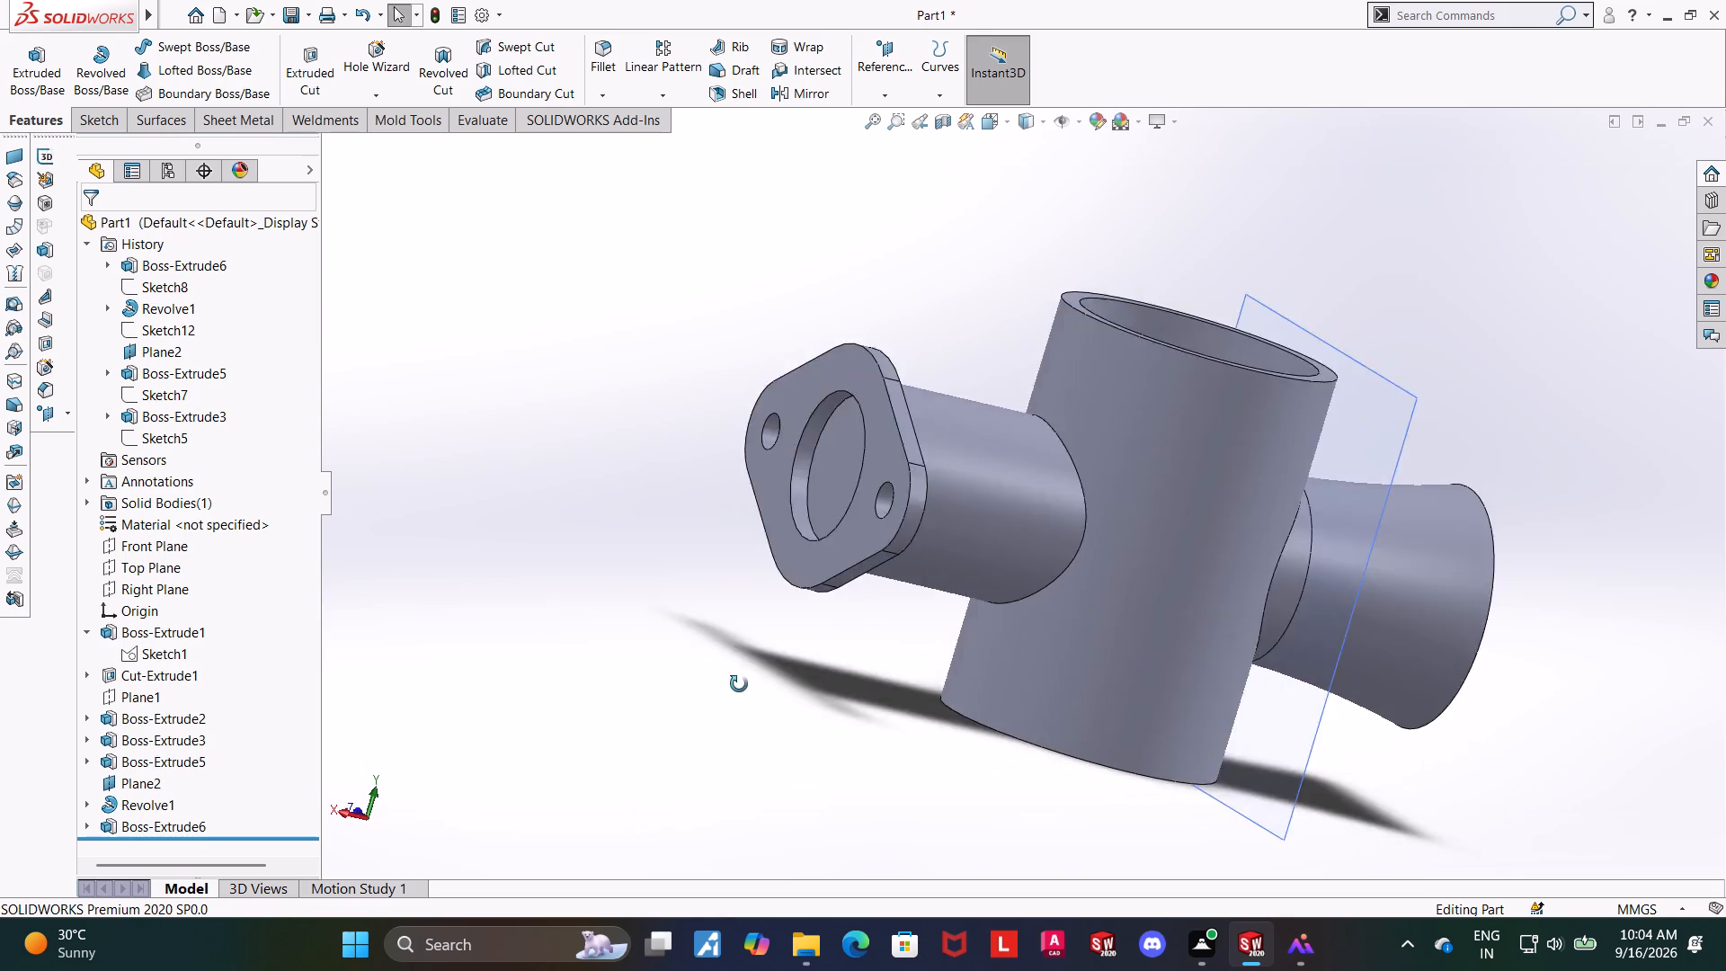
pyautogui.moveTo(739, 684); pyautogui.dragTo(801, 694, button='middle')
pyautogui.click(1034, 483)
pyautogui.doubleClick(636, 581)
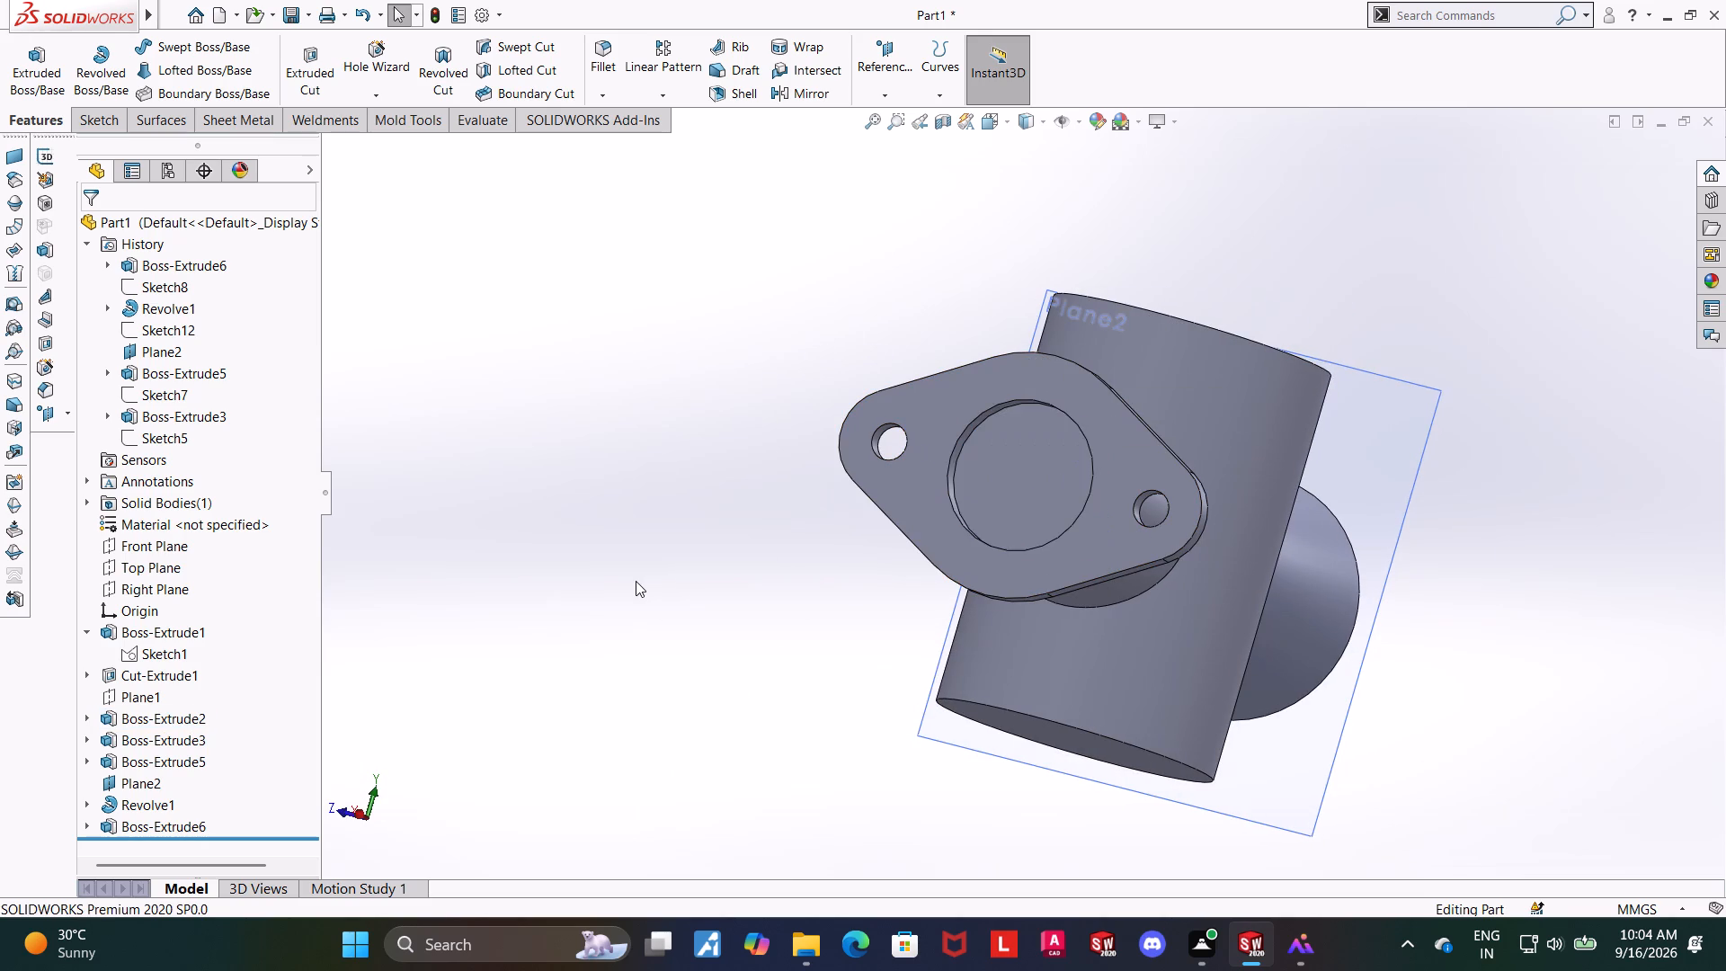
pyautogui.click(976, 470)
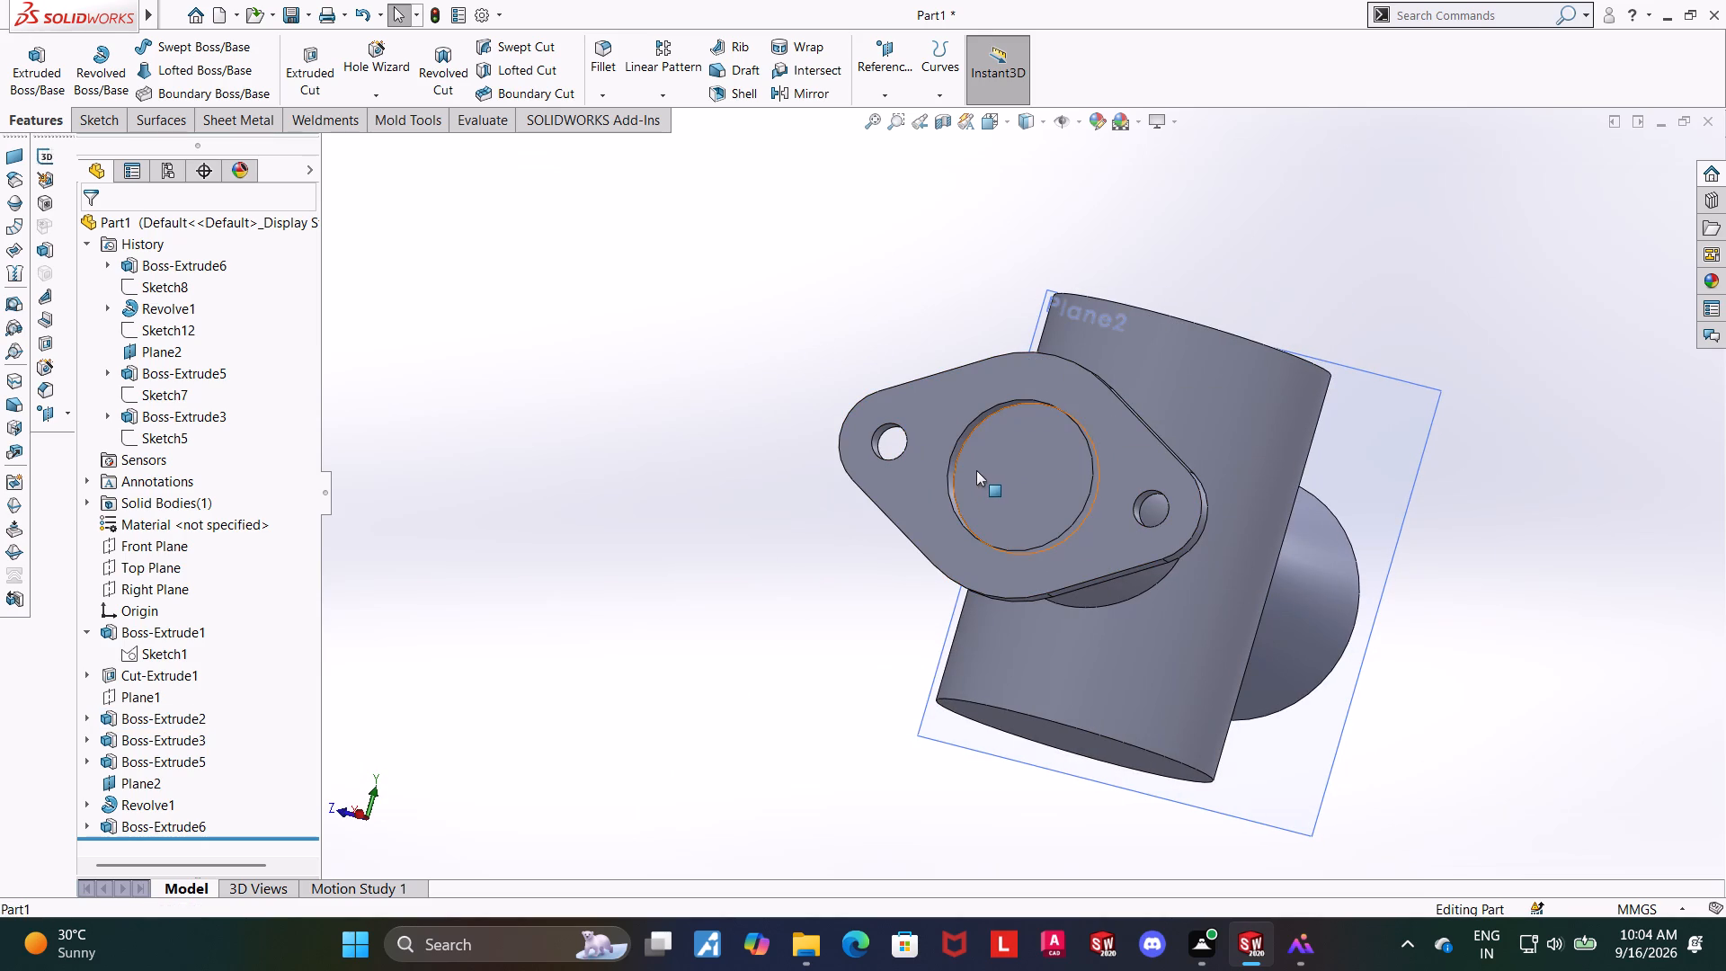
pyautogui.click(1056, 422)
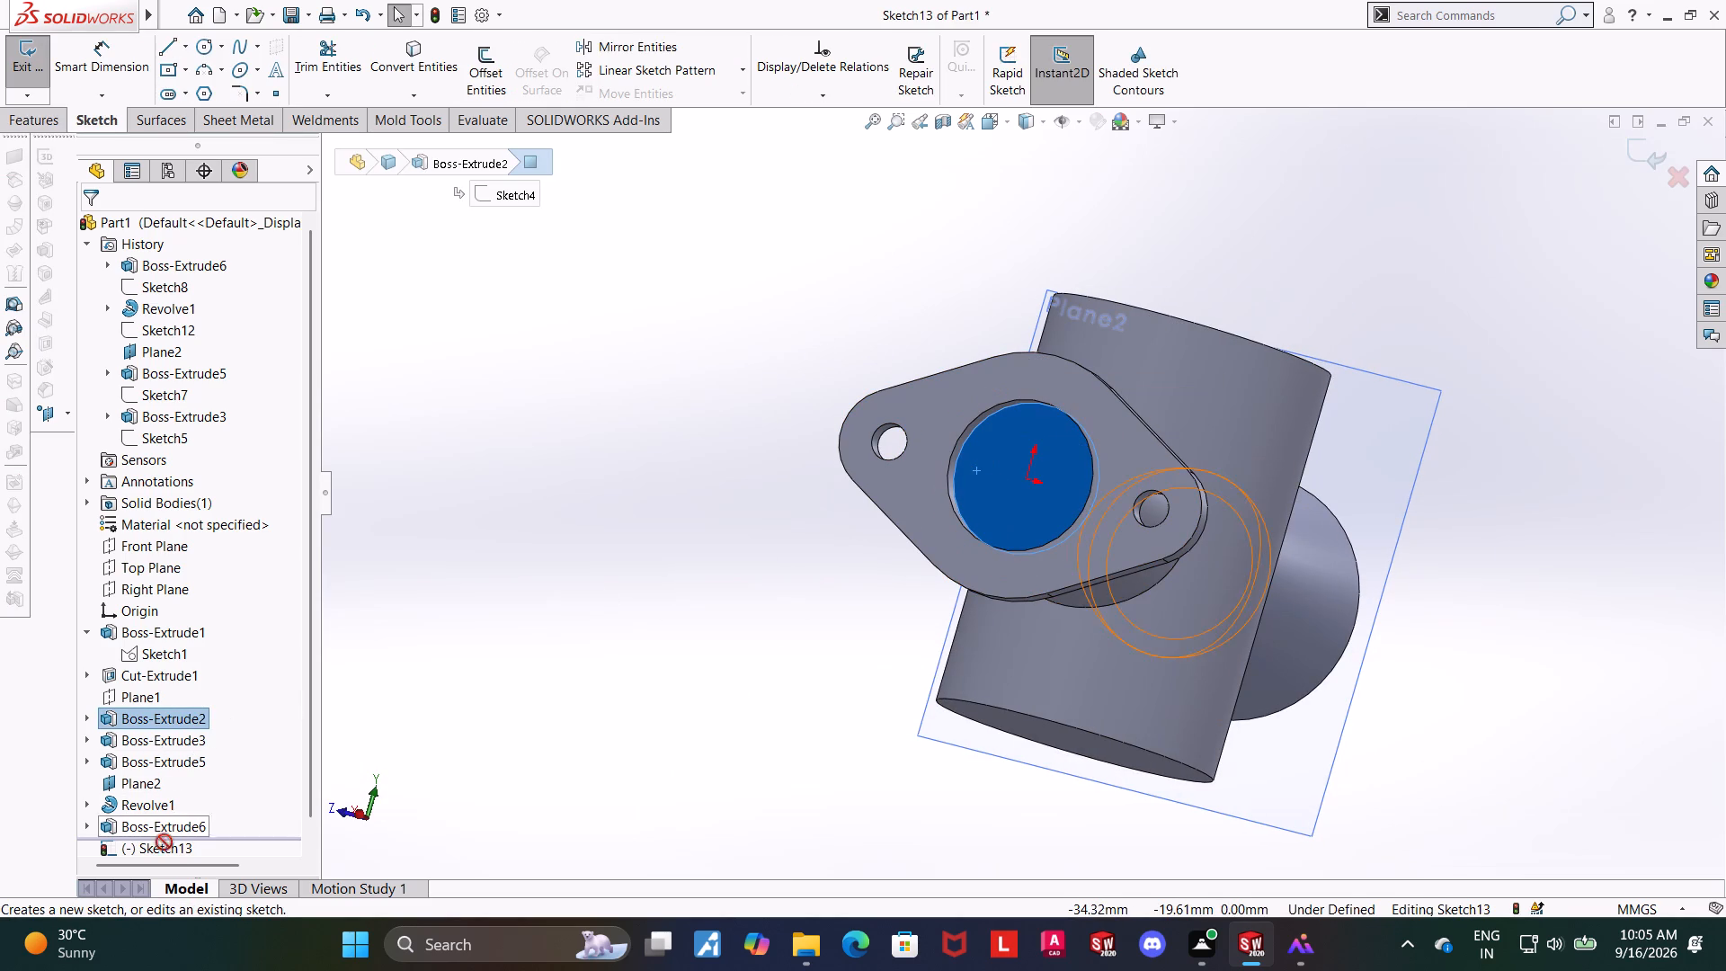
pyautogui.click(167, 856)
pyautogui.click(191, 854)
pyautogui.click(228, 824)
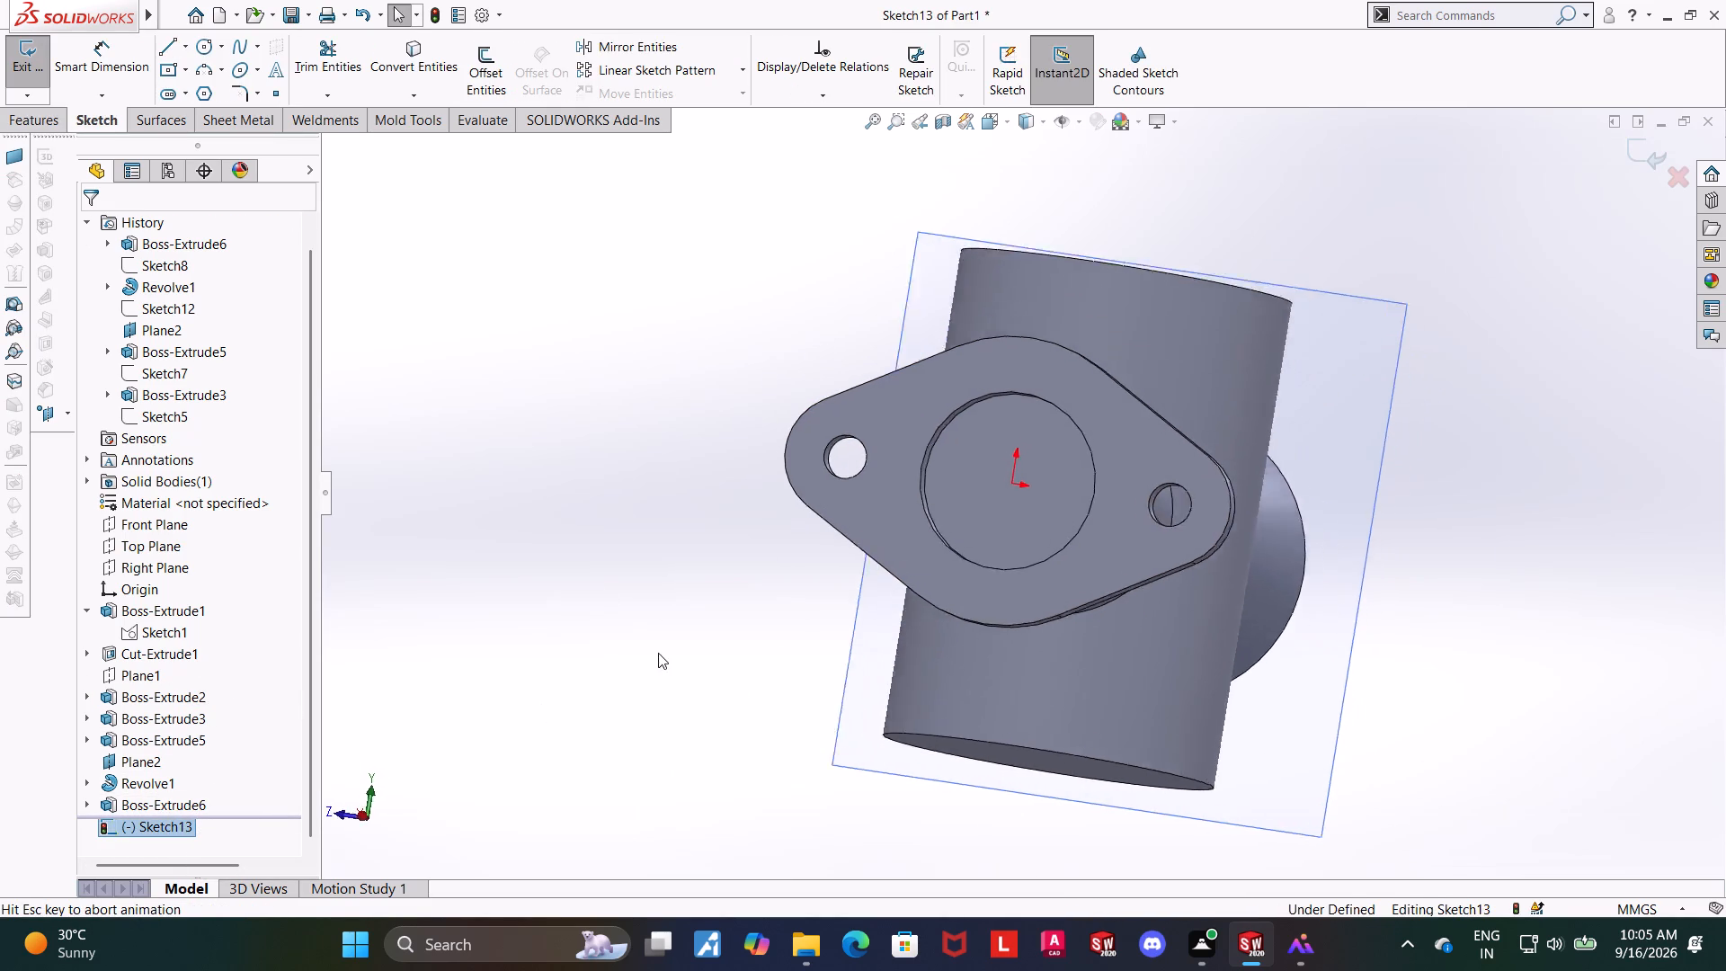
pyautogui.click(404, 52)
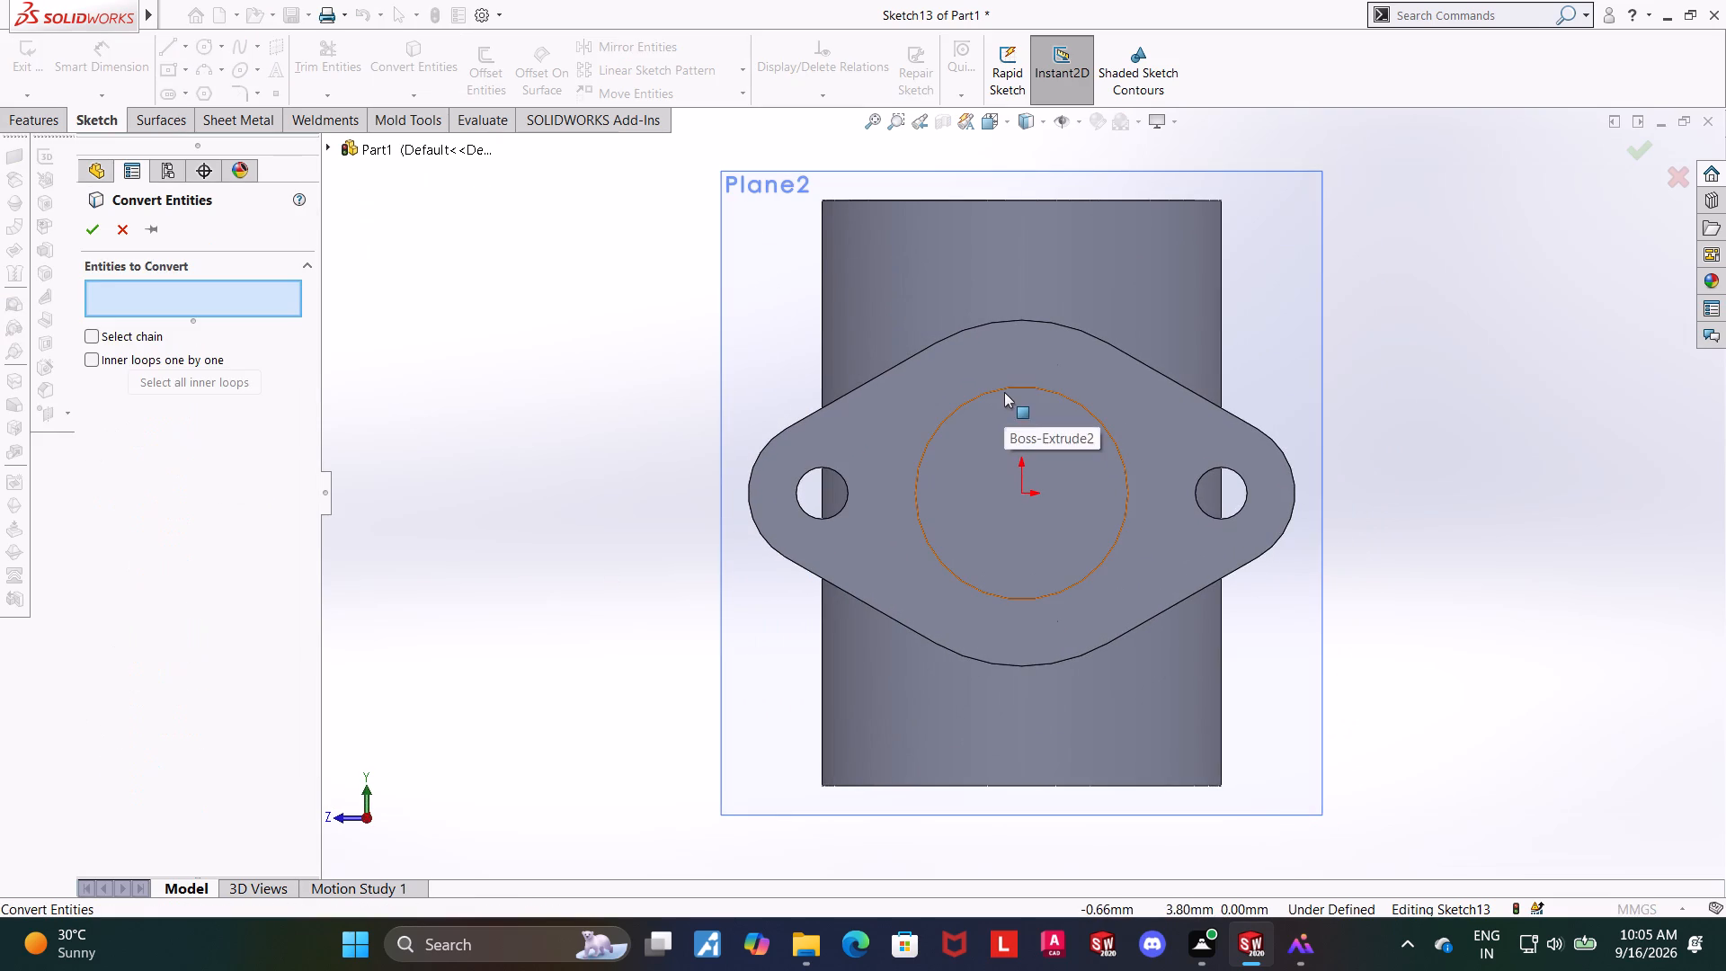
pyautogui.click(1004, 389)
pyautogui.click(95, 224)
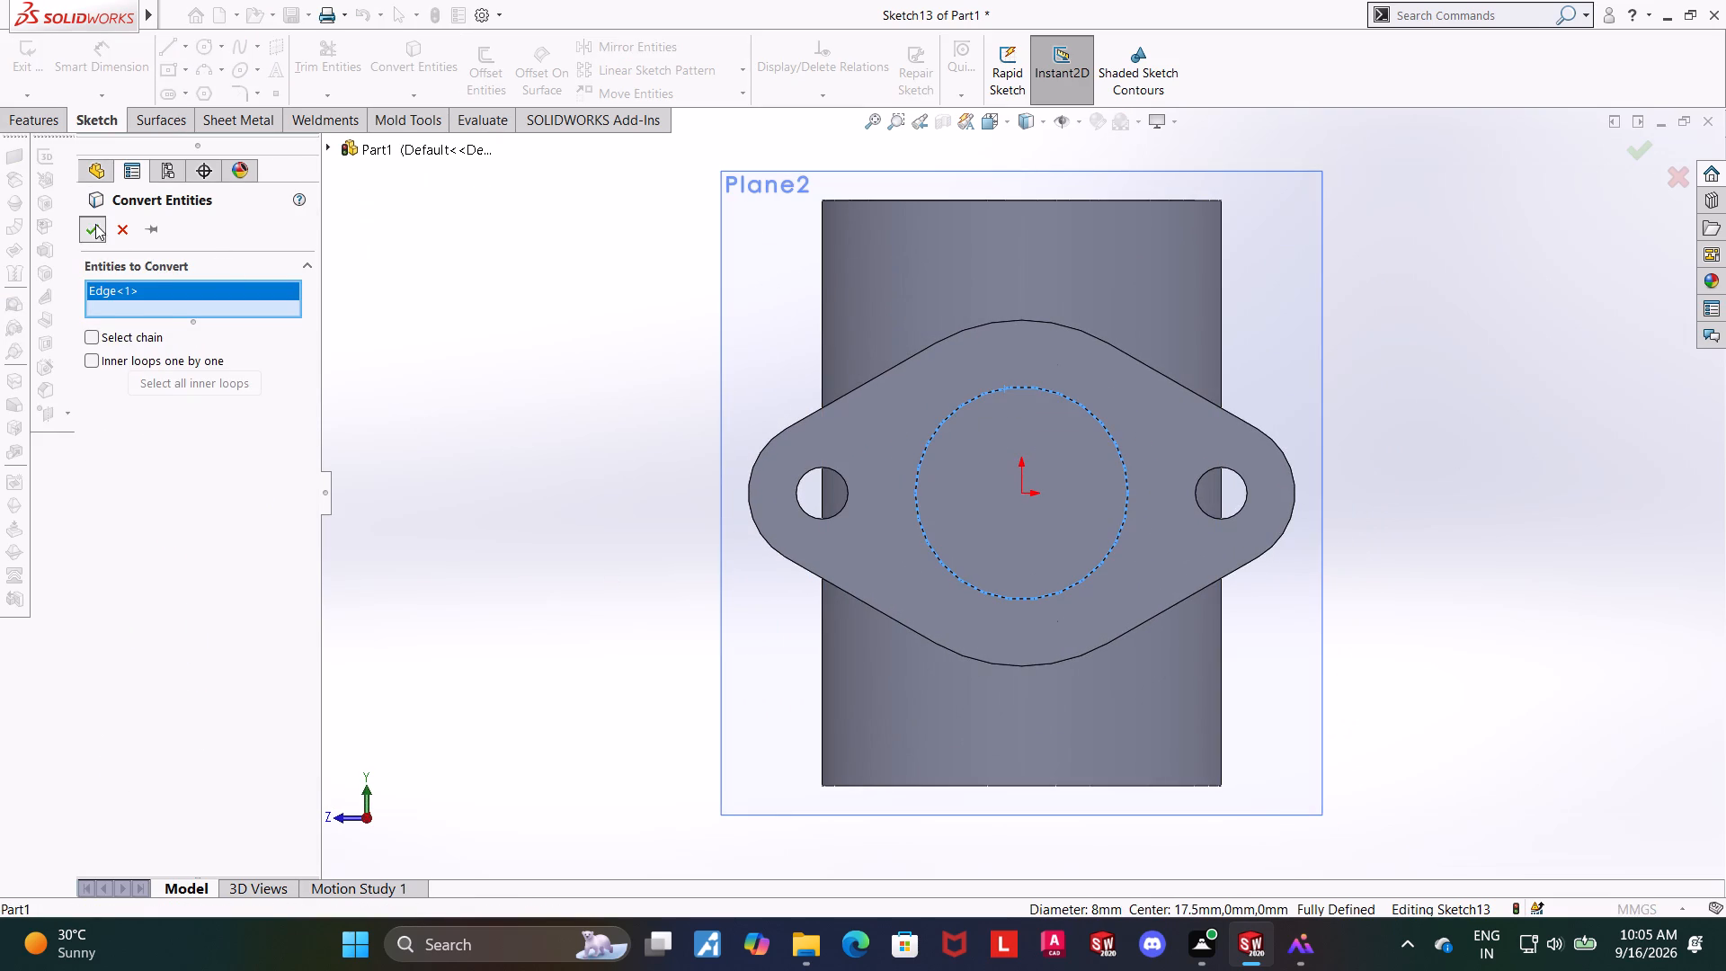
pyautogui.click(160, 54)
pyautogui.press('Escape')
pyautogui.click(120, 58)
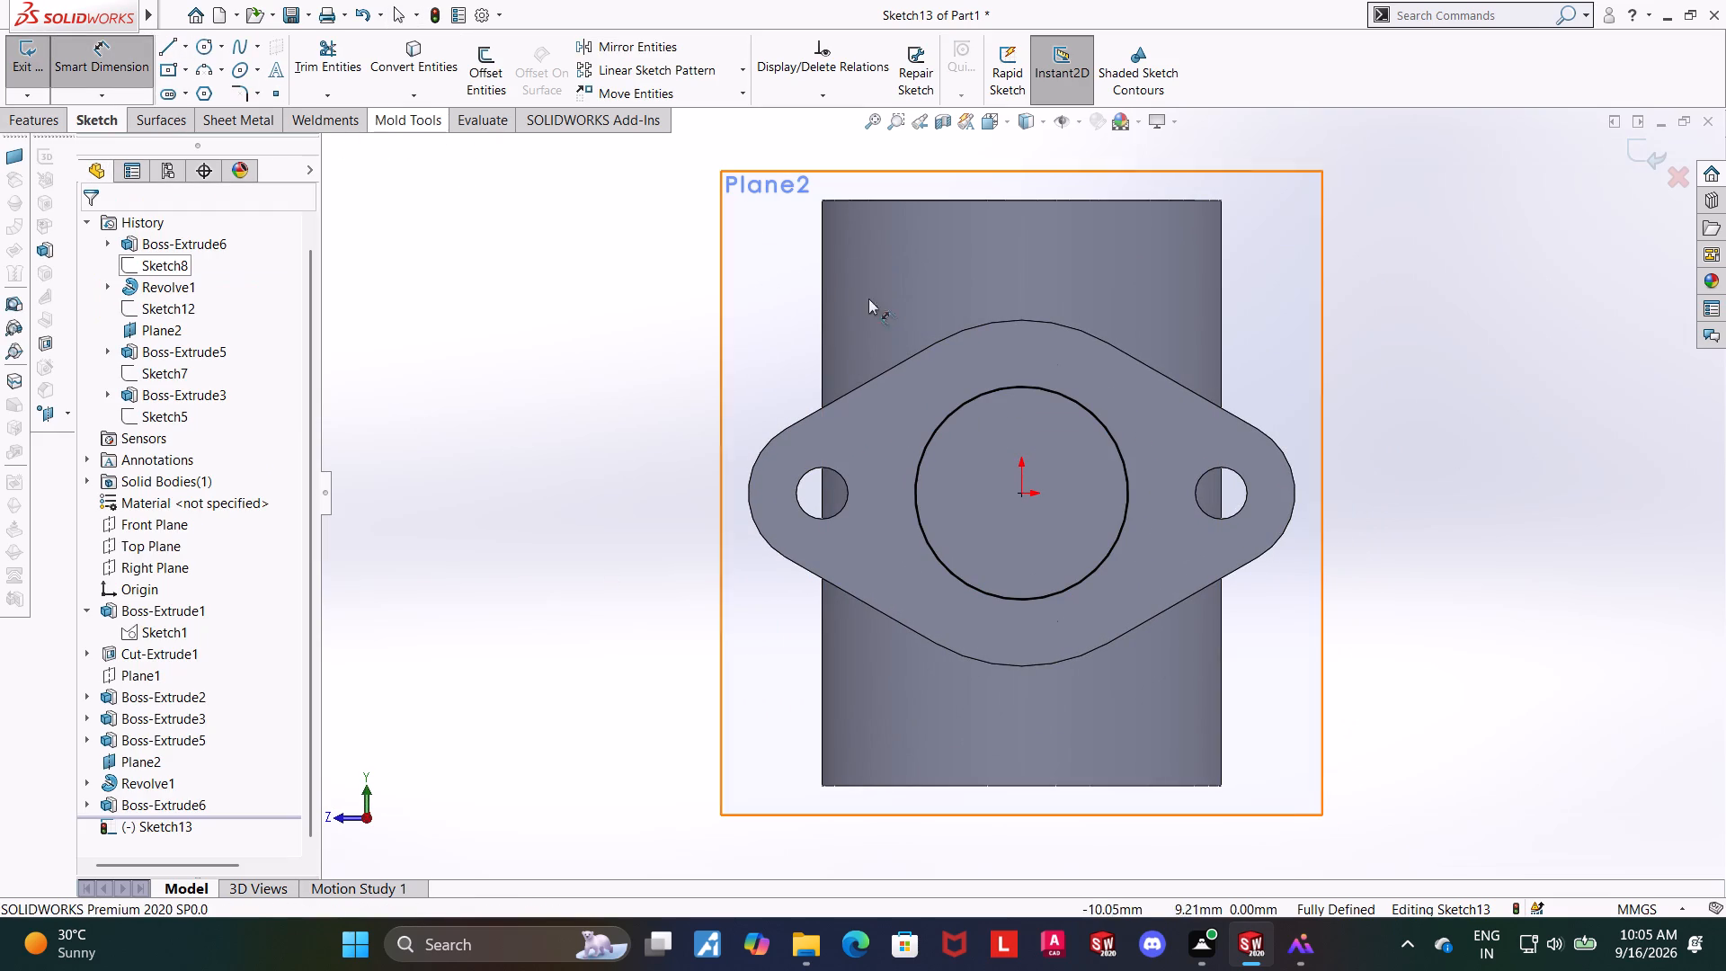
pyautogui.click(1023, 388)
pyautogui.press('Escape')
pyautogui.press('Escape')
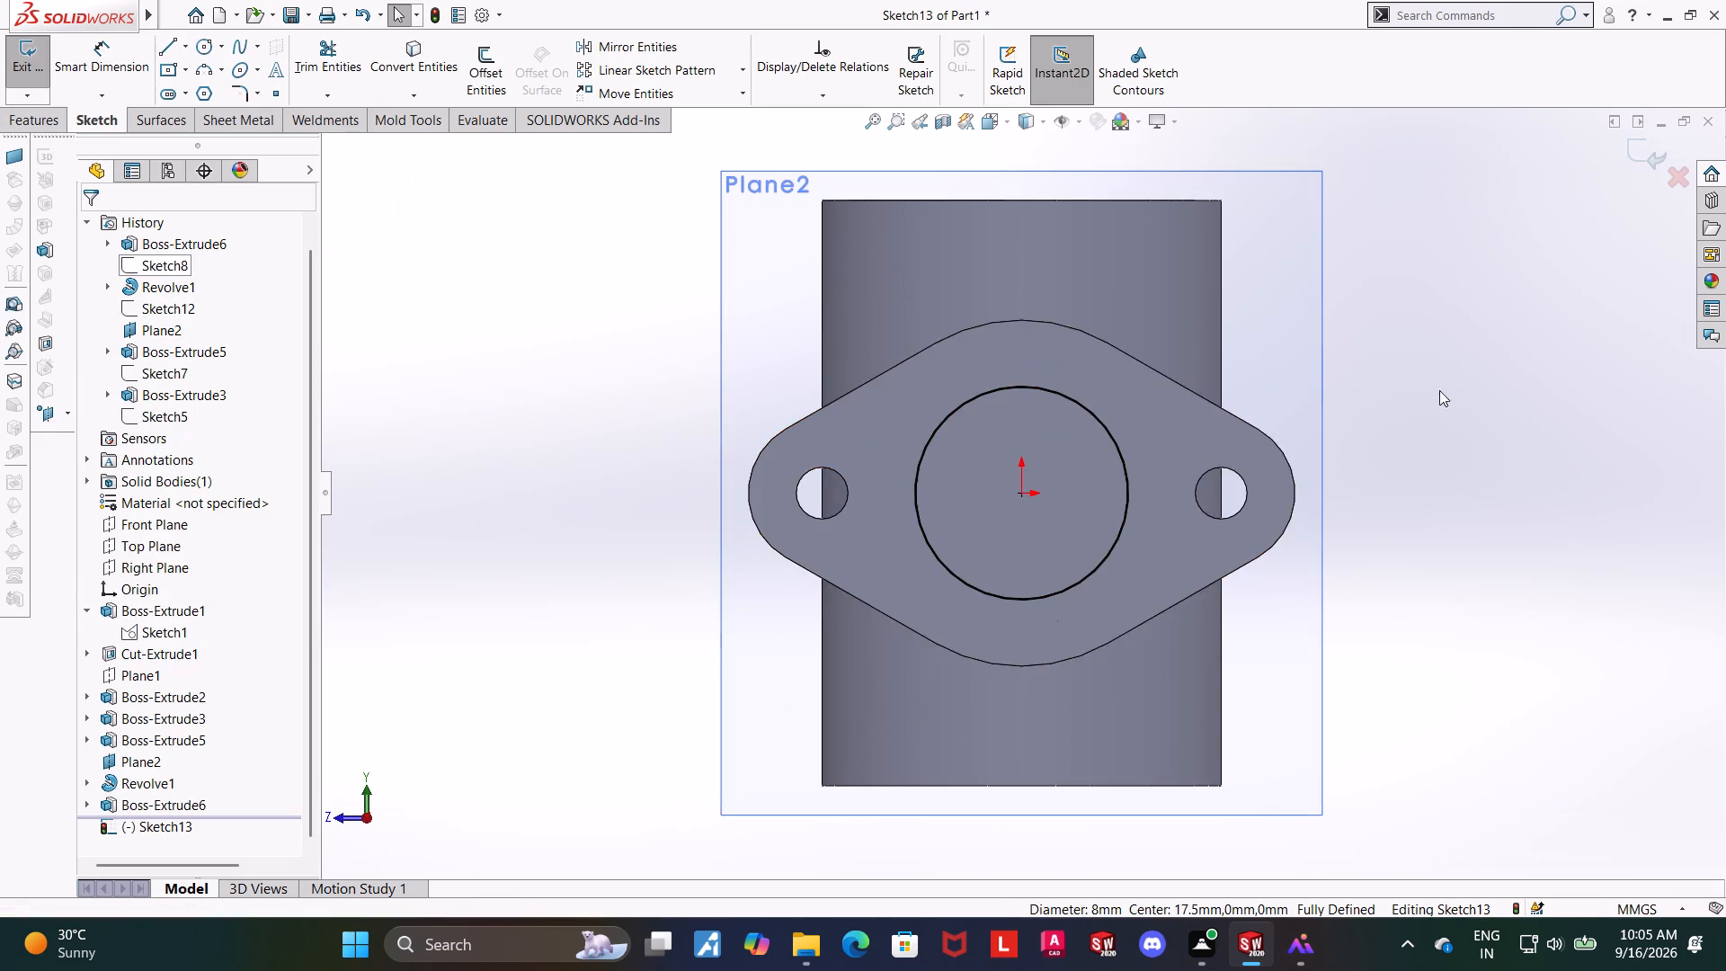
# Exit the sketch and extrude-cut its 8 mm circle Through All, from the flange opening toward the flared boss.
pyautogui.moveTo(1522, 404); pyautogui.dragTo(1475, 415, button='middle')
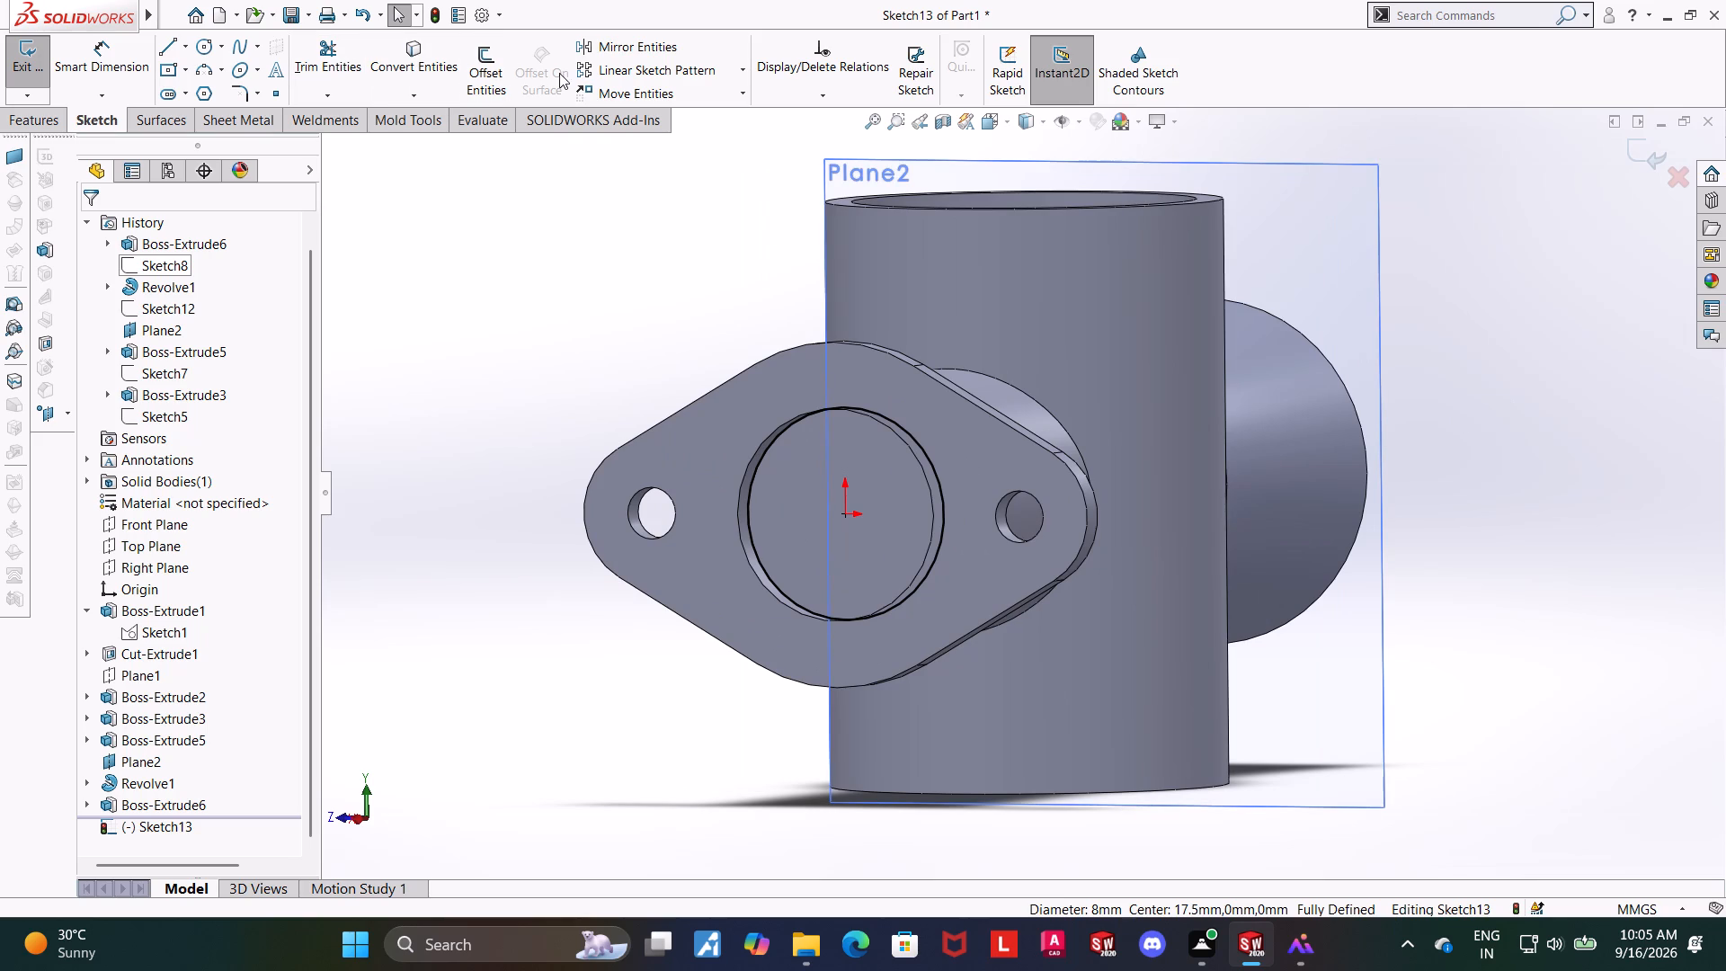
pyautogui.click(1636, 156)
pyautogui.moveTo(1567, 412); pyautogui.dragTo(1517, 418, button='middle')
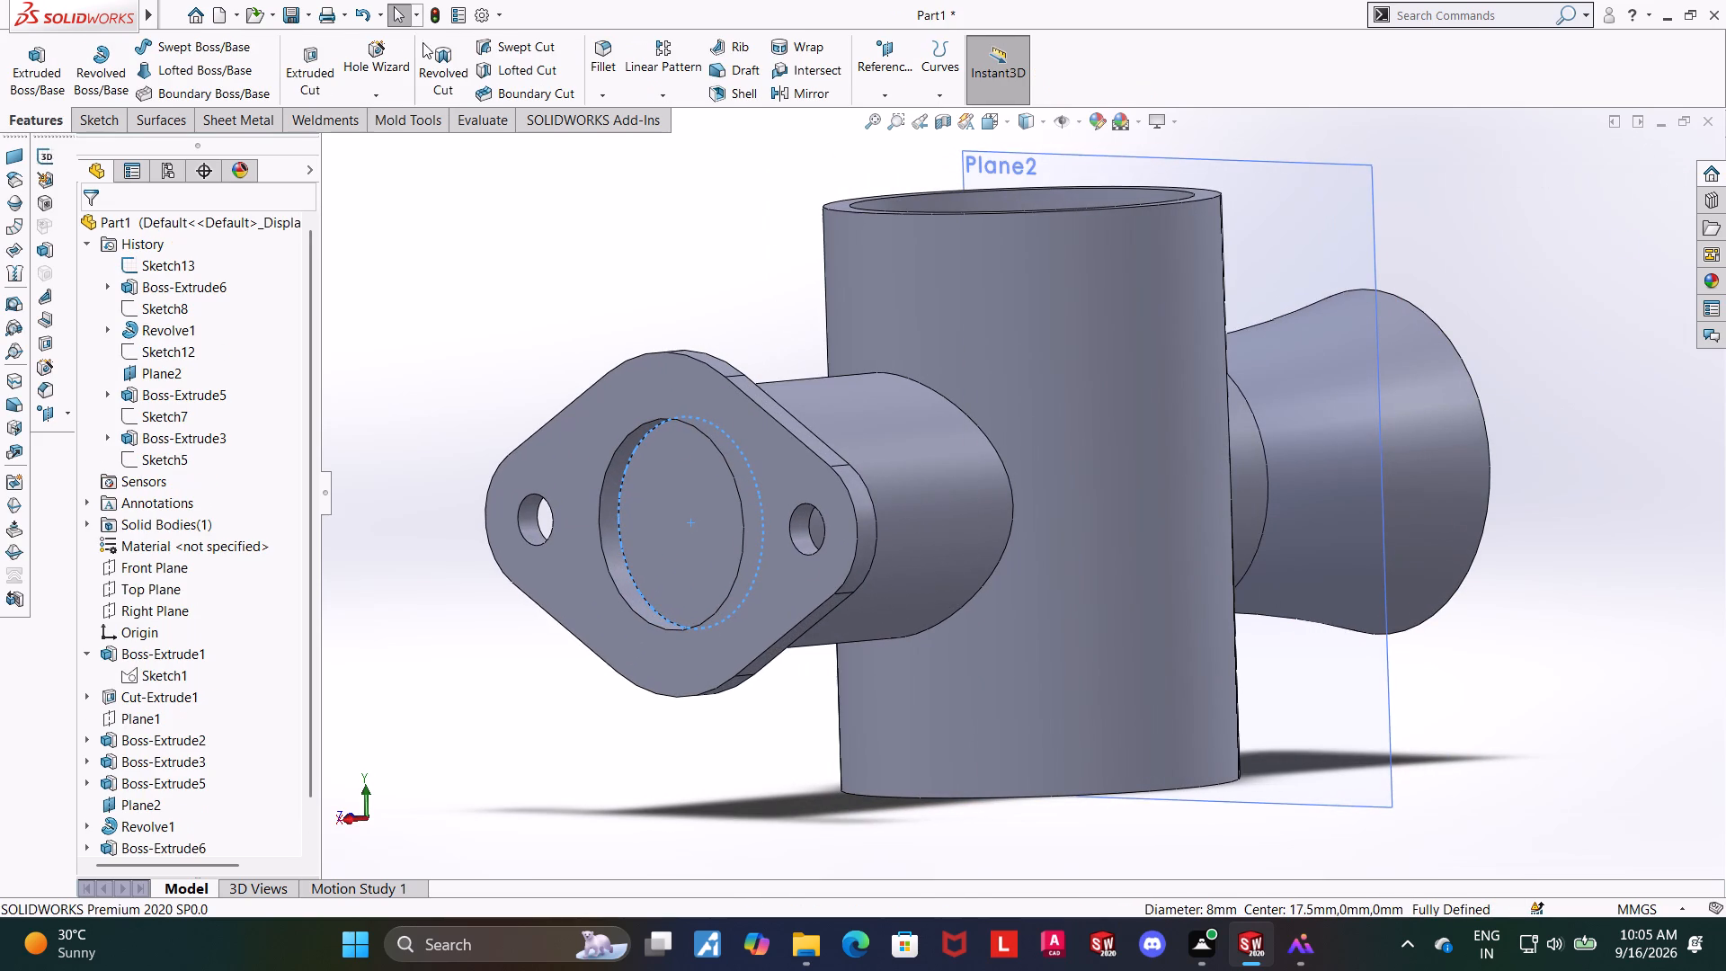
pyautogui.click(313, 48)
pyautogui.moveTo(406, 284); pyautogui.dragTo(379, 291, button='middle')
pyautogui.click(131, 360)
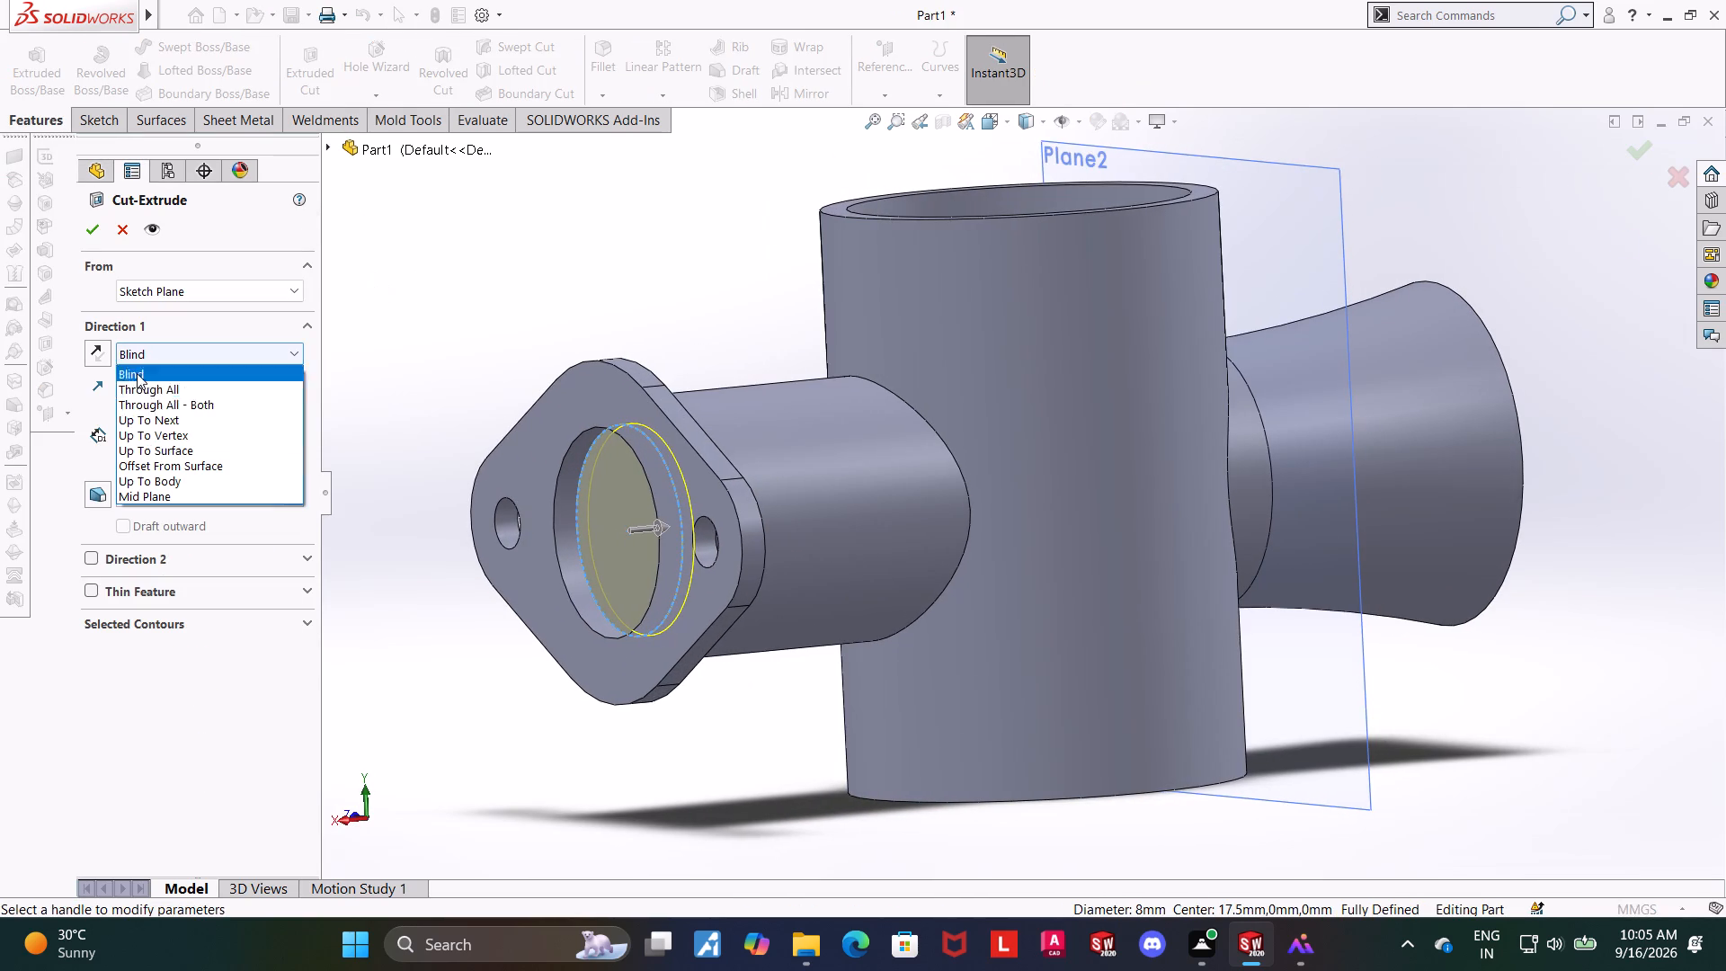
pyautogui.click(154, 396)
pyautogui.click(95, 228)
# Examine the horizontal bore from the flared boss end and around the whole body.
pyautogui.moveTo(493, 351); pyautogui.dragTo(458, 354, button='middle')
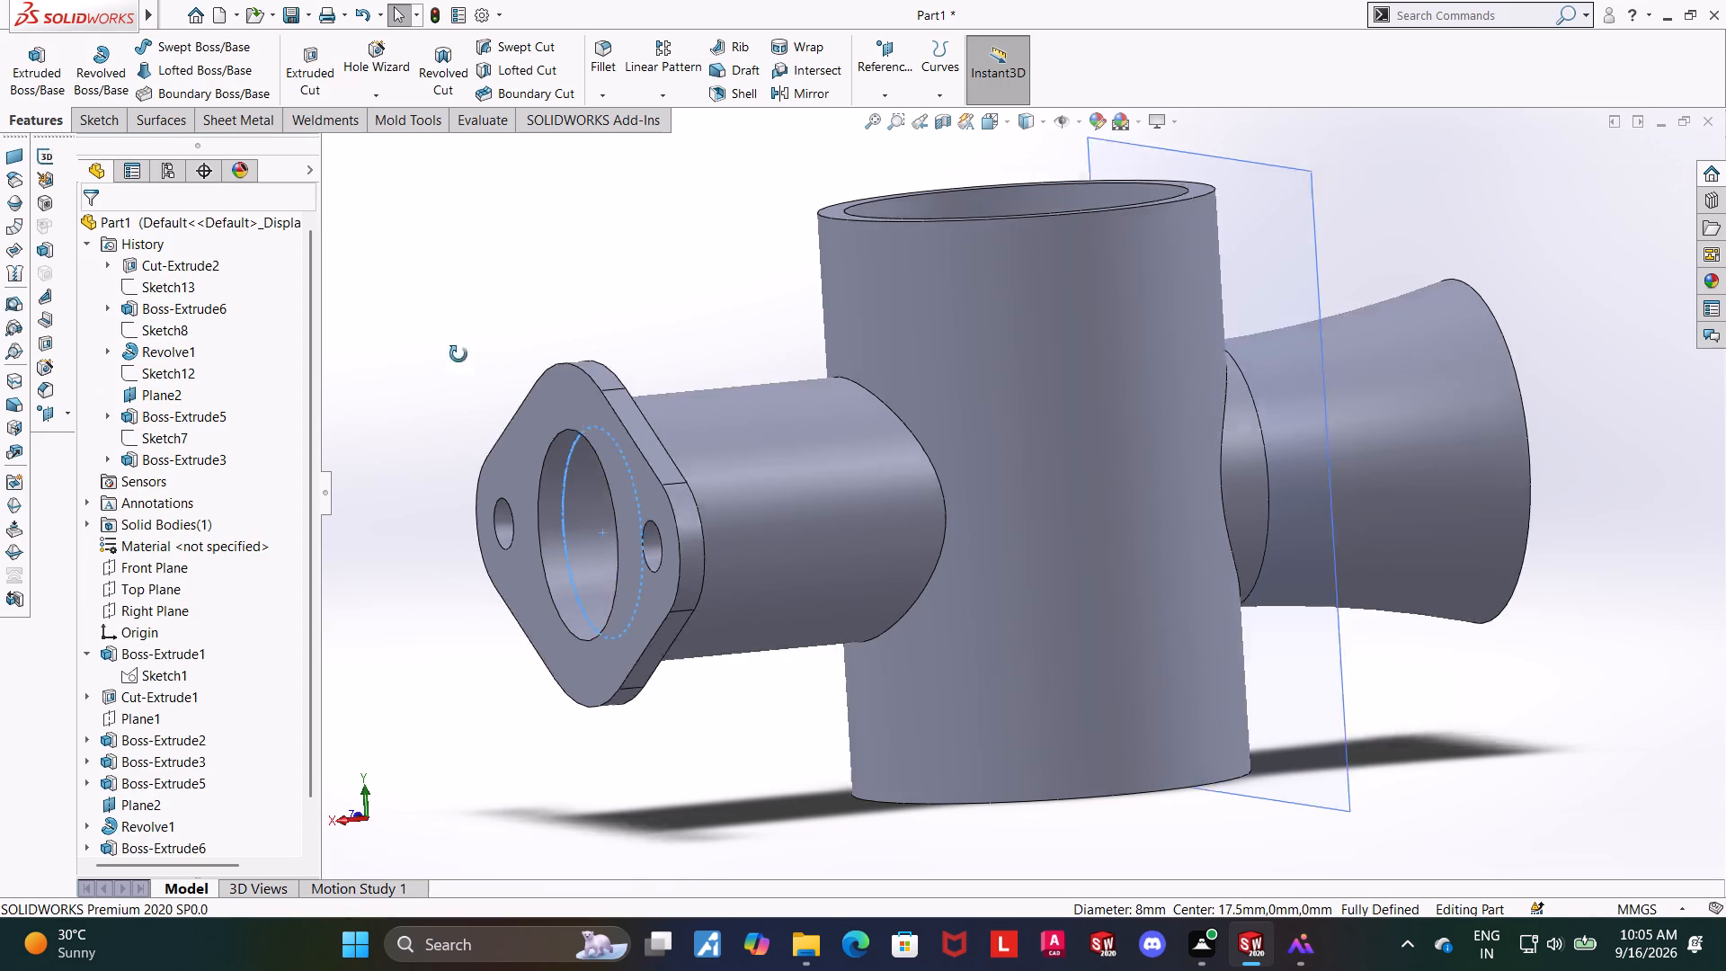
pyautogui.moveTo(458, 354); pyautogui.dragTo(313, 341, button='middle')
pyautogui.moveTo(346, 352); pyautogui.dragTo(276, 389, button='middle')
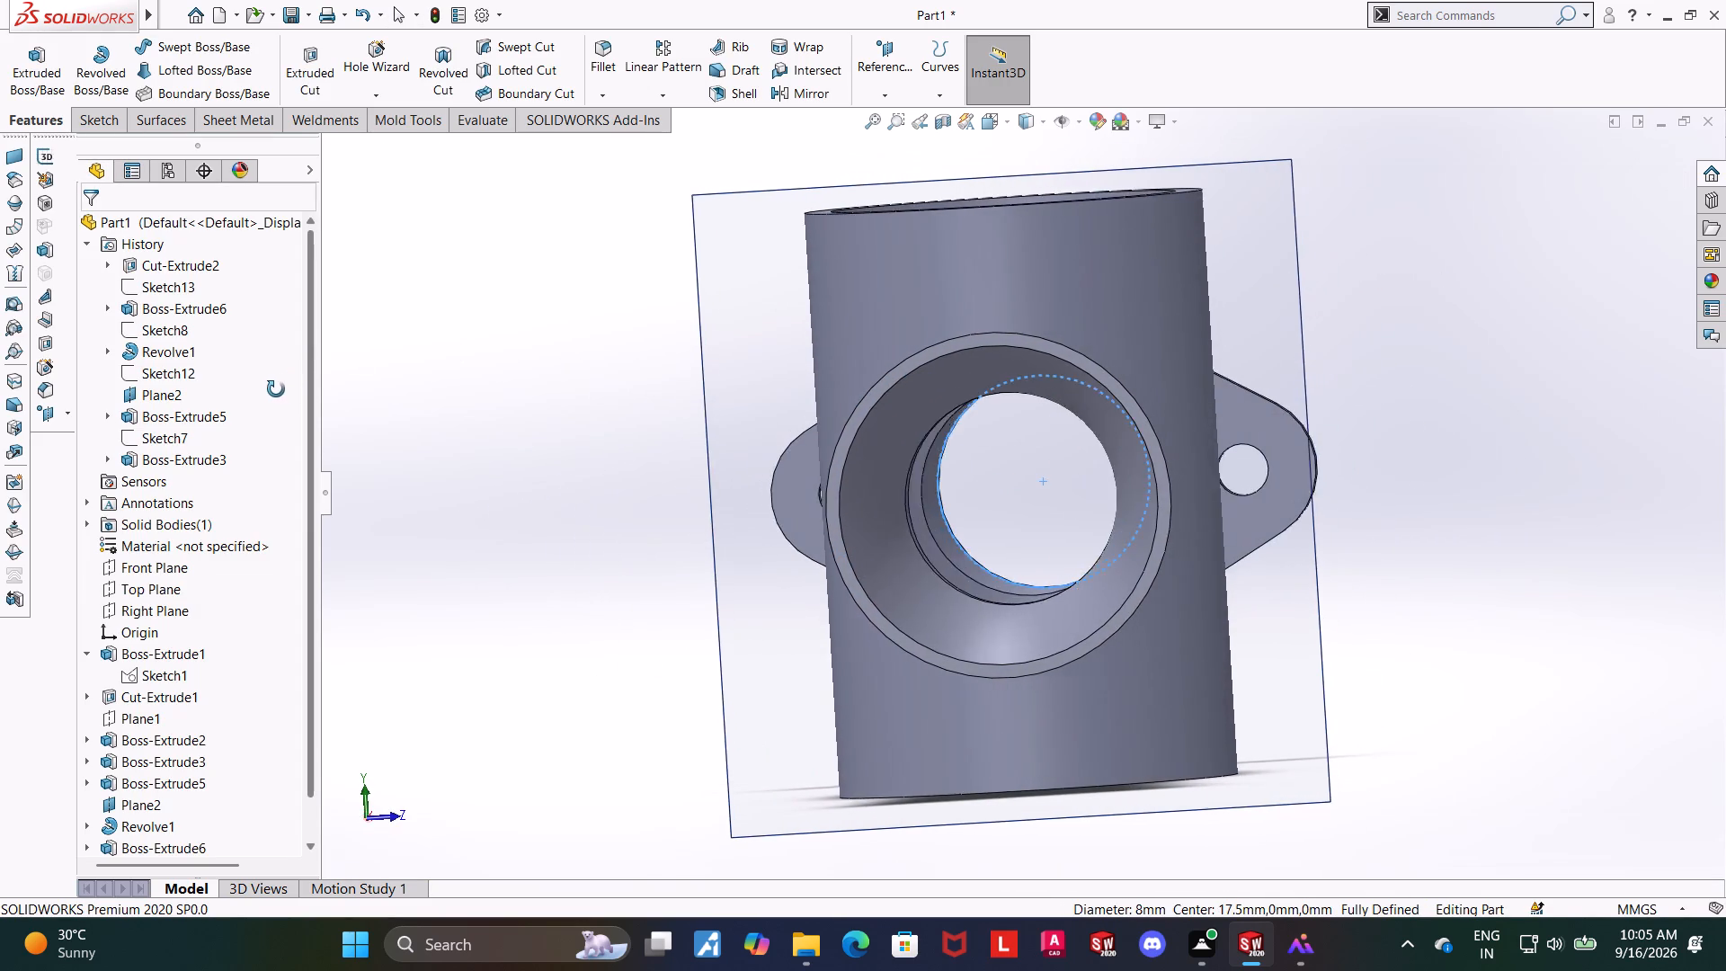
pyautogui.moveTo(276, 389); pyautogui.dragTo(282, 388, button='middle')
pyautogui.moveTo(1339, 665); pyautogui.dragTo(1265, 673, button='middle')
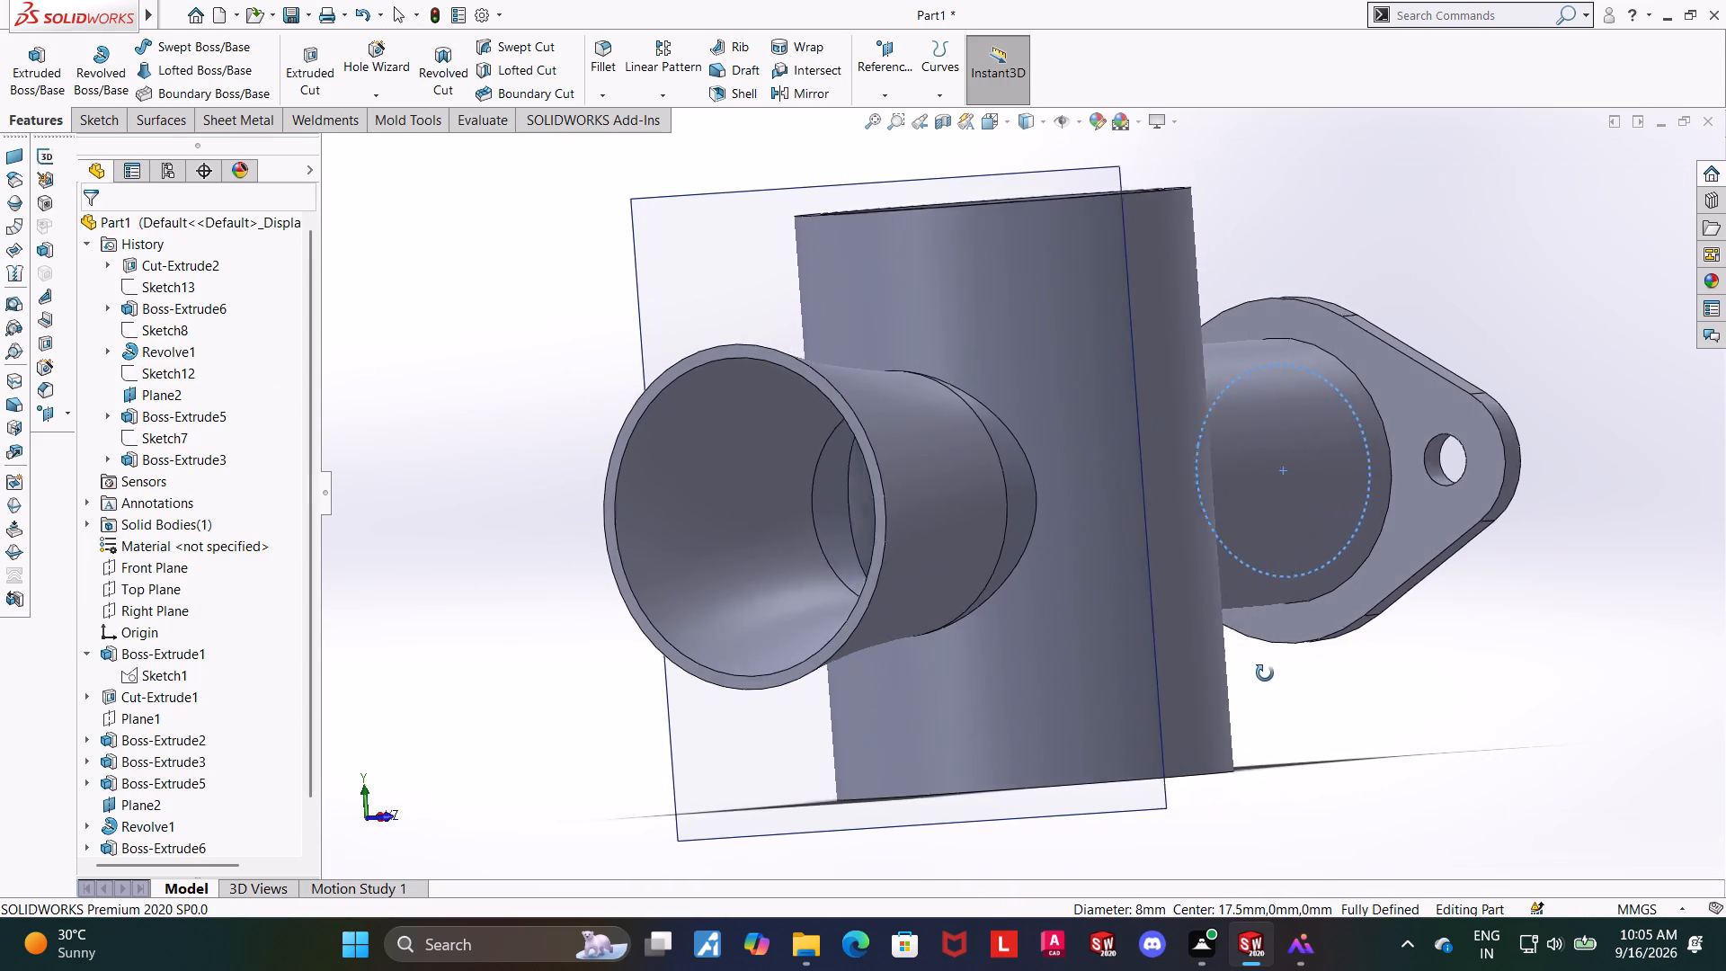
pyautogui.moveTo(1265, 673); pyautogui.dragTo(1180, 717, button='middle')
pyautogui.moveTo(1166, 645); pyautogui.dragTo(1170, 661, button='middle')
pyautogui.scroll(4, 1250, 683)
pyautogui.click(1250, 684)
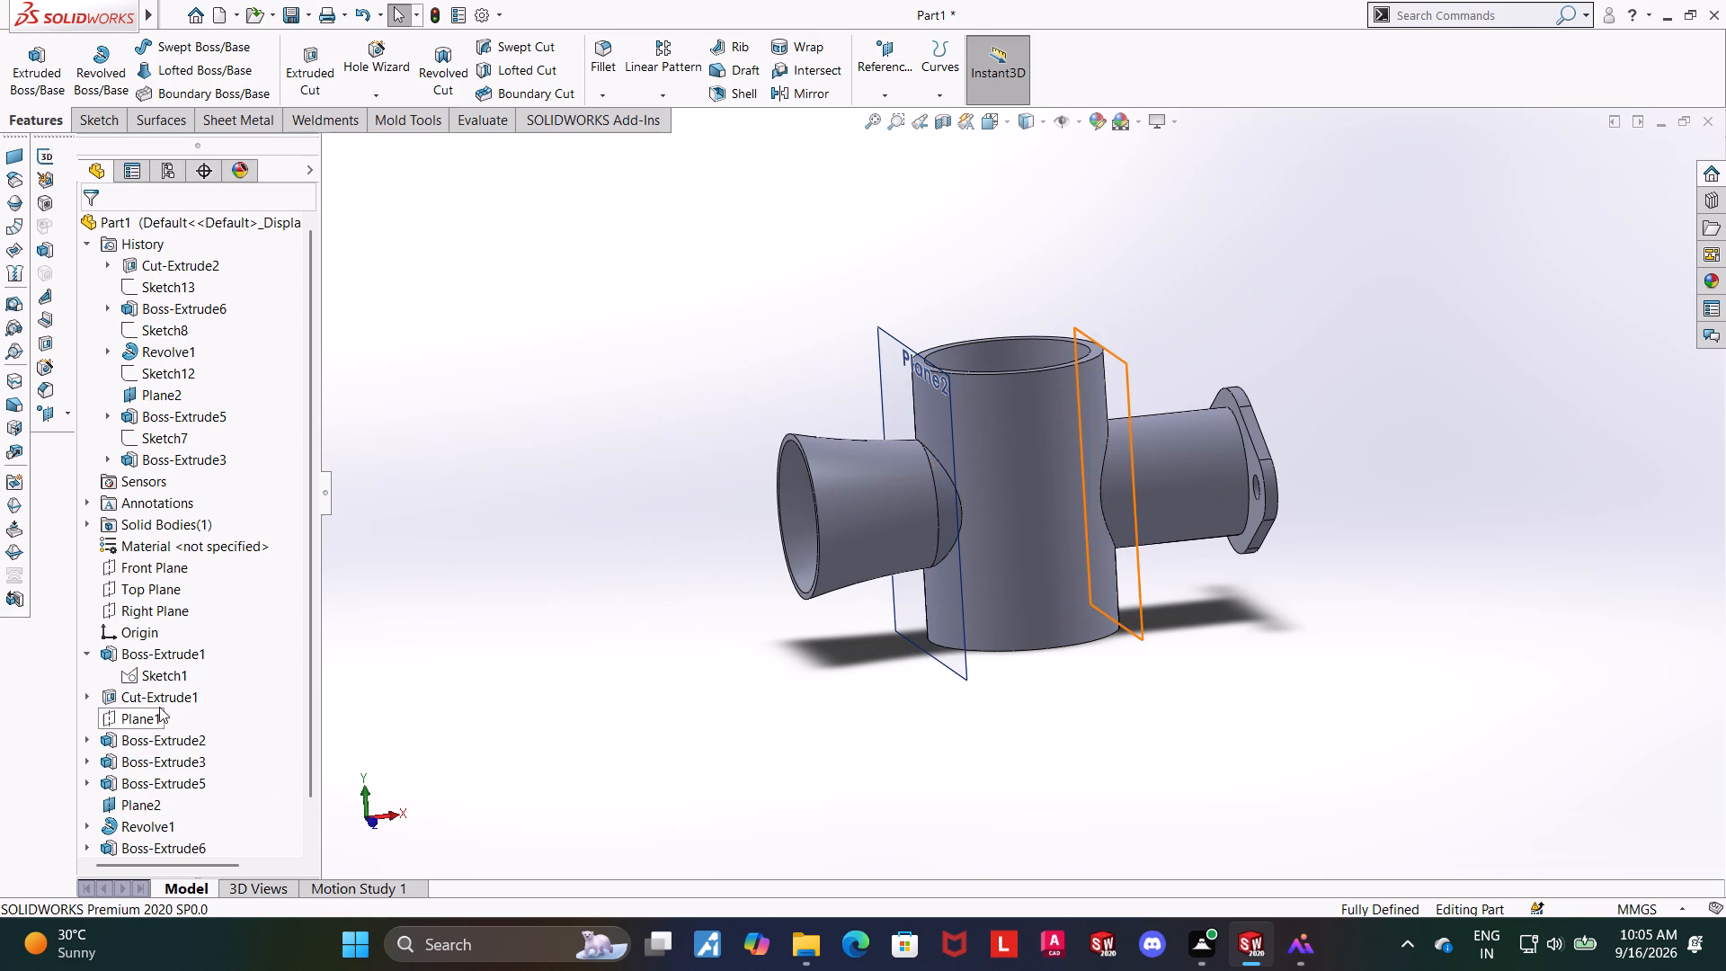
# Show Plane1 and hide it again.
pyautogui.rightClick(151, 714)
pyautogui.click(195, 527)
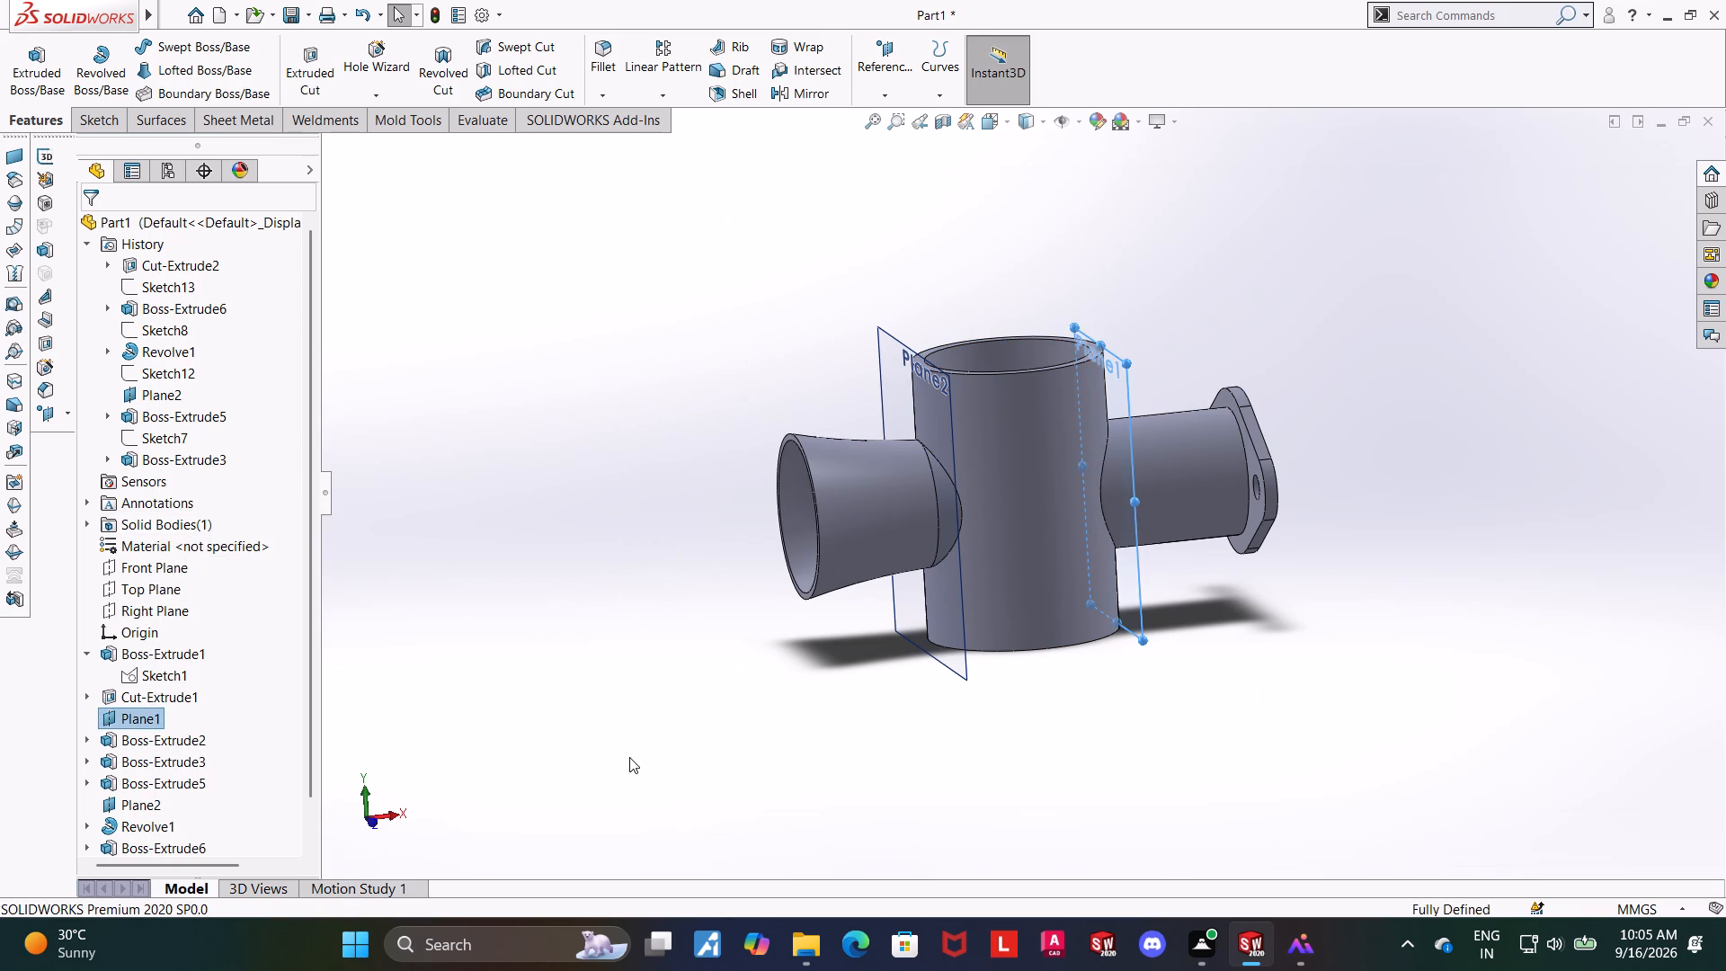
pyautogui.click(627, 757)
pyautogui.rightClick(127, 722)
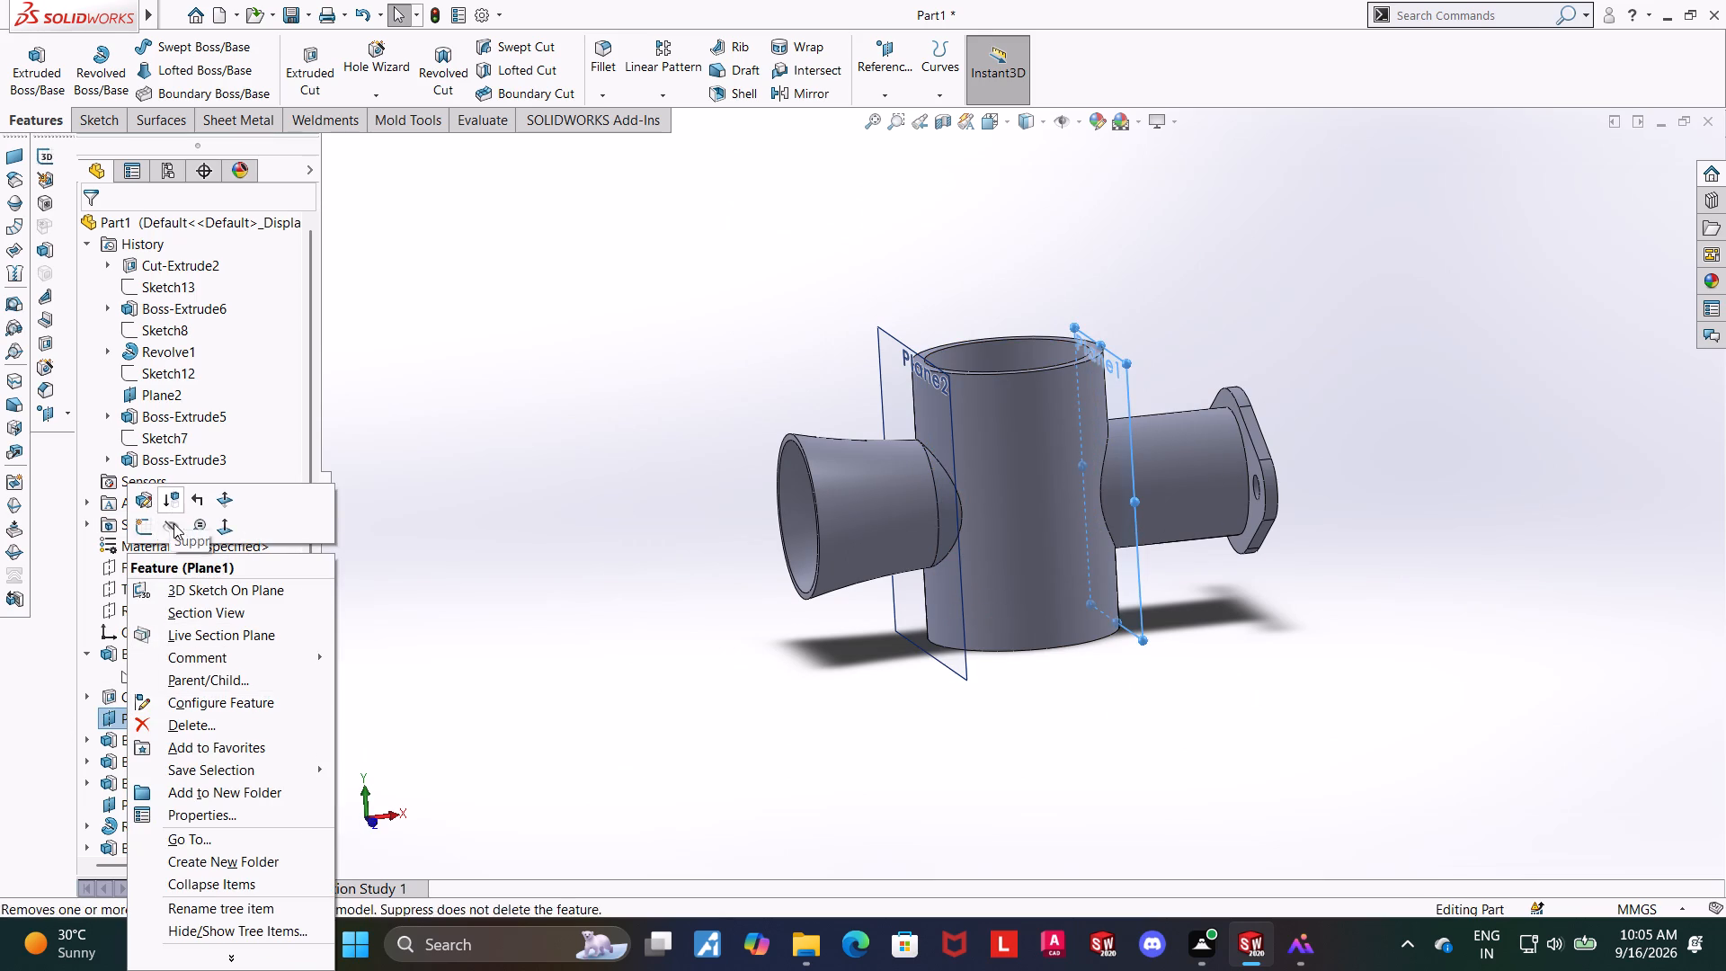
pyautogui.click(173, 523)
# Hide Plane2 beside the flared boss.
pyautogui.scroll(-6, 94, 817)
pyautogui.rightClick(131, 759)
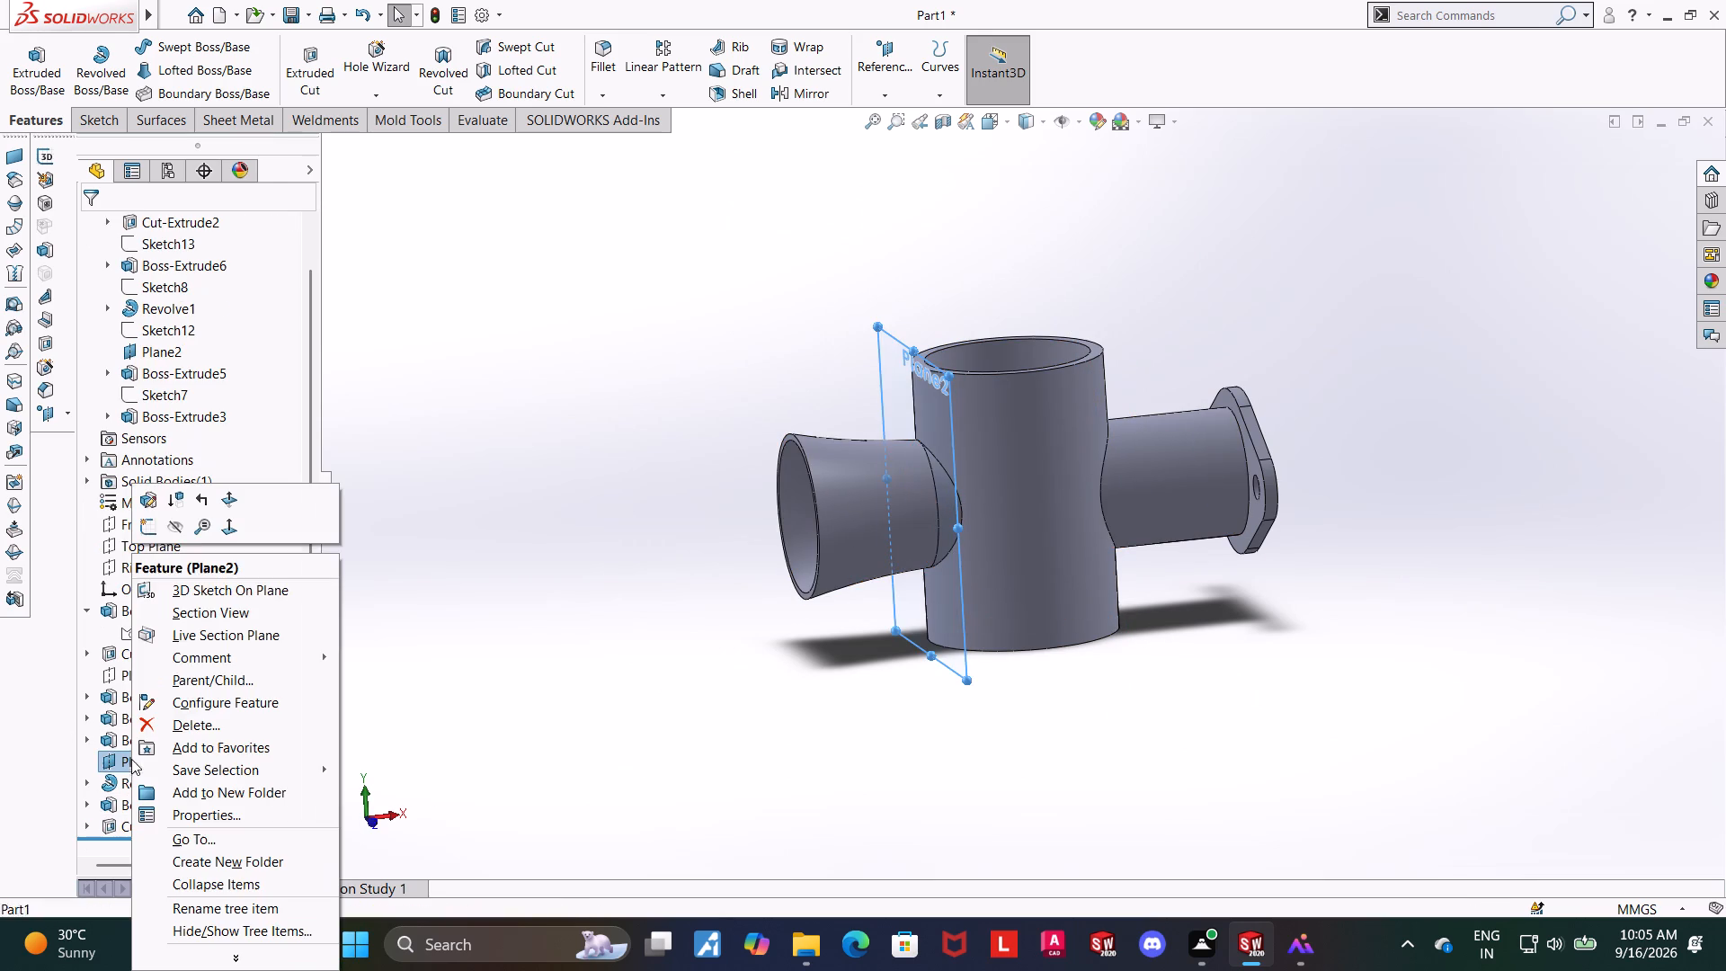
pyautogui.click(169, 528)
pyautogui.click(525, 715)
pyautogui.moveTo(526, 716); pyautogui.dragTo(562, 721, button='middle')
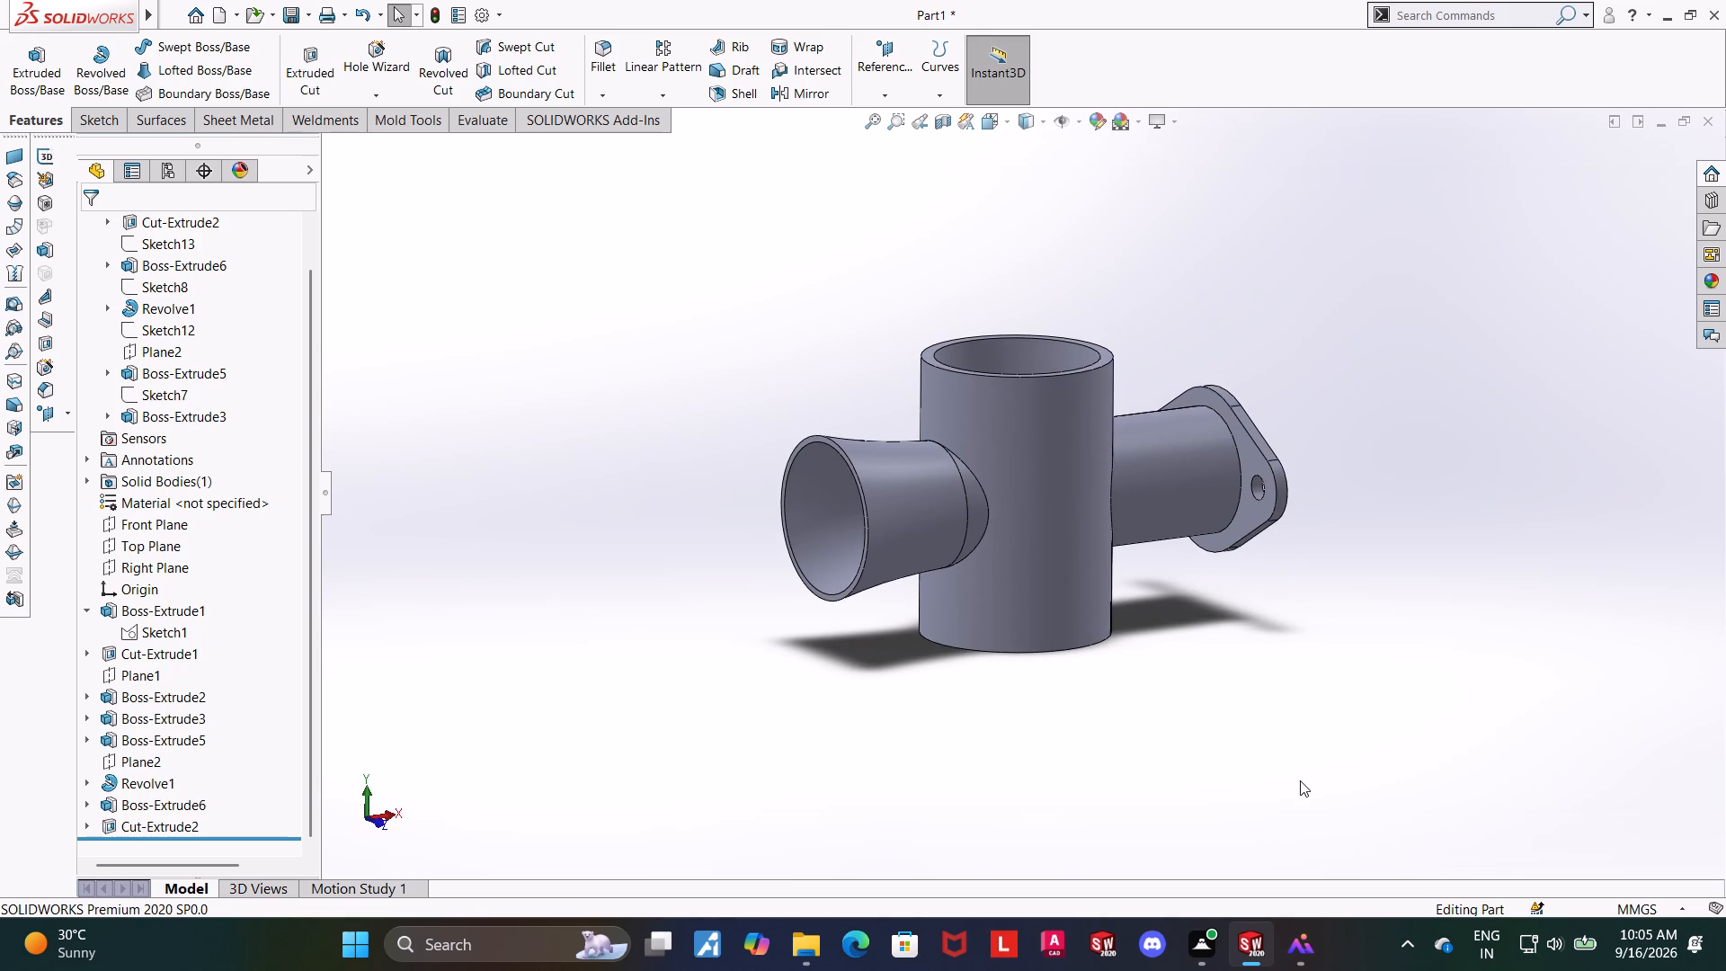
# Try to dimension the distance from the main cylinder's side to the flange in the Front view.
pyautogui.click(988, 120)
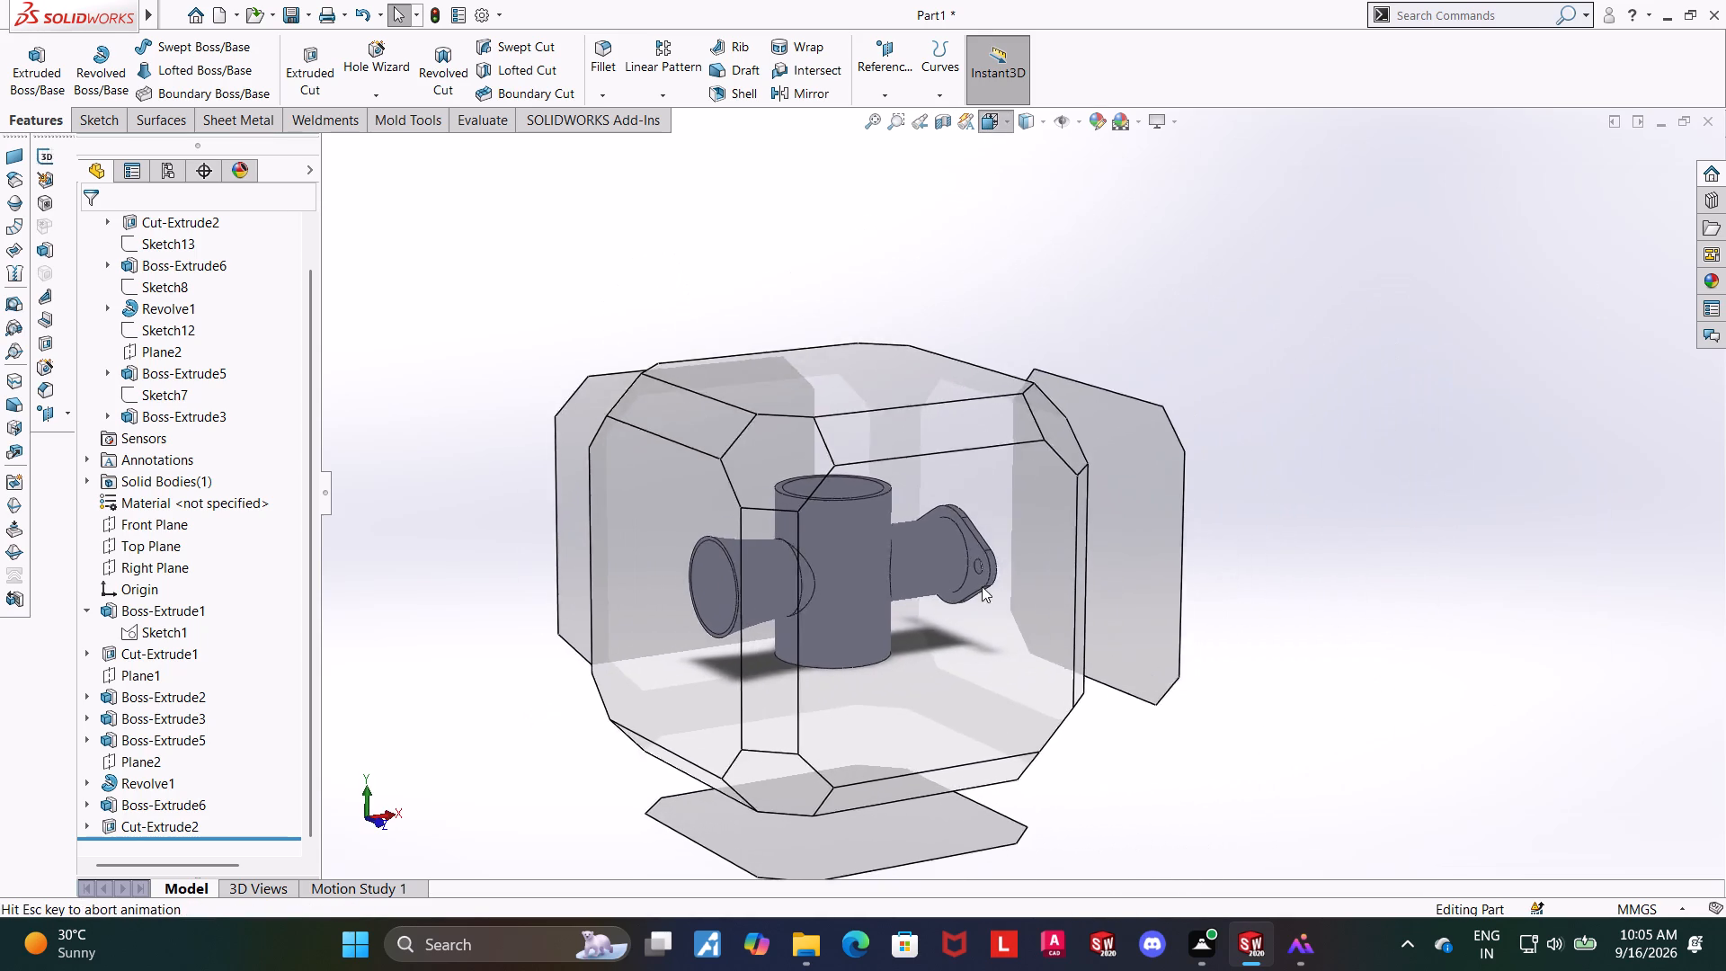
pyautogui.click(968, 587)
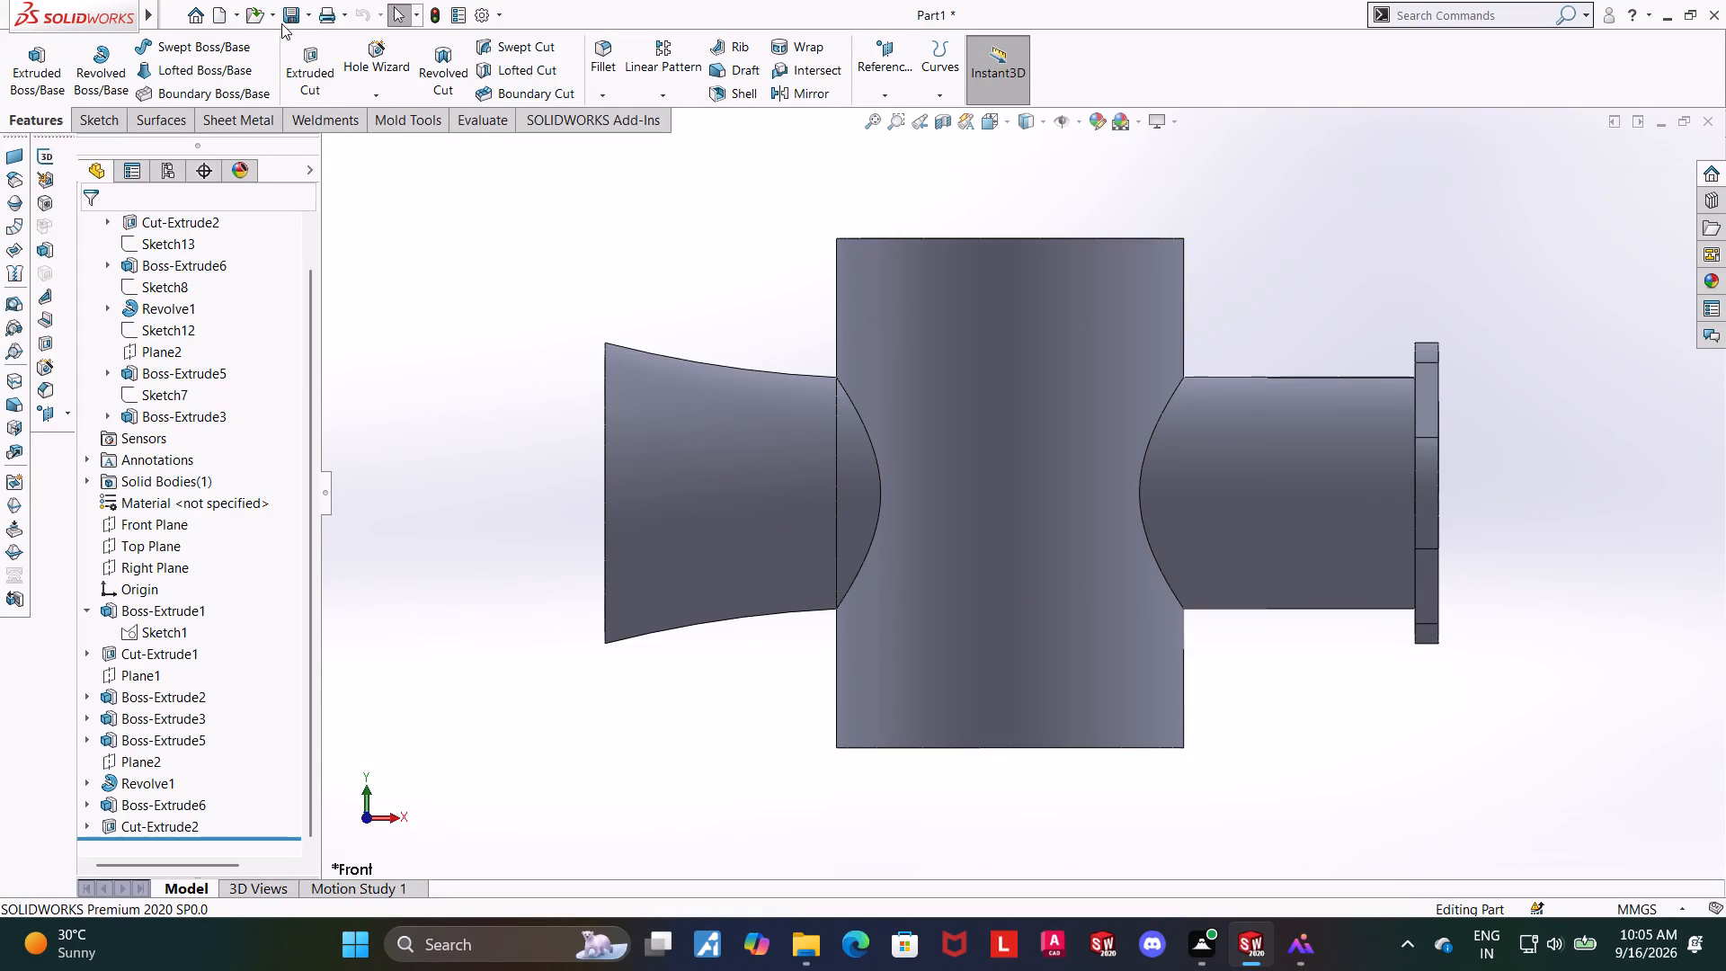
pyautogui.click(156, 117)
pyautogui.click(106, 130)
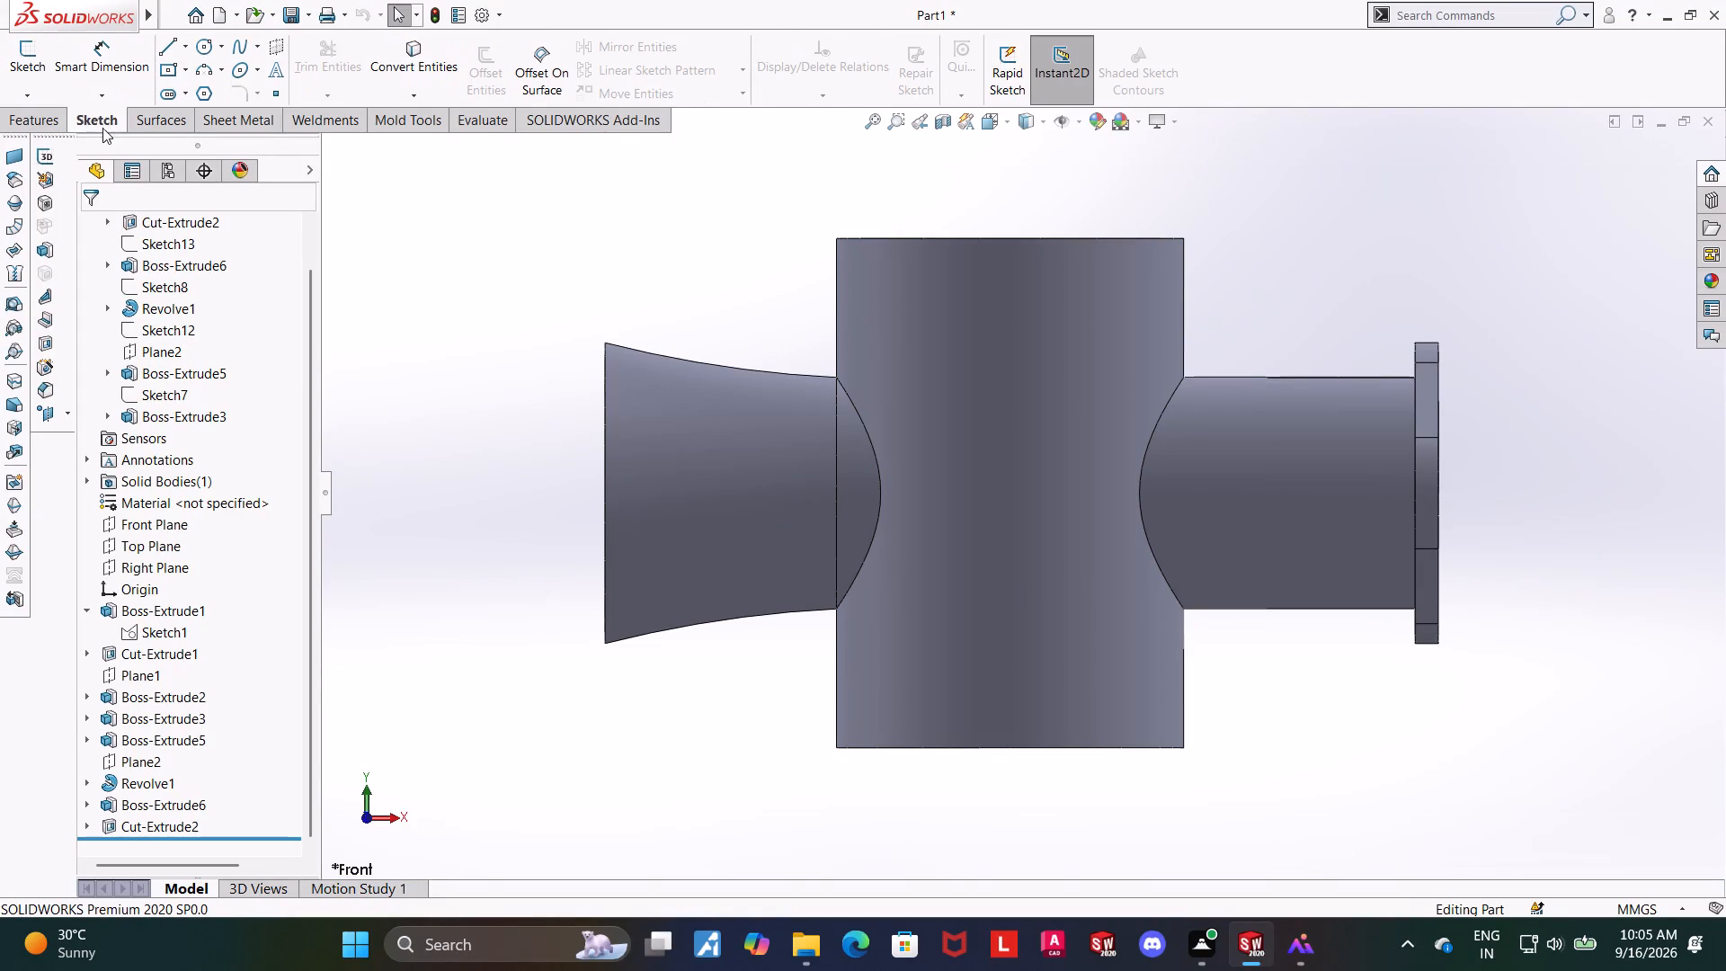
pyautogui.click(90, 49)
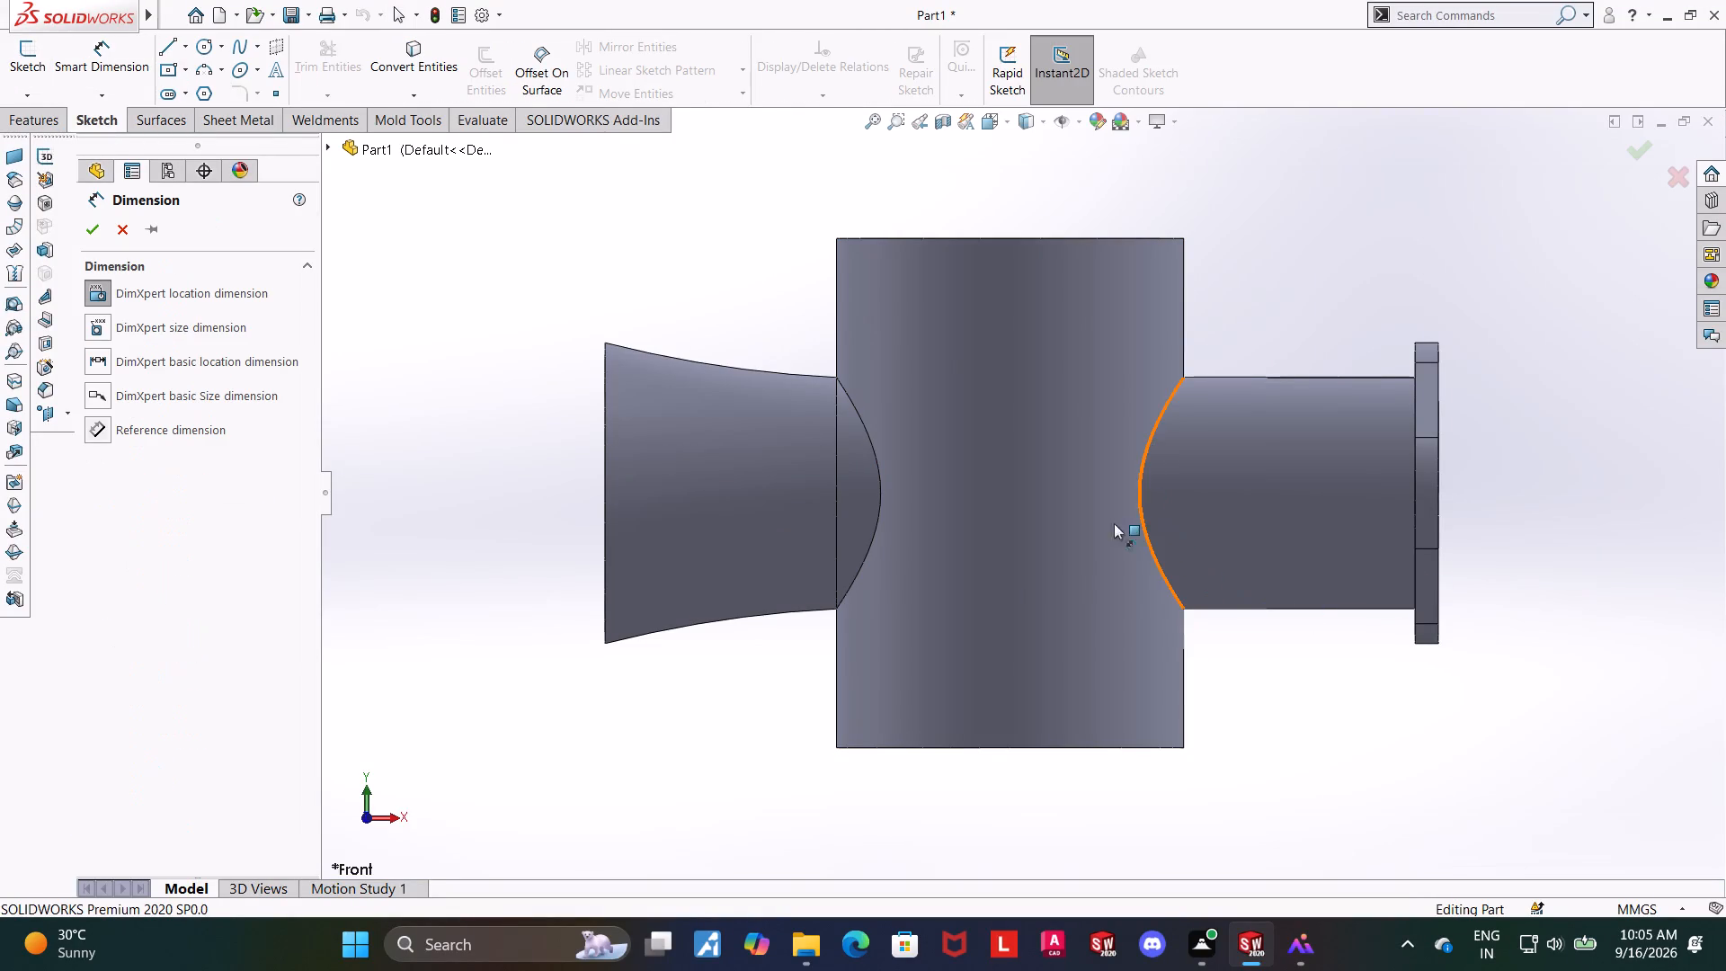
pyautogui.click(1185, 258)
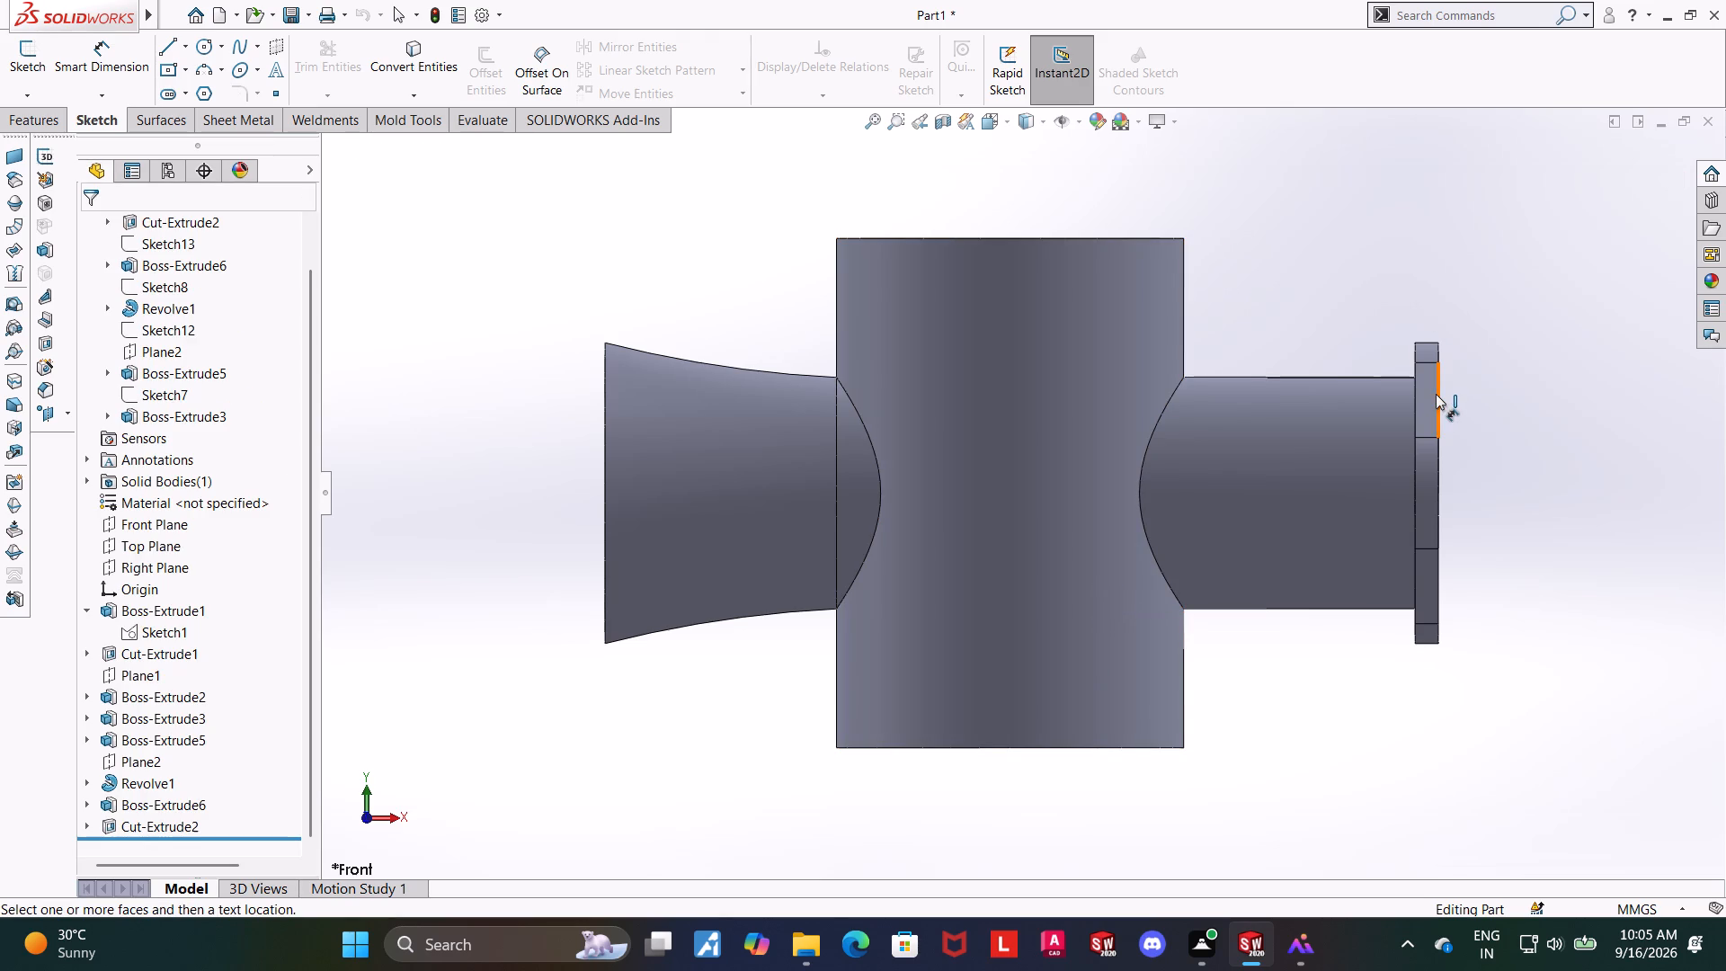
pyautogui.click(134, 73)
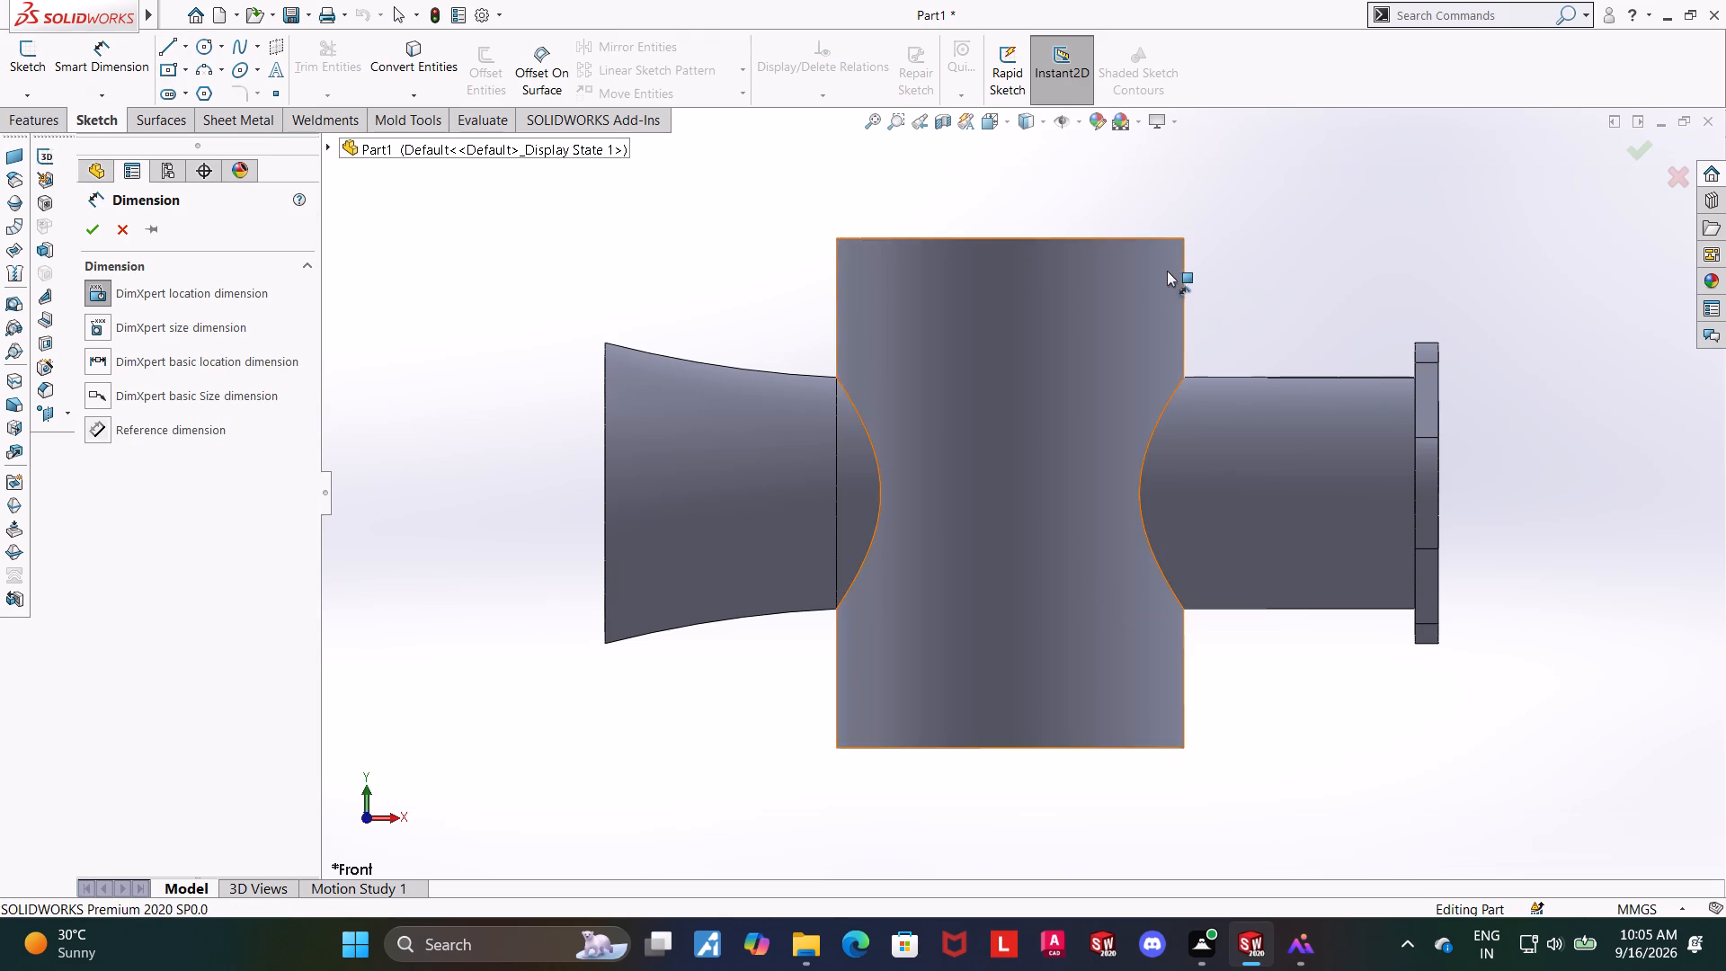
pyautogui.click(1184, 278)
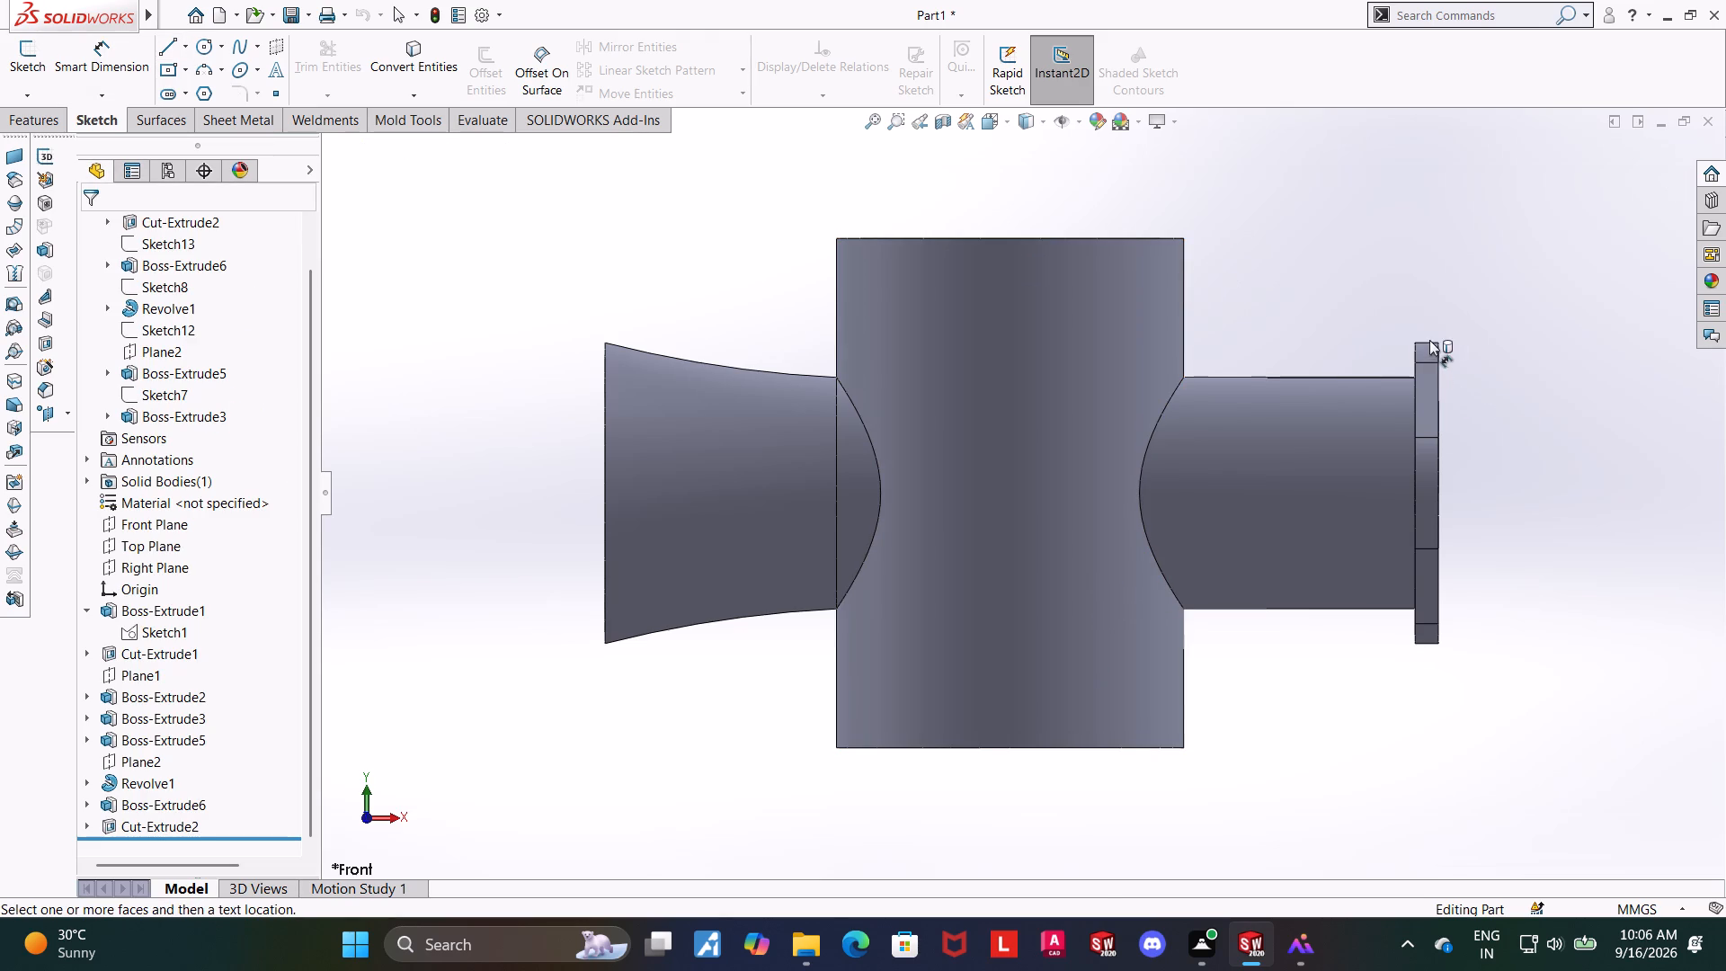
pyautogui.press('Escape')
# Edit Boss-Extrude2, the cylindrical boss carrying the flange, and set its blind depth to 9 mm.
pyautogui.moveTo(1507, 286); pyautogui.dragTo(1503, 356, button='middle')
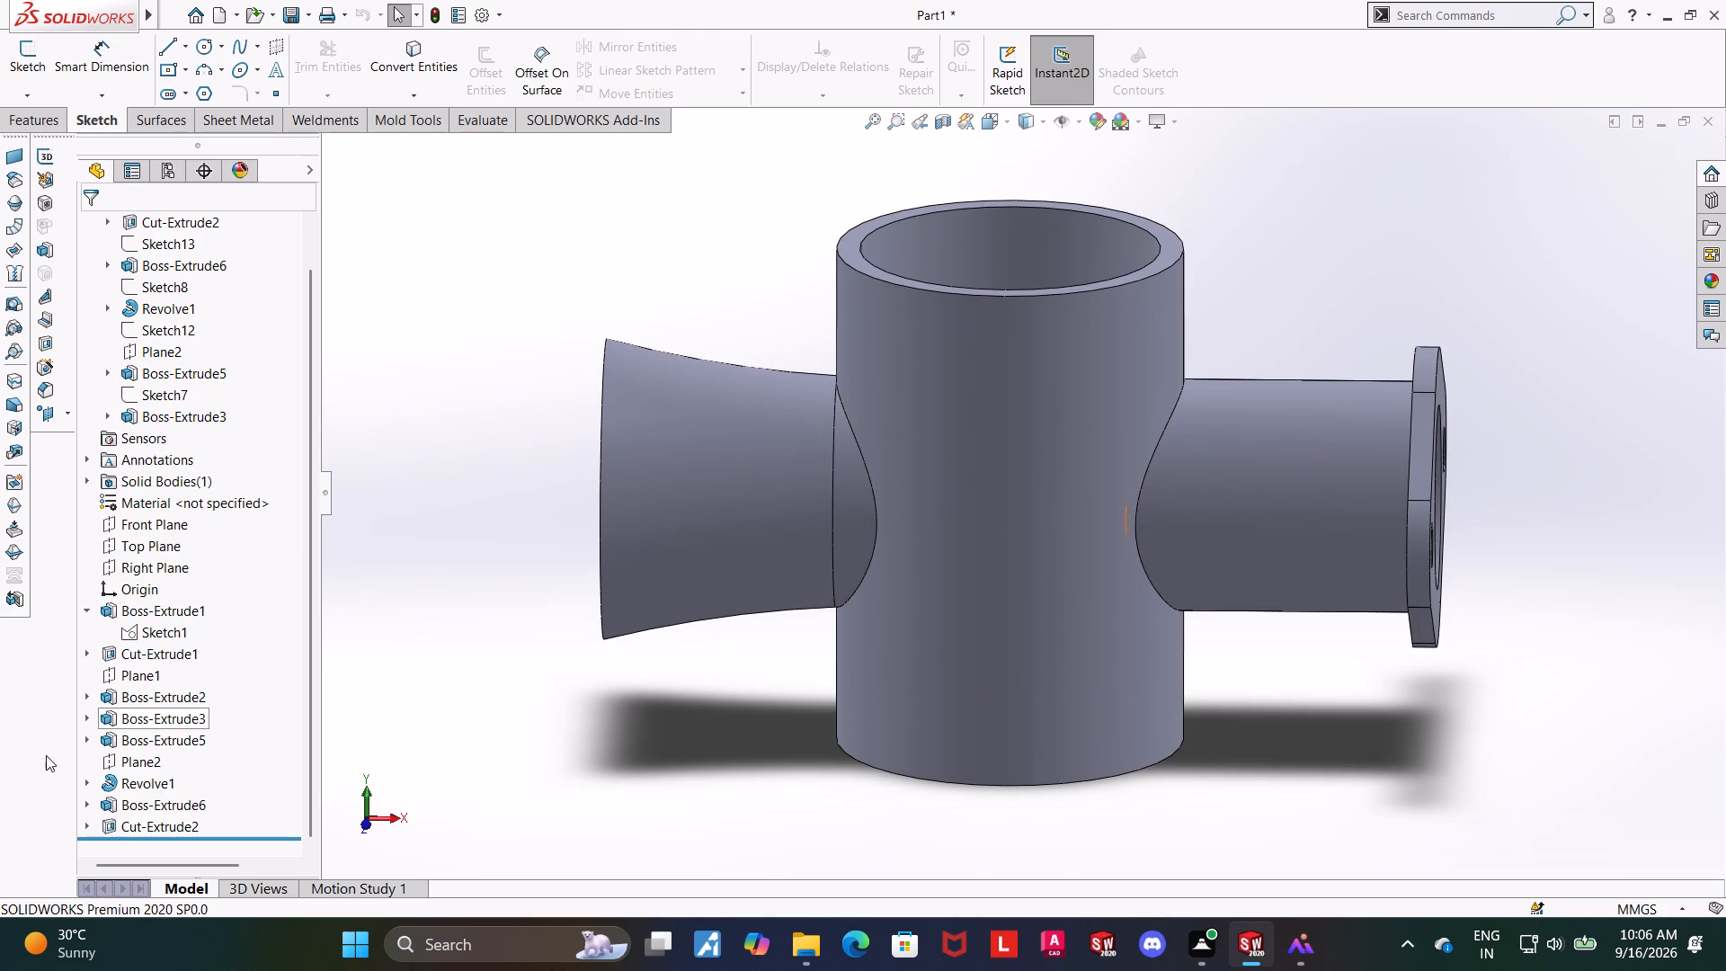
pyautogui.click(138, 692)
pyautogui.click(156, 646)
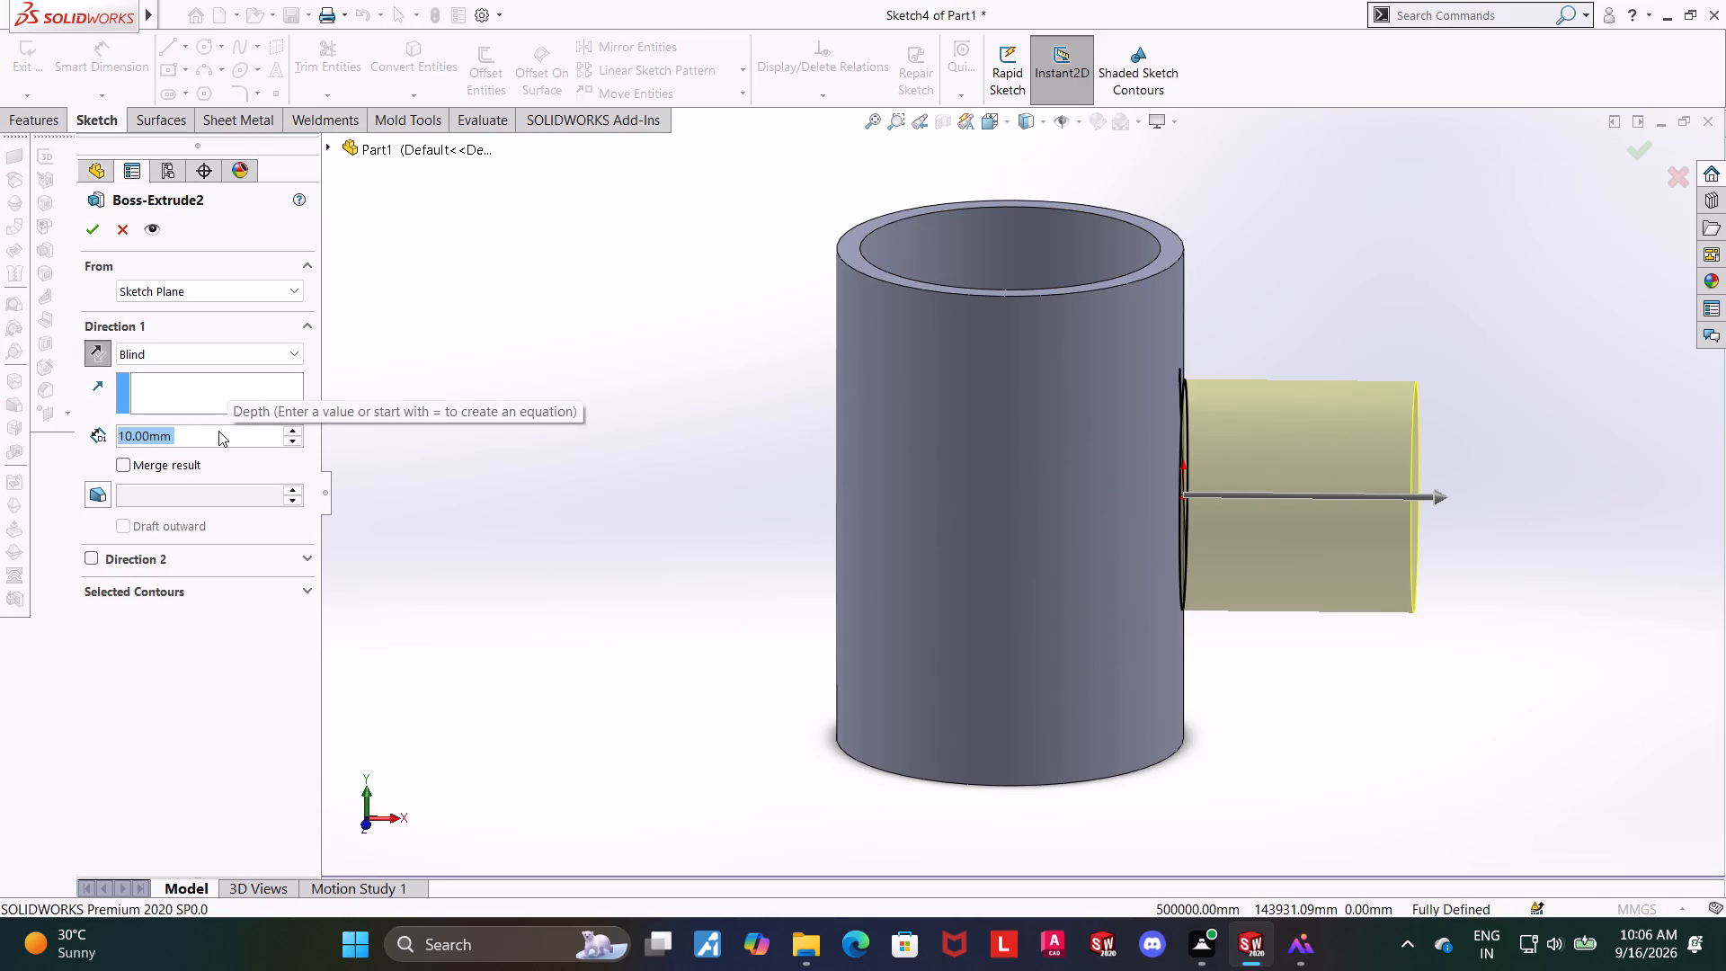
pyautogui.press('9')
pyautogui.press('Return')
pyautogui.click(96, 238)
pyautogui.click(659, 481)
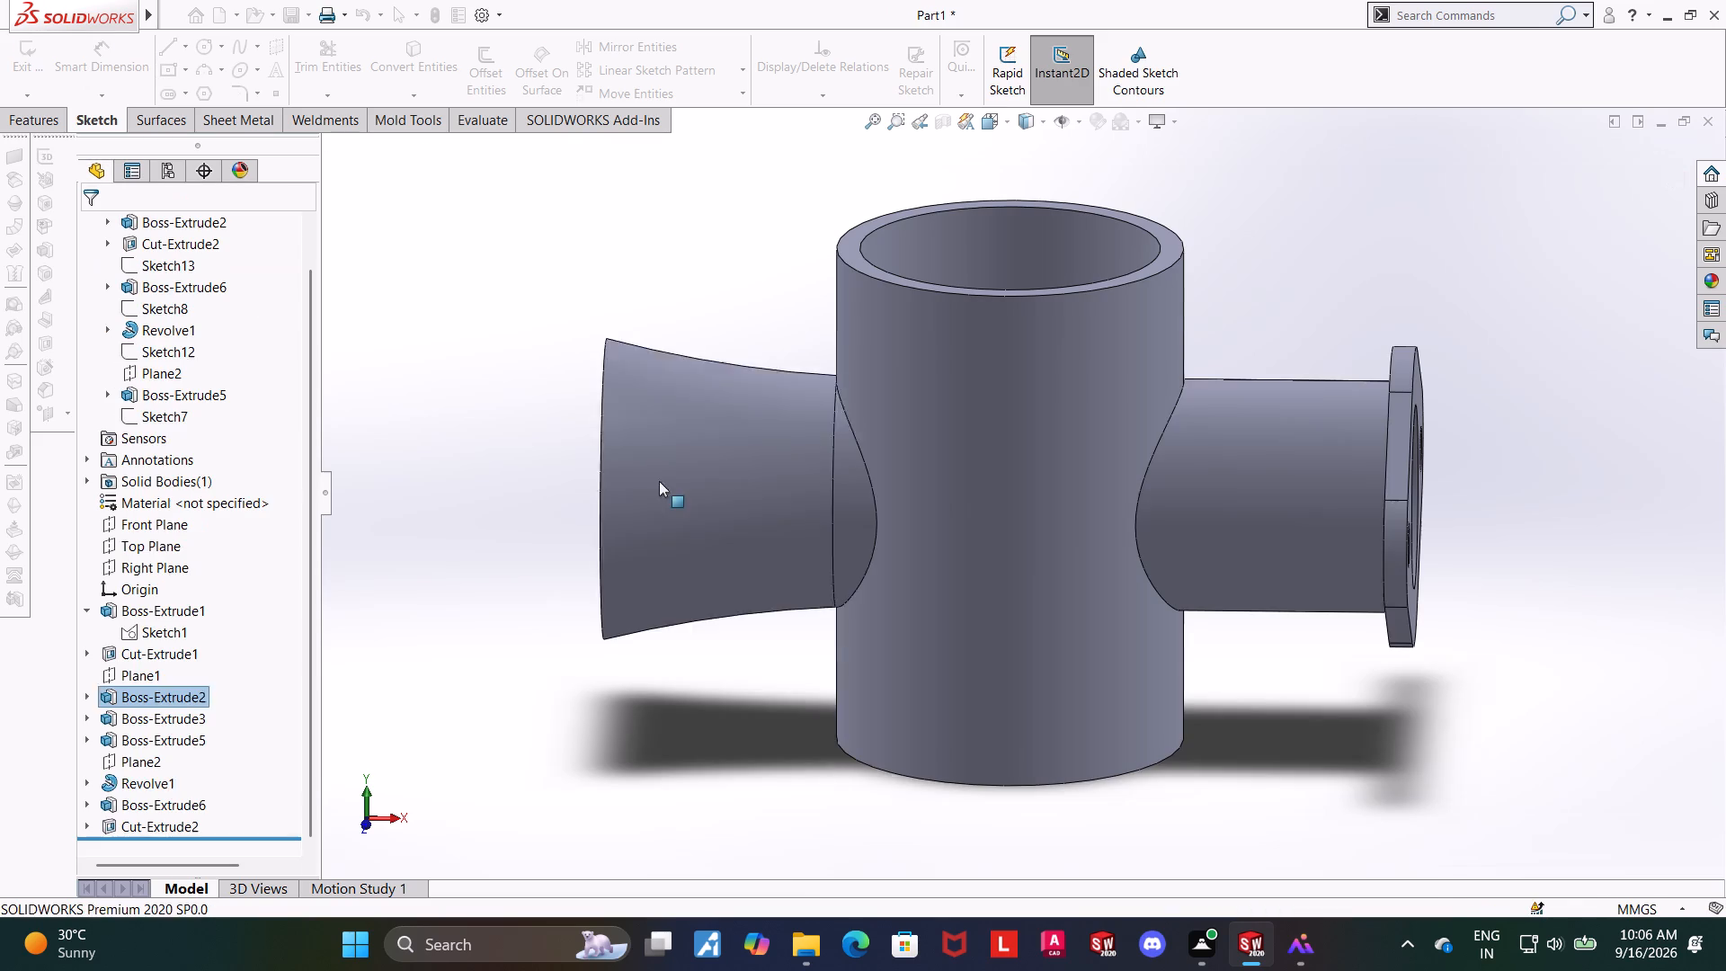
pyautogui.click(421, 349)
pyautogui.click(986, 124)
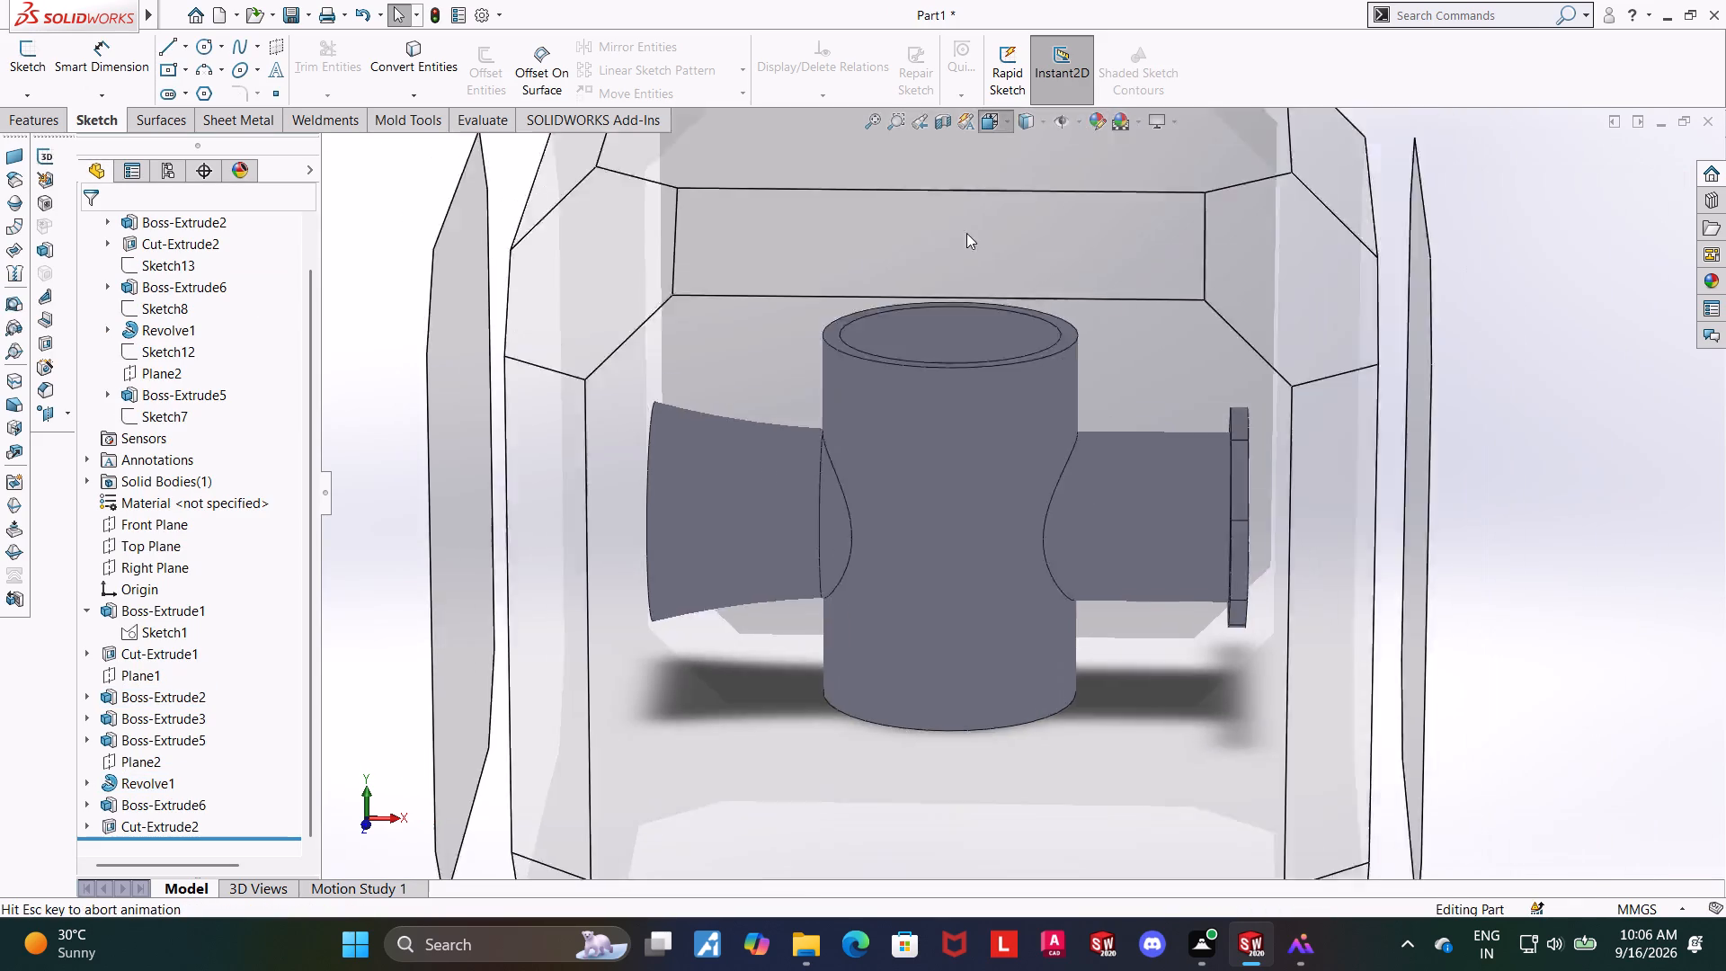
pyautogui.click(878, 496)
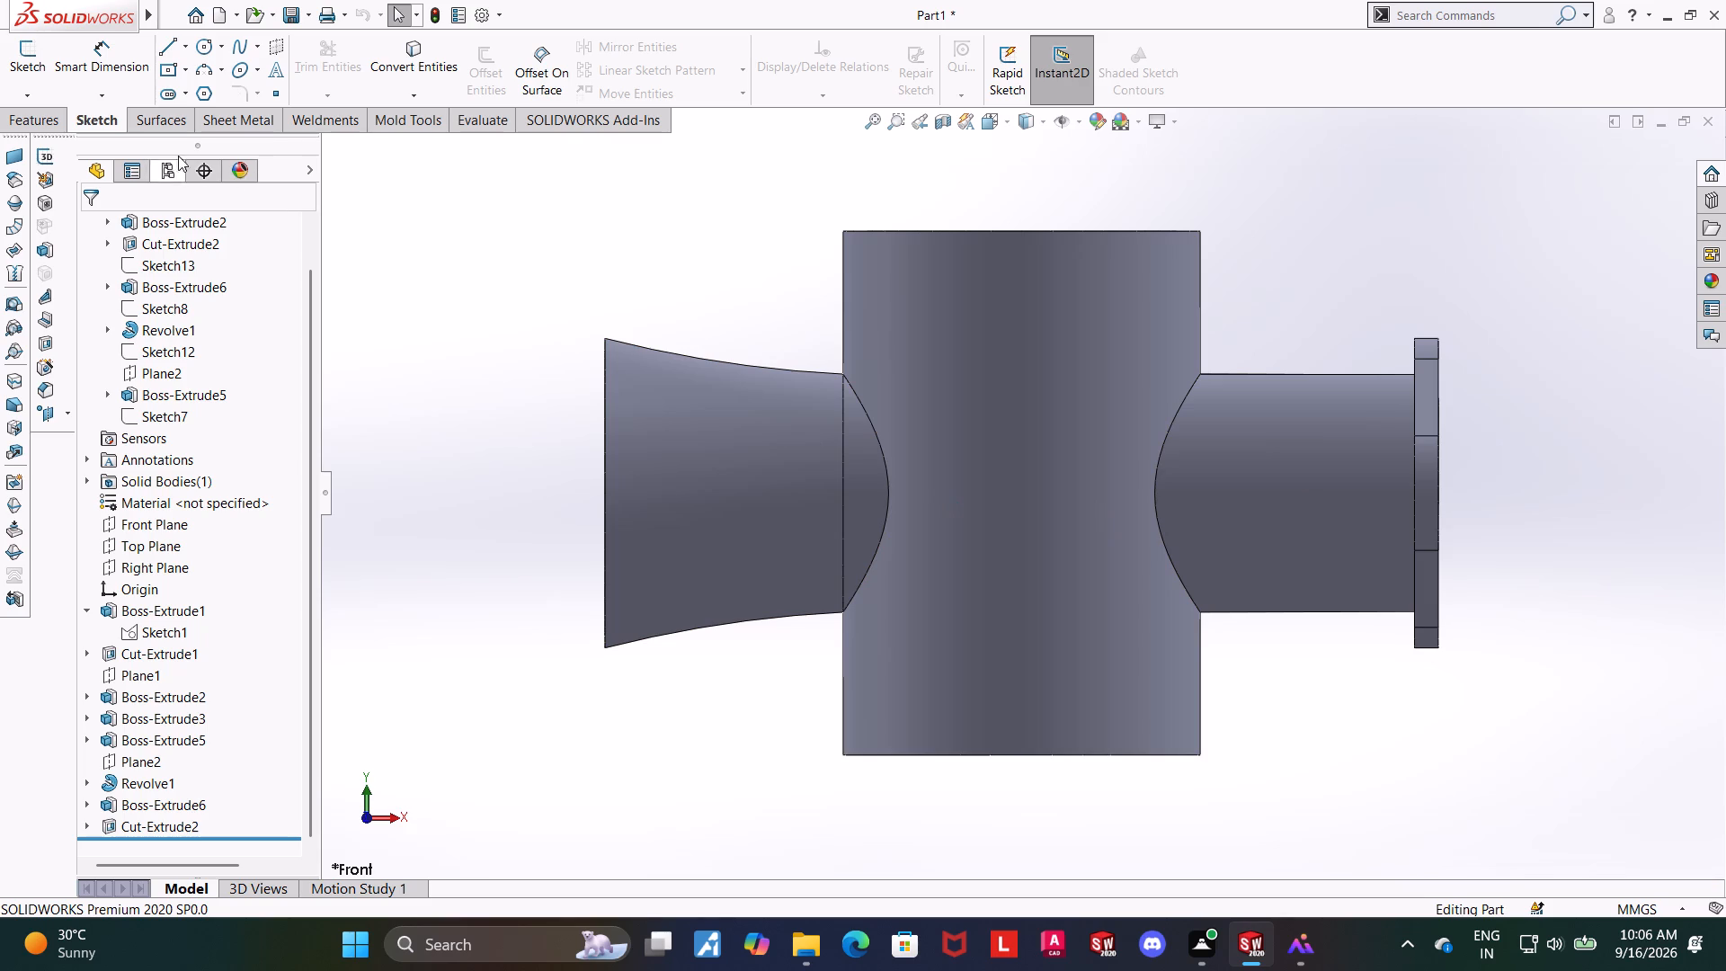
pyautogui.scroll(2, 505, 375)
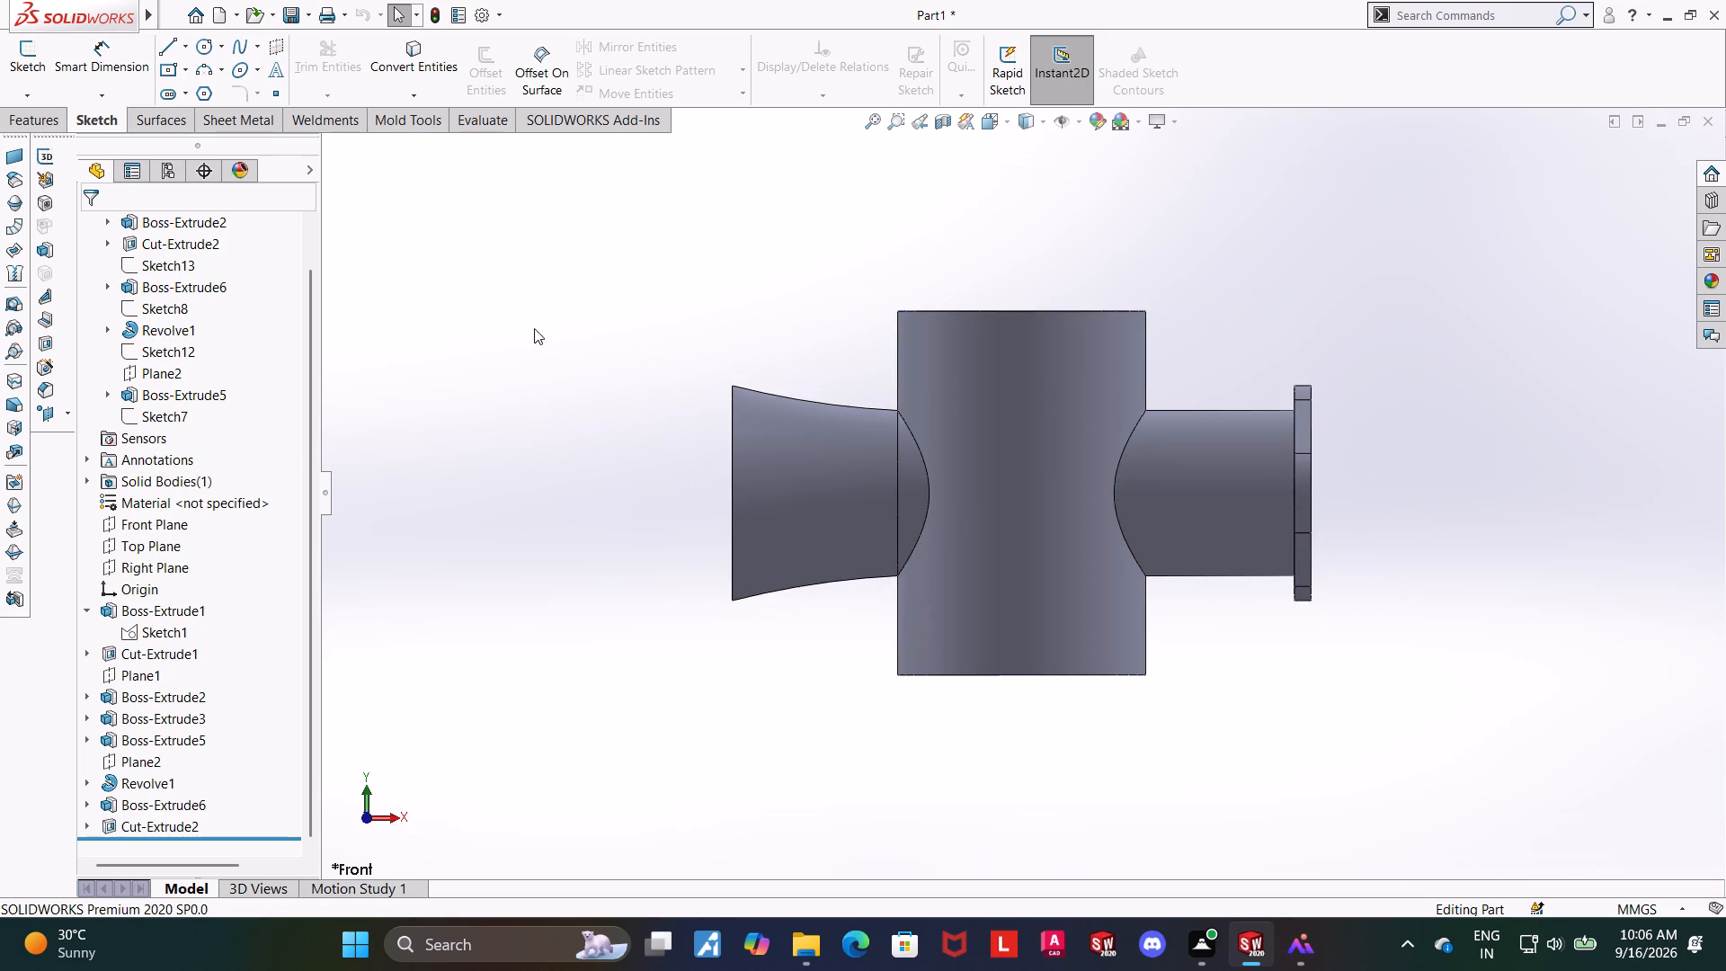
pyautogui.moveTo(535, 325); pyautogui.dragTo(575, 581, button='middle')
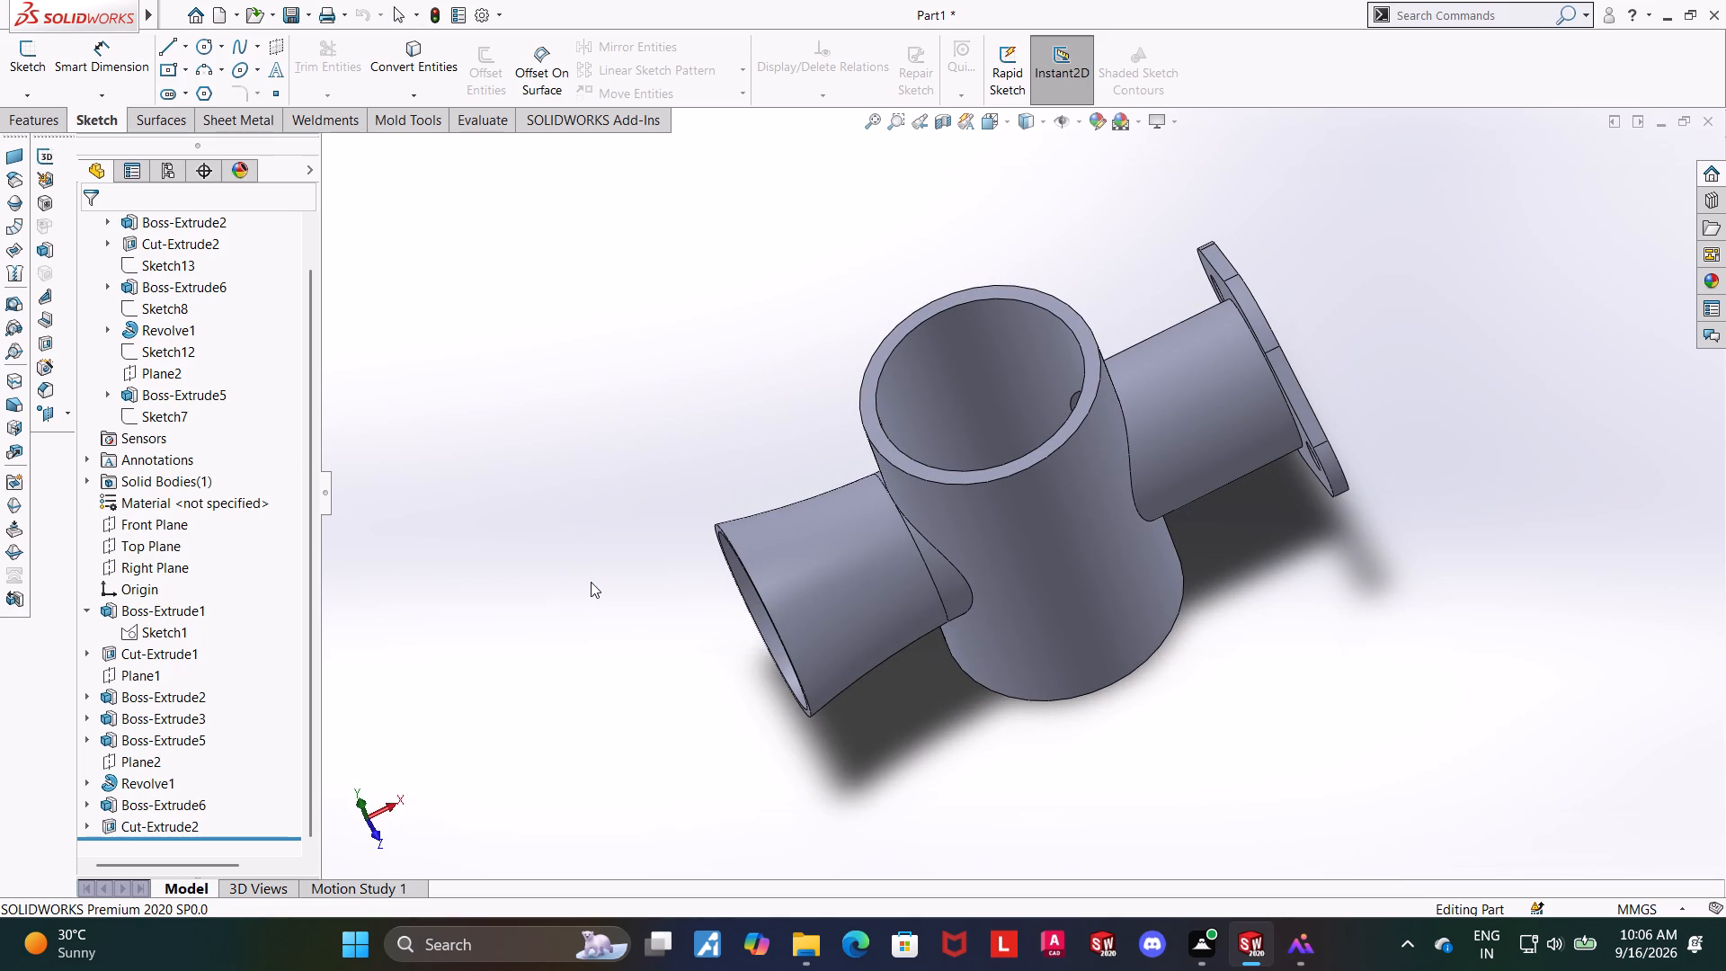
# Sketch a circle of about 2.6 mm radius centred on the origin on the main cylinder's closed end face.
pyautogui.moveTo(1269, 699); pyautogui.dragTo(1307, 734, button='middle')
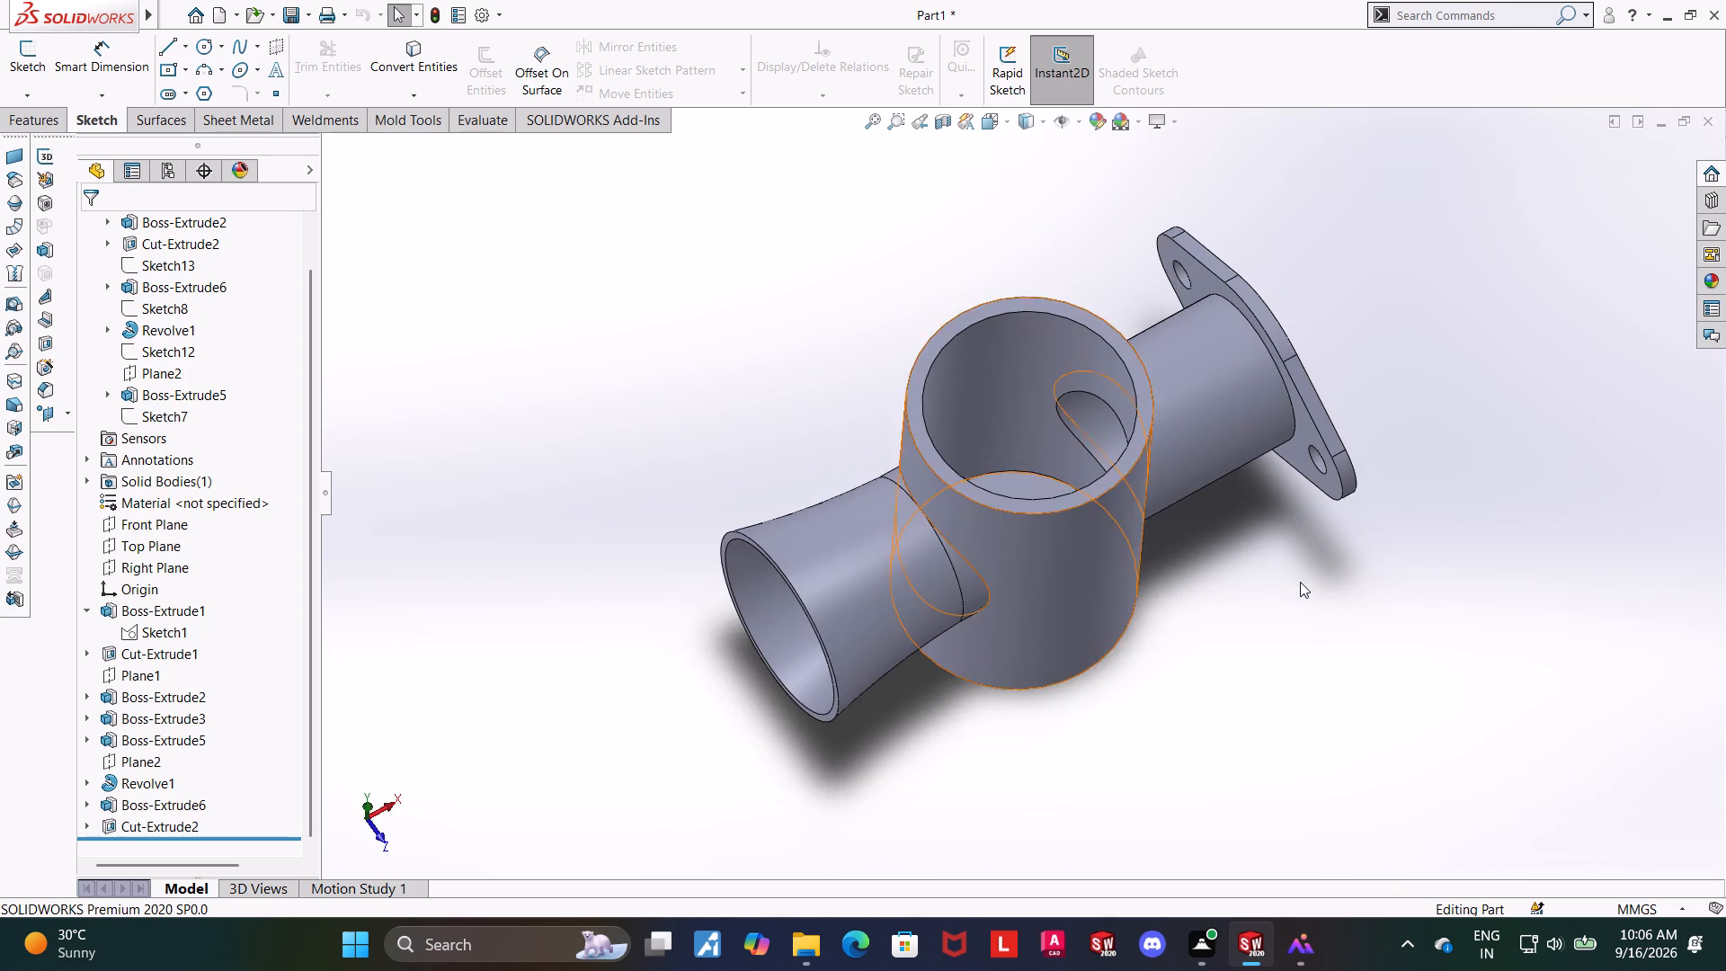
pyautogui.moveTo(1524, 669); pyautogui.dragTo(1544, 821, button='middle')
pyautogui.click(1012, 501)
pyautogui.click(1375, 732)
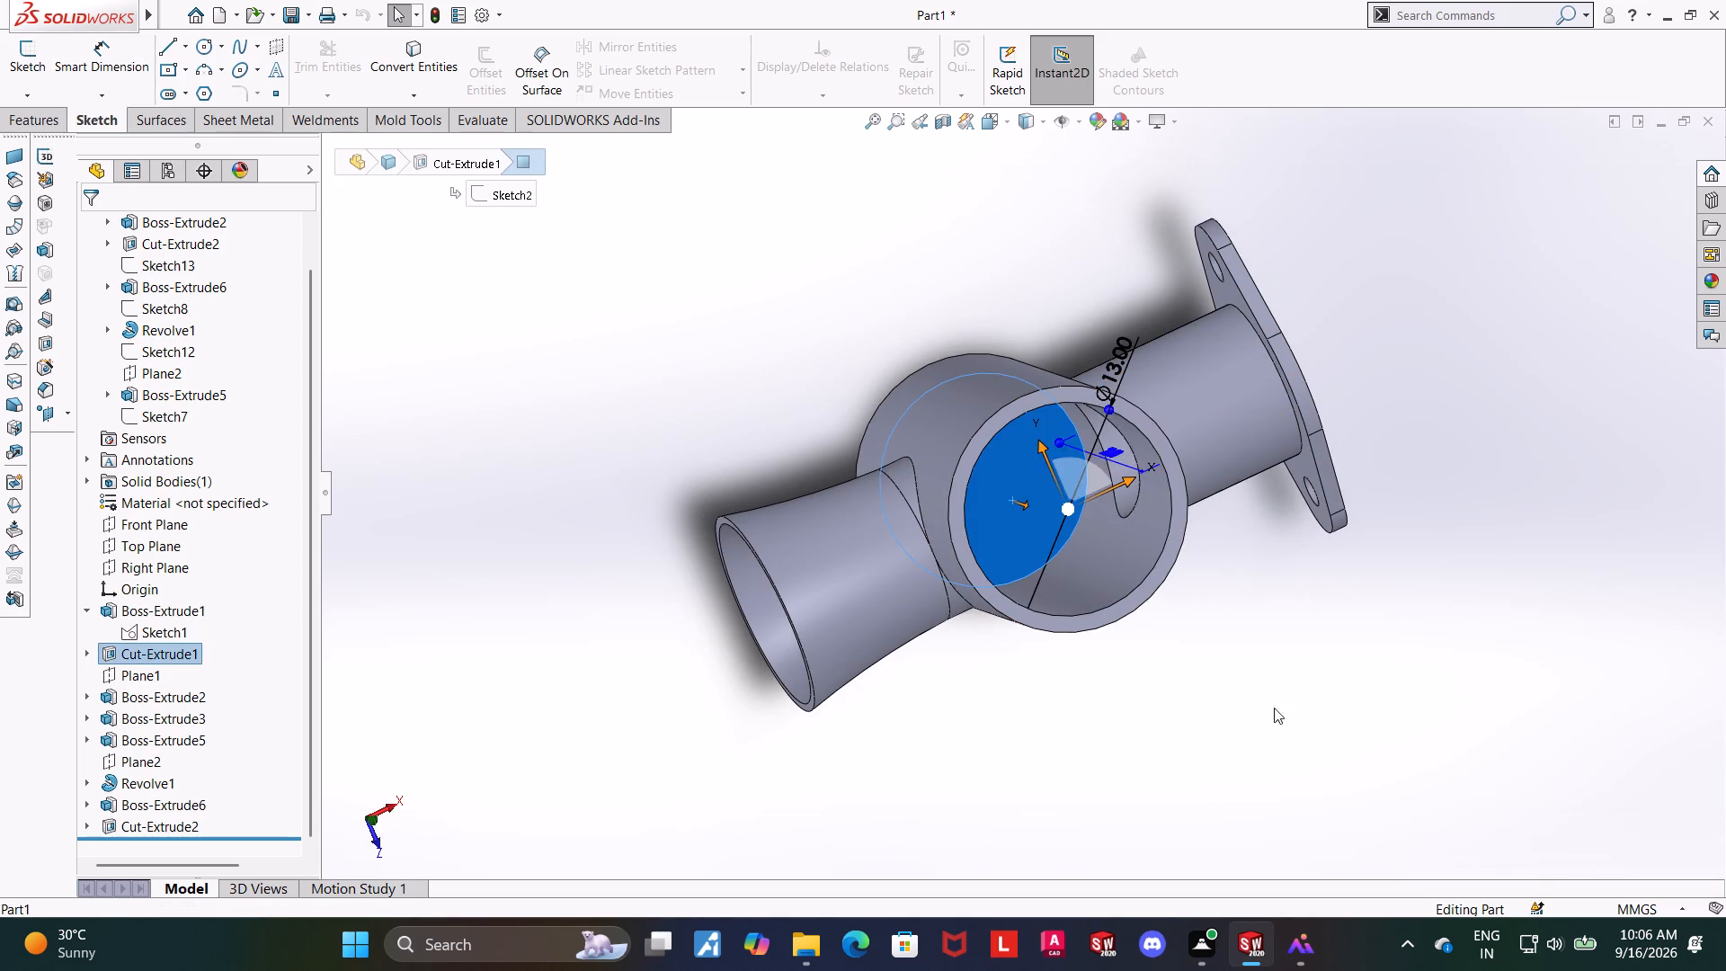
pyautogui.moveTo(1270, 708); pyautogui.dragTo(1154, 181, button='middle')
pyautogui.moveTo(1111, 730); pyautogui.dragTo(1112, 680, button='middle')
pyautogui.click(1079, 616)
pyautogui.click(1153, 561)
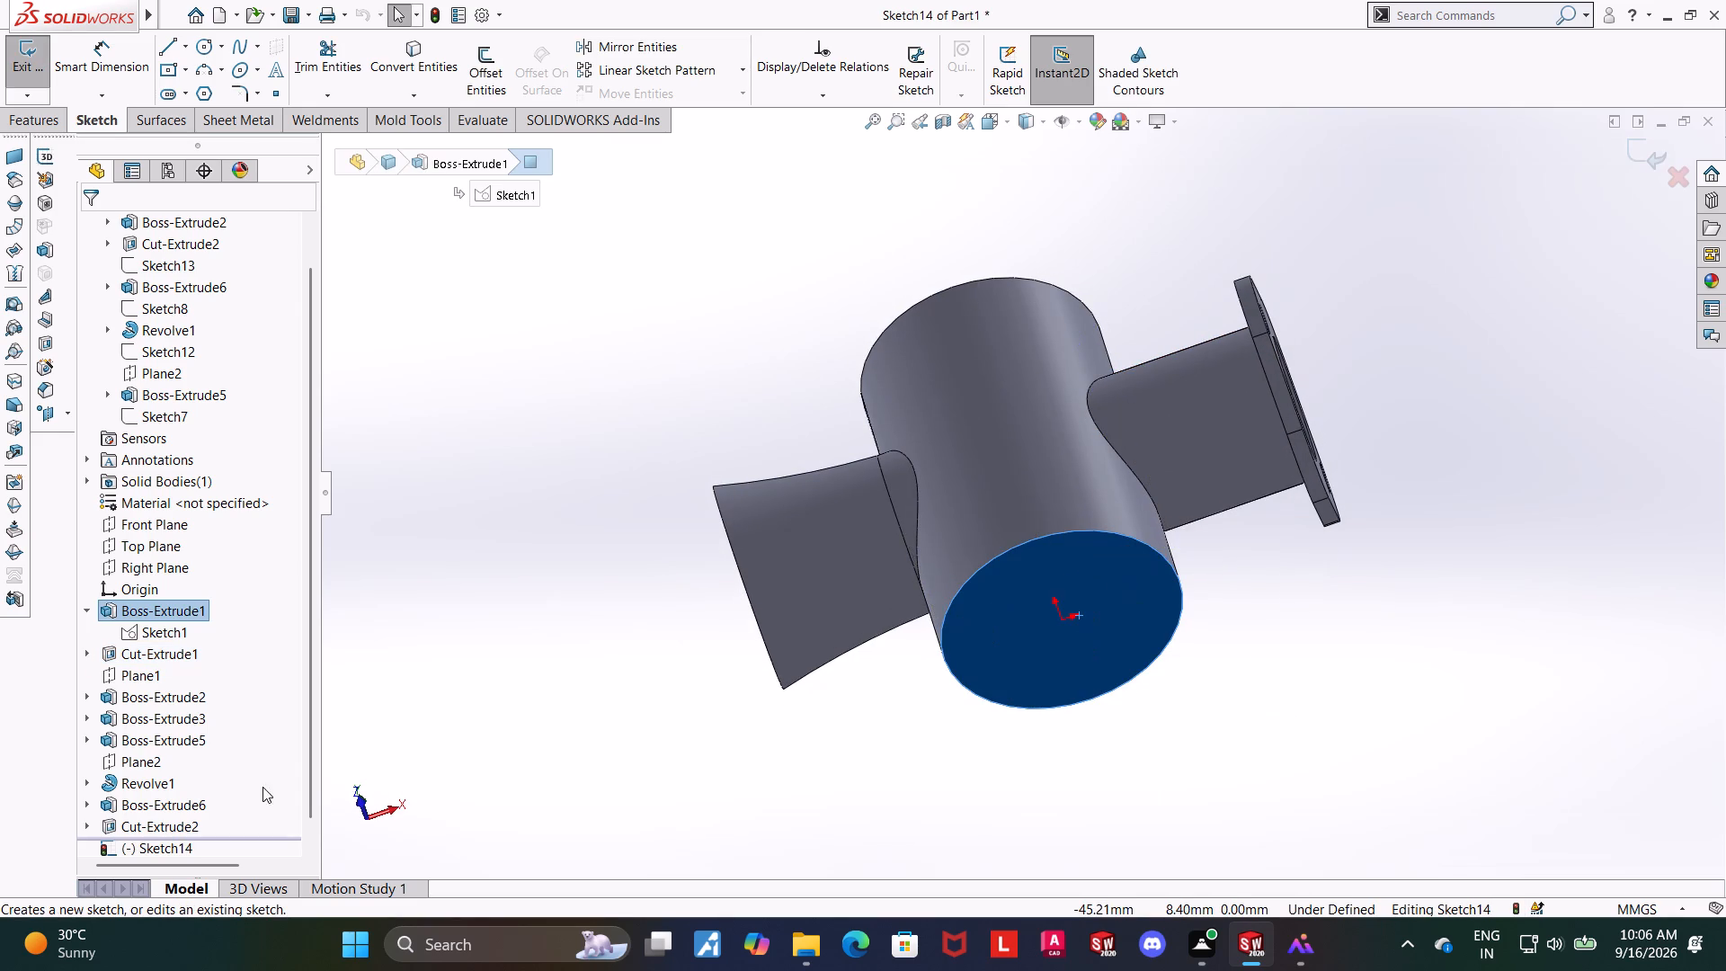
pyautogui.click(177, 847)
pyautogui.click(220, 816)
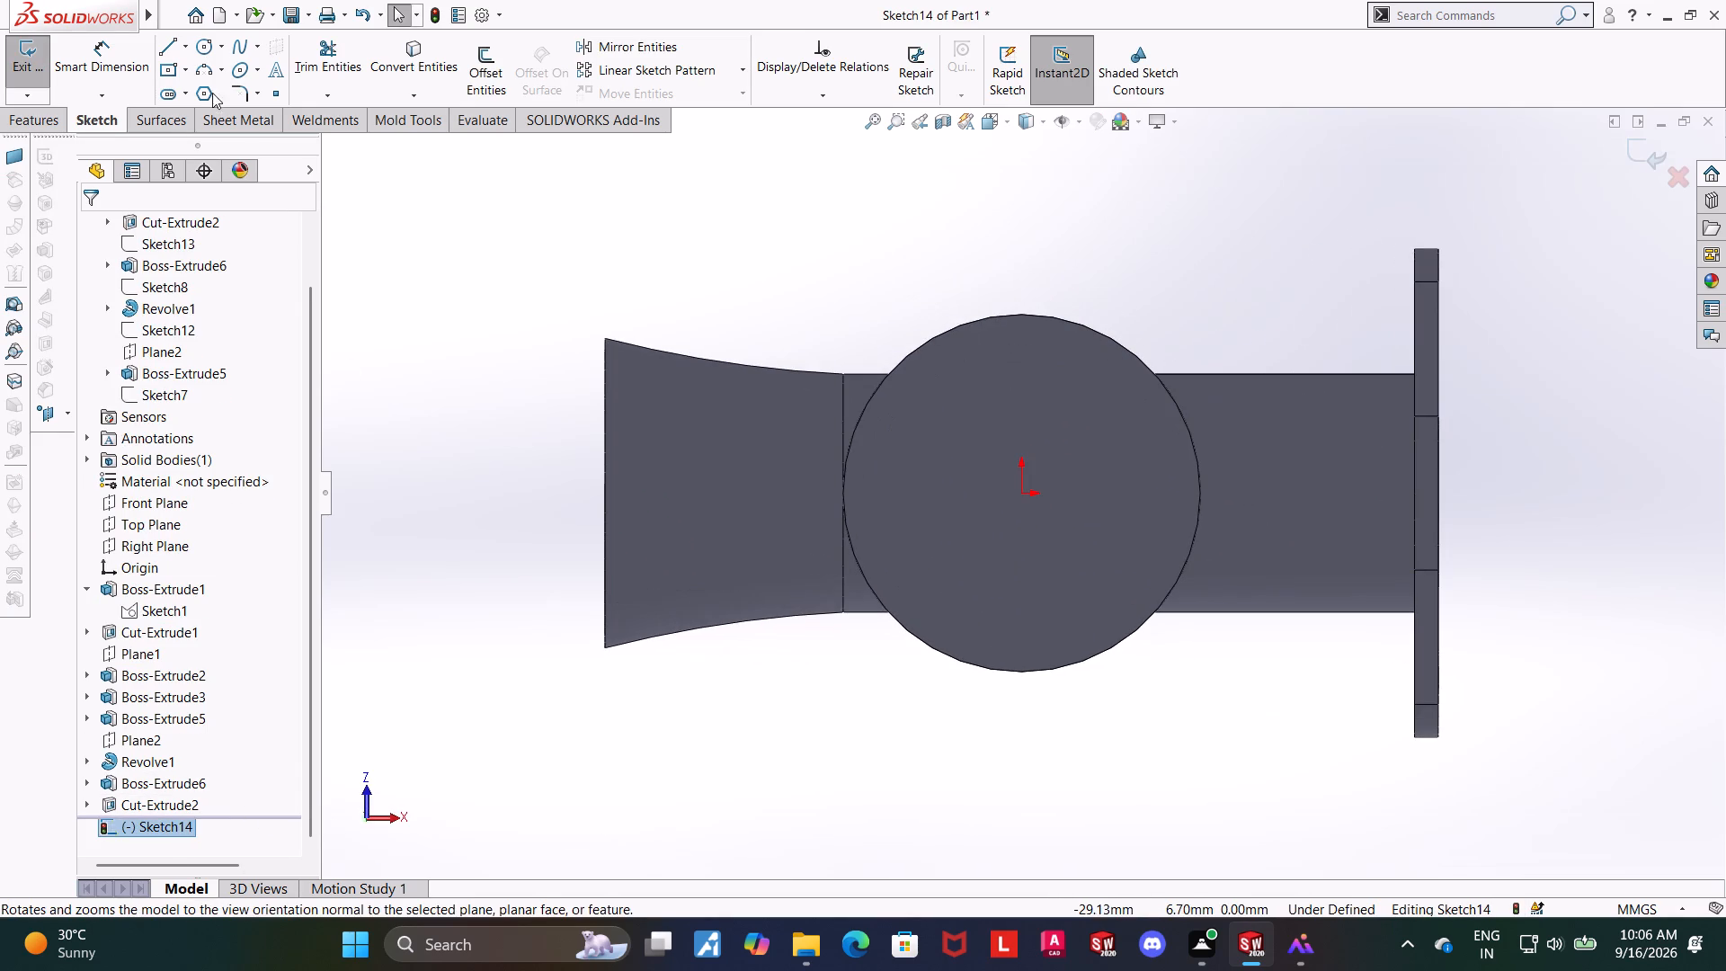
pyautogui.click(205, 47)
pyautogui.click(1020, 494)
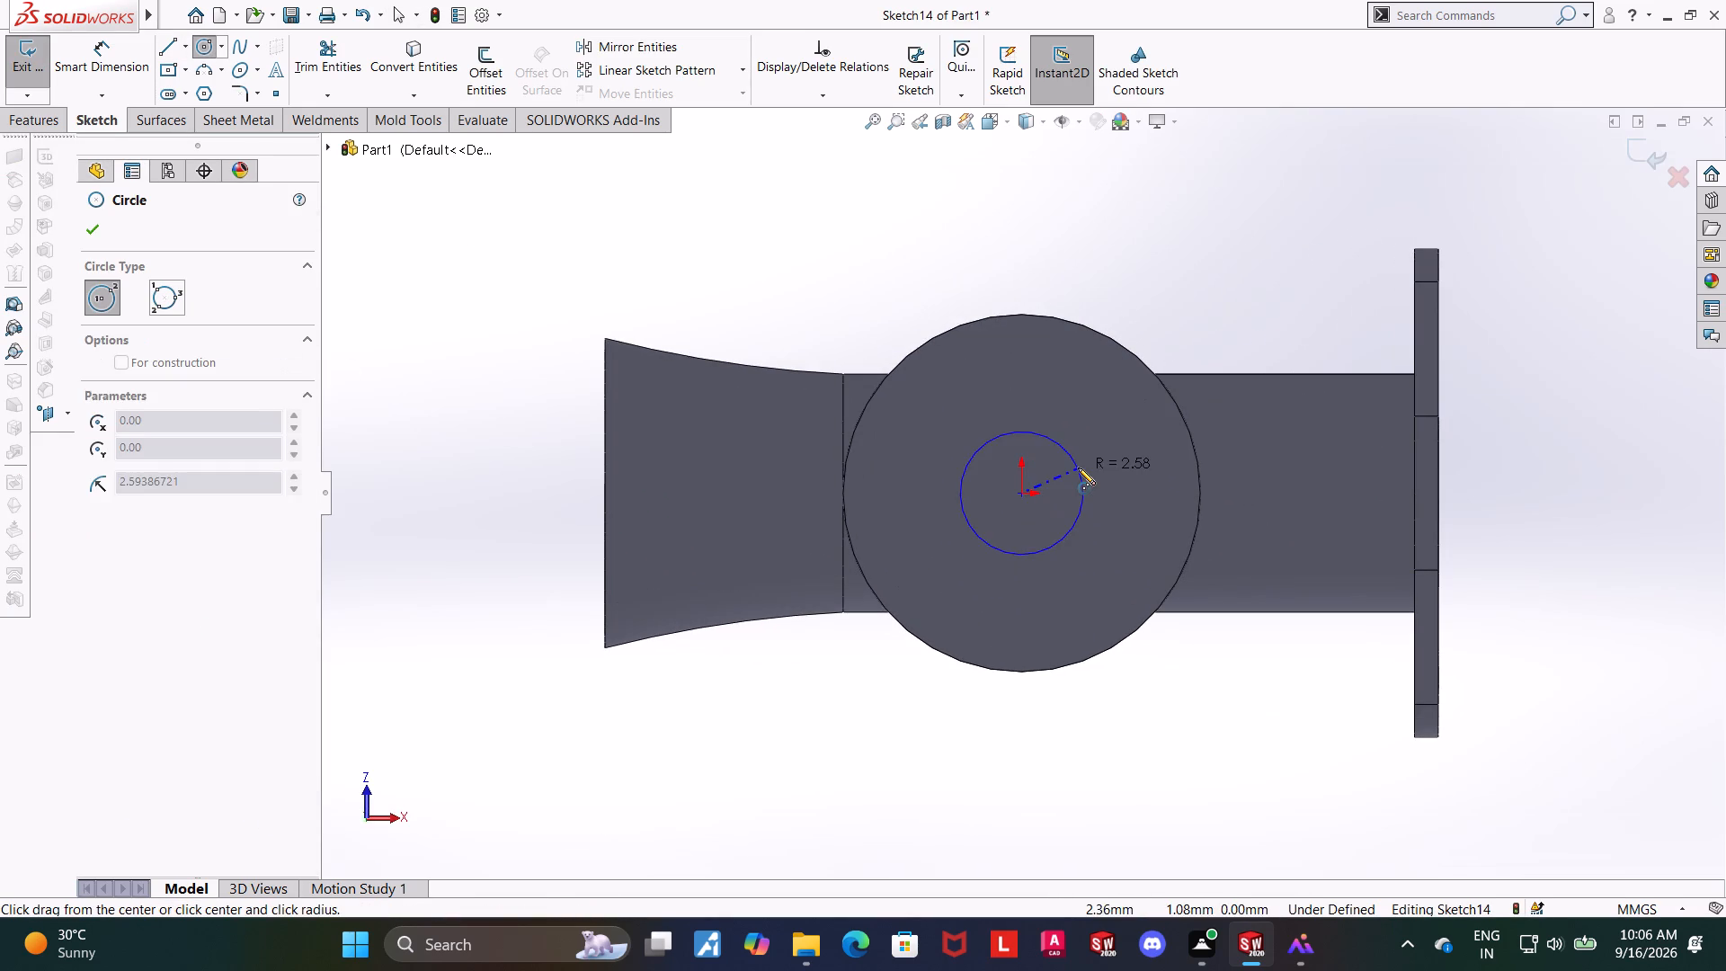
pyautogui.click(1078, 468)
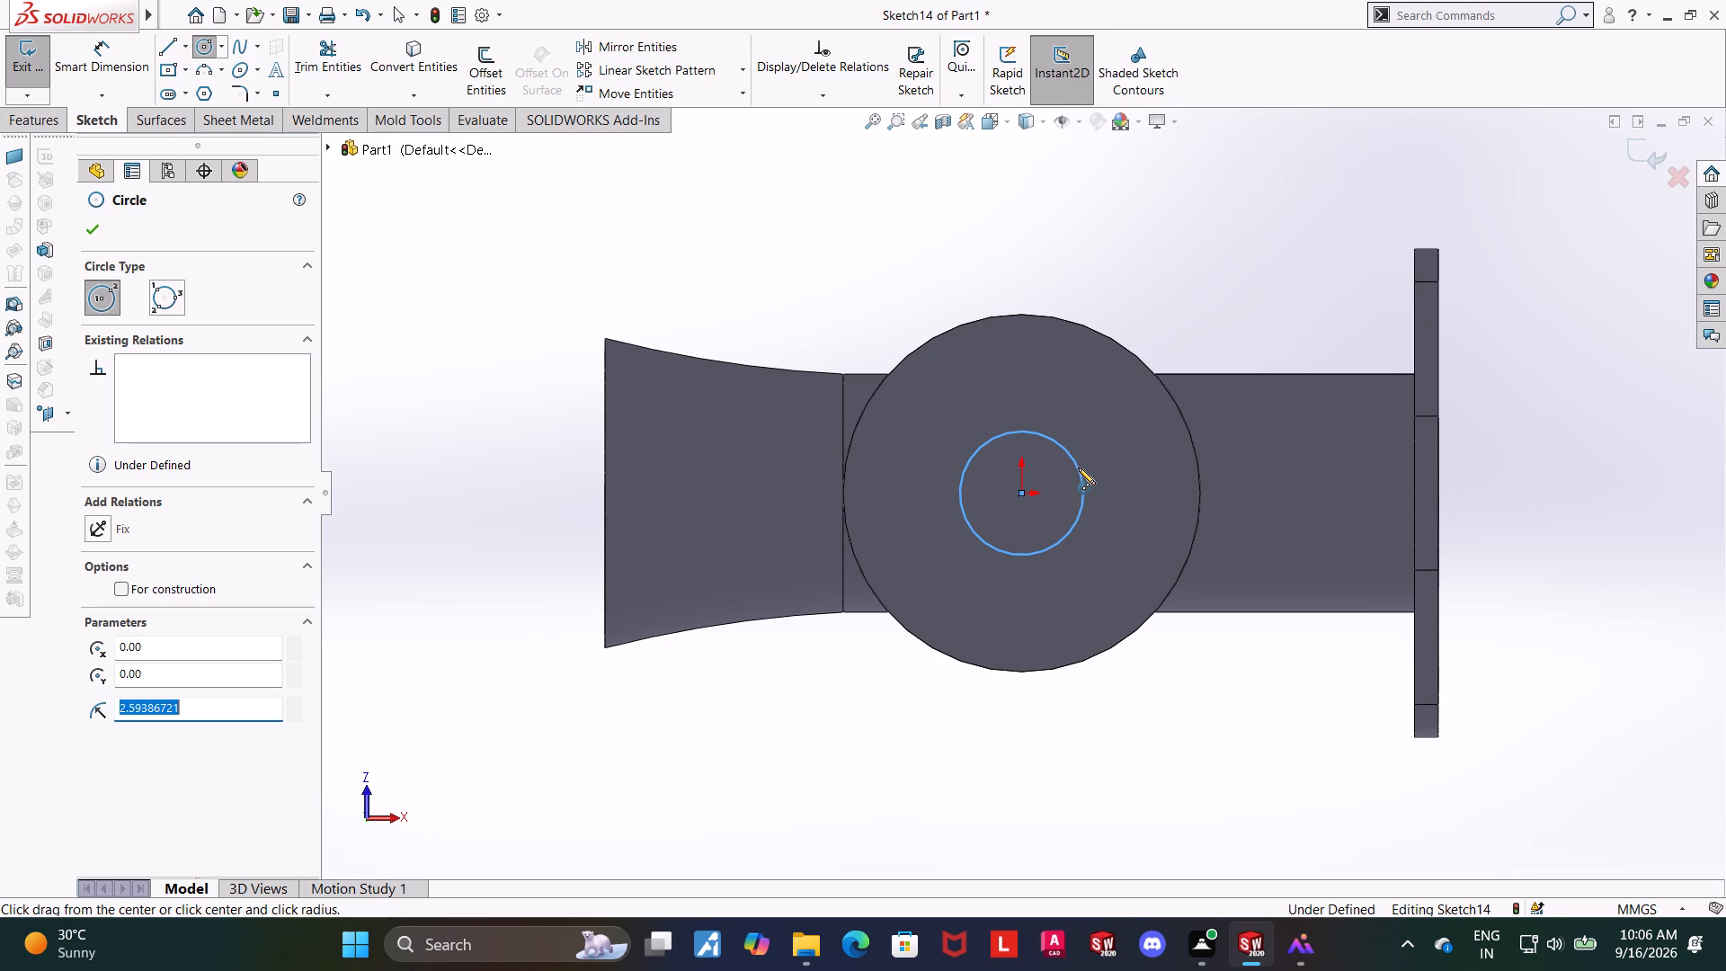
# Dimension the circle's diameter as 5.3 mm and finish the sketch.
pyautogui.click(78, 69)
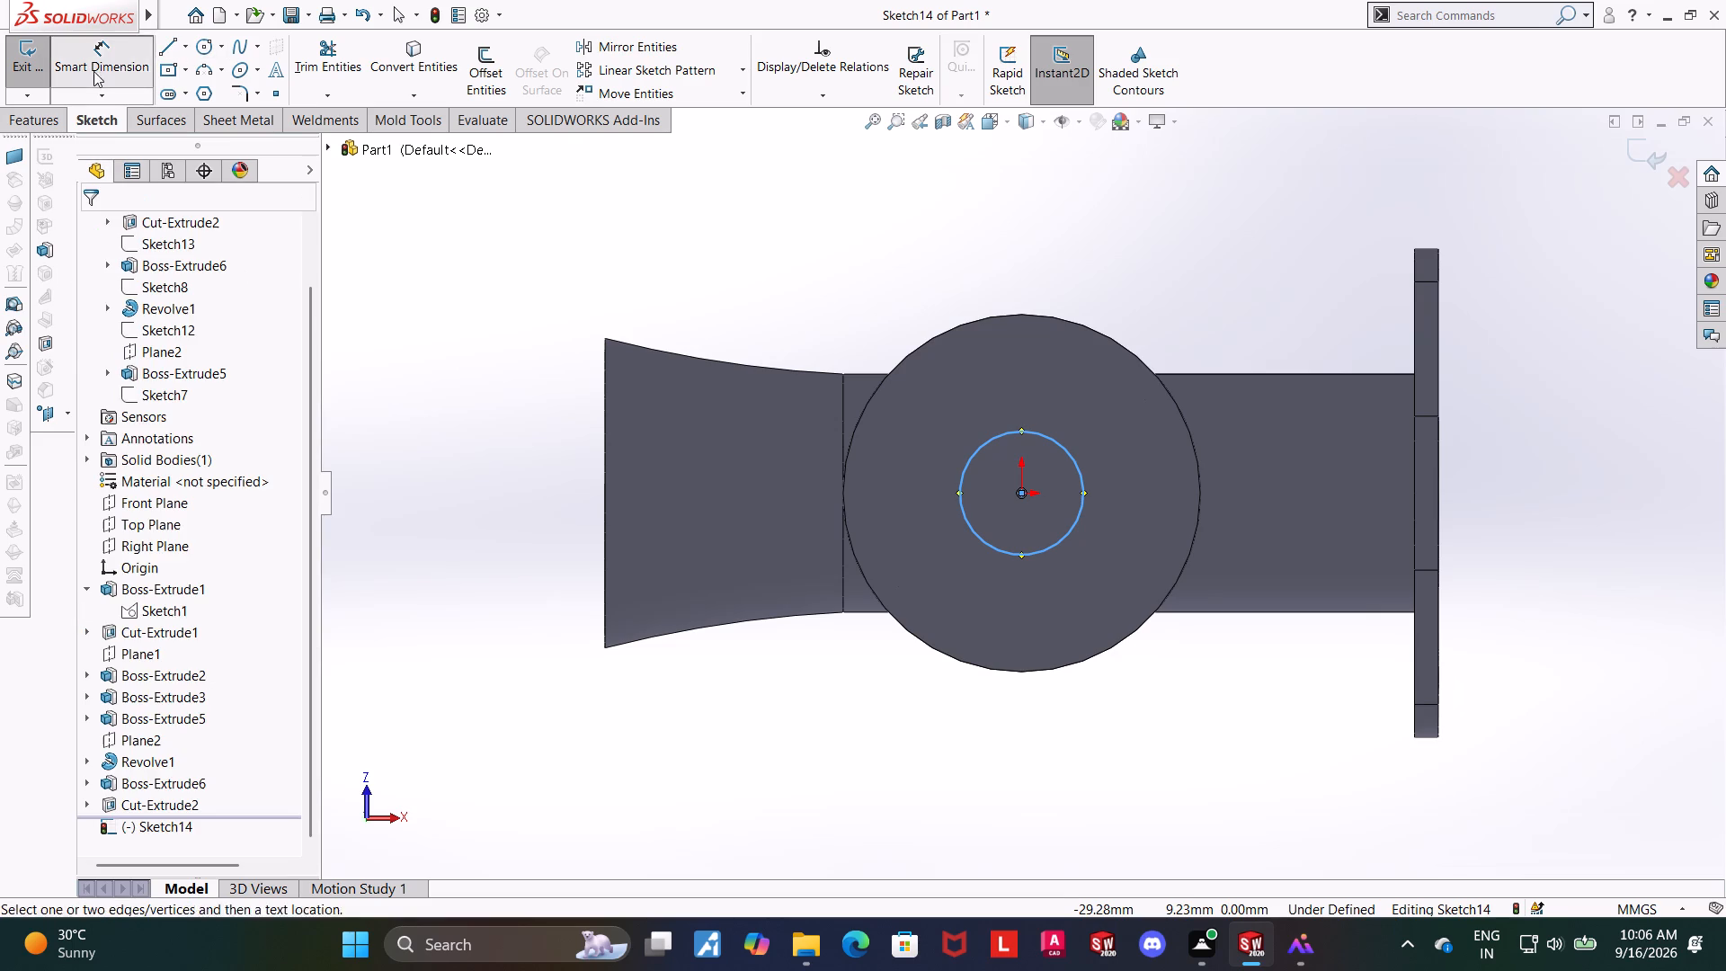
pyautogui.click(1024, 439)
pyautogui.click(1025, 434)
pyautogui.click(1046, 391)
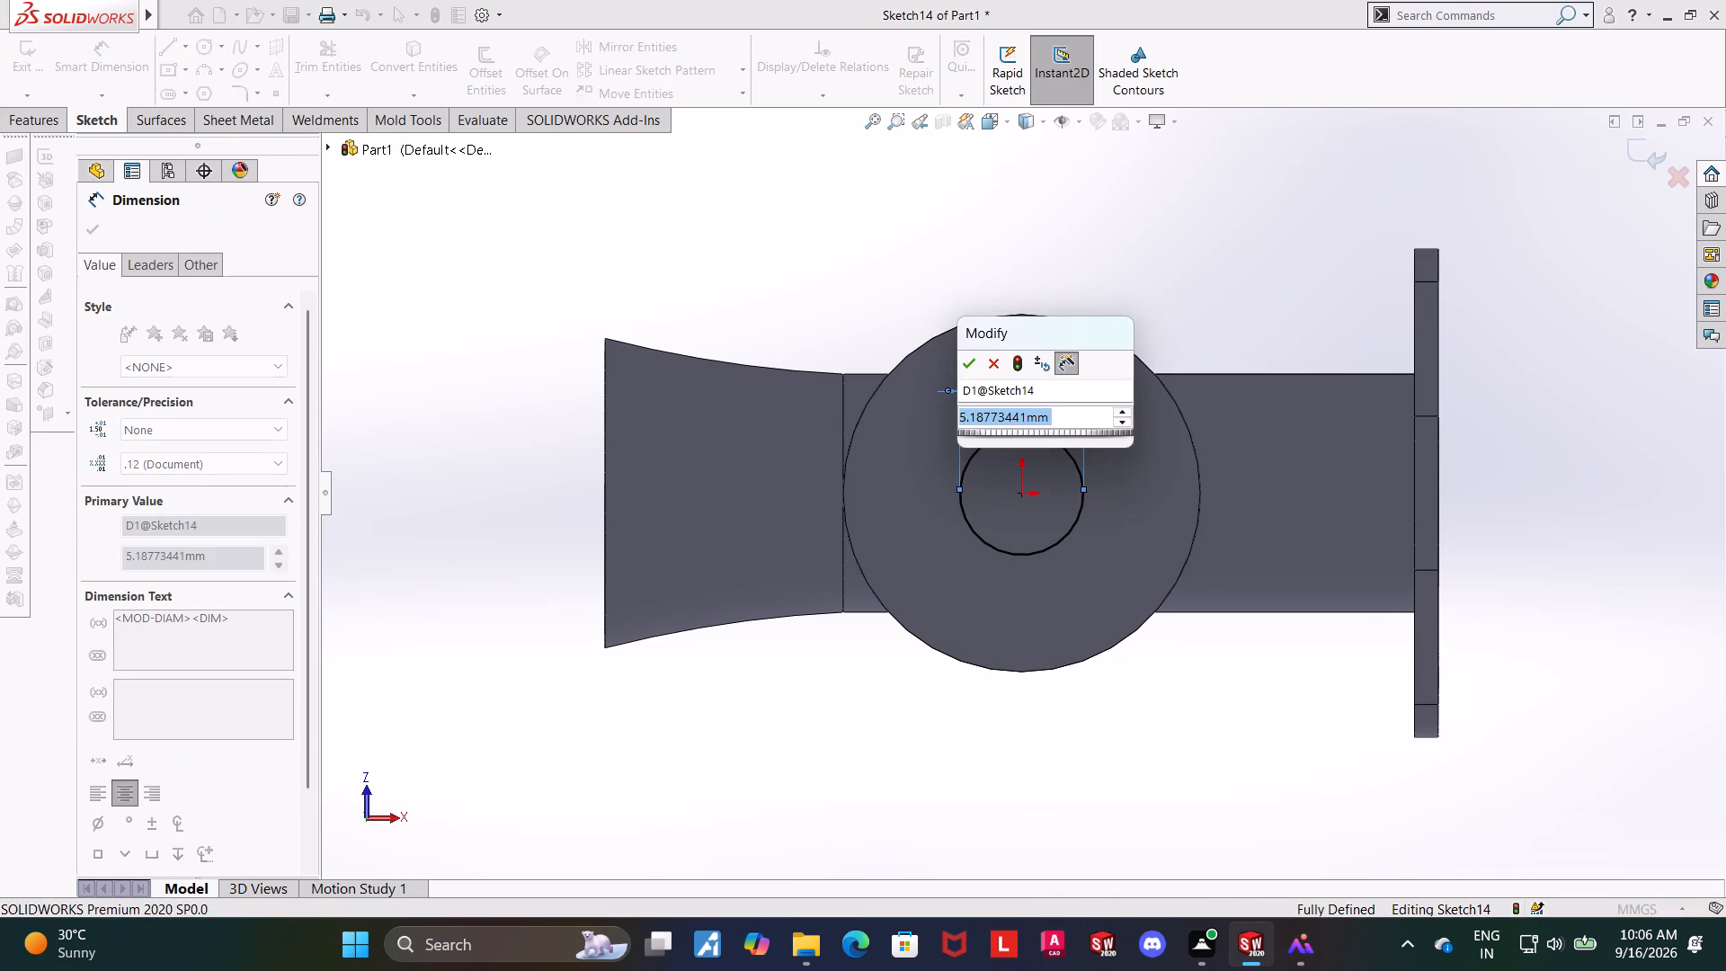
pyautogui.write('5.3')
pyautogui.press('Return')
pyautogui.press('Escape')
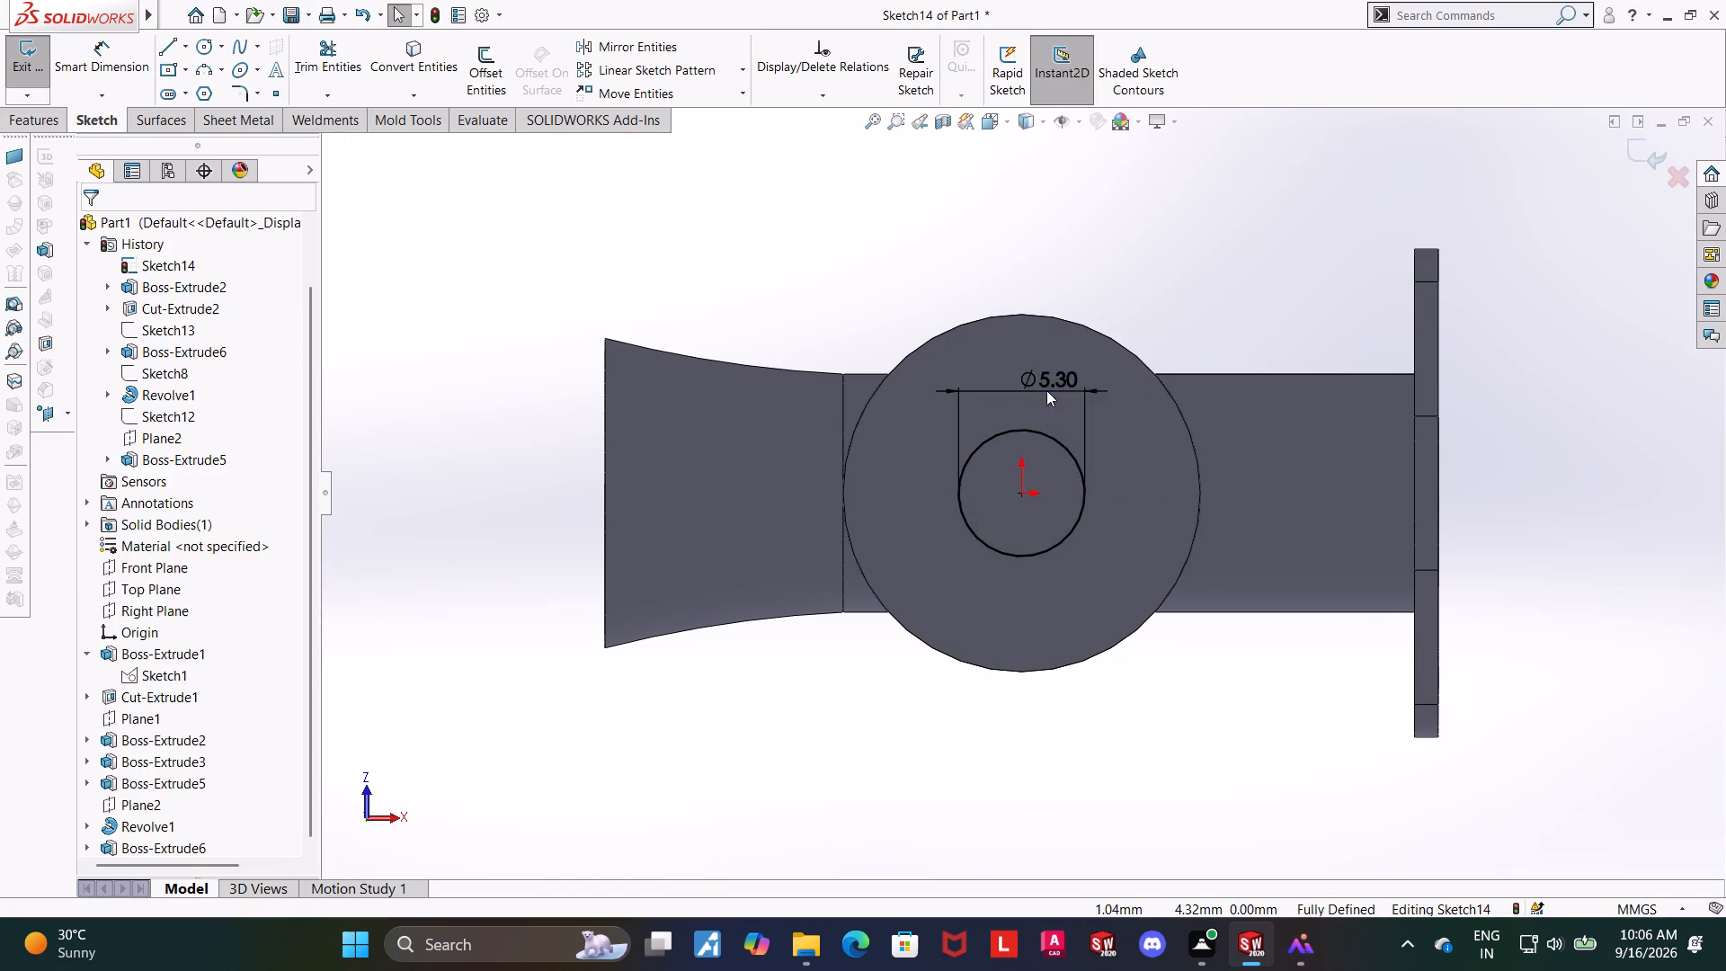
pyautogui.click(1648, 145)
# Cut the circle blind 2 mm deep through the main cylinder's closed end with an Extruded Cut.
pyautogui.moveTo(1579, 636); pyautogui.dragTo(1560, 386, button='middle')
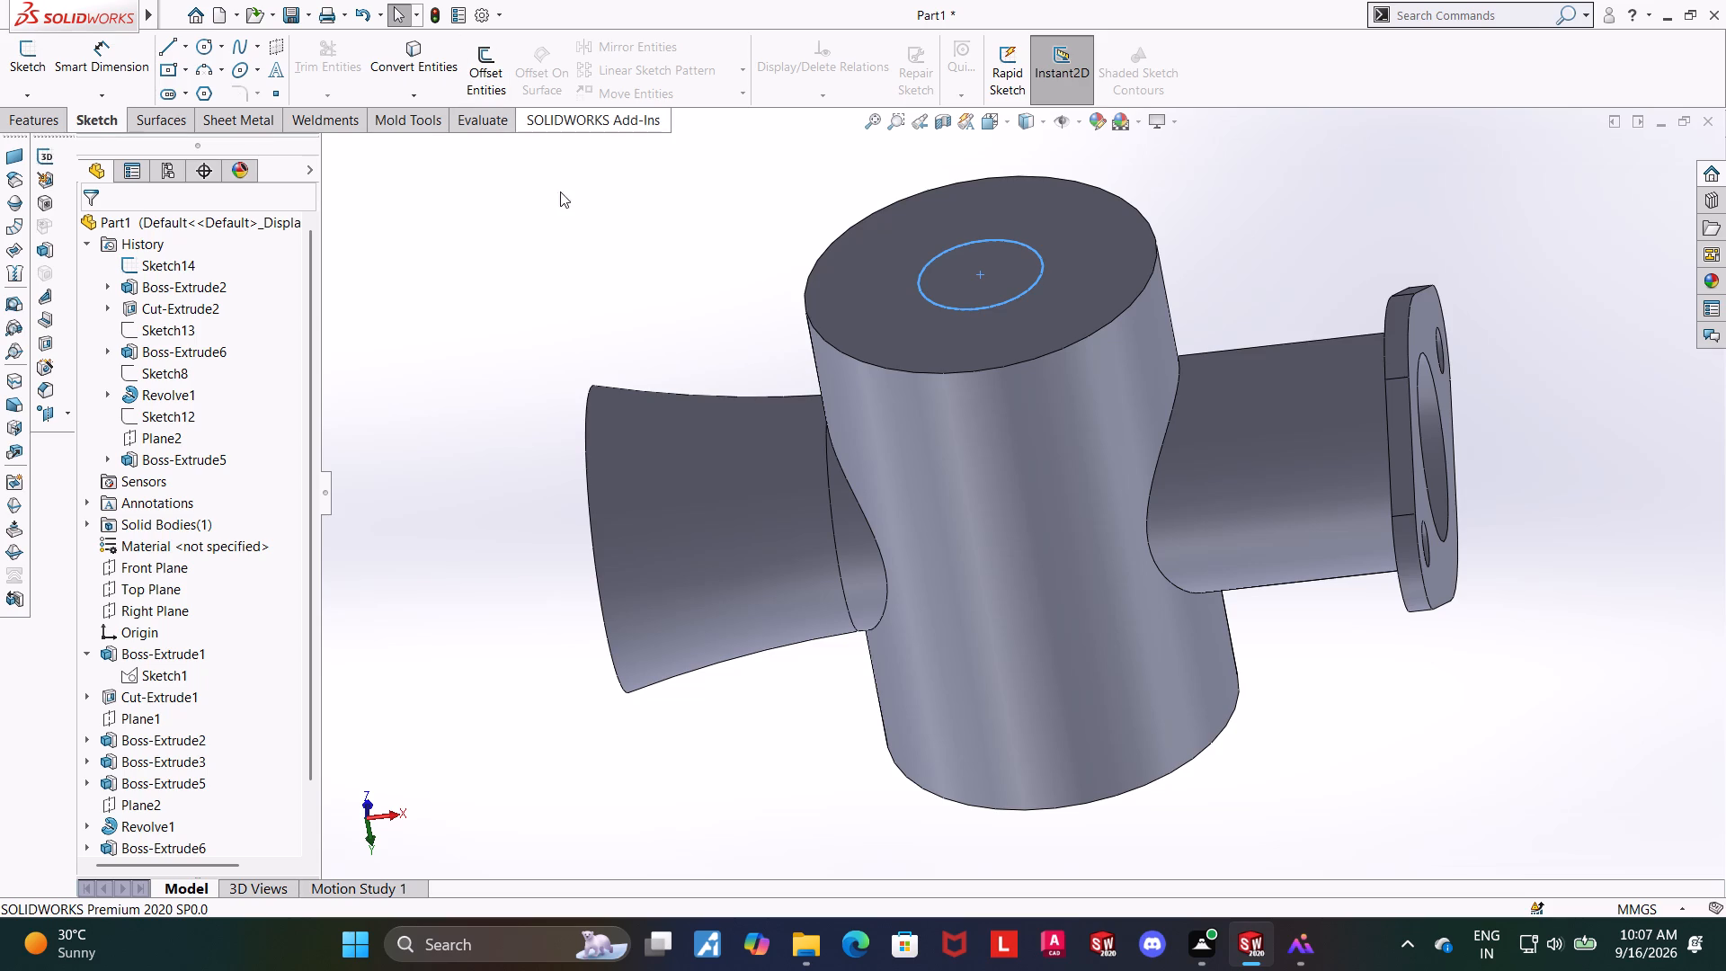
pyautogui.click(33, 122)
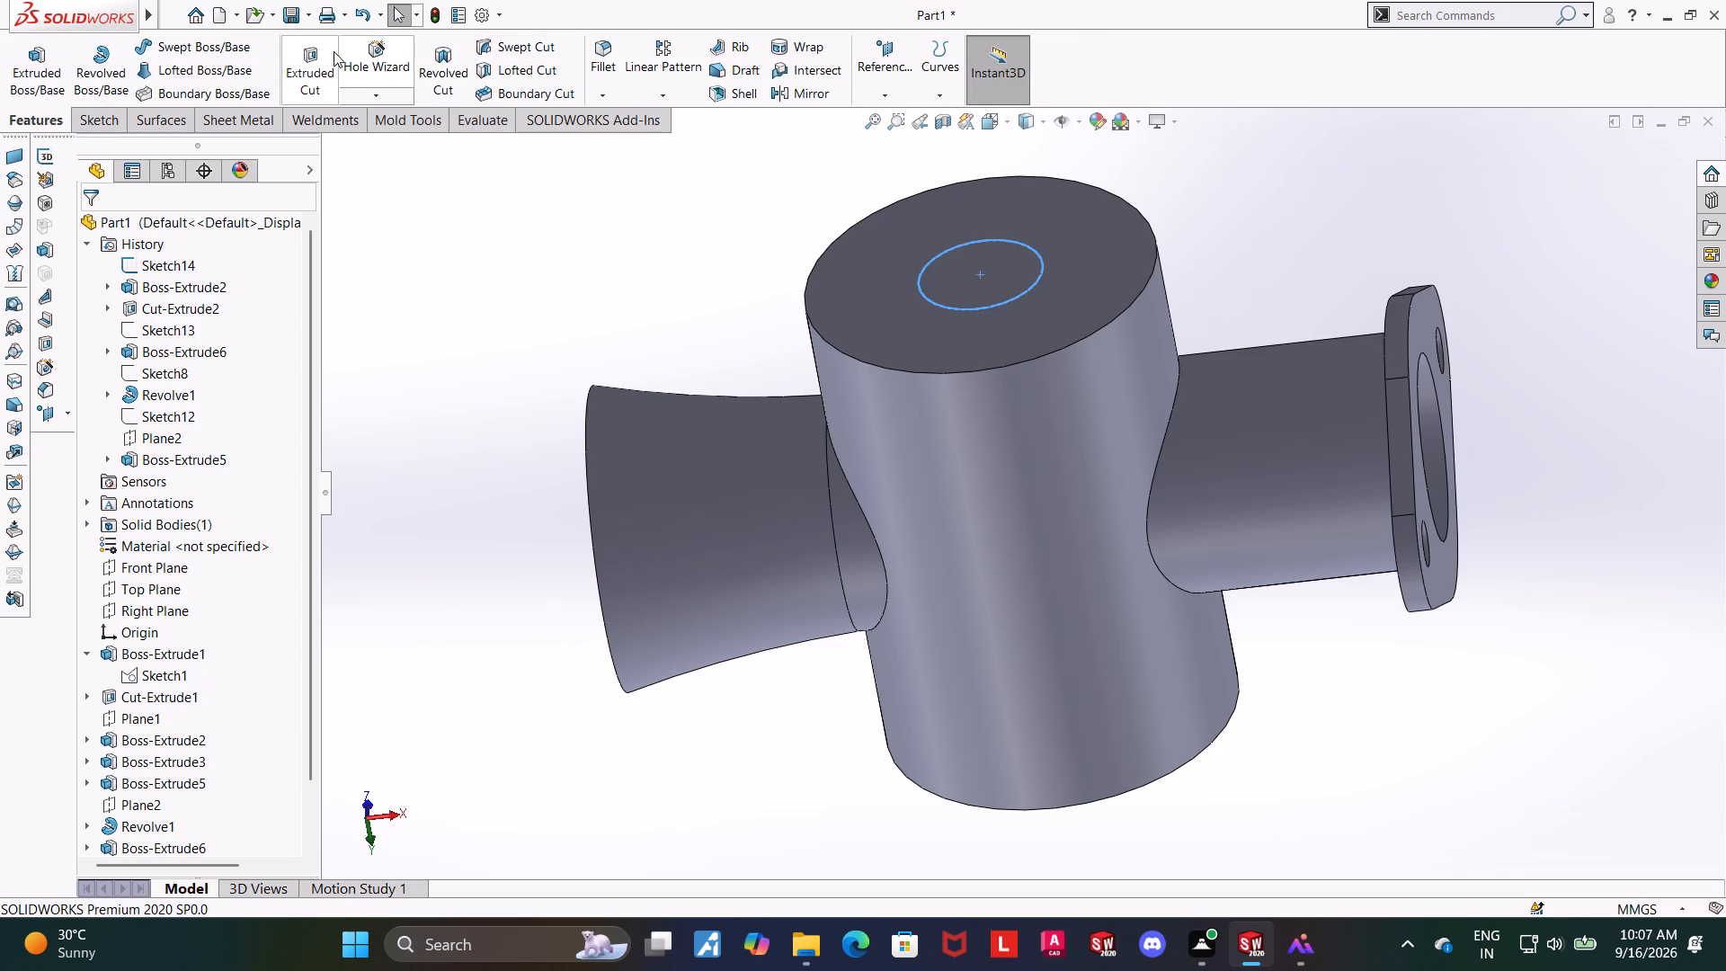
pyautogui.click(325, 49)
pyautogui.moveTo(504, 248); pyautogui.dragTo(511, 114, button='middle')
pyautogui.scroll(1, 481, 362)
pyautogui.moveTo(479, 362); pyautogui.dragTo(463, 249, button='middle')
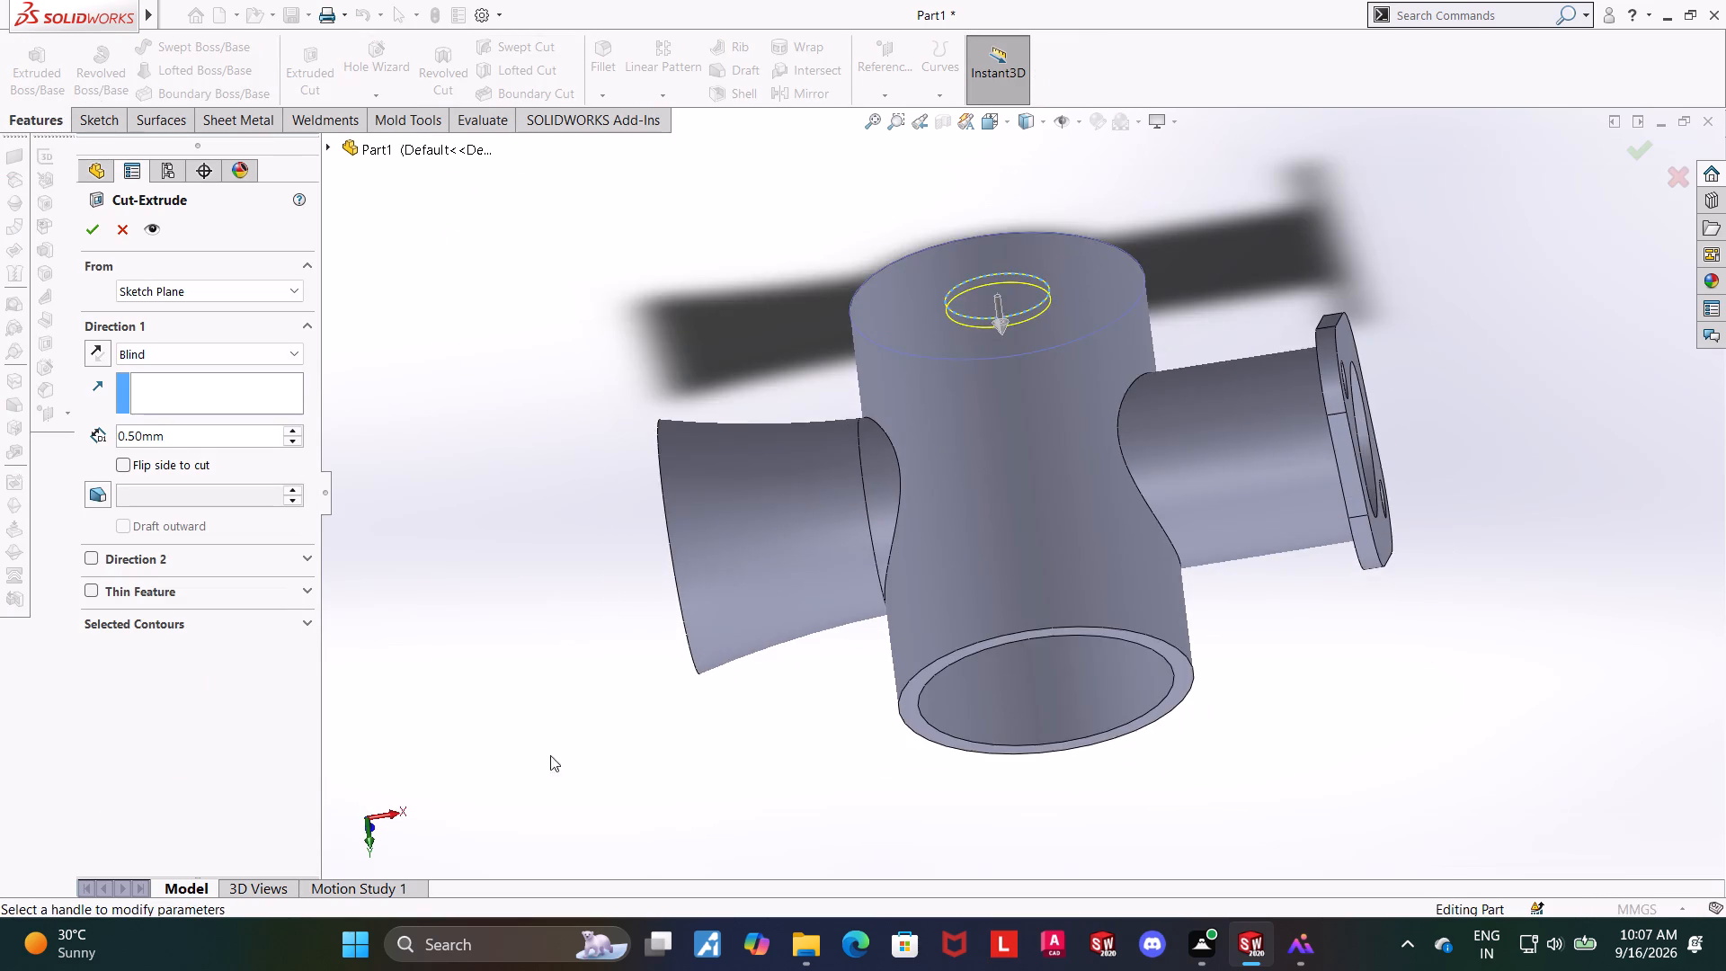
pyautogui.moveTo(549, 780); pyautogui.dragTo(547, 436, button='middle')
pyautogui.click(209, 433)
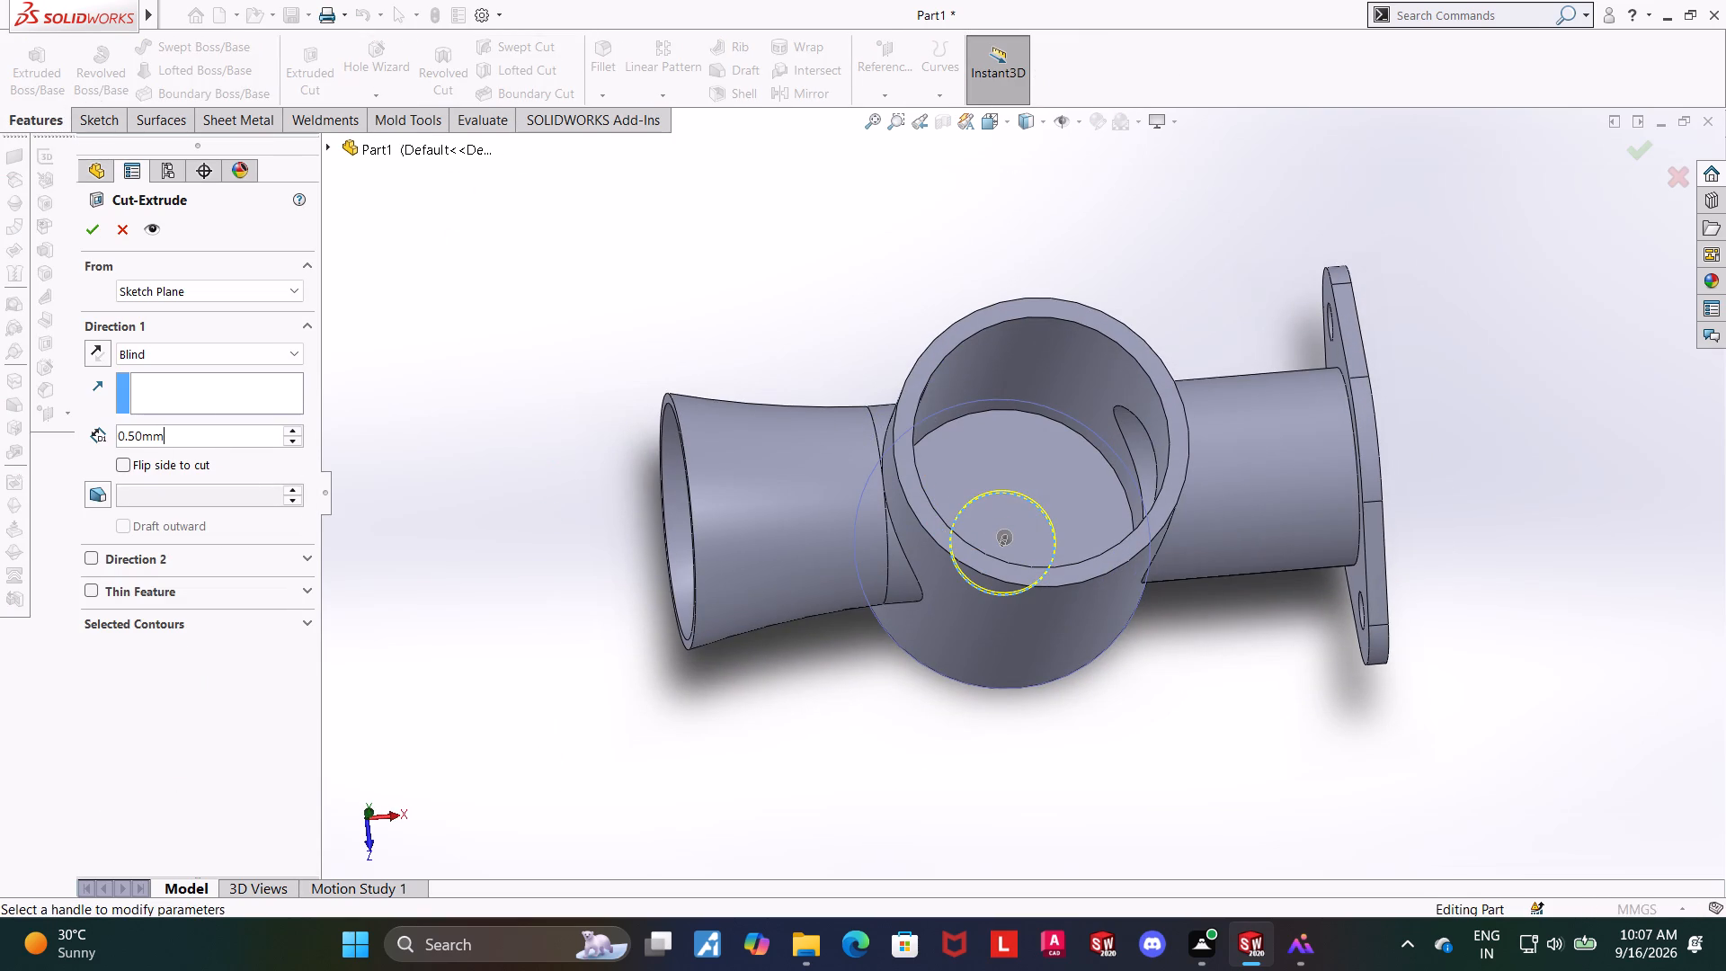
pyautogui.moveTo(209, 433); pyautogui.dragTo(123, 426)
pyautogui.moveTo(254, 442); pyautogui.dragTo(108, 431)
pyautogui.press('2')
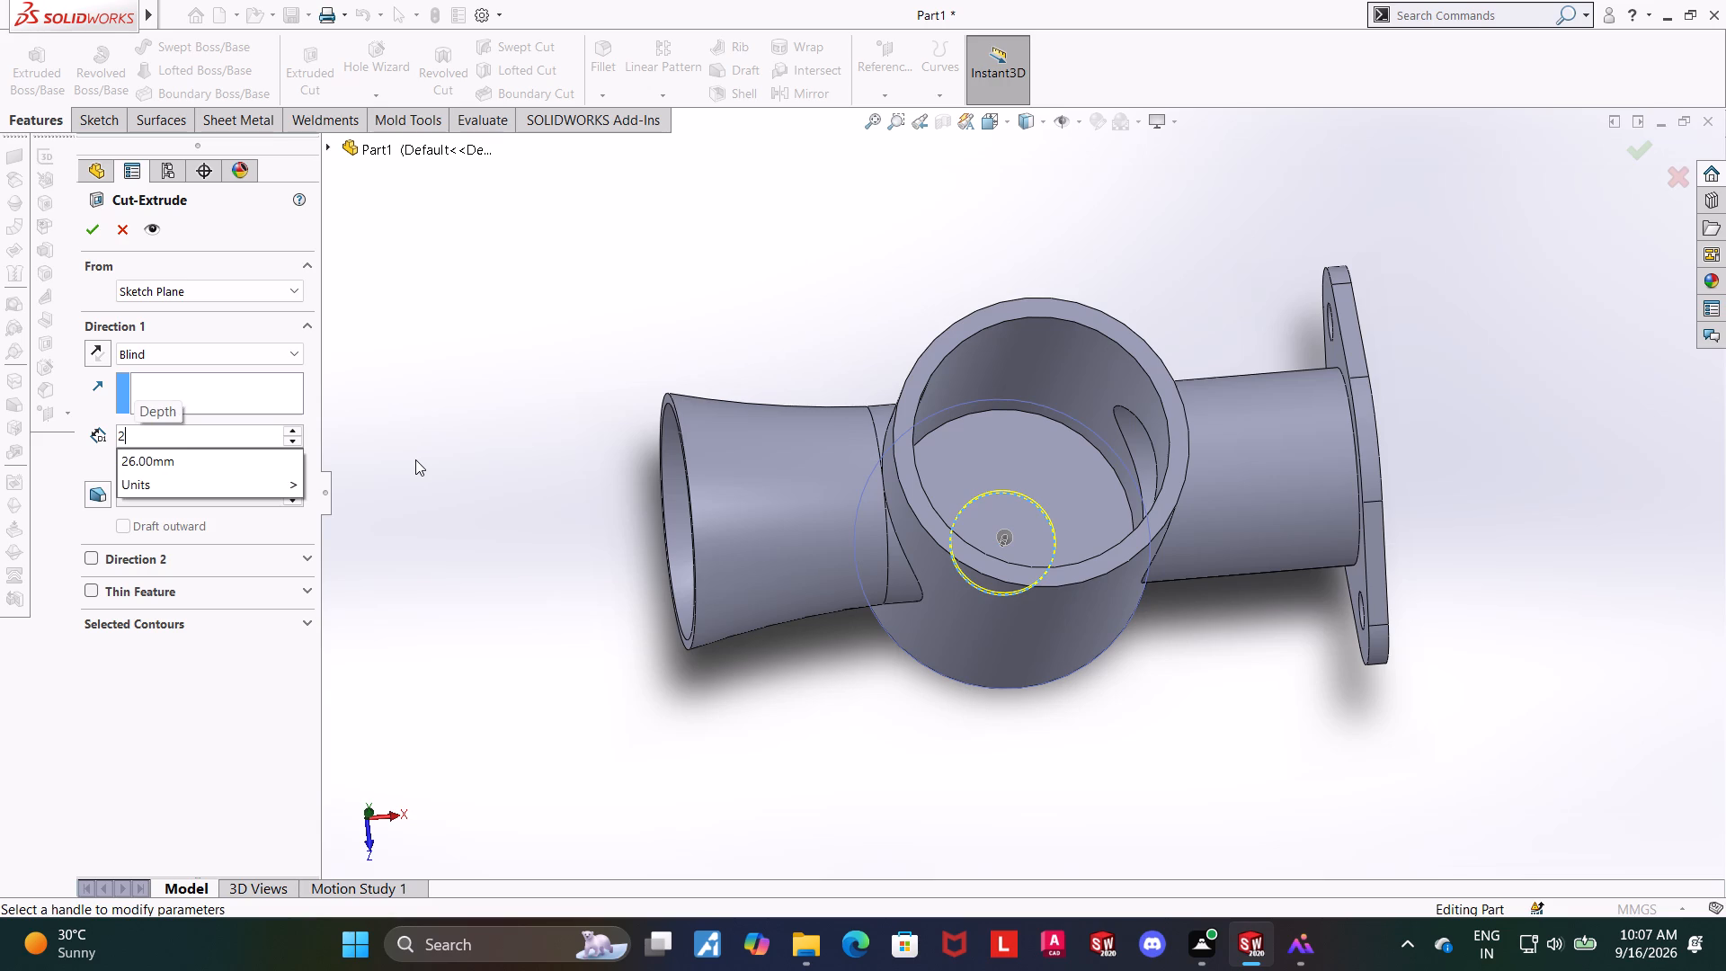
pyautogui.press('Return')
pyautogui.click(88, 223)
pyautogui.click(522, 318)
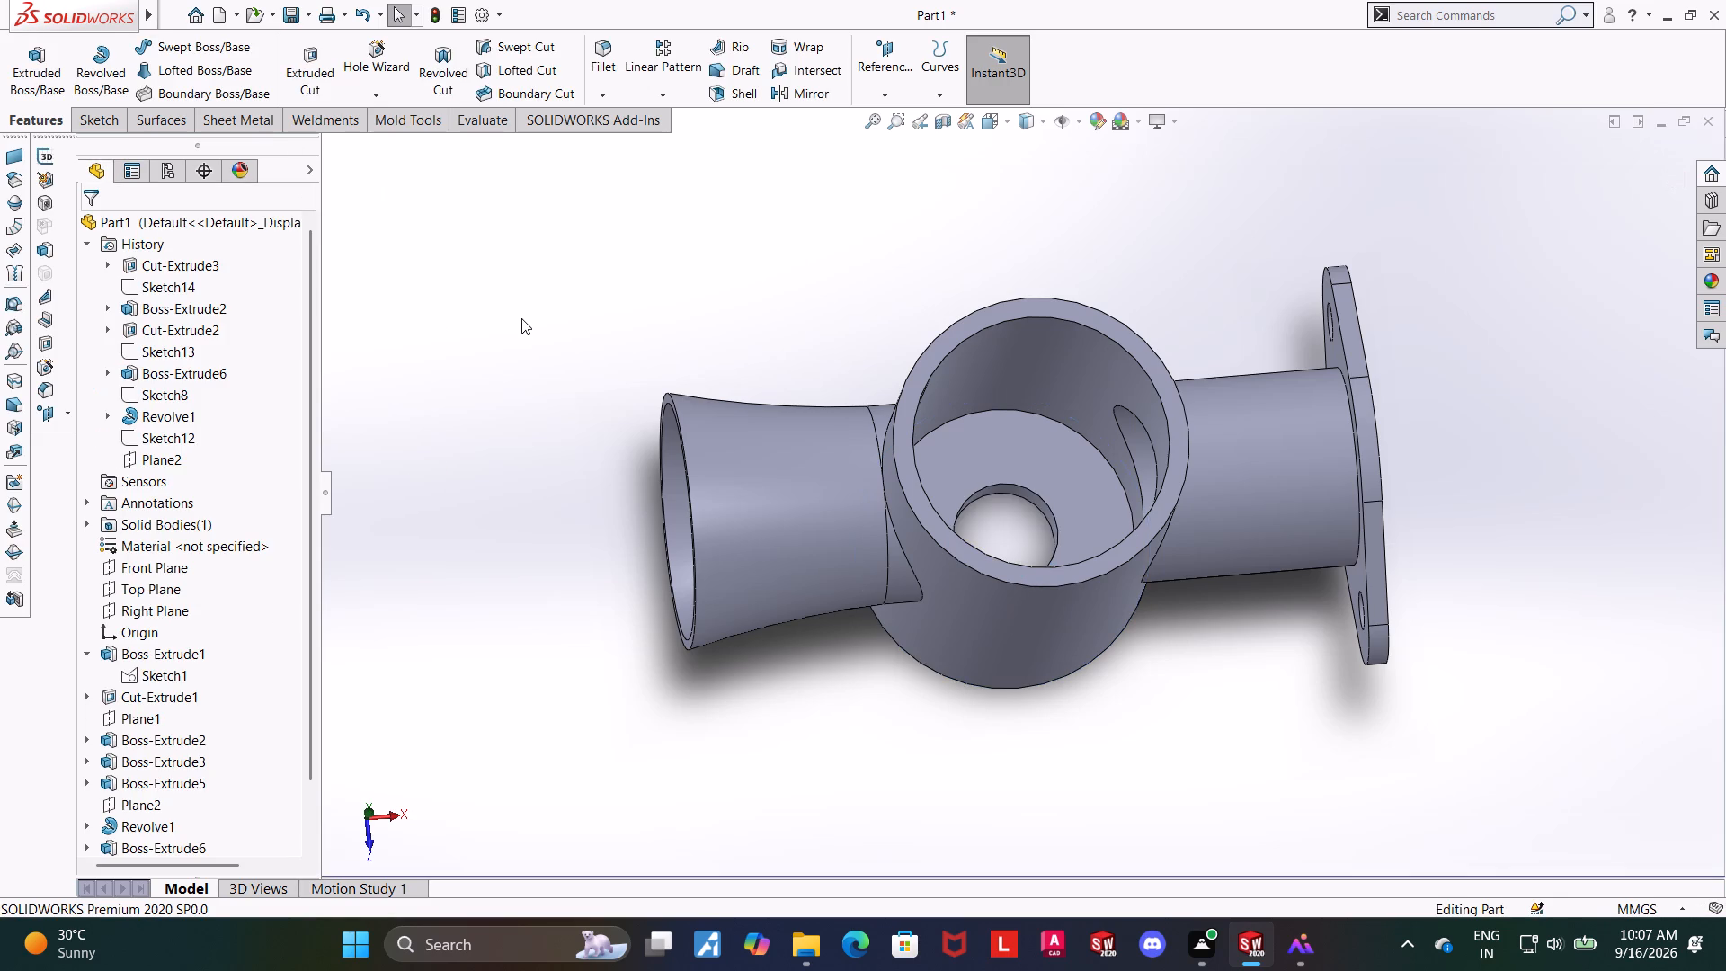
pyautogui.moveTo(490, 561); pyautogui.dragTo(460, 350, button='middle')
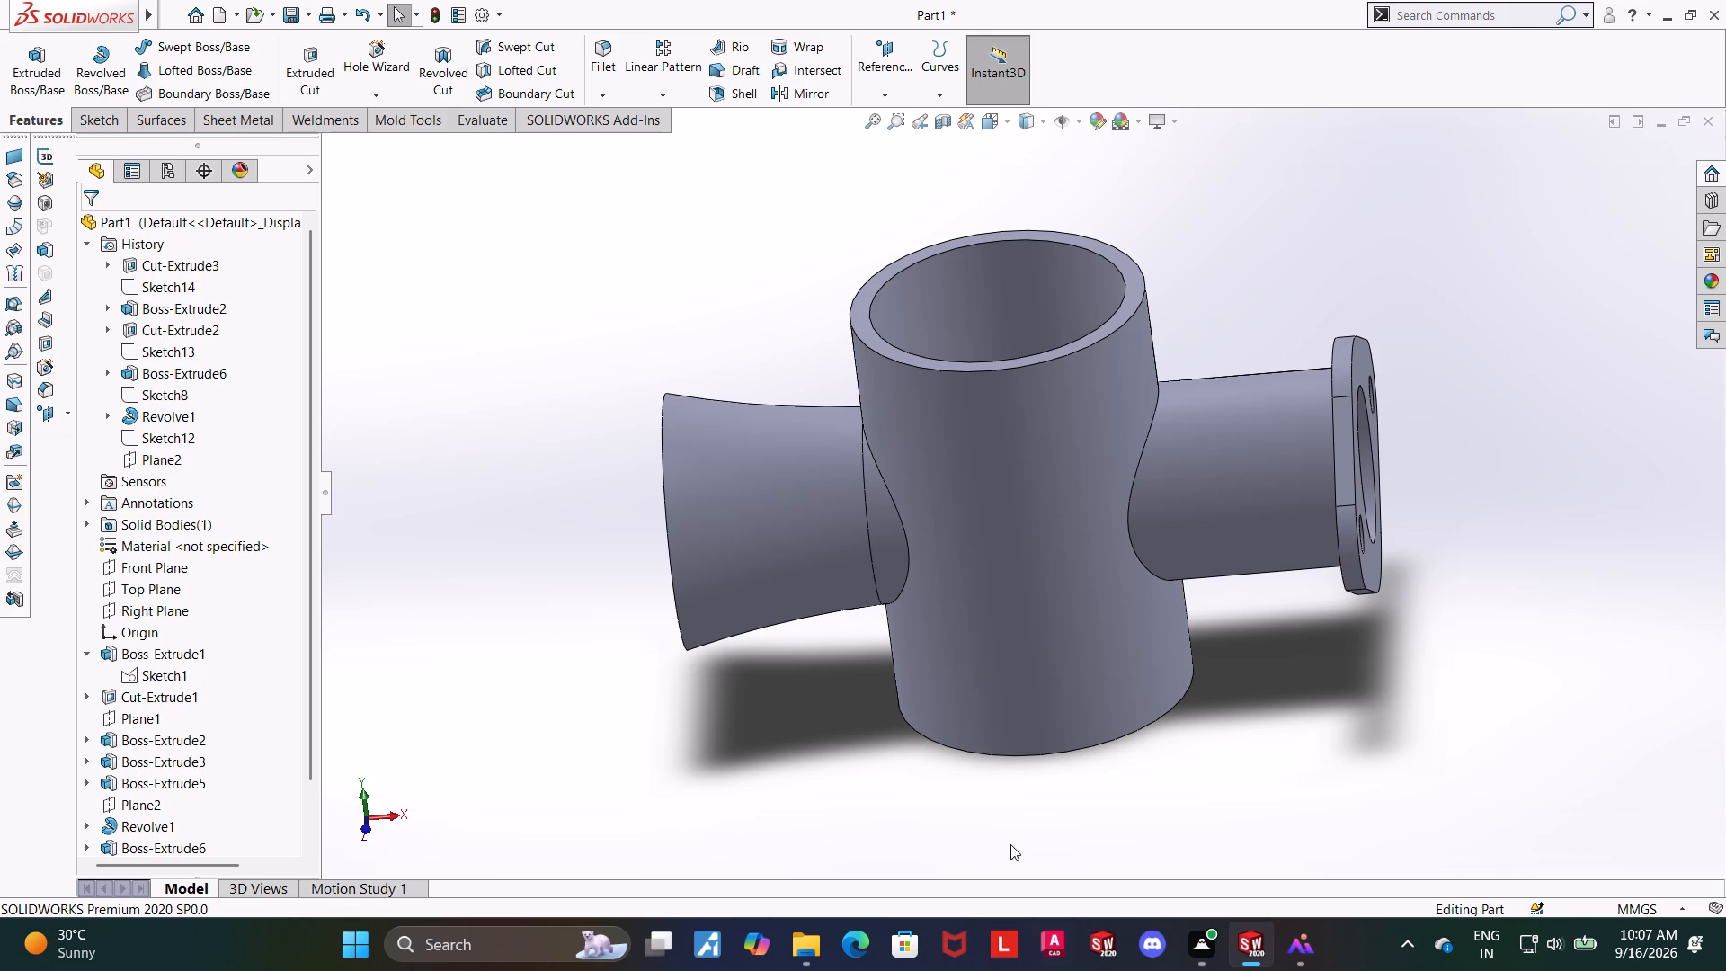
# Check the carburetor assembly drawing in the image viewer and examine the body's open end and interior.
pyautogui.click(1296, 931)
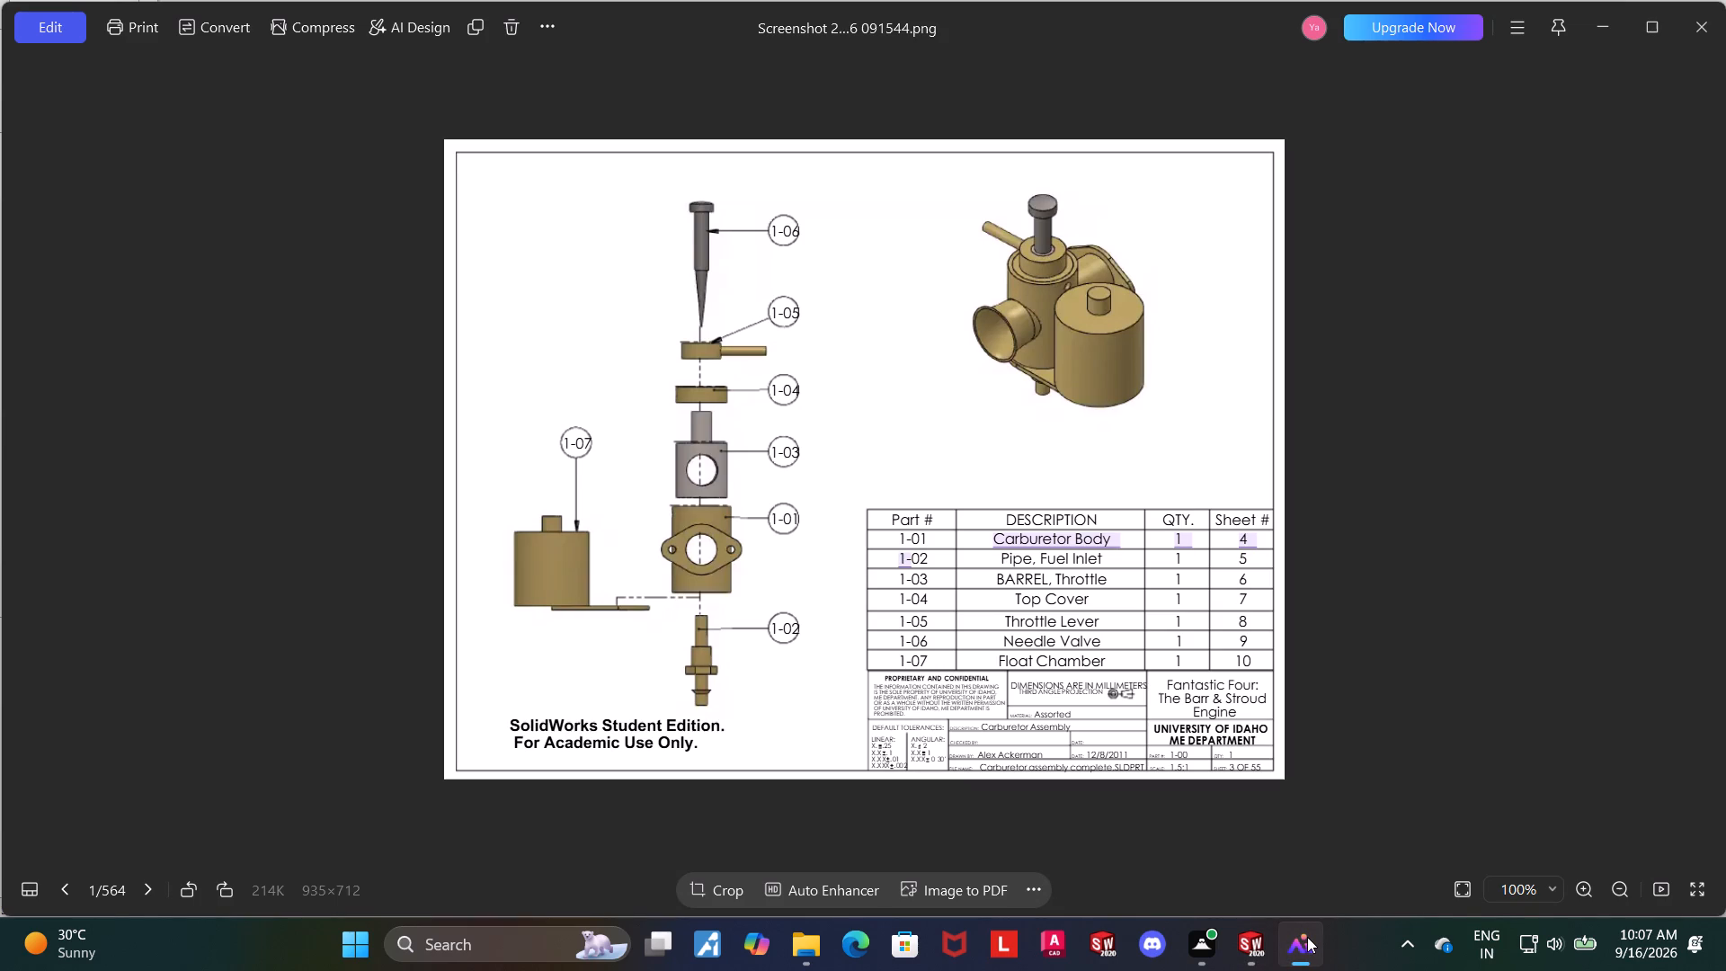
pyautogui.click(1307, 938)
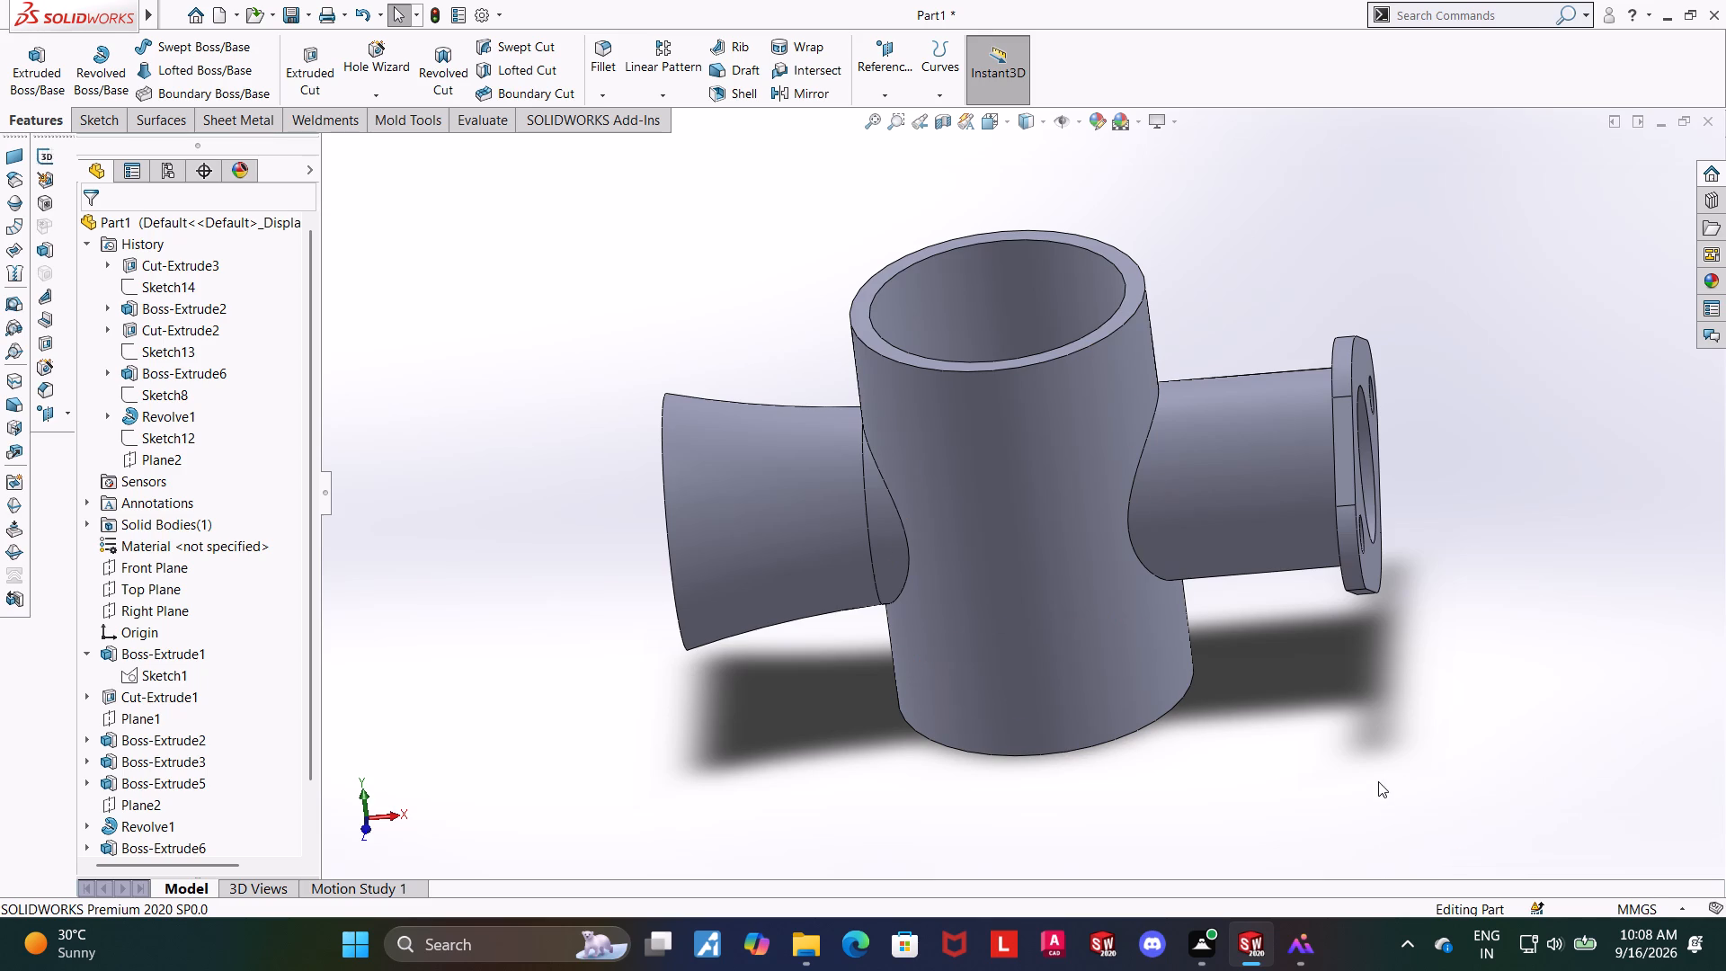
pyautogui.moveTo(1387, 785); pyautogui.dragTo(1391, 907, button='middle')
pyautogui.scroll(1, 1387, 785)
pyautogui.moveTo(1498, 629); pyautogui.dragTo(1490, 669, button='middle')
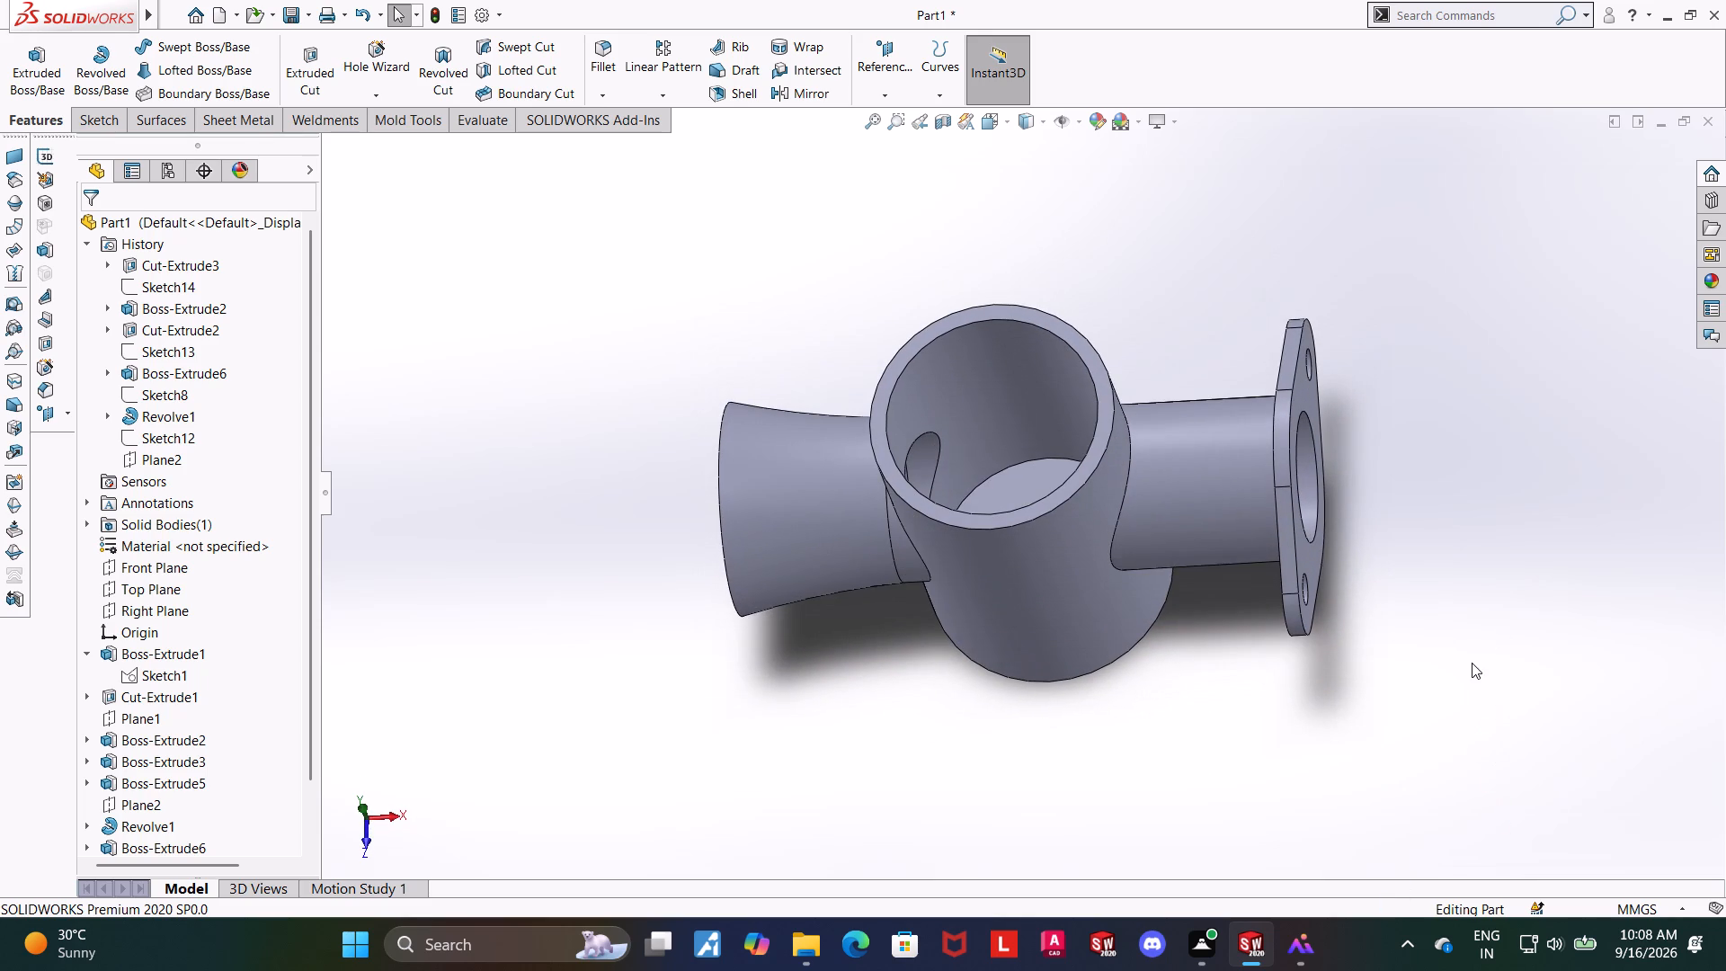
pyautogui.moveTo(1471, 658); pyautogui.dragTo(1470, 602, button='middle')
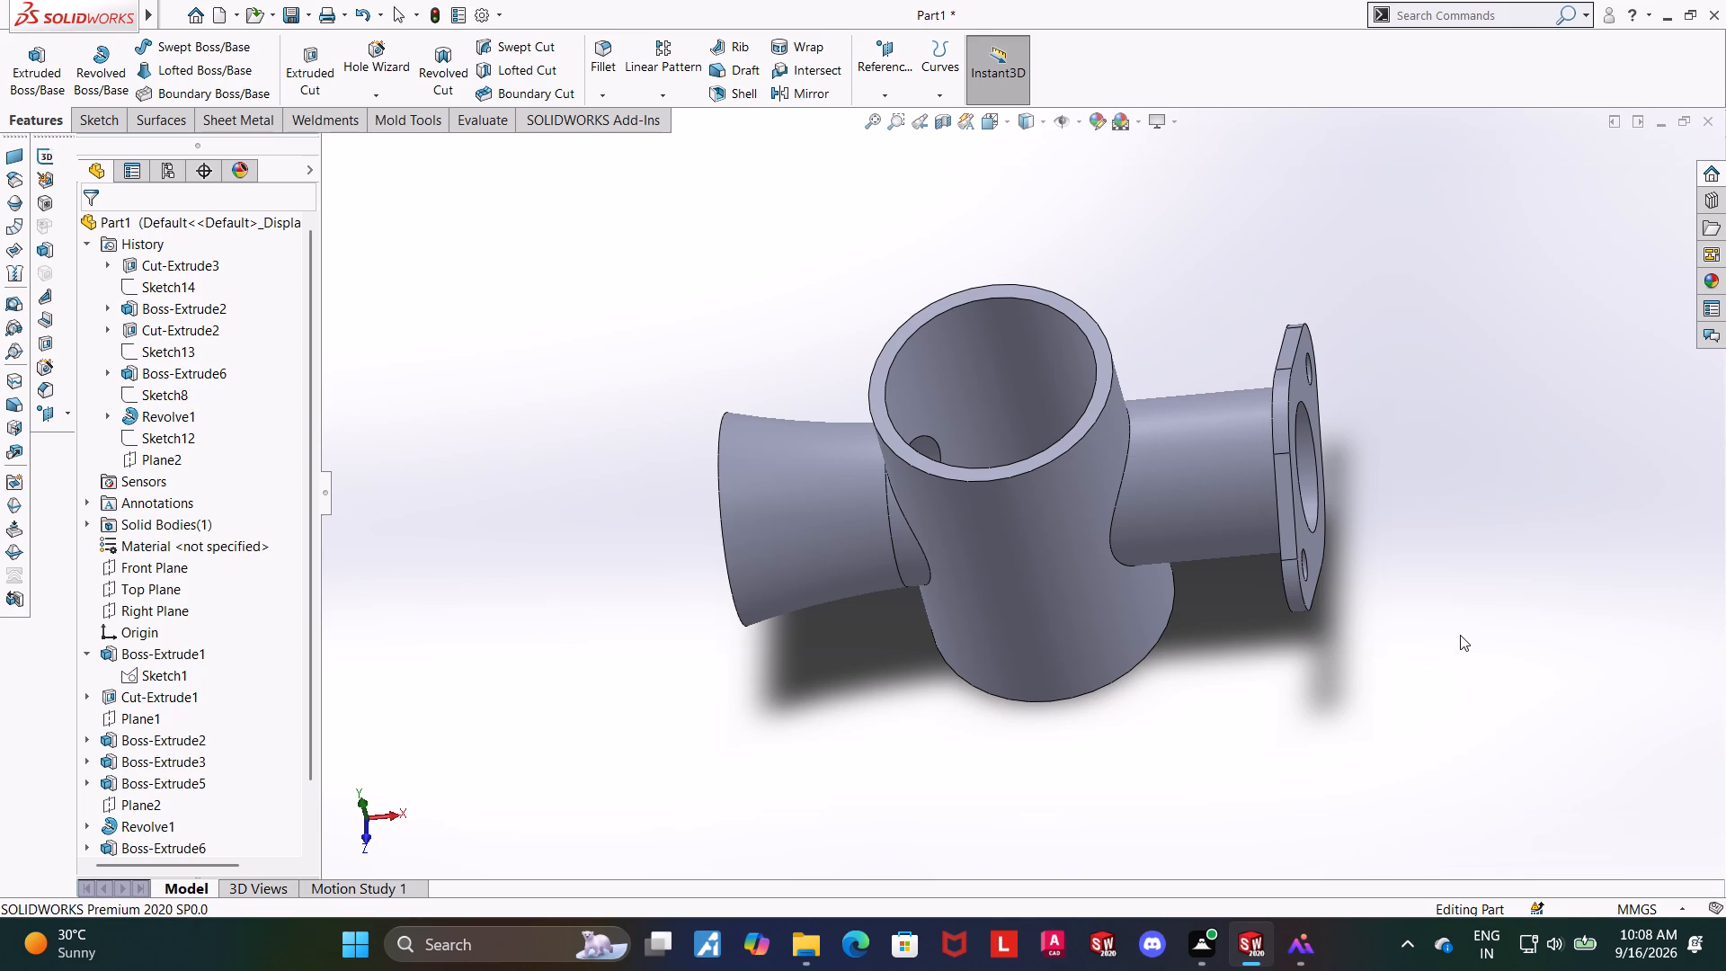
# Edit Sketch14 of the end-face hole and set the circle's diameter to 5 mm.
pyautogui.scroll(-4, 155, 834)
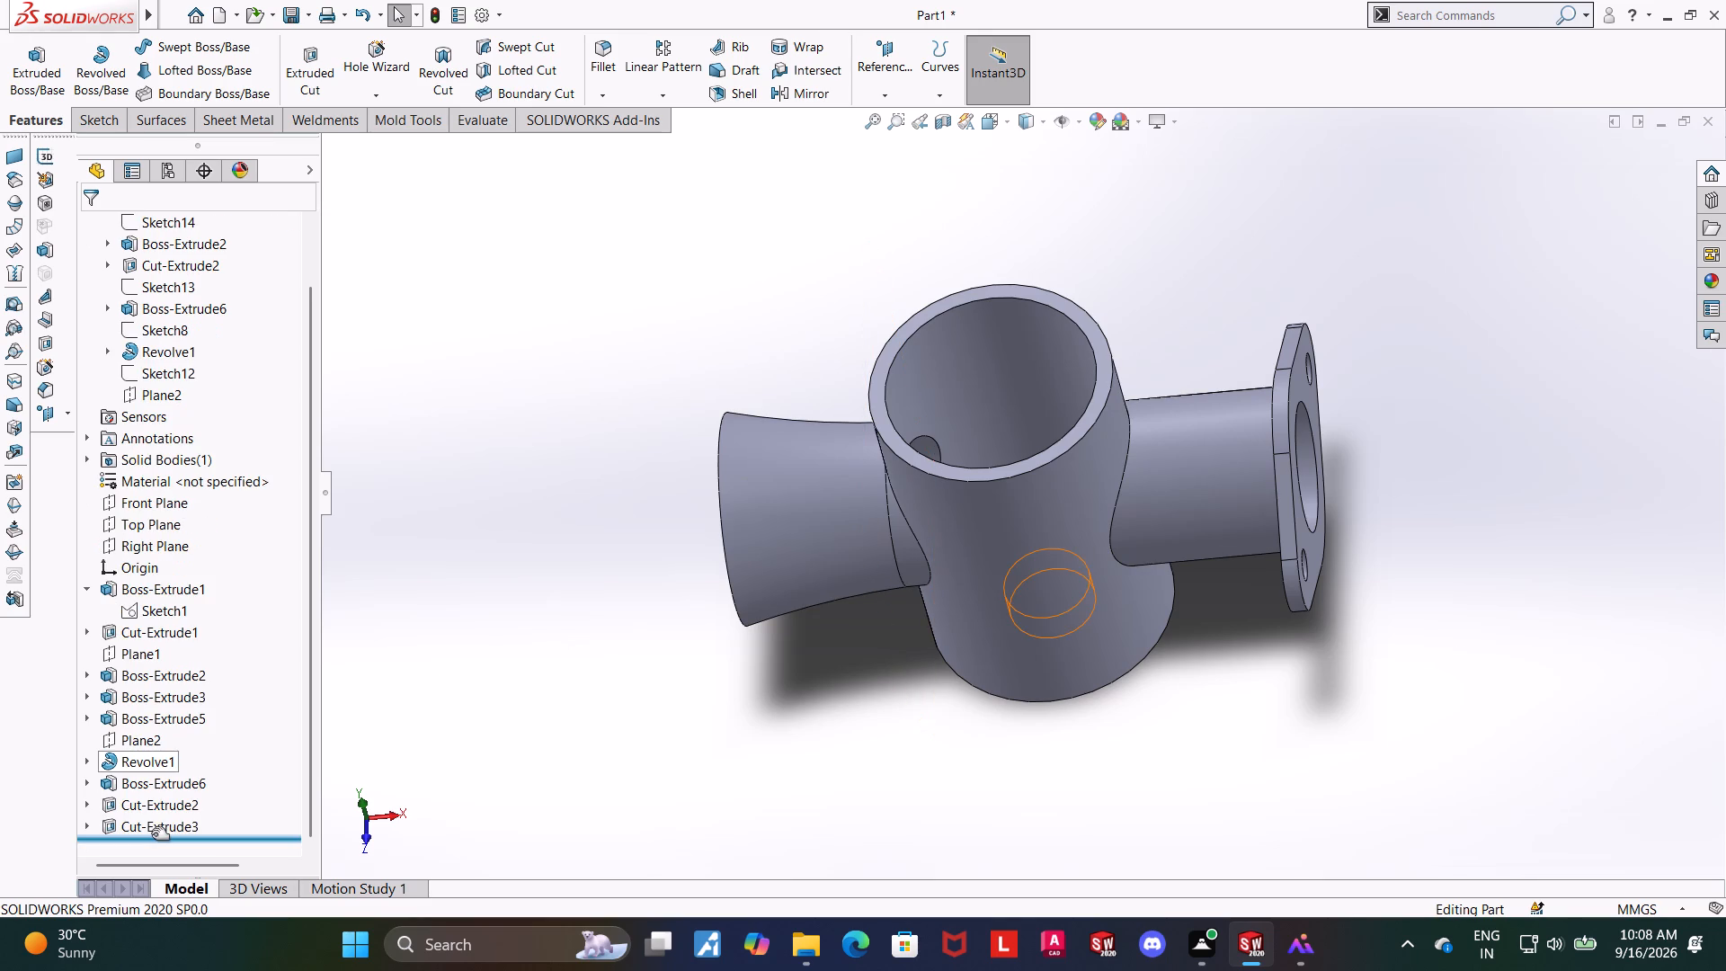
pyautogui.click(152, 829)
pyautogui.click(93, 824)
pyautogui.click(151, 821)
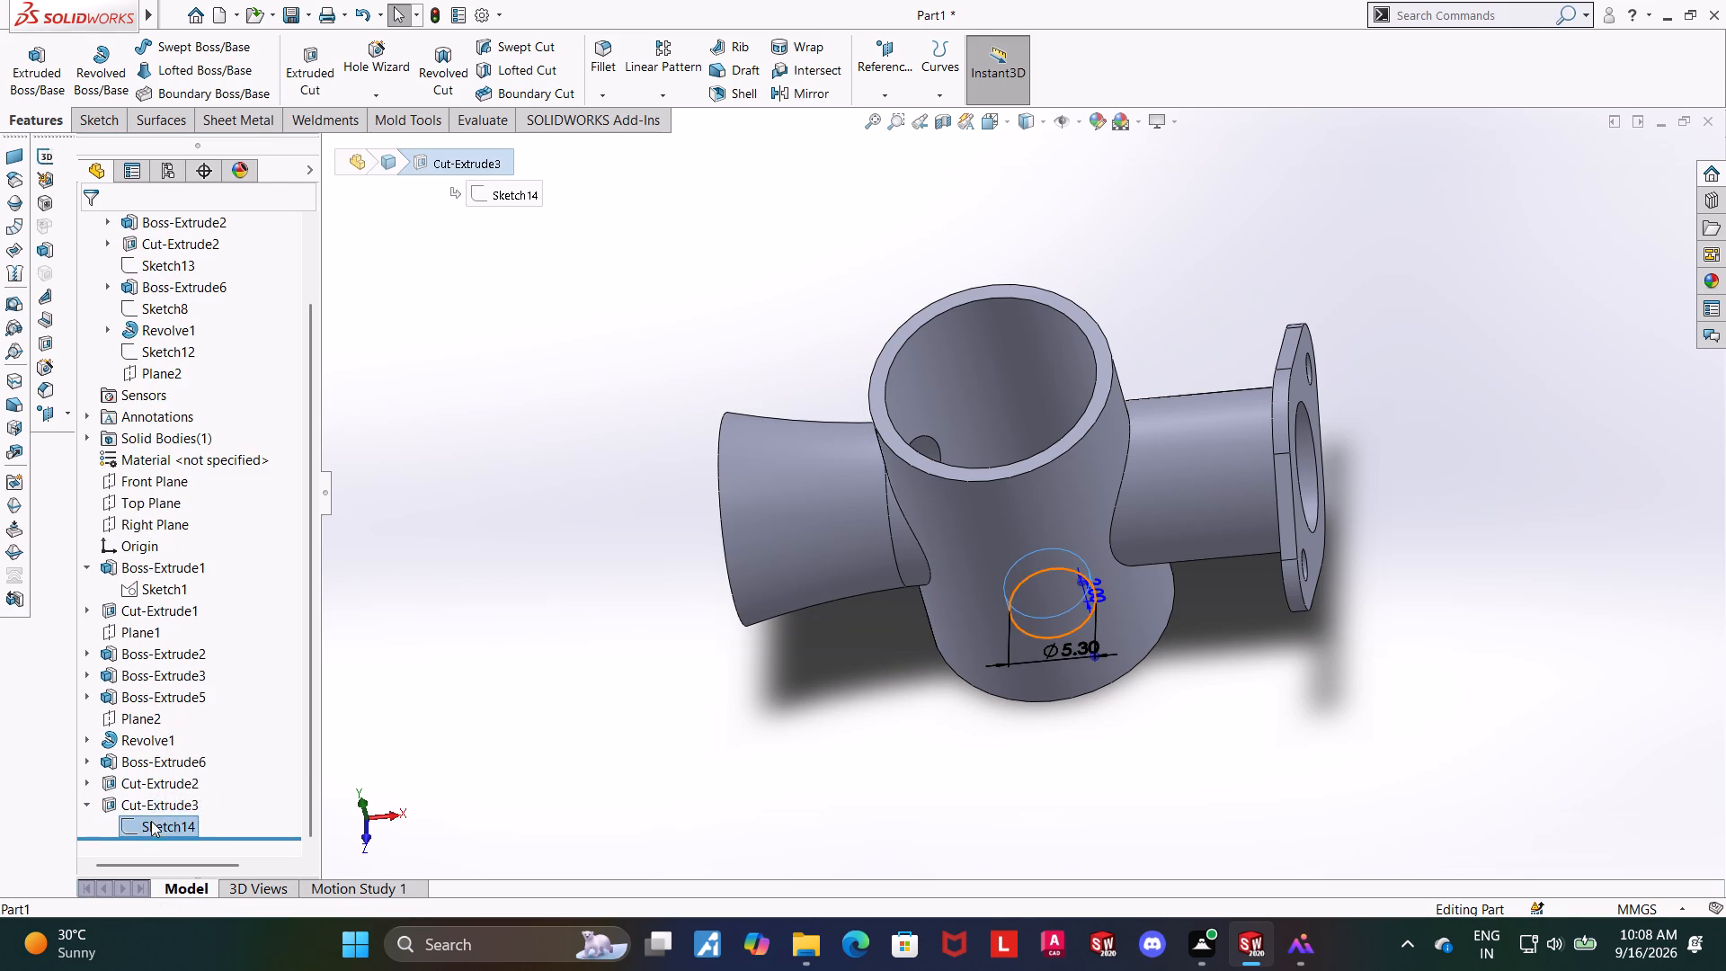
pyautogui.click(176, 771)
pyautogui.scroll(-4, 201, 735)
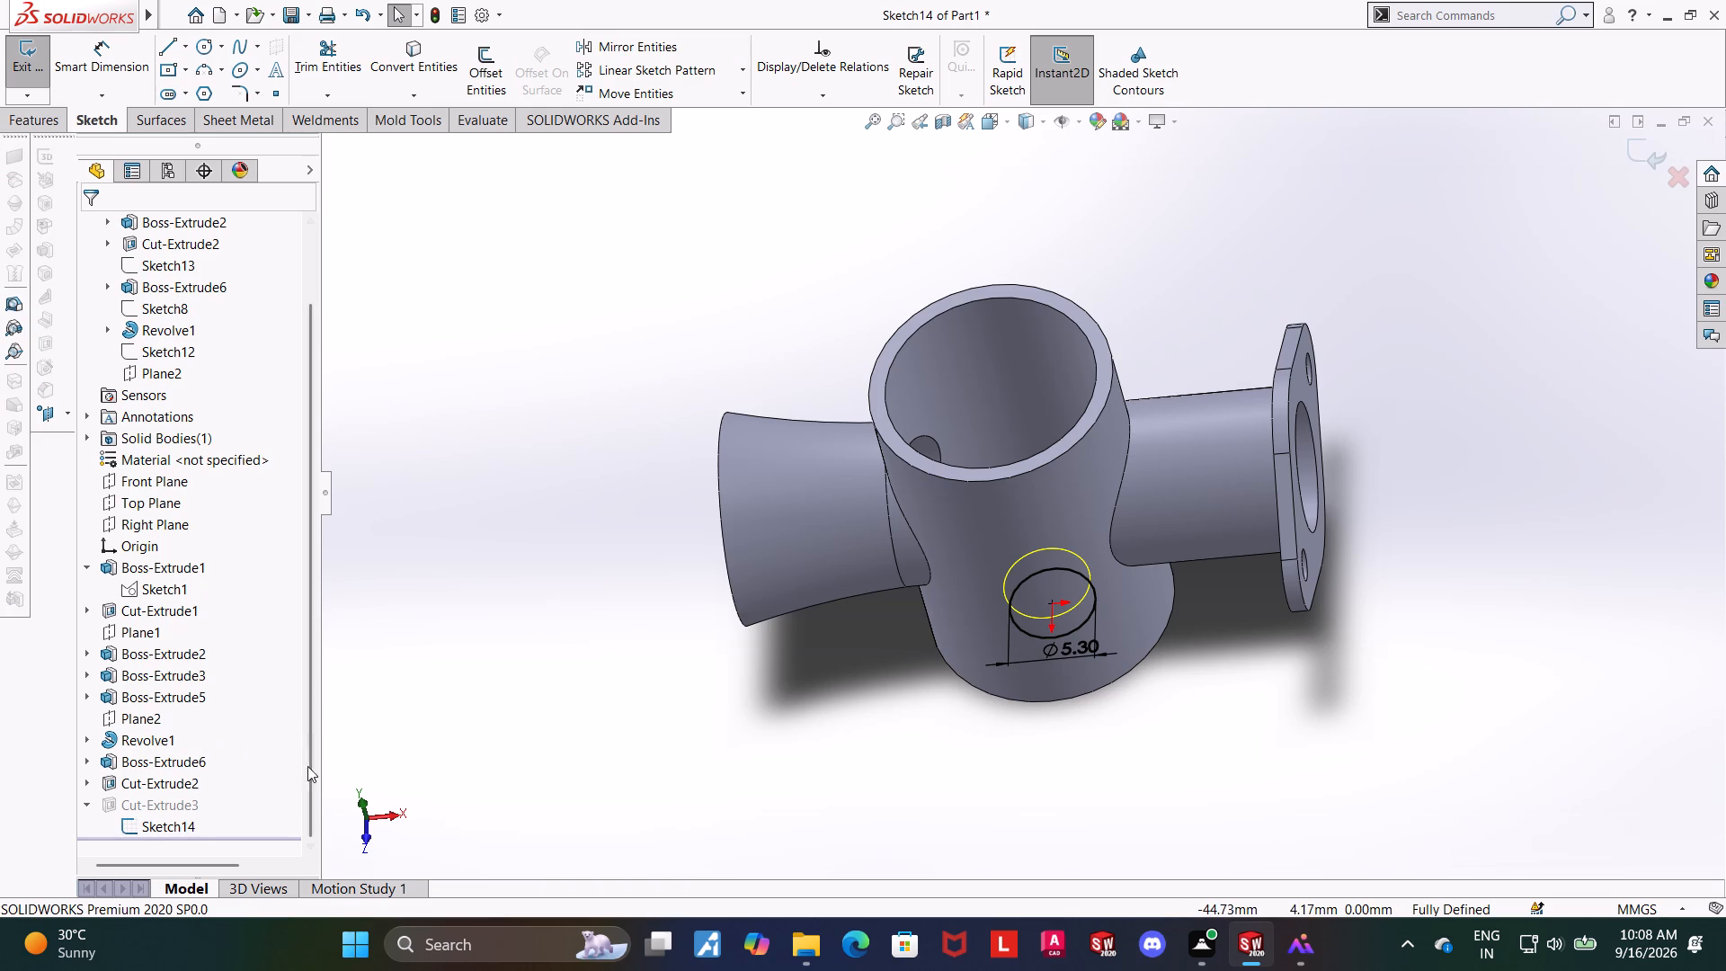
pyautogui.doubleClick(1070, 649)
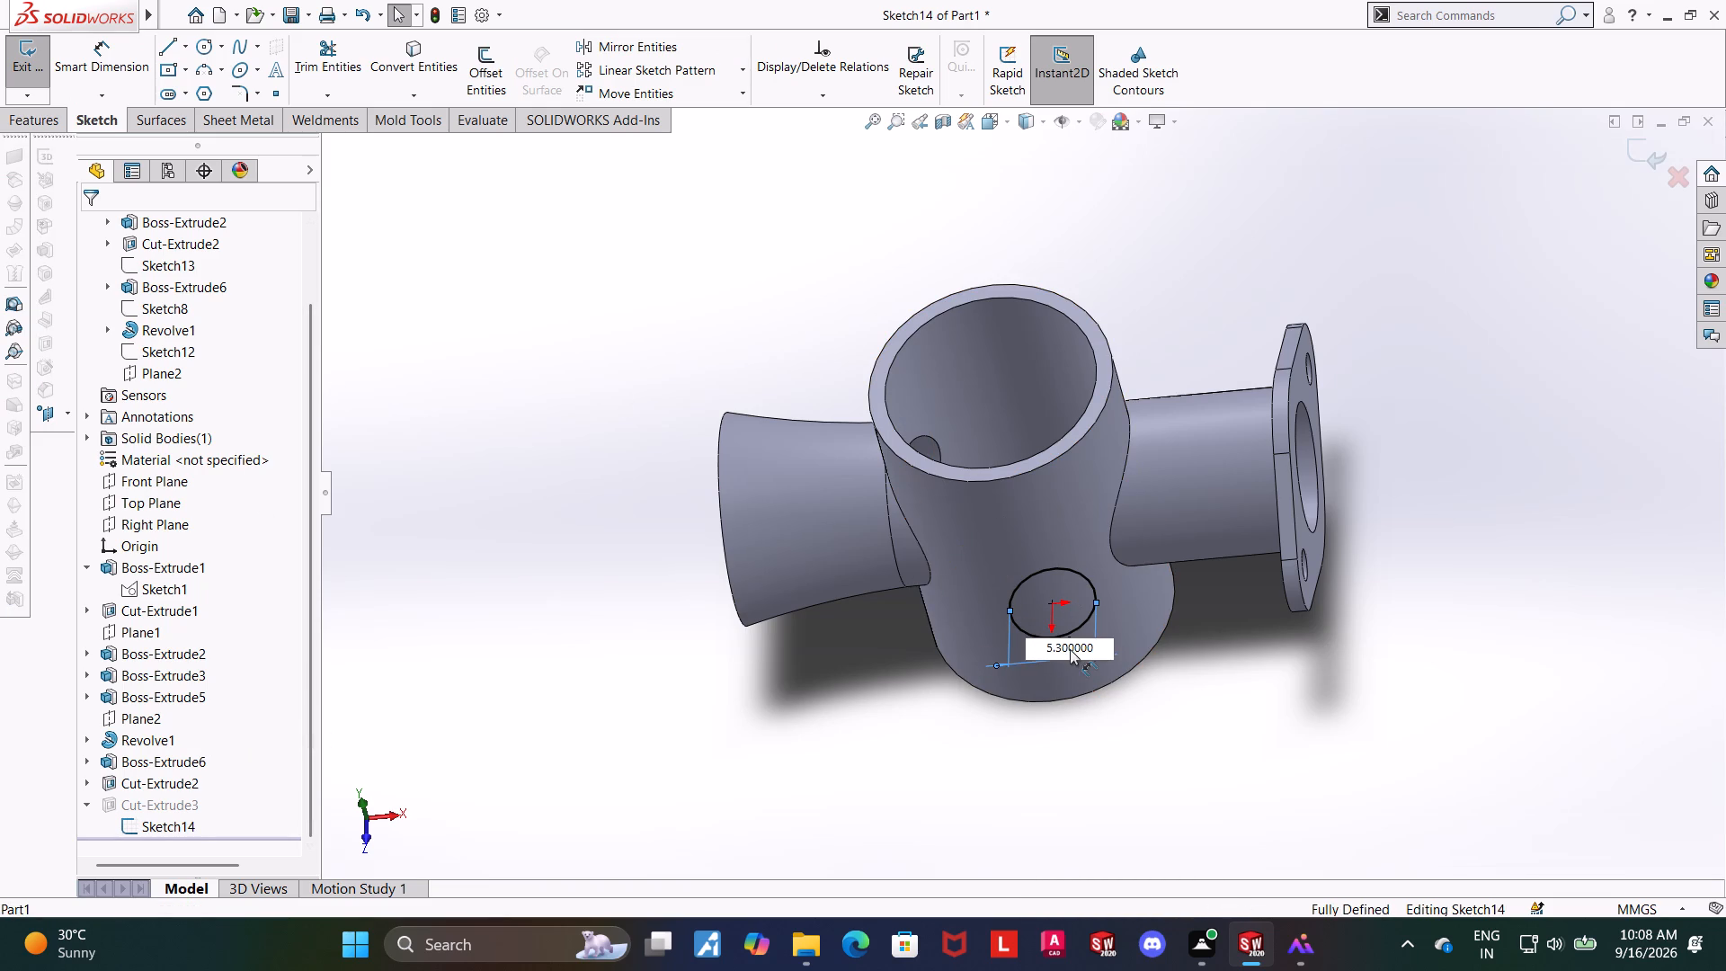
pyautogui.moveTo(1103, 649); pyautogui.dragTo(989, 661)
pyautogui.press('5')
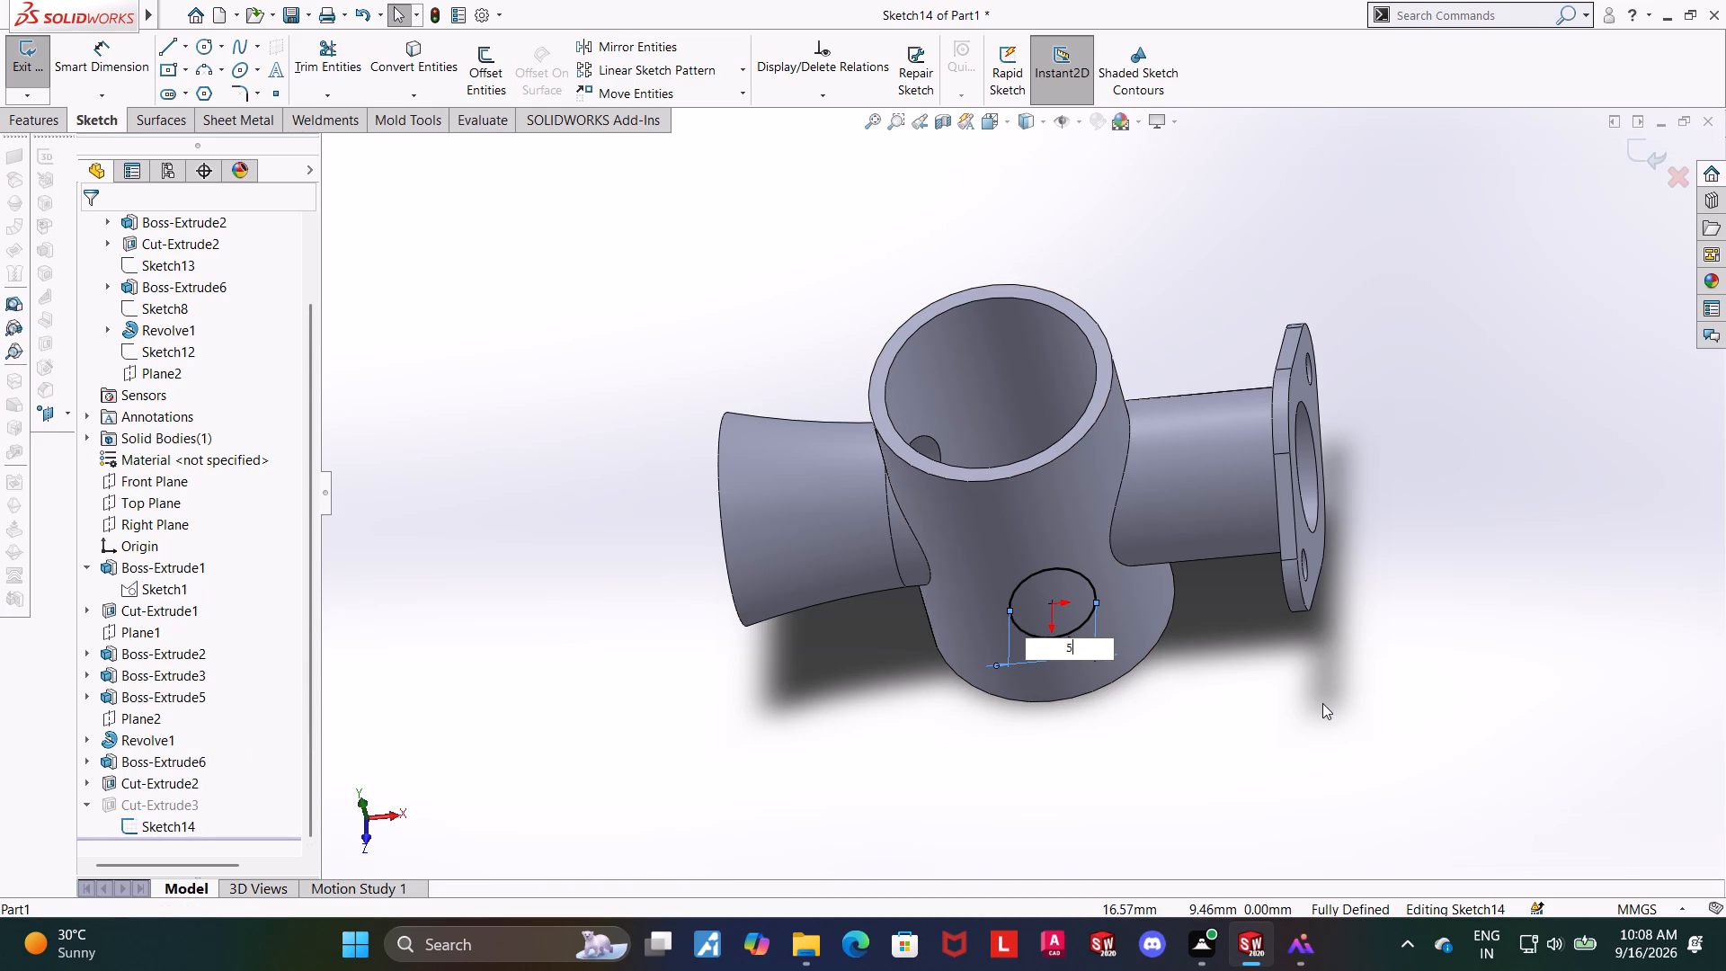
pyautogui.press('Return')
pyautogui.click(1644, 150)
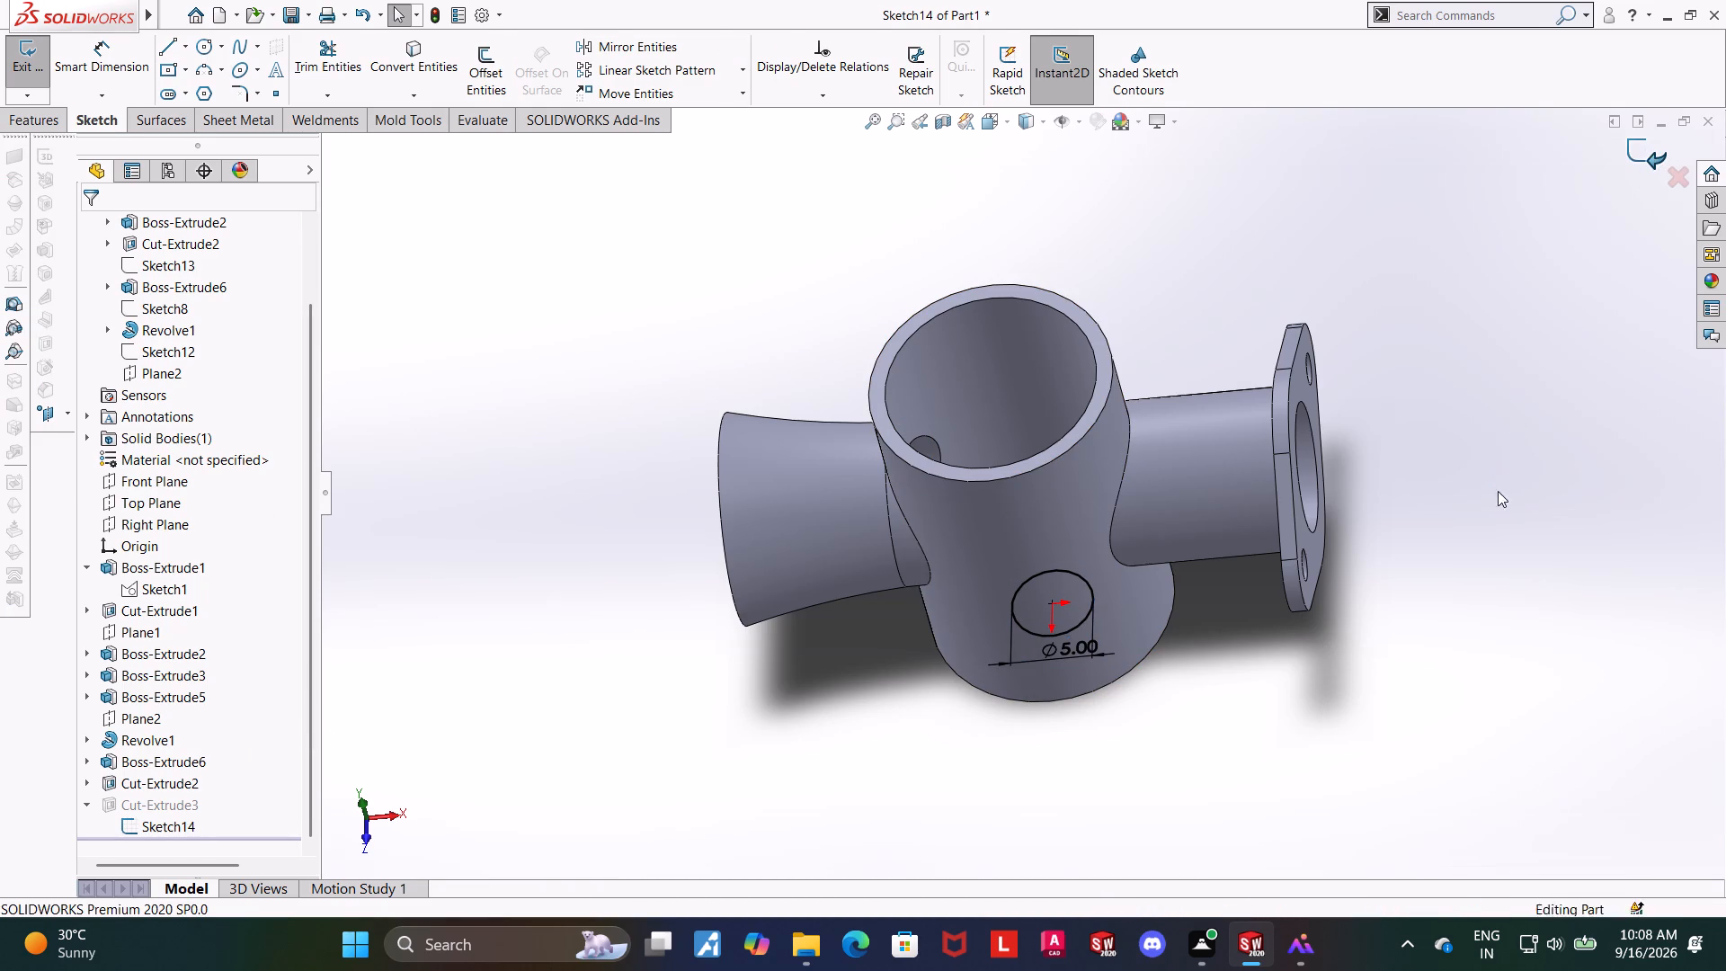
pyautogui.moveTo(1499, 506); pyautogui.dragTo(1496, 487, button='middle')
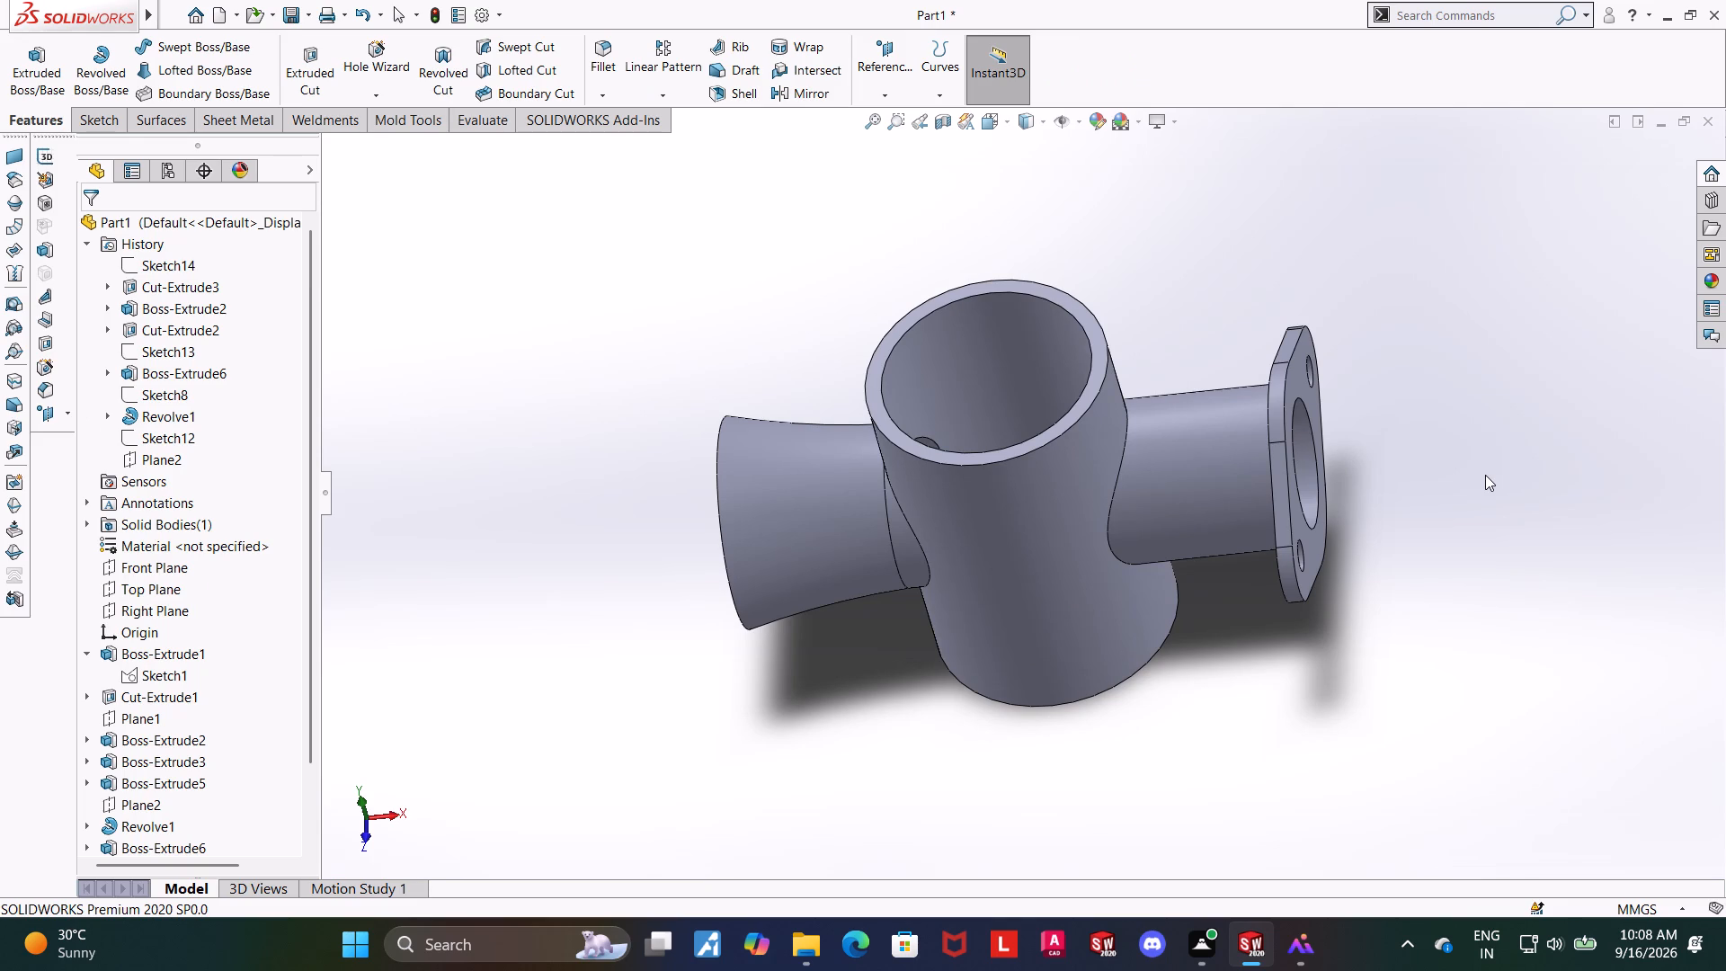
# Switch to the carburetor assembly drawing in the image viewer and examine the body and fuel inlet pipe.
pyautogui.click(1308, 940)
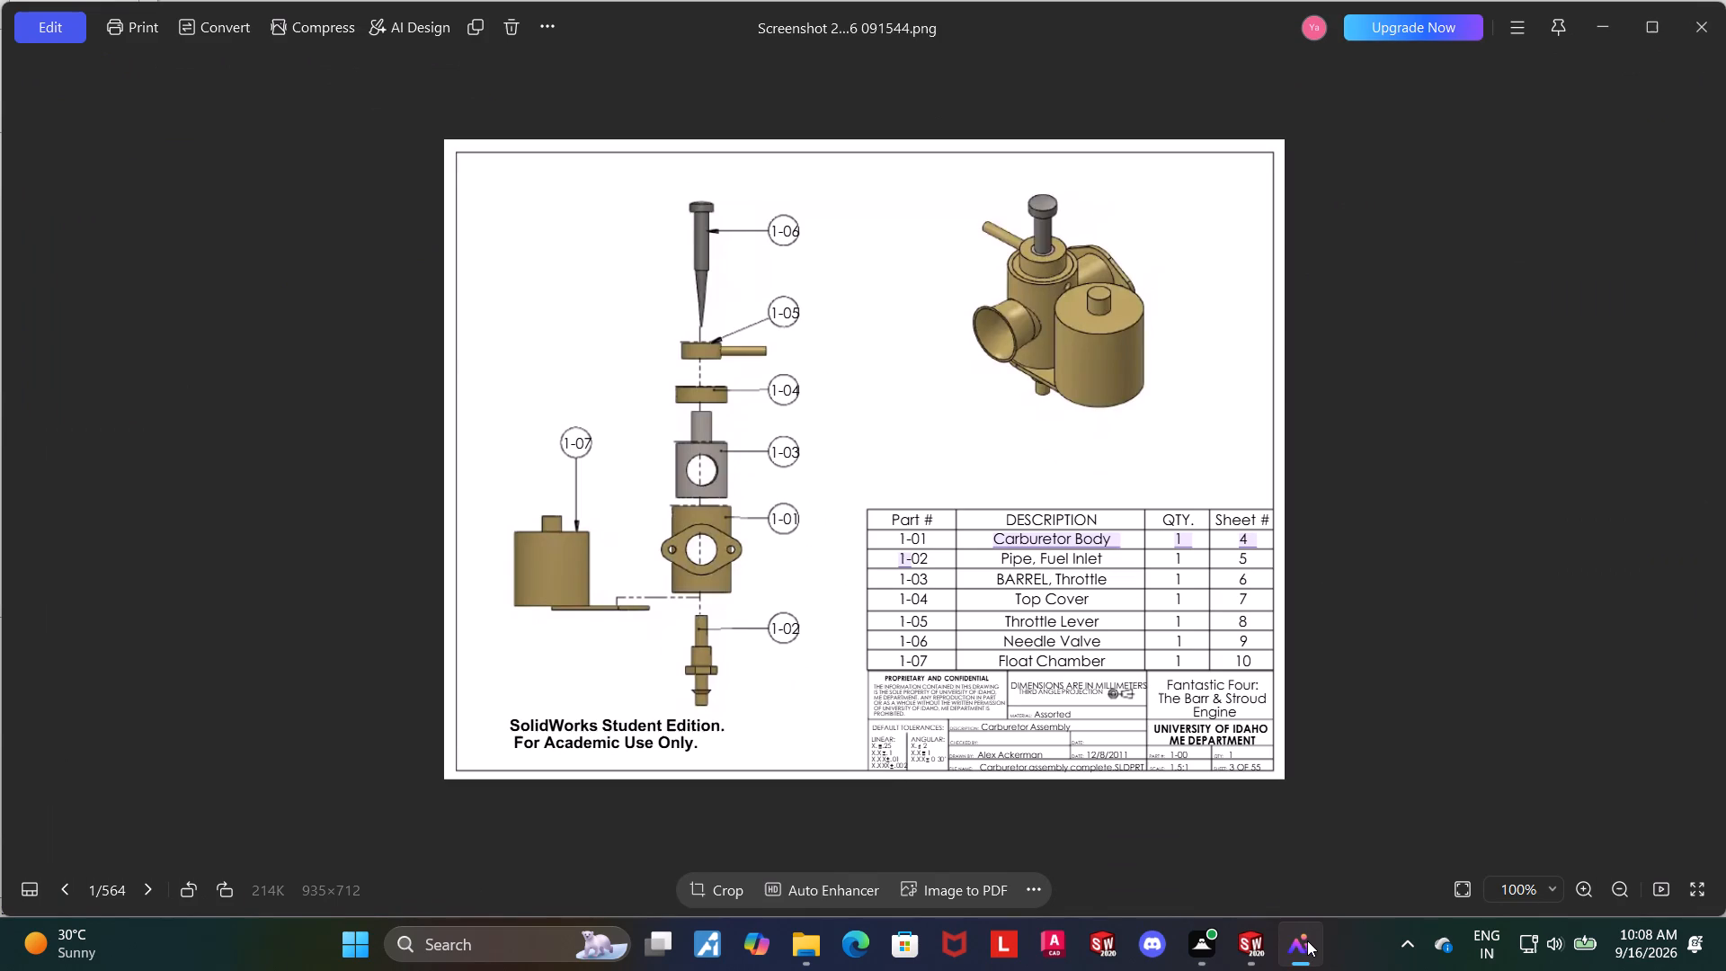
pyautogui.click(1479, 567)
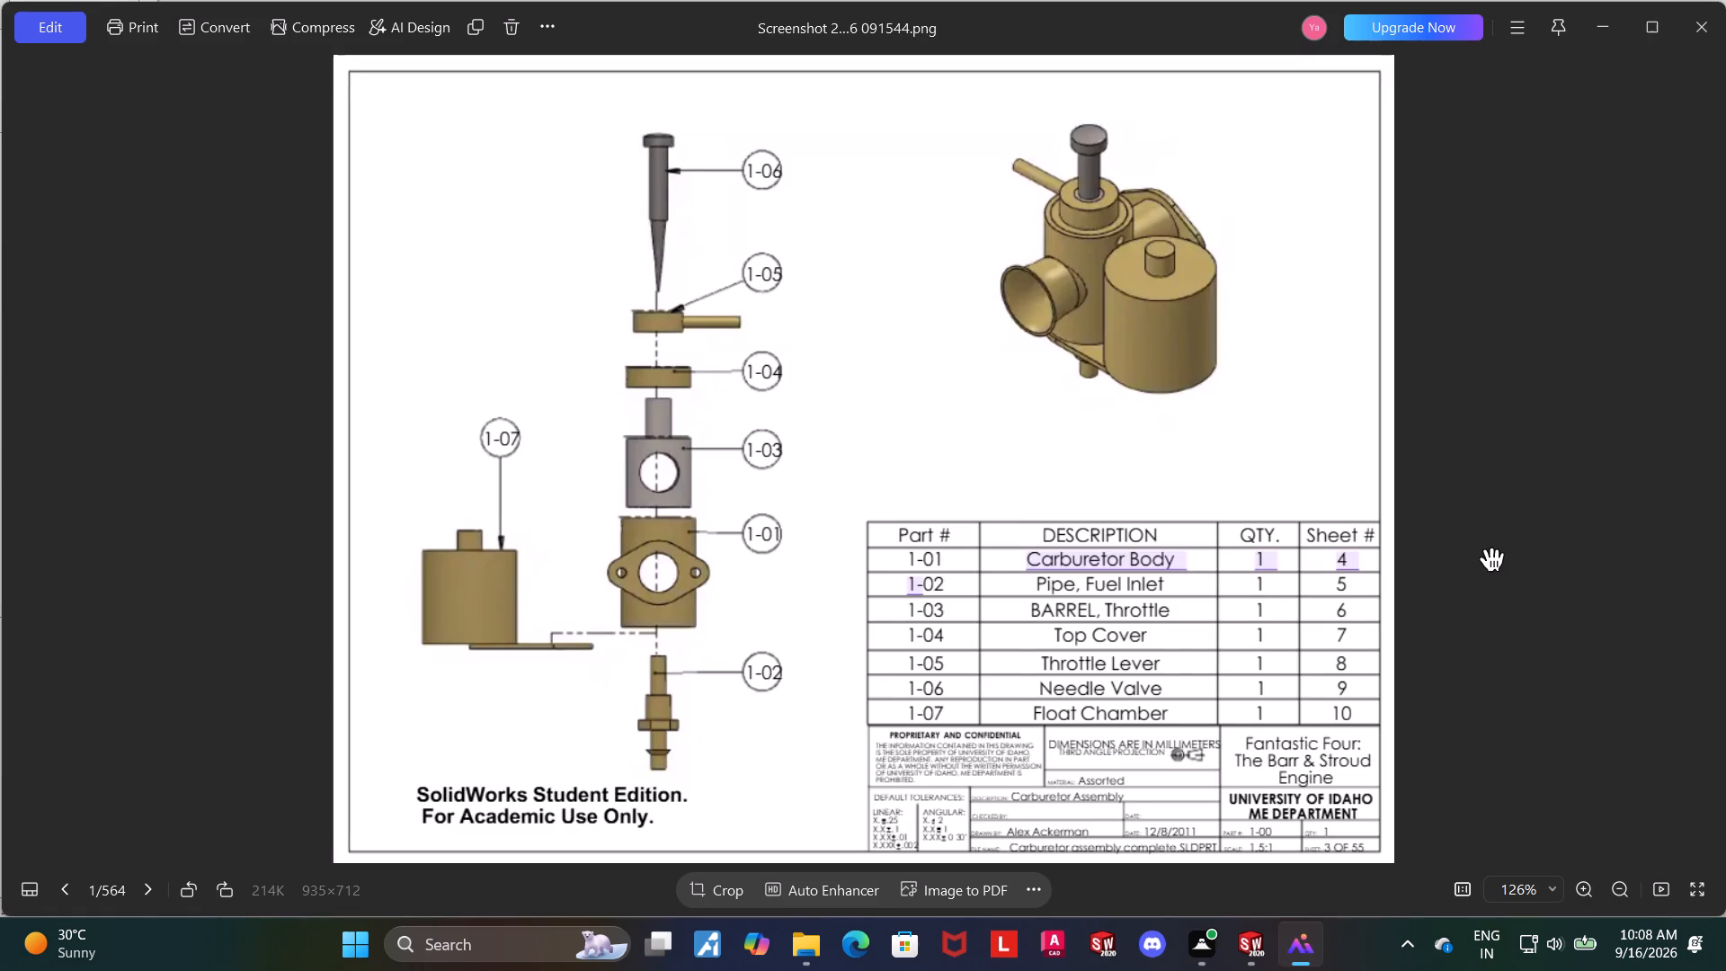
pyautogui.scroll(1, 1491, 559)
pyautogui.scroll(-3, 1491, 559)
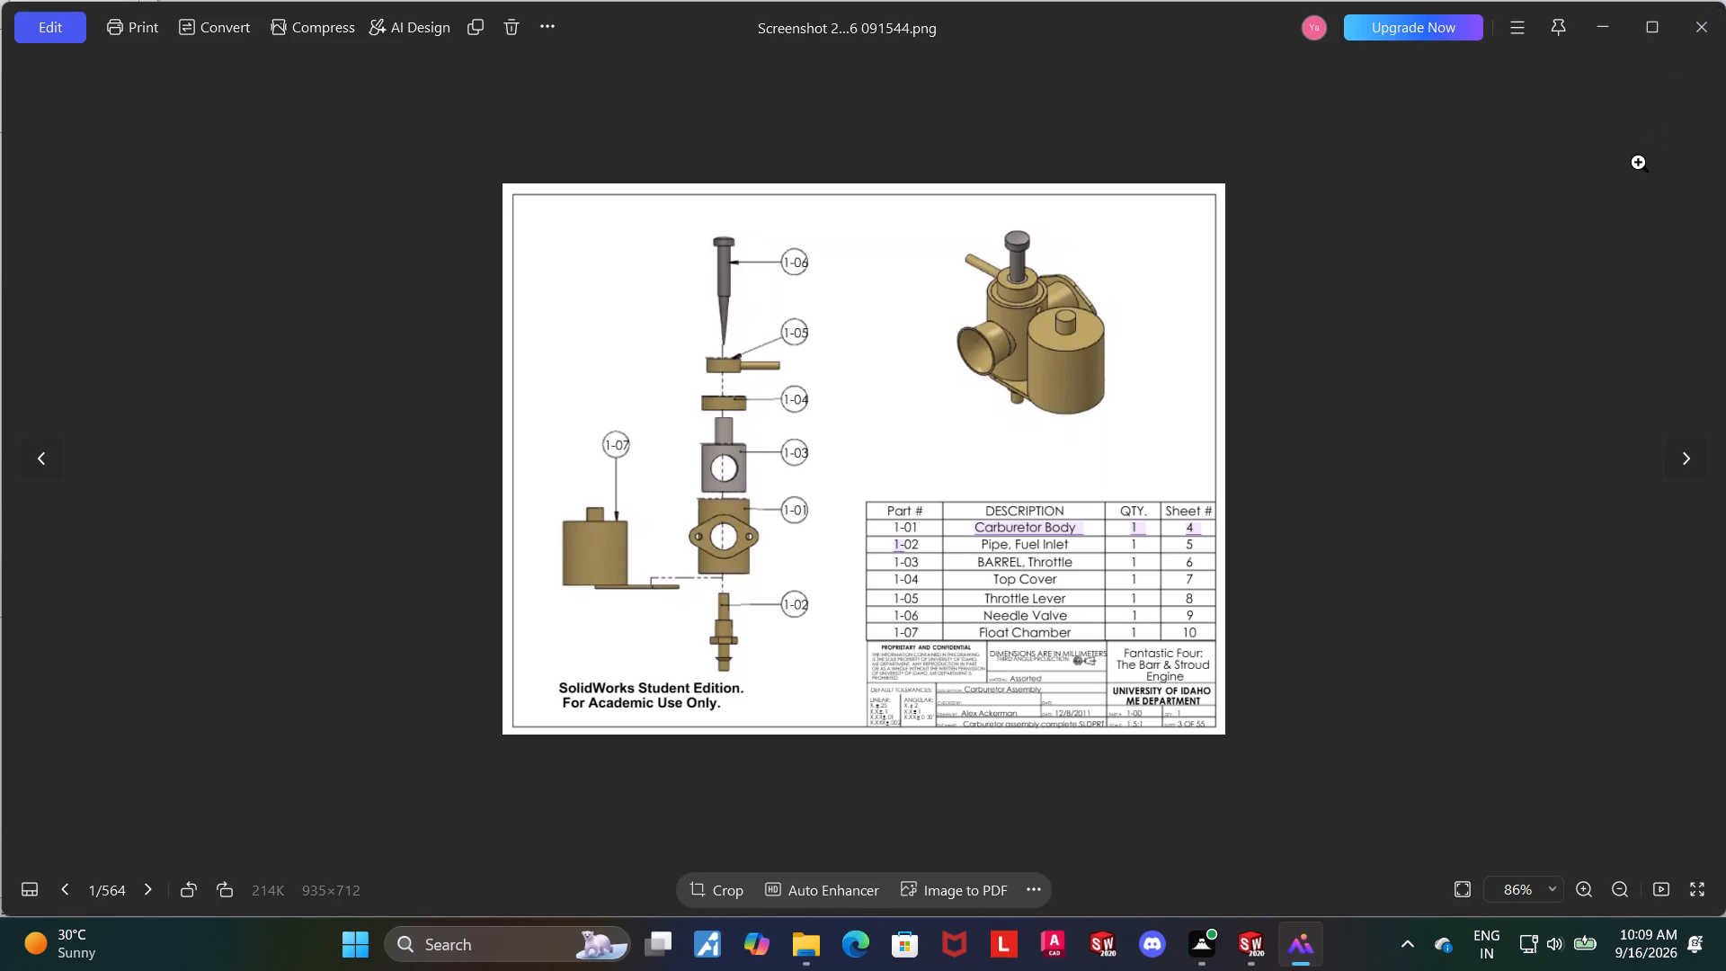
pyautogui.click(1244, 952)
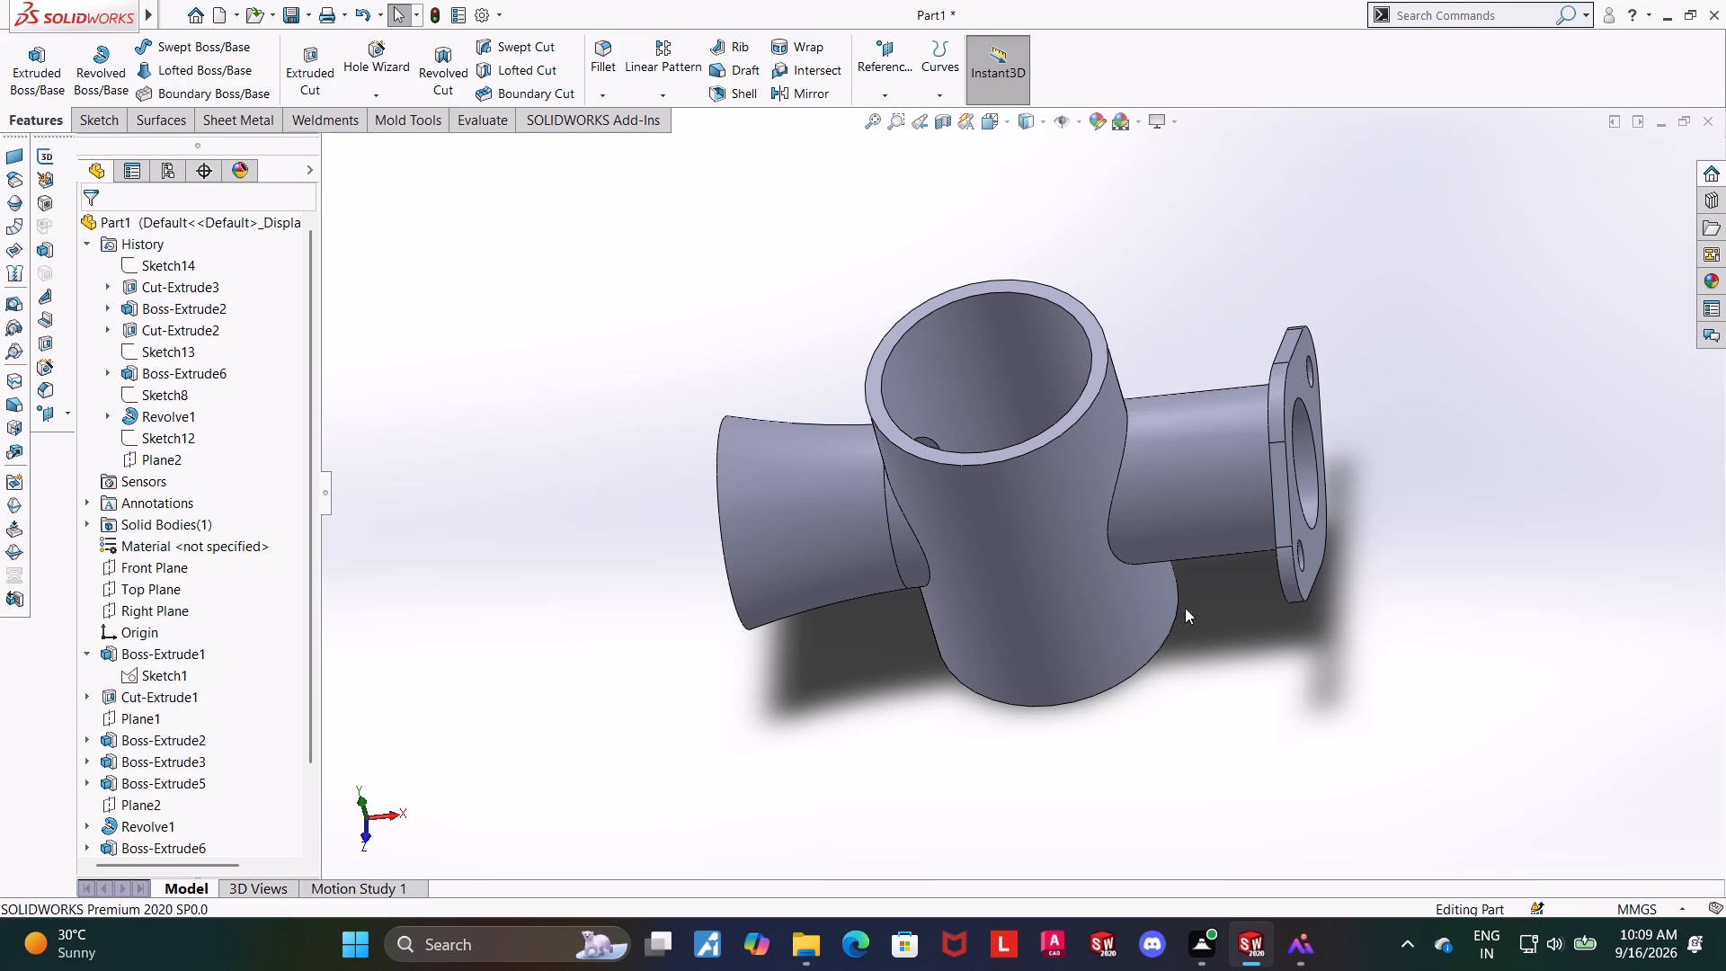
# Edit Sketch14 of the end-face hole and set the circle's diameter to 3 mm.
pyautogui.scroll(-5, 124, 819)
pyautogui.click(144, 826)
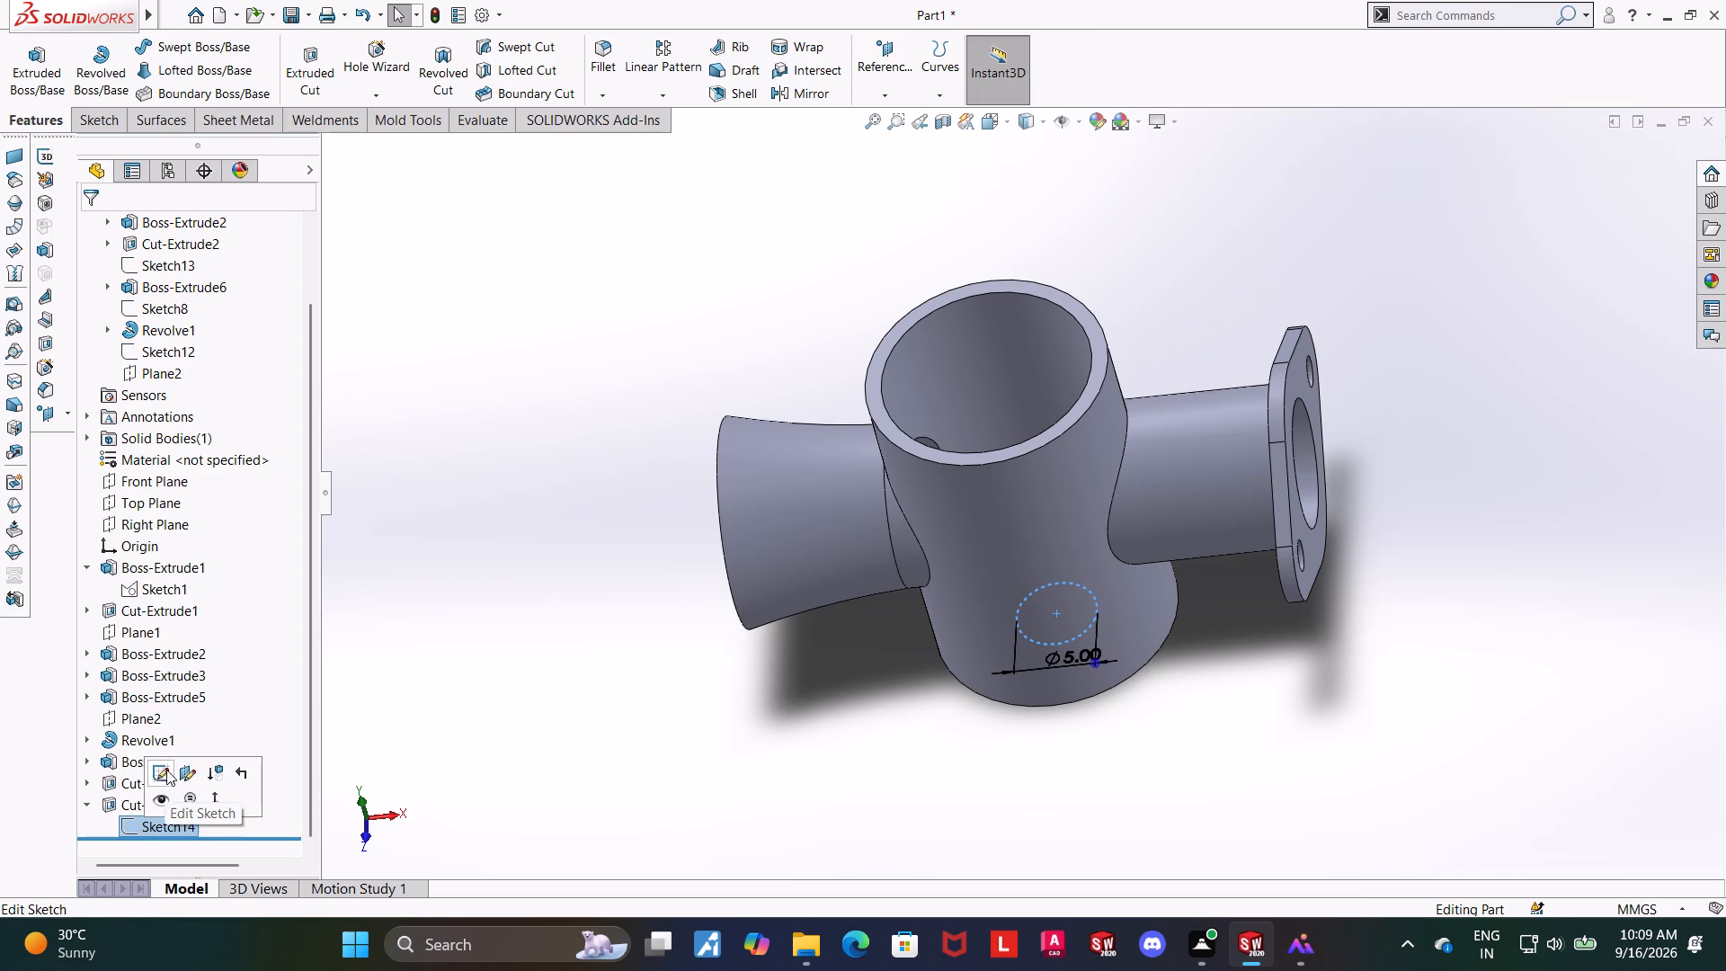
pyautogui.click(169, 767)
pyautogui.doubleClick(1071, 652)
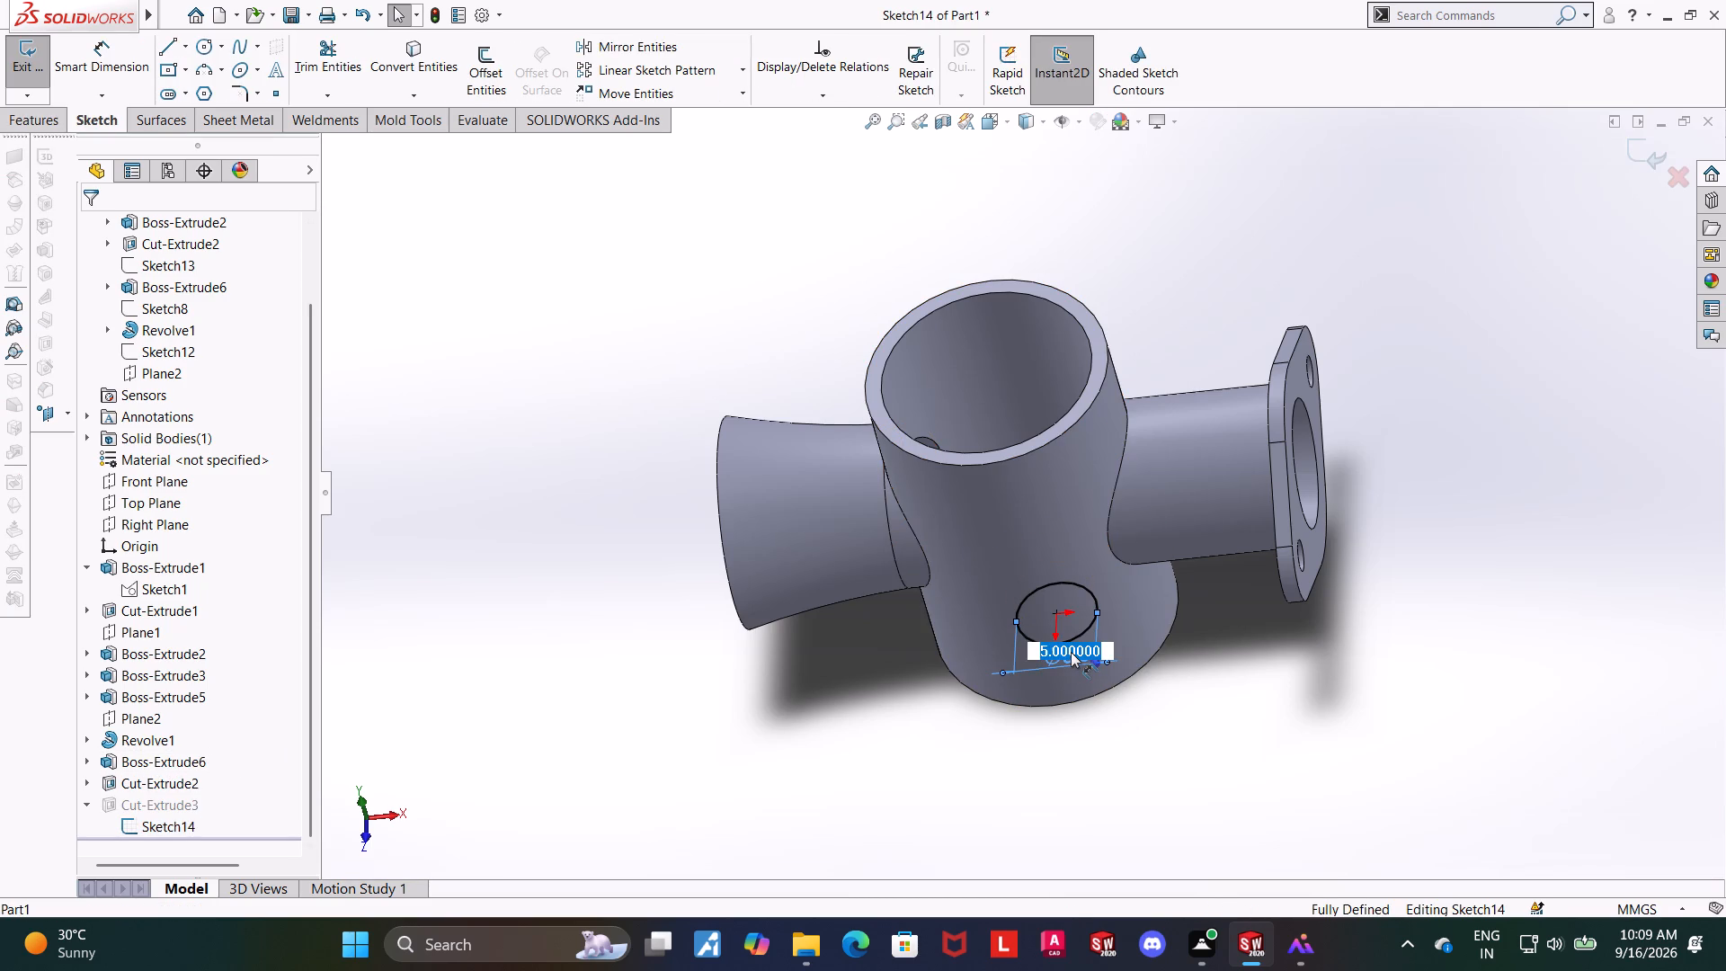
pyautogui.moveTo(1106, 652); pyautogui.dragTo(1023, 653)
pyautogui.press('3')
pyautogui.press('Return')
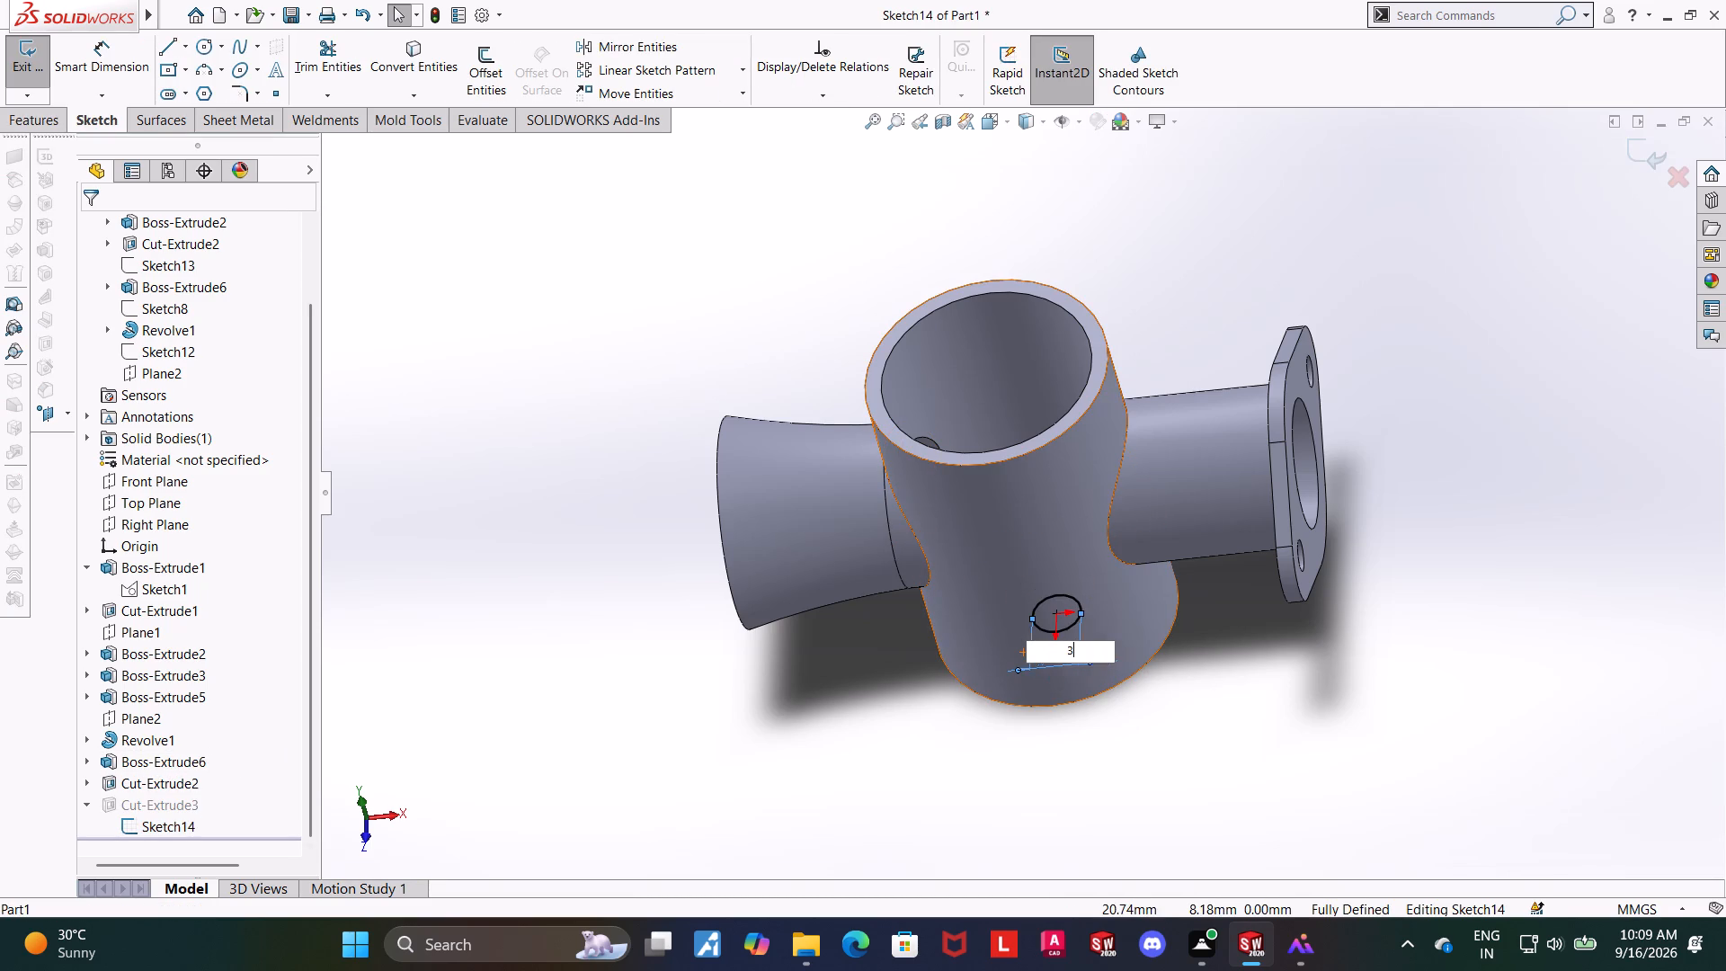
pyautogui.click(1645, 161)
pyautogui.moveTo(1482, 412); pyautogui.dragTo(1498, 575, button='middle')
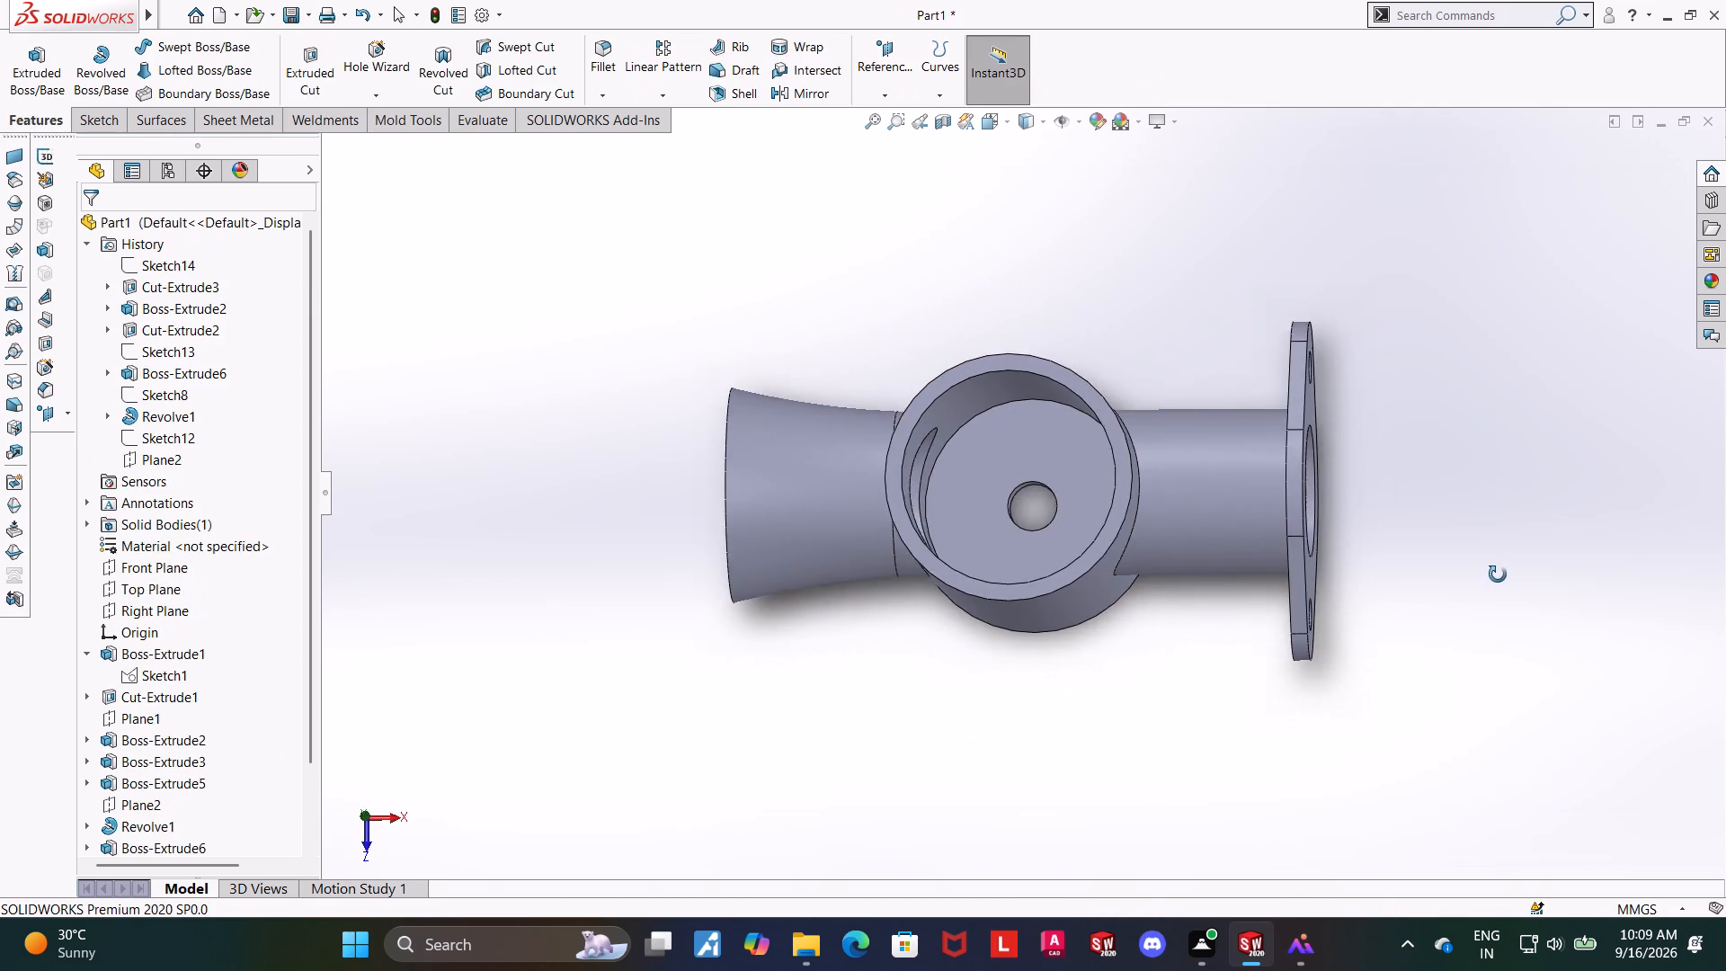
# Save the part in the Downloads folder as "Carburetor body", checking the component name in the carburetor assembly drawing.
pyautogui.moveTo(1498, 575); pyautogui.dragTo(1501, 401, button='middle')
pyautogui.moveTo(1360, 735); pyautogui.dragTo(1375, 481, button='middle')
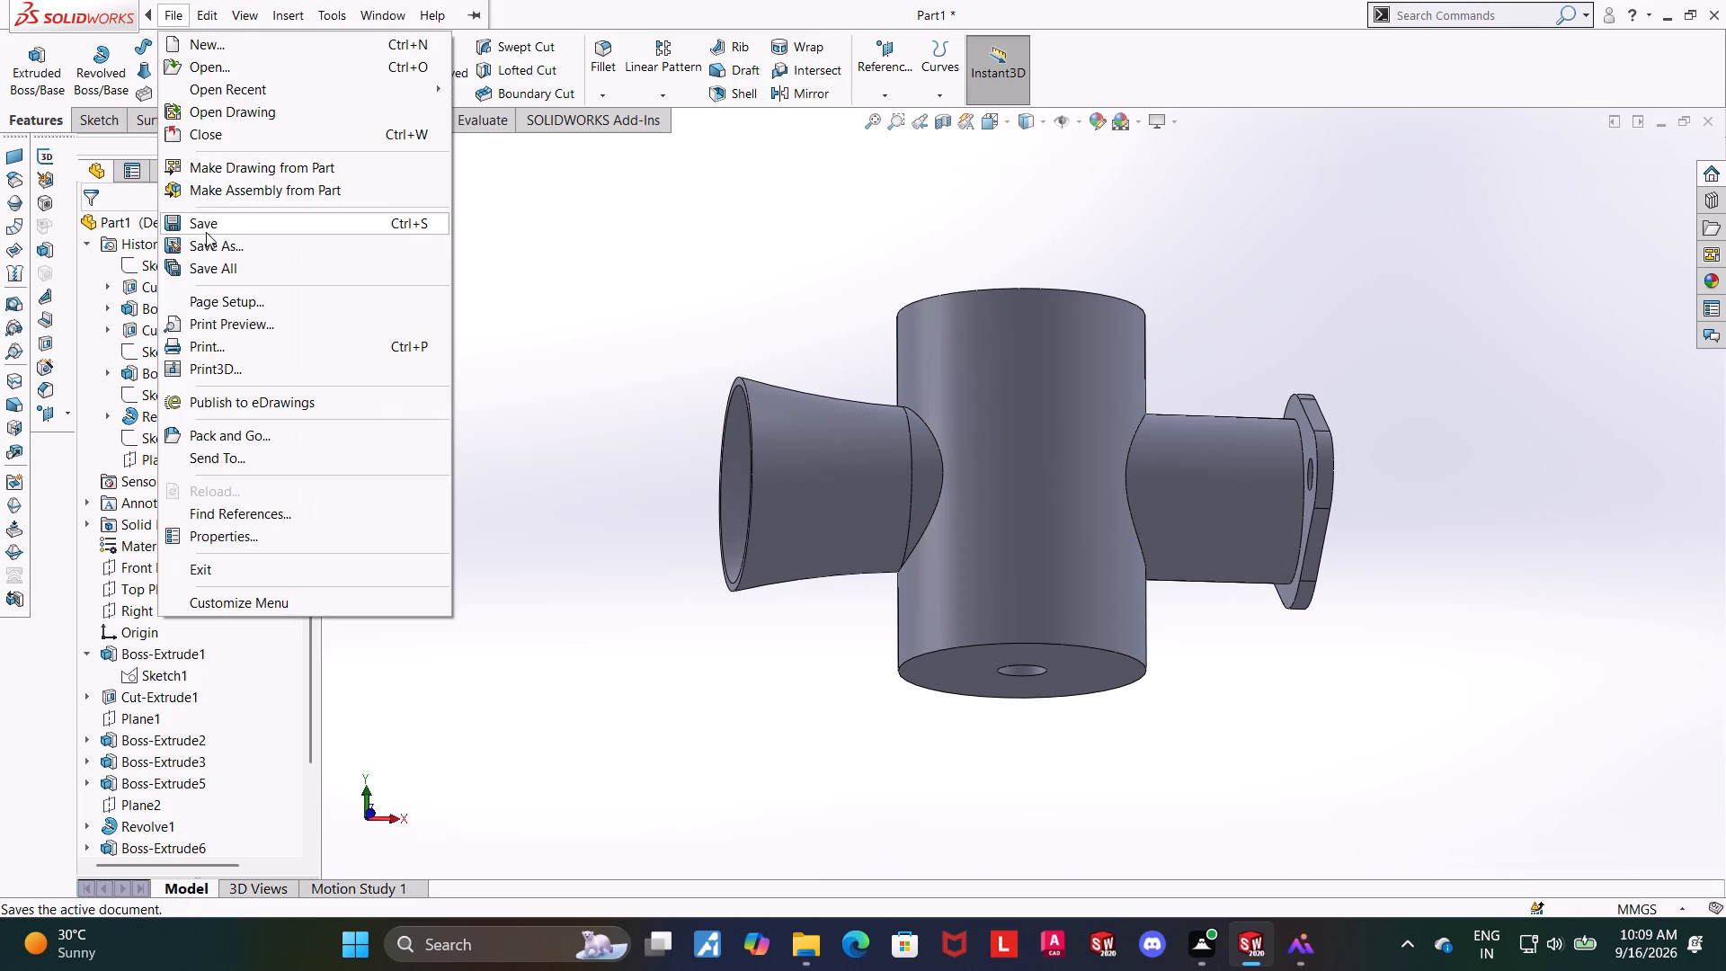
pyautogui.click(206, 239)
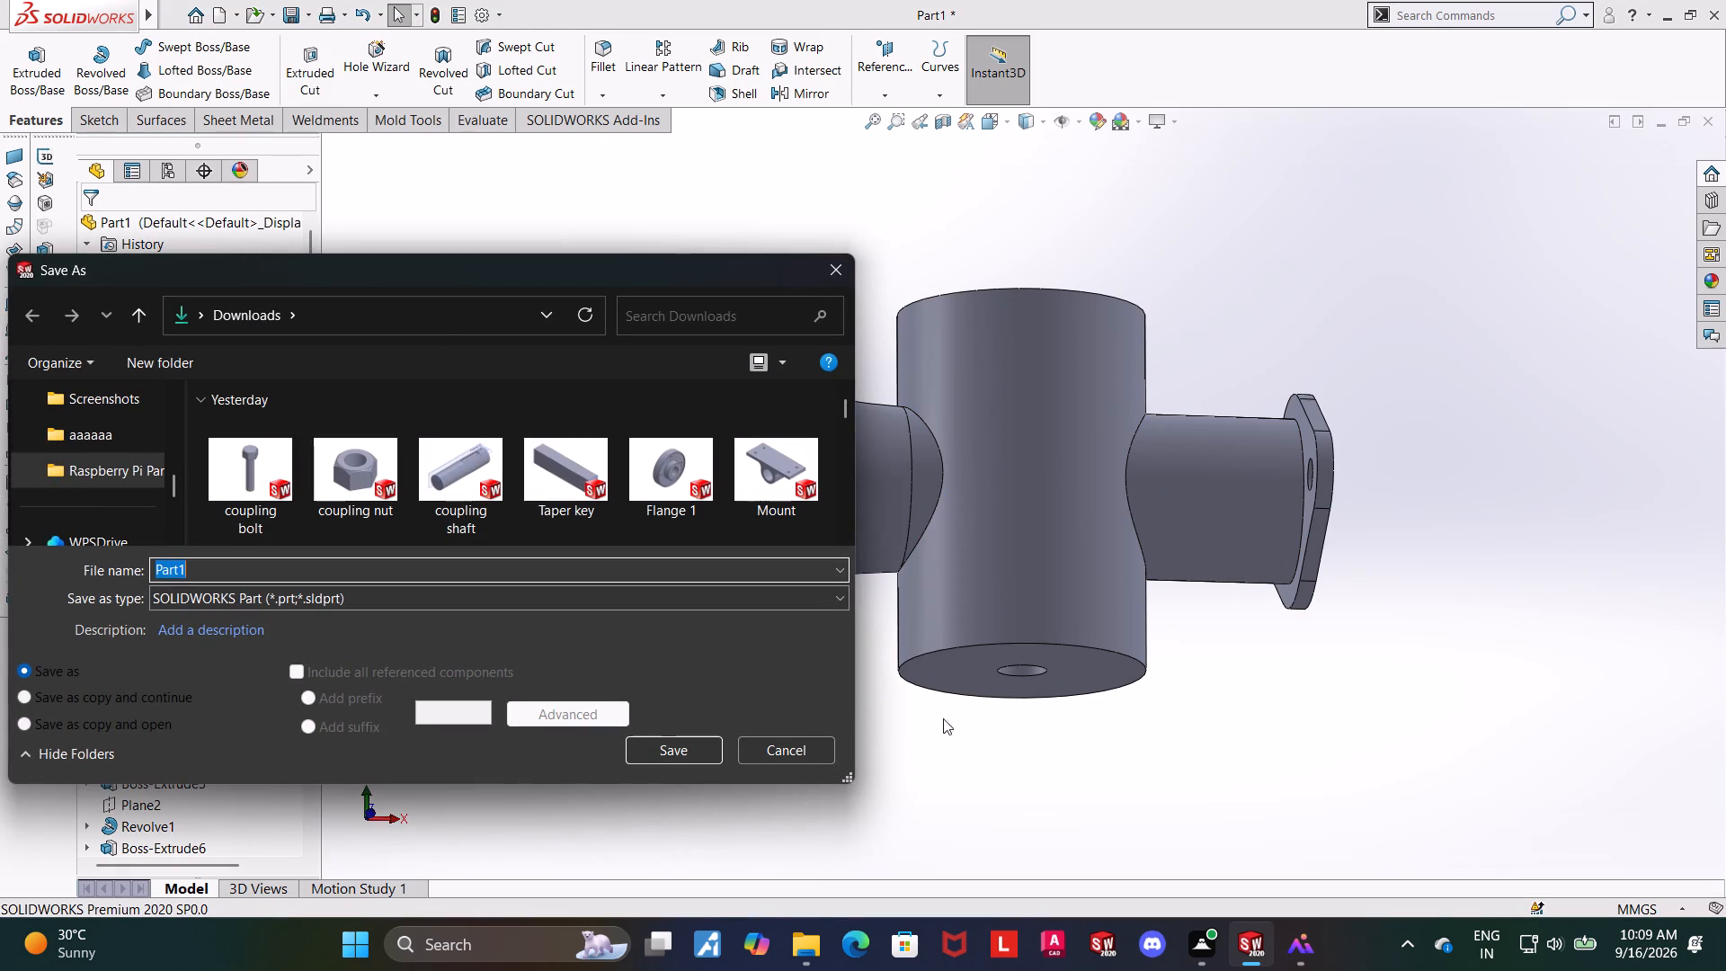
pyautogui.click(1303, 948)
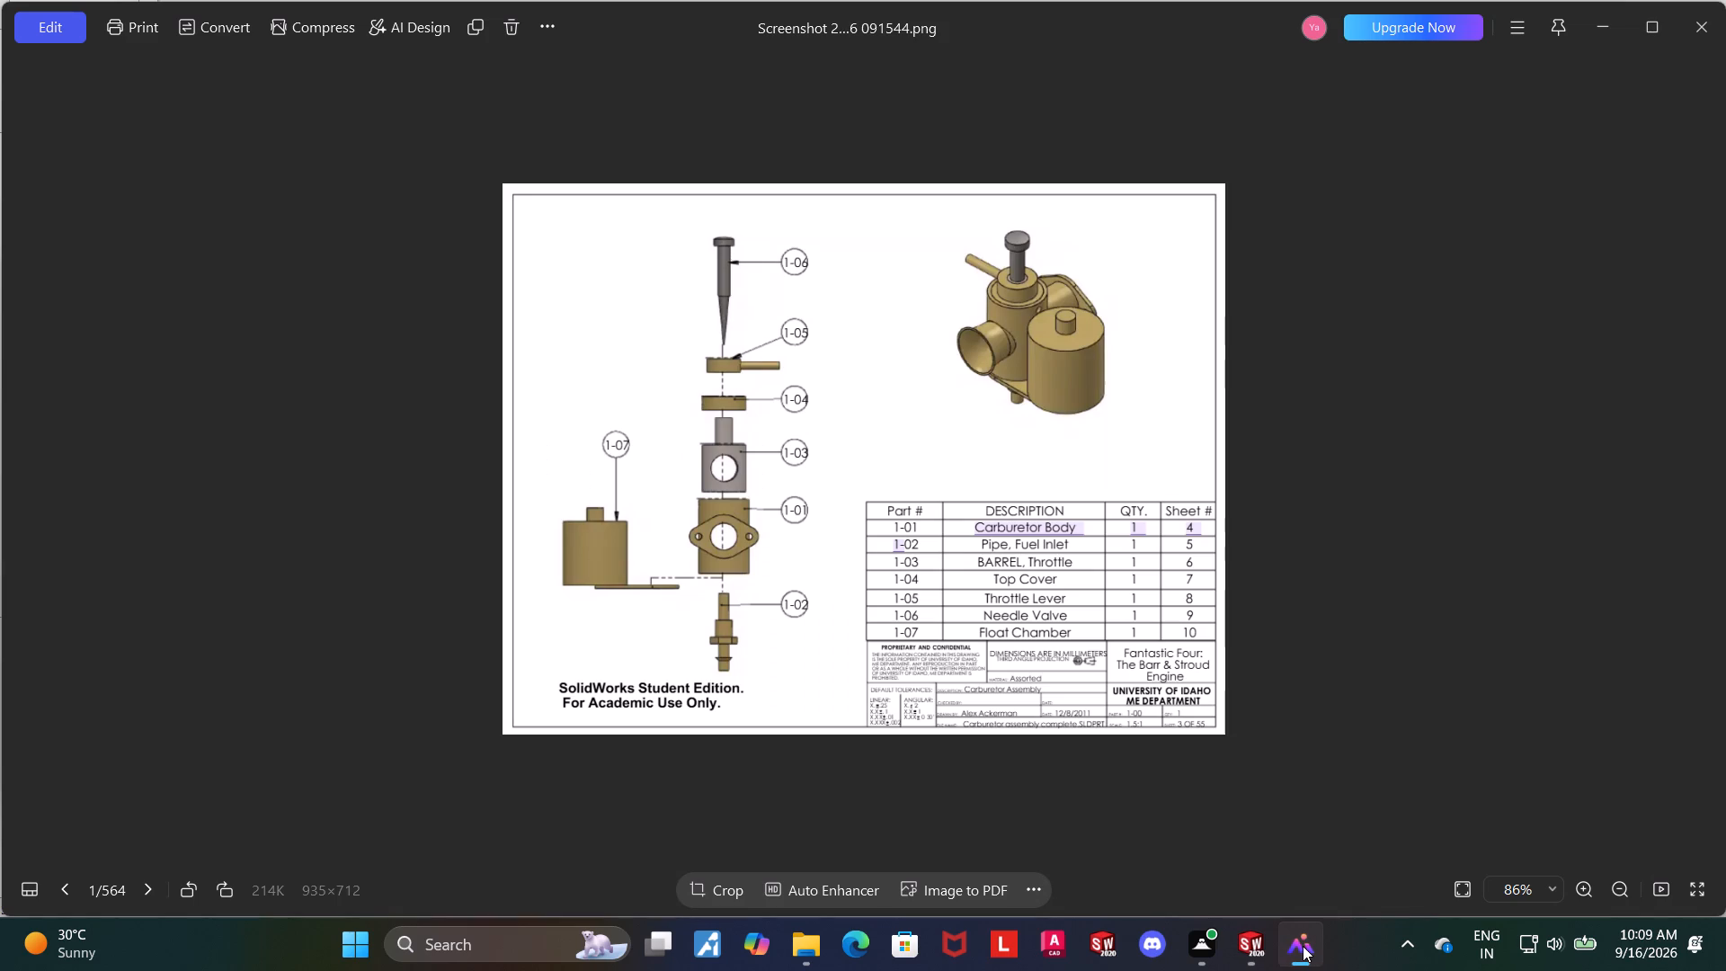
pyautogui.click(1303, 945)
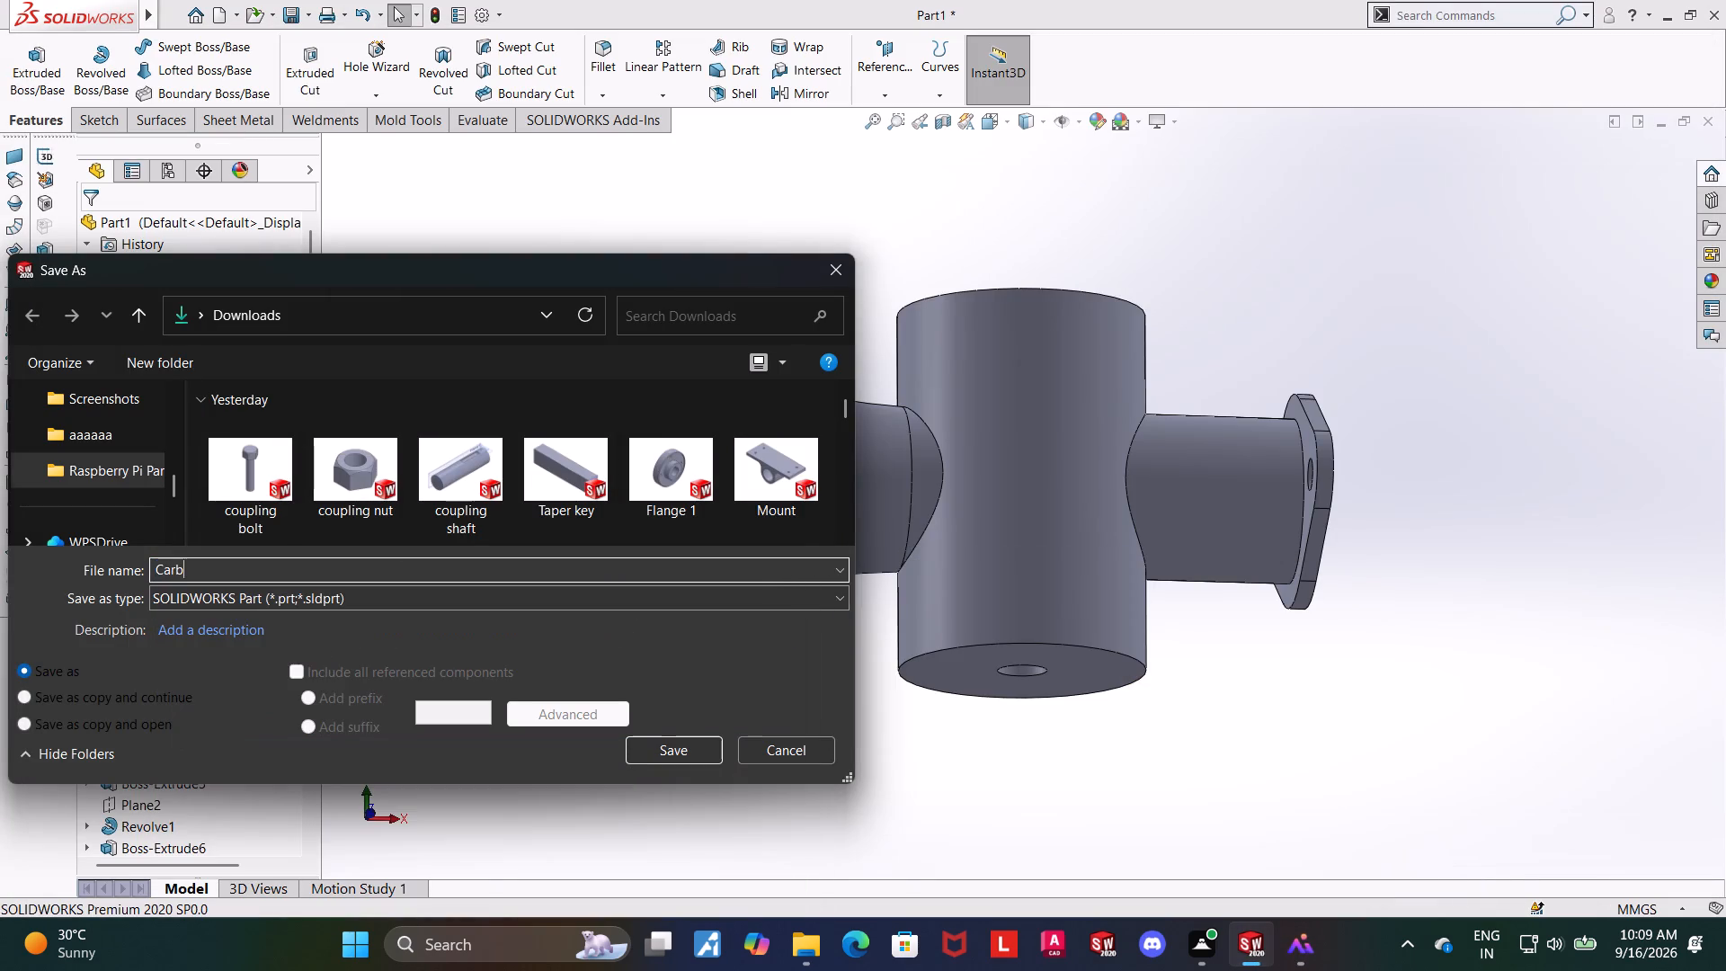
pyautogui.click(1312, 955)
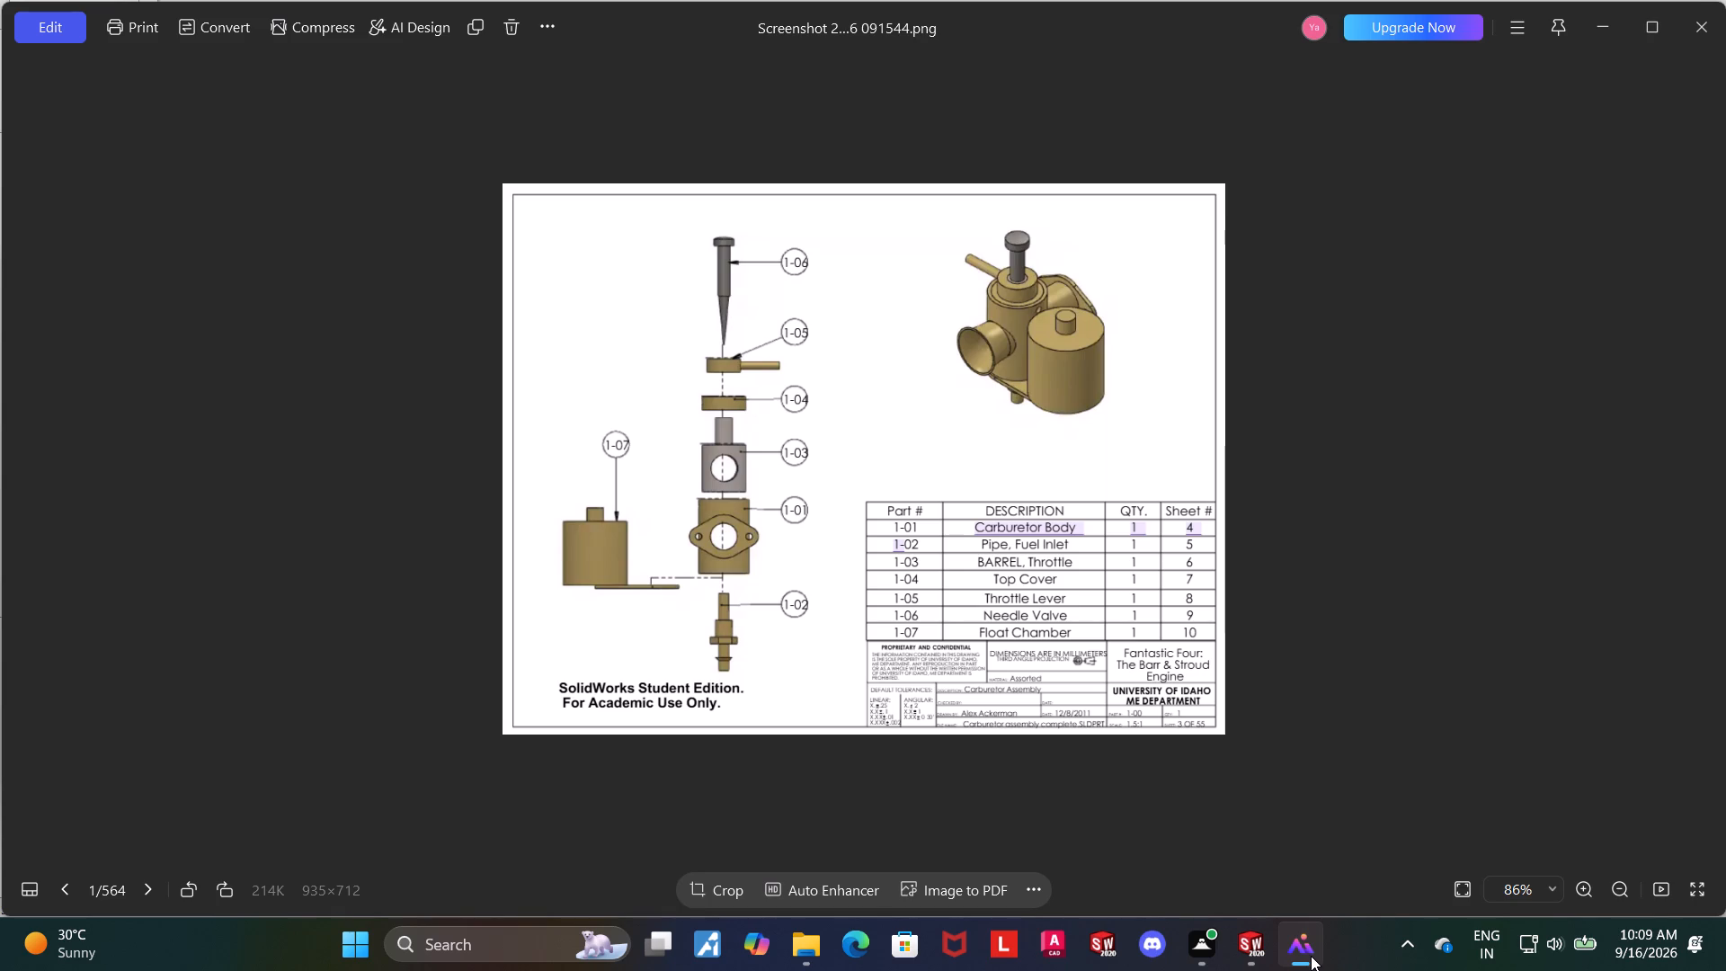
pyautogui.click(1311, 956)
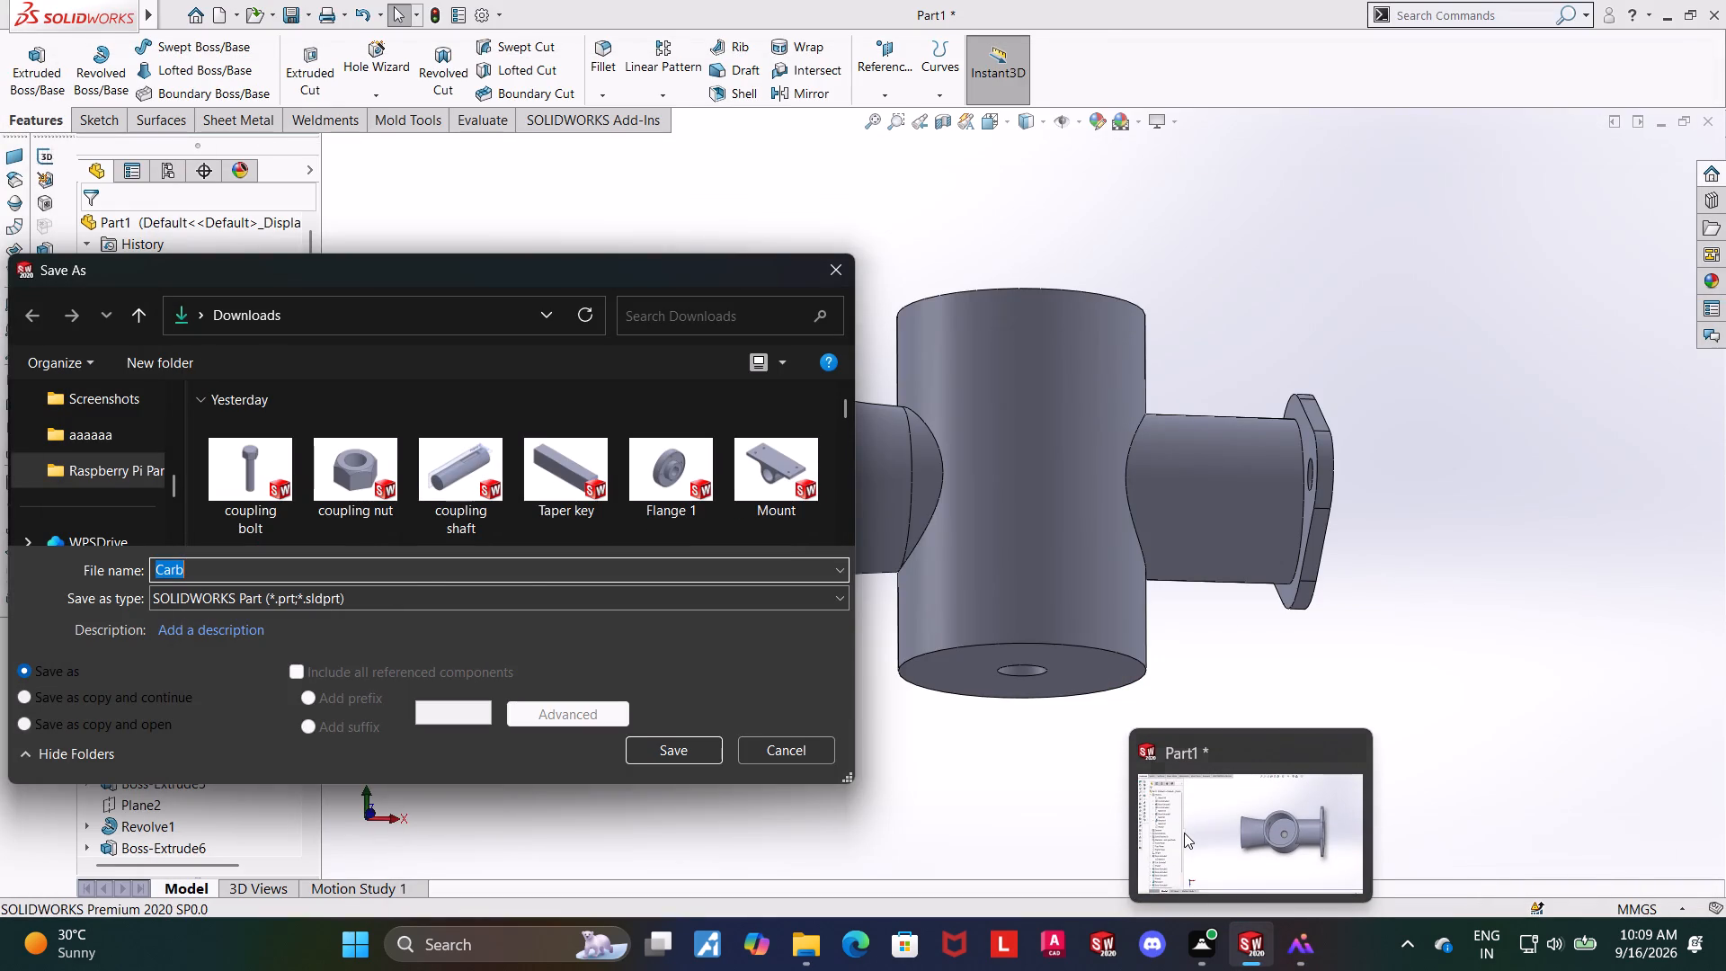
pyautogui.click(414, 569)
pyautogui.write('uretor')
pyautogui.press('space')
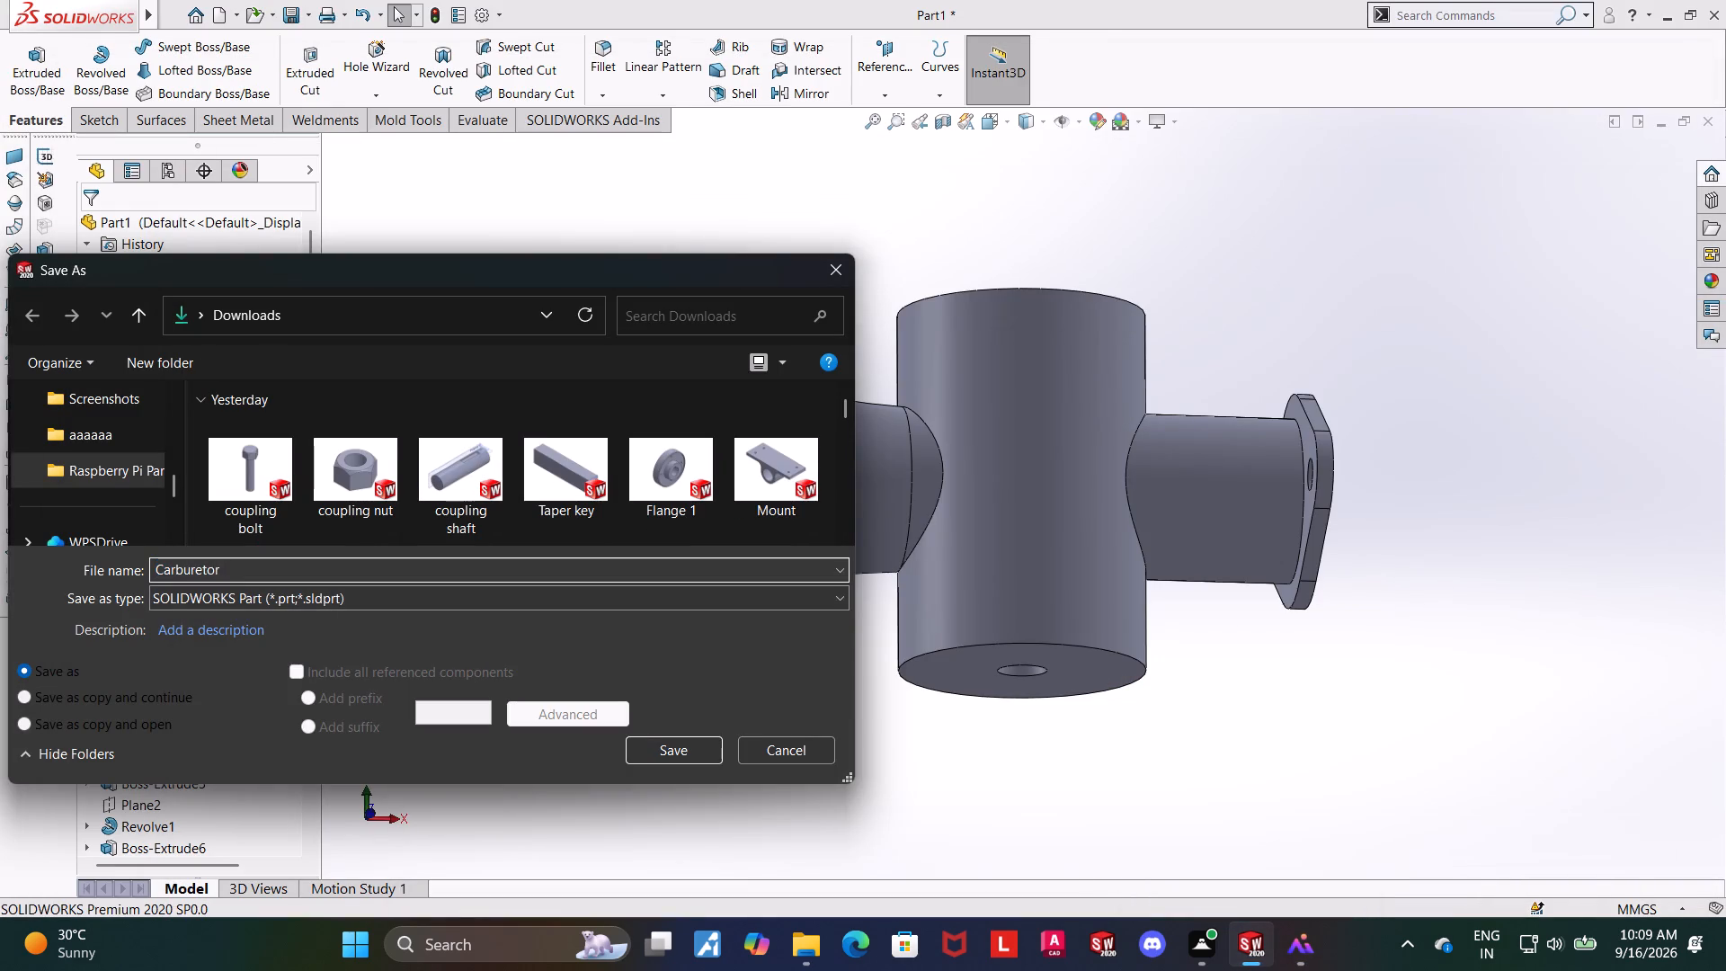
pyautogui.write('body')
pyautogui.press('space')
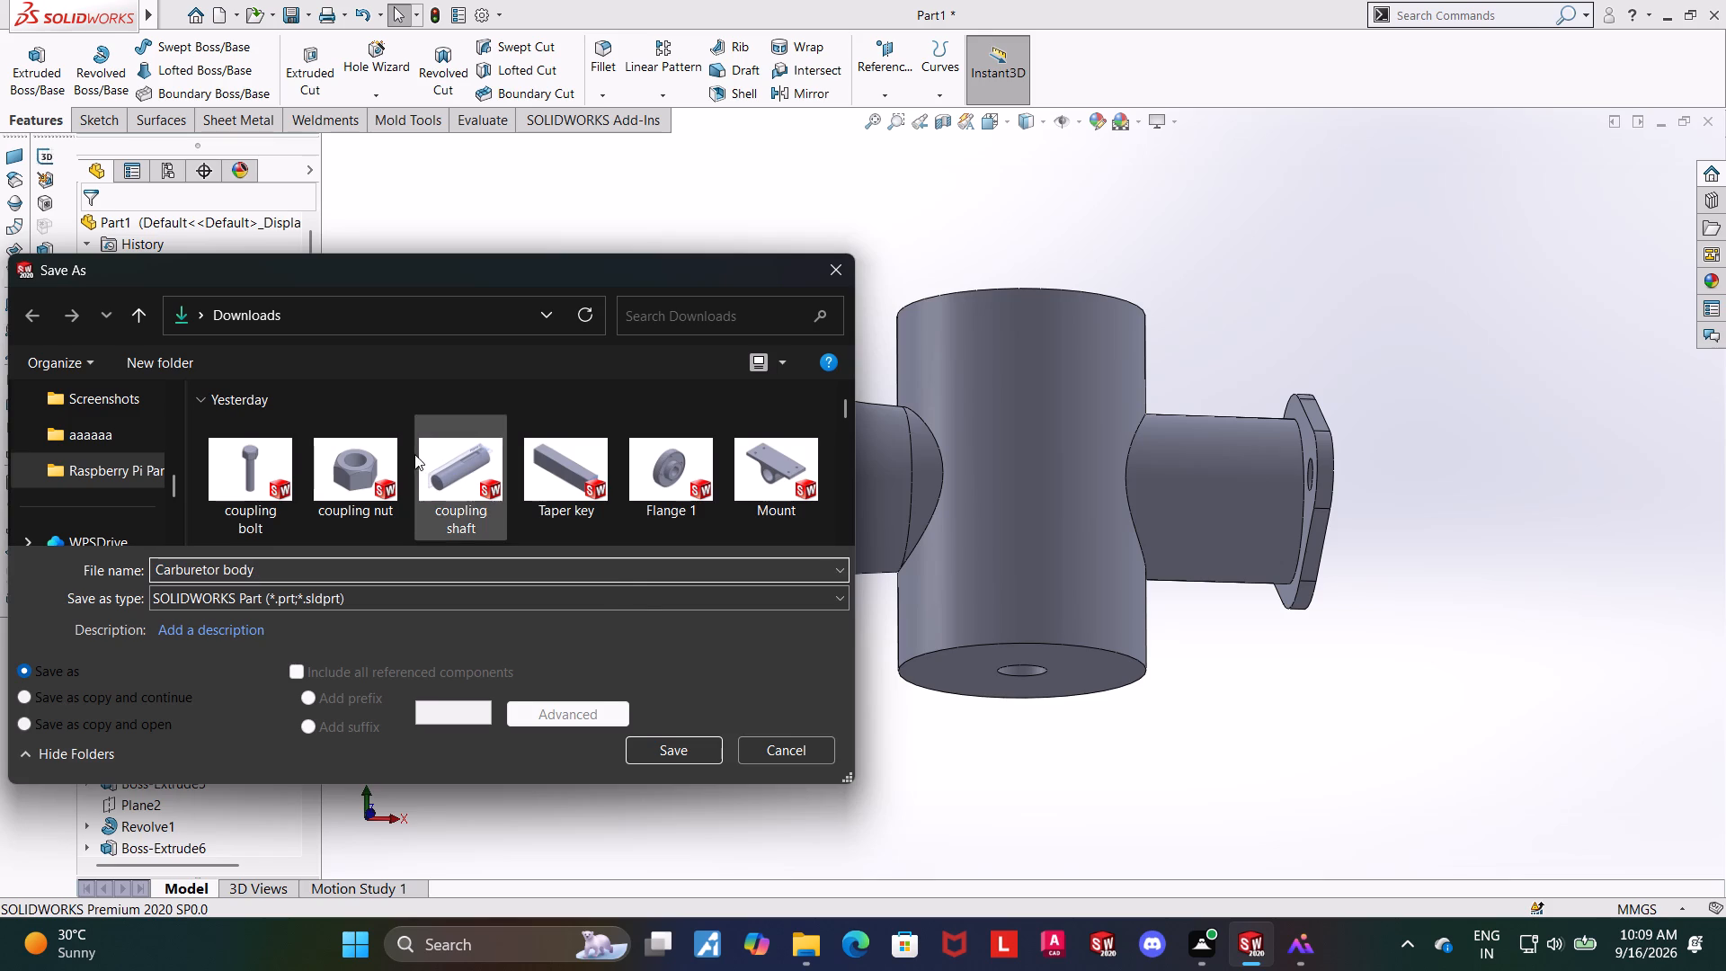
pyautogui.click(690, 742)
# Check the carburetor assembly drawing in the image viewer and create a new part document.
pyautogui.click(1294, 942)
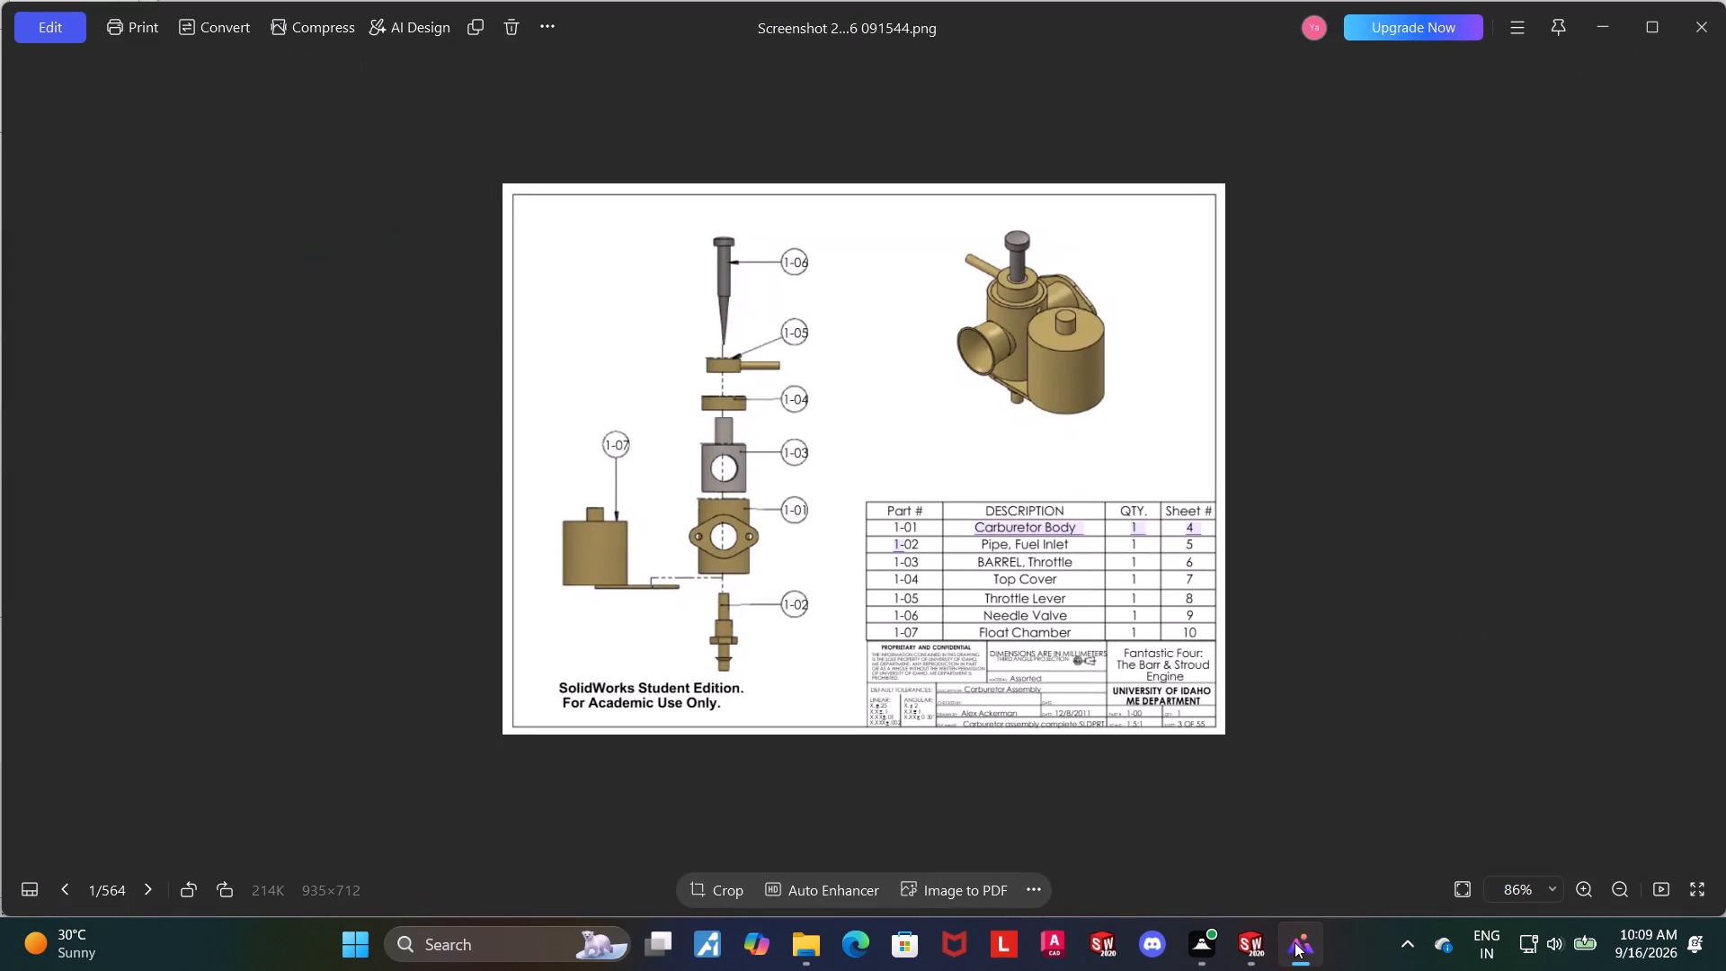
pyautogui.doubleClick(1294, 942)
pyautogui.click(1312, 943)
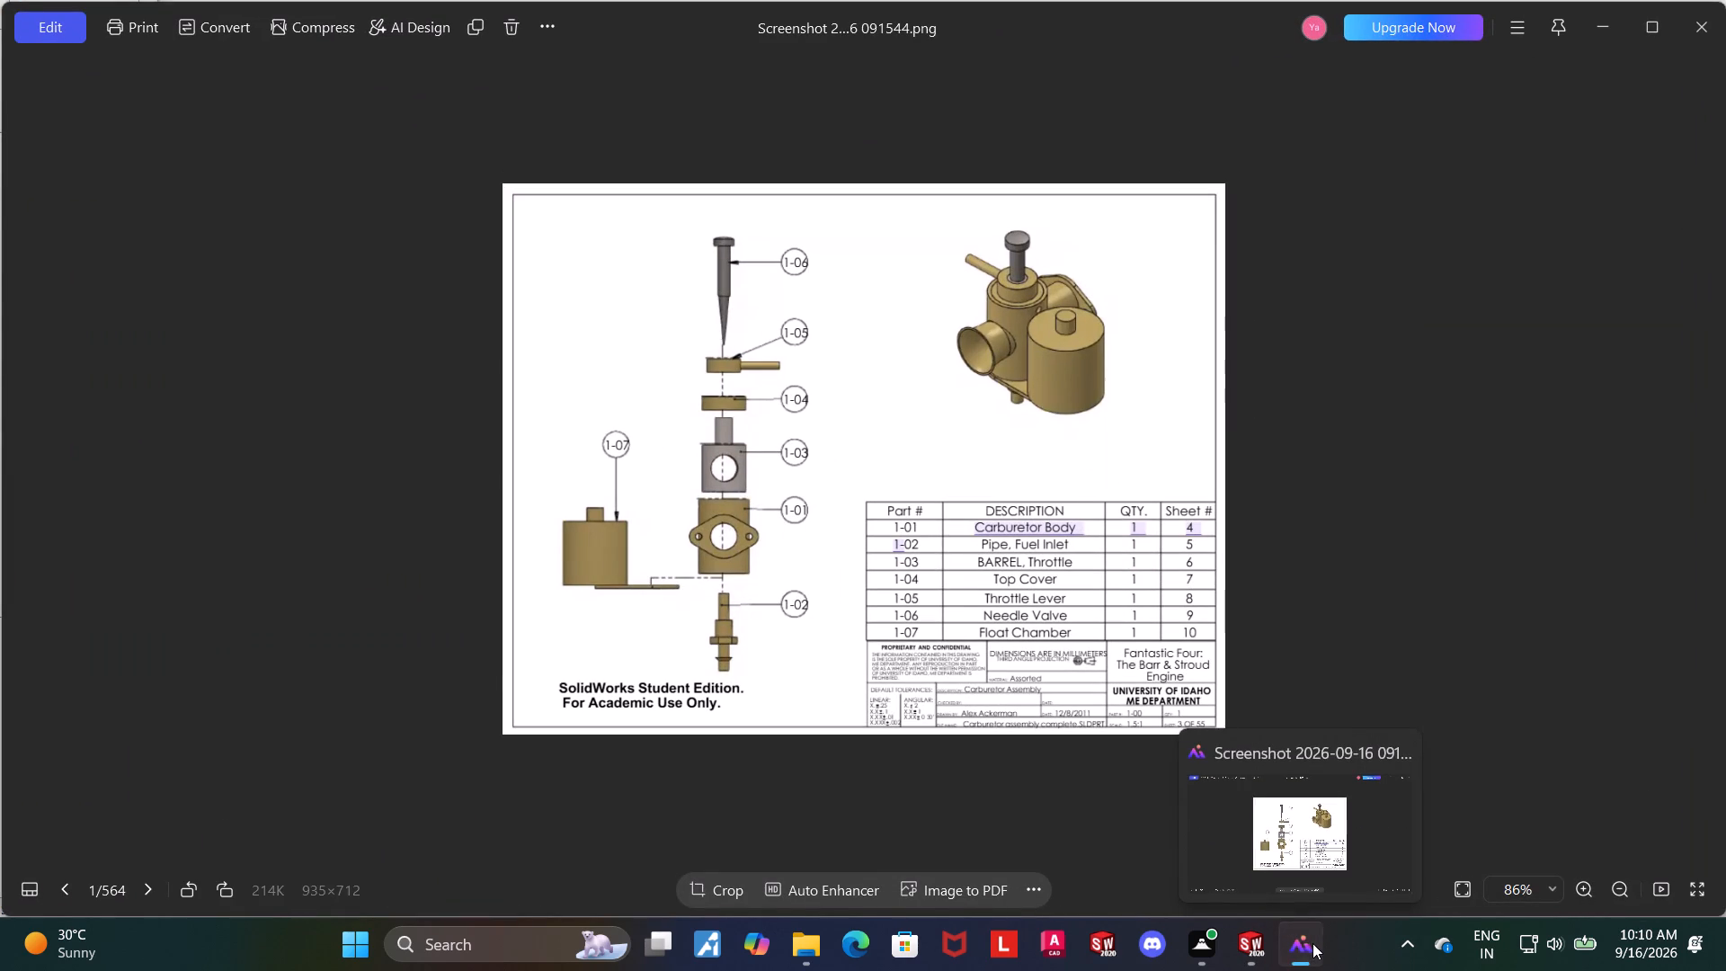
pyautogui.click(169, 14)
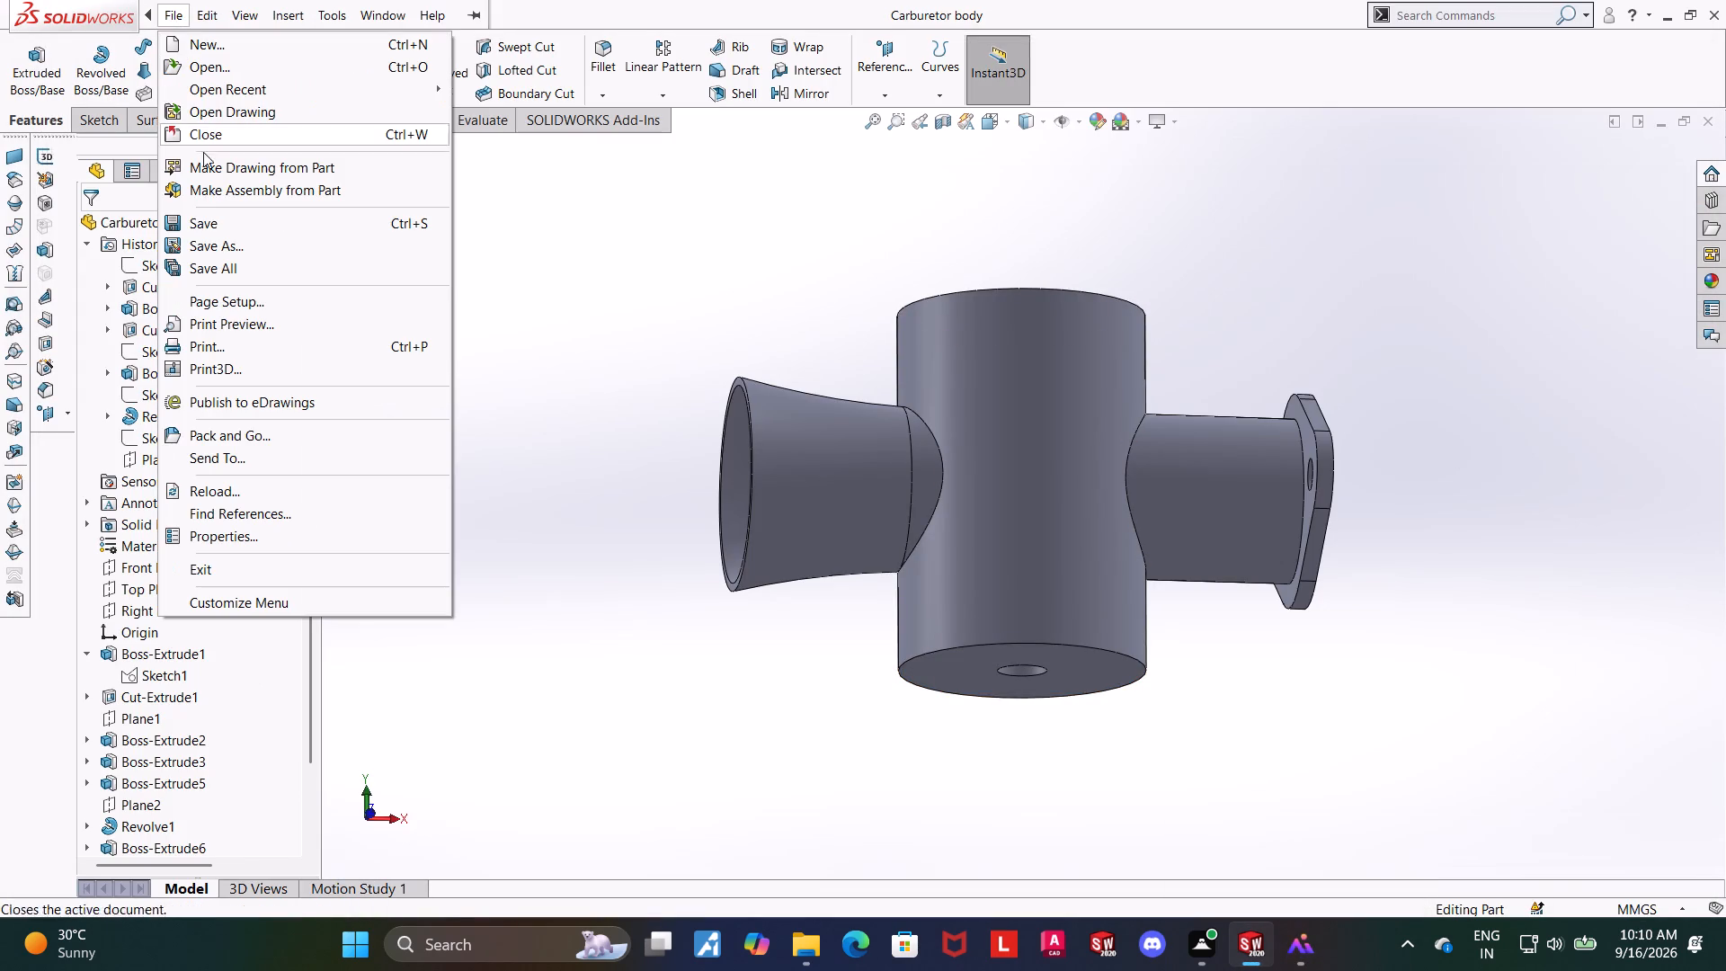
pyautogui.click(199, 47)
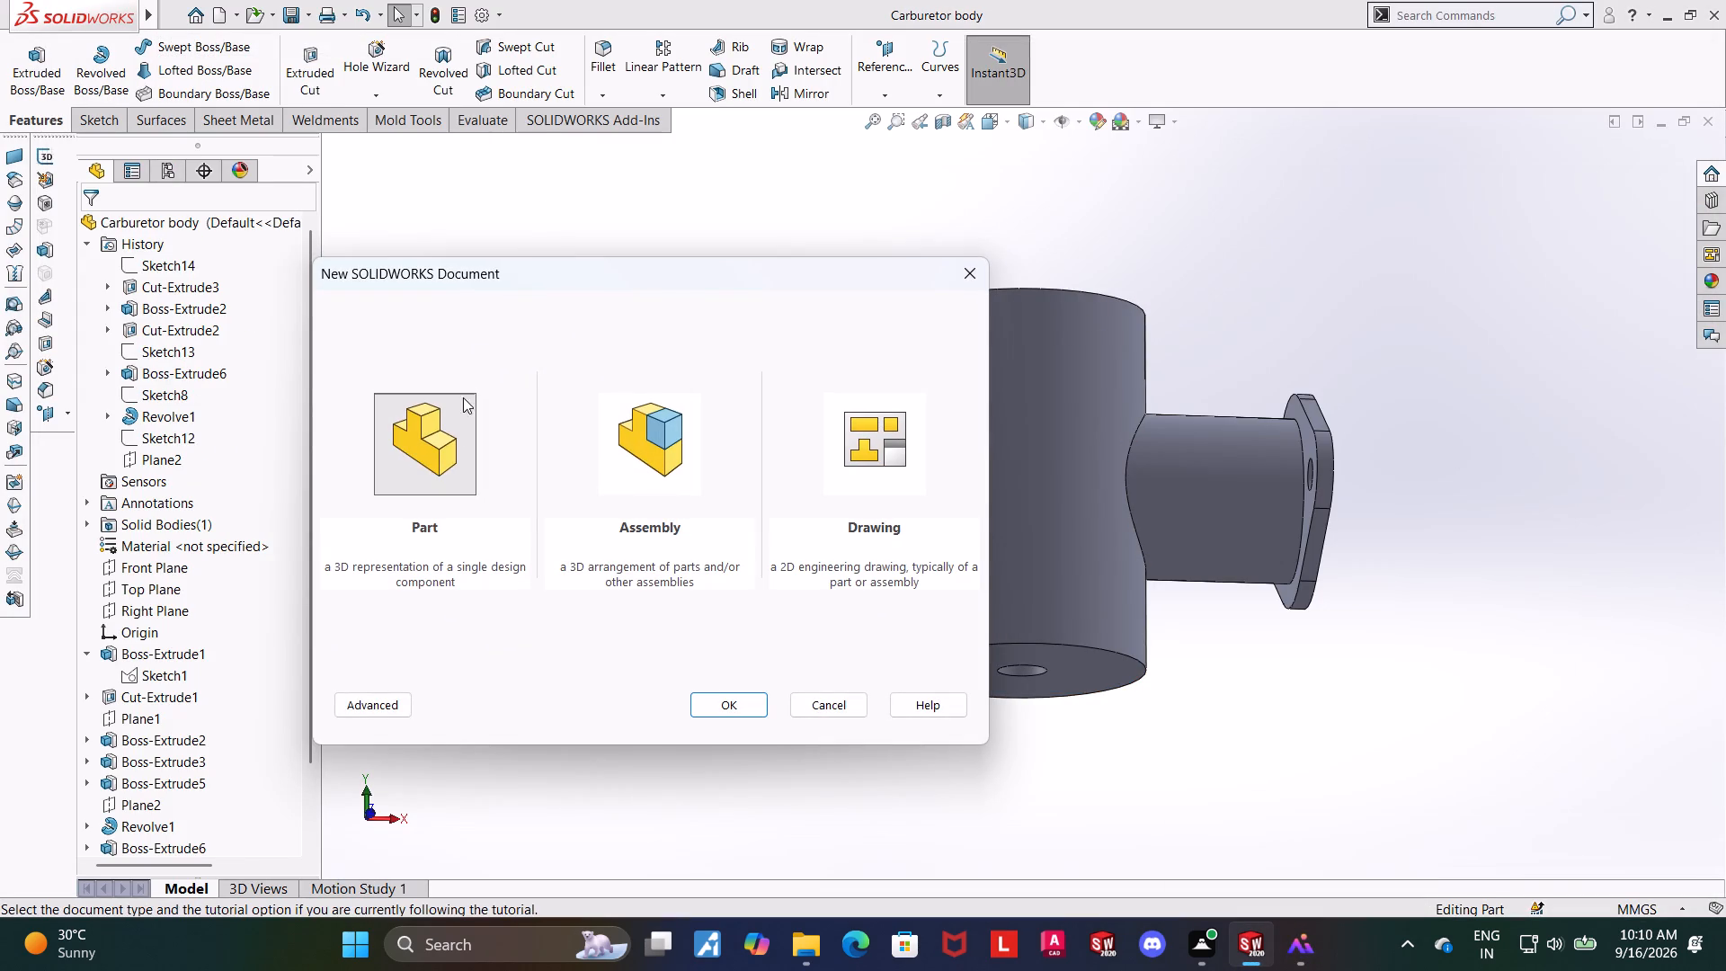
pyautogui.click(451, 434)
pyautogui.doubleClick(435, 435)
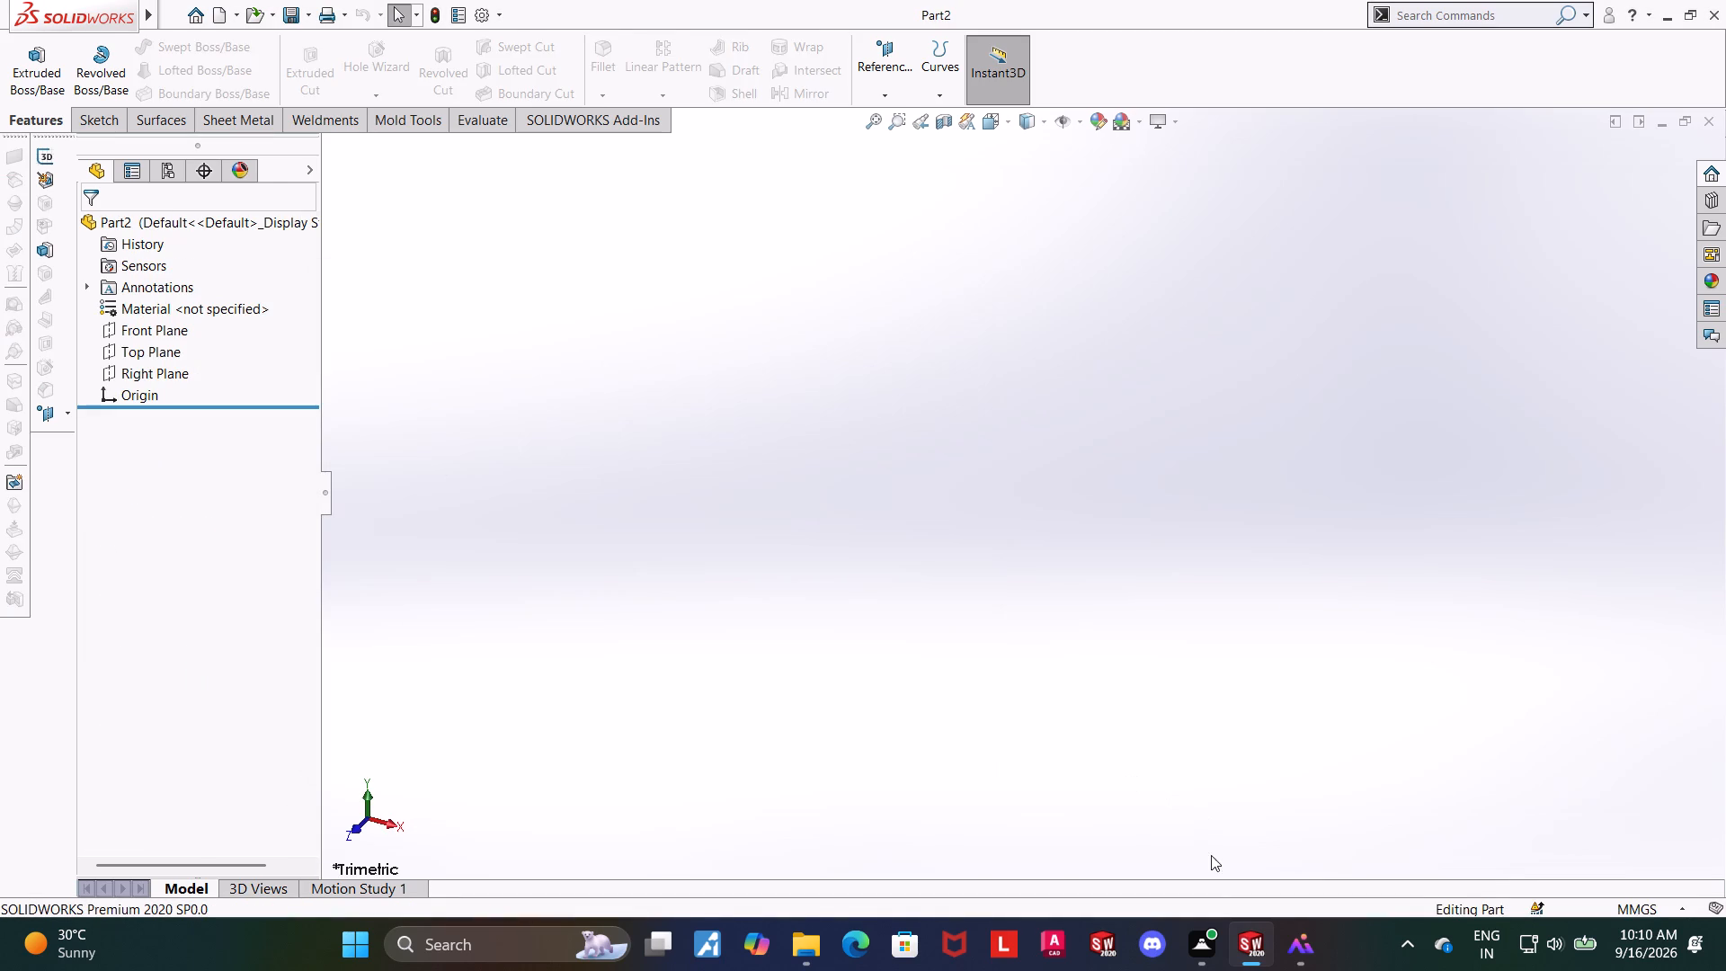
# Return to the Carburetor body part and save a copy in Adobe Portable Document Format (*.pdf) under the same name.
pyautogui.click(1178, 825)
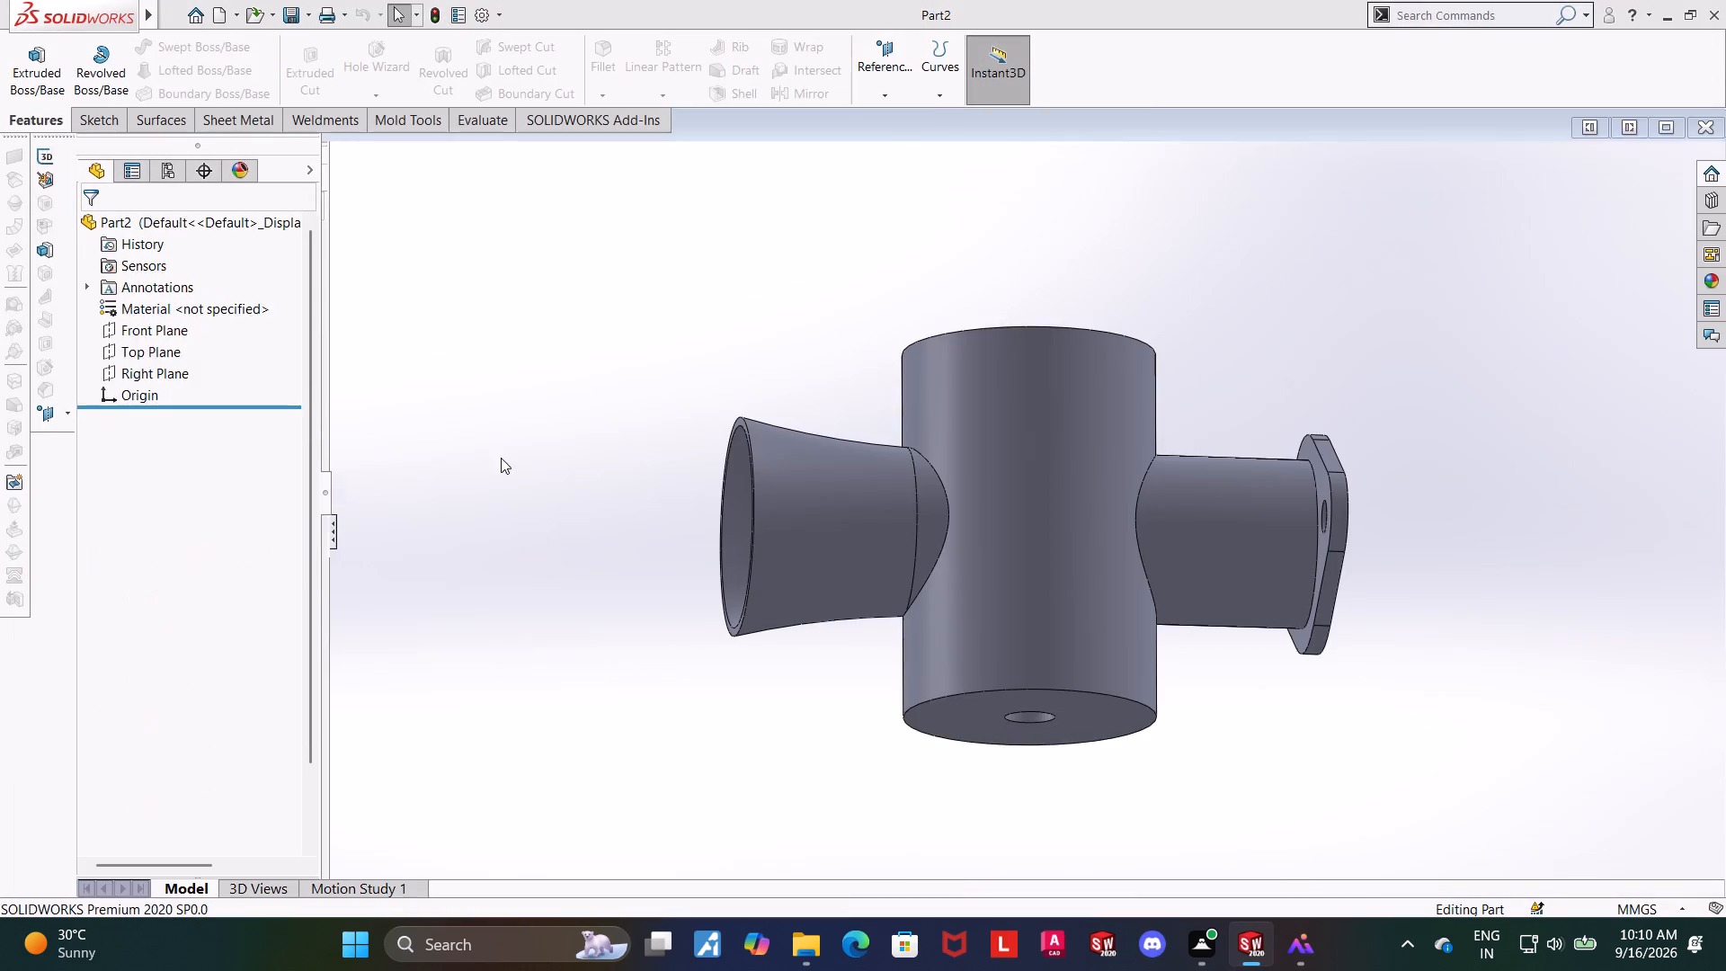
pyautogui.click(219, 239)
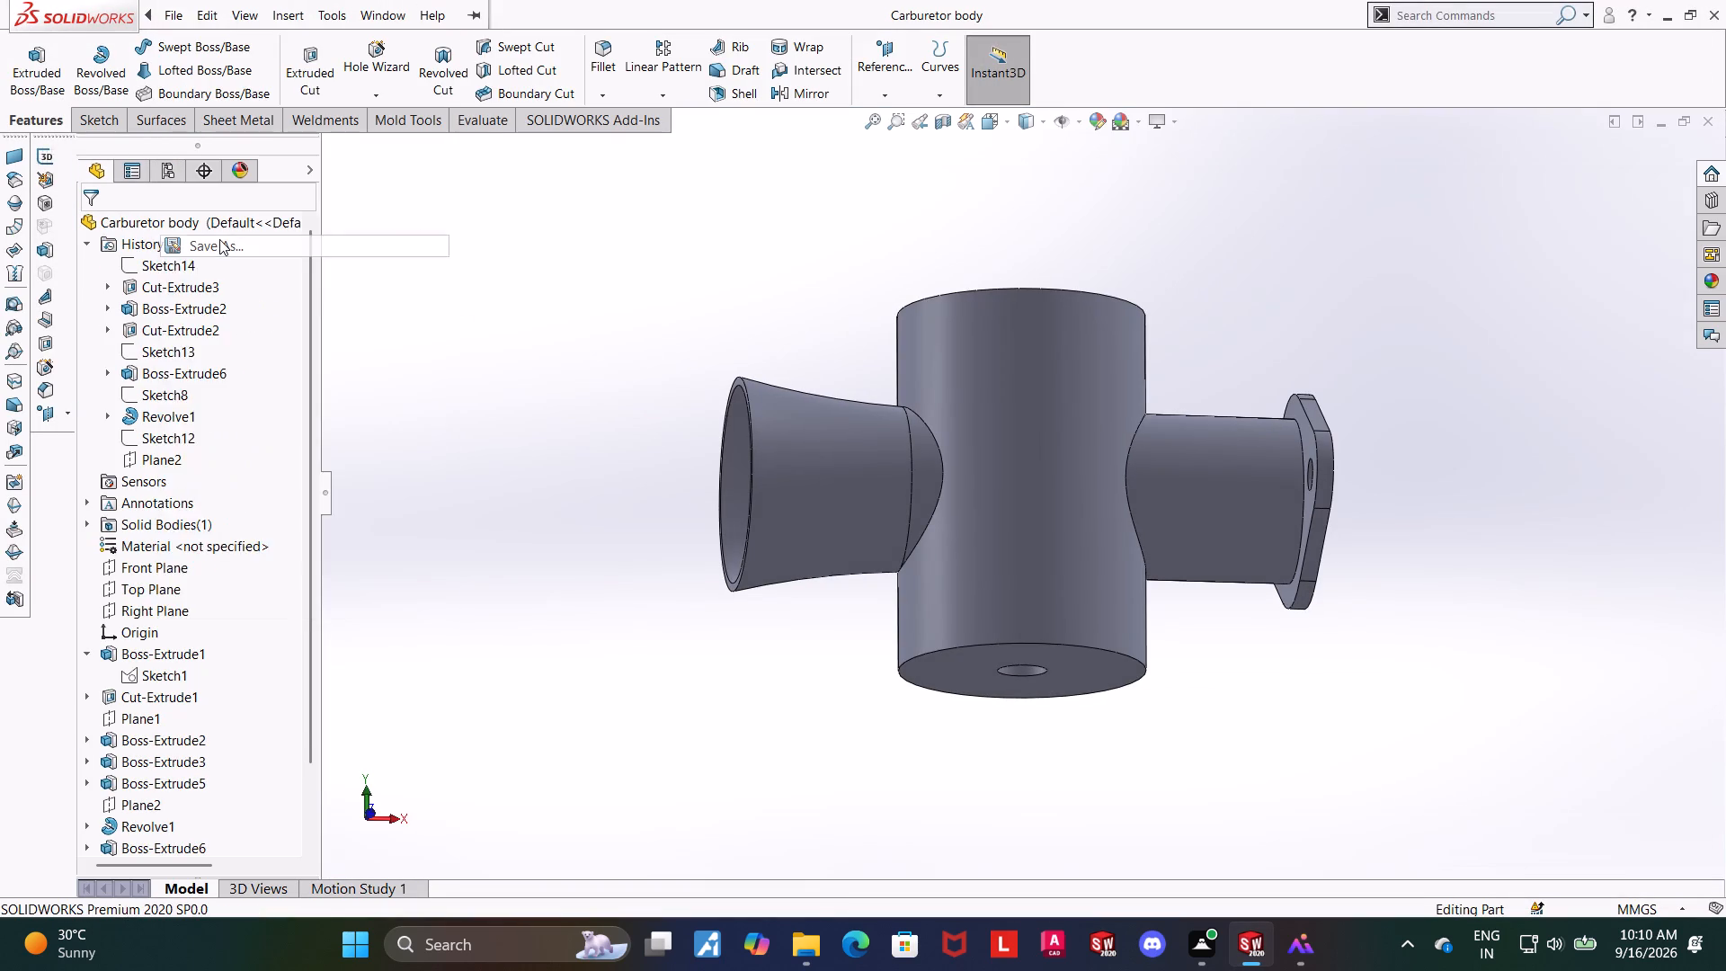
pyautogui.click(566, 601)
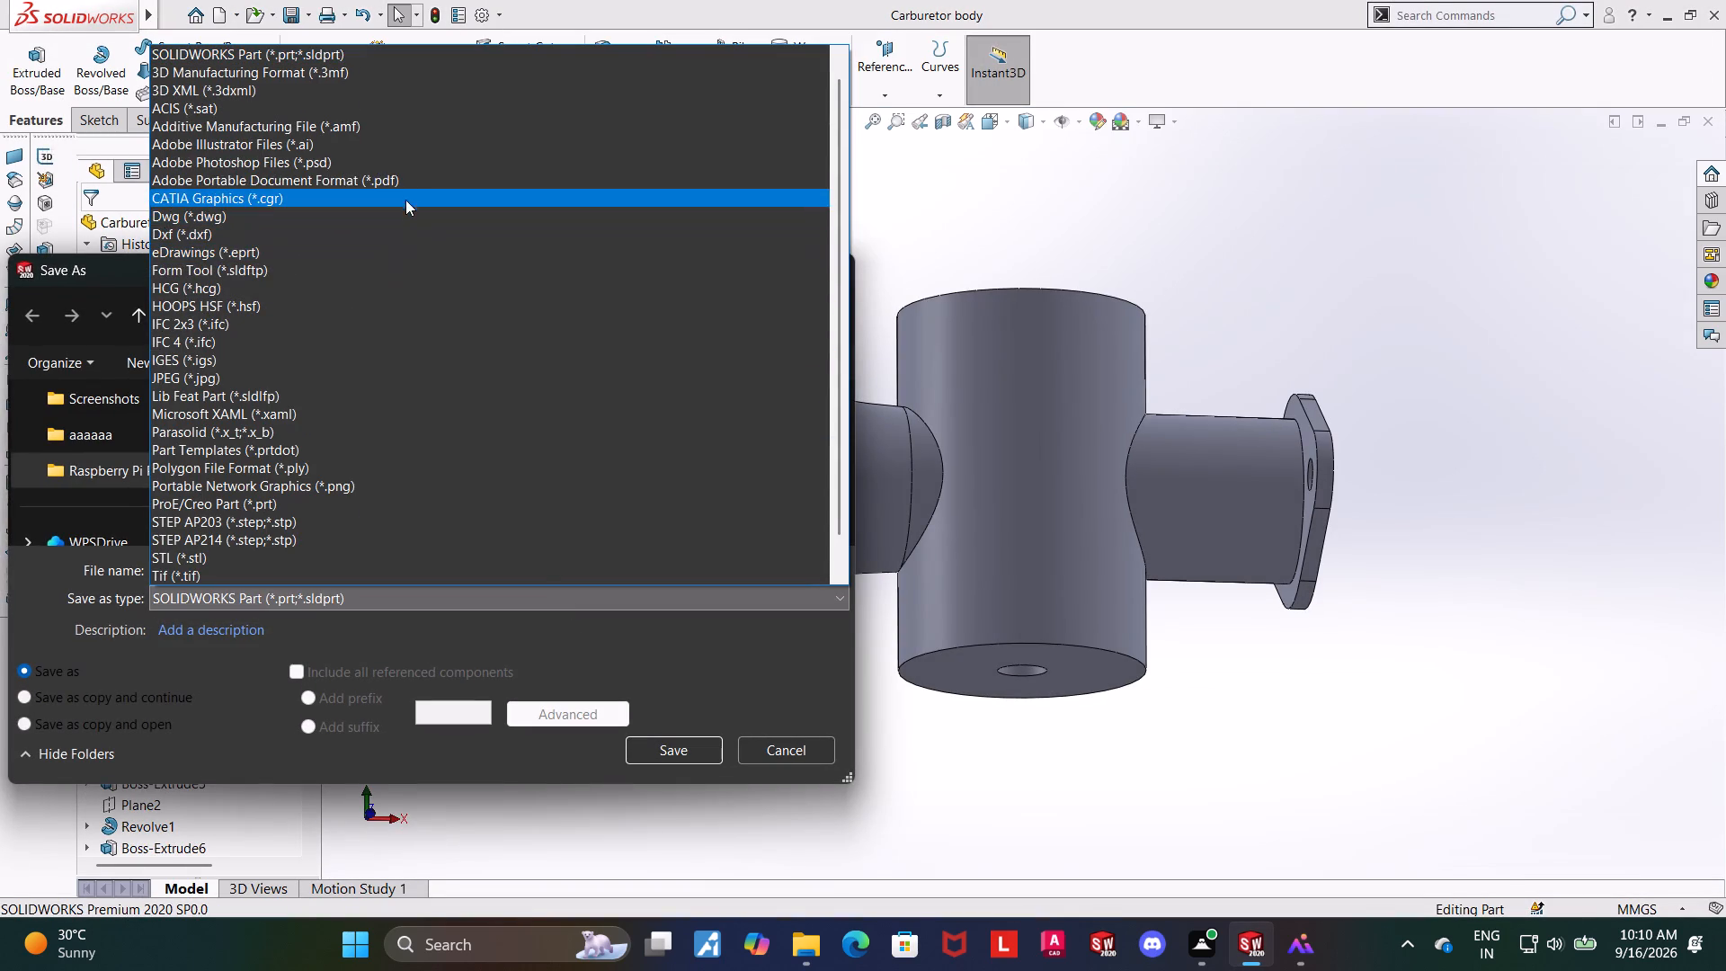
pyautogui.click(405, 185)
pyautogui.click(672, 789)
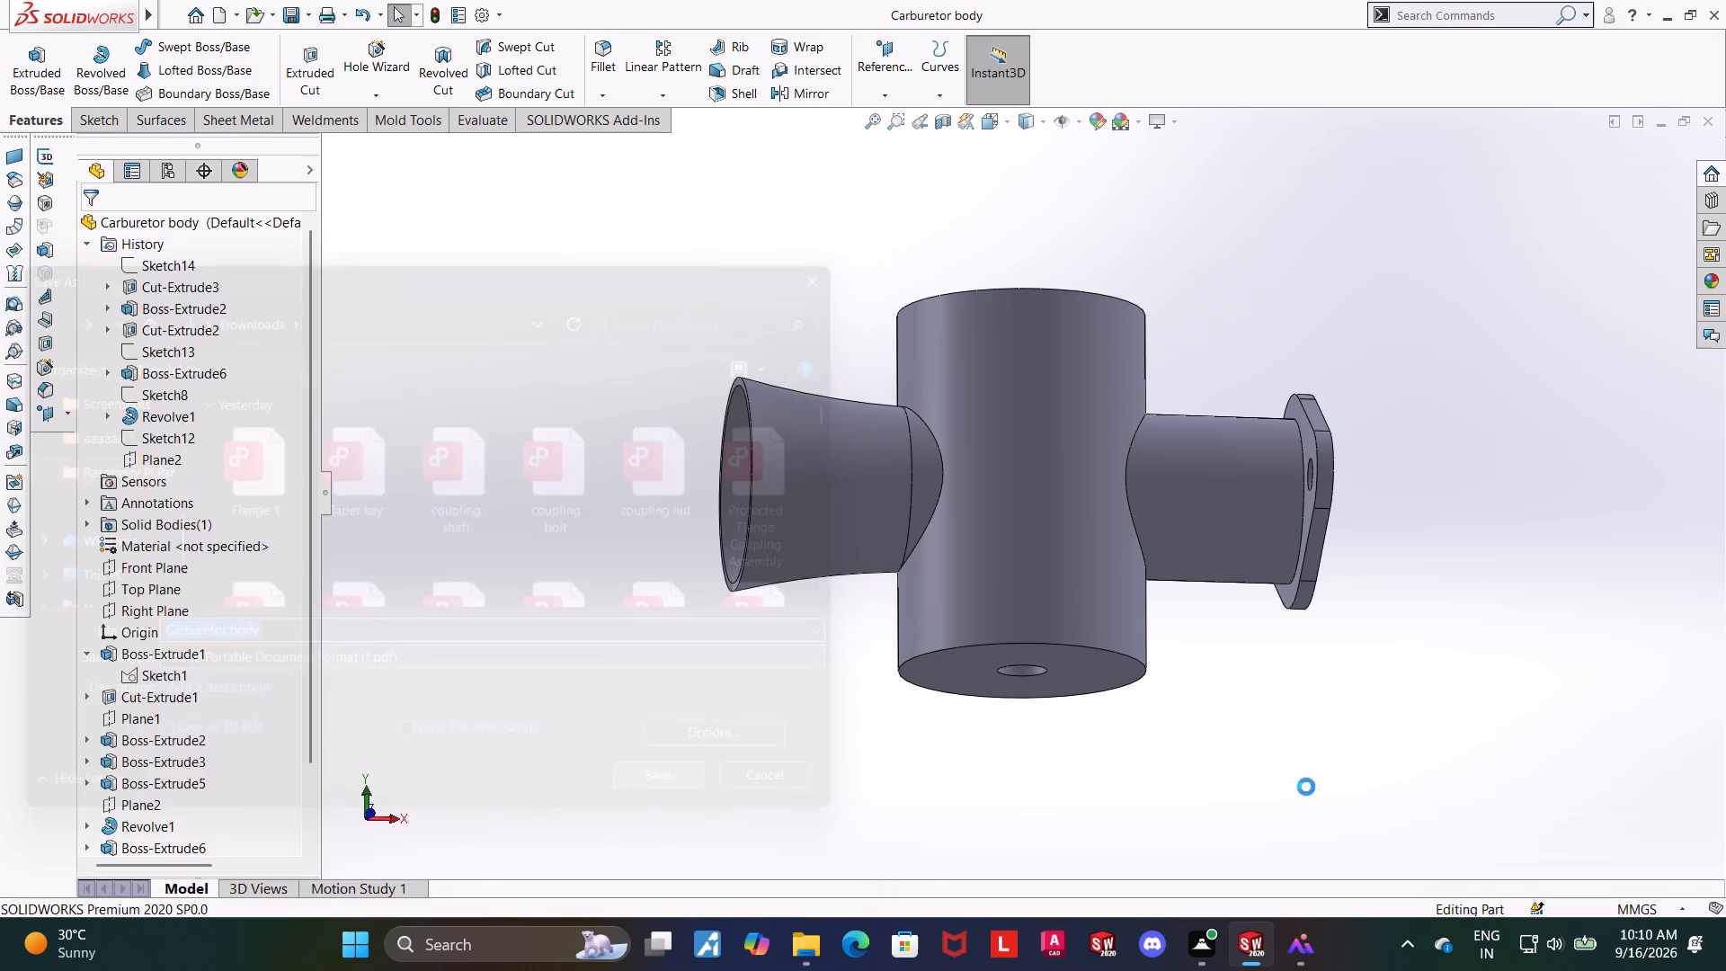
# Switch to the empty Part2 document, dismiss the file download notification and open a sketch on the Front Plane.
pyautogui.click(1252, 951)
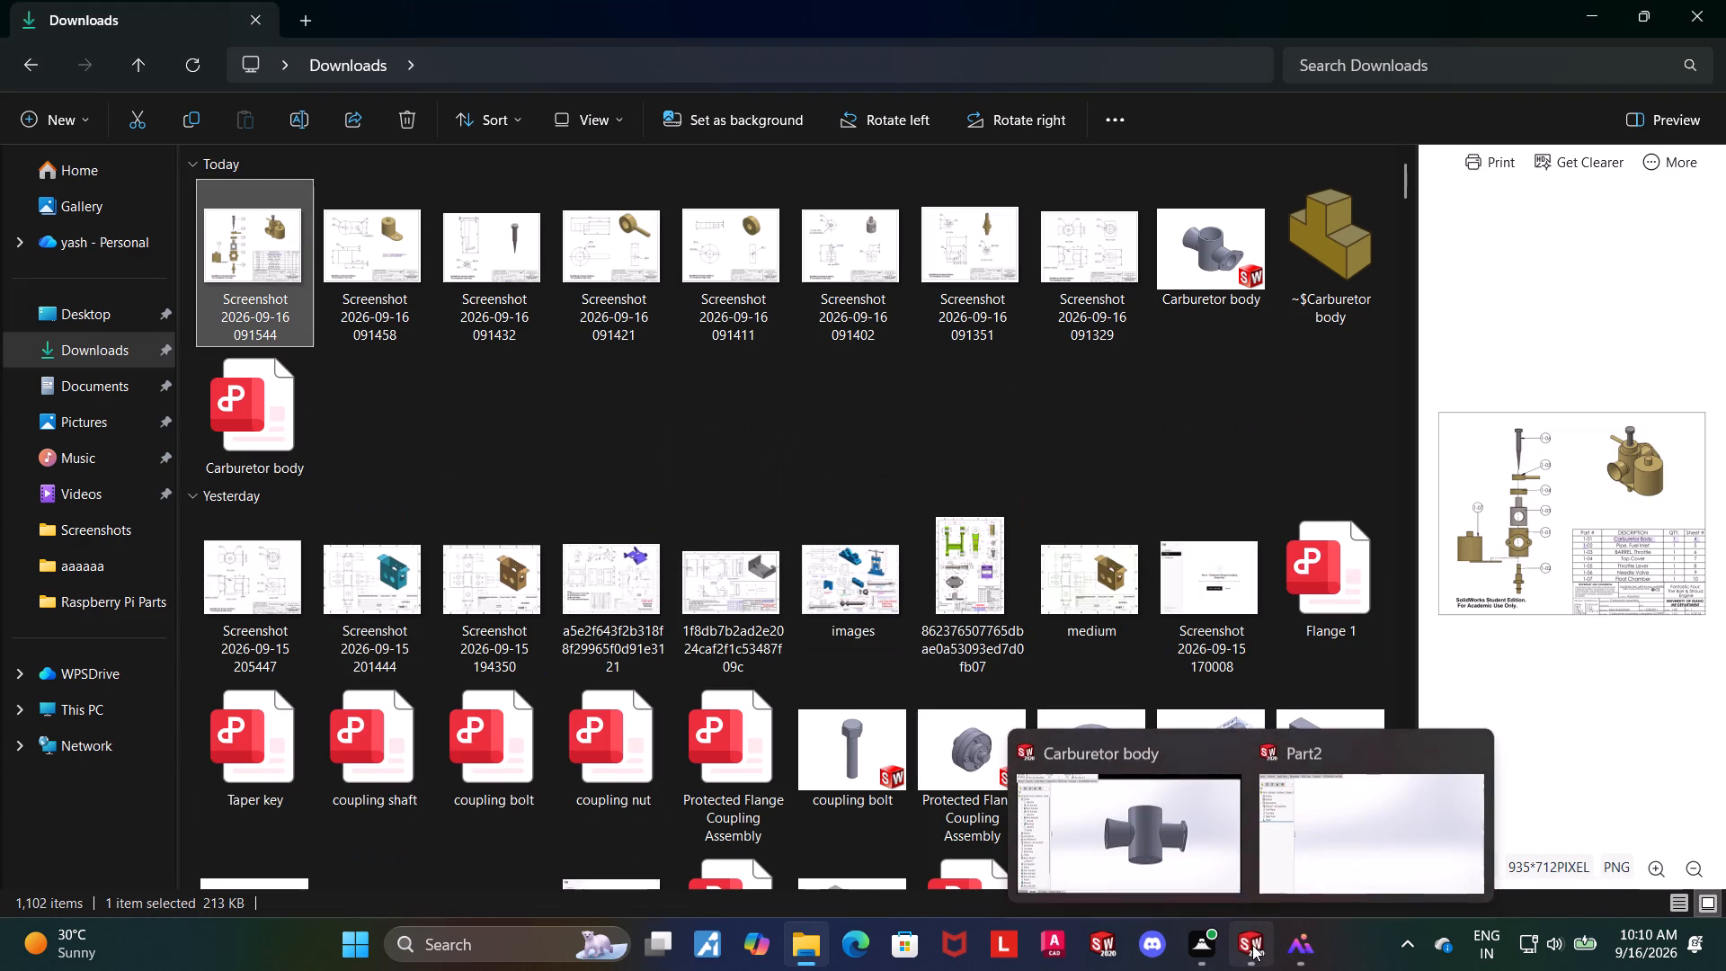
pyautogui.click(1367, 844)
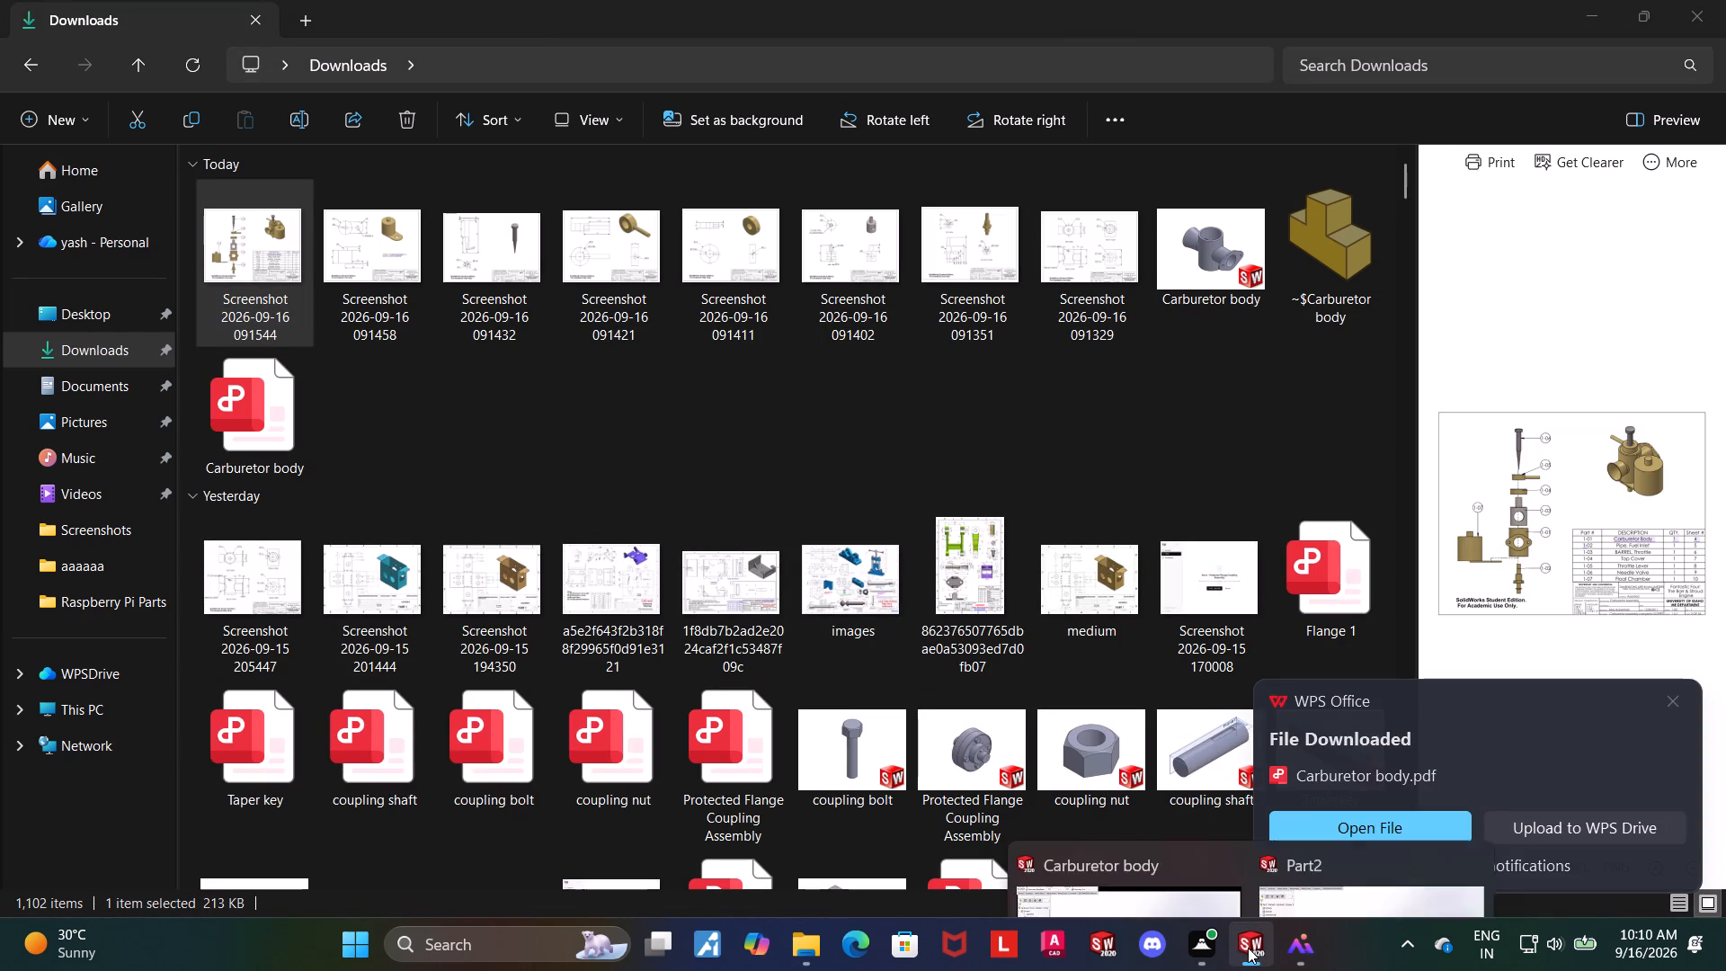
pyautogui.click(1349, 853)
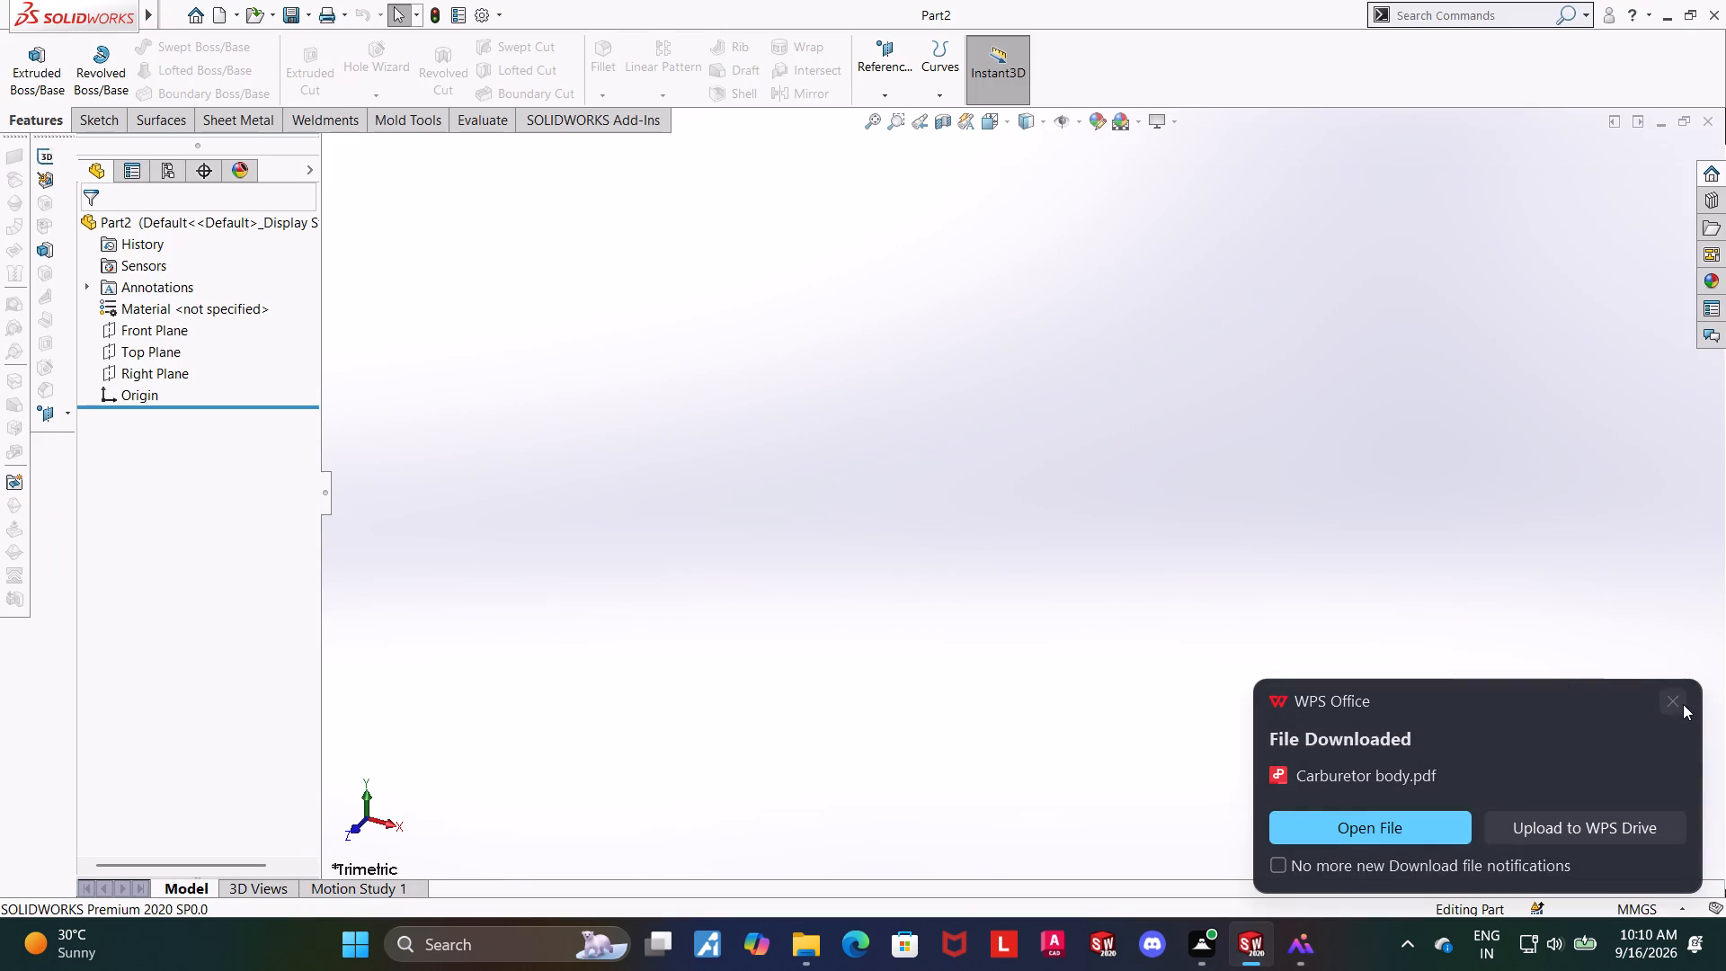
pyautogui.click(1683, 704)
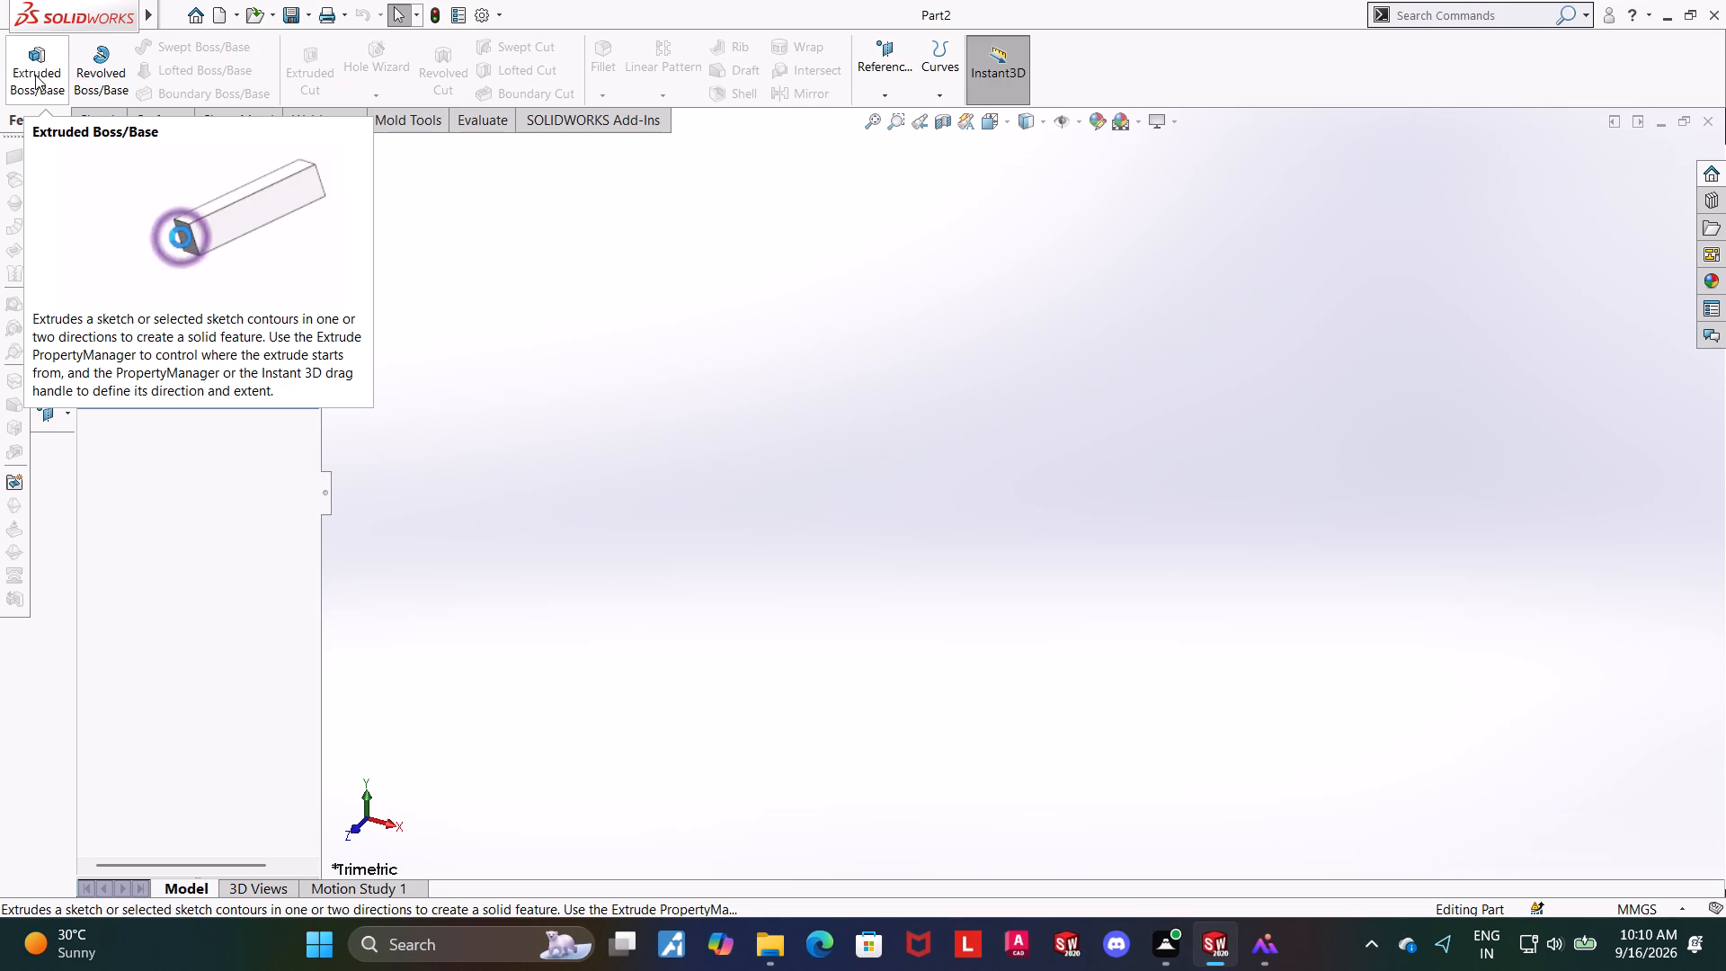
pyautogui.click(153, 330)
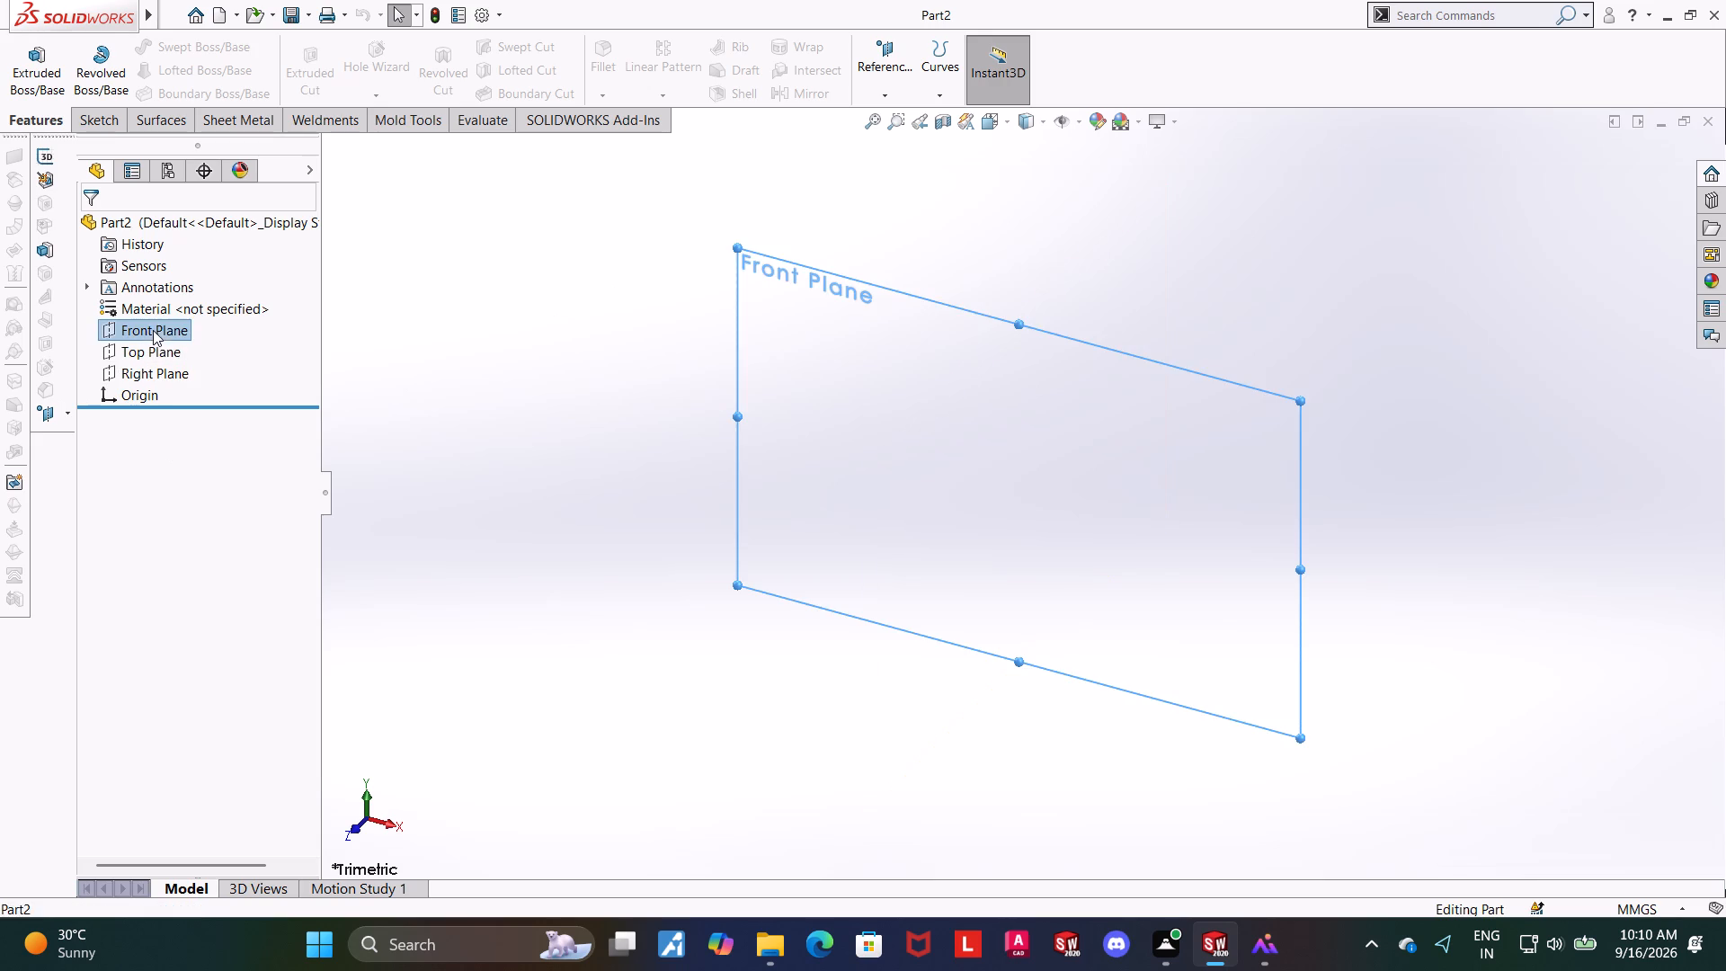
pyautogui.click(171, 301)
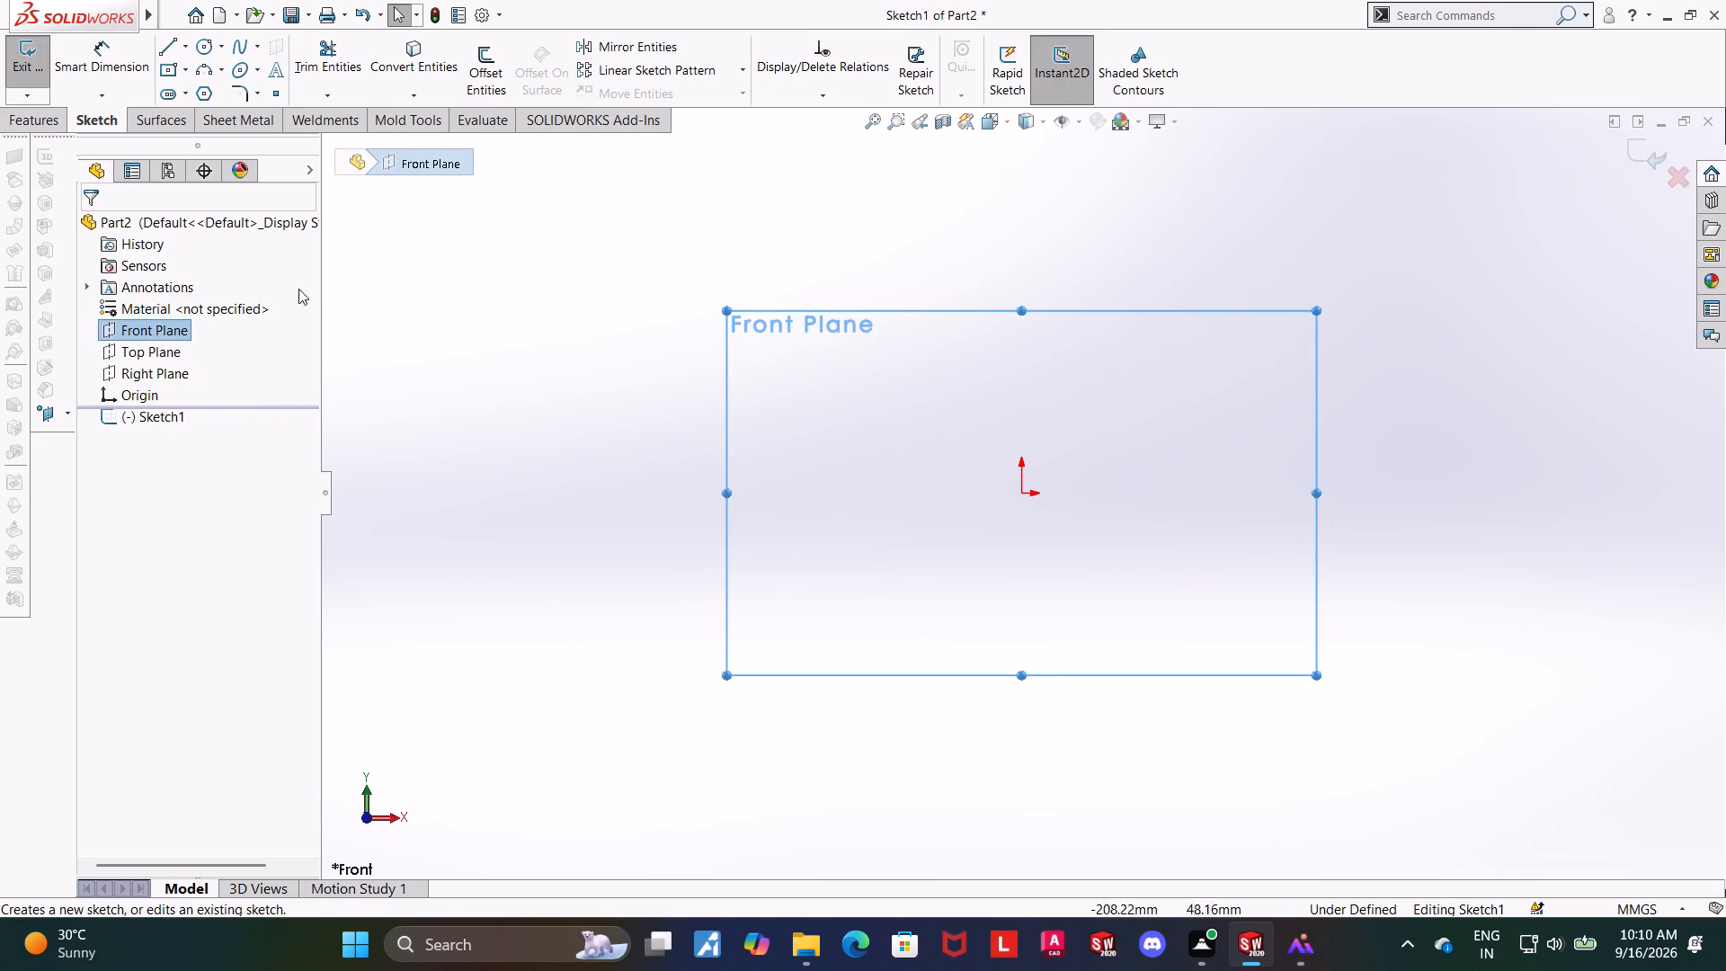
# Start the Line tool in the Front Plane sketch and begin a line at the origin.
pyautogui.click(580, 290)
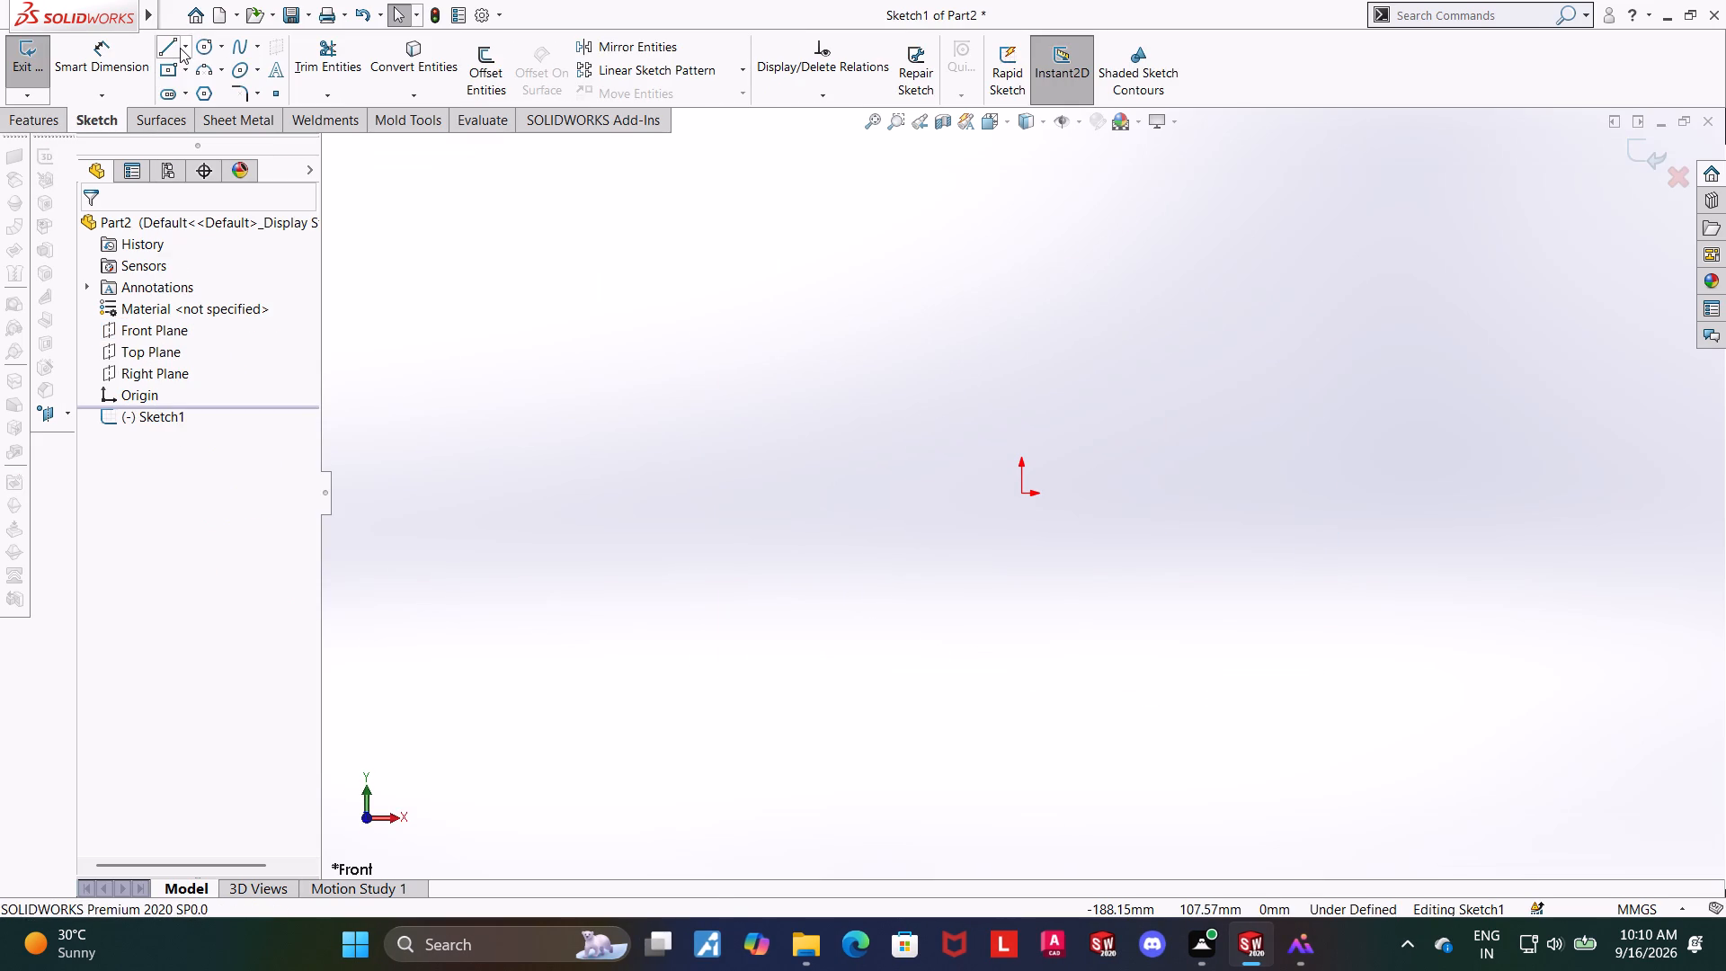
pyautogui.click(180, 48)
pyautogui.click(182, 66)
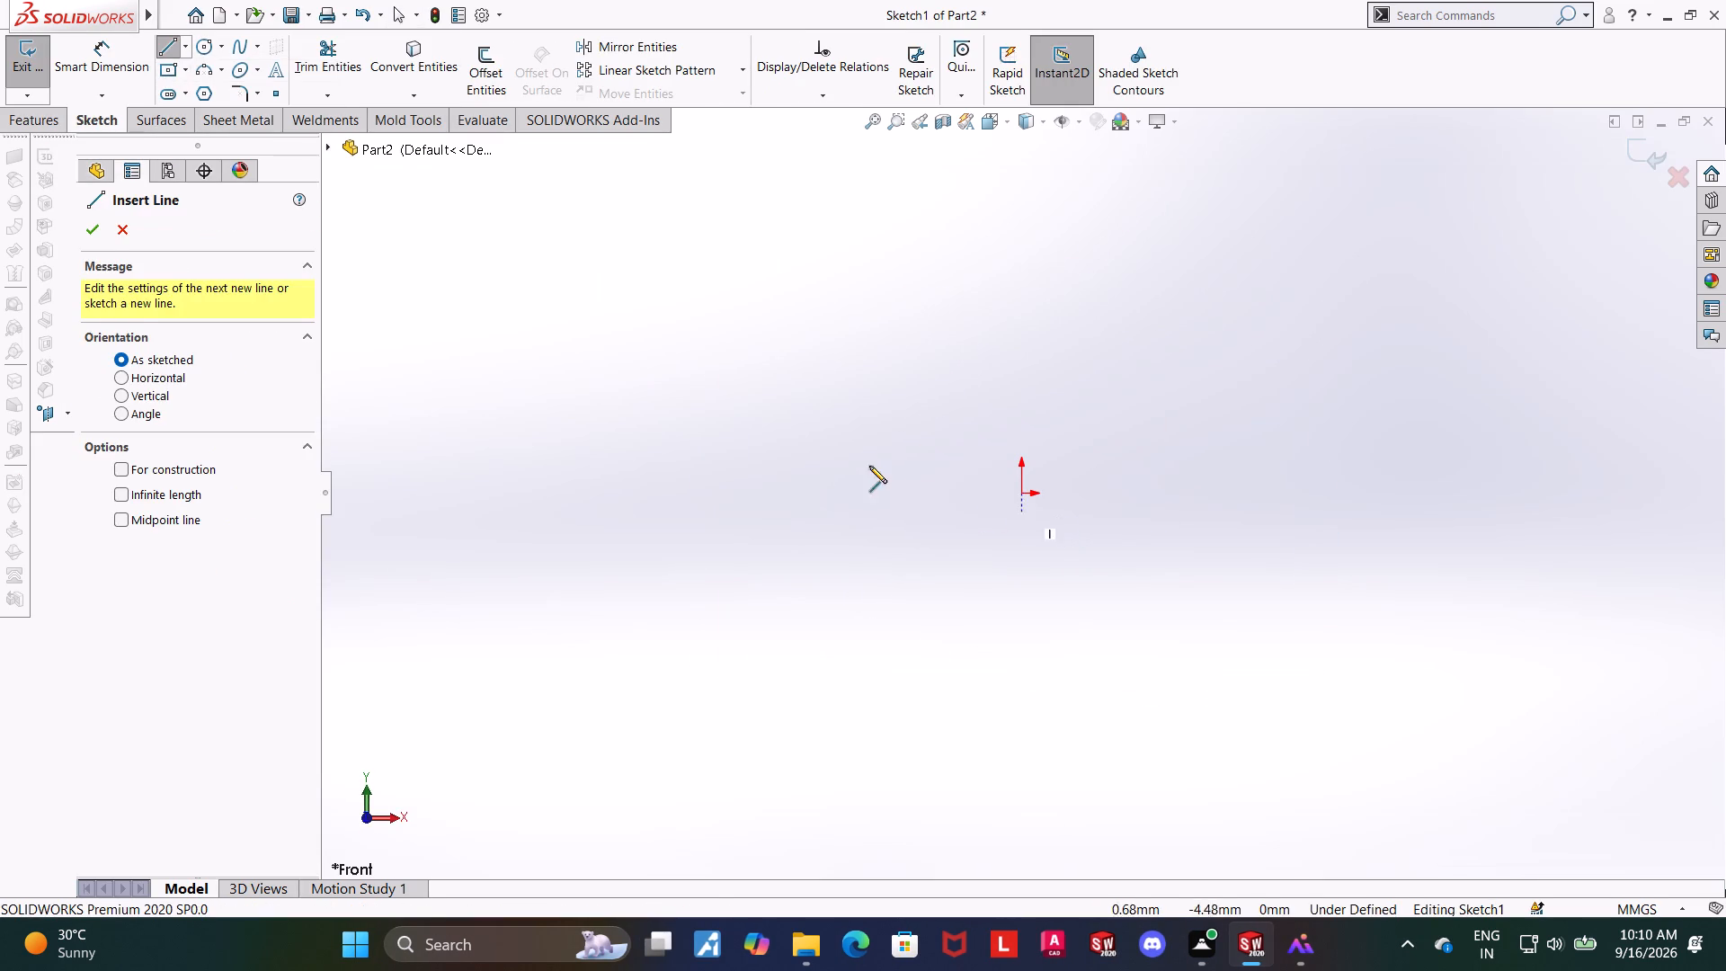
pyautogui.press('Escape')
pyautogui.click(184, 51)
pyautogui.click(183, 68)
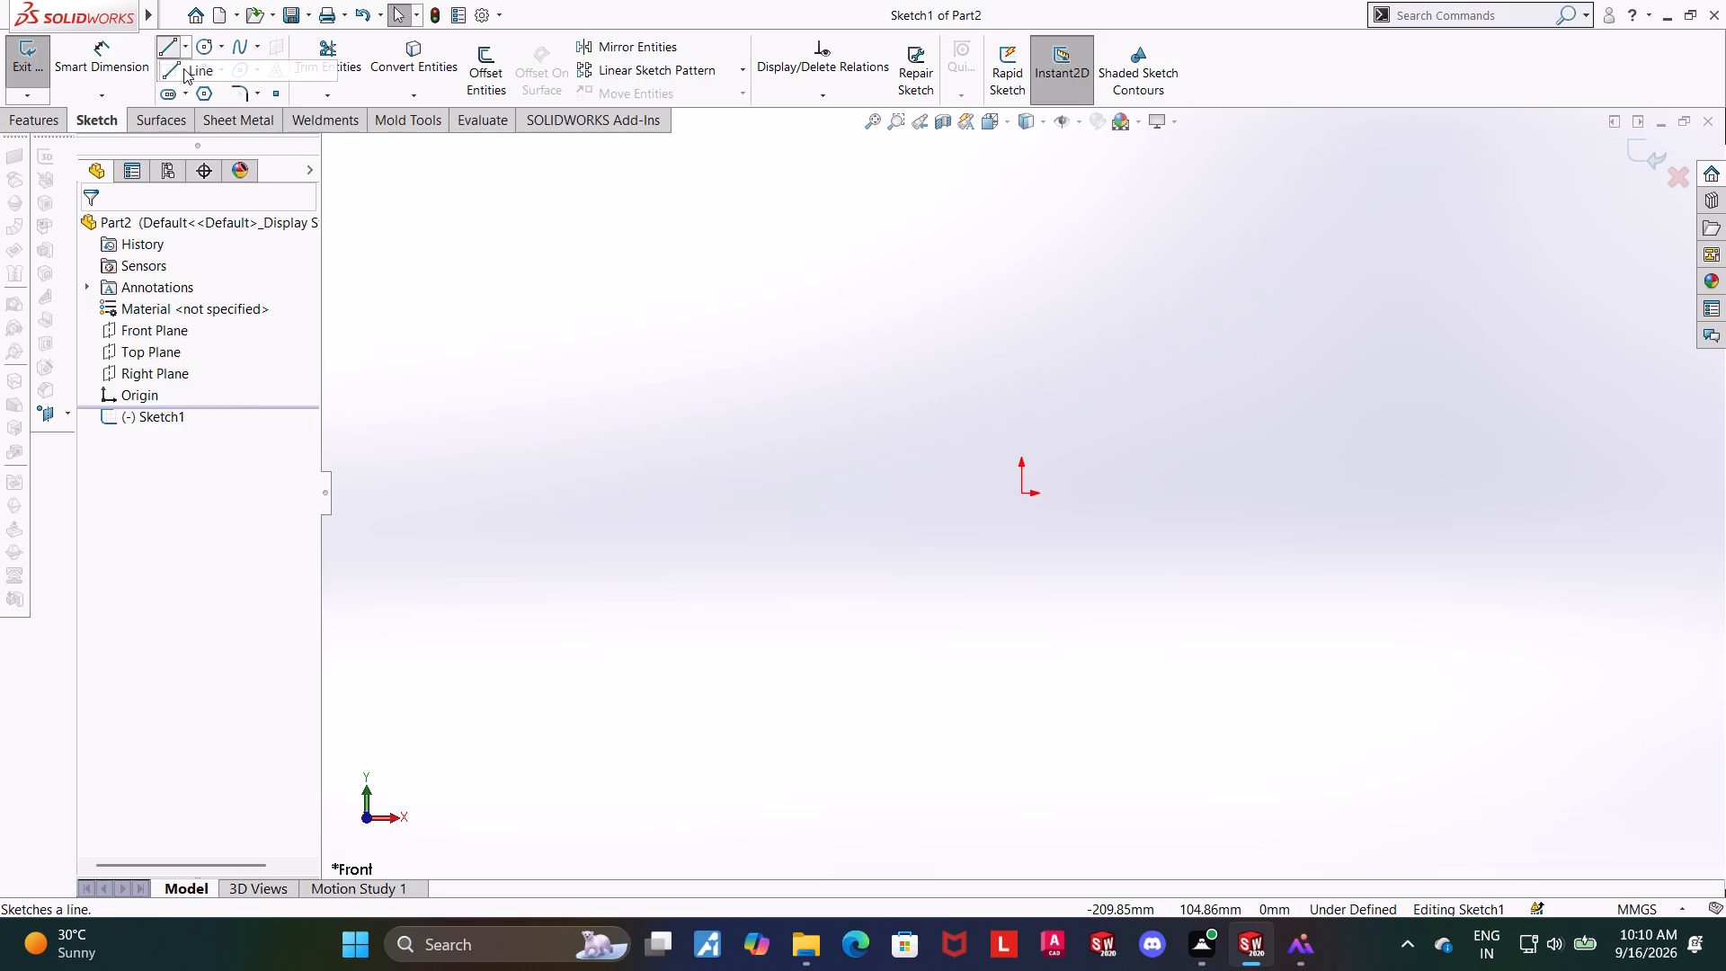
pyautogui.click(1020, 494)
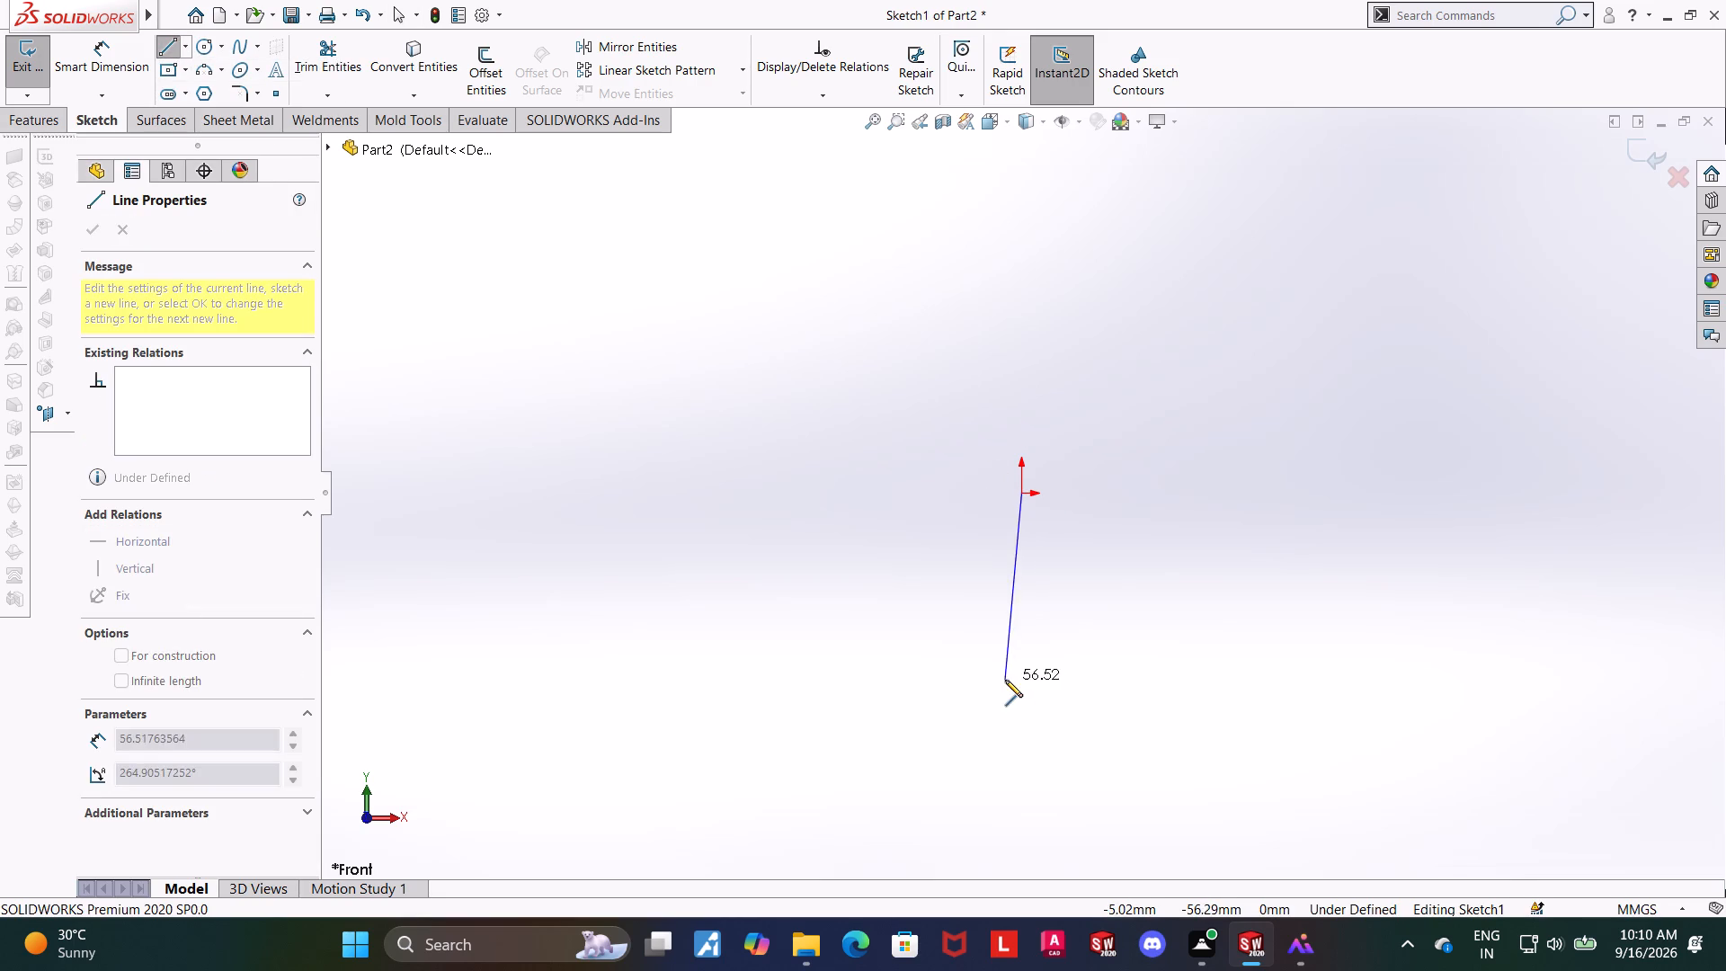
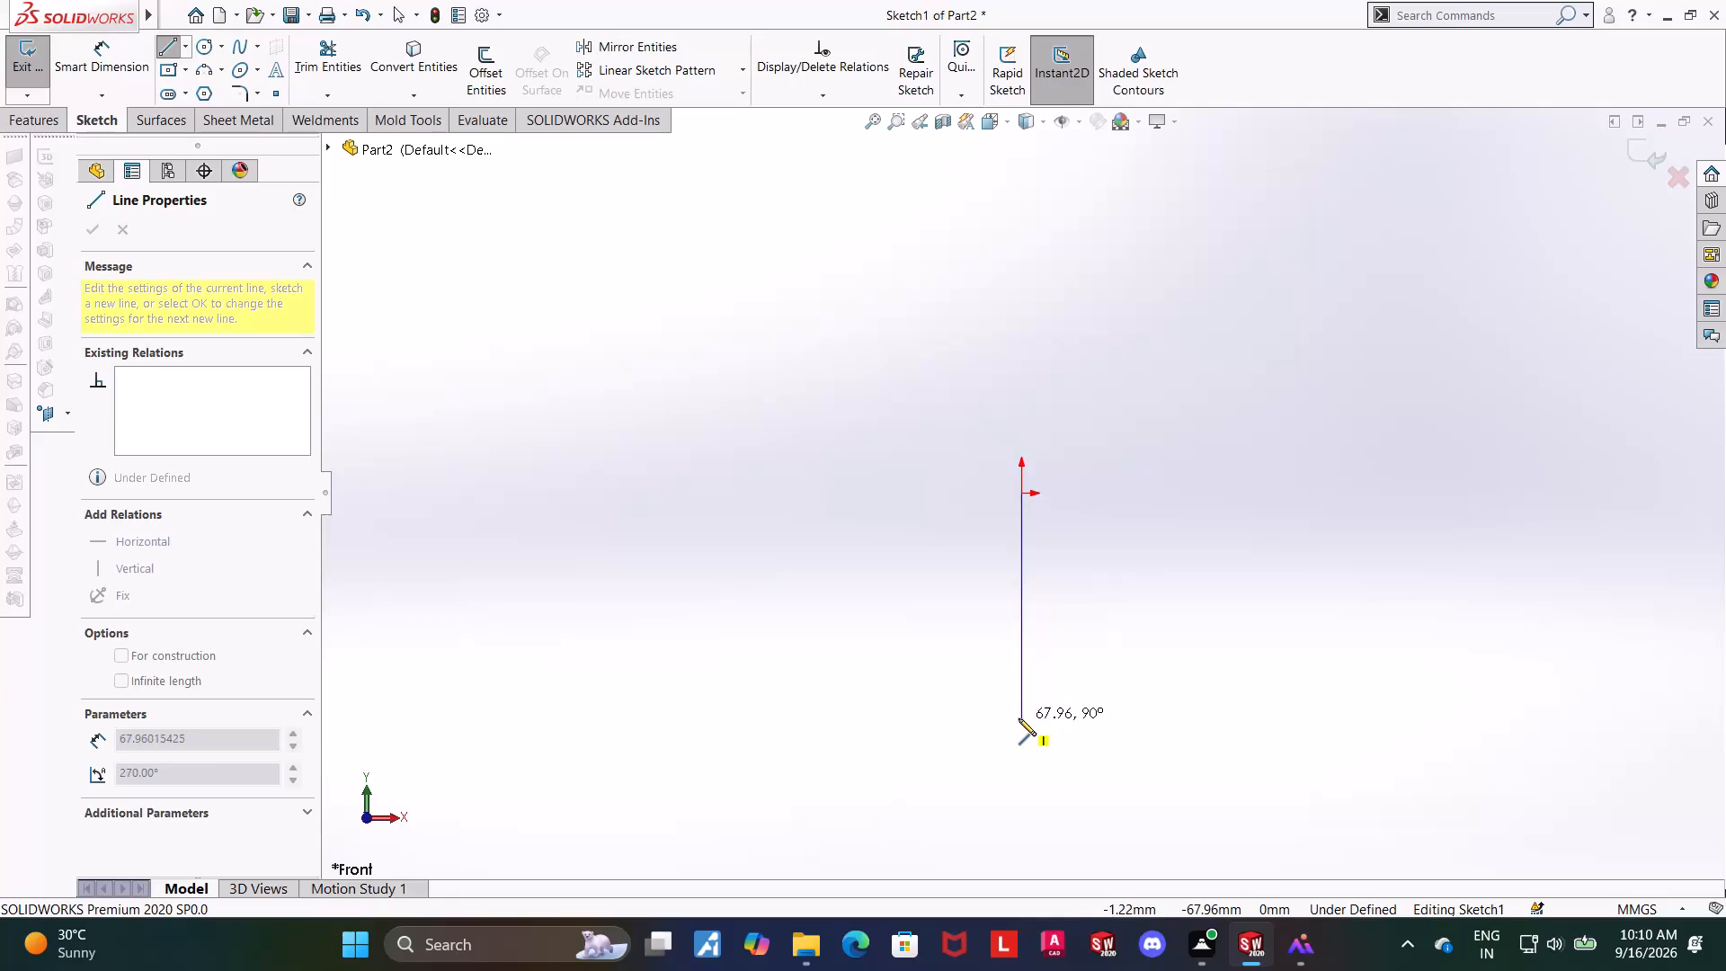
# Sketch a closed profile from the origin: about 68 mm down, about 9 mm across, with a small triangular projection on the outer side.
pyautogui.click(1019, 718)
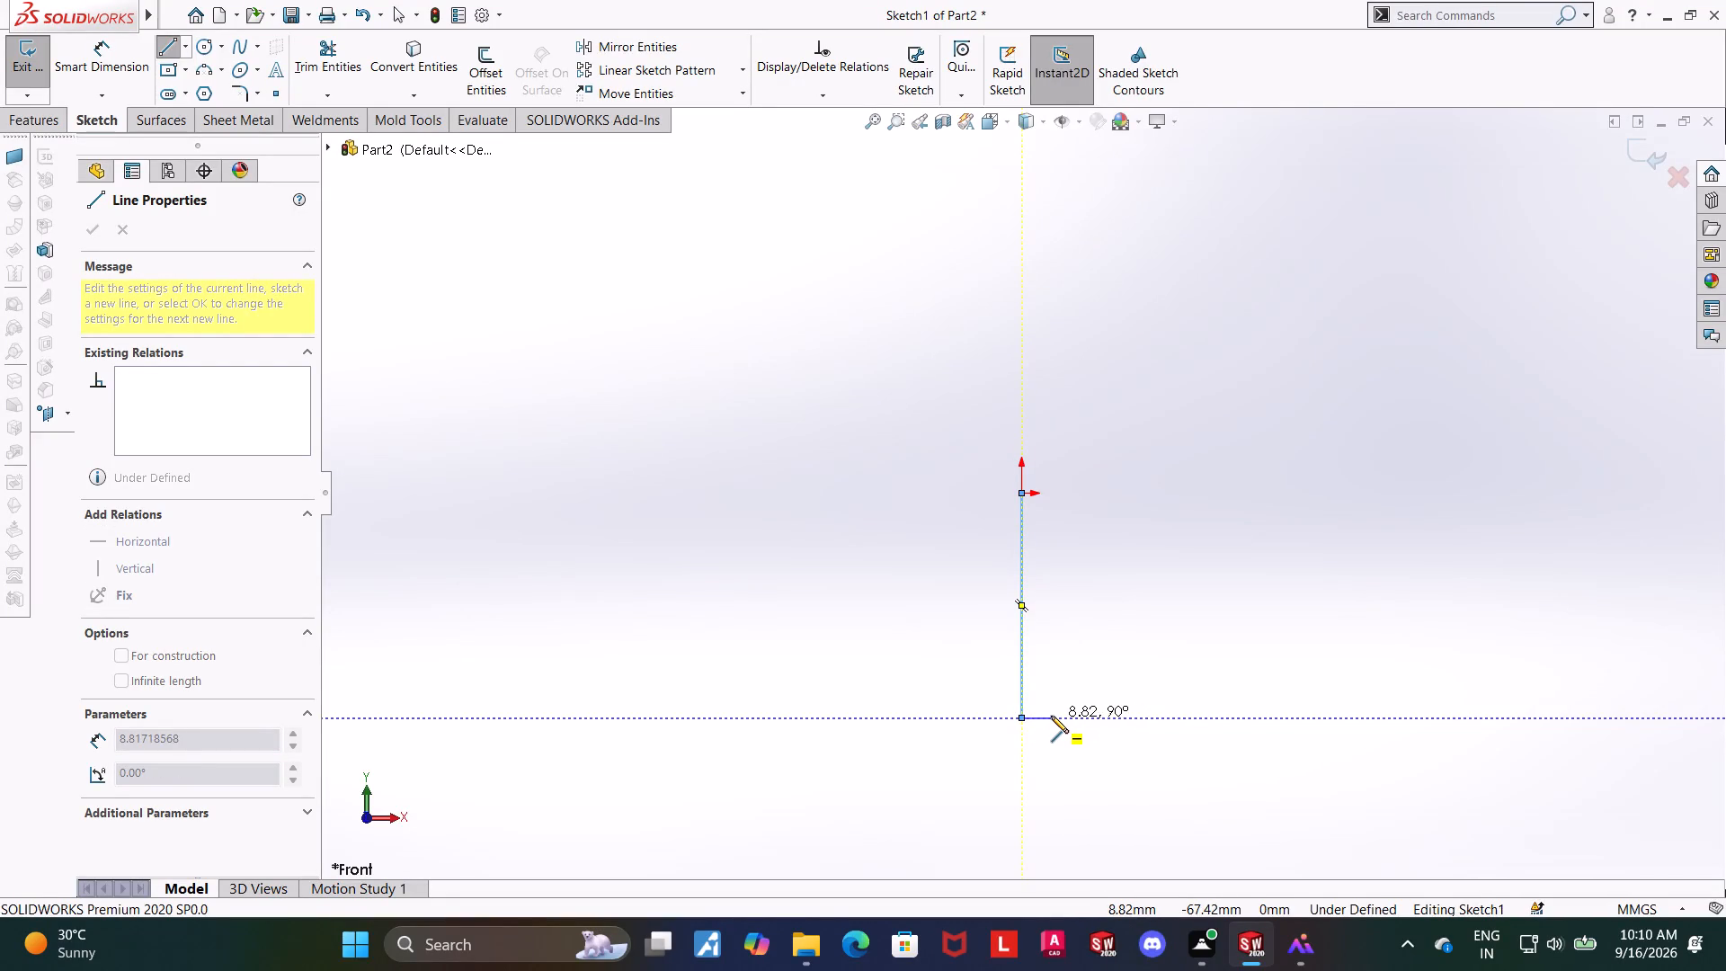
pyautogui.click(1051, 716)
pyautogui.click(1050, 658)
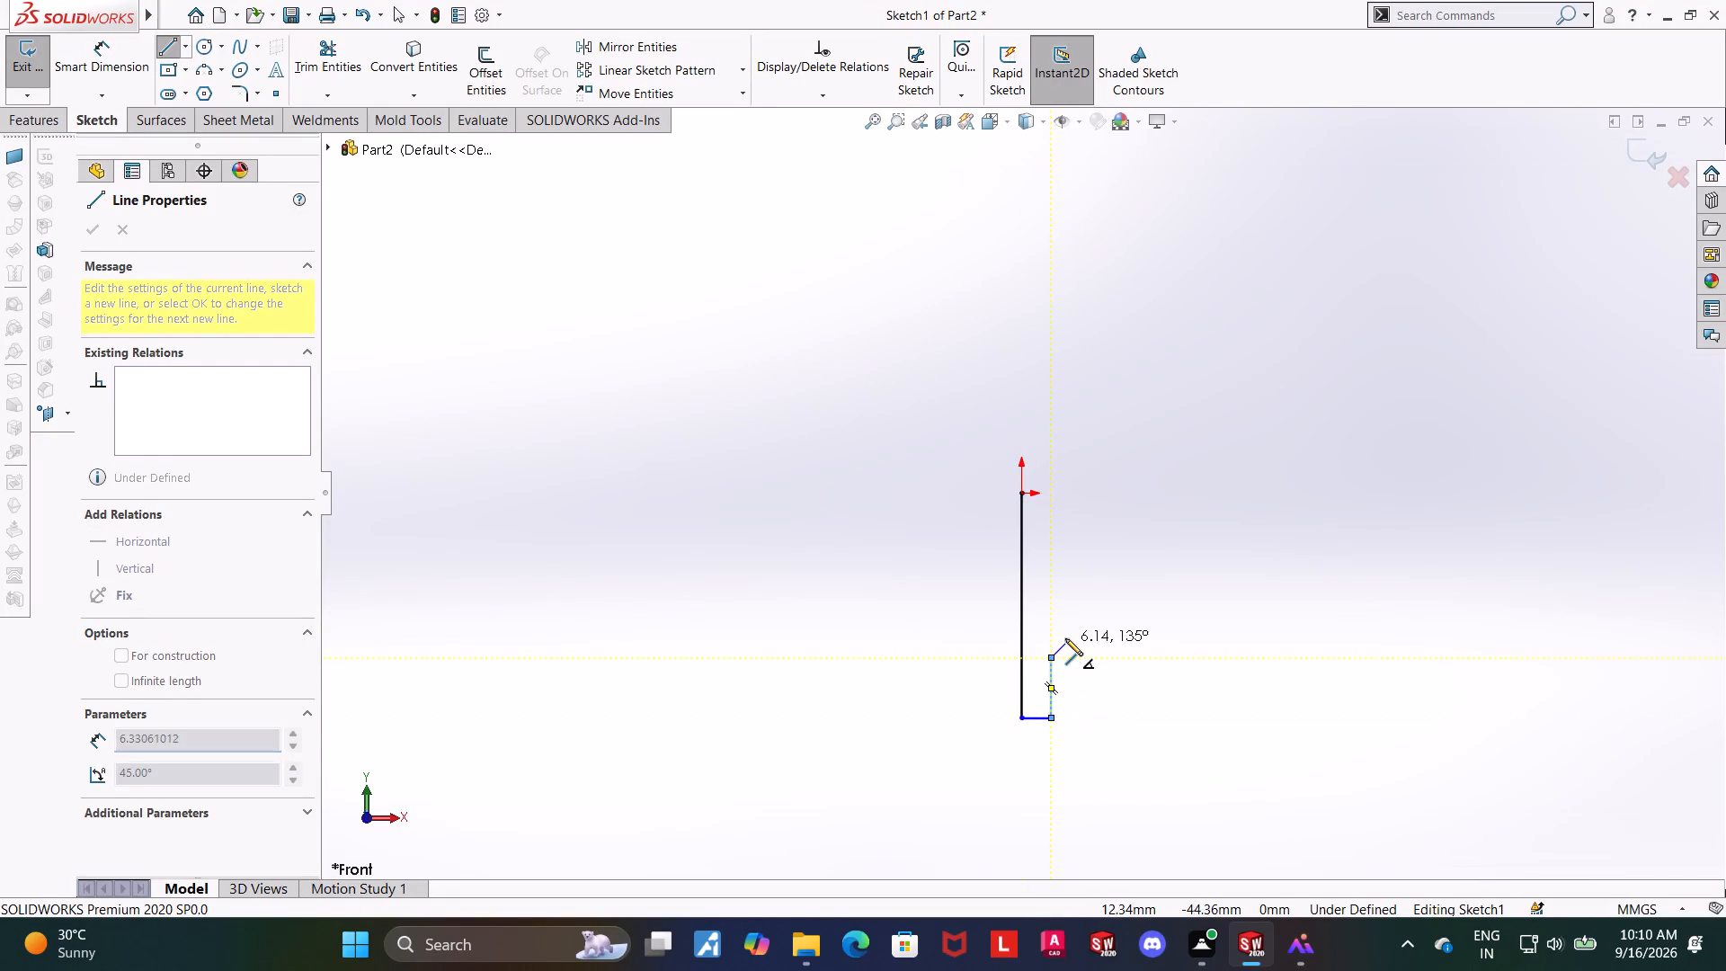
pyautogui.click(1072, 632)
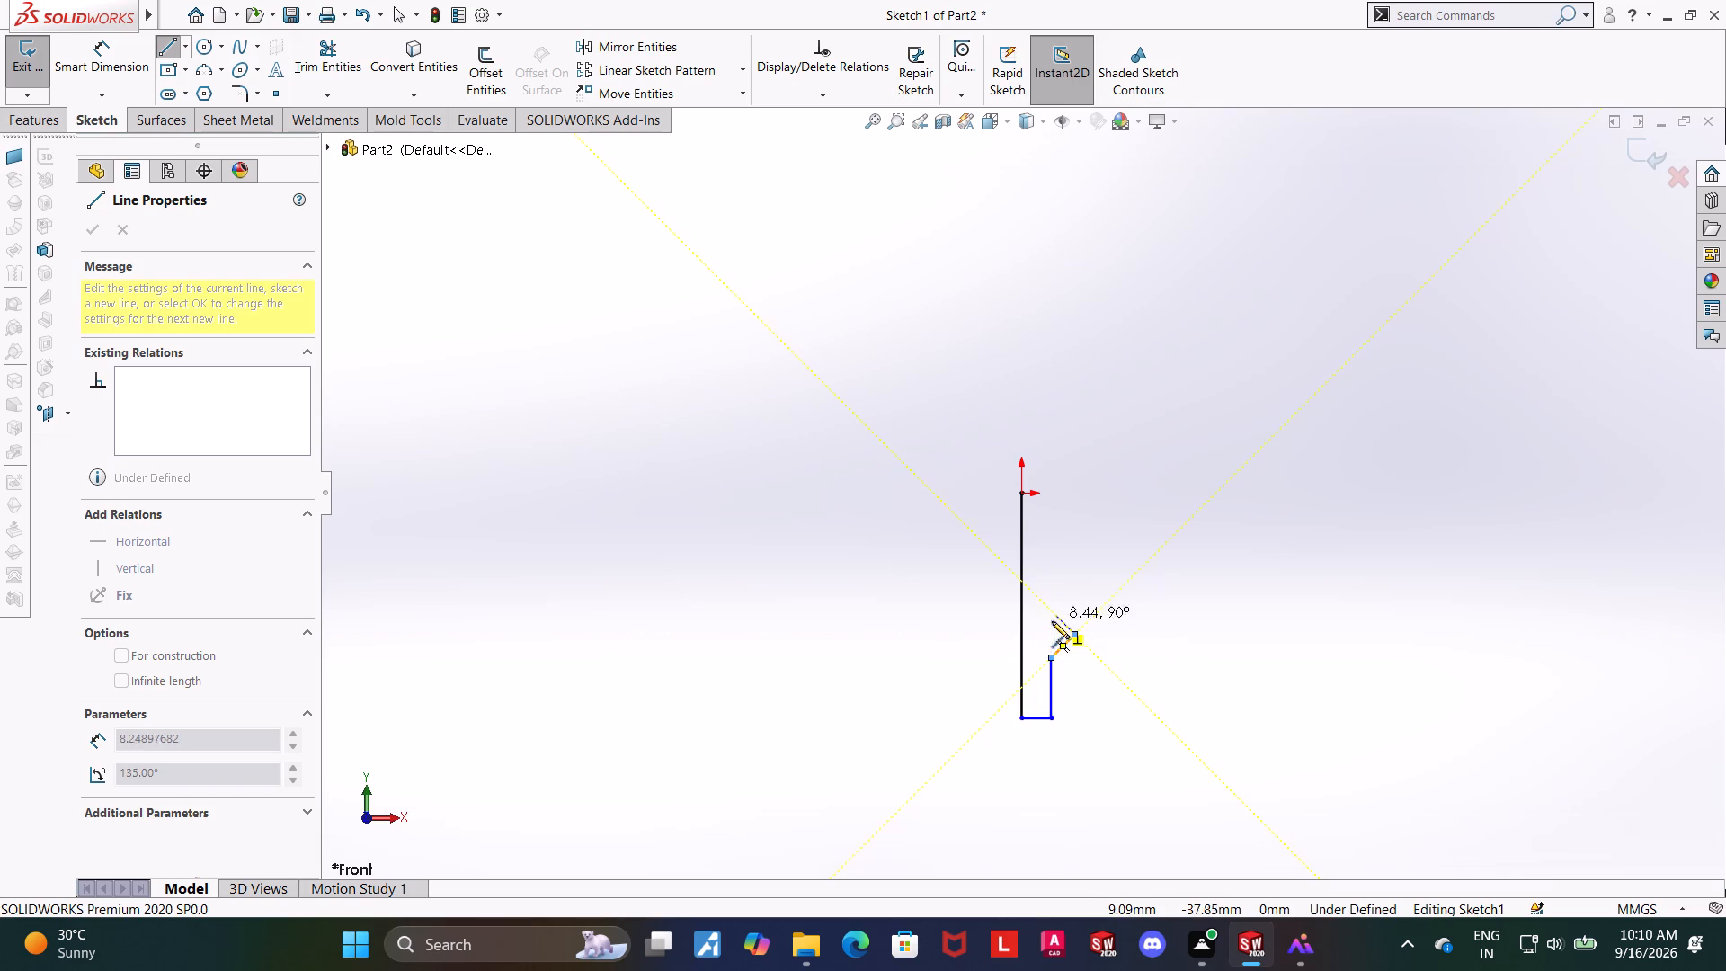
pyautogui.click(1052, 631)
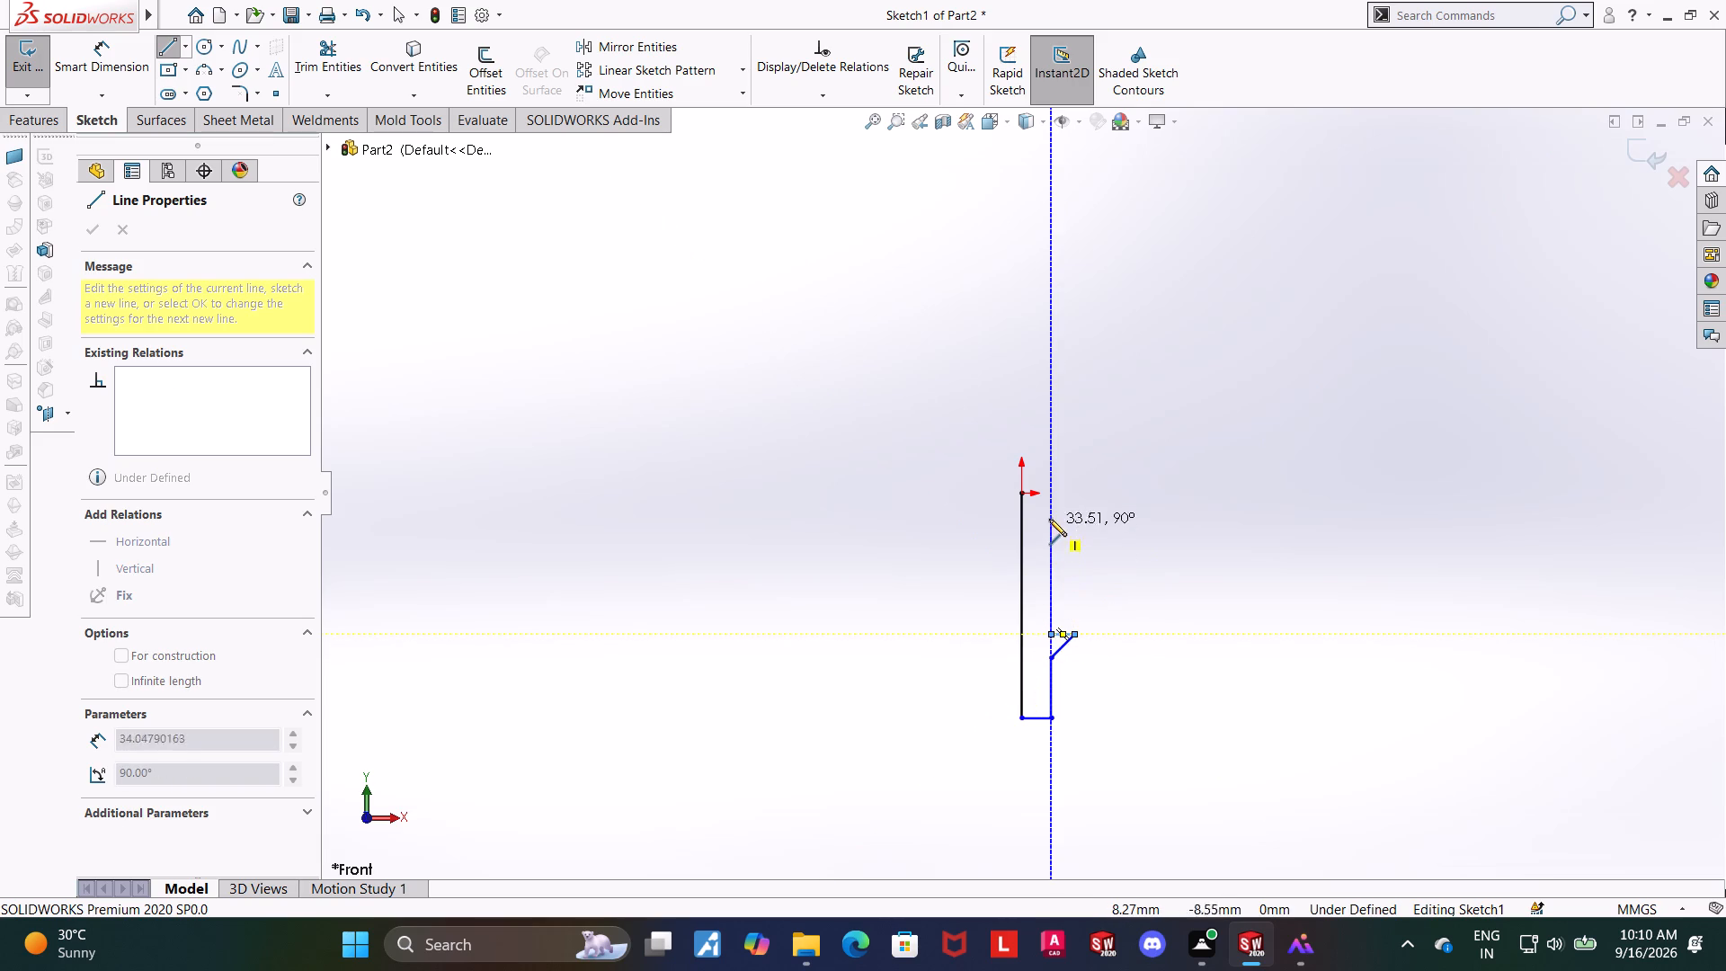
pyautogui.click(1050, 494)
pyautogui.click(1019, 492)
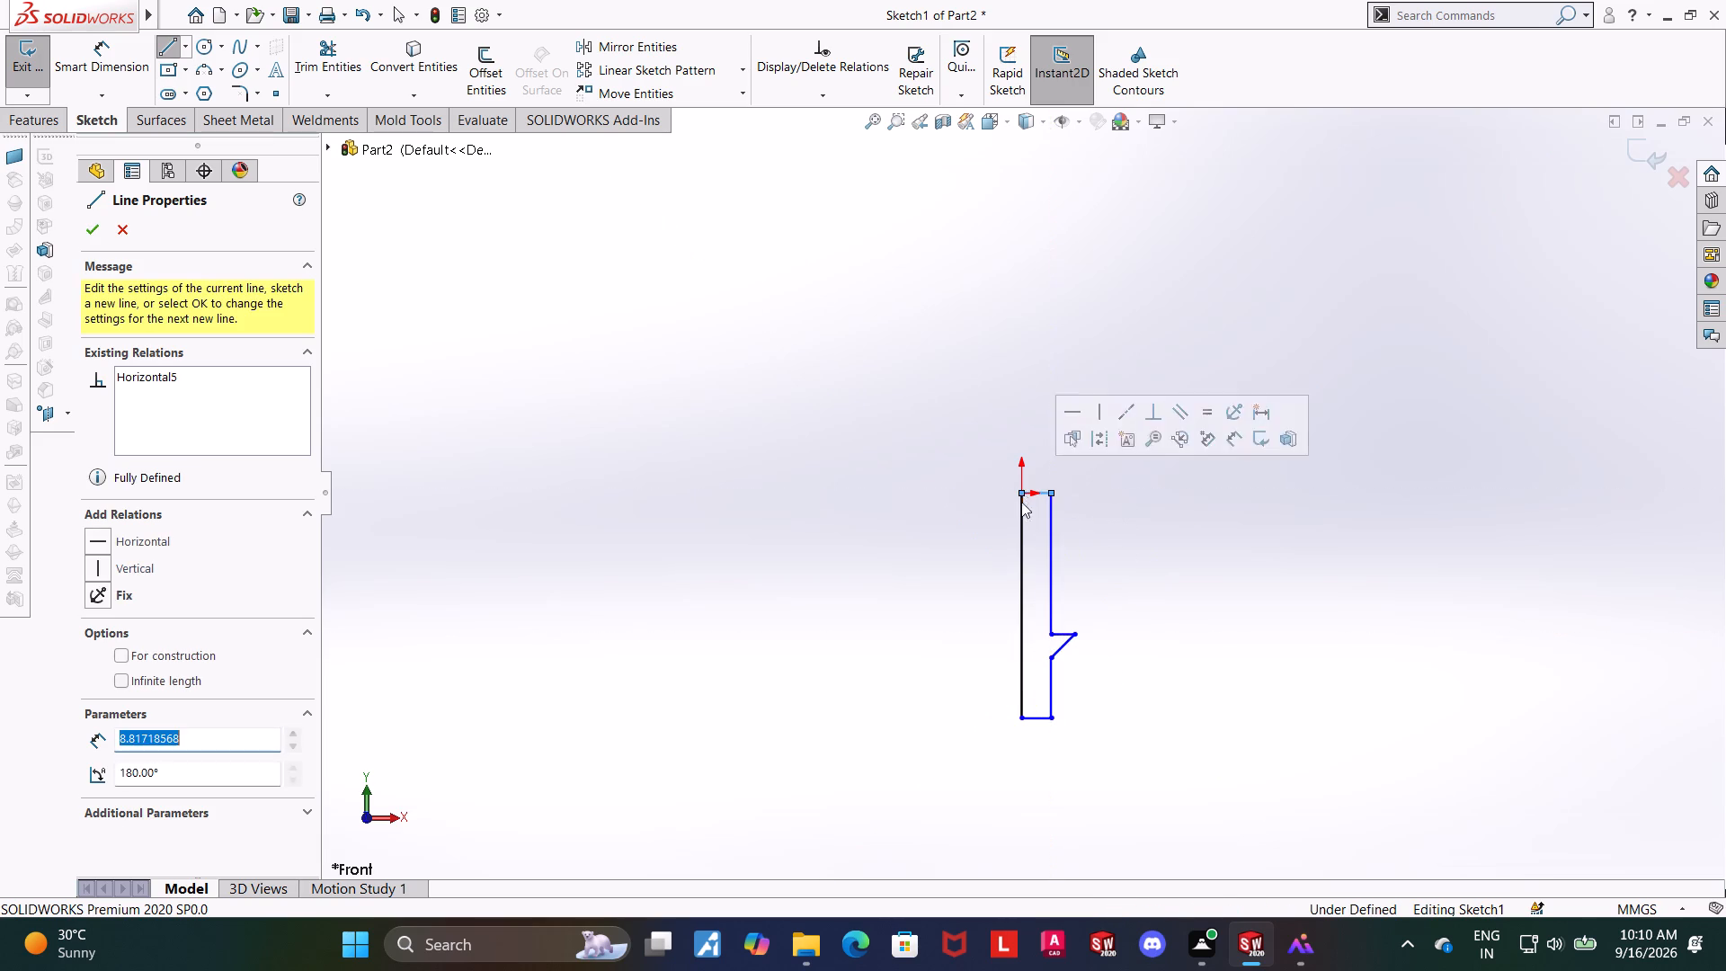
pyautogui.press('Escape')
pyautogui.press('Escape')
pyautogui.press('Escape')
# Dimension the profile's long vertical line through the origin as 8 mm.
pyautogui.click(100, 63)
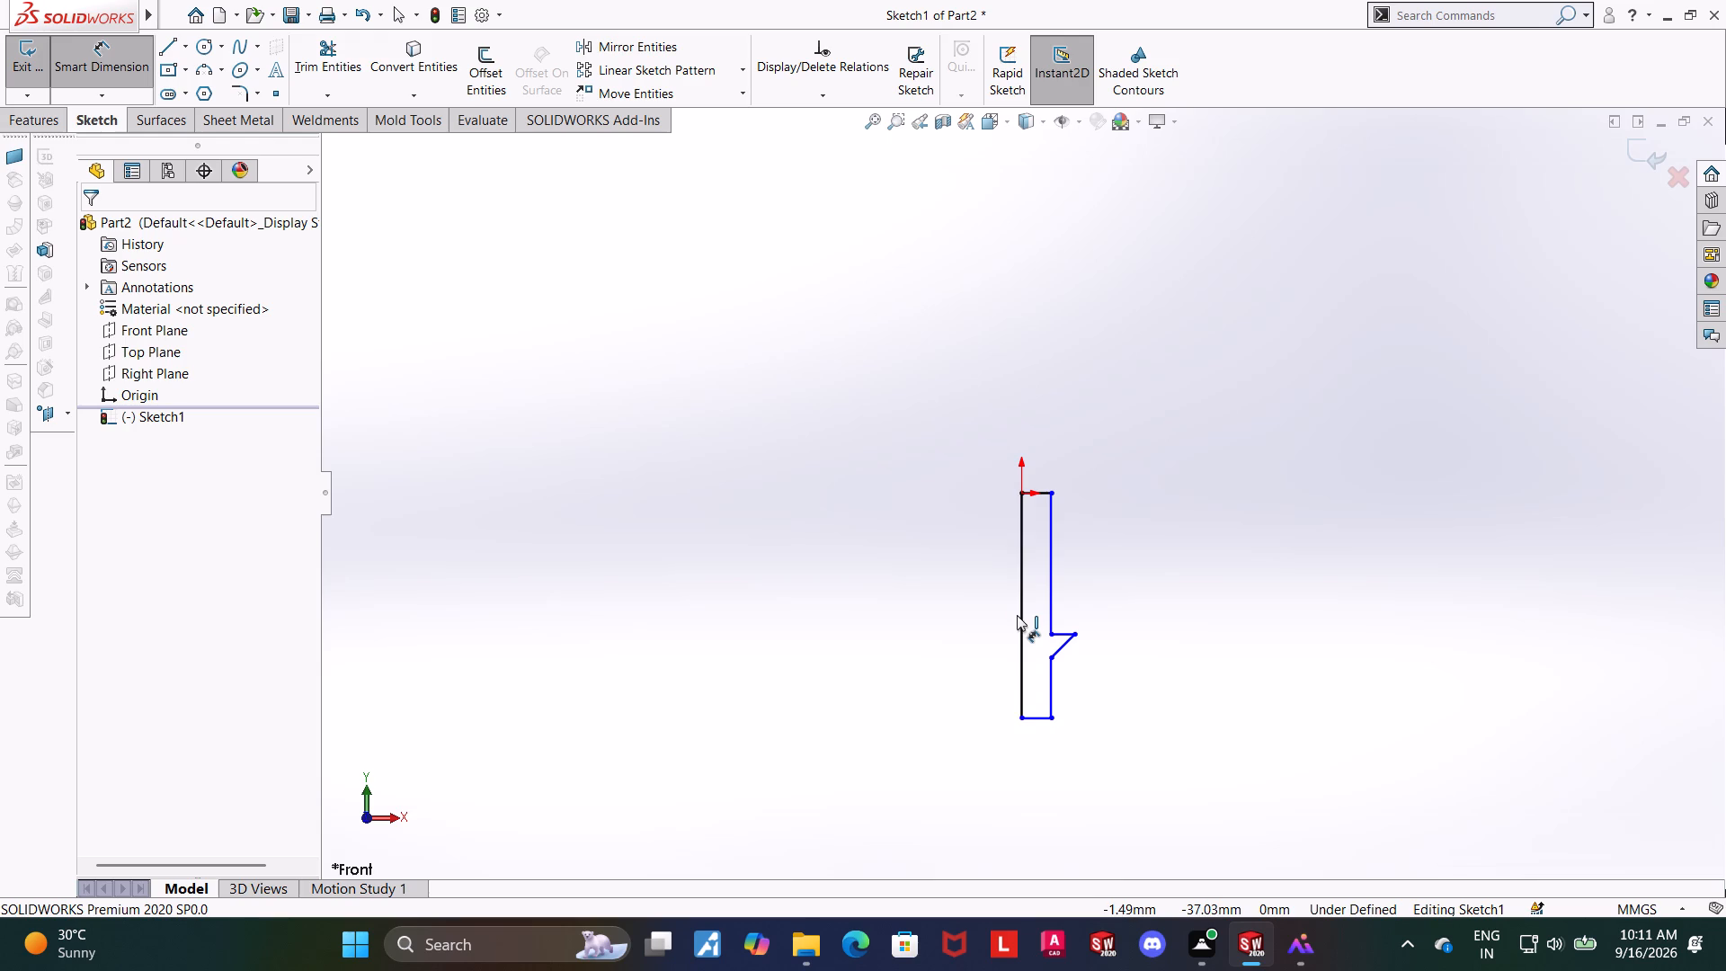
pyautogui.click(1024, 615)
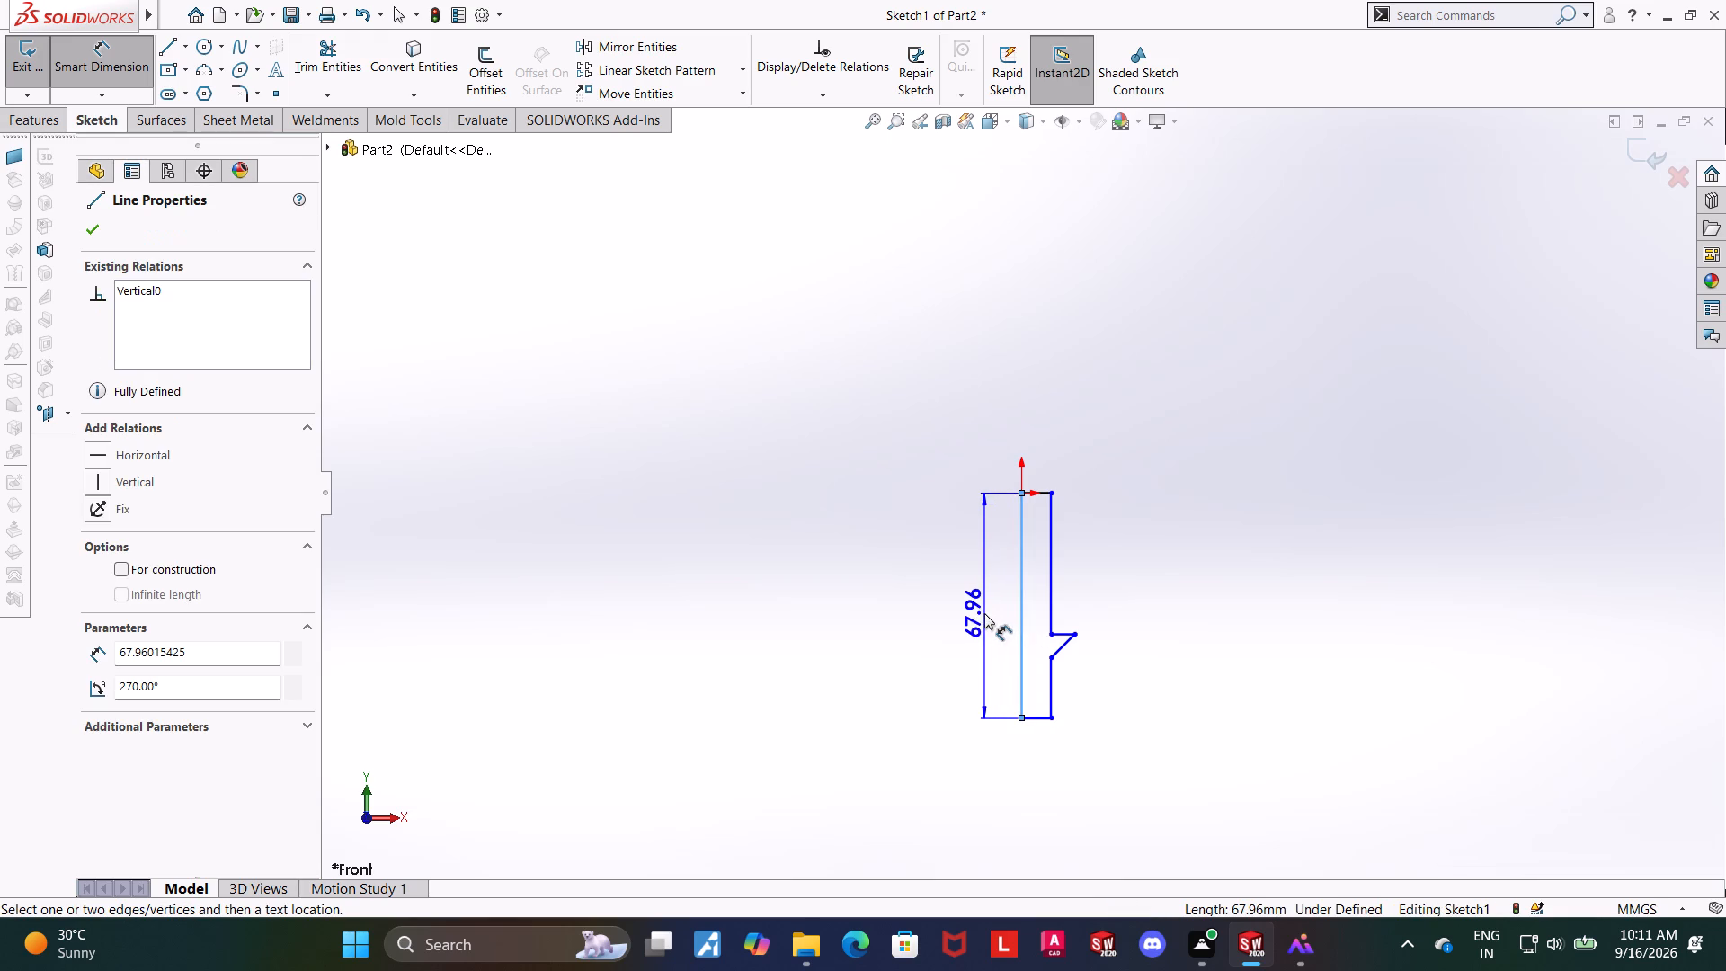
pyautogui.click(984, 613)
pyautogui.press('8')
pyautogui.press('Return')
pyautogui.press('Escape')
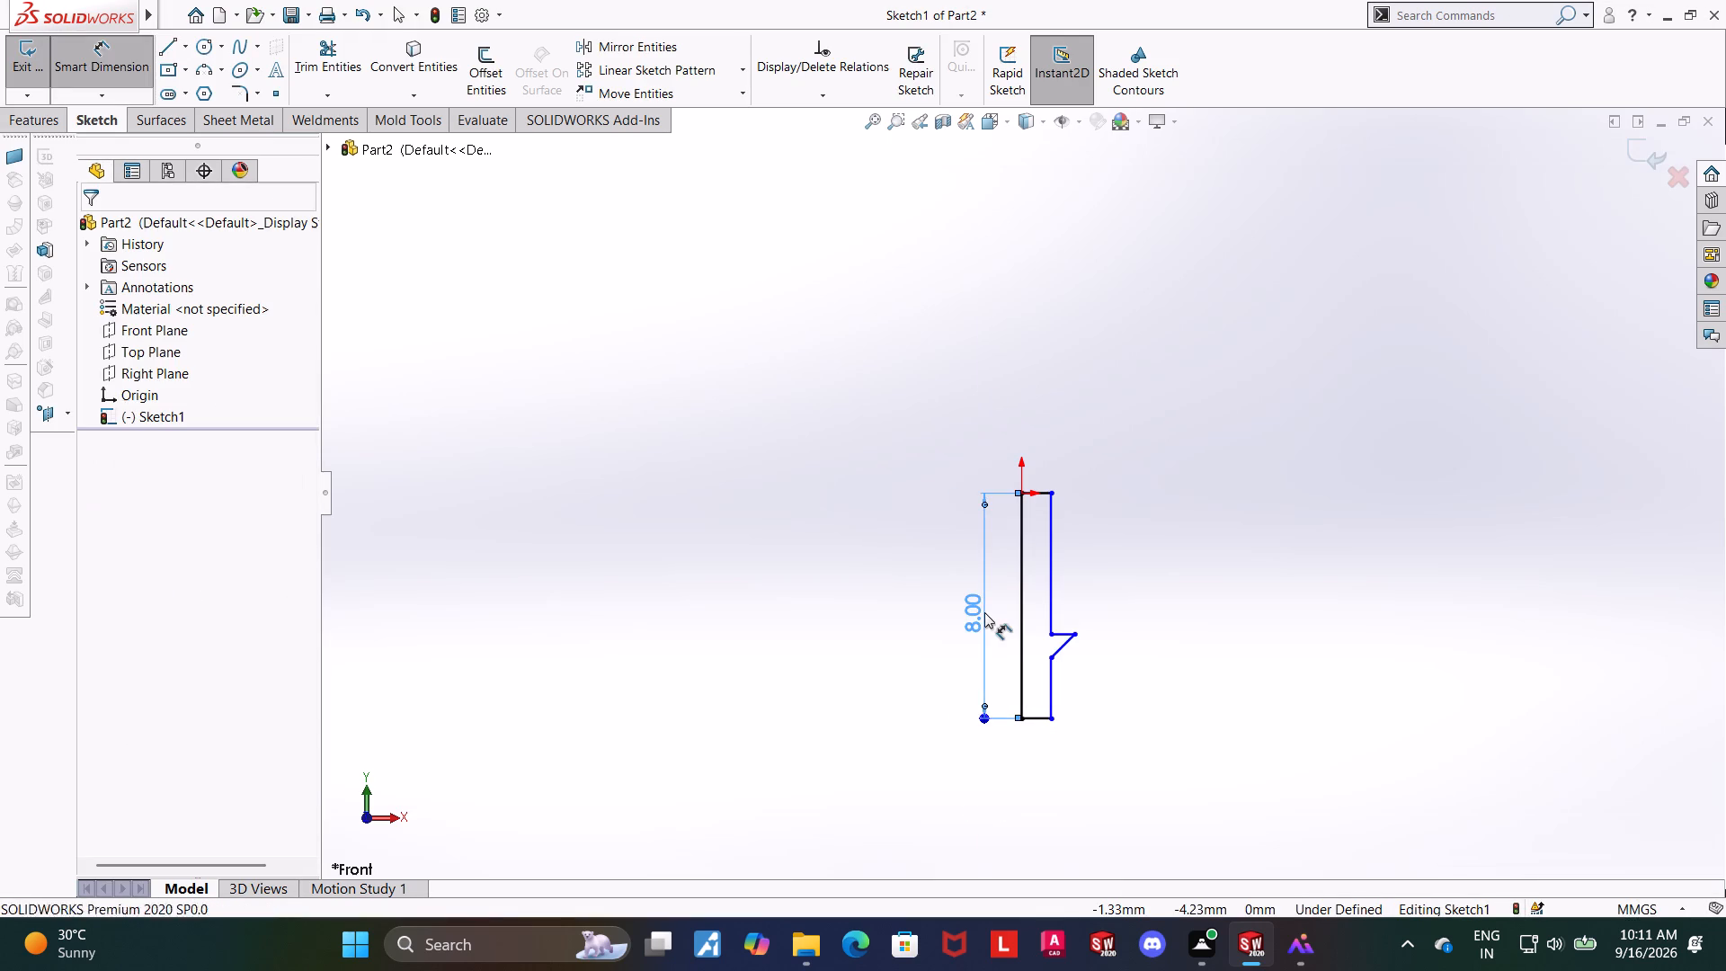
pyautogui.press('Escape')
# Dimension the lower outer vertical line, below the triangular projection, as 3 mm.
pyautogui.click(108, 69)
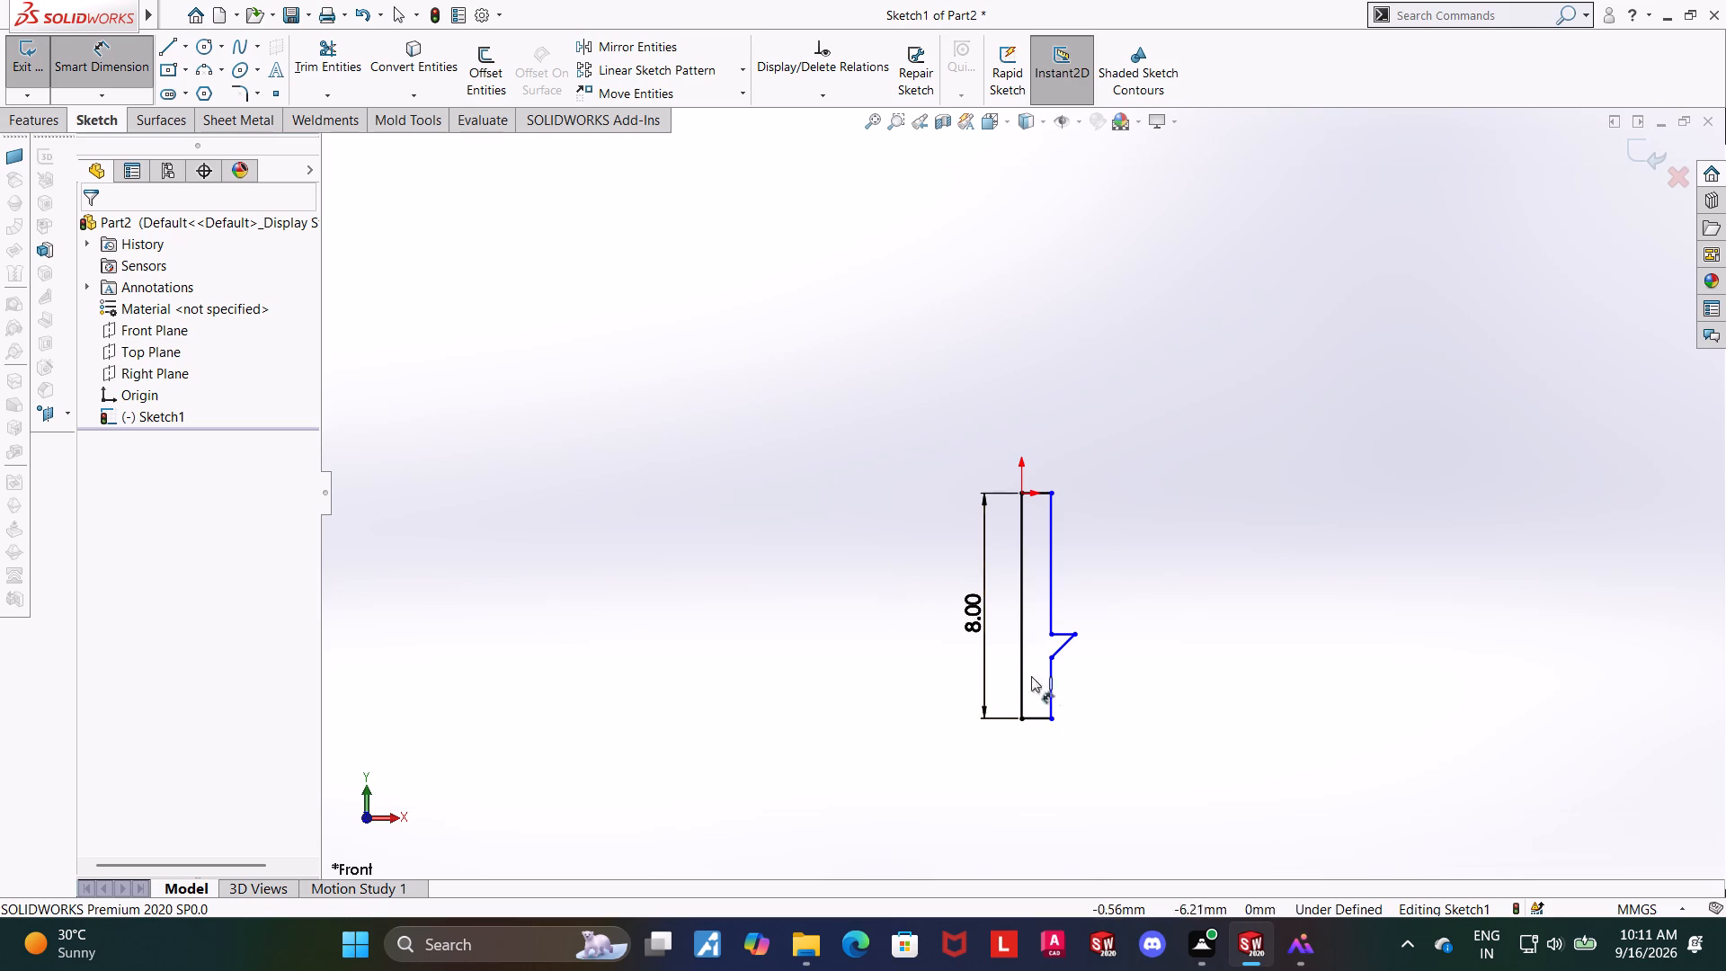
pyautogui.click(1051, 687)
pyautogui.click(1076, 691)
pyautogui.press('3')
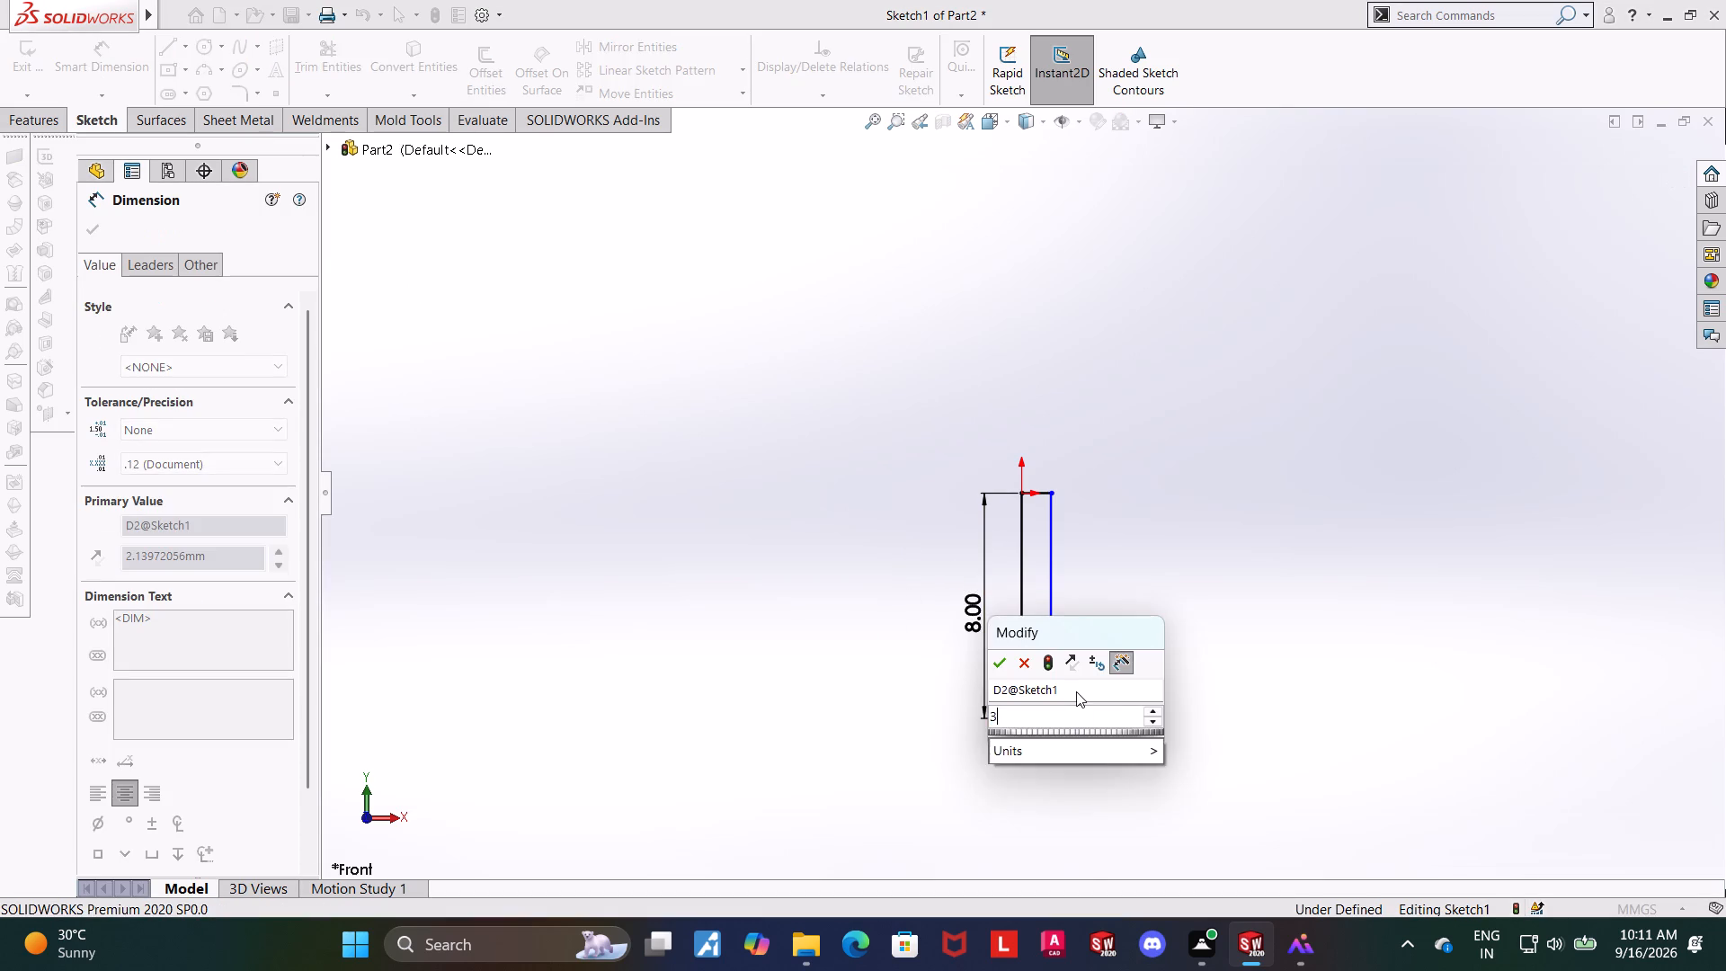
pyautogui.press('Return')
pyautogui.press('Escape')
pyautogui.press('Escape')
# Dimension the vertical distance between the triangular projection's two inner corner points as 1 mm.
pyautogui.click(90, 51)
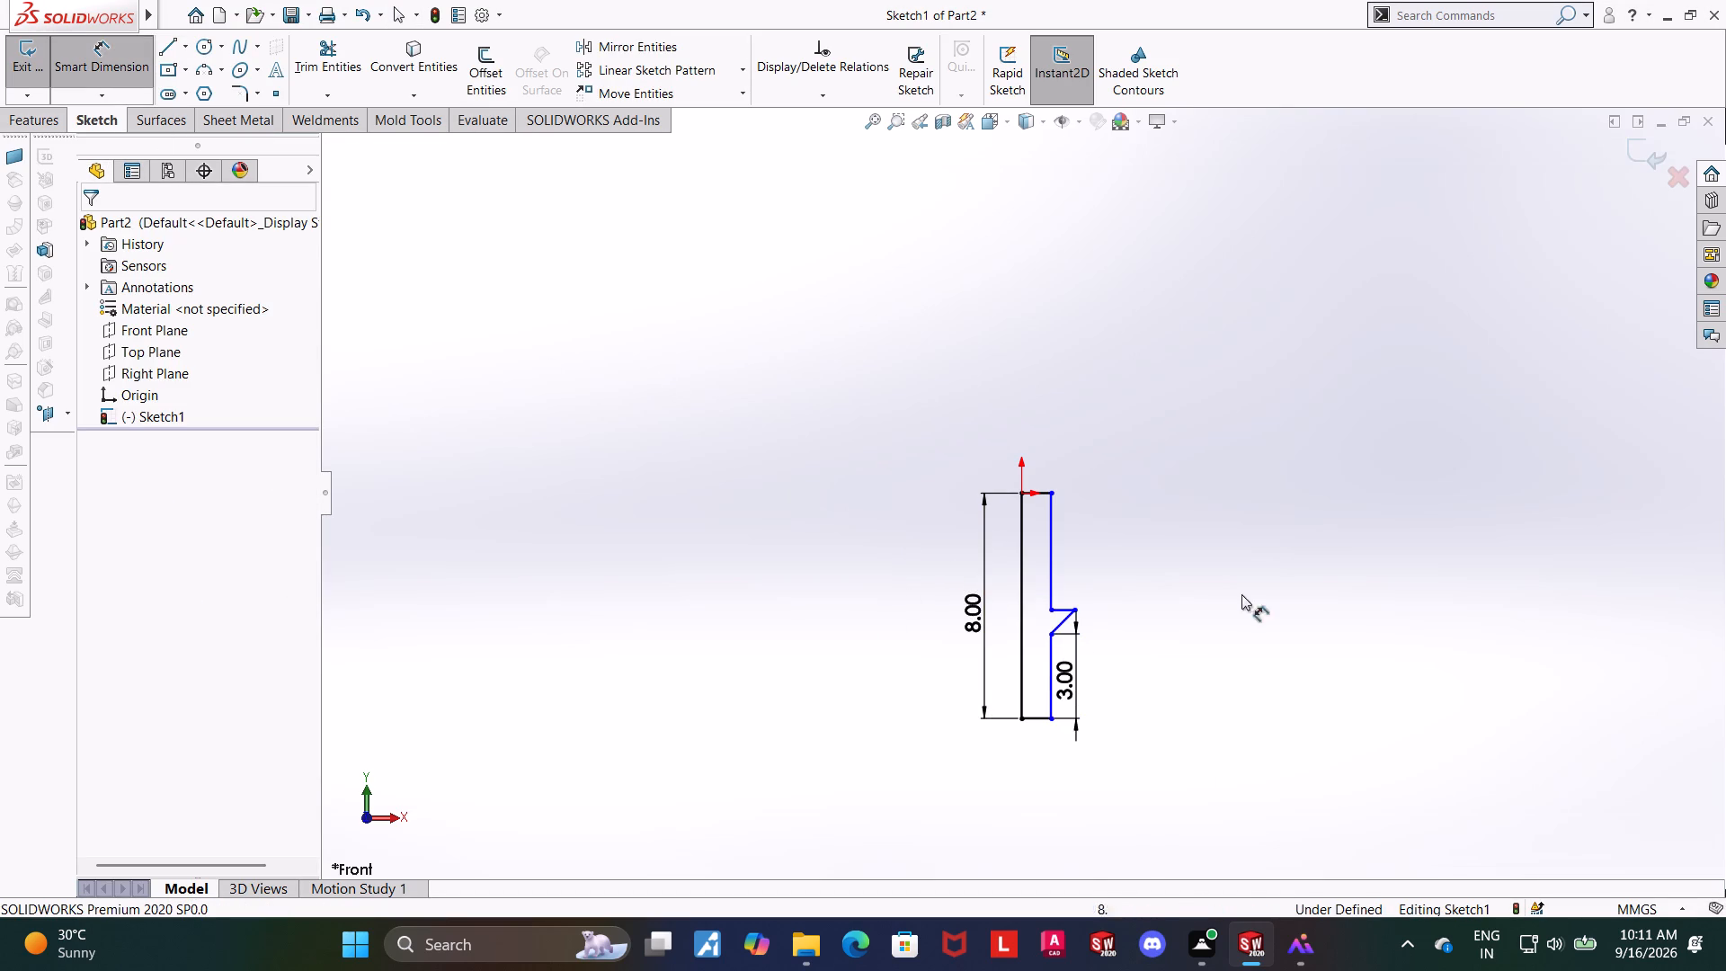
pyautogui.scroll(-4, 1235, 608)
pyautogui.keyDown('ctrl'); pyautogui.click(797, 578); pyautogui.keyUp('ctrl')
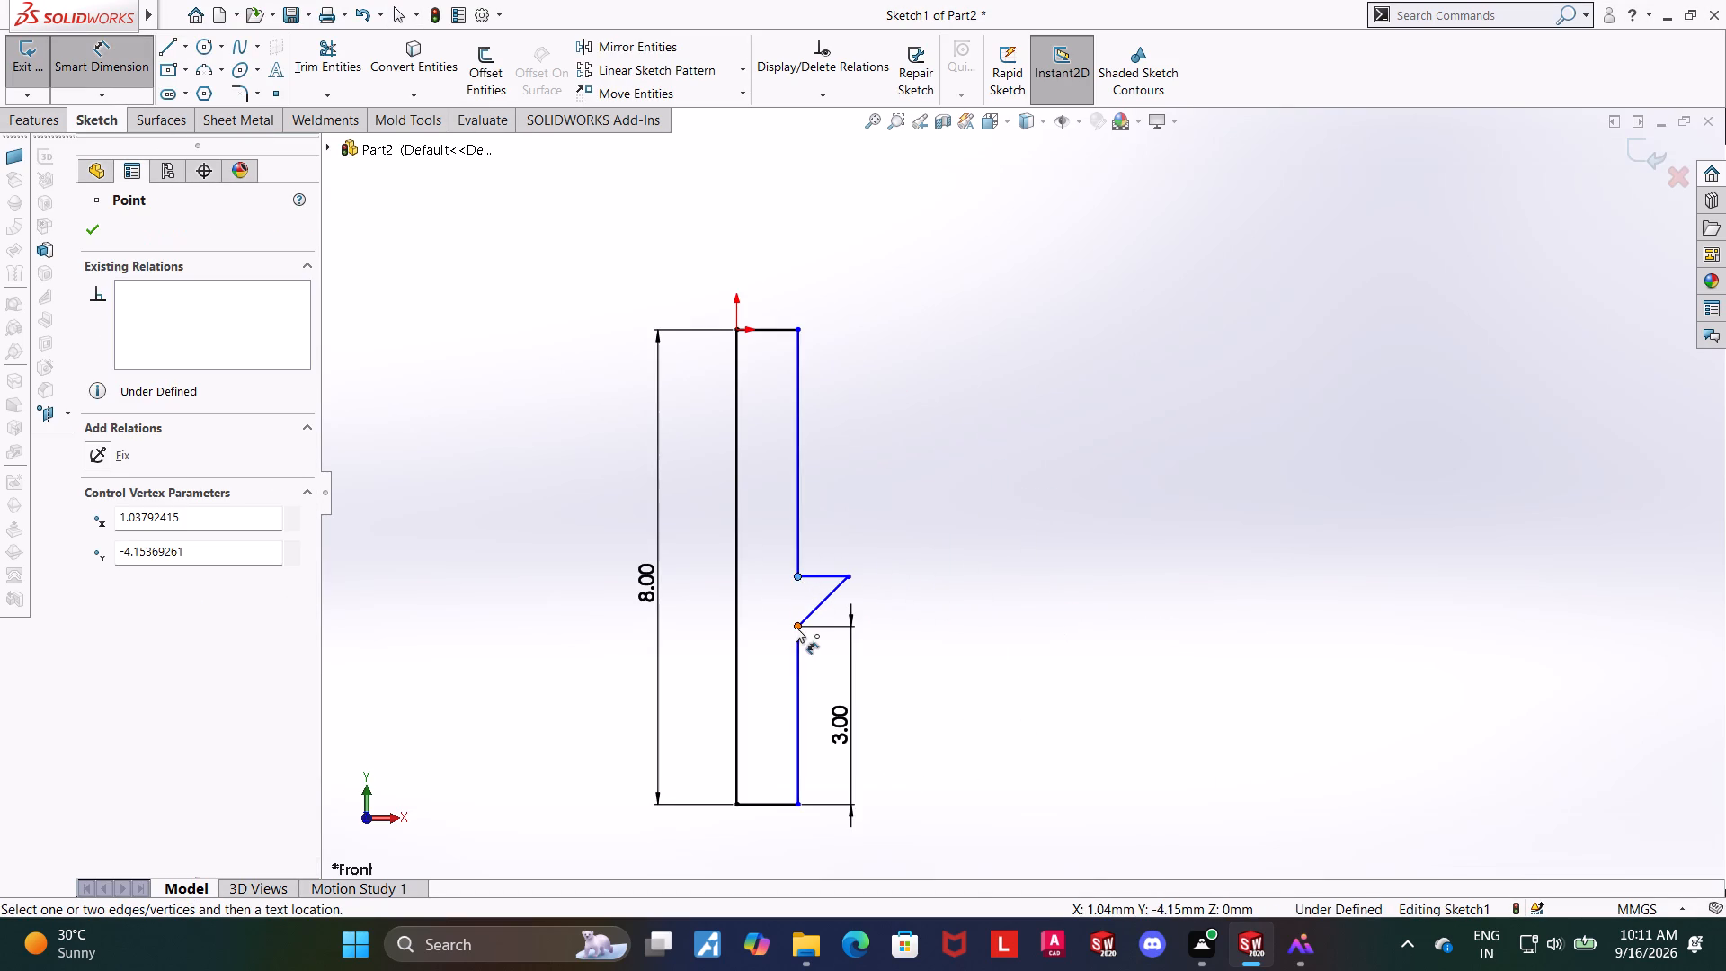
pyautogui.keyDown('ctrl'); pyautogui.click(799, 627); pyautogui.keyUp('ctrl')
pyautogui.click(923, 609)
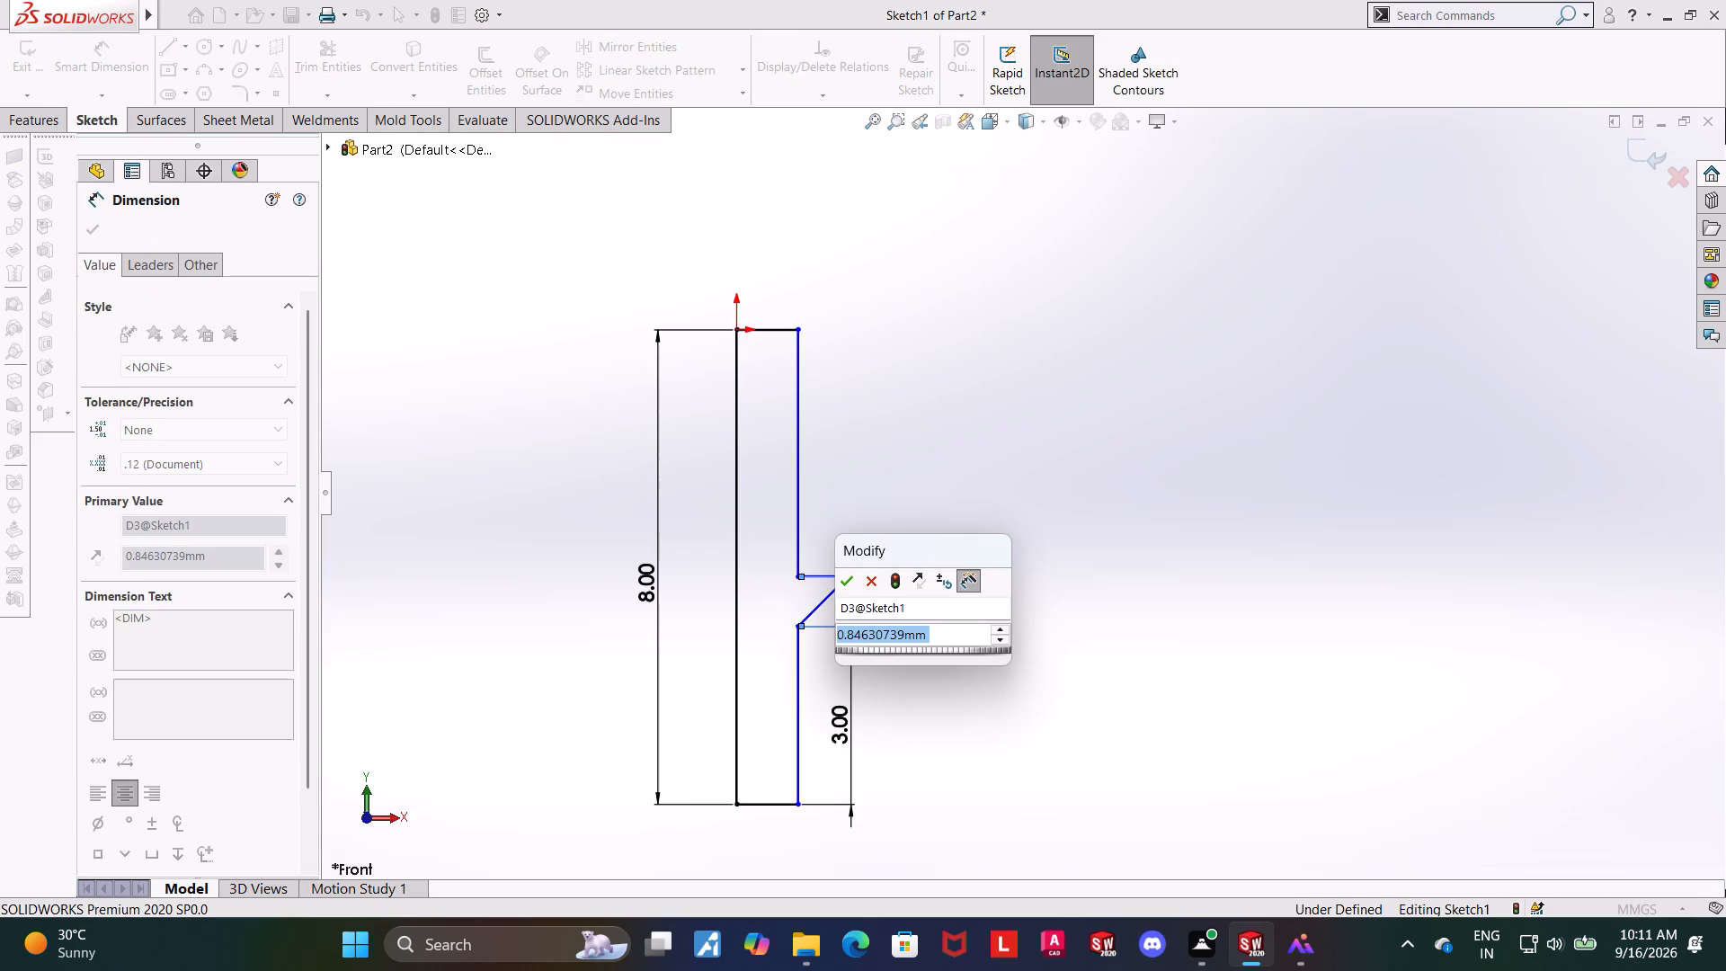
pyautogui.press('1')
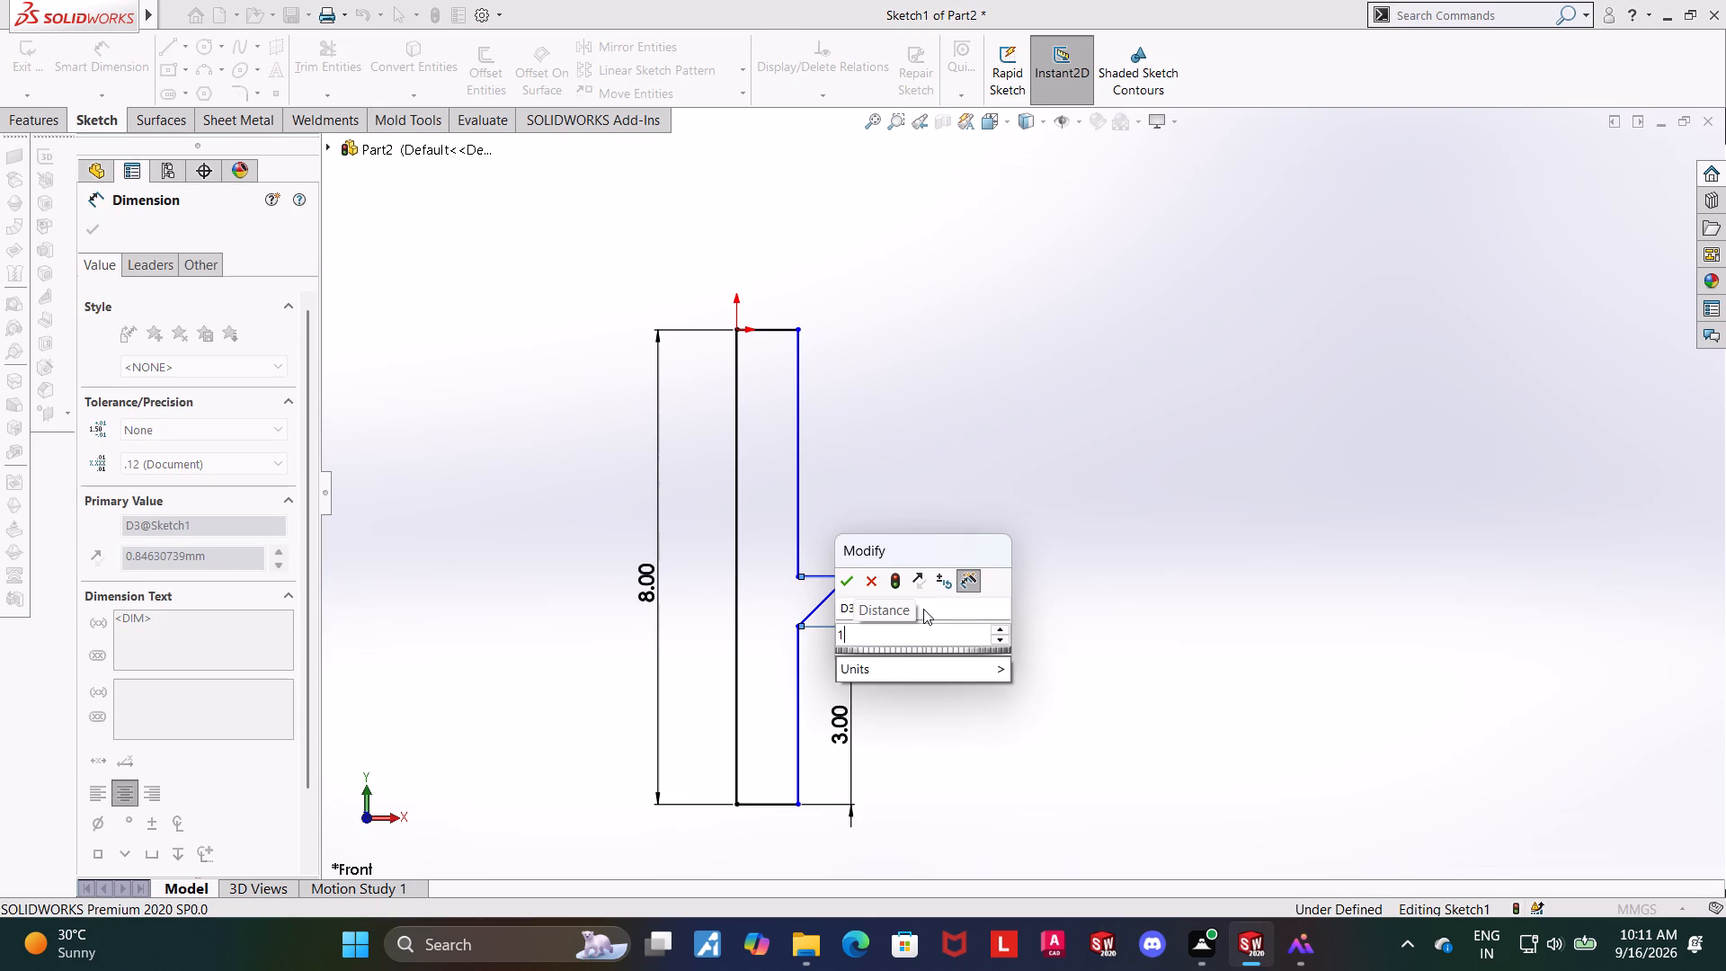
pyautogui.press('Return')
pyautogui.press('Escape')
pyautogui.press('Escape')
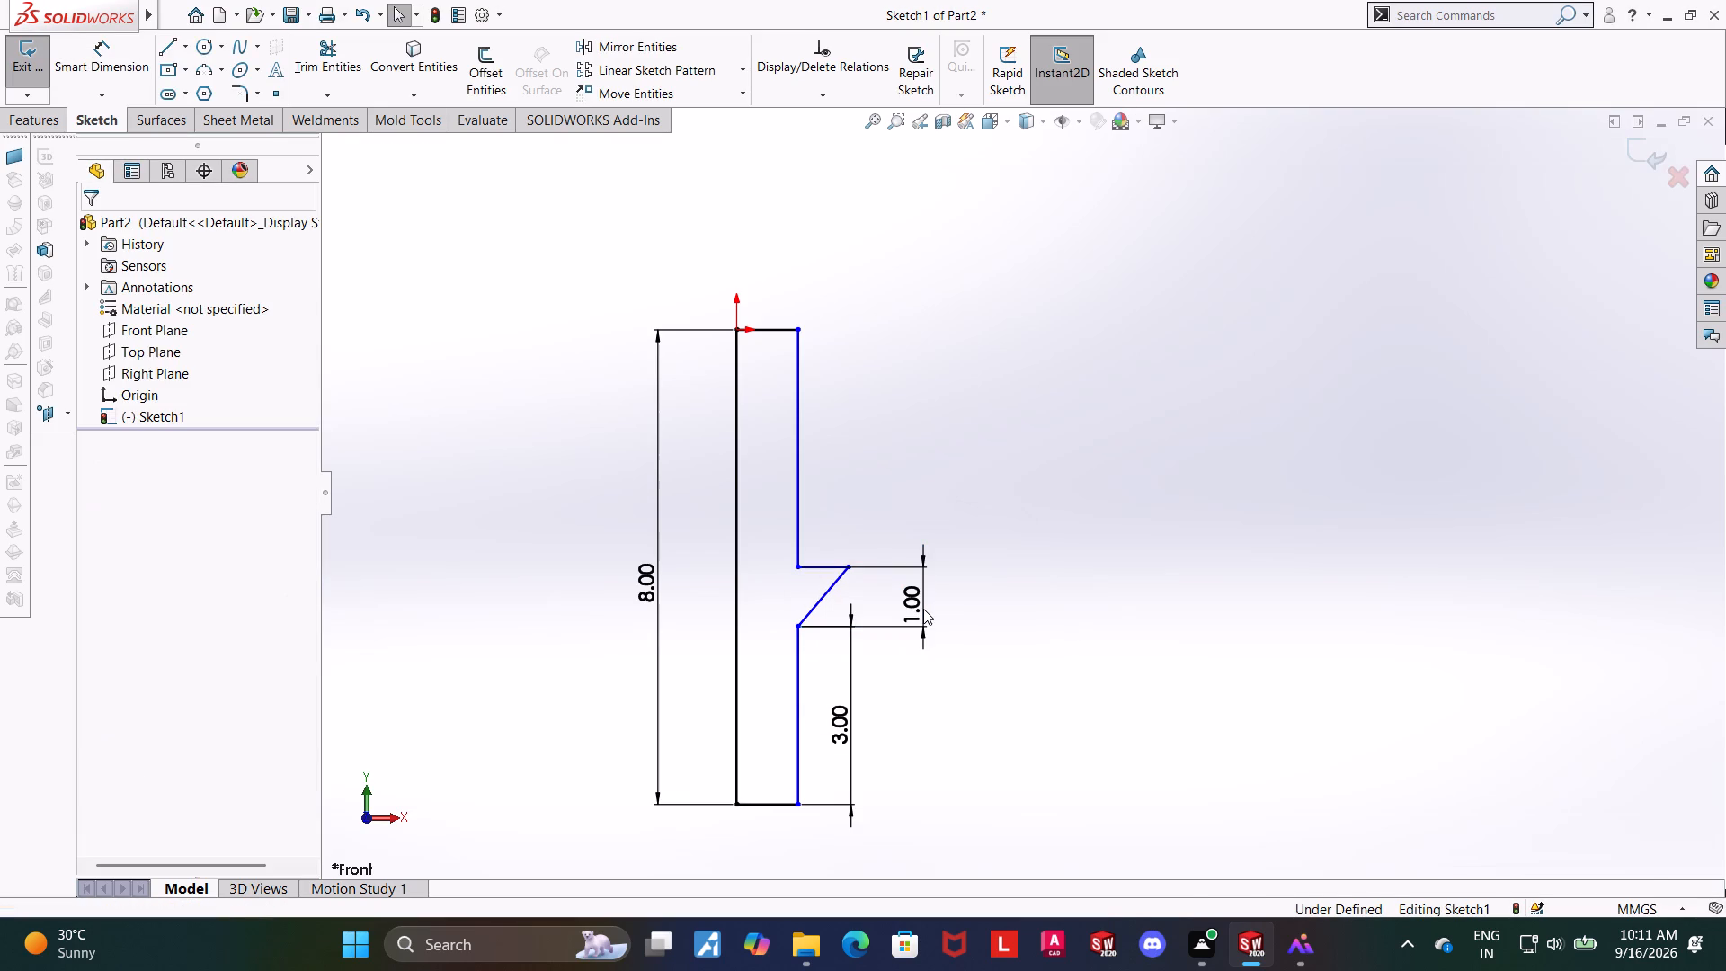
# Dimension the width between the long origin line and the lower outer vertical line as 3 mm.
pyautogui.click(119, 60)
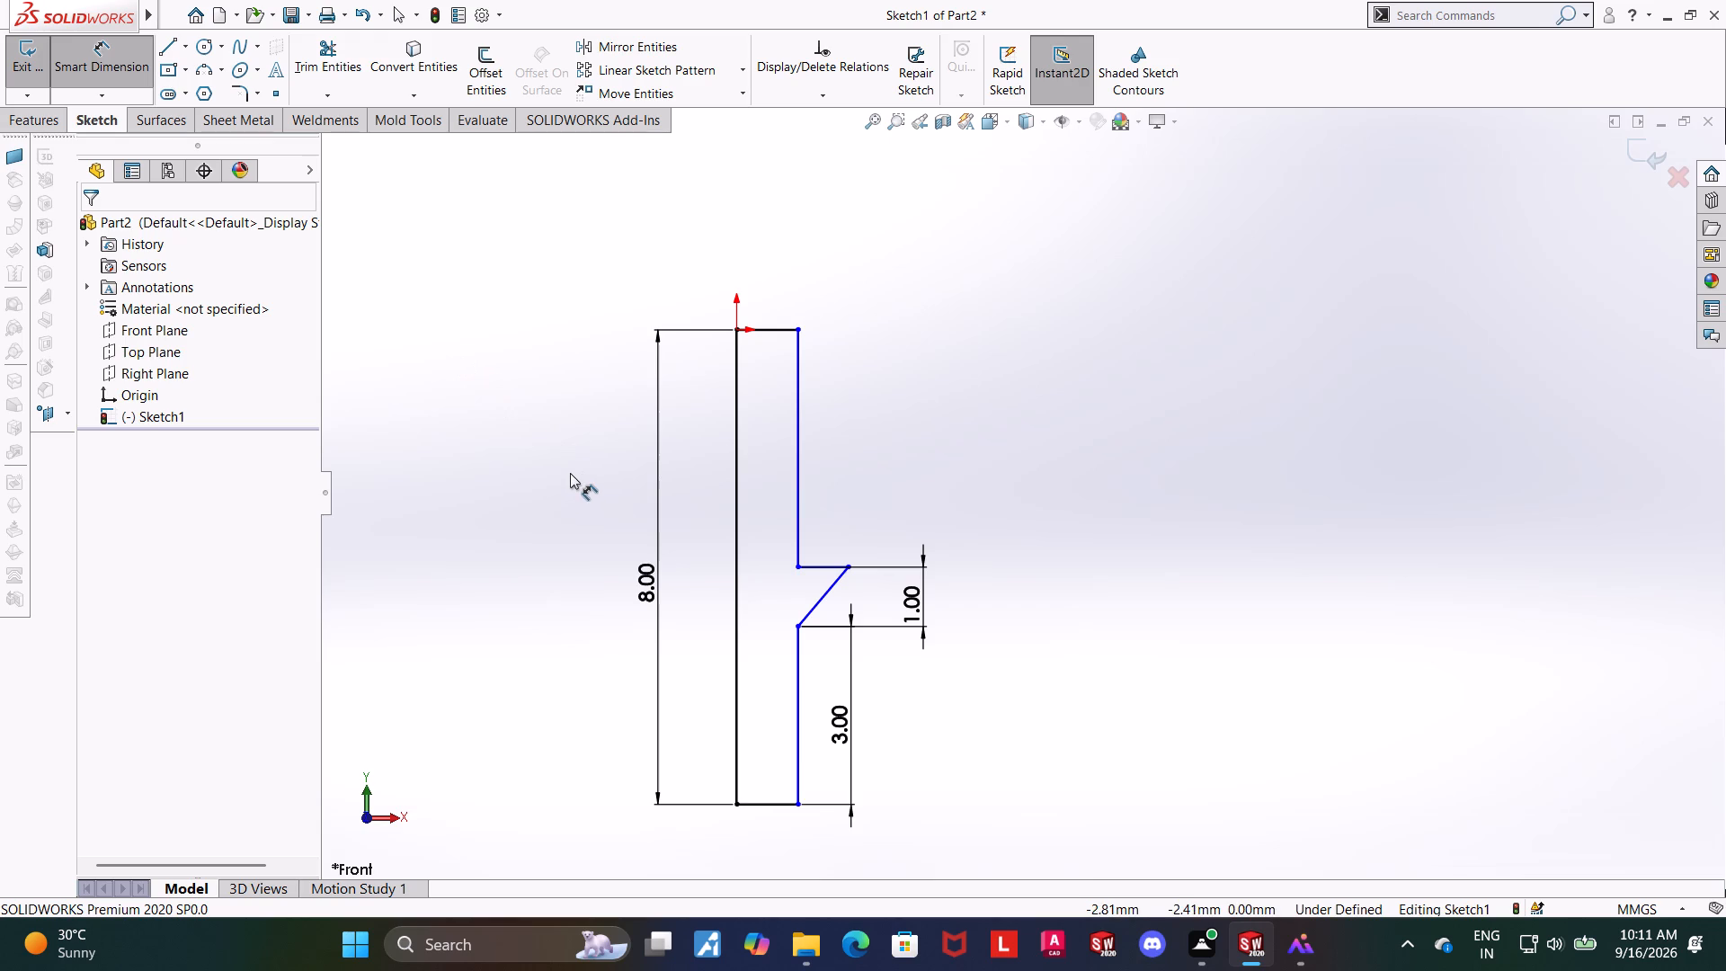
pyautogui.click(798, 750)
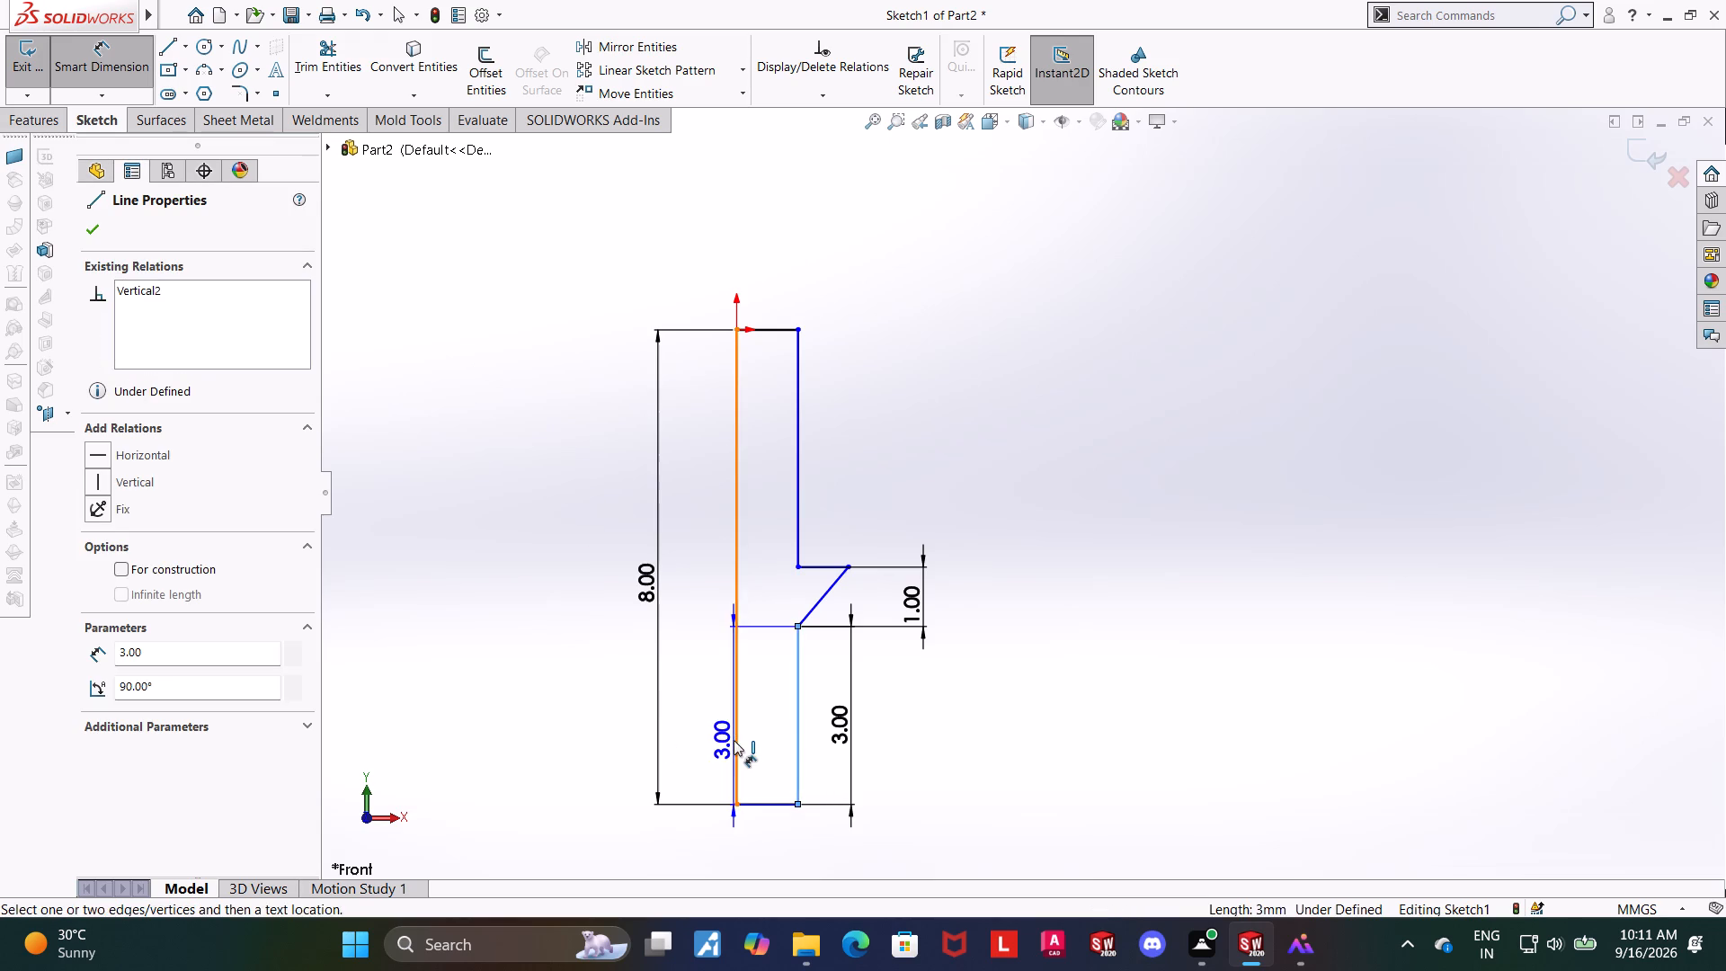
pyautogui.click(734, 740)
pyautogui.scroll(2, 752, 814)
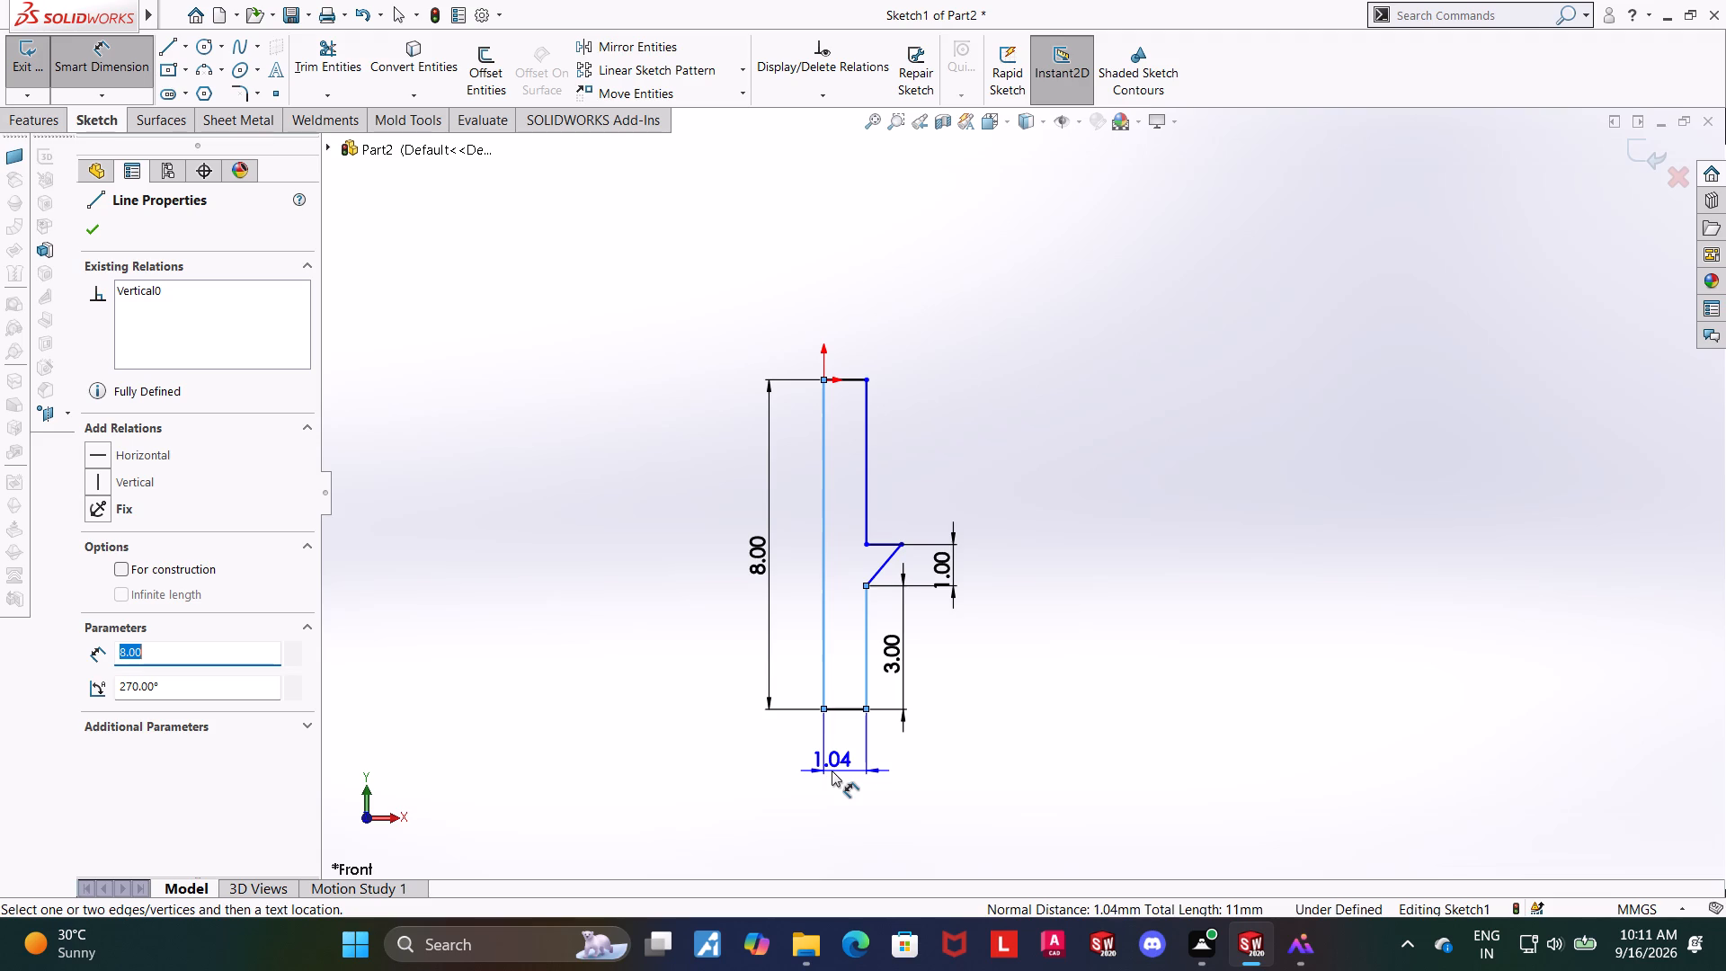
pyautogui.click(832, 771)
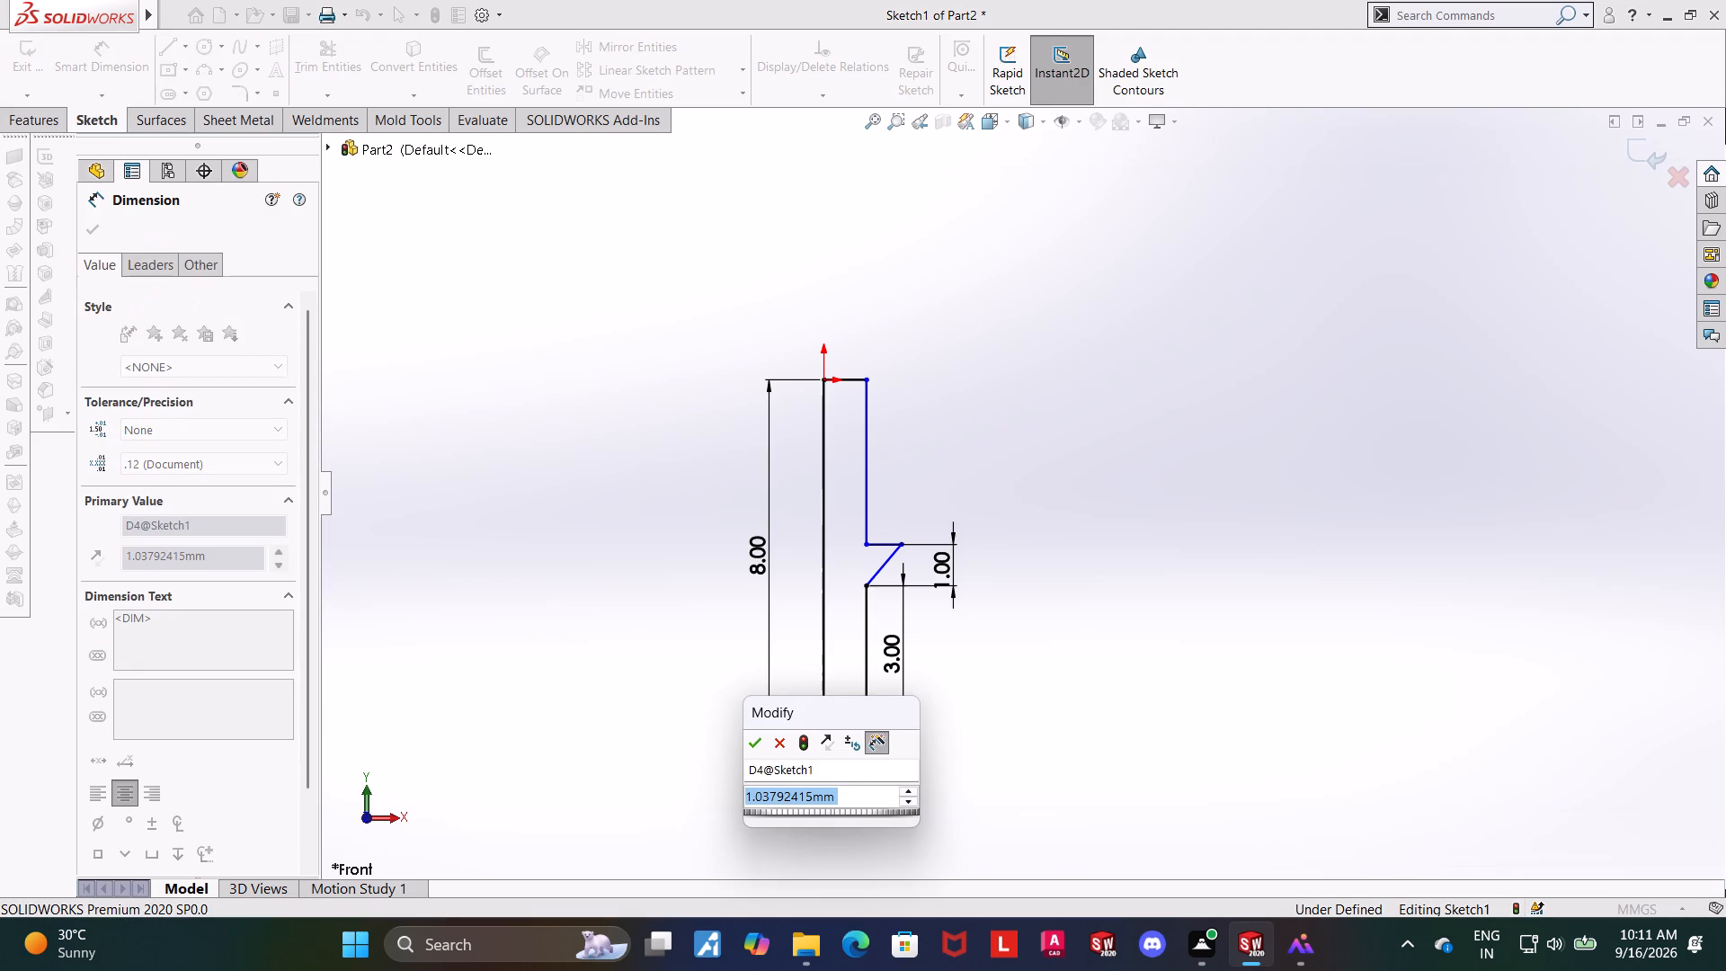
pyautogui.press('3')
pyautogui.press('Return')
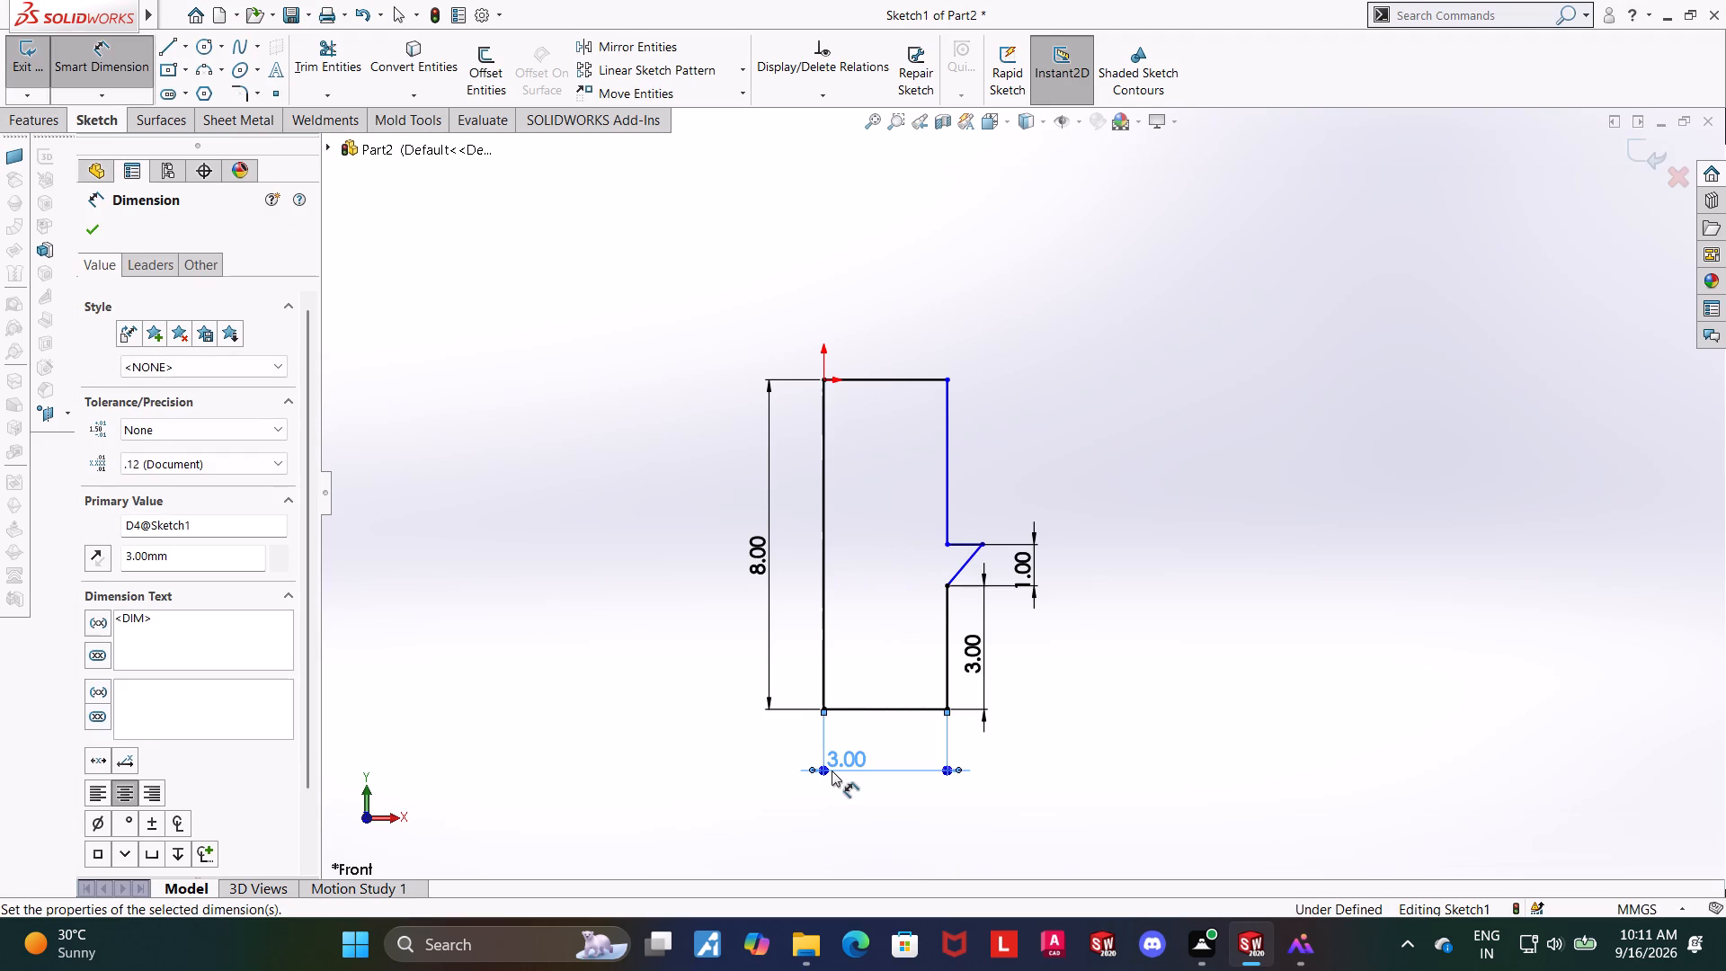
# Set the profile's width dimension to 1.5 mm.
pyautogui.doubleClick(841, 769)
pyautogui.moveTo(870, 768); pyautogui.dragTo(742, 768)
pyautogui.write('1.5')
pyautogui.press('Return')
pyautogui.press('Escape')
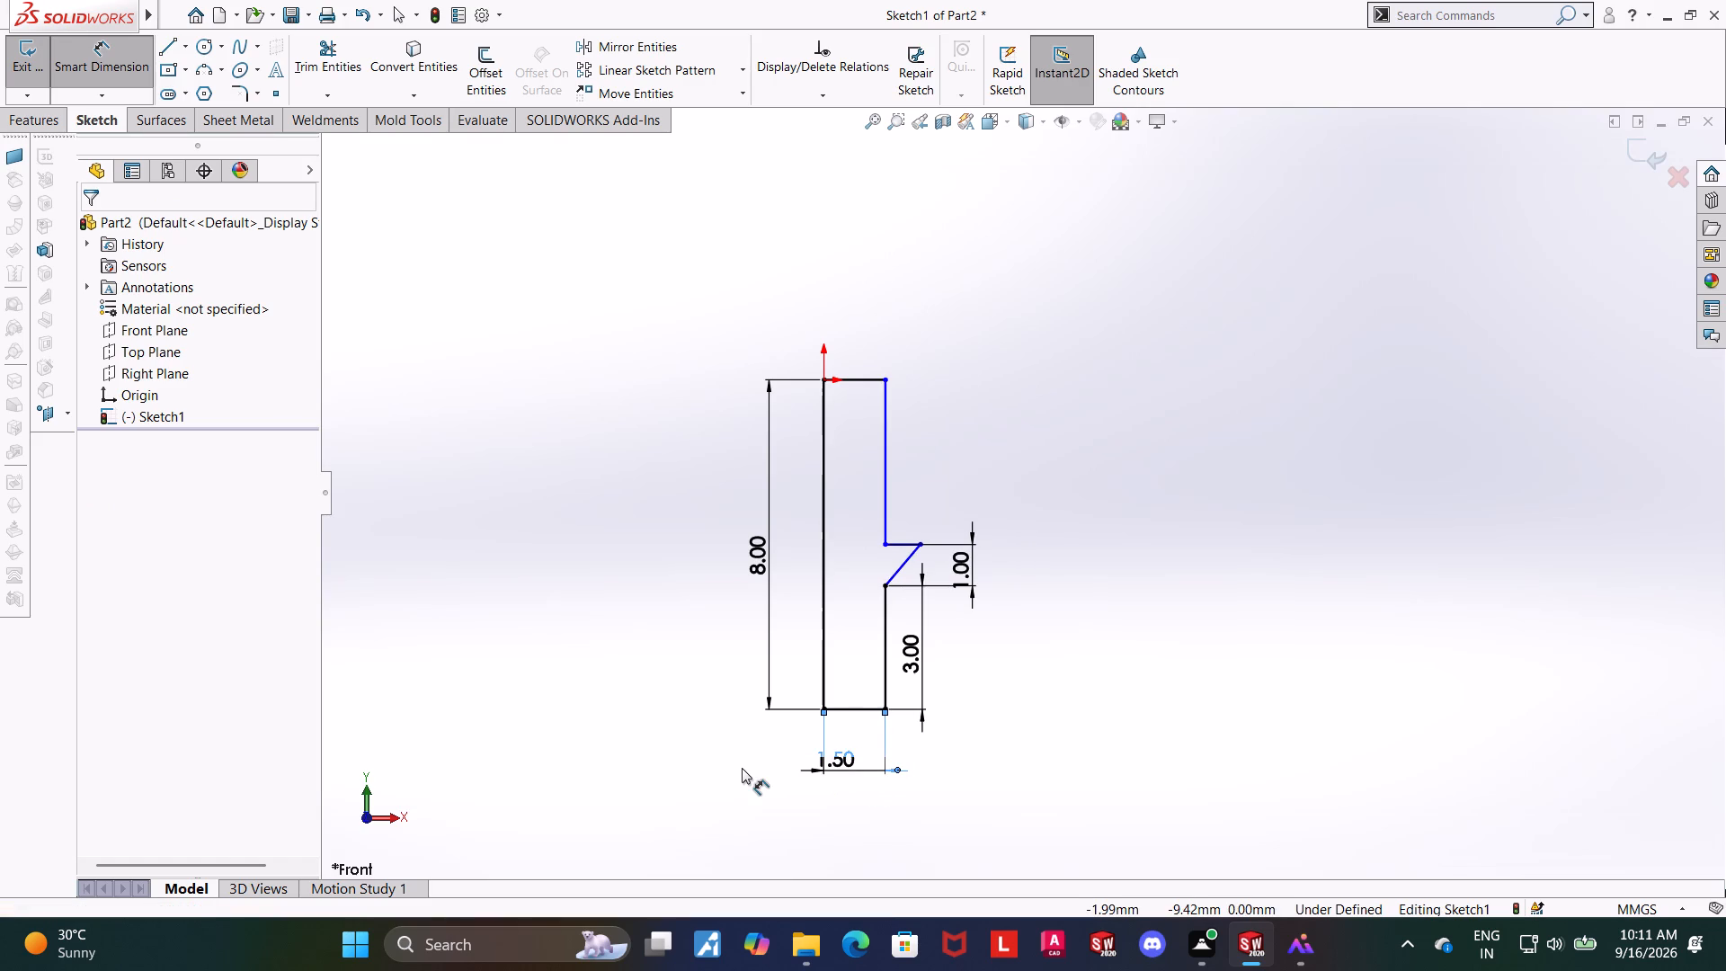
pyautogui.press('Escape')
# Make the upper and lower outer vertical lines of the profile collinear.
pyautogui.click(102, 51)
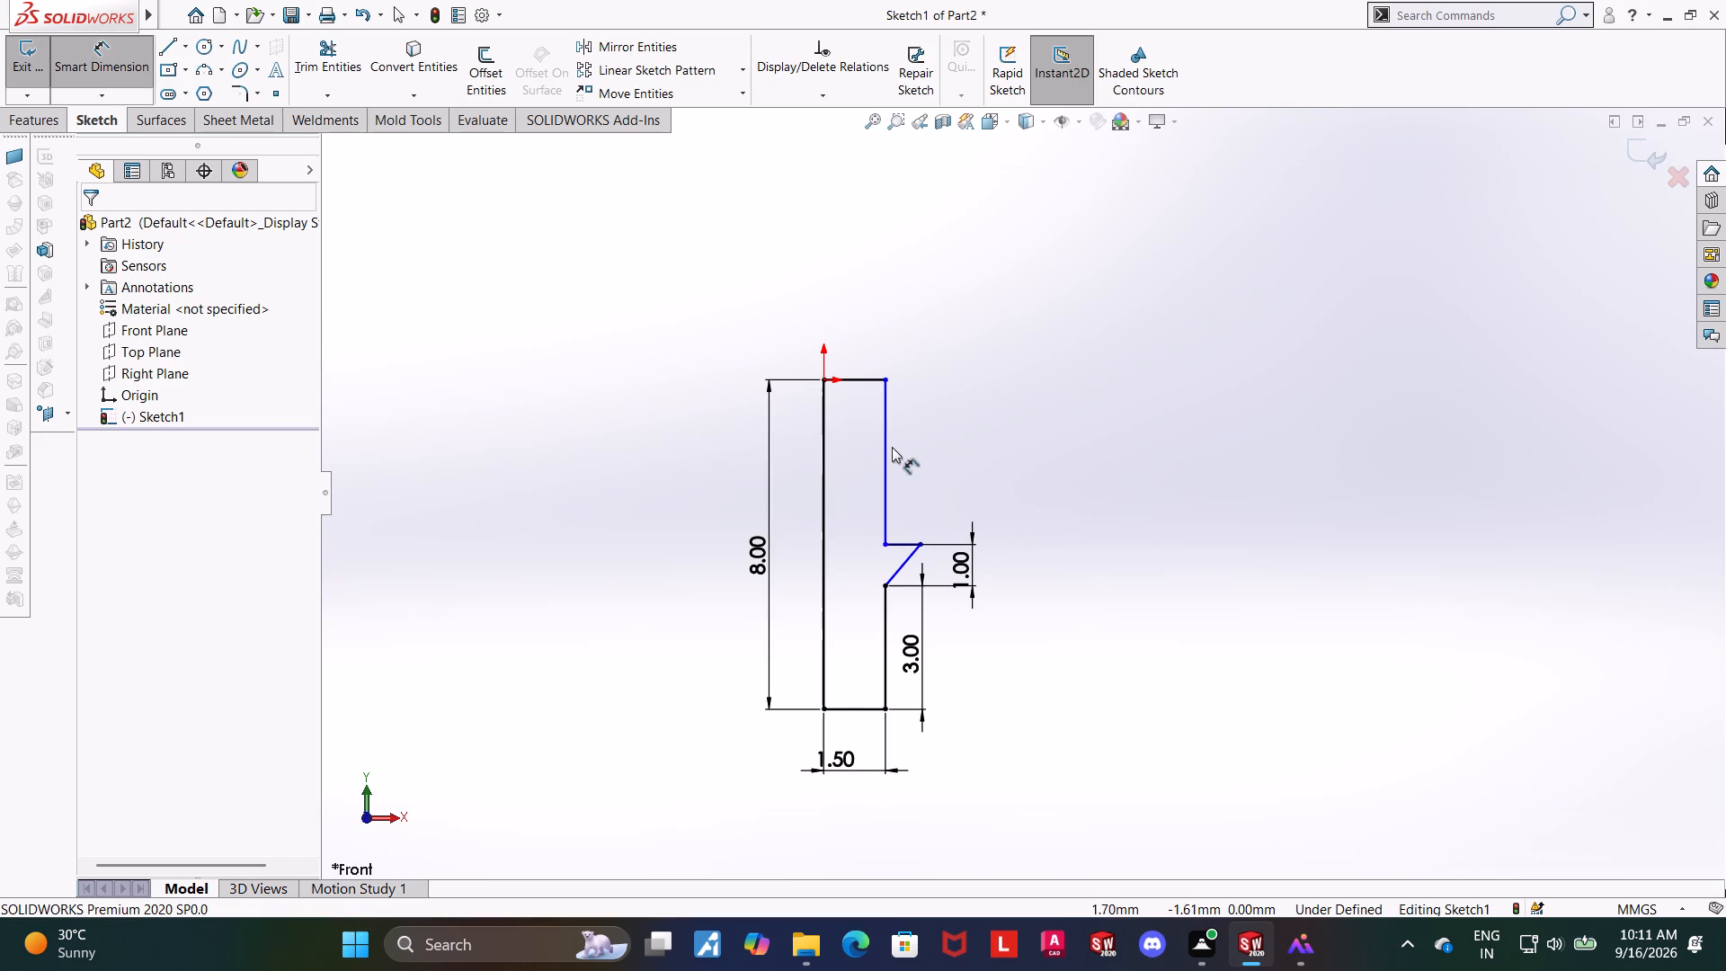
pyautogui.press('Escape')
pyautogui.press('Escape')
pyautogui.click(889, 441)
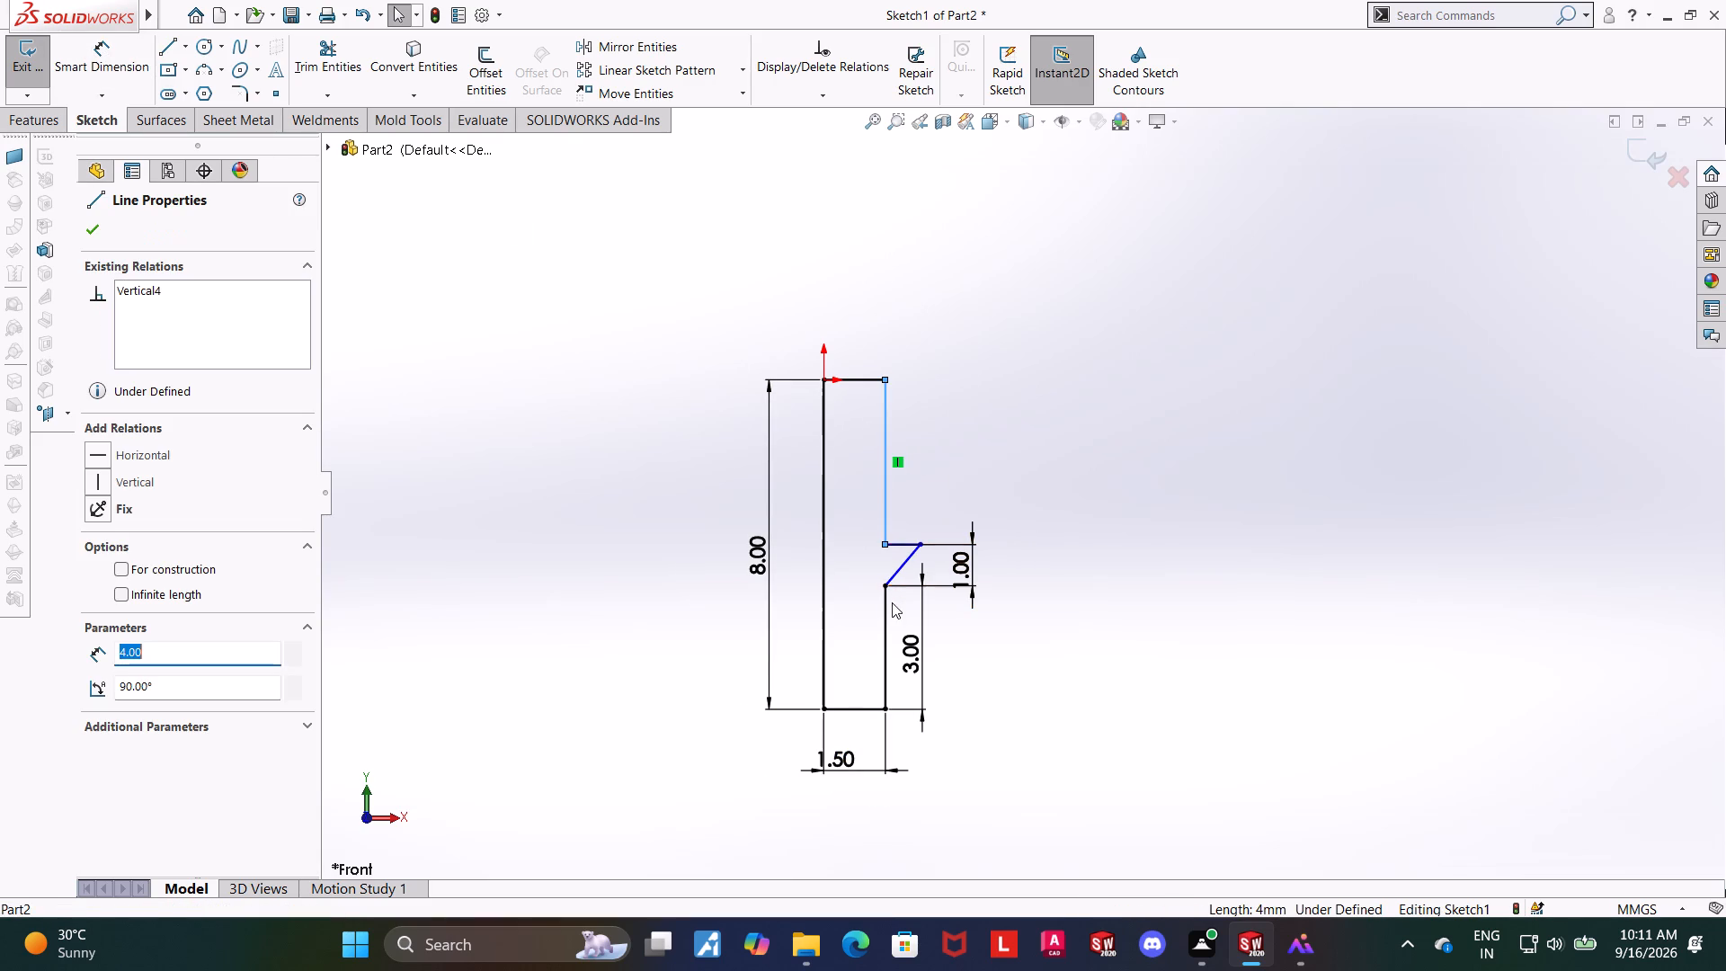
pyautogui.keyDown('ctrl'); pyautogui.click(889, 604); pyautogui.keyUp('ctrl')
pyautogui.click(94, 605)
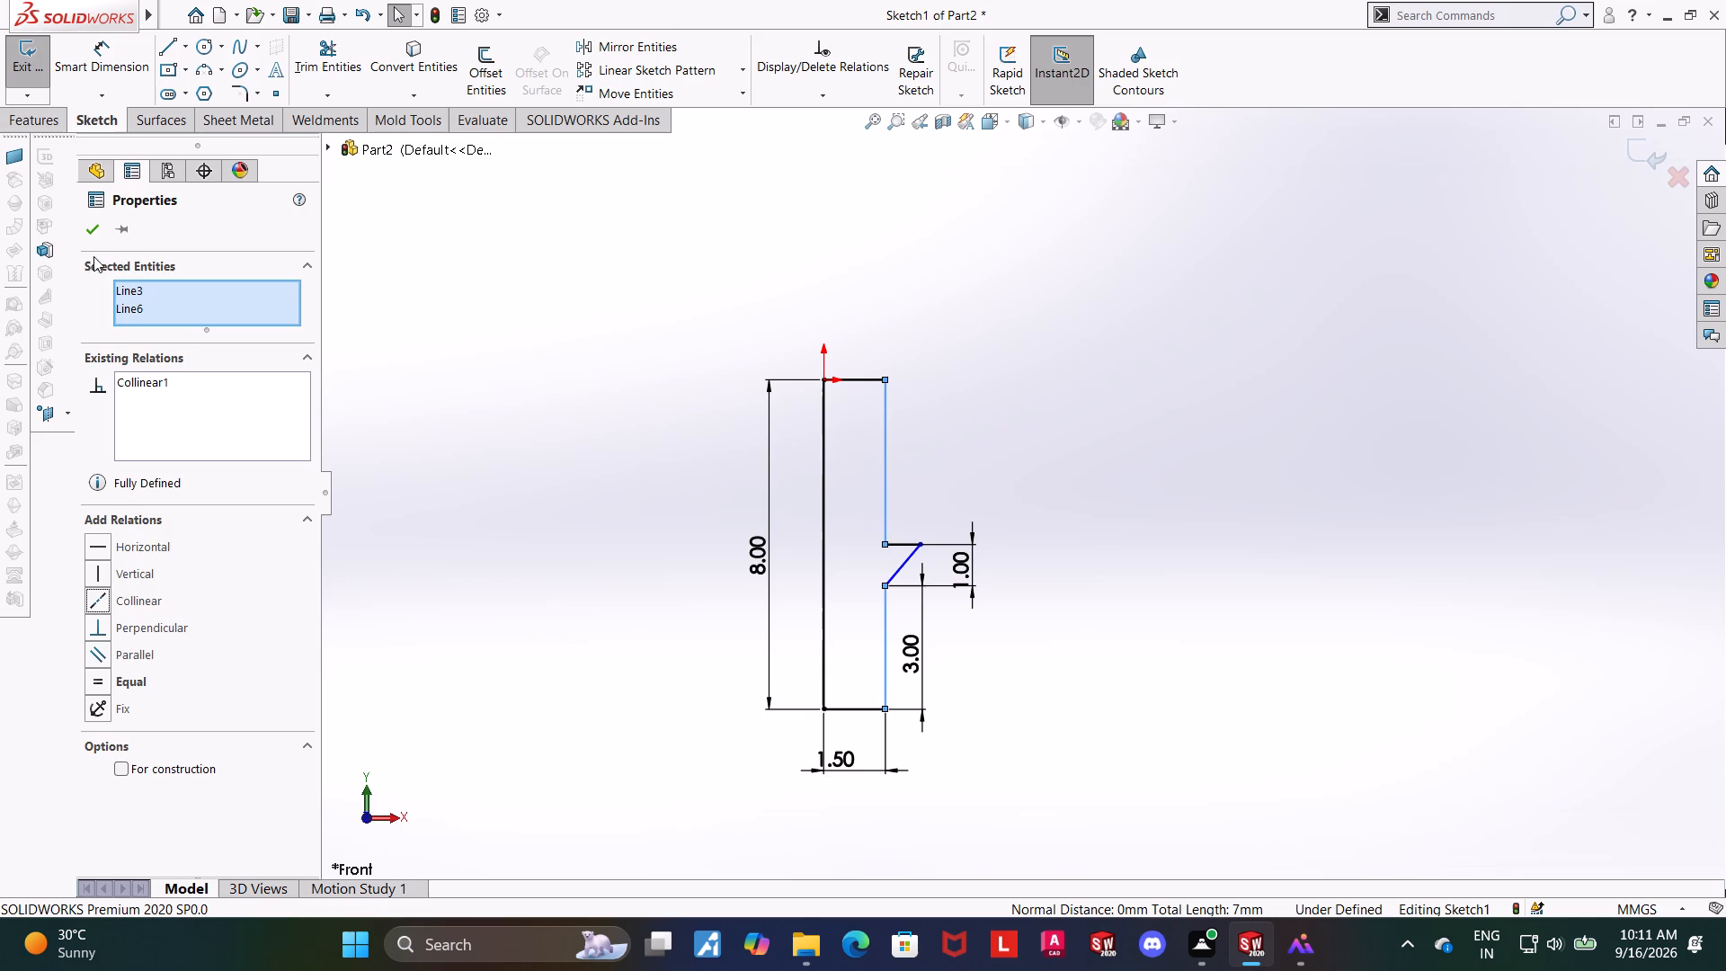
pyautogui.click(89, 235)
pyautogui.click(1249, 521)
pyautogui.press('Escape')
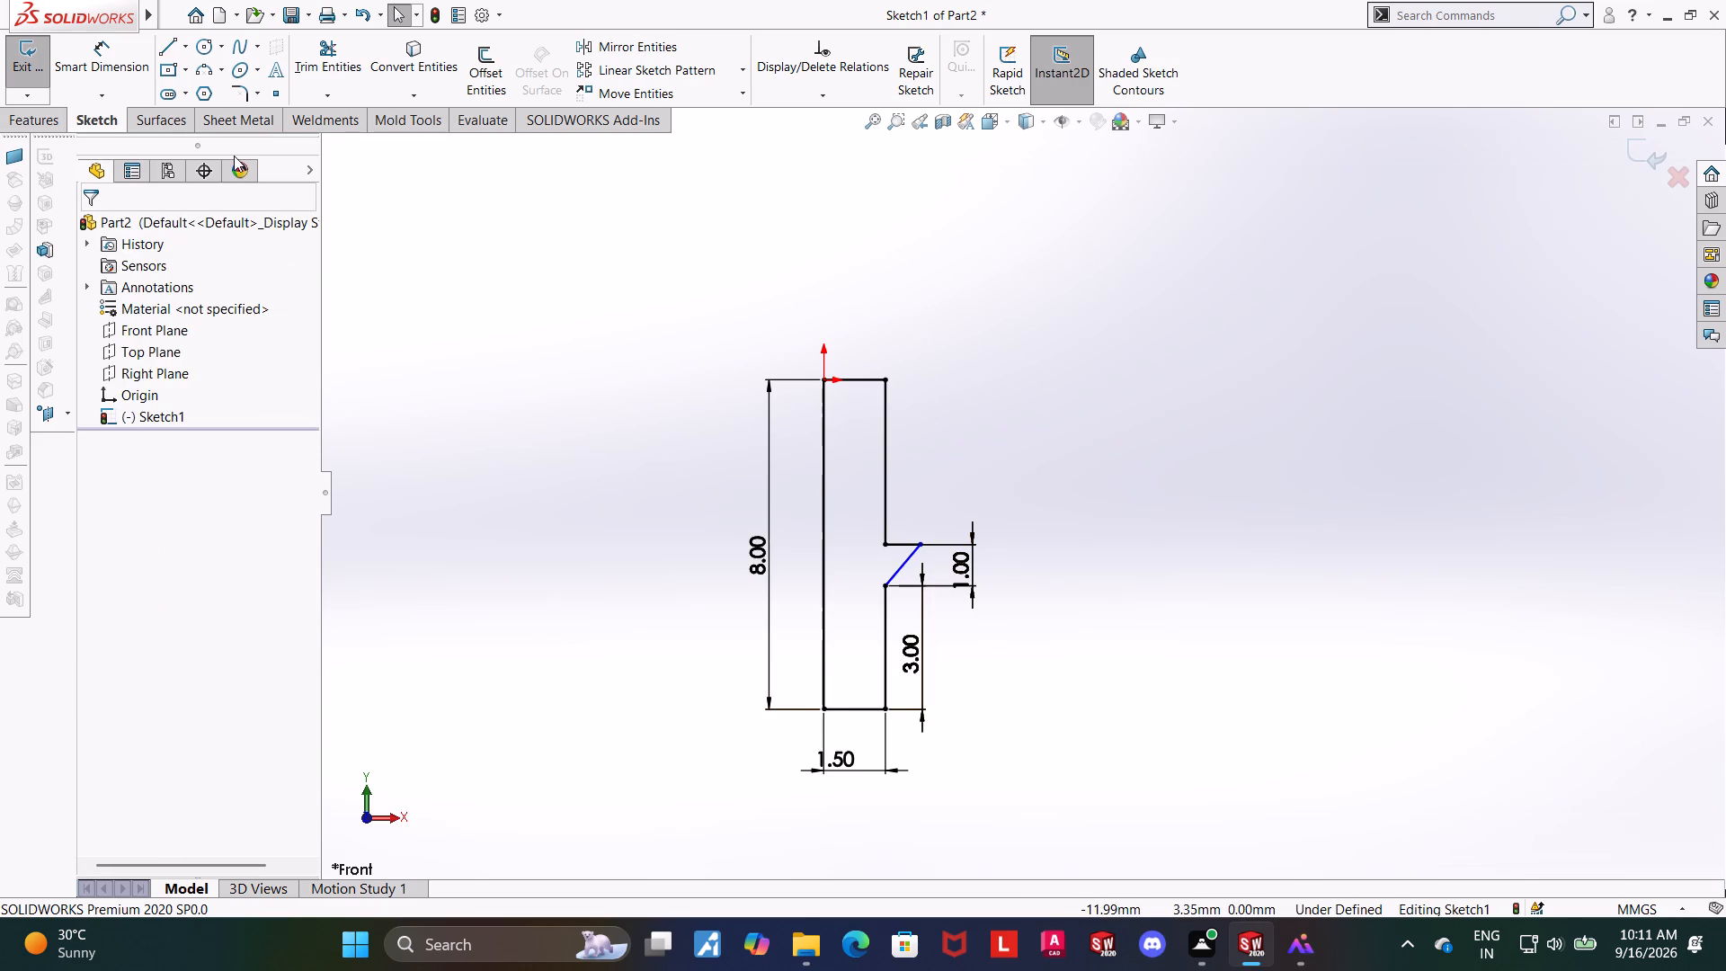
pyautogui.press('Escape')
# Dimension the distance from the projection's outer tip to the long vertical line at the origin as 2.5 mm.
pyautogui.click(128, 59)
pyautogui.scroll(-5, 933, 611)
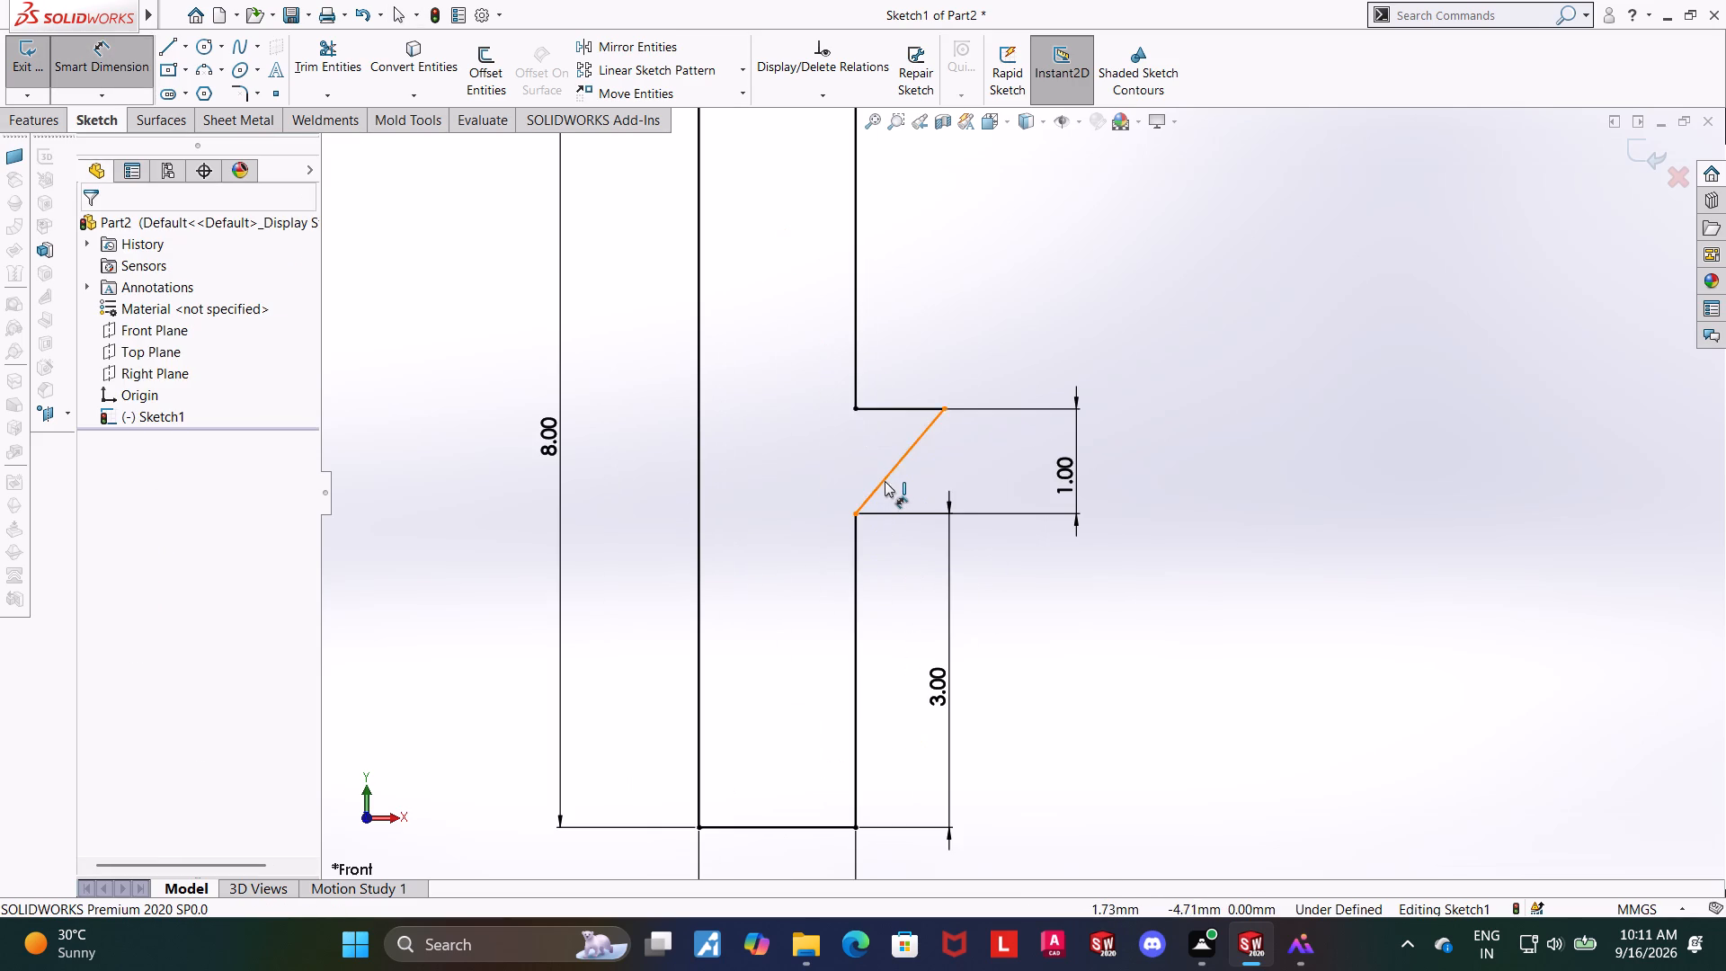
pyautogui.click(944, 411)
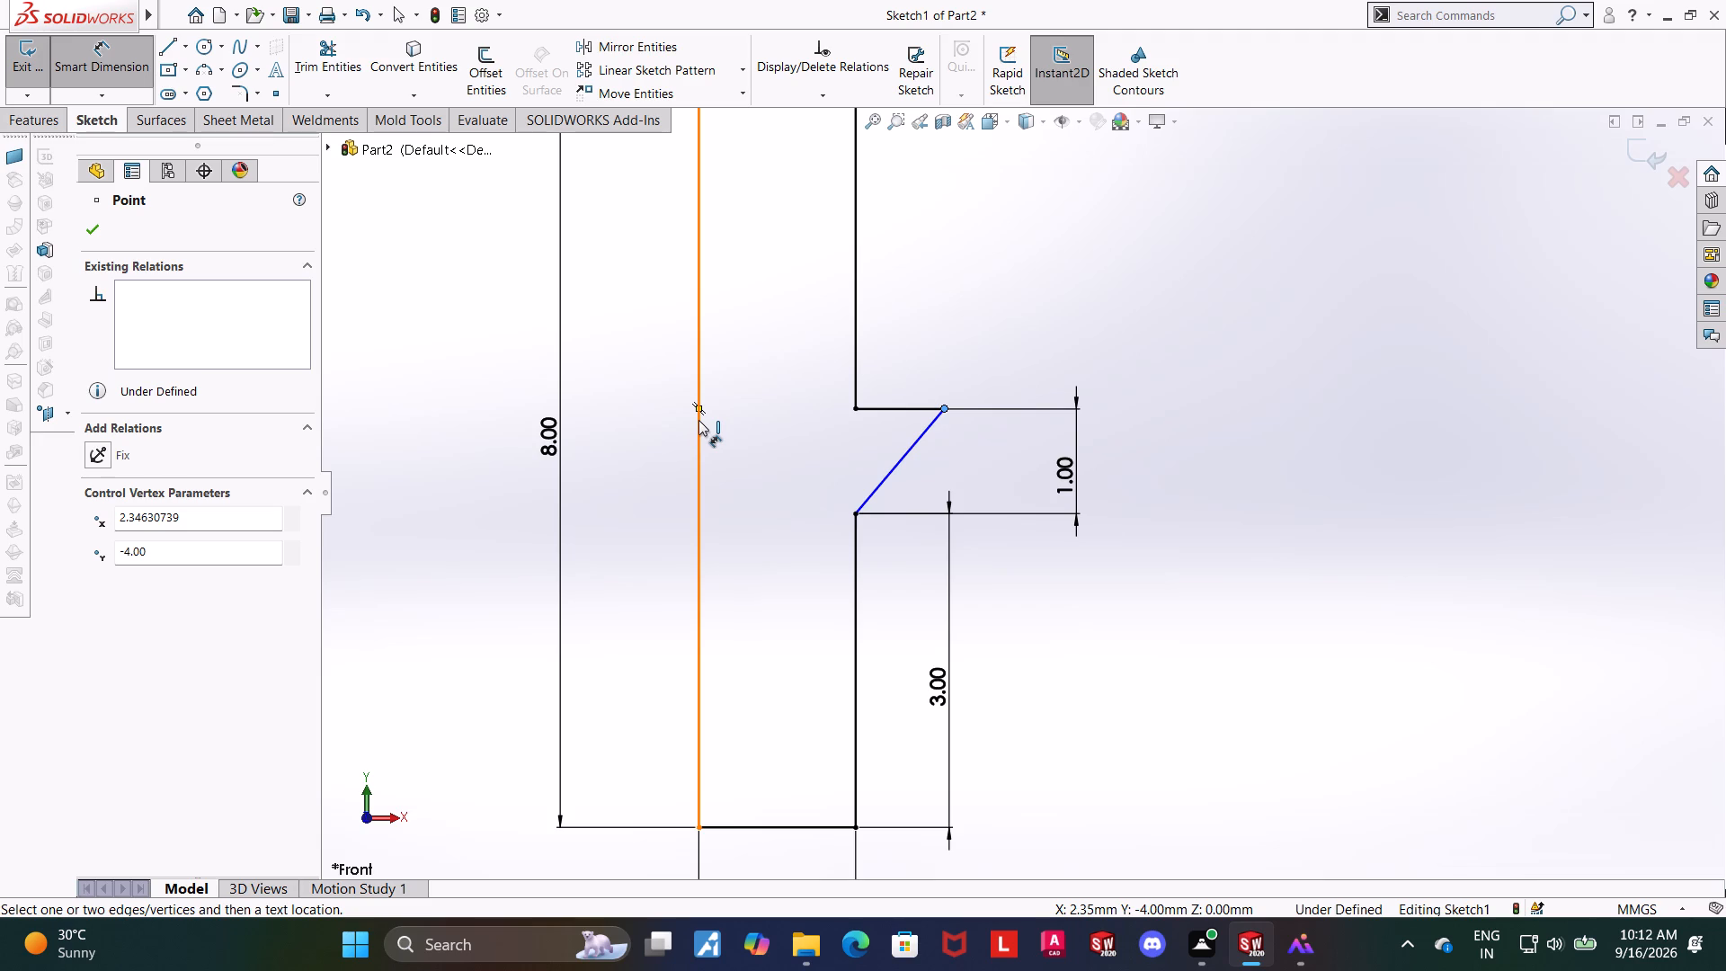
pyautogui.click(698, 425)
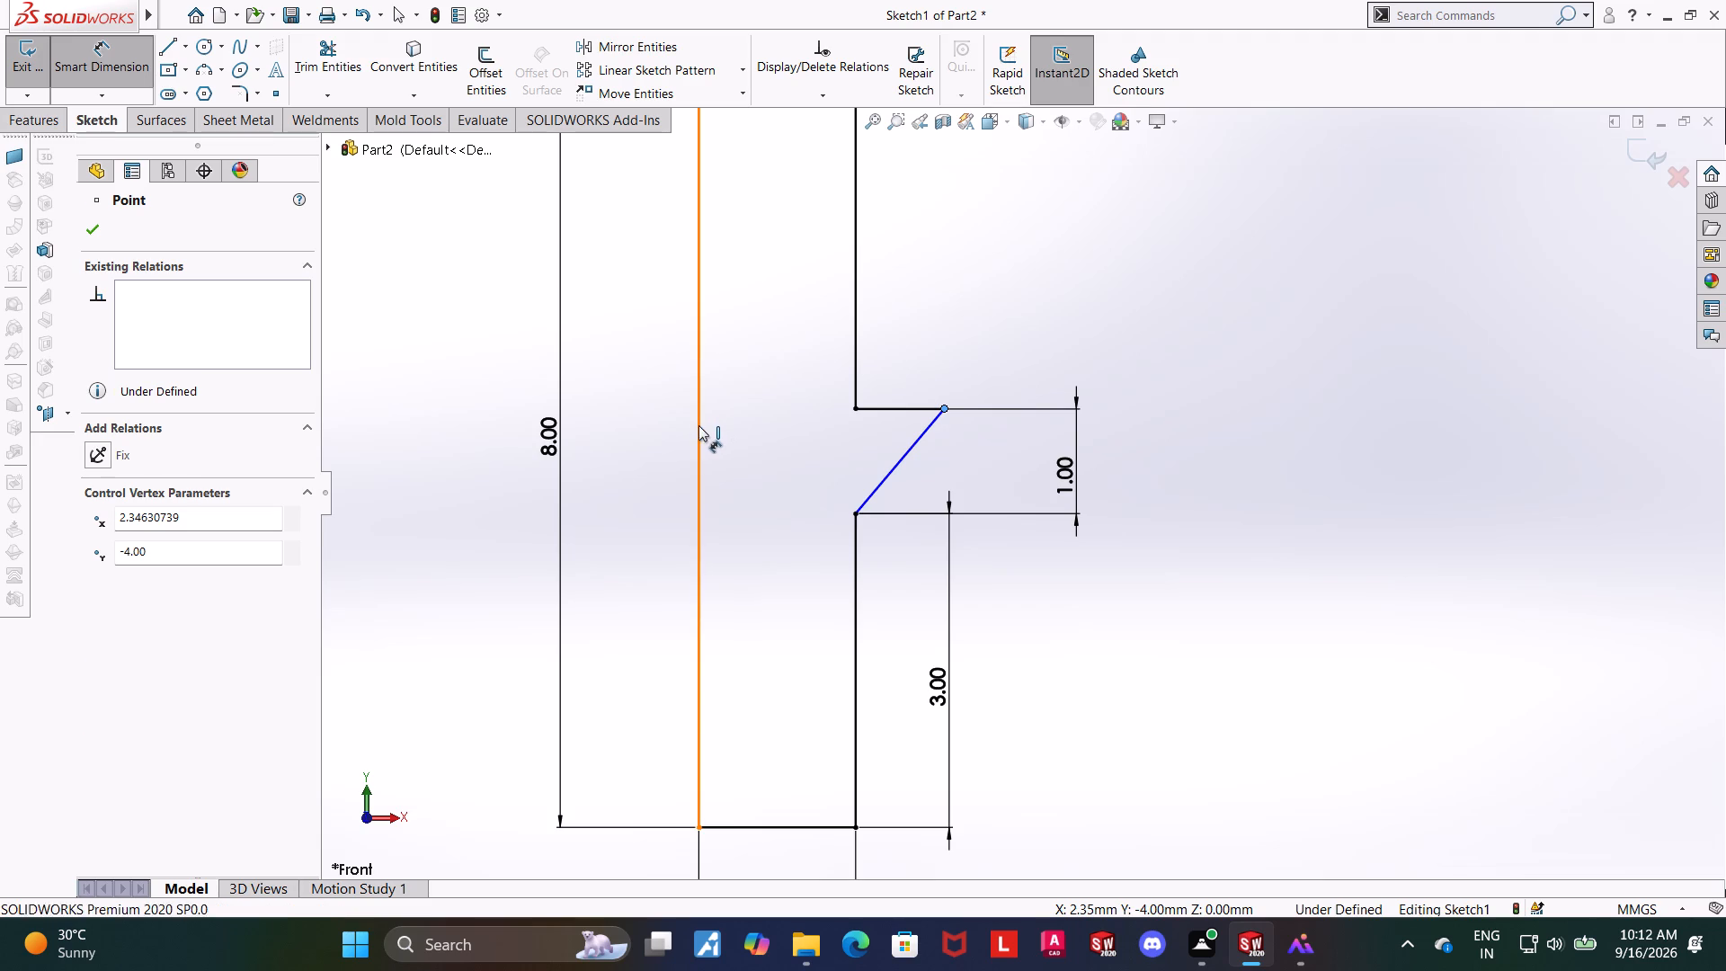
pyautogui.click(749, 425)
pyautogui.write('2.5')
pyautogui.press('Return')
pyautogui.press('Escape')
pyautogui.press('Escape')
pyautogui.press('Escape')
pyautogui.scroll(4, 935, 552)
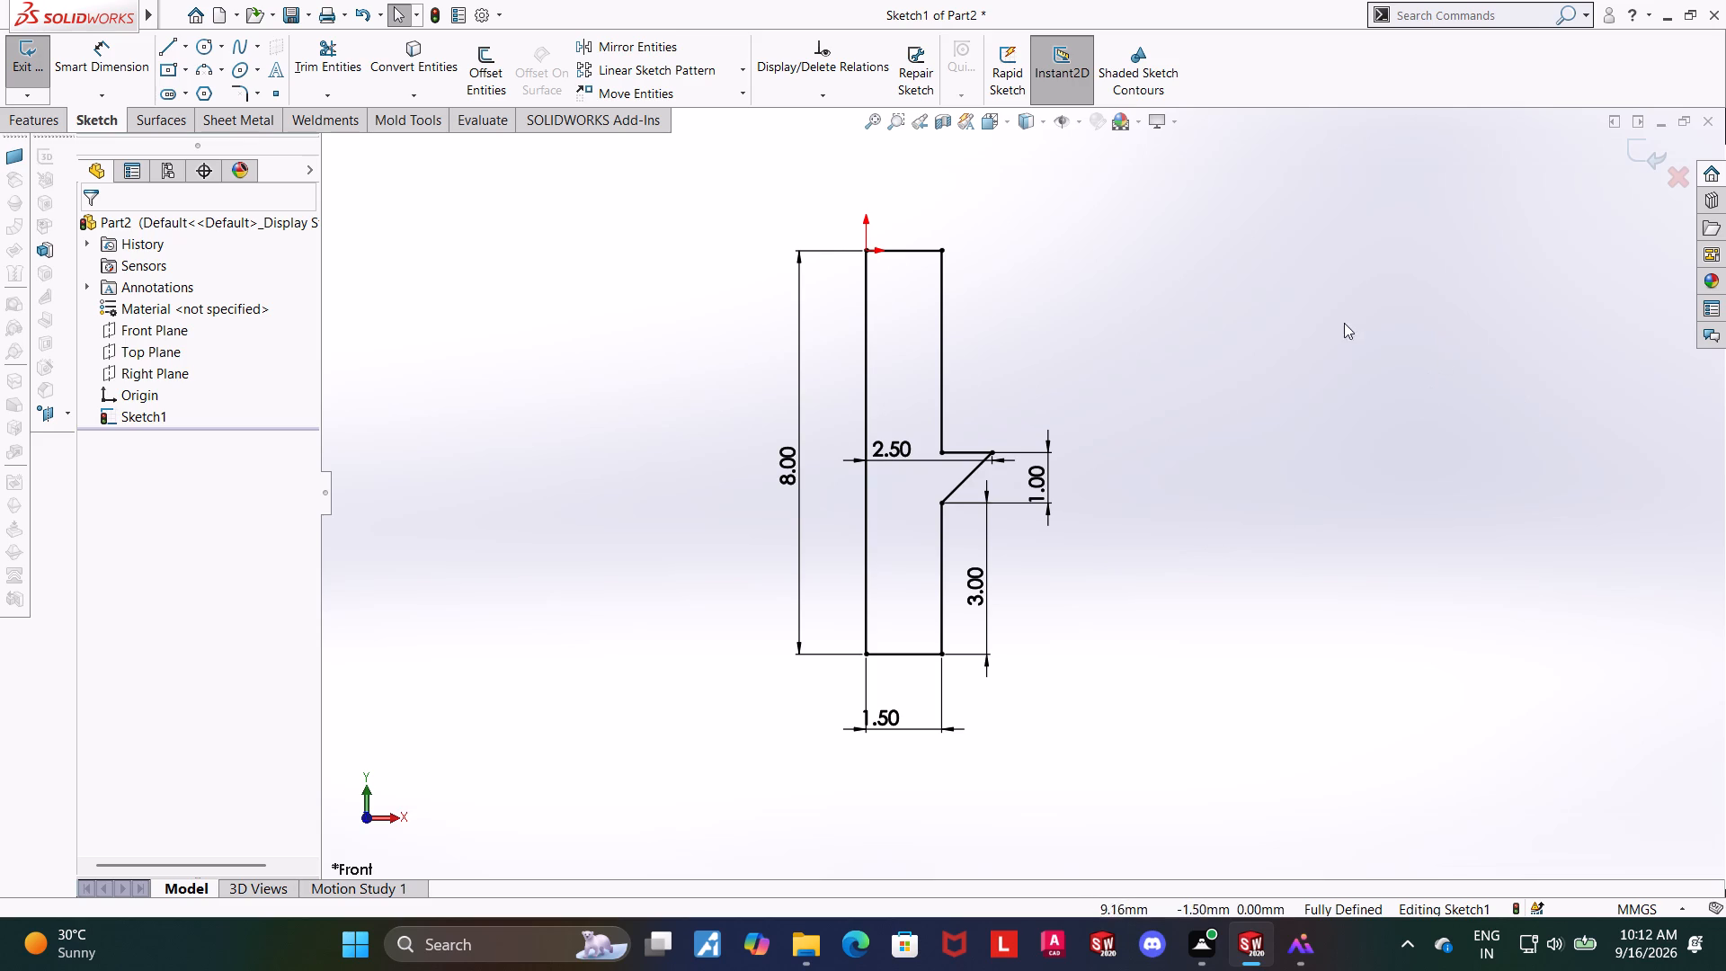
# Close the sketch and revolve the profile 360 degrees about its long vertical line.
pyautogui.click(1633, 146)
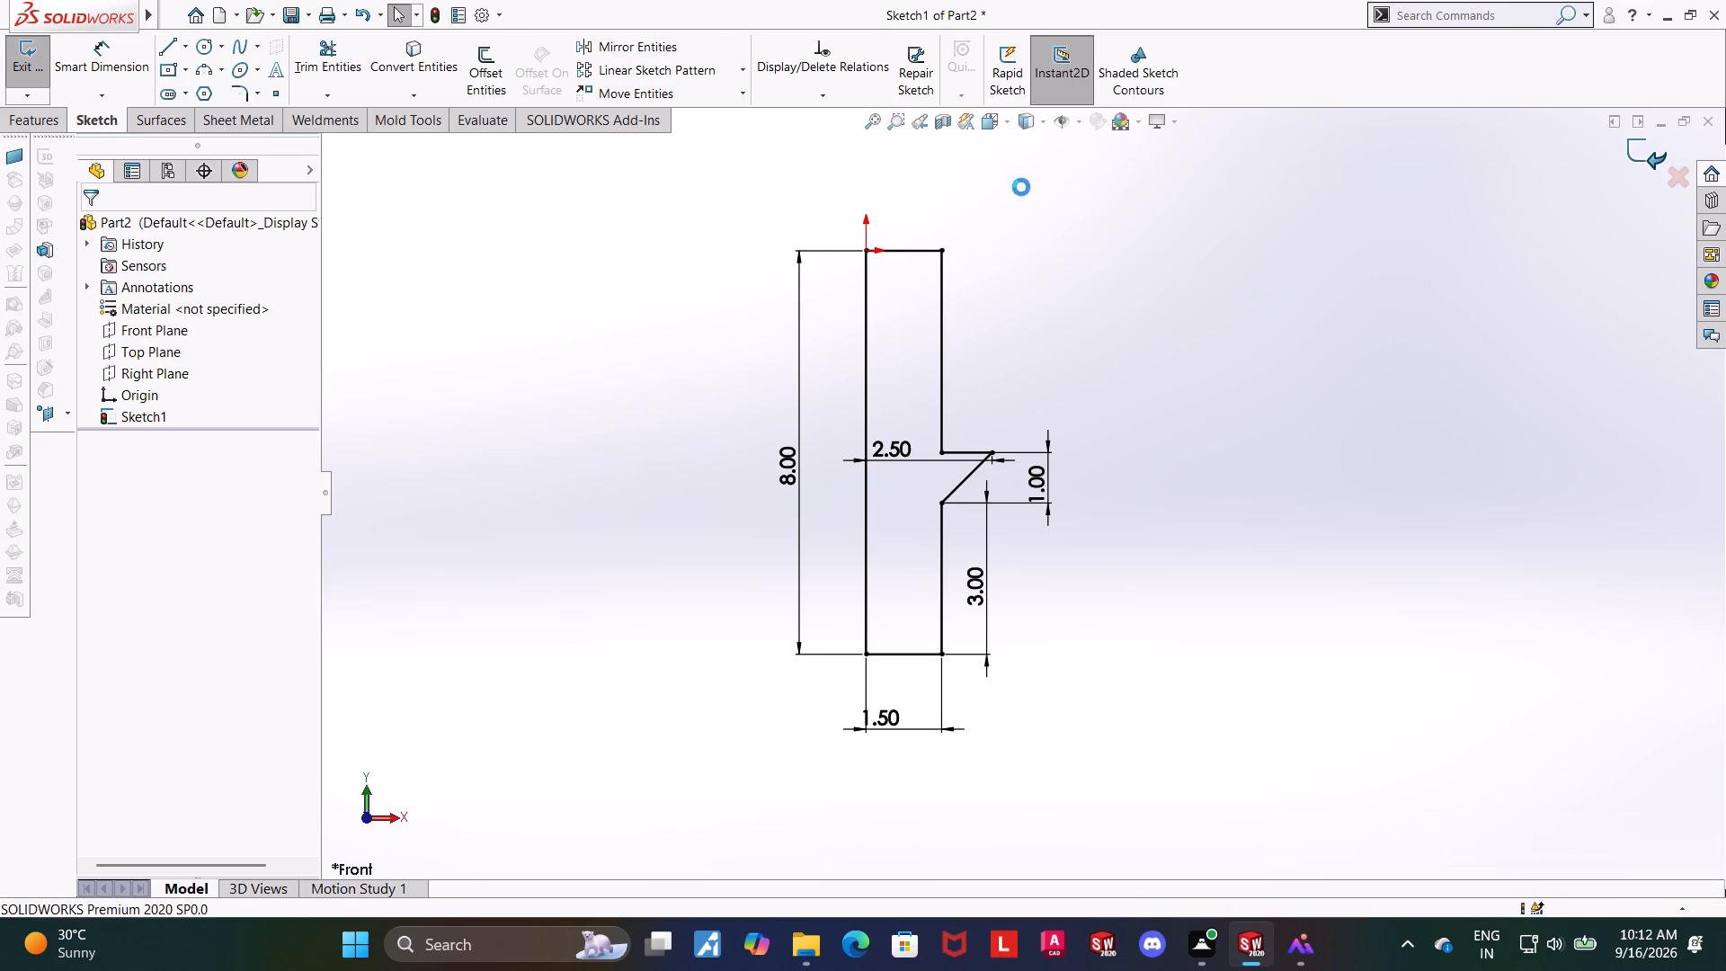
pyautogui.click(95, 57)
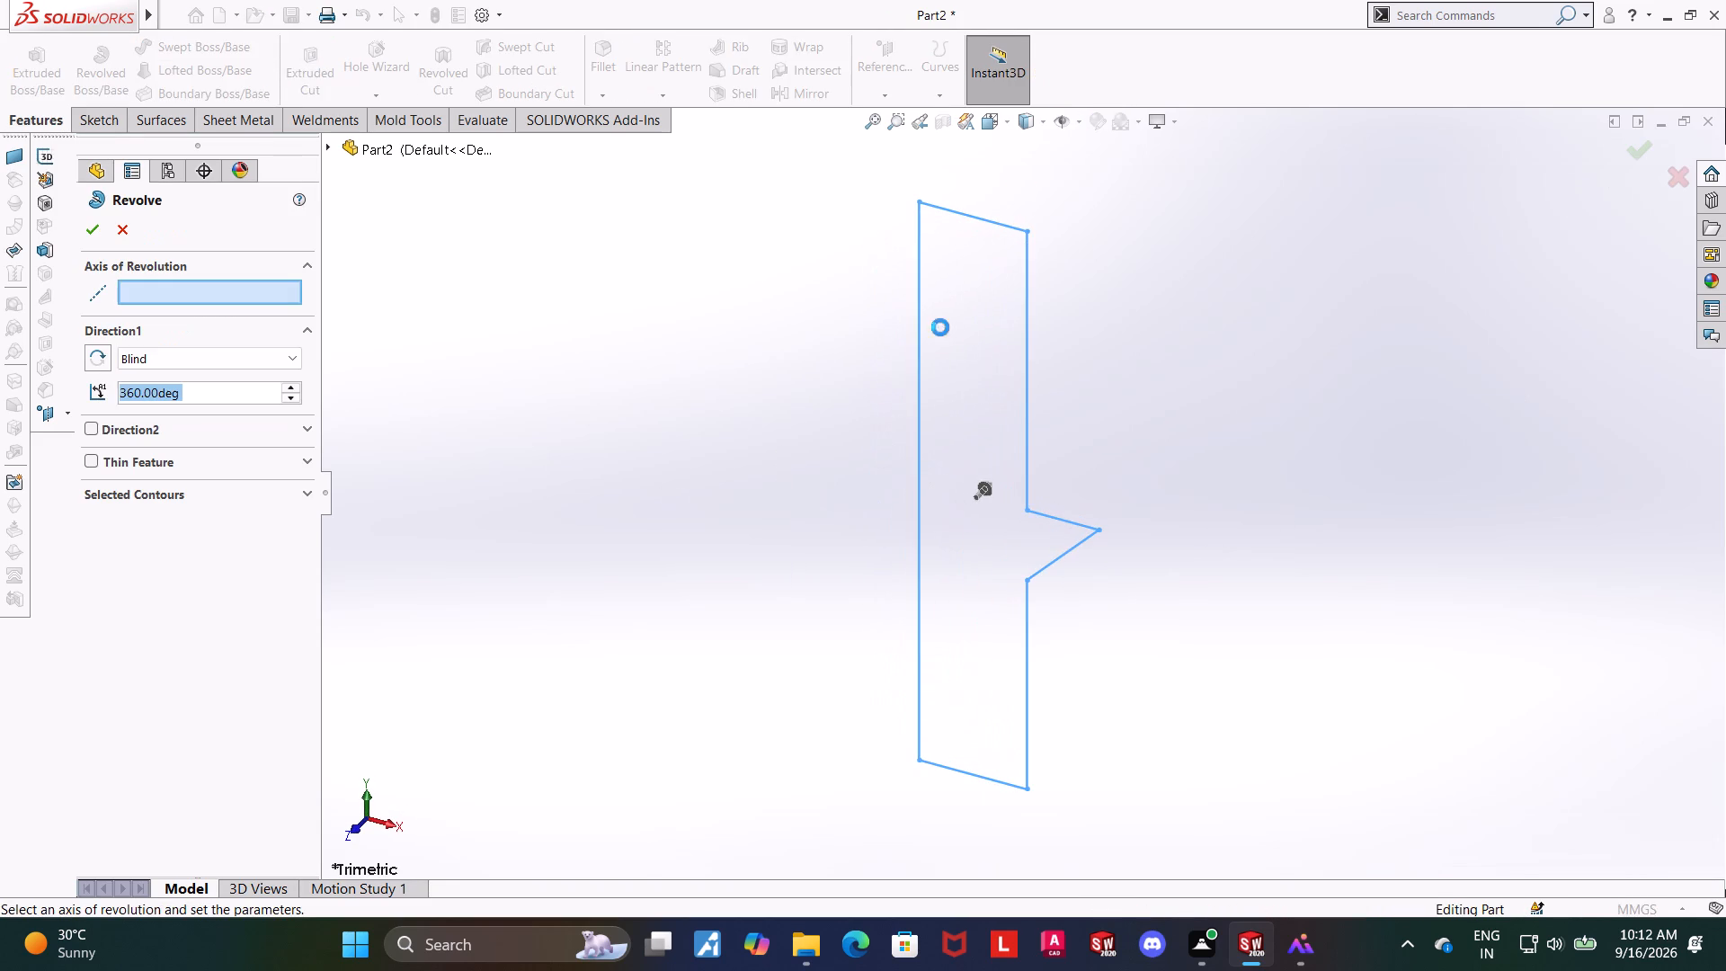
pyautogui.click(920, 317)
pyautogui.click(90, 220)
pyautogui.click(577, 437)
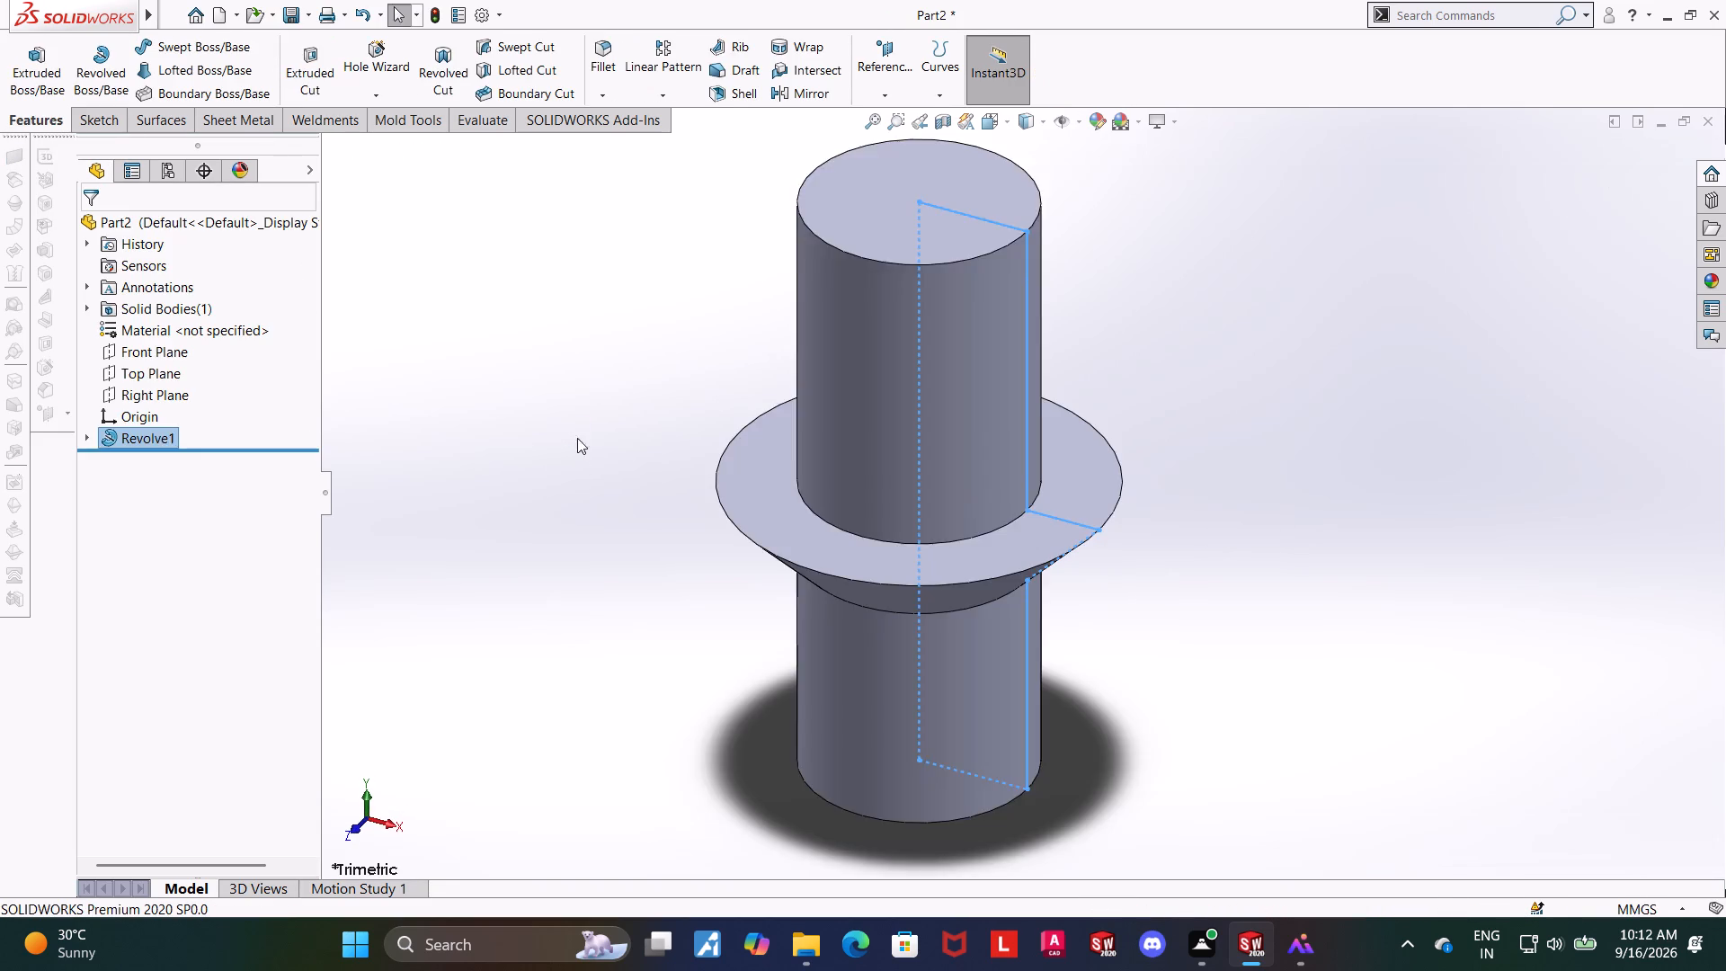
# Open a new sketch on the upper cylinder's flat top face and view it face-on.
pyautogui.scroll(1, 583, 468)
pyautogui.moveTo(583, 468); pyautogui.dragTo(583, 459, button='middle')
pyautogui.scroll(2, 718, 489)
pyautogui.moveTo(1129, 457); pyautogui.dragTo(1129, 456, button='middle')
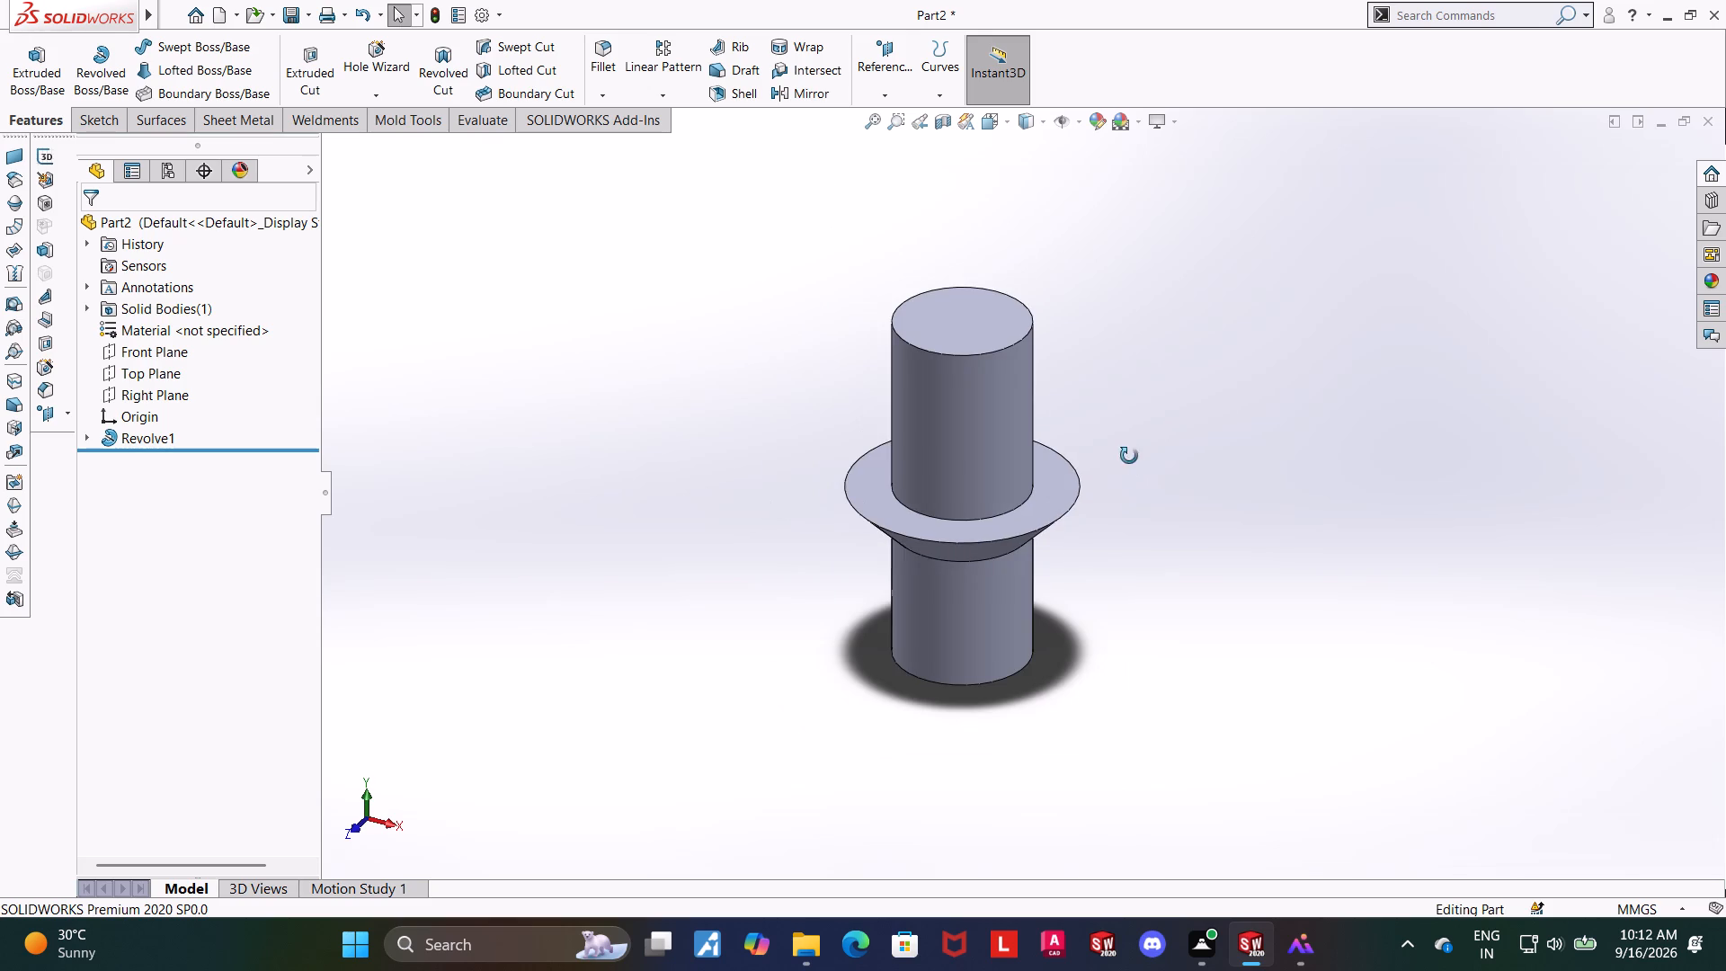
pyautogui.moveTo(1129, 456); pyautogui.dragTo(1134, 526, button='middle')
pyautogui.click(983, 343)
pyautogui.click(1070, 297)
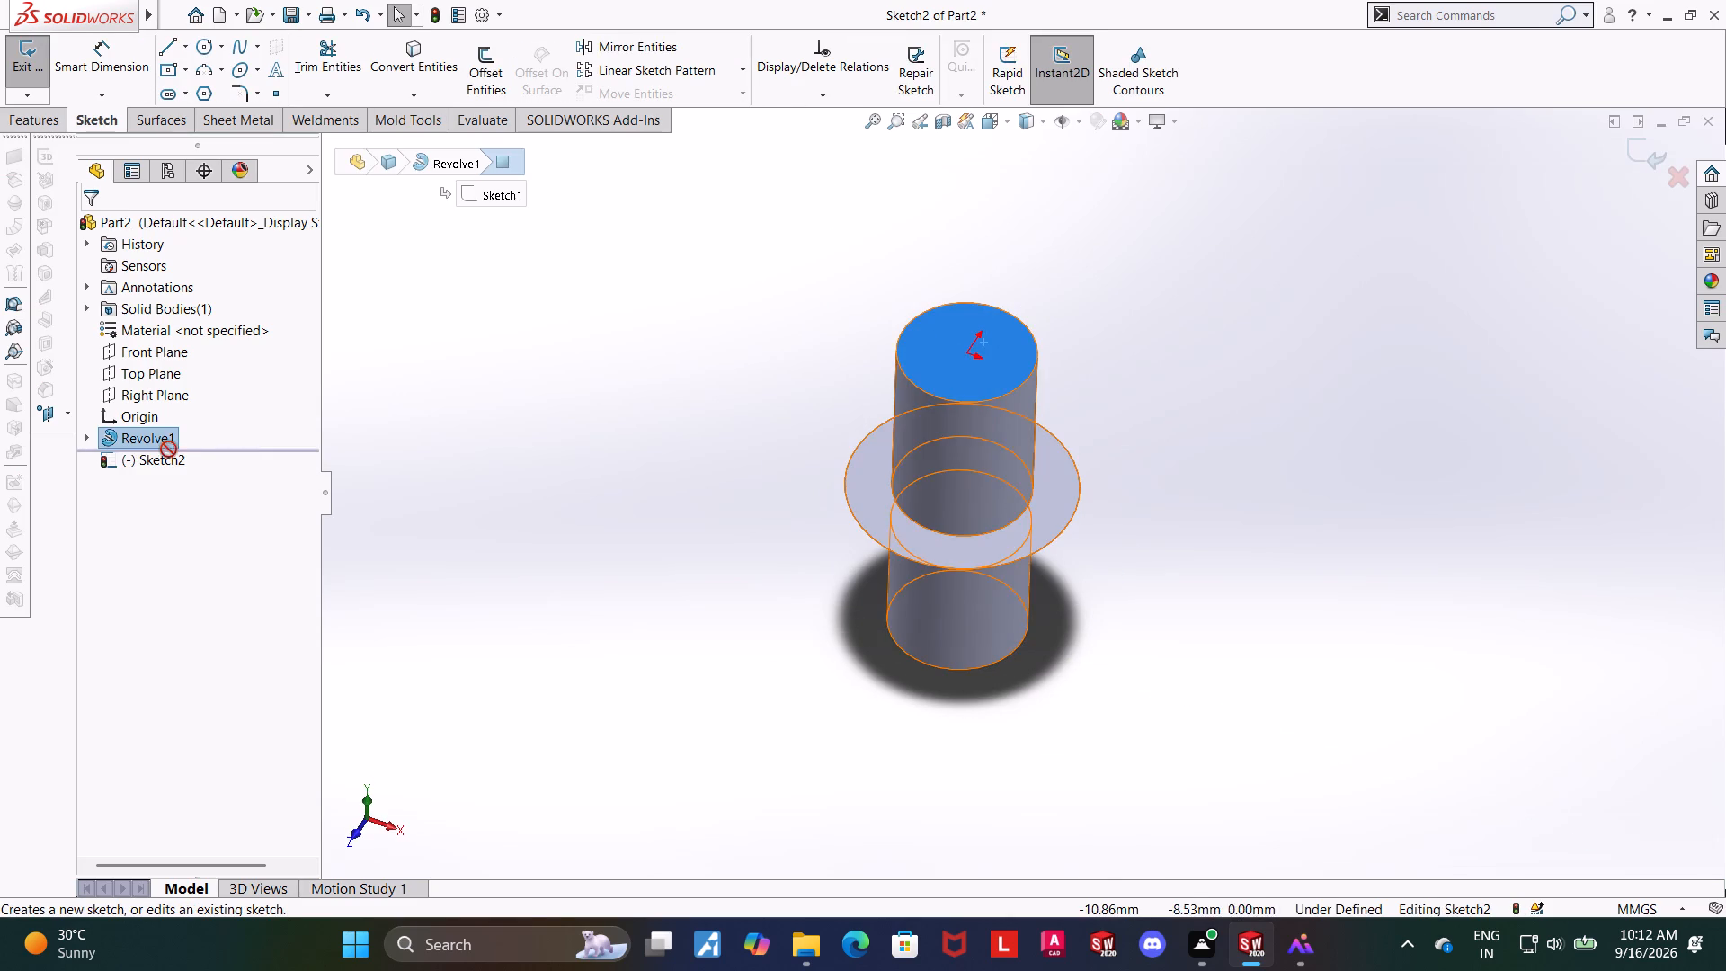
pyautogui.click(168, 450)
pyautogui.click(216, 428)
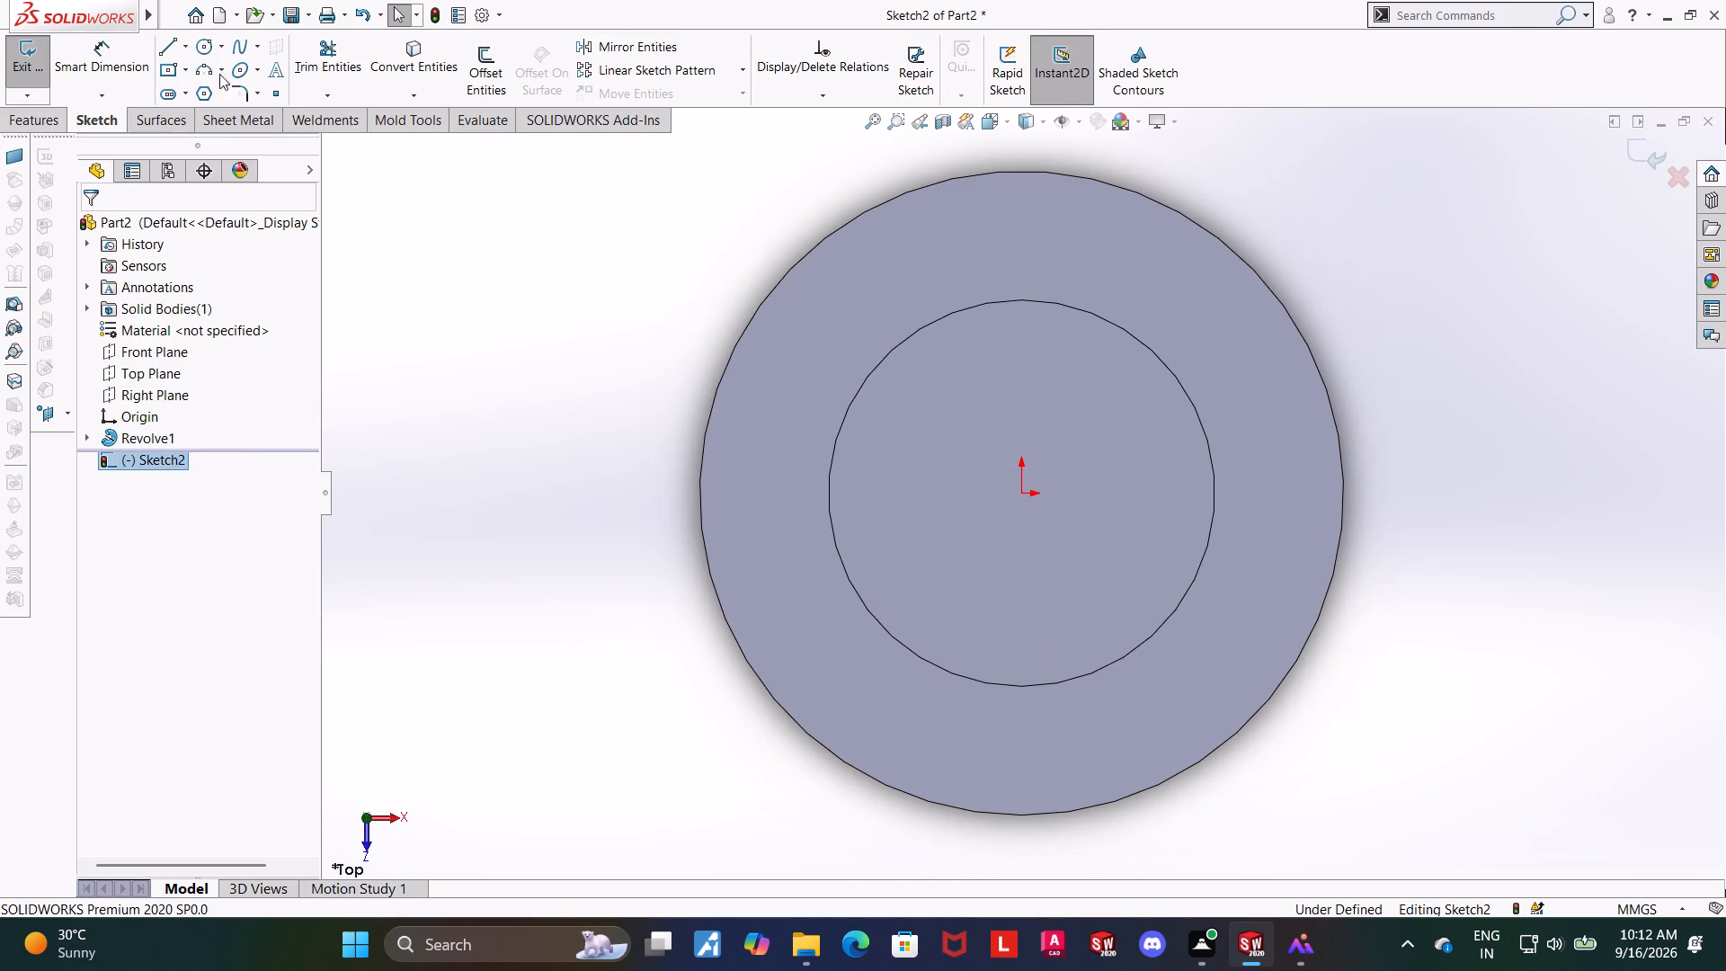
# Sketch a six-sided polygon centred on the origin with a vertex on the horizontal axis and sides about 4.5 mm long.
pyautogui.scroll(3, 609, 512)
pyautogui.click(207, 94)
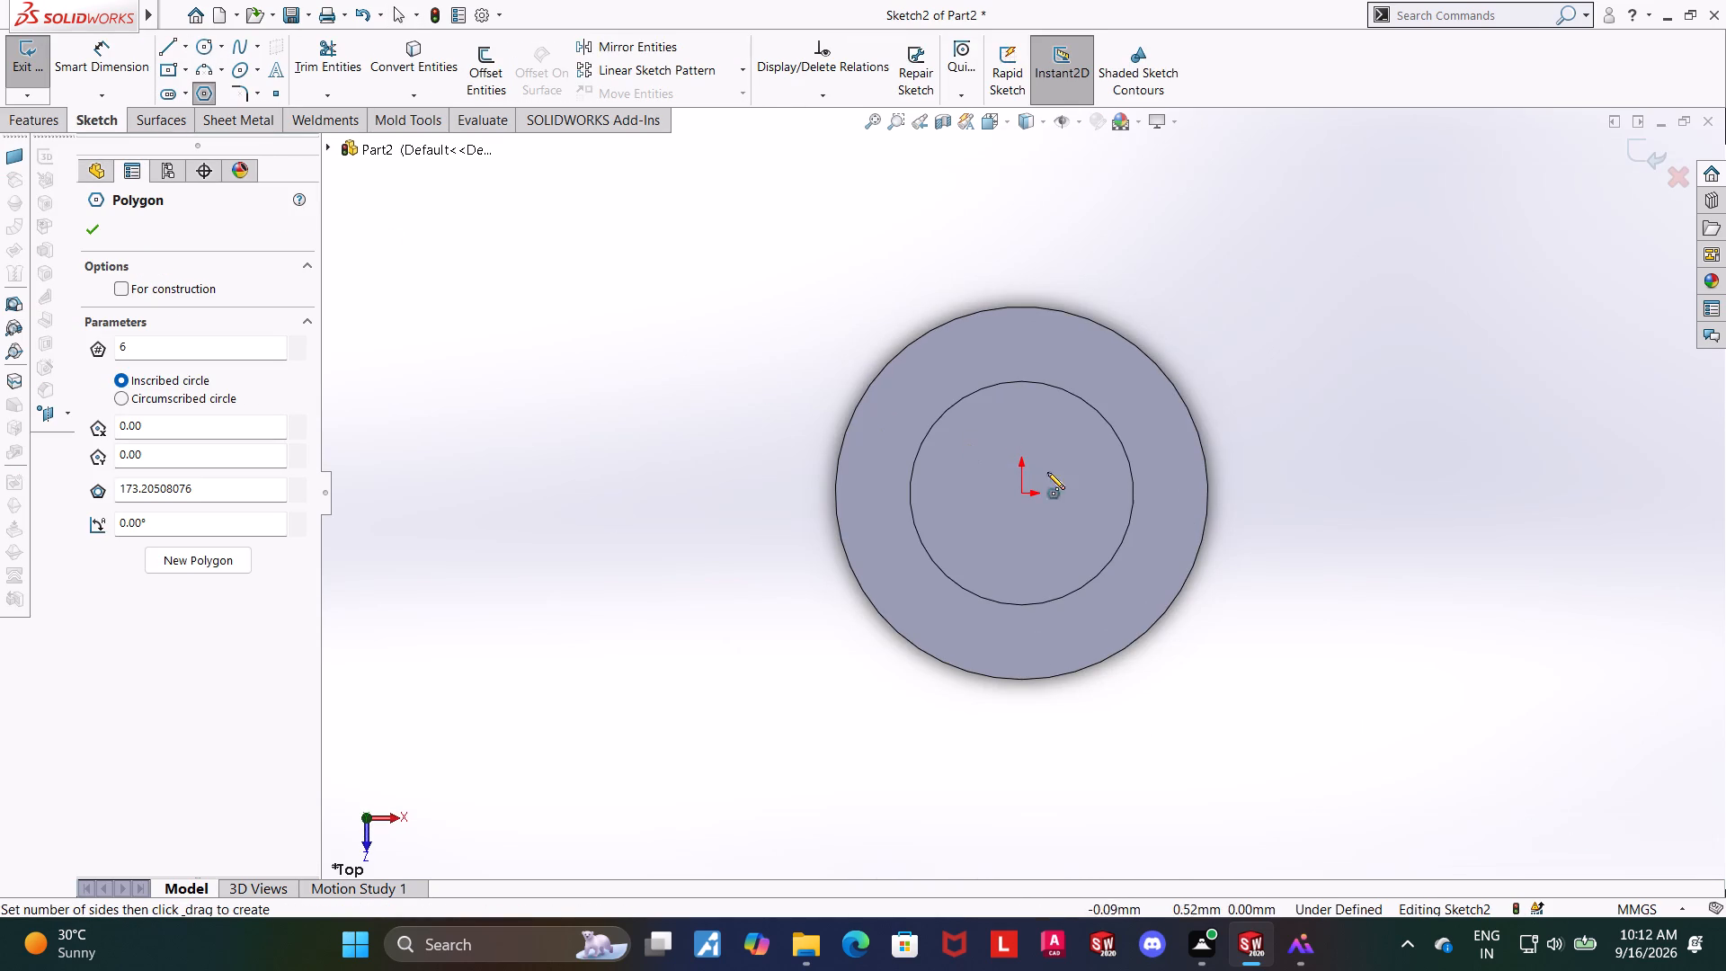
pyautogui.click(1019, 494)
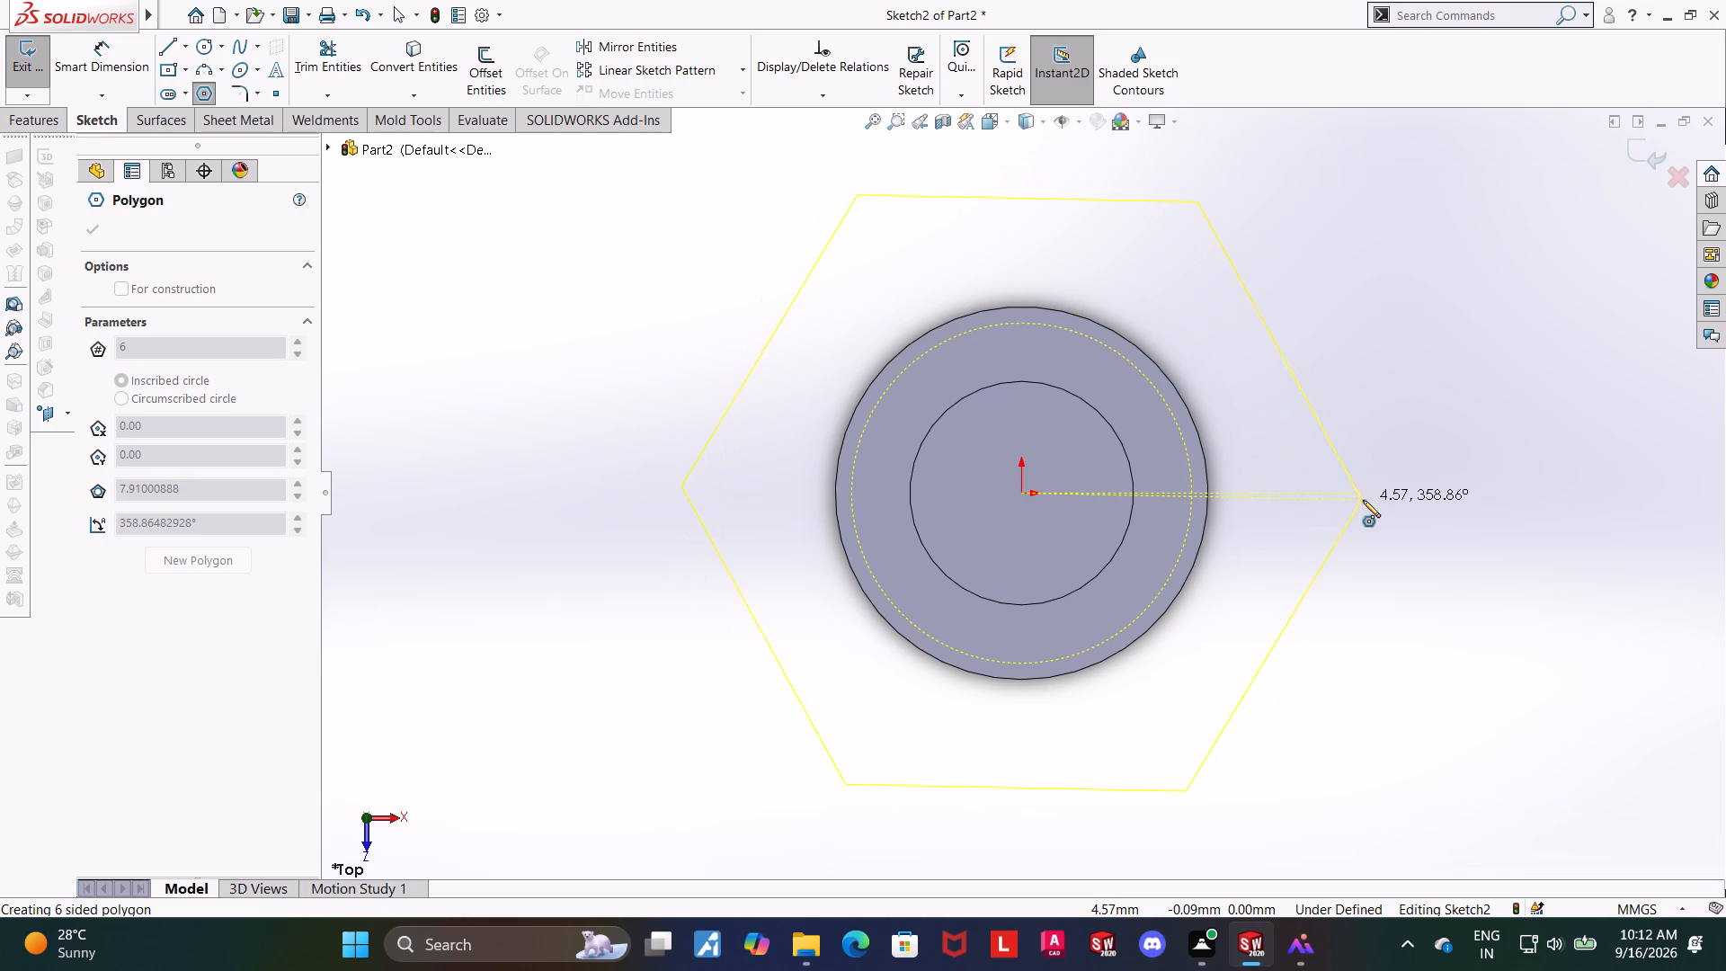
pyautogui.click(1360, 494)
pyautogui.press('Escape')
pyautogui.press('Escape')
pyautogui.press('Escape')
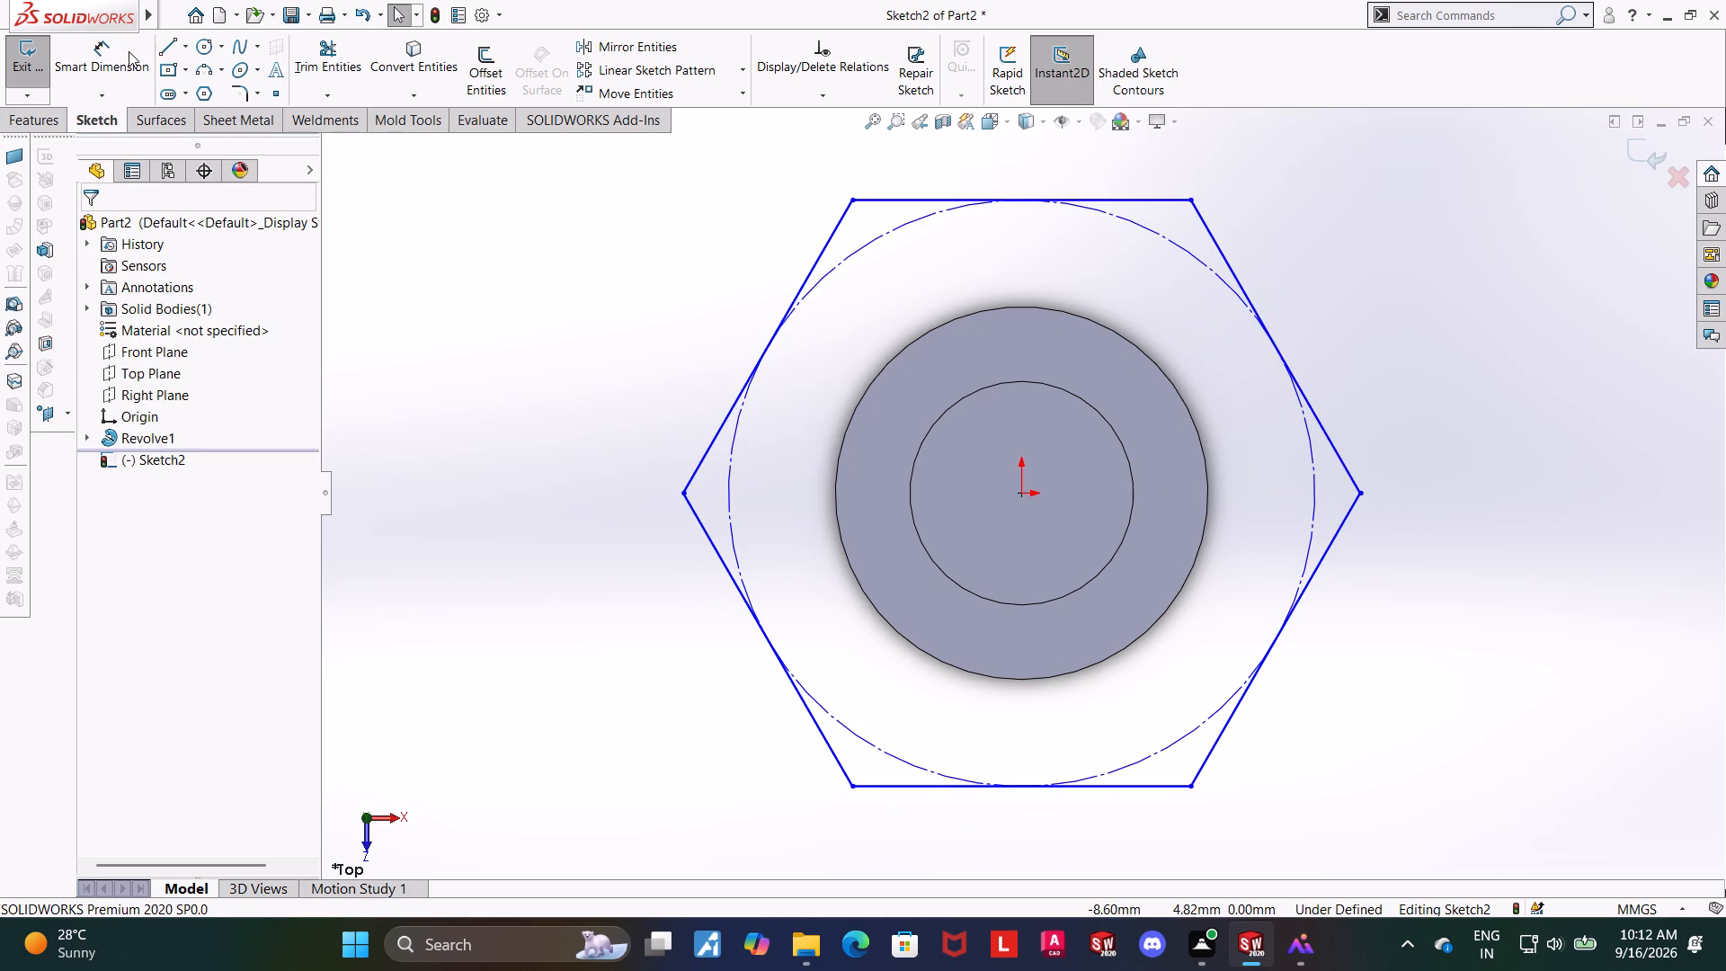
# Dimension the distance between the hexagon's two horizontal sides as 7 mm.
pyautogui.click(129, 51)
pyautogui.scroll(2, 654, 357)
pyautogui.click(924, 287)
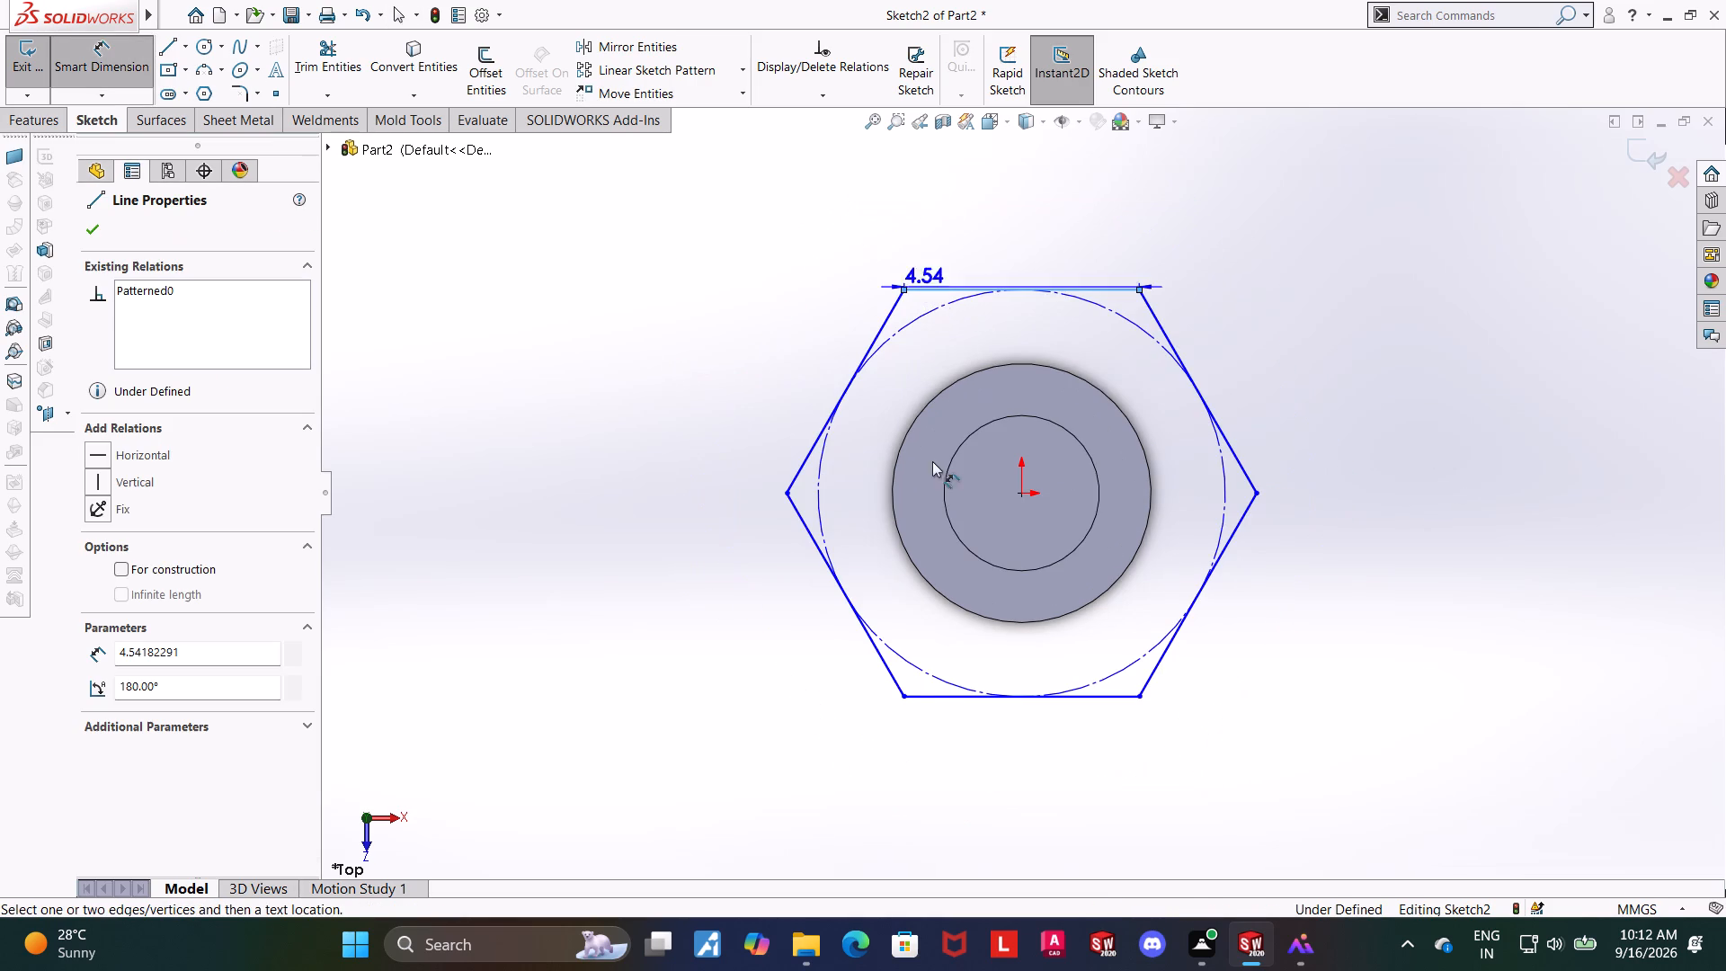
pyautogui.click(922, 694)
pyautogui.click(718, 604)
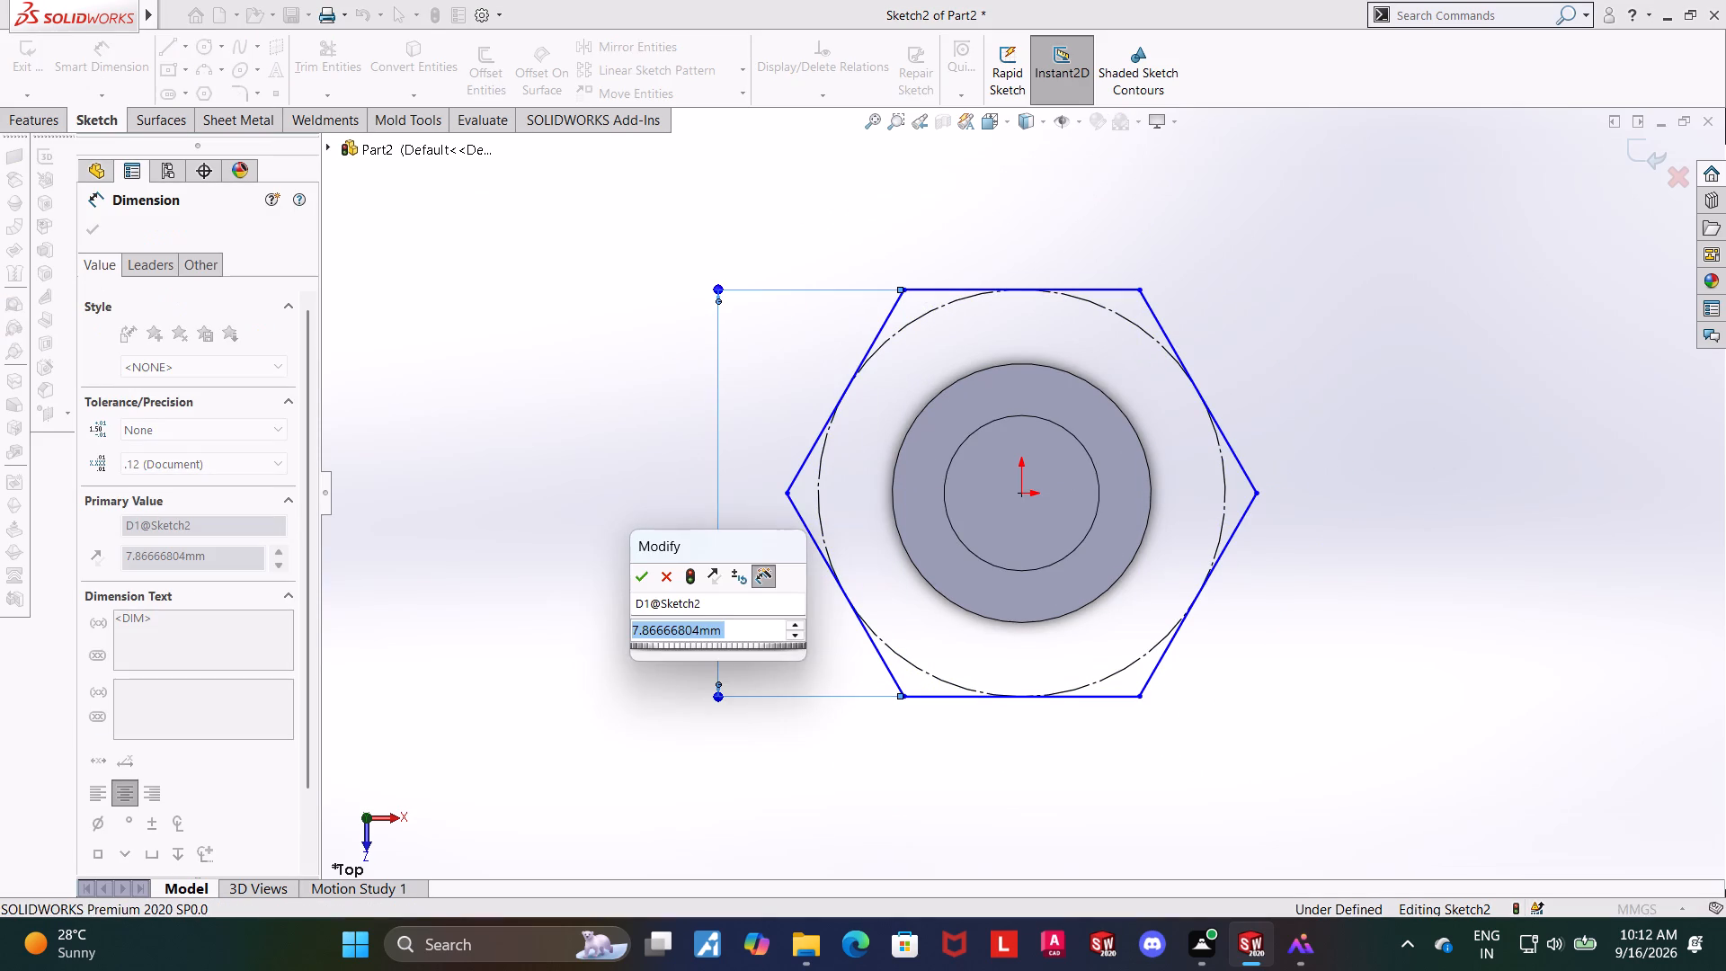
pyautogui.press('7')
pyautogui.press('Return')
pyautogui.press('Escape')
pyautogui.press('Escape')
pyautogui.press('Escape')
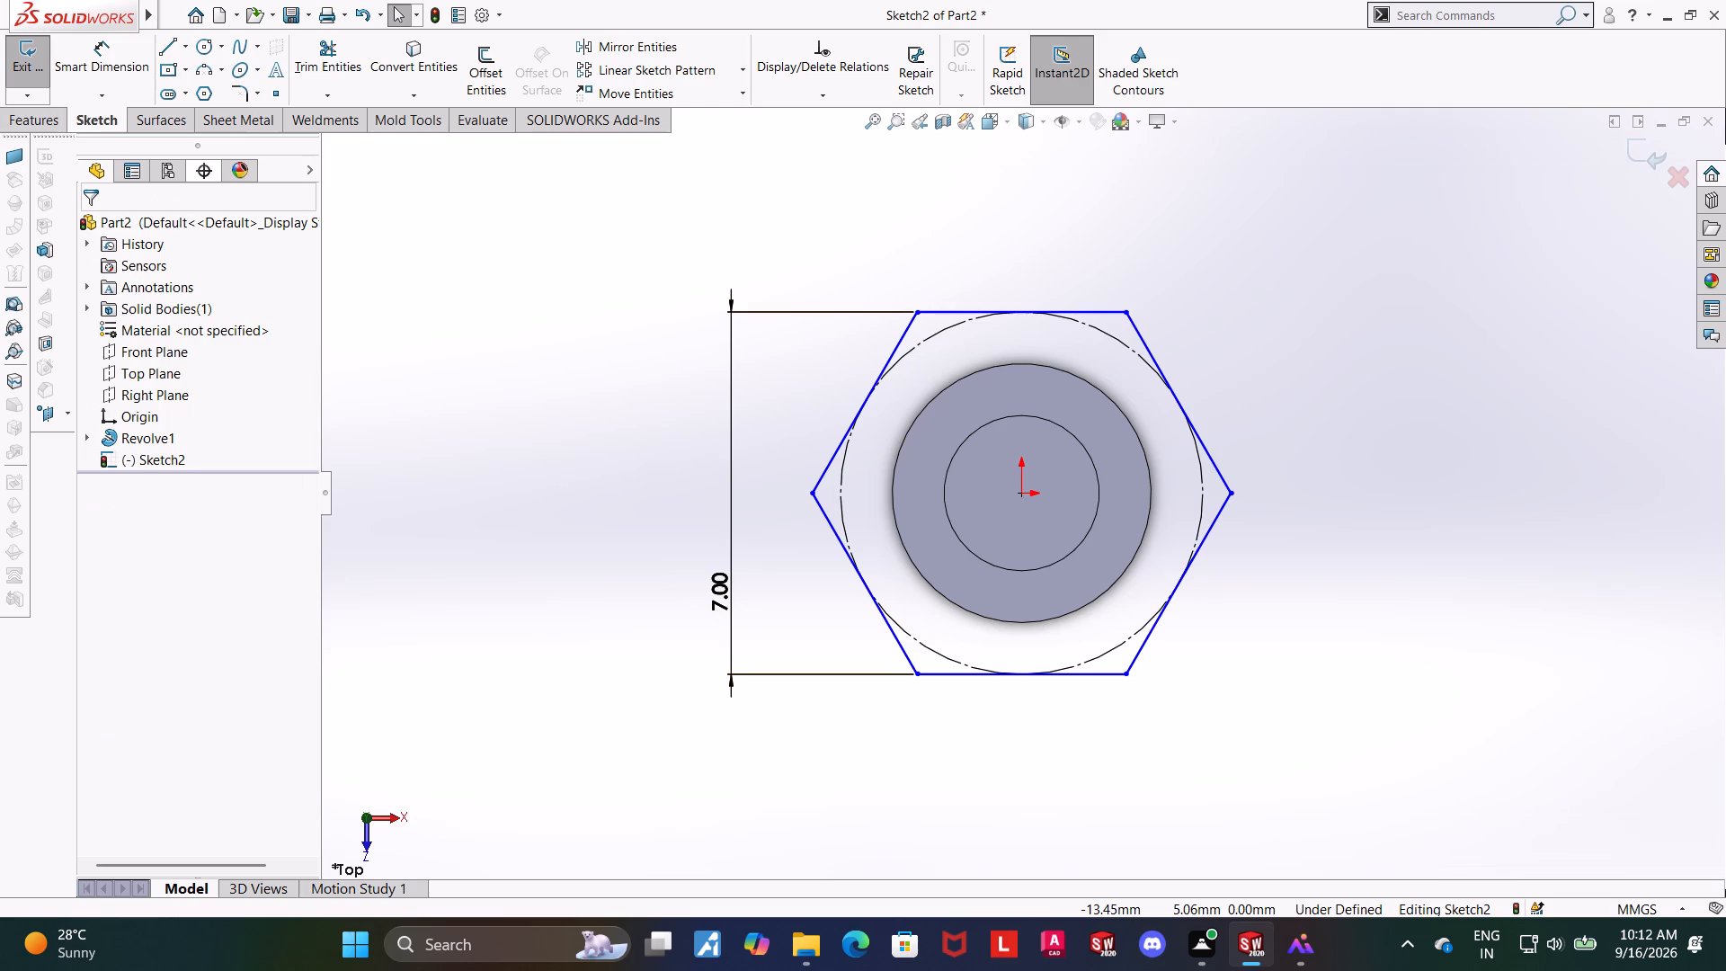
# Close the sketch and extrude the hexagon 2 mm upward from the cylinder's top face, merged with the body.
pyautogui.click(1641, 138)
pyautogui.moveTo(1439, 534); pyautogui.dragTo(1424, 414, button='middle')
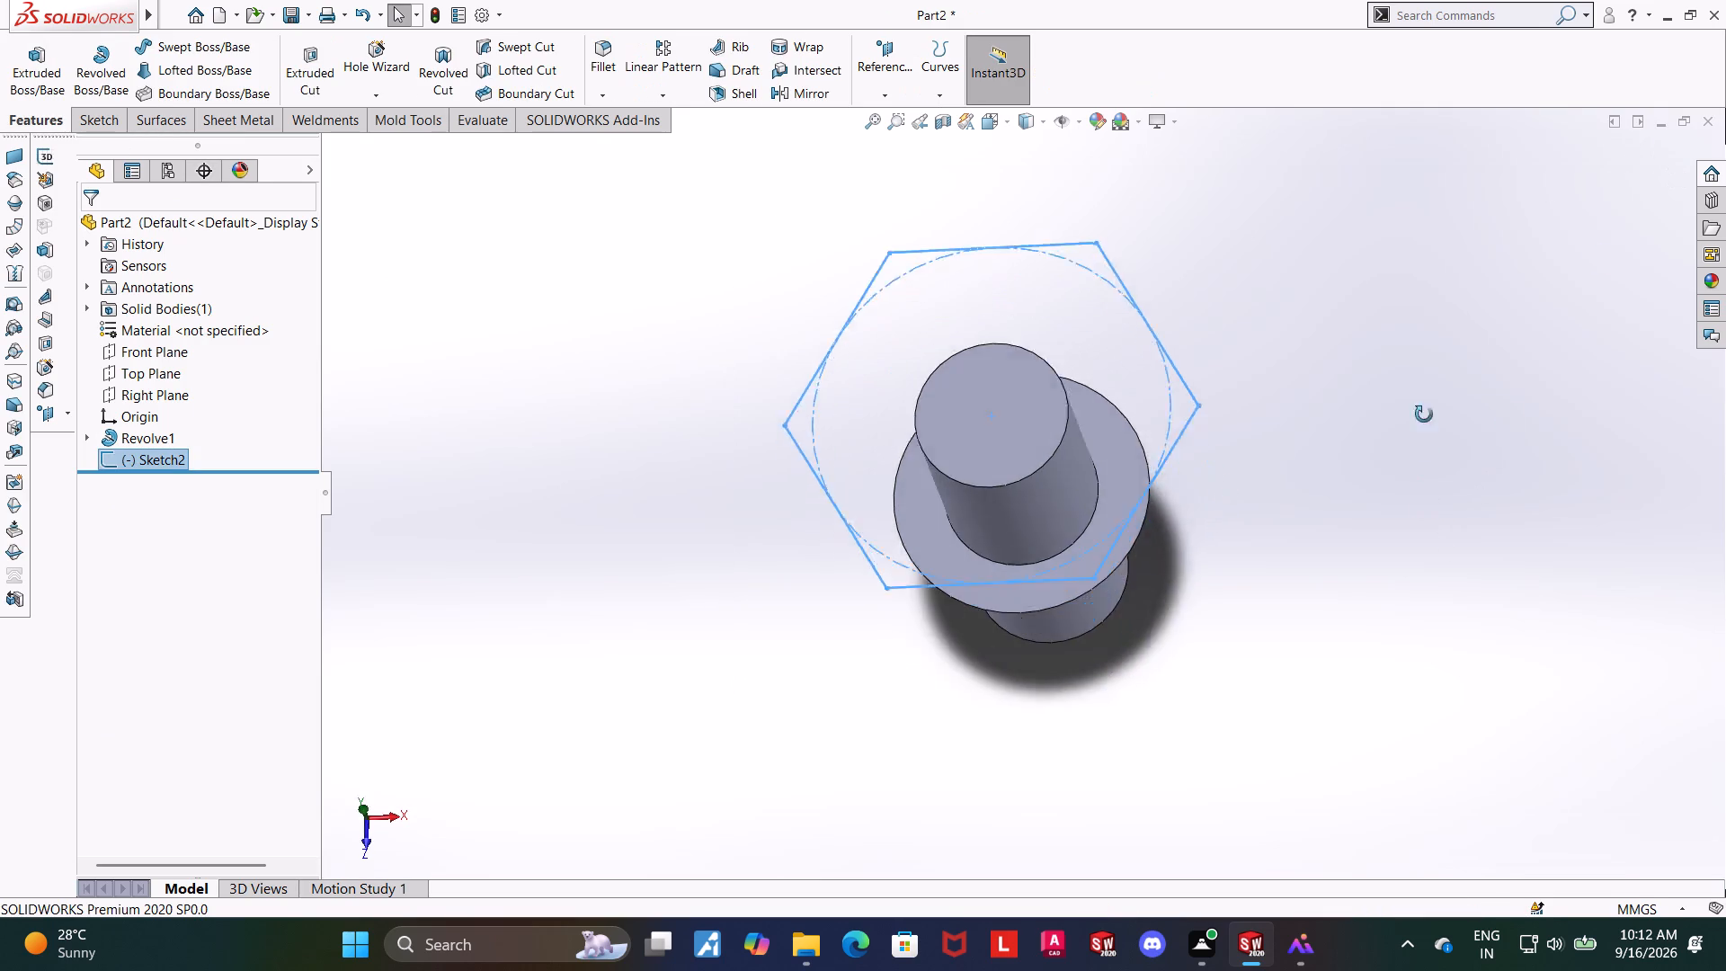
pyautogui.moveTo(1424, 414); pyautogui.dragTo(1434, 361, button='middle')
pyautogui.click(26, 59)
pyautogui.moveTo(606, 402); pyautogui.dragTo(612, 391, button='middle')
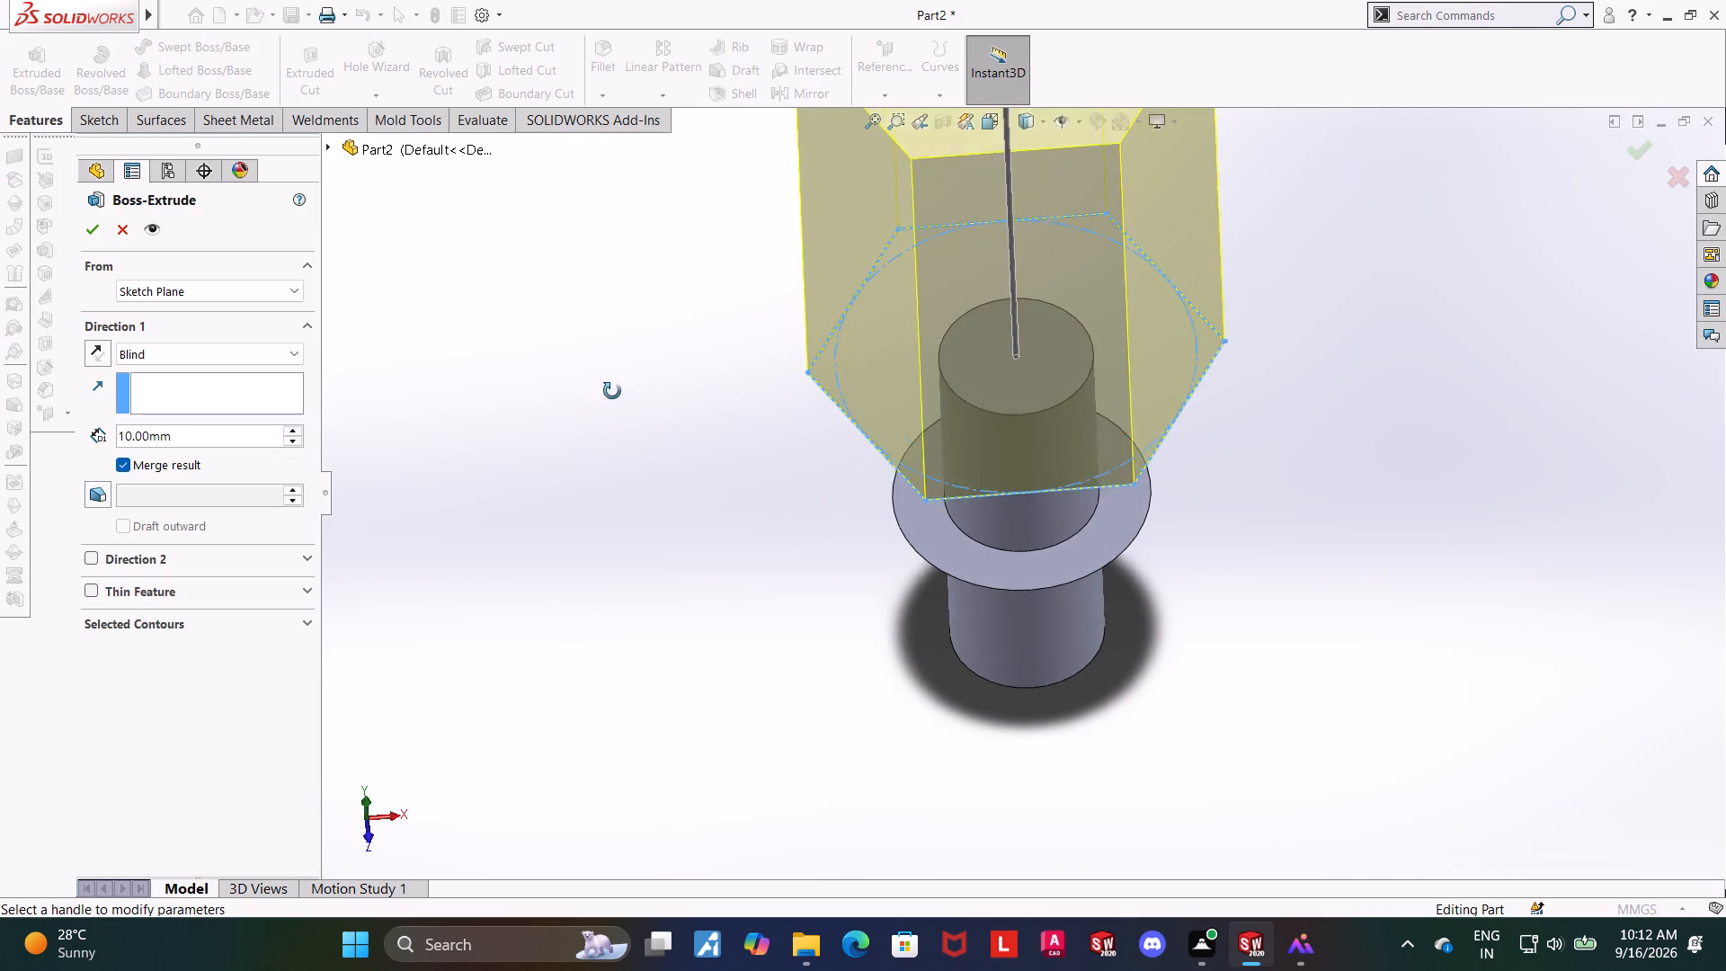
pyautogui.moveTo(612, 391); pyautogui.dragTo(600, 378, button='middle')
pyautogui.scroll(5, 595, 379)
pyautogui.scroll(-2, 1188, 296)
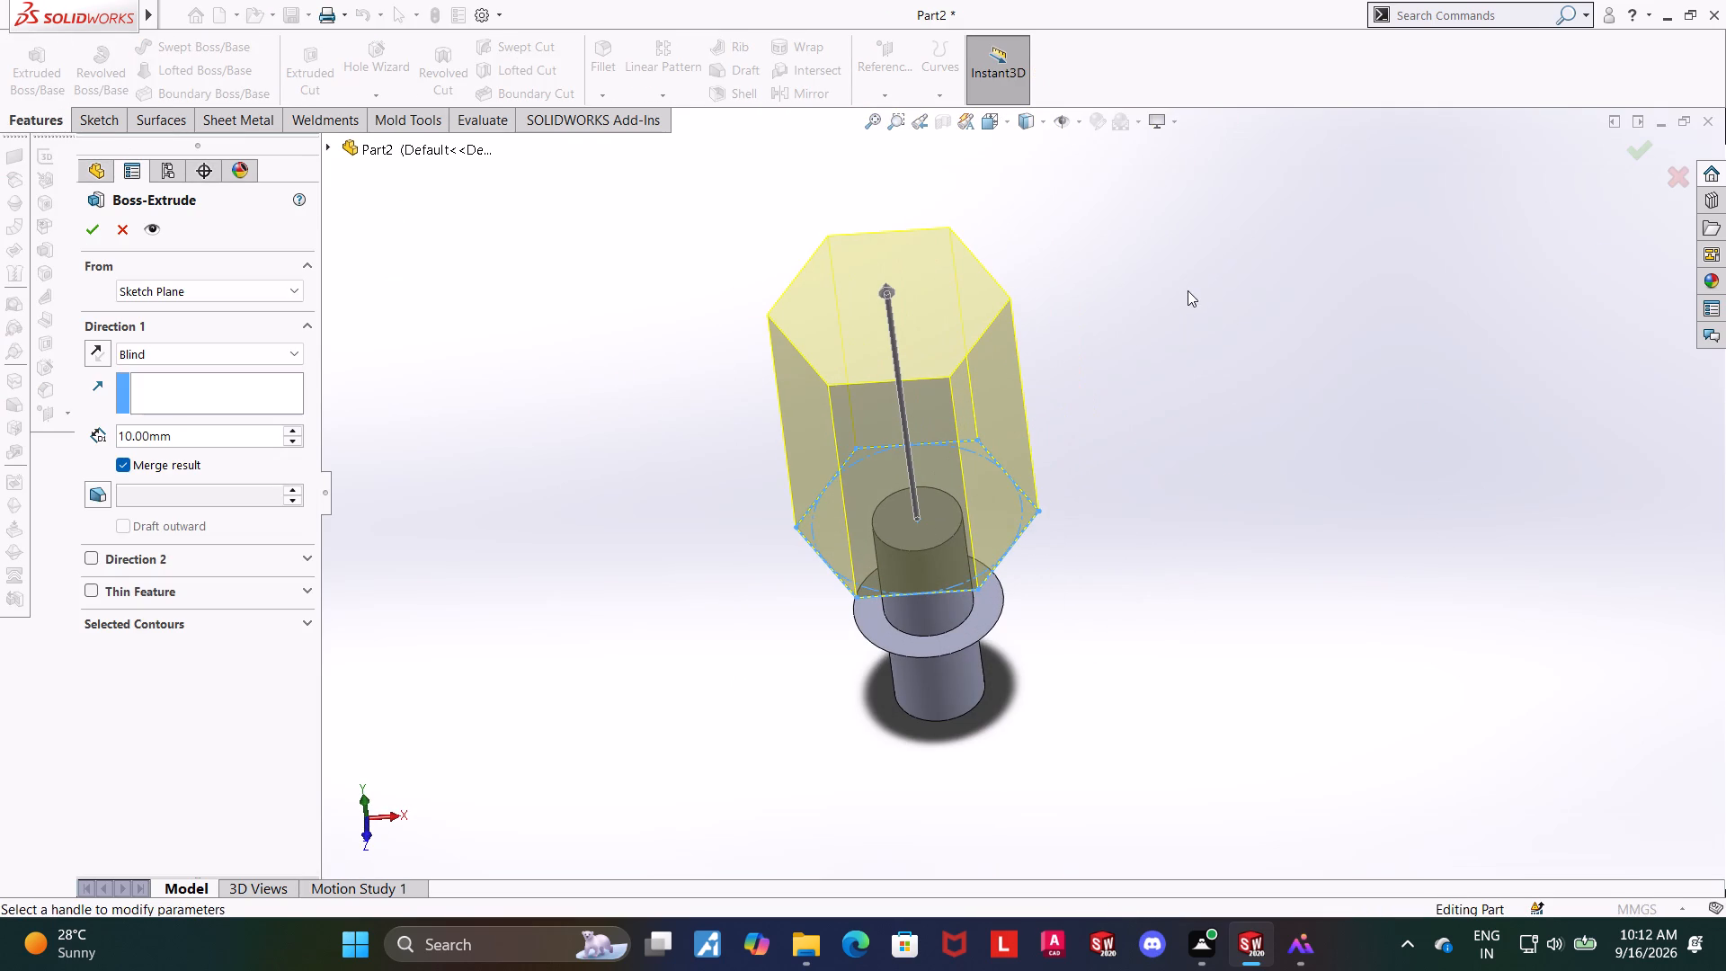
pyautogui.middleClick(1175, 288)
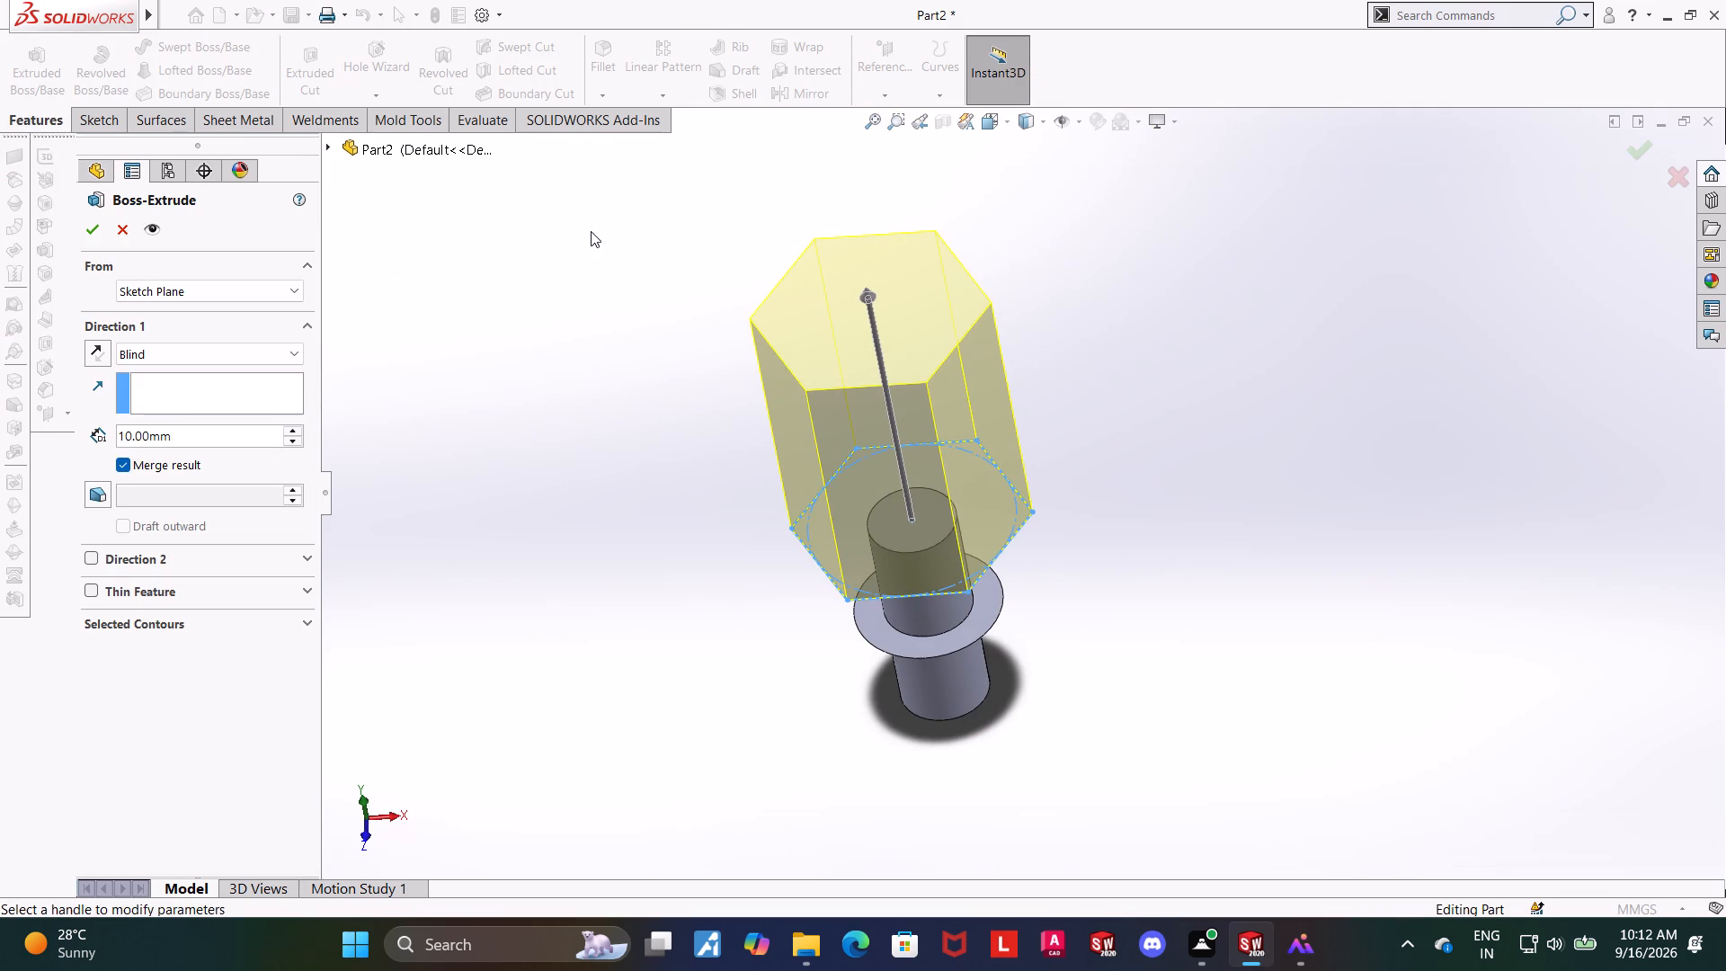
pyautogui.click(202, 440)
pyautogui.moveTo(197, 435); pyautogui.dragTo(105, 430)
pyautogui.press('2')
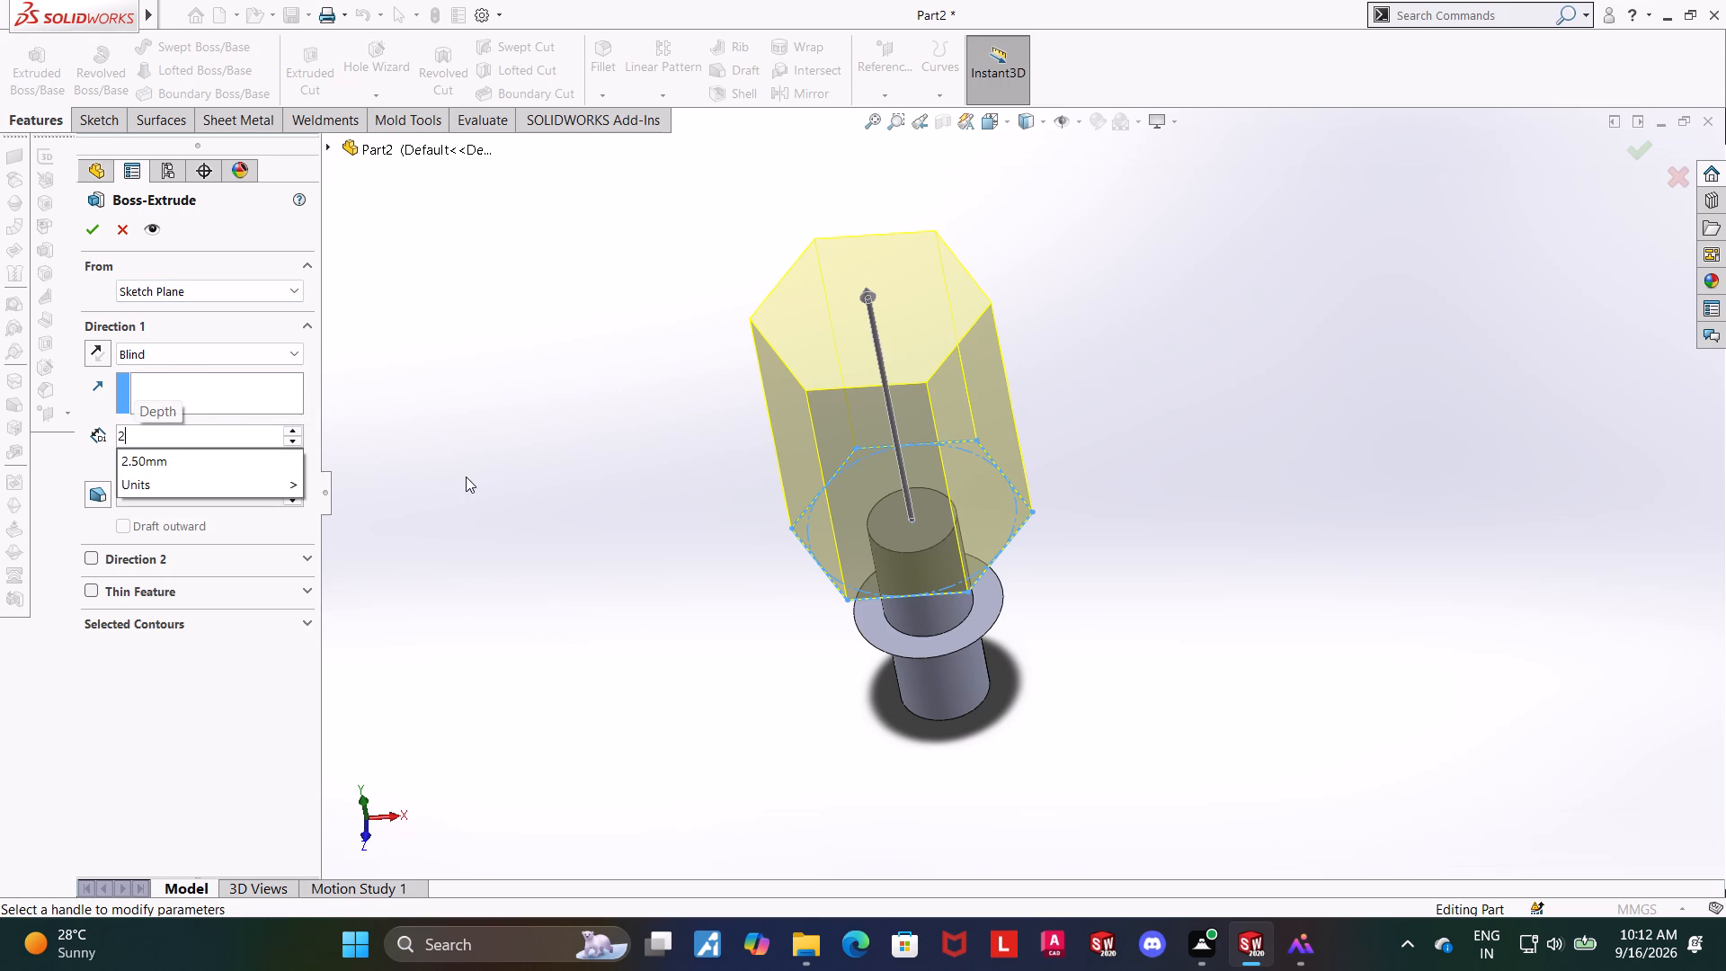
pyautogui.press('Return')
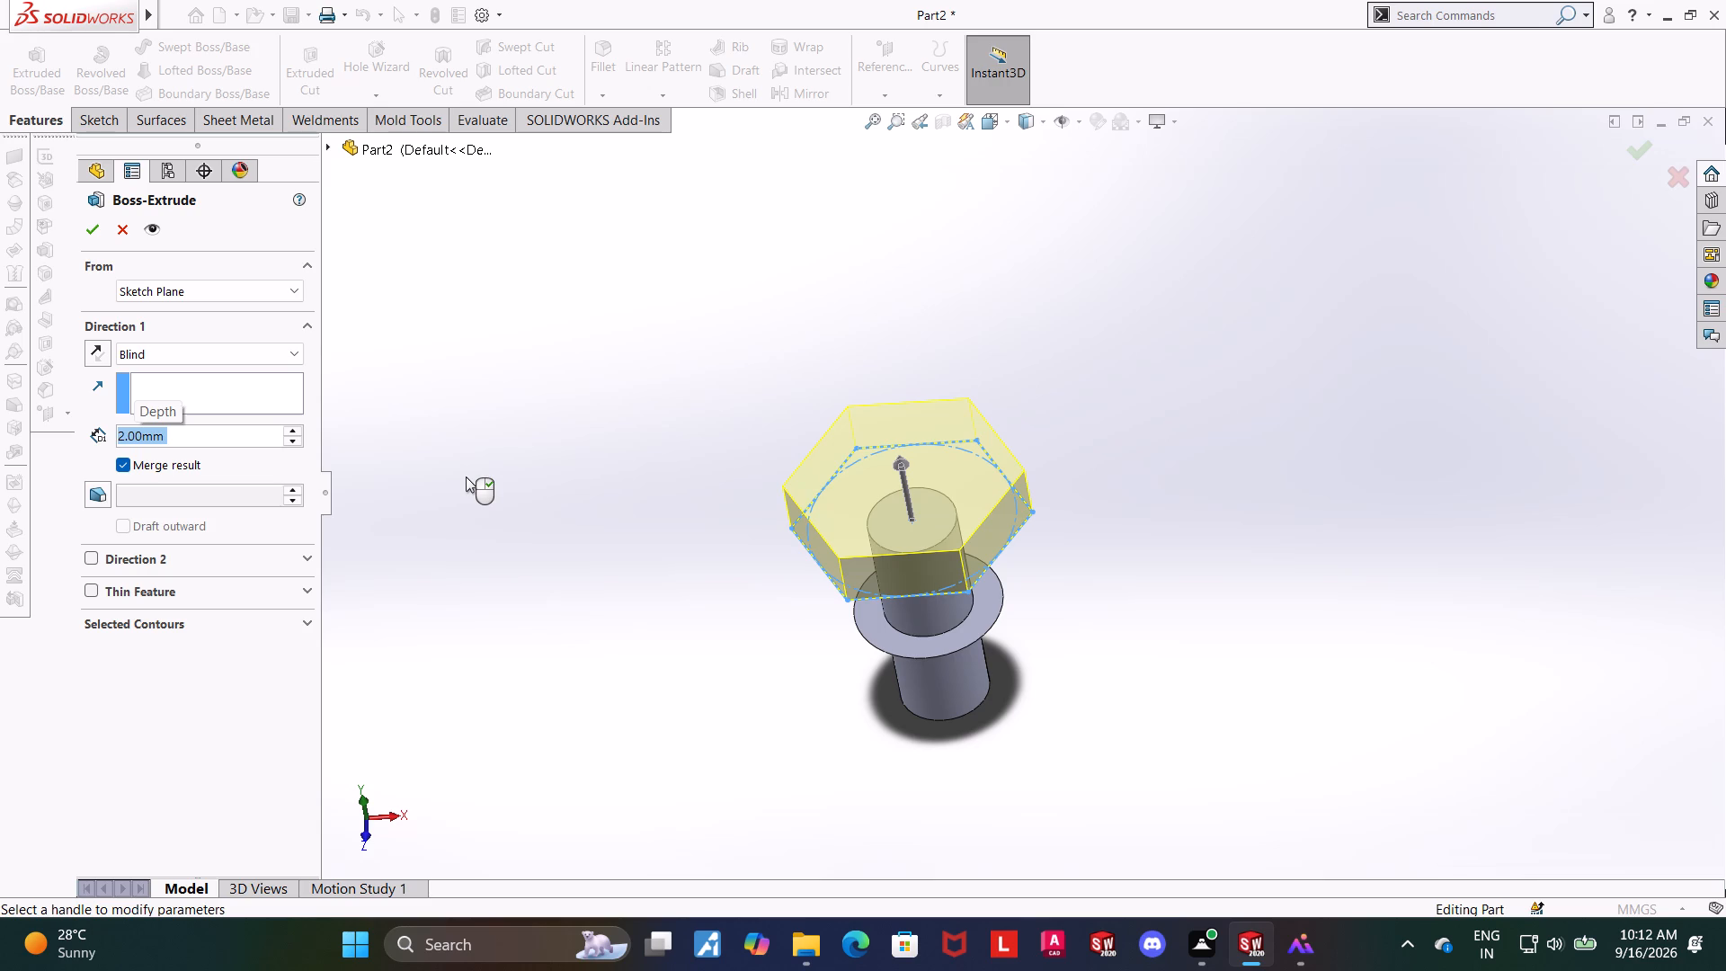
pyautogui.click(83, 223)
pyautogui.click(443, 437)
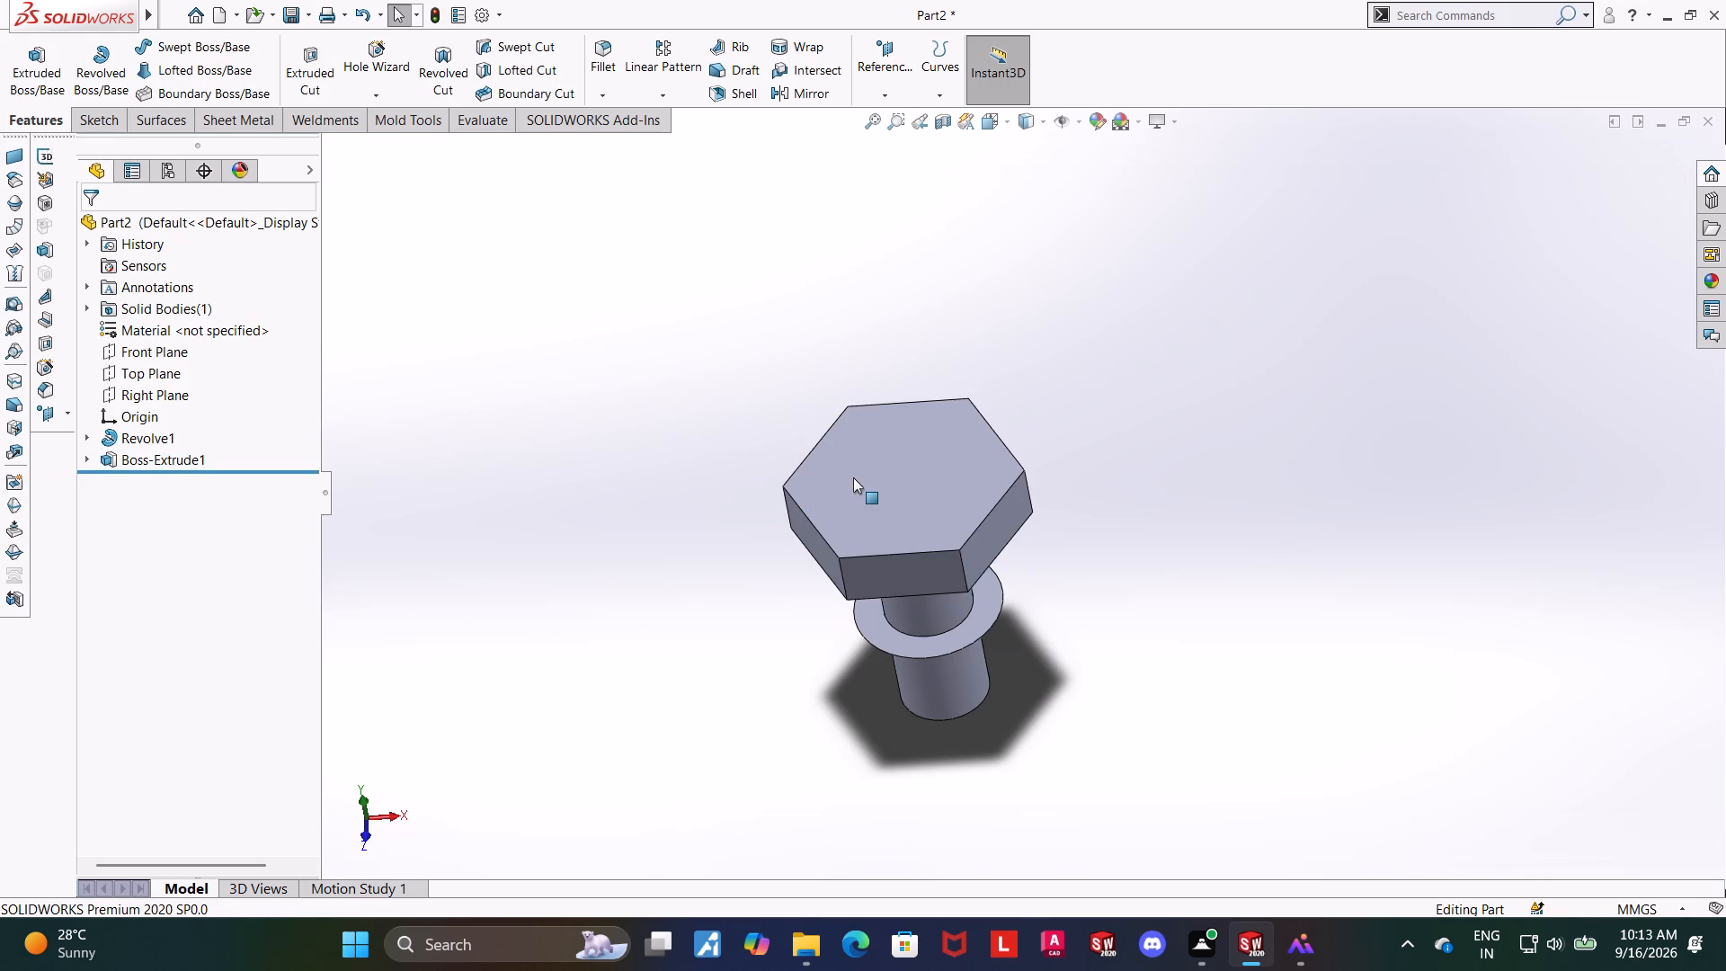
# Open a new sketch on the Front Plane.
pyautogui.doubleClick(138, 353)
pyautogui.click(163, 348)
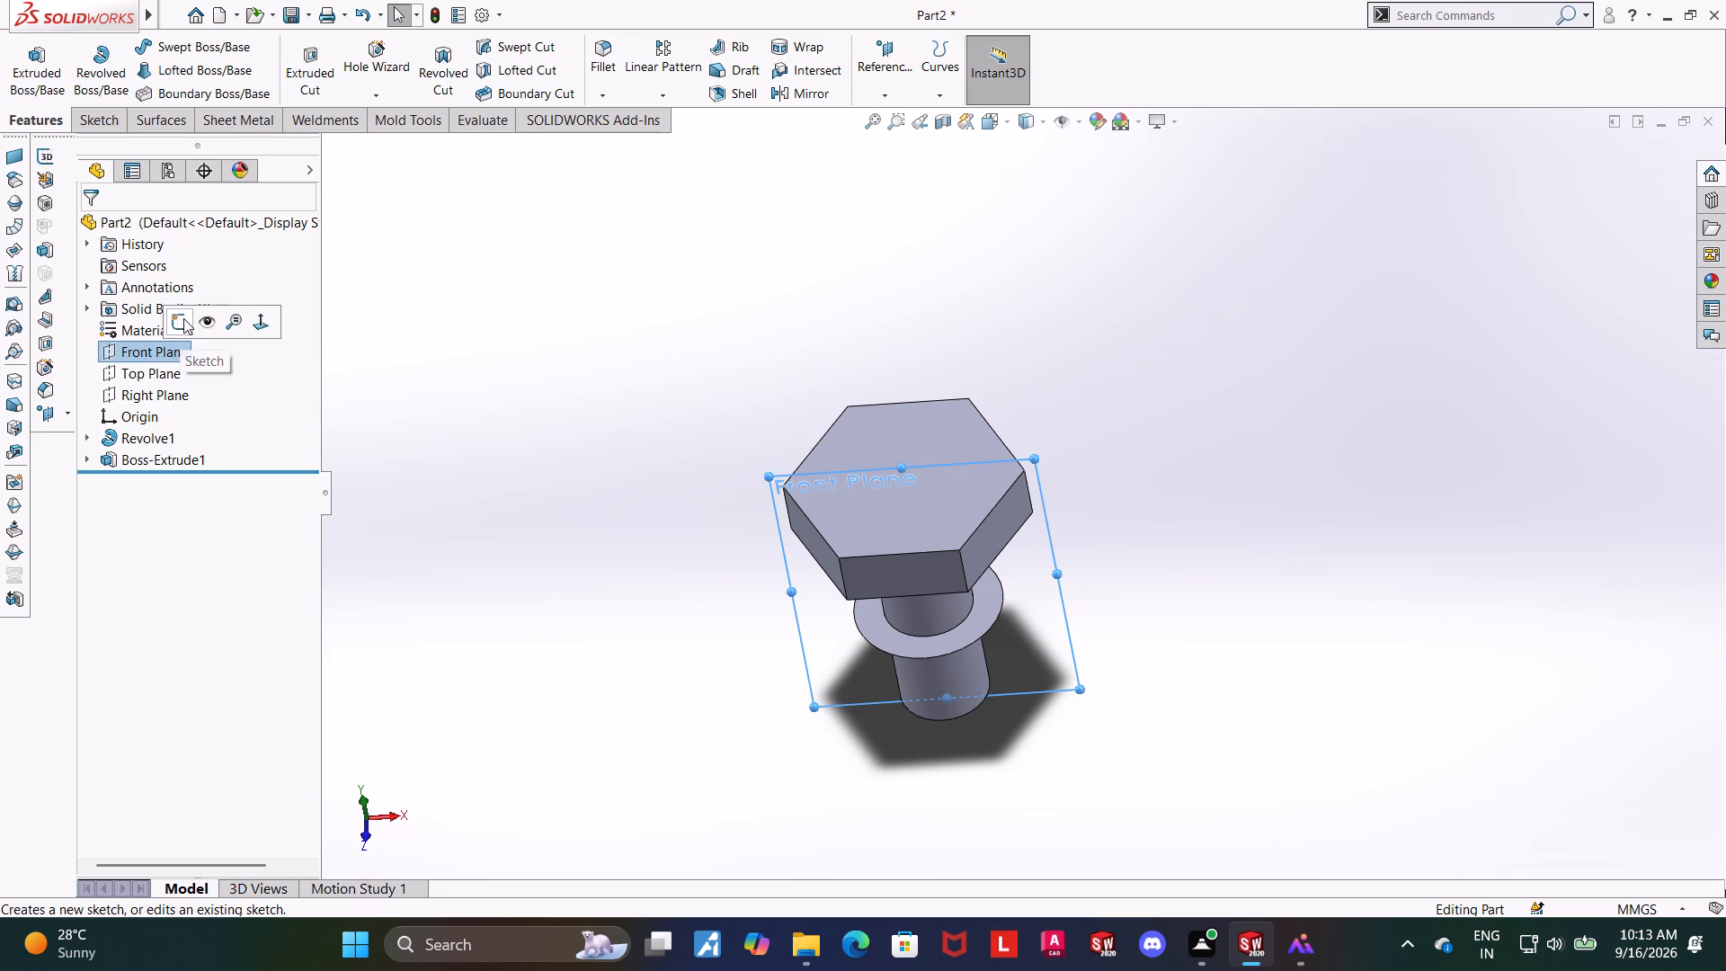
pyautogui.click(183, 318)
pyautogui.click(153, 483)
pyautogui.click(203, 458)
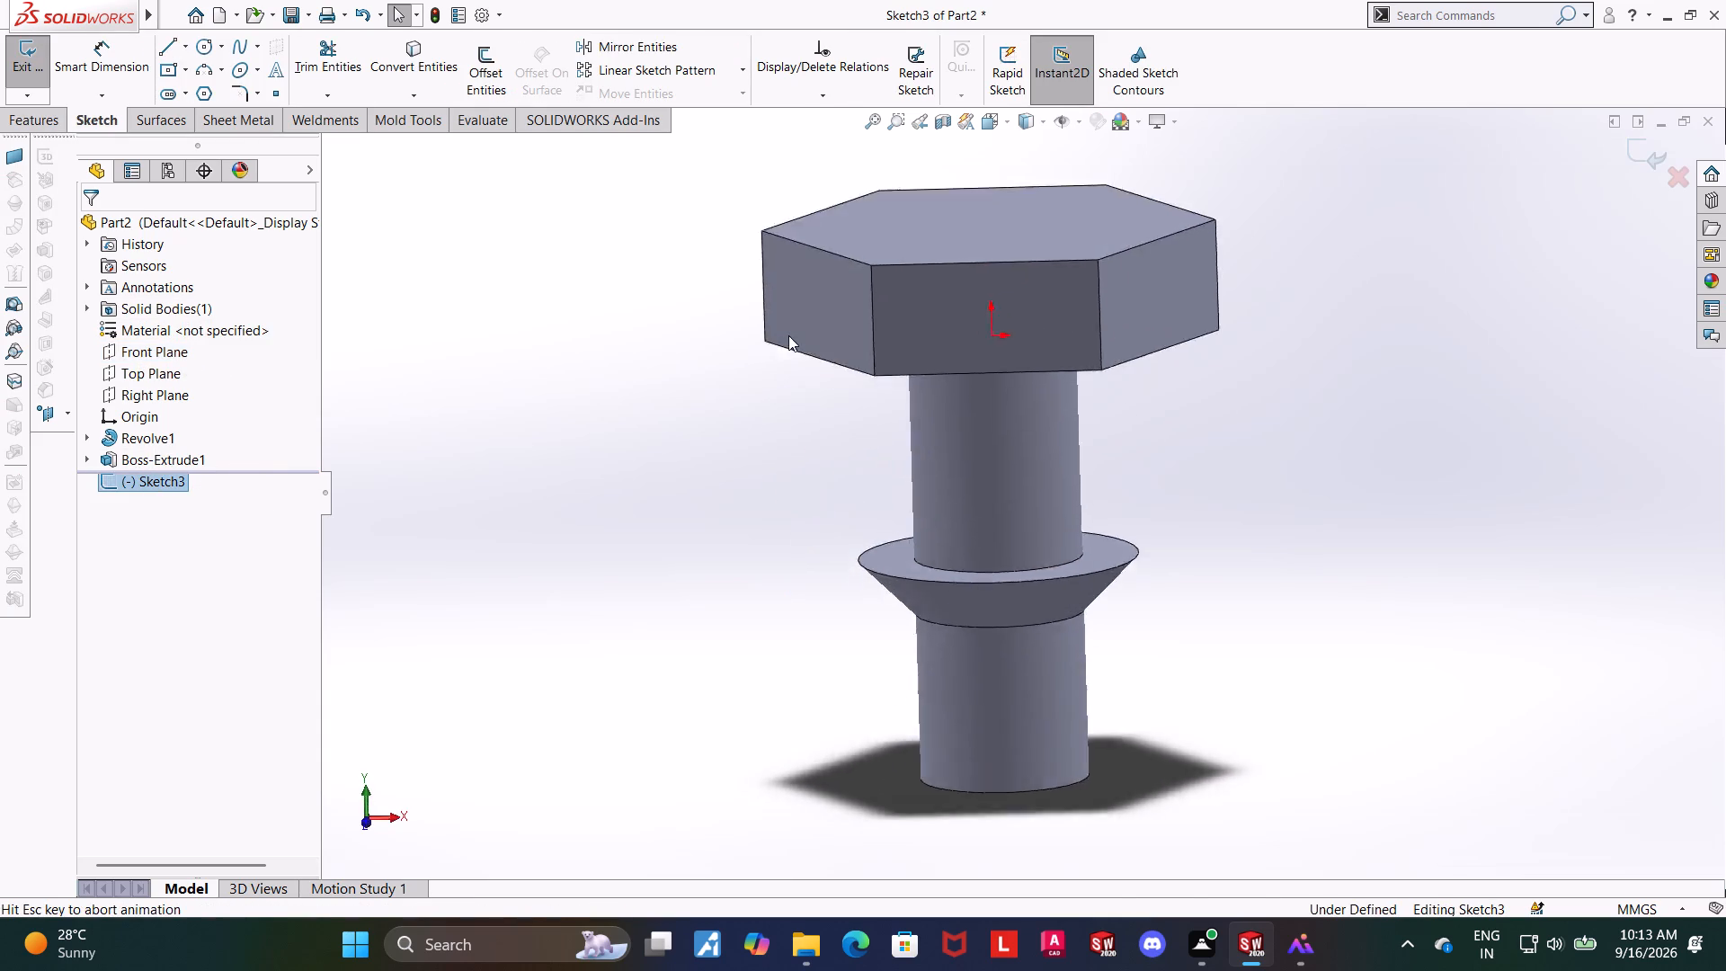
# Draw a vertical line about 12 mm long upward from the centre of the hexagonal head's top edge.
pyautogui.scroll(10, 1001, 370)
pyautogui.scroll(-1, 1082, 333)
pyautogui.click(1158, 421)
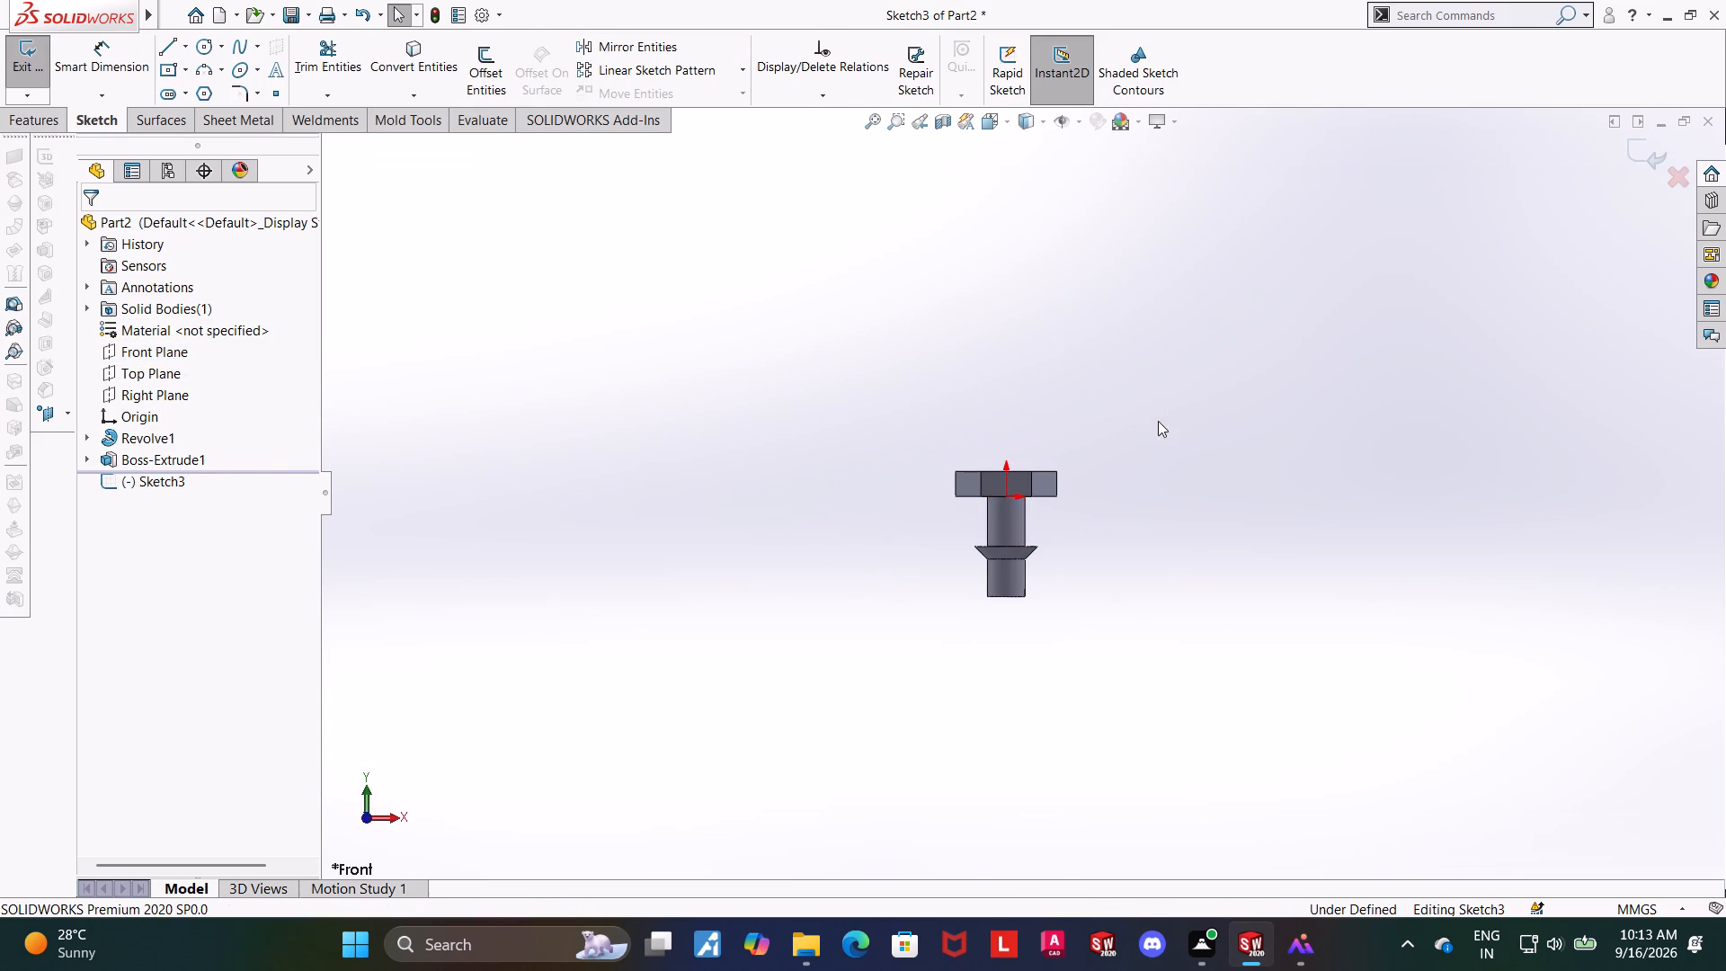
pyautogui.scroll(-2, 1102, 492)
pyautogui.scroll(-1, 1135, 345)
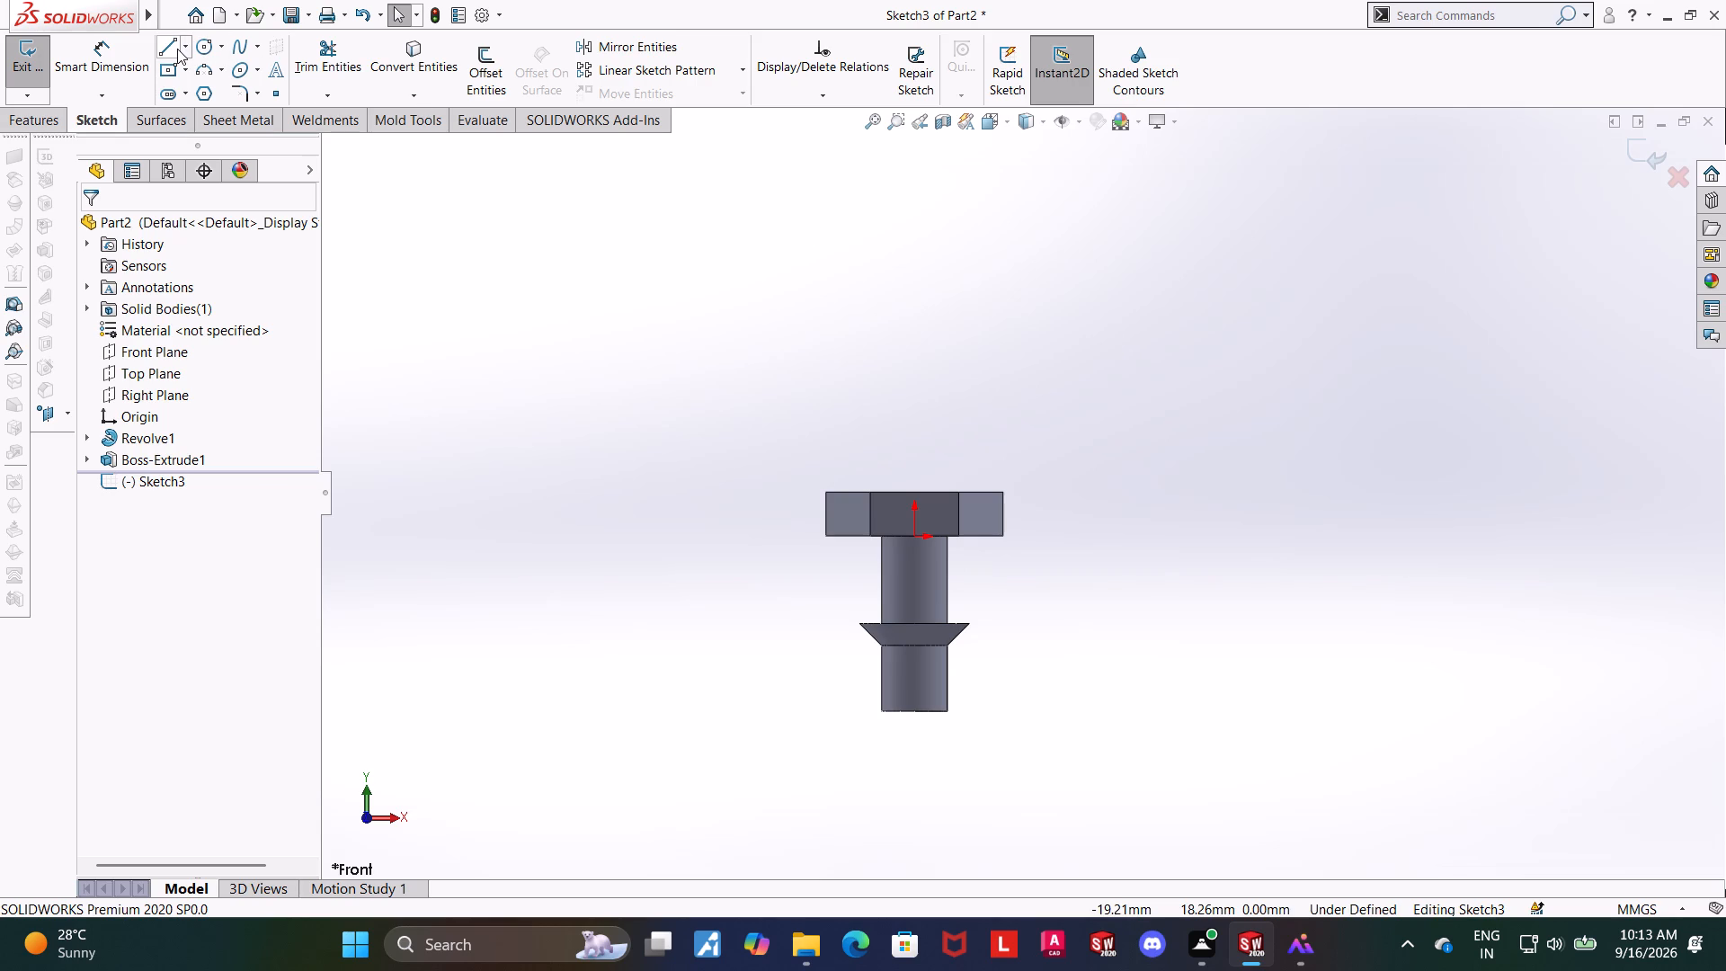
pyautogui.click(177, 49)
pyautogui.click(913, 490)
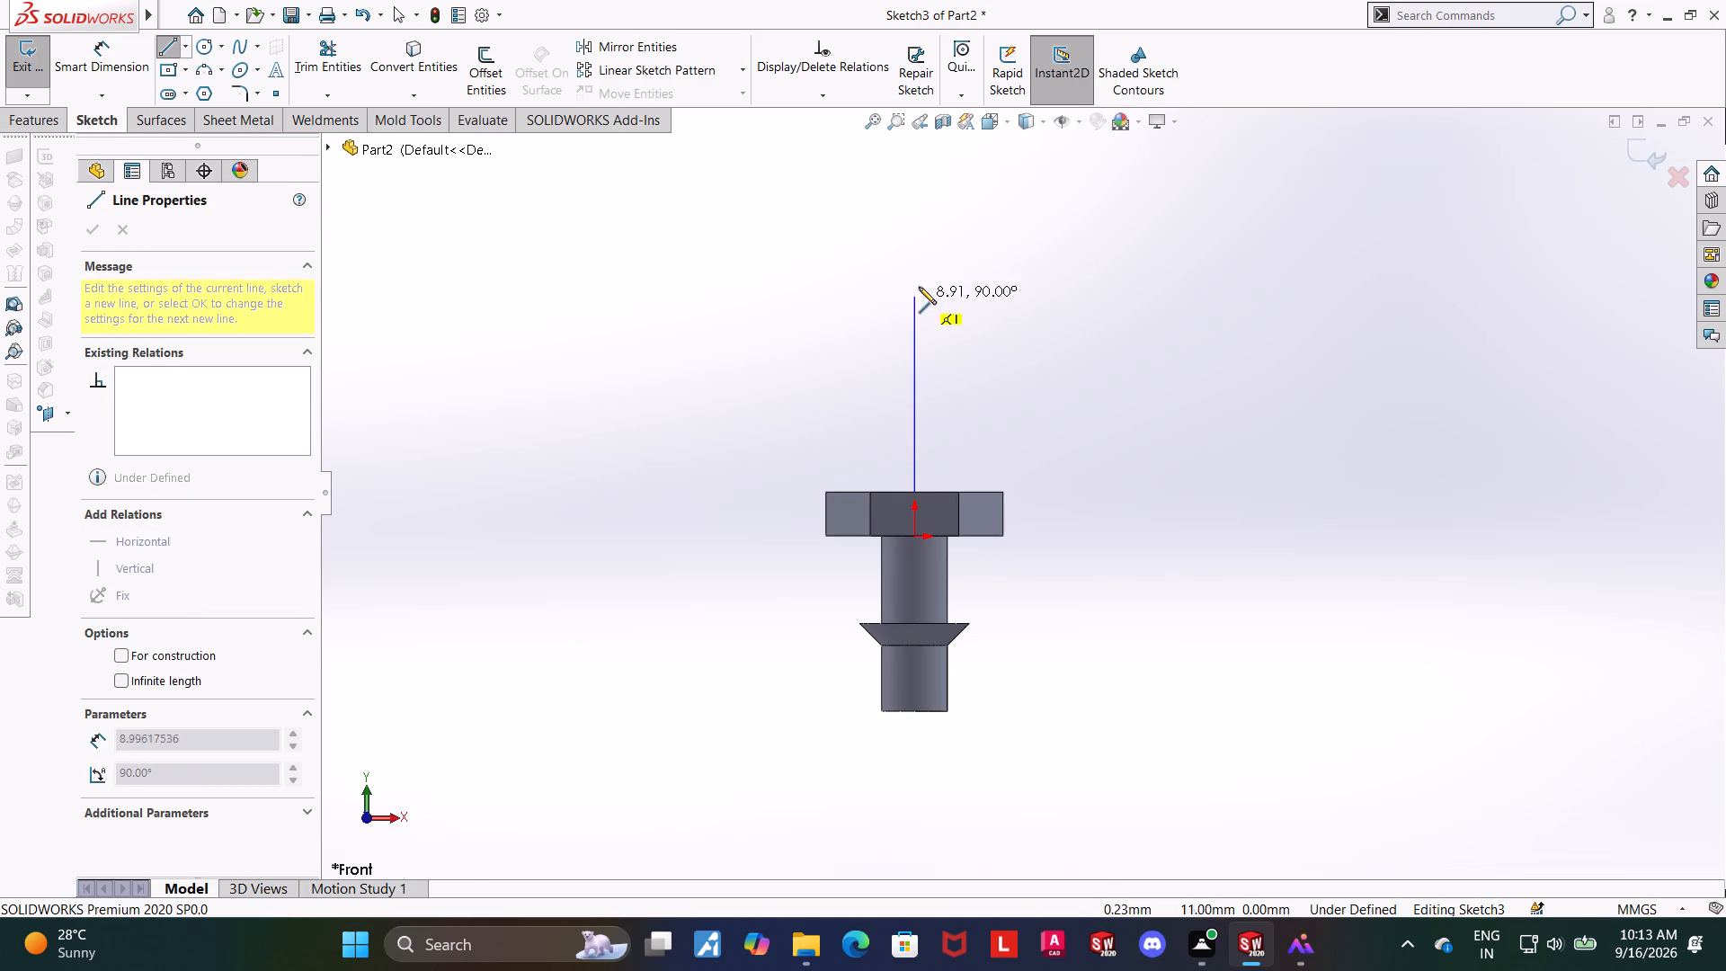
pyautogui.click(912, 226)
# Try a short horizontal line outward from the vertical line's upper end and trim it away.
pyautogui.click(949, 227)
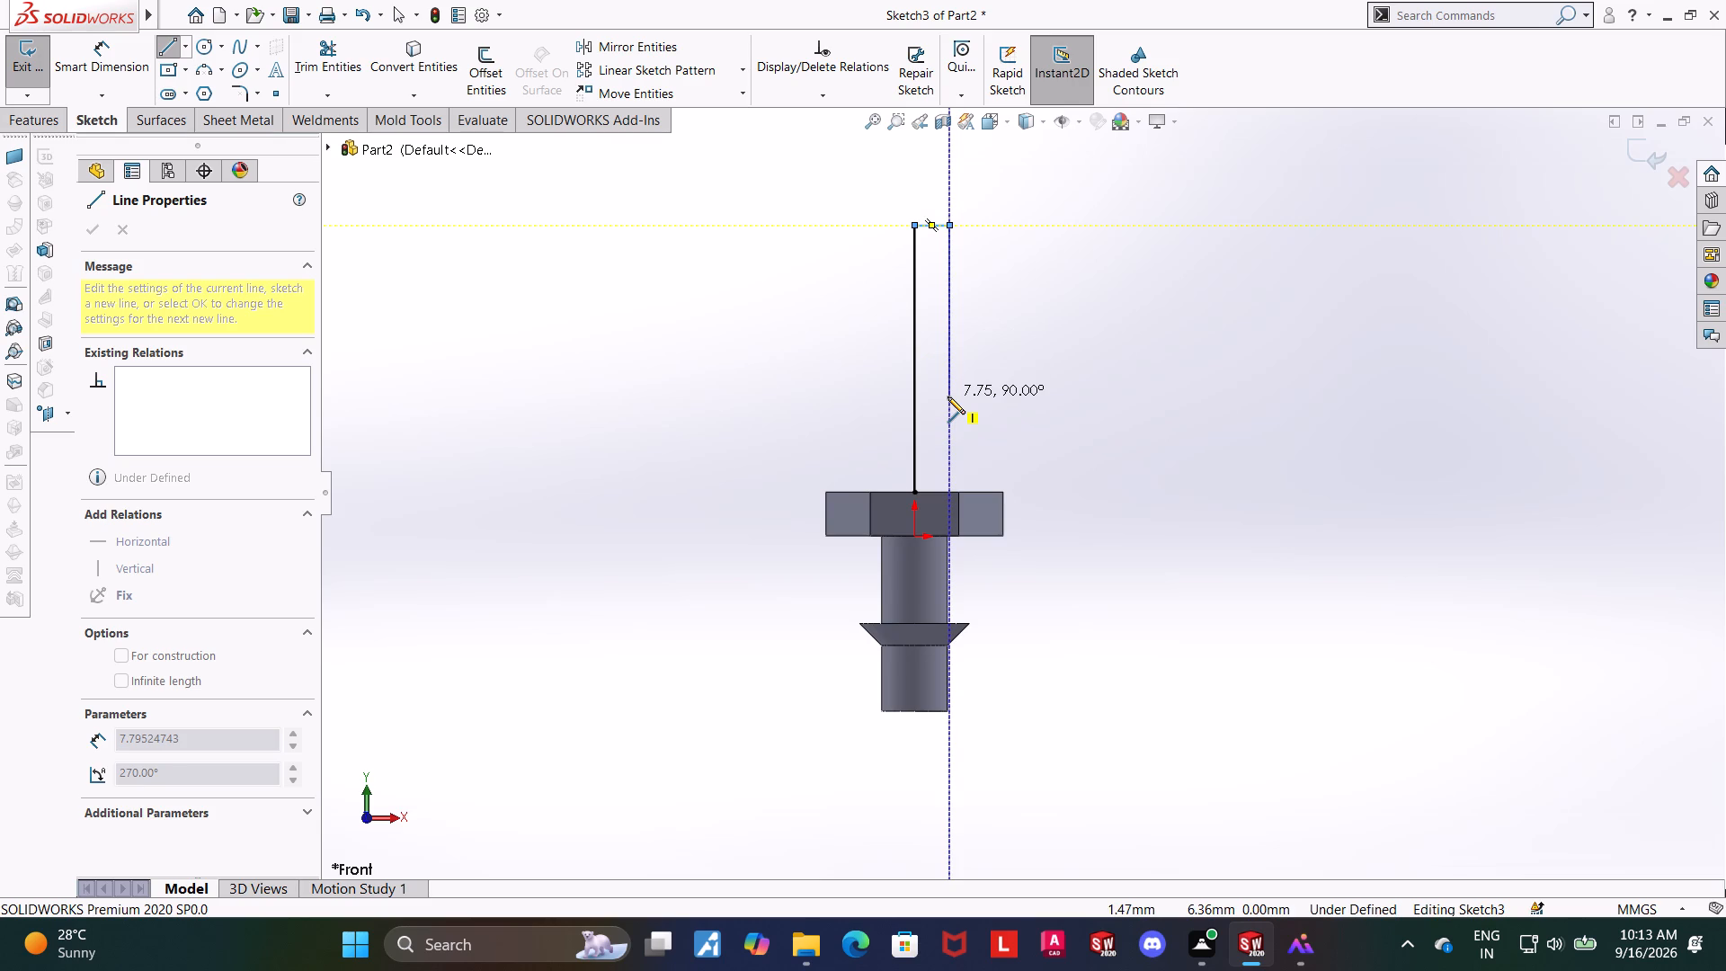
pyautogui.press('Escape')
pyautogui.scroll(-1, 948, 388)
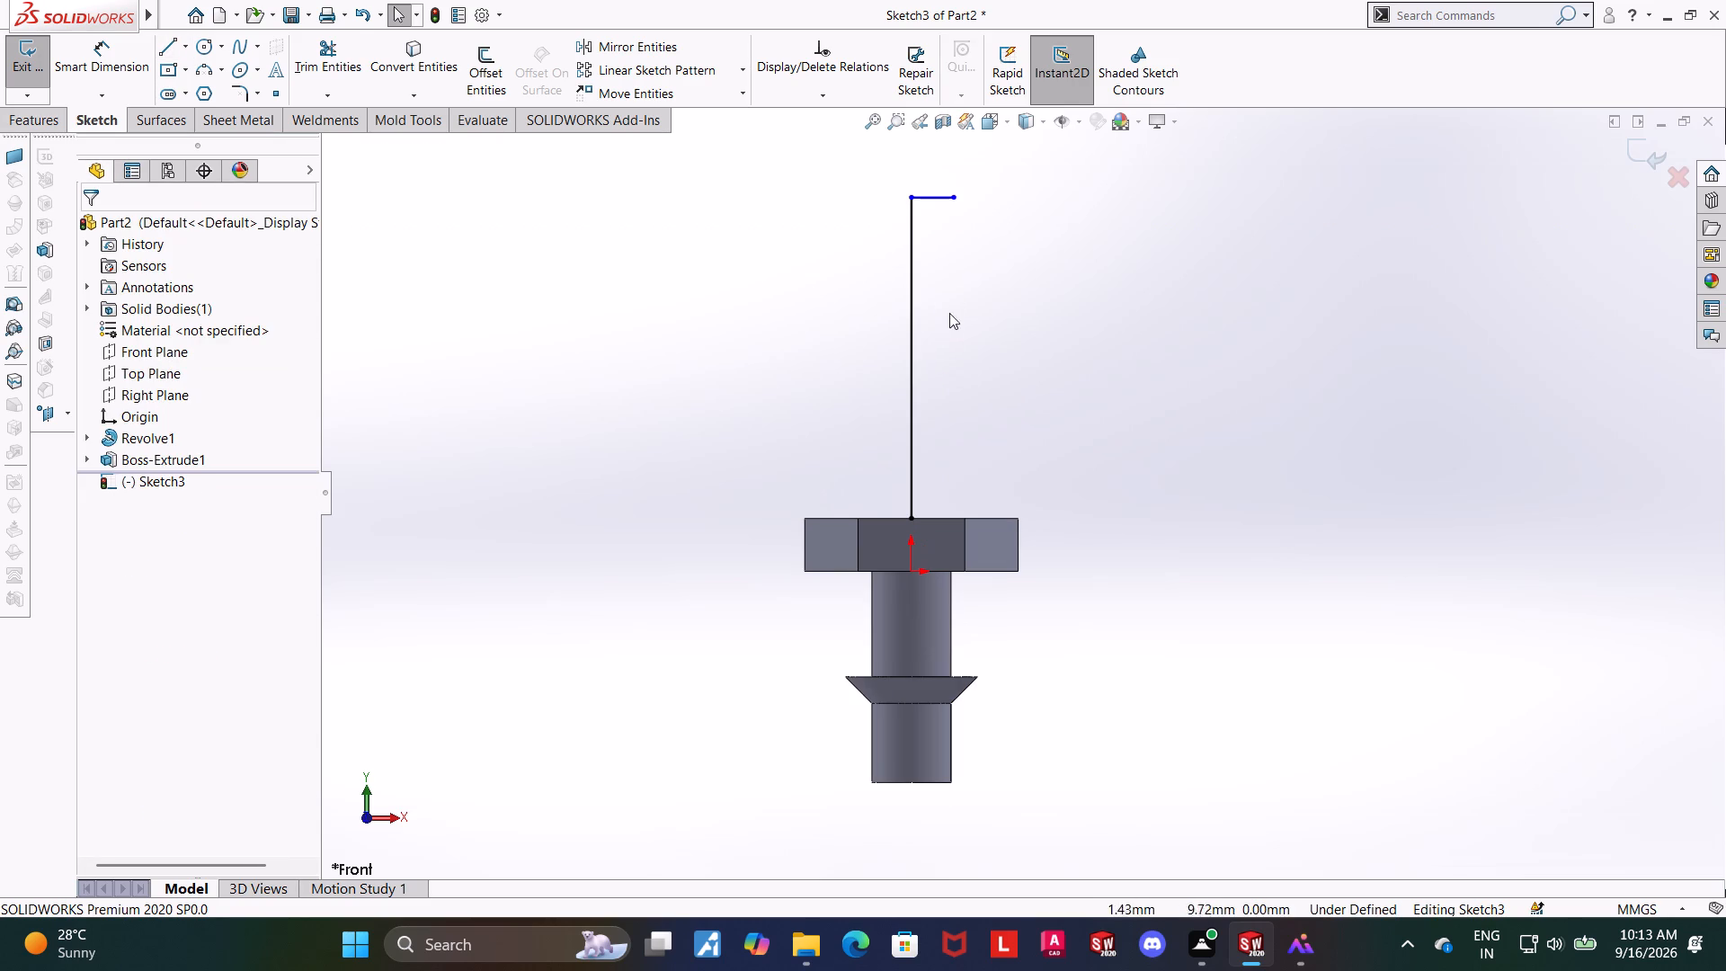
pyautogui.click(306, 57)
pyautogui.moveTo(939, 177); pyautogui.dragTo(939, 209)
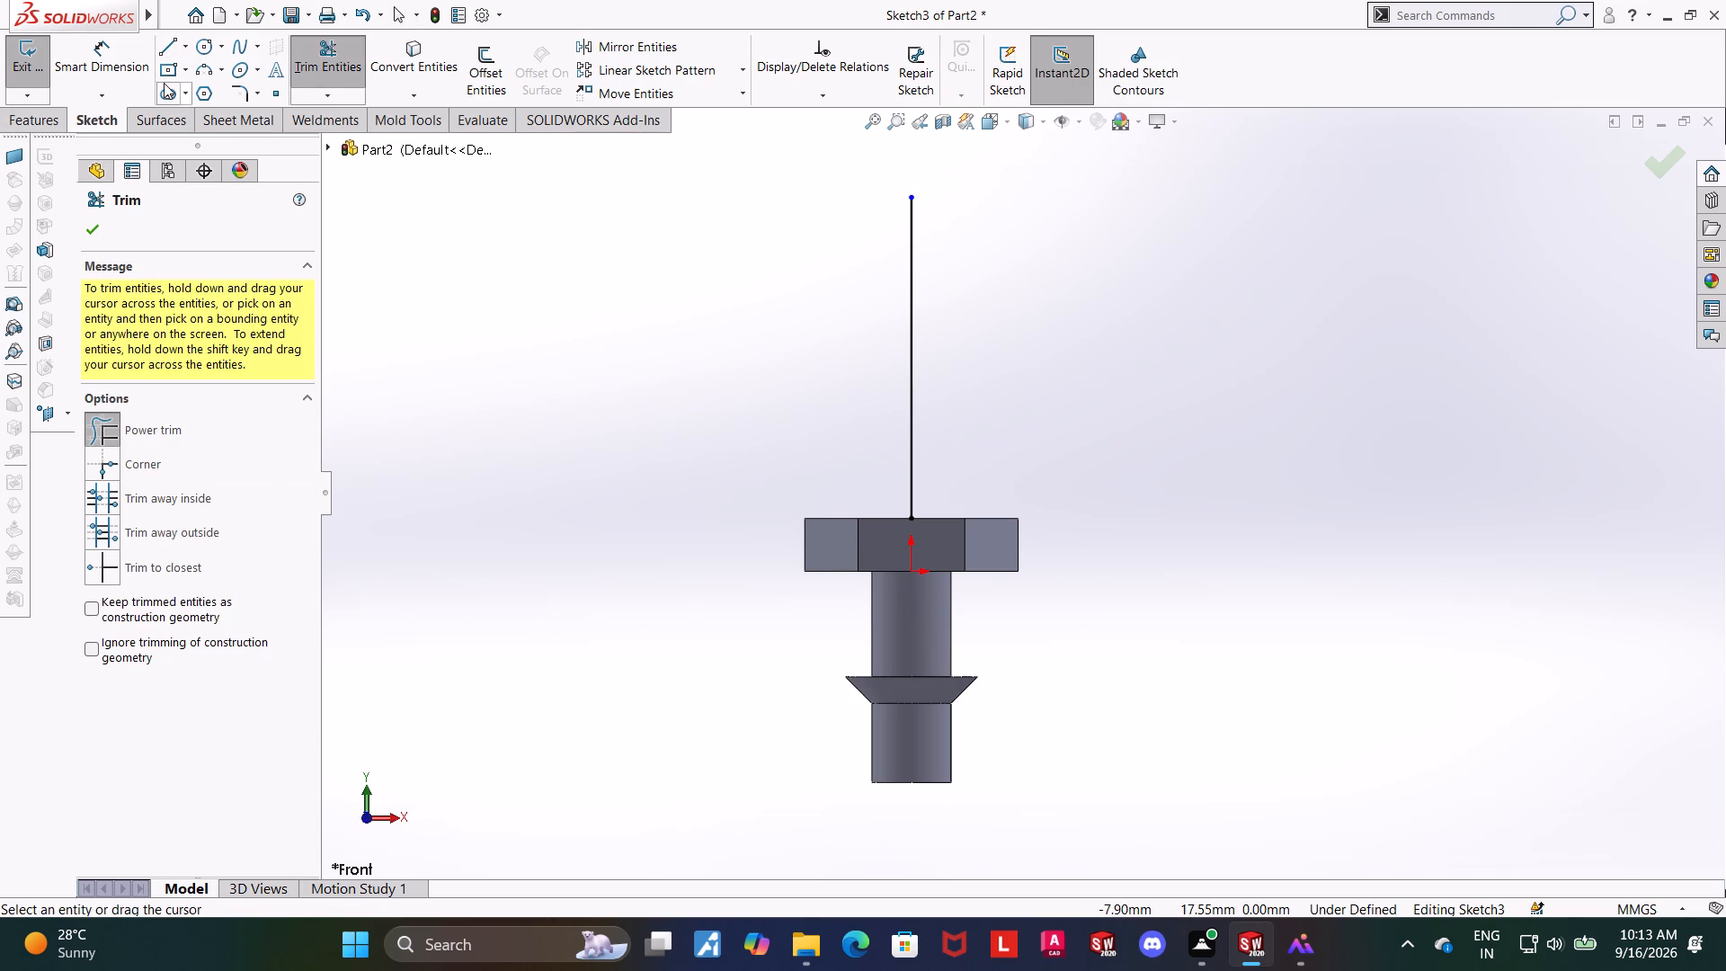
# Draw a stepped outline from the vertical line's upper end, about 0.6 mm outward, down, outward again, and down to the hexagonal head's top.
pyautogui.click(169, 51)
pyautogui.click(911, 196)
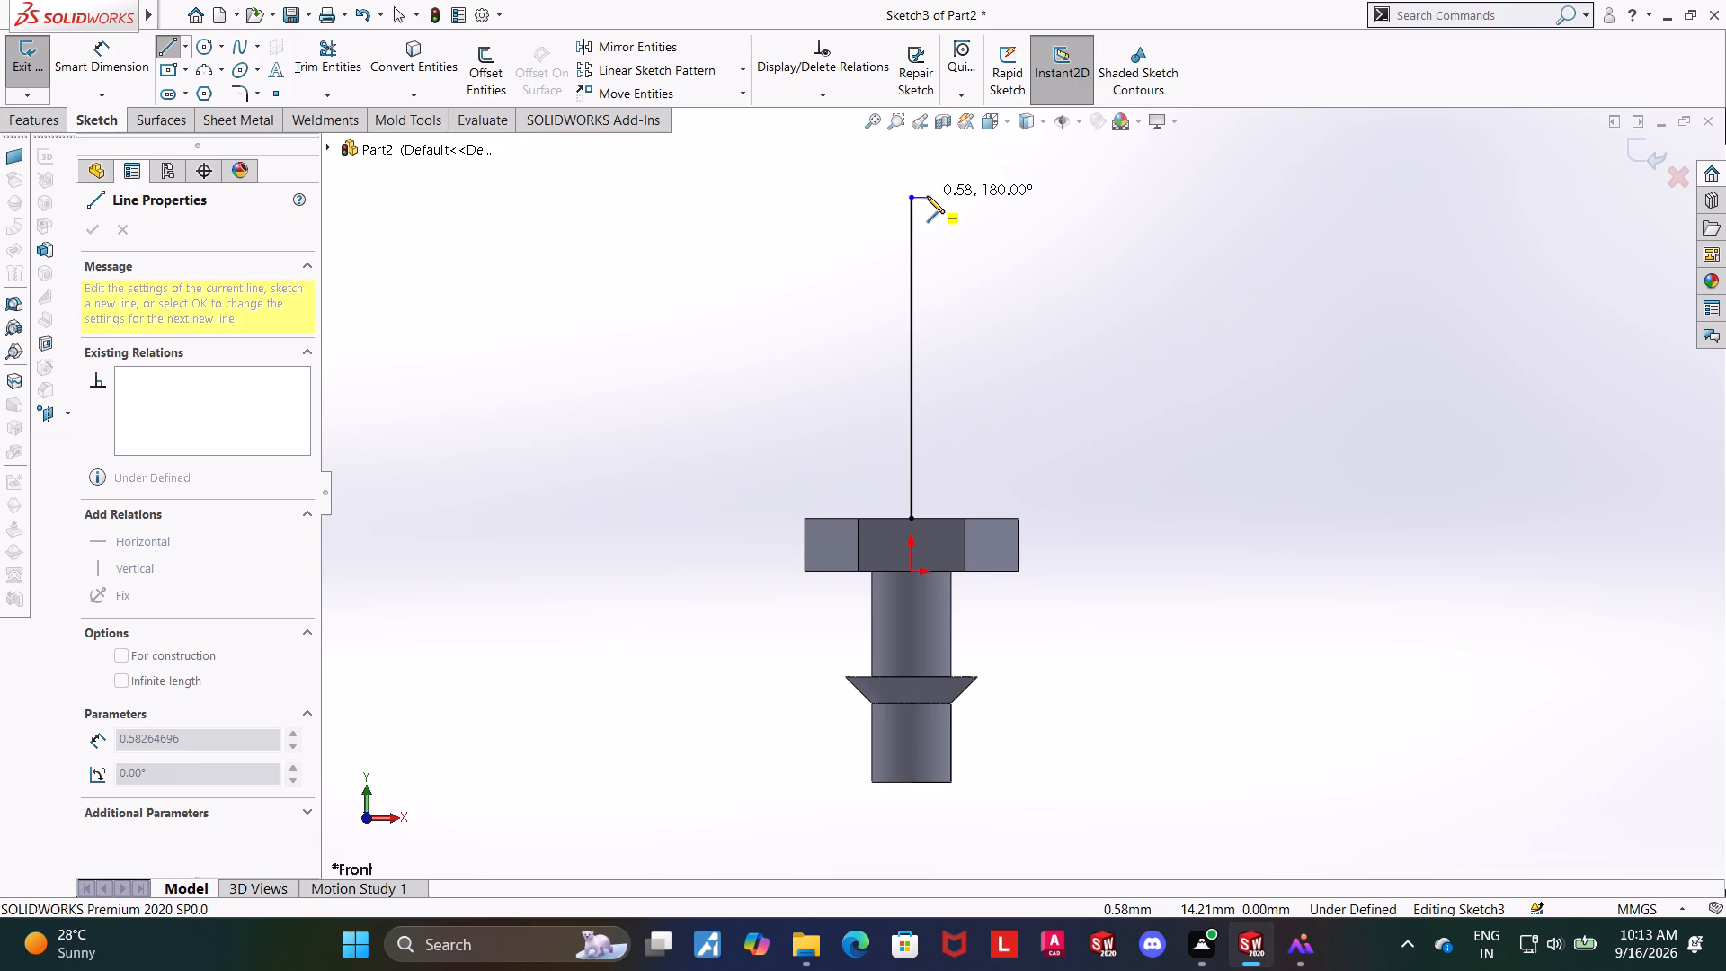
pyautogui.click(927, 196)
pyautogui.click(924, 419)
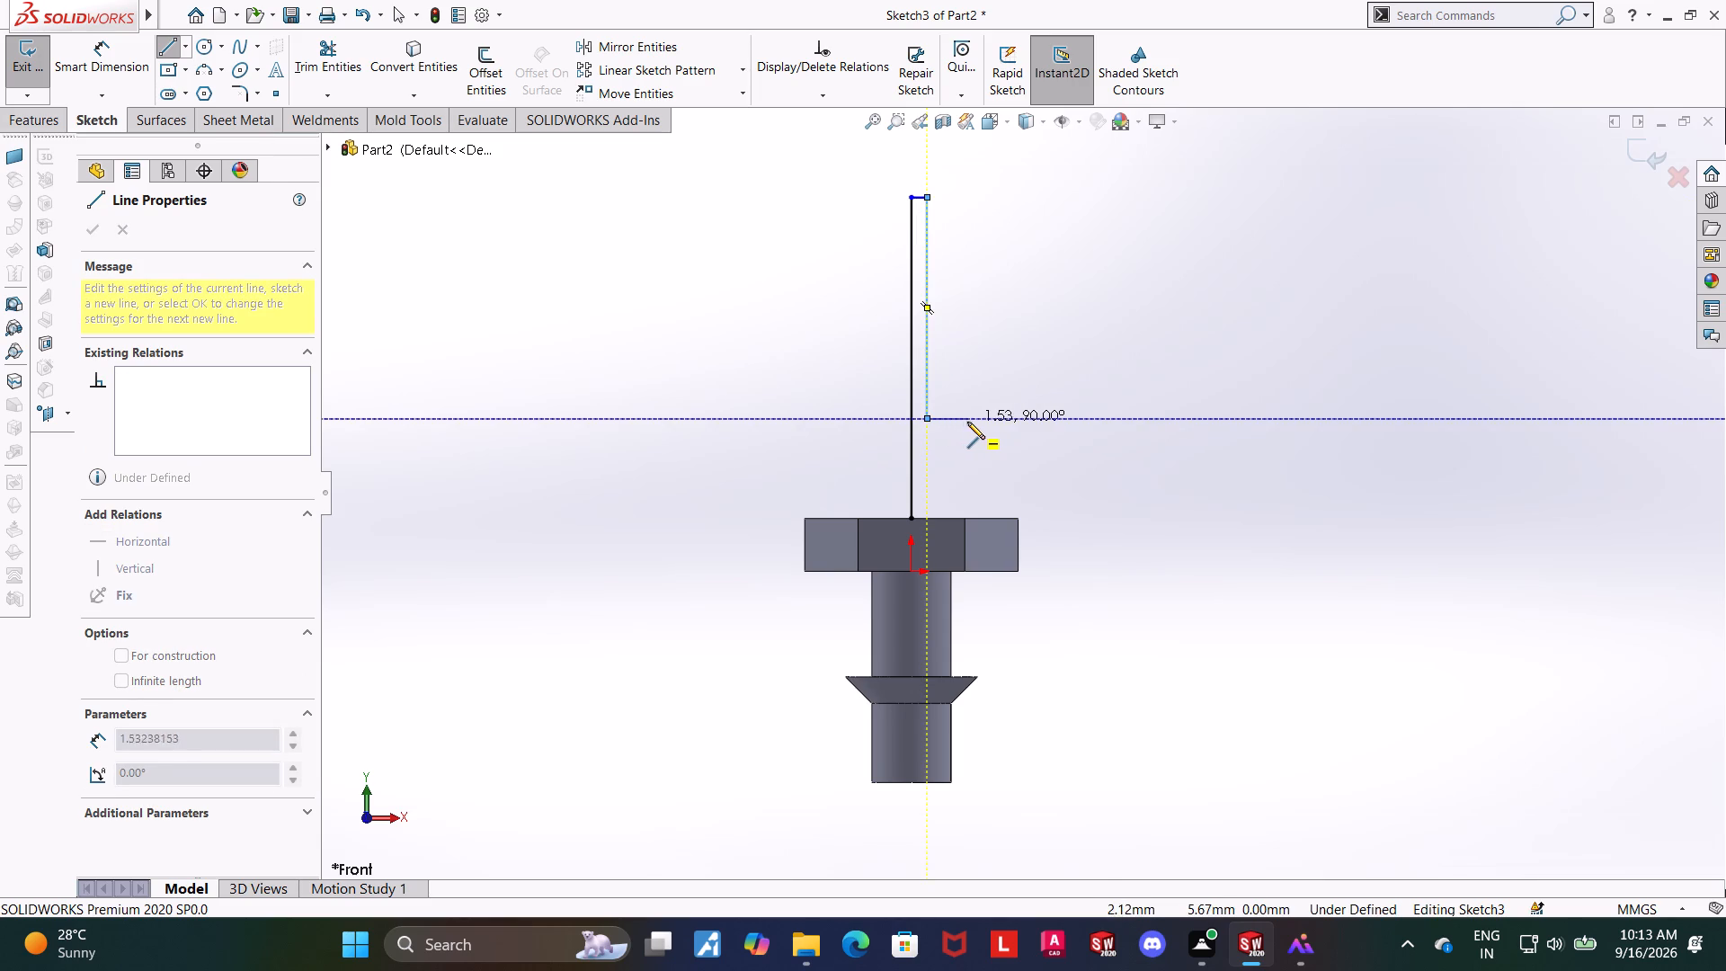
pyautogui.click(948, 421)
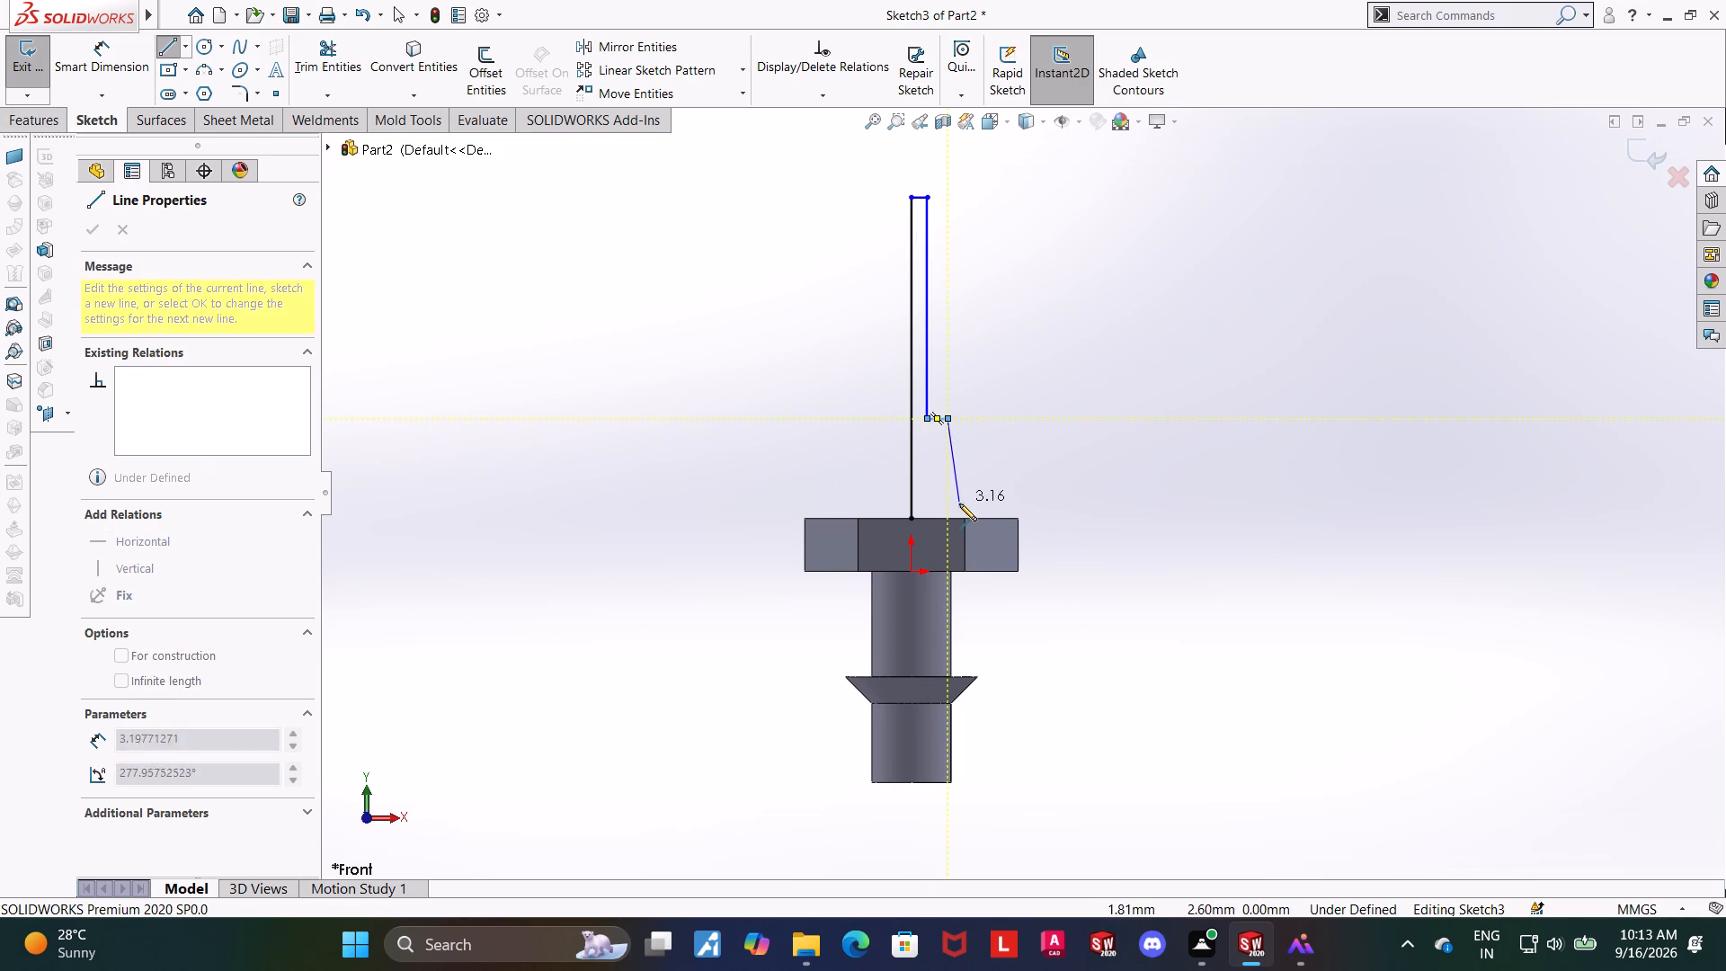
pyautogui.click(948, 515)
pyautogui.press('Escape')
pyautogui.press('Escape')
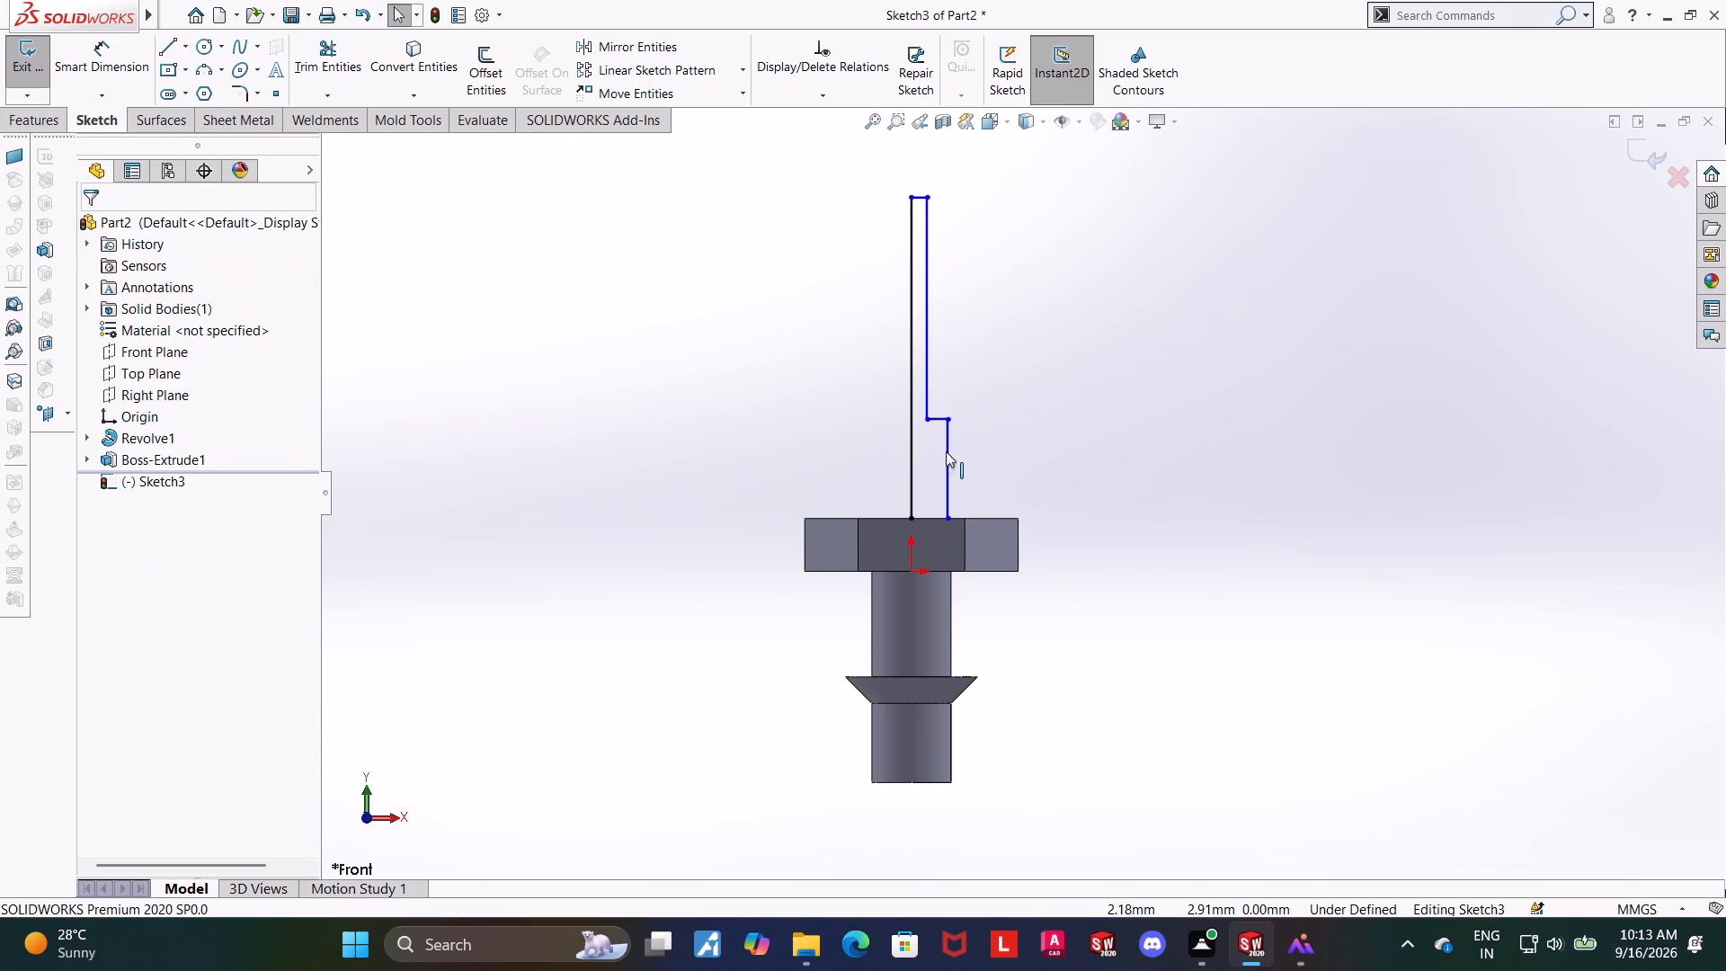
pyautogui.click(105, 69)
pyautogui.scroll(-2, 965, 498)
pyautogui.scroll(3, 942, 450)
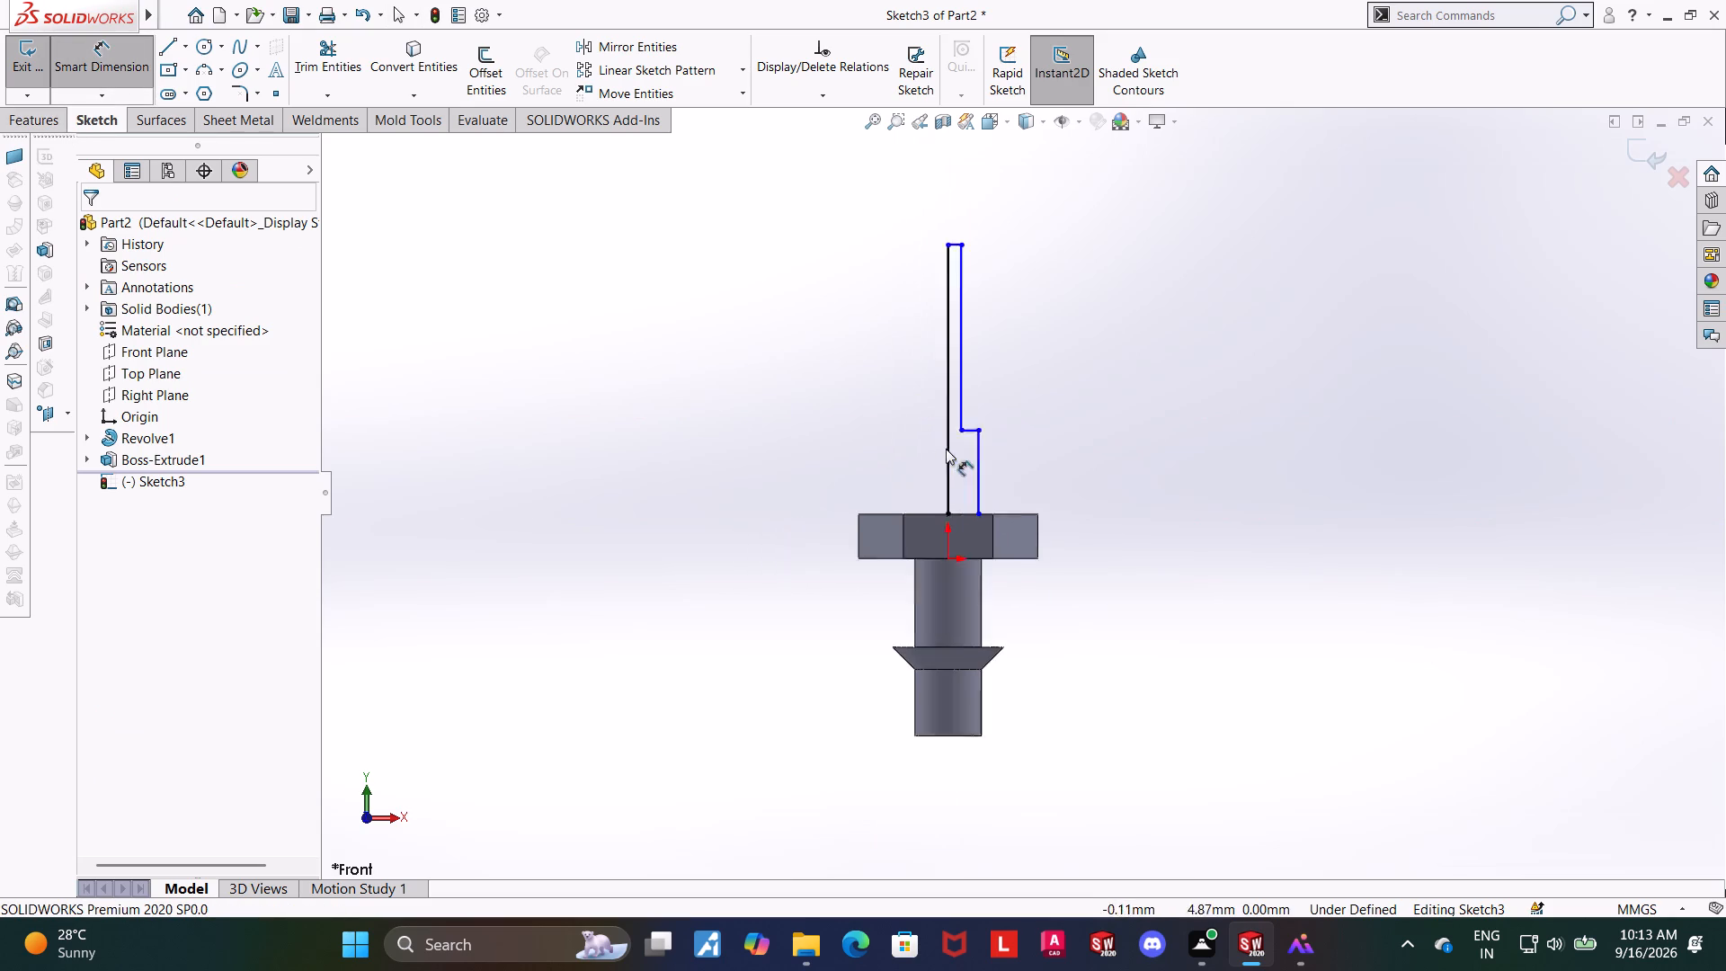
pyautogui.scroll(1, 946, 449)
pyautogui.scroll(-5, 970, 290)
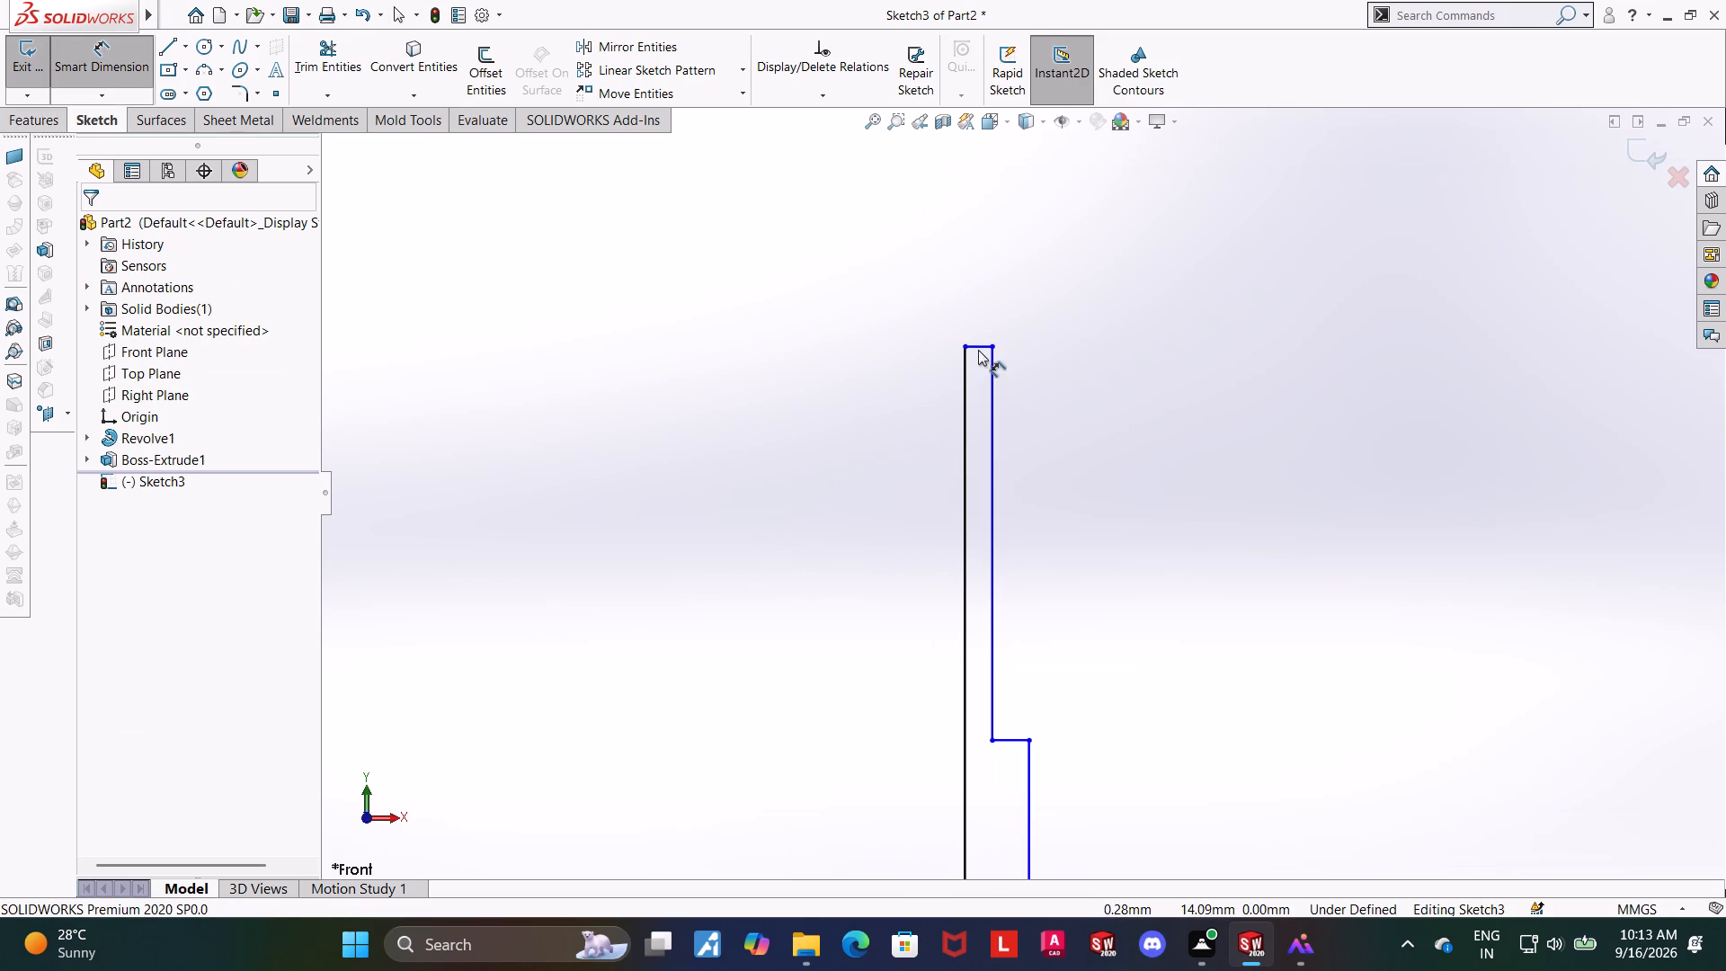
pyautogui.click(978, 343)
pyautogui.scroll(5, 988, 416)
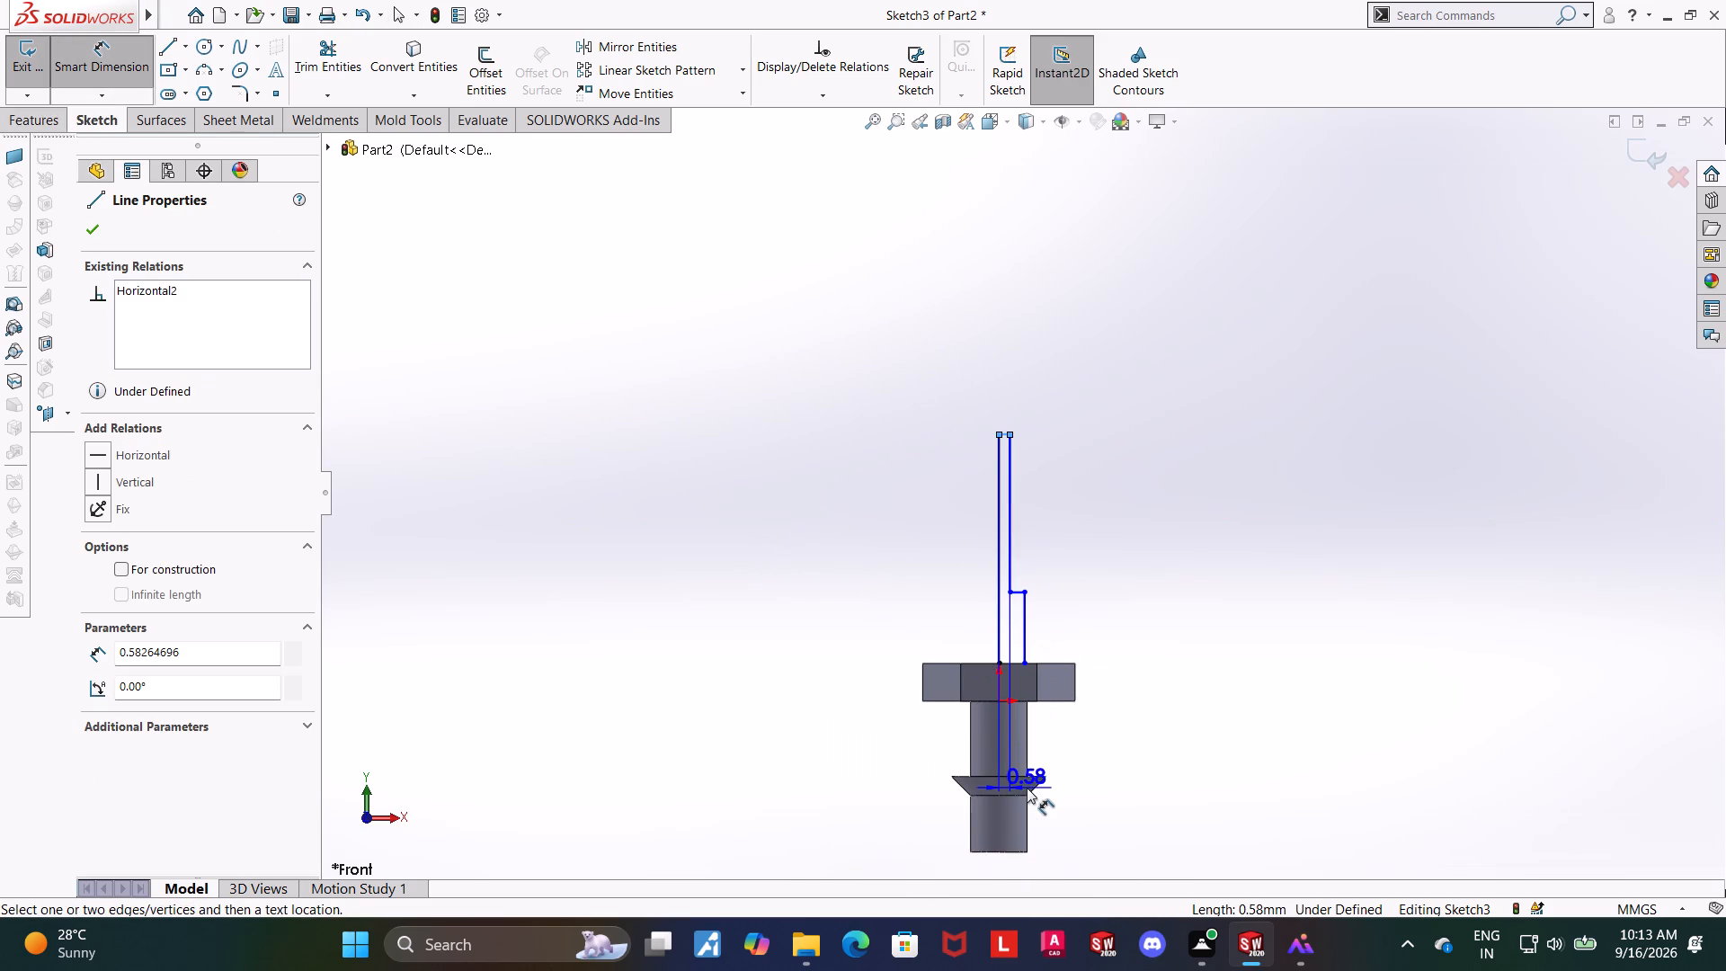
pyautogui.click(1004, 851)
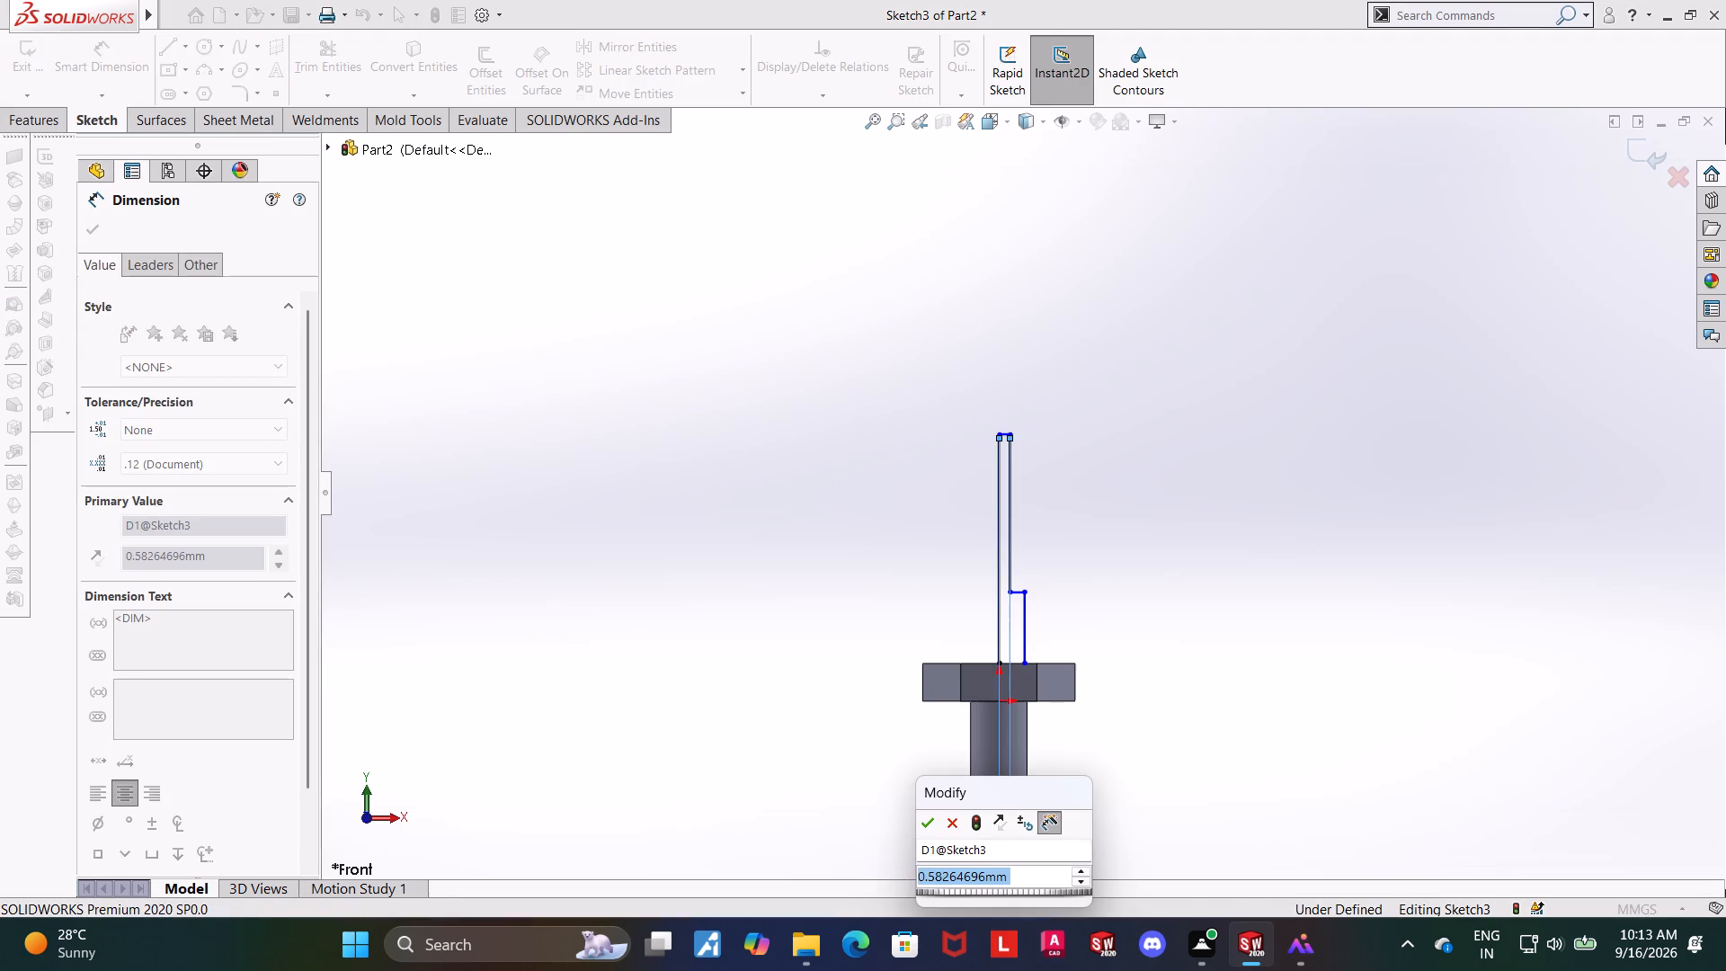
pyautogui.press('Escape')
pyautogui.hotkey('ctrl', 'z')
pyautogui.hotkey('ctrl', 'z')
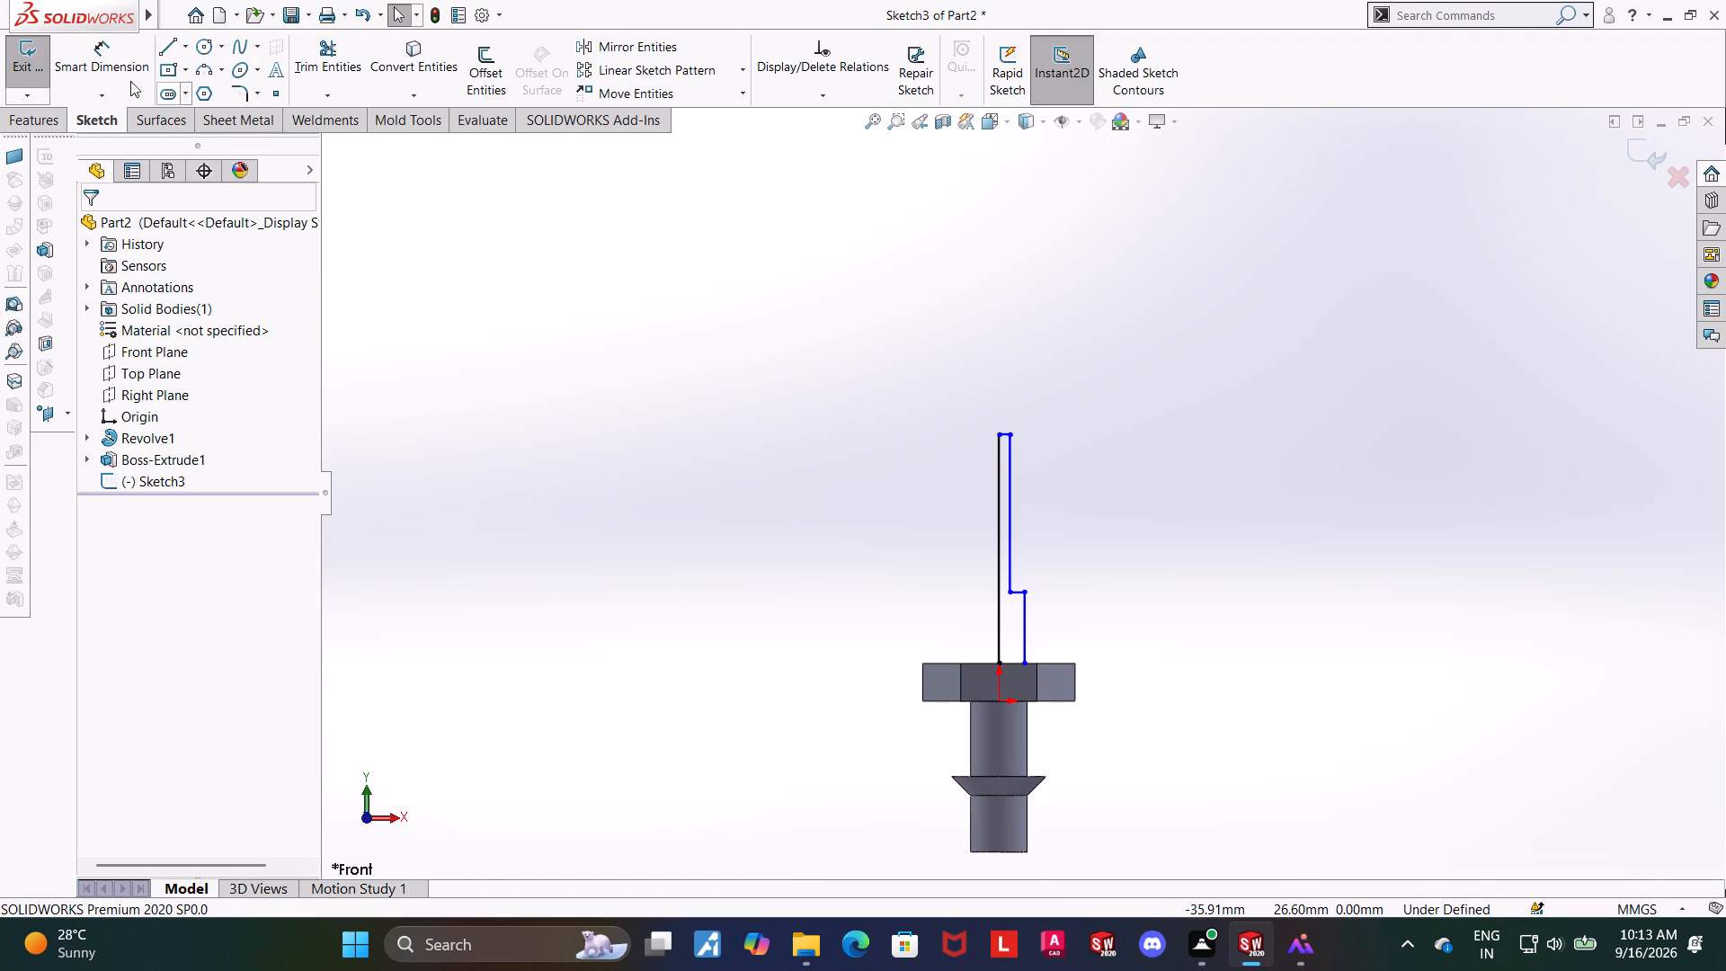
# Dimension the vertical distance from the profile's short top line to the lower cylinder's bottom edge as 23 mm.
pyautogui.click(84, 57)
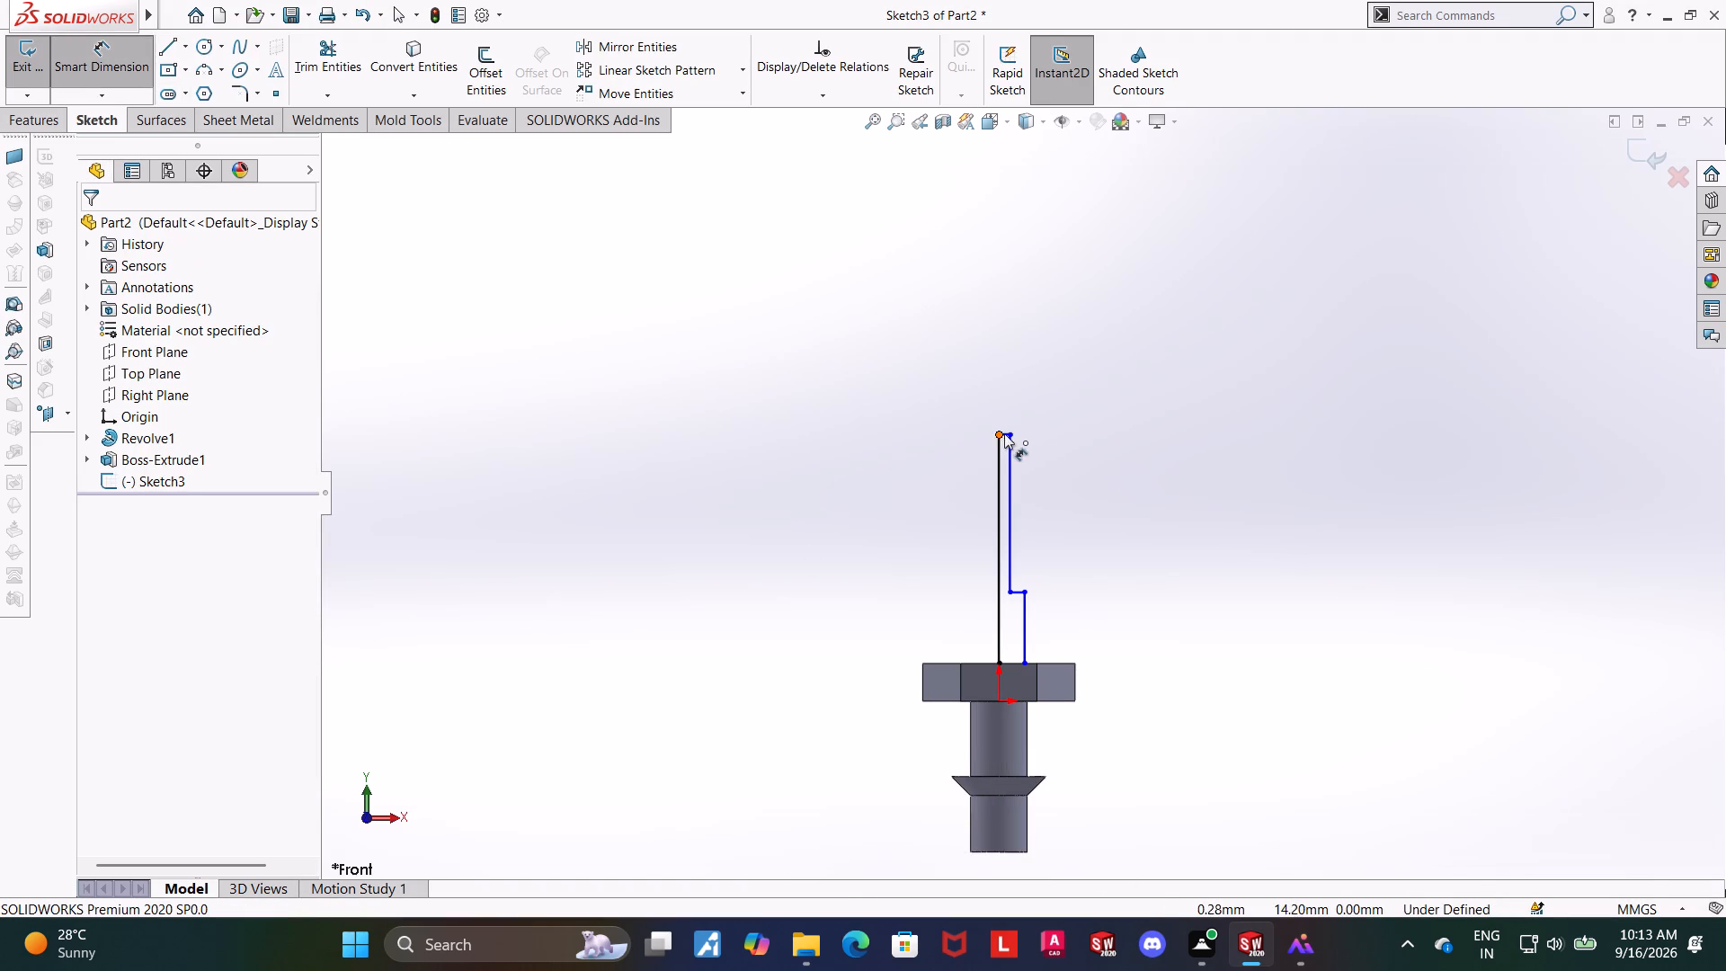
pyautogui.scroll(-4, 1011, 436)
pyautogui.click(994, 442)
pyautogui.scroll(6, 1000, 450)
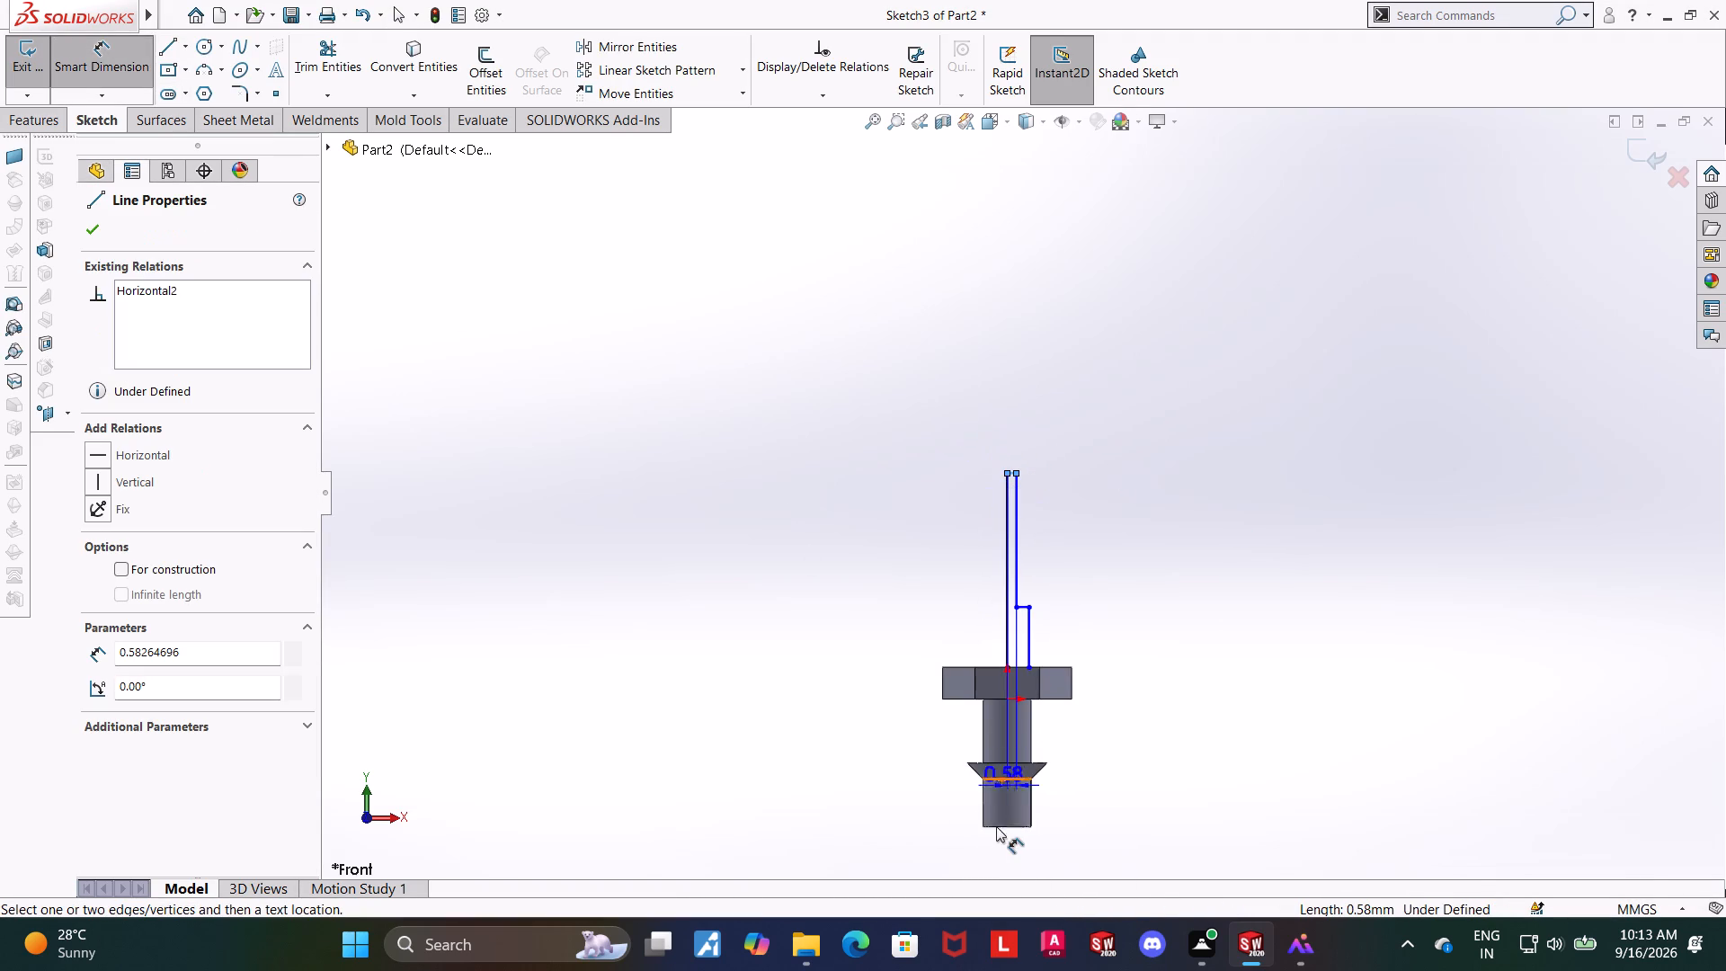
pyautogui.scroll(-5, 1001, 824)
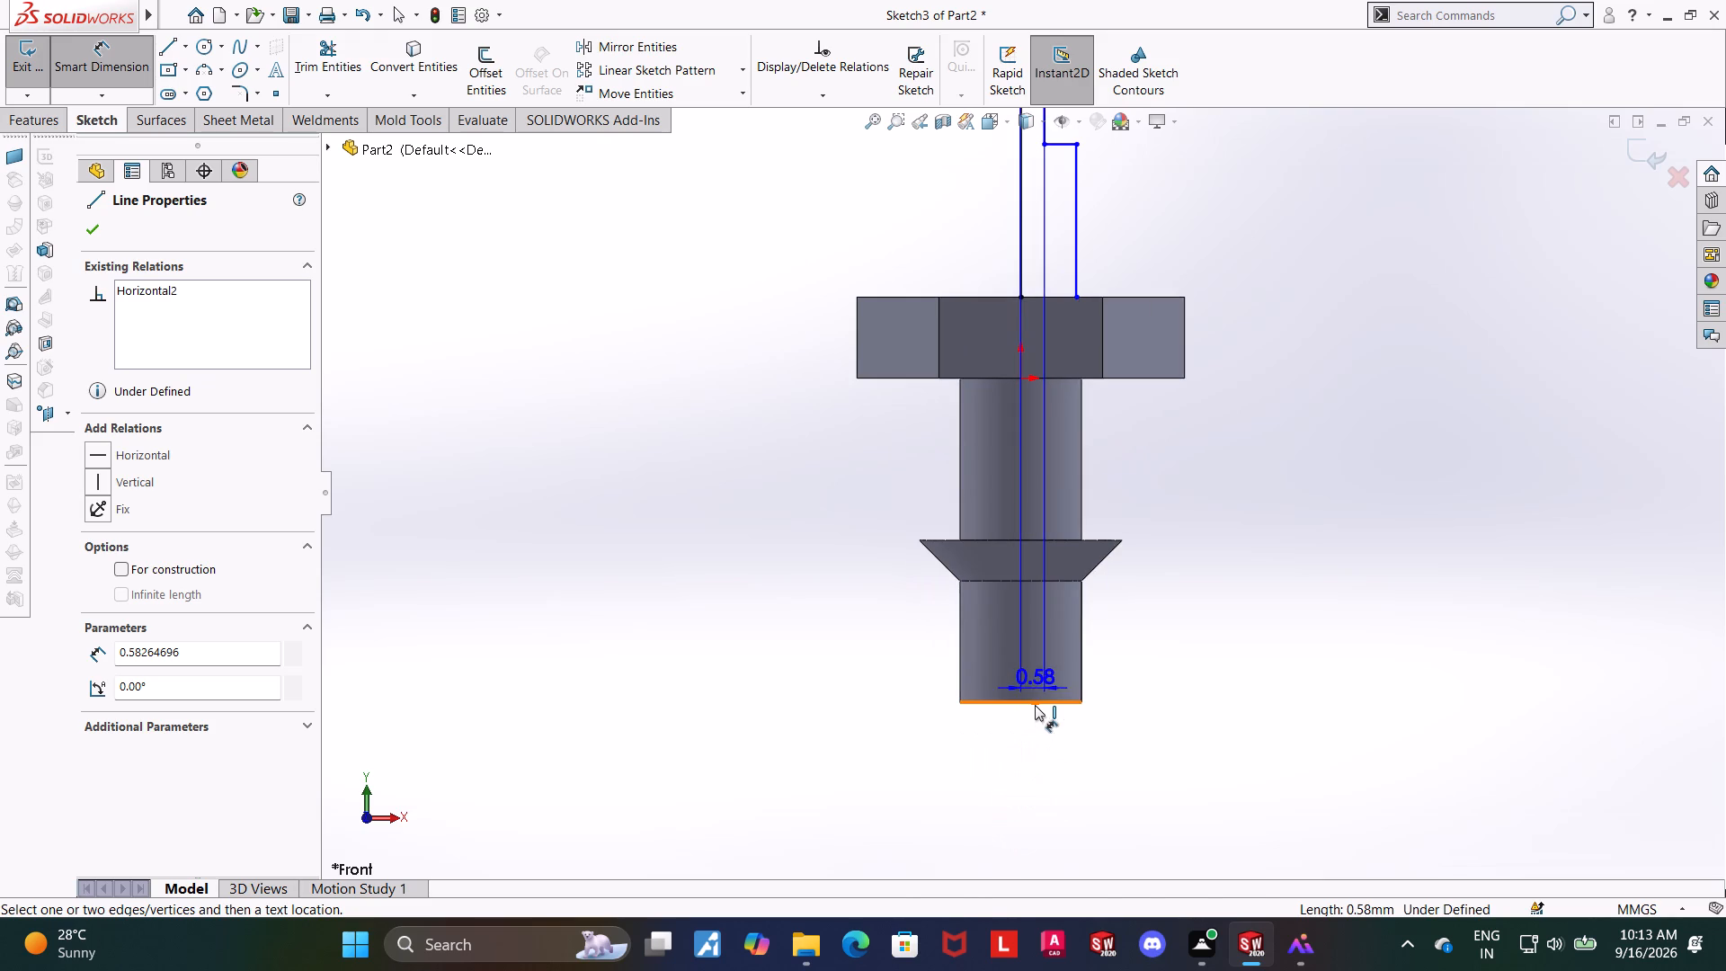
pyautogui.click(1035, 705)
pyautogui.click(1330, 514)
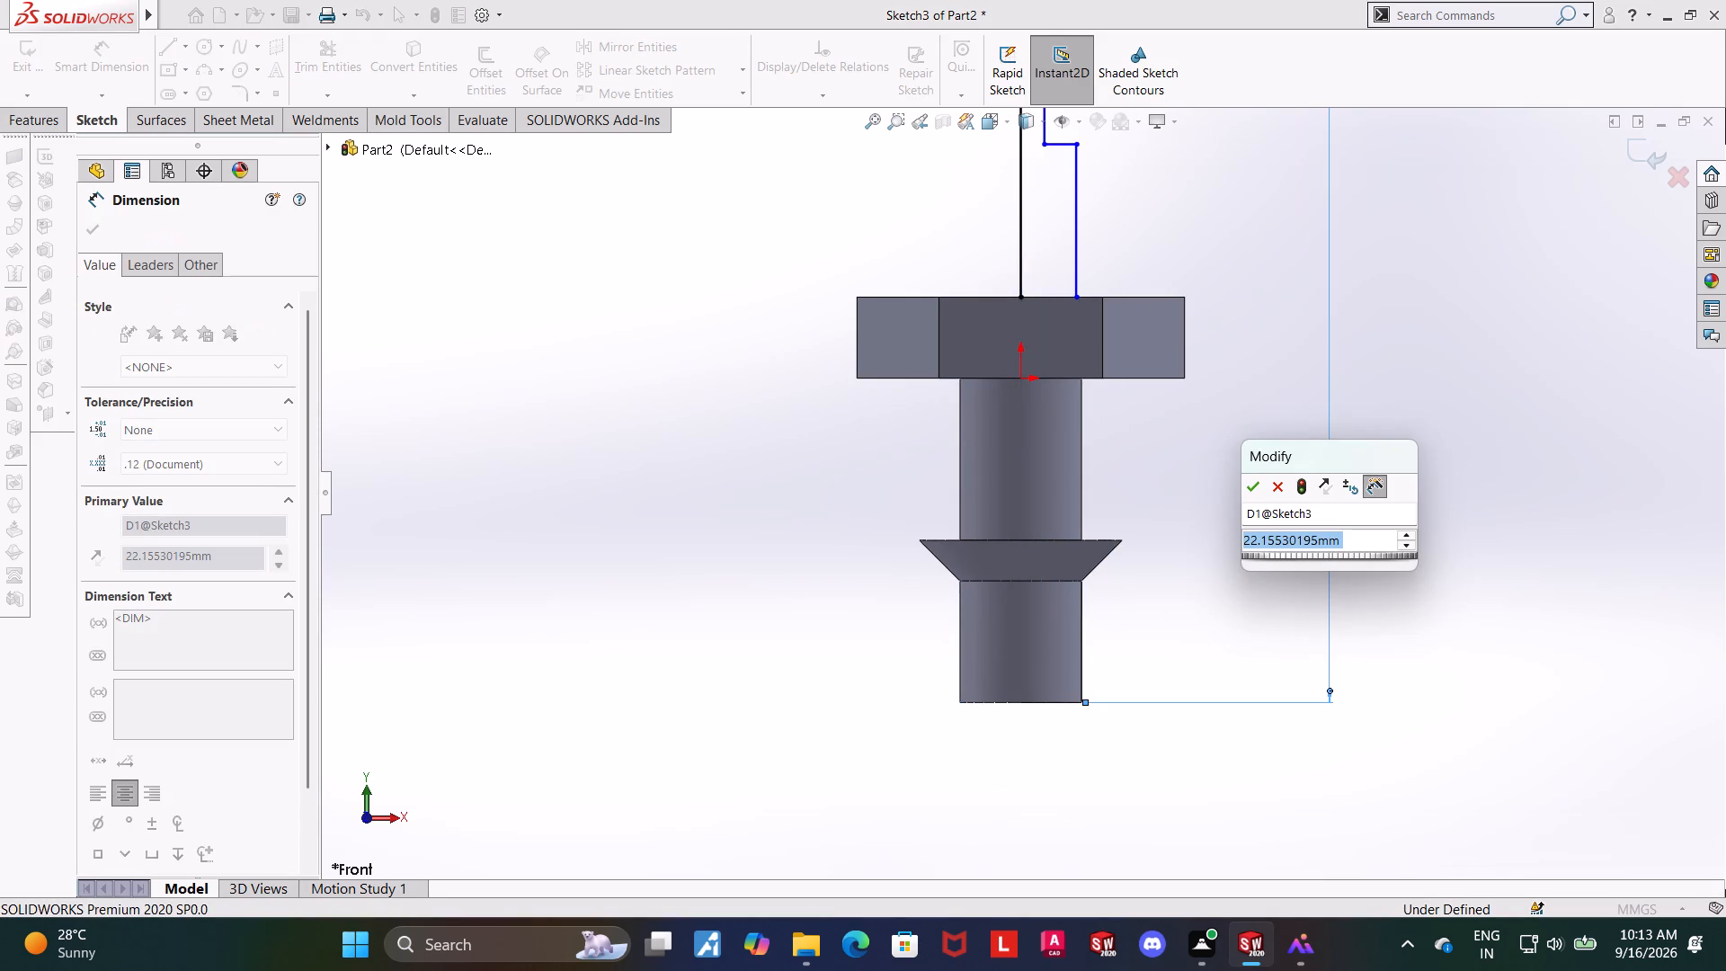
pyautogui.write('23')
pyautogui.press('Return')
pyautogui.press('Escape')
pyautogui.press('Escape')
pyautogui.scroll(6, 1333, 502)
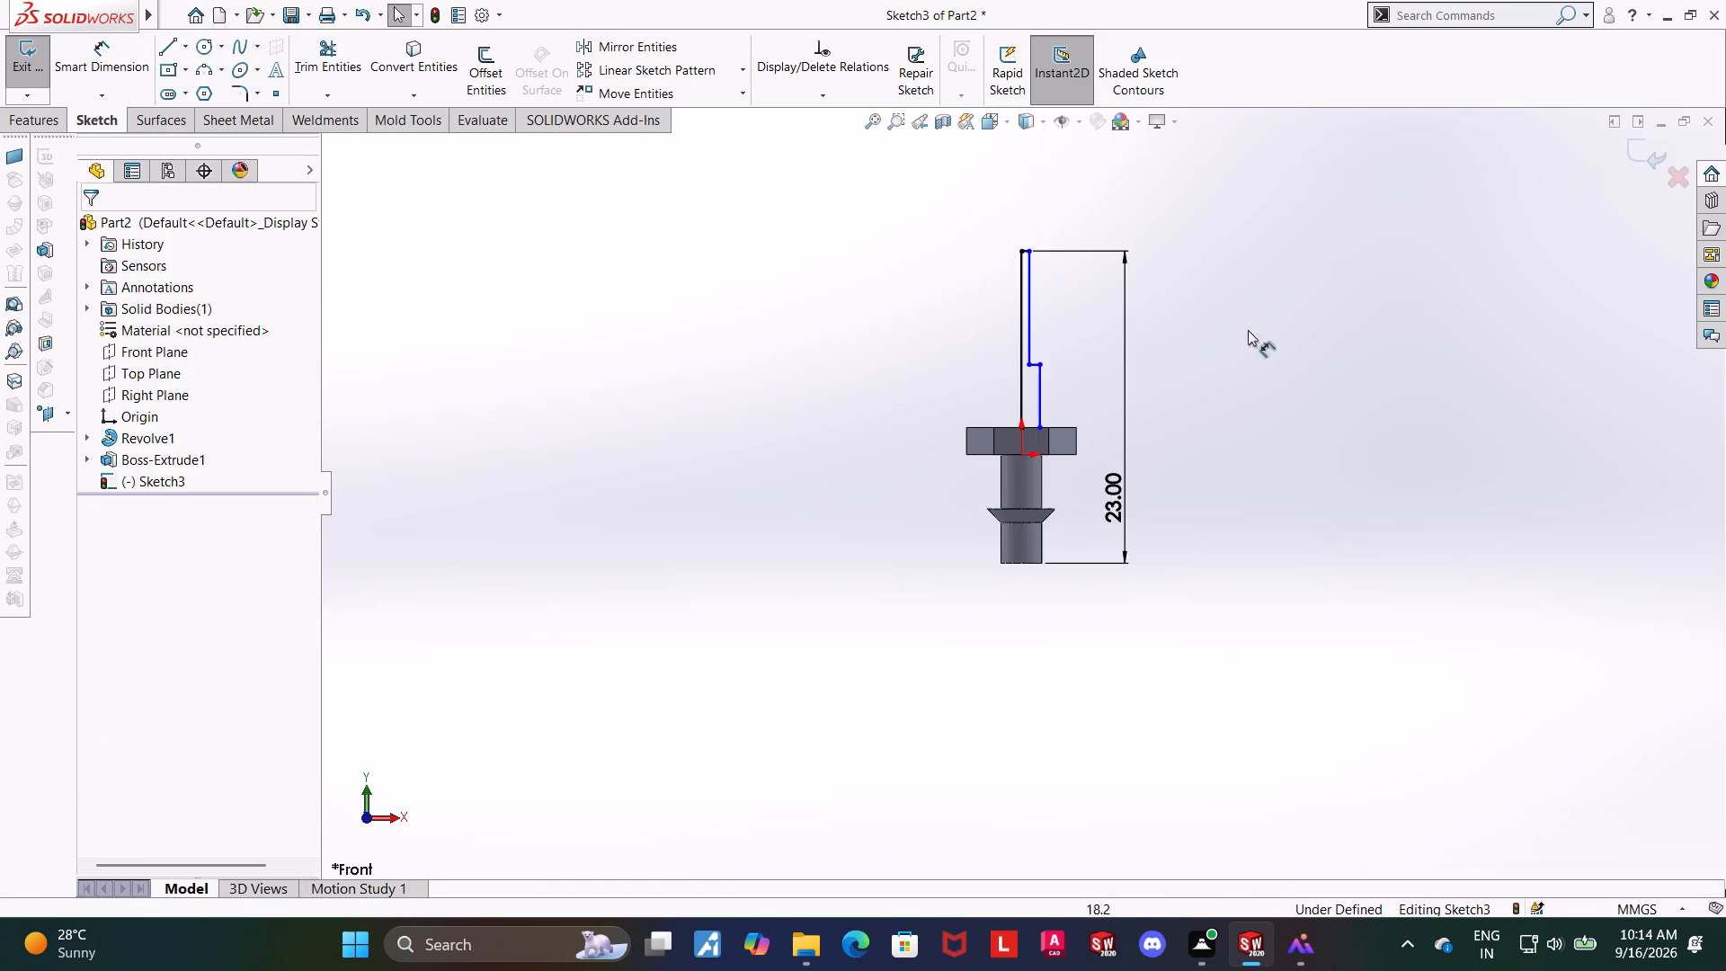
# Dimension the vertical distance from the profile's short step line to the lower cylinder's bottom edge as 15 mm.
pyautogui.scroll(-3, 1166, 262)
pyautogui.click(91, 40)
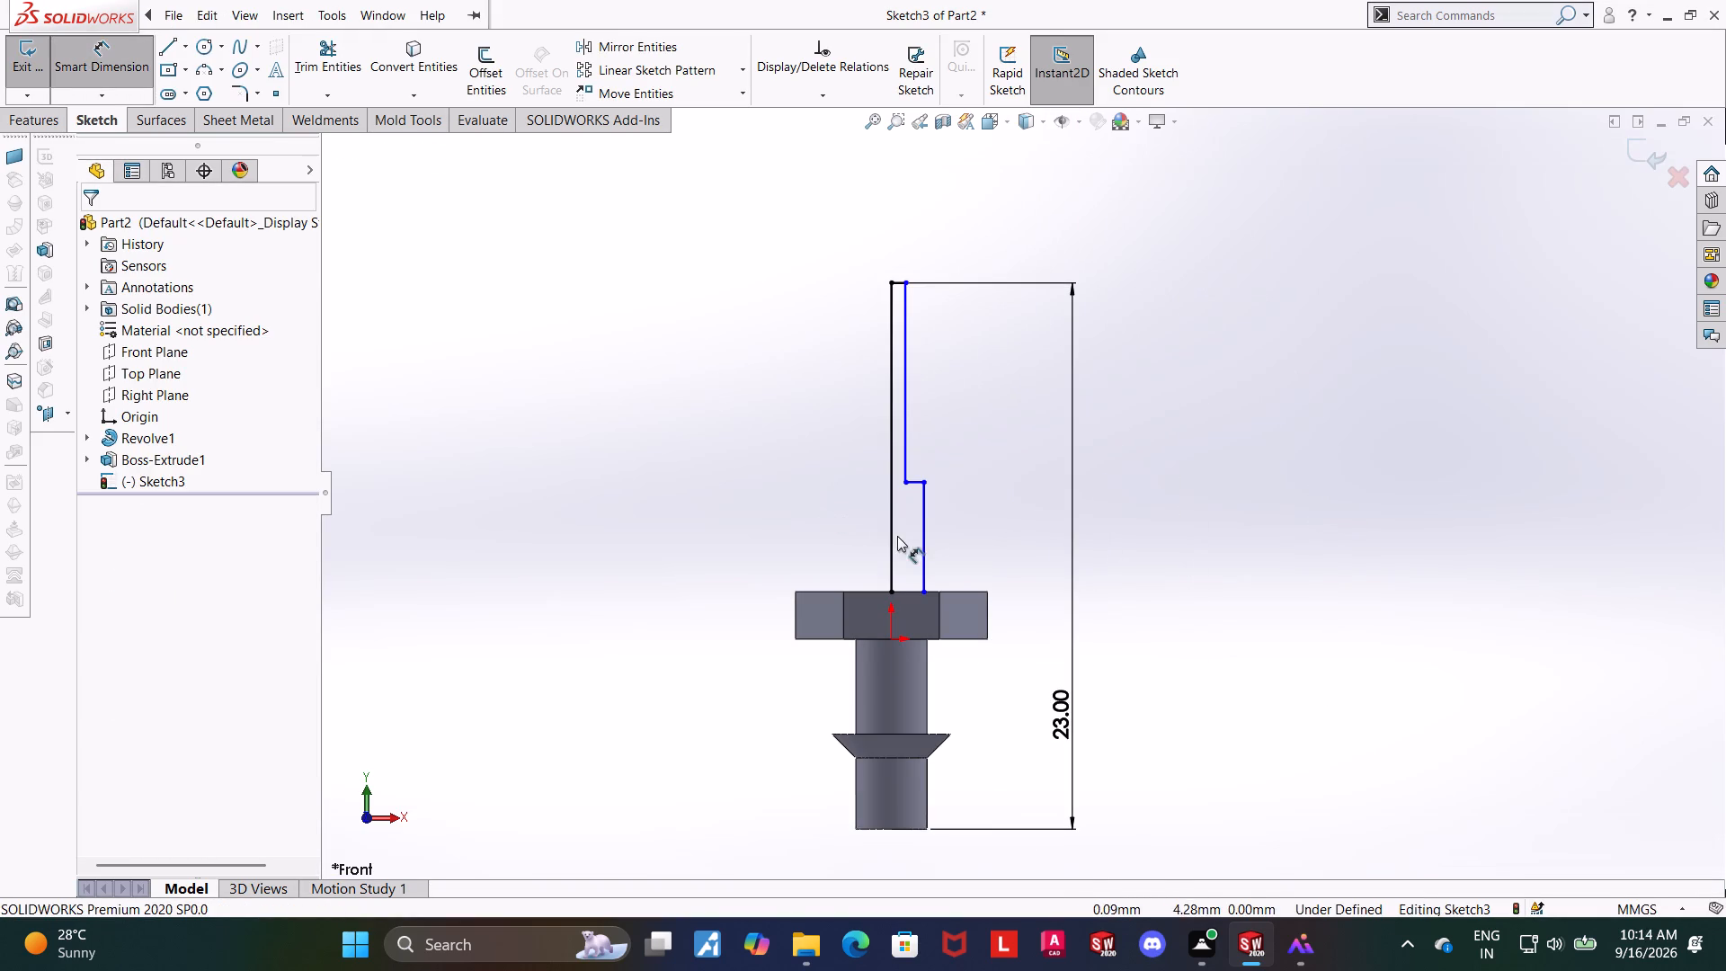
pyautogui.scroll(-4, 945, 533)
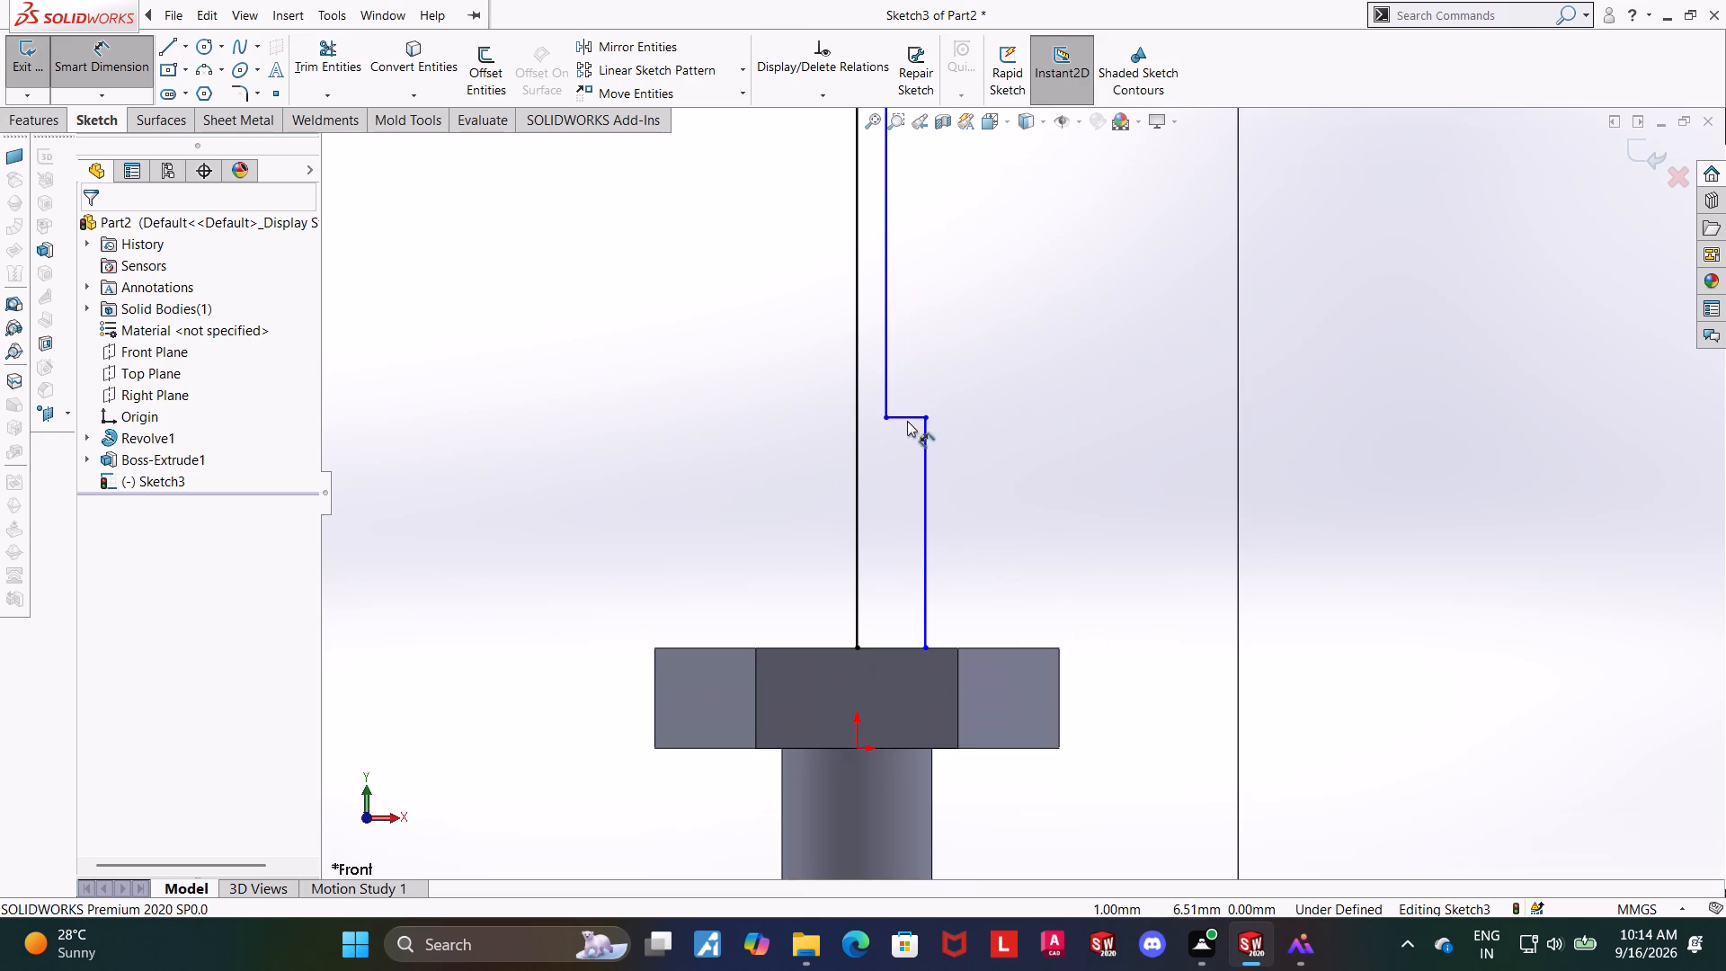
pyautogui.click(908, 419)
pyautogui.scroll(7, 924, 479)
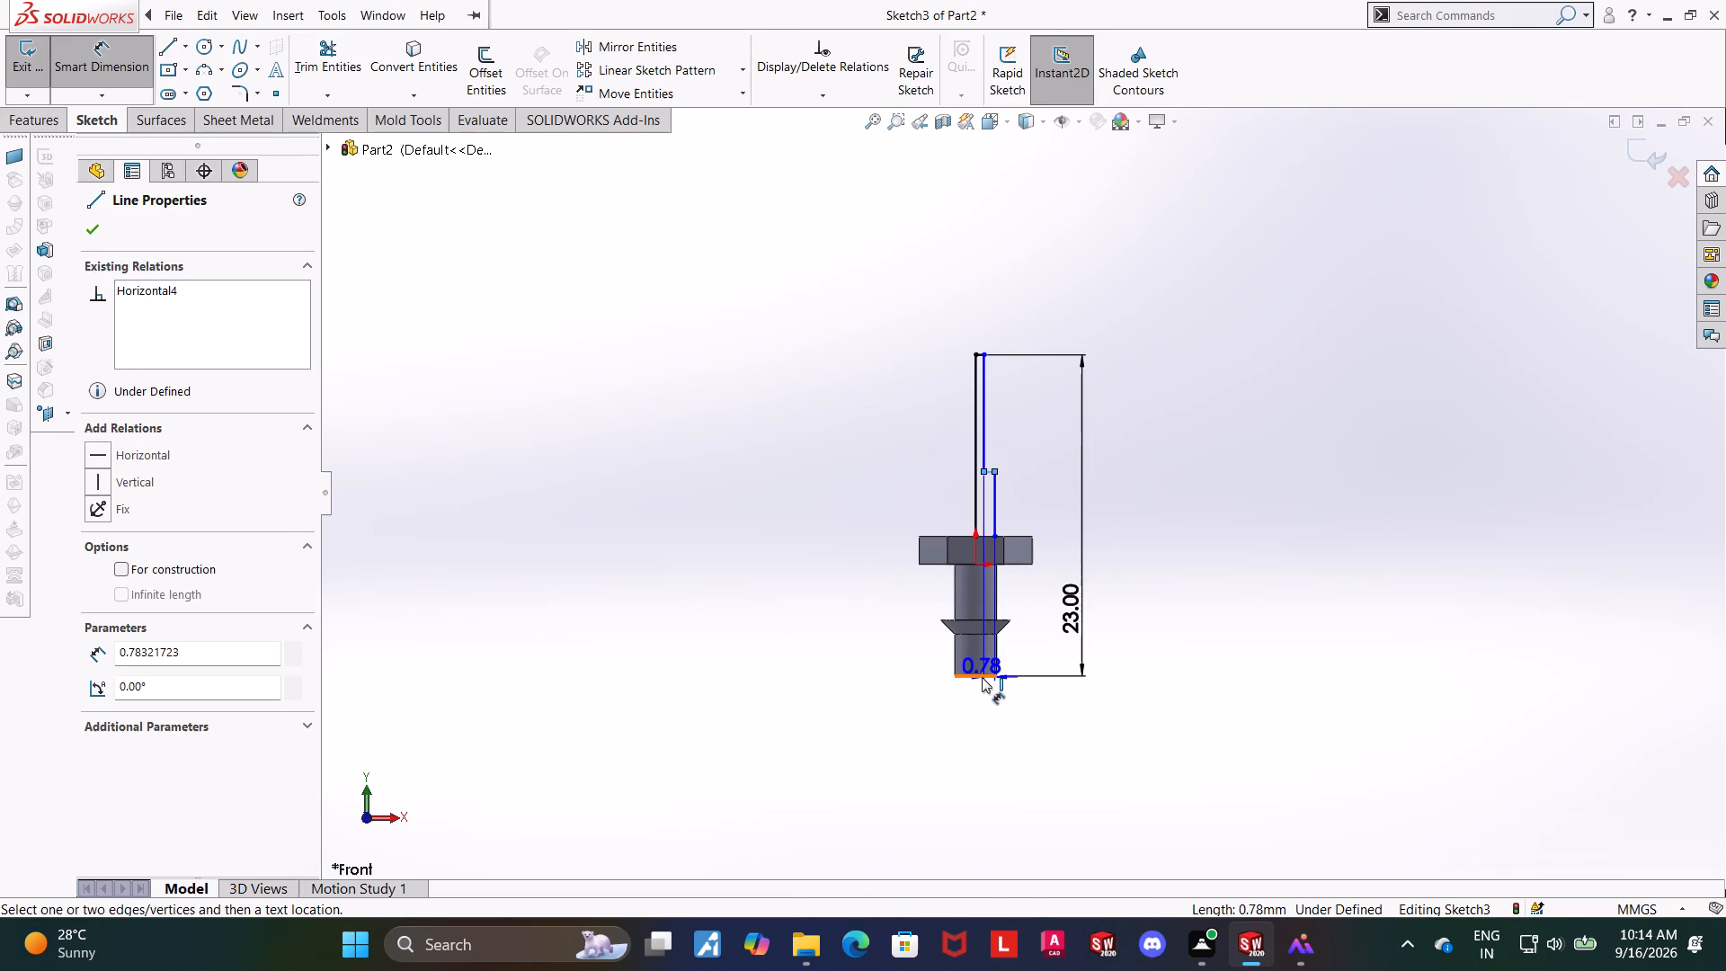
pyautogui.click(982, 677)
pyautogui.click(900, 637)
pyautogui.write('15')
pyautogui.press('Return')
pyautogui.press('Escape')
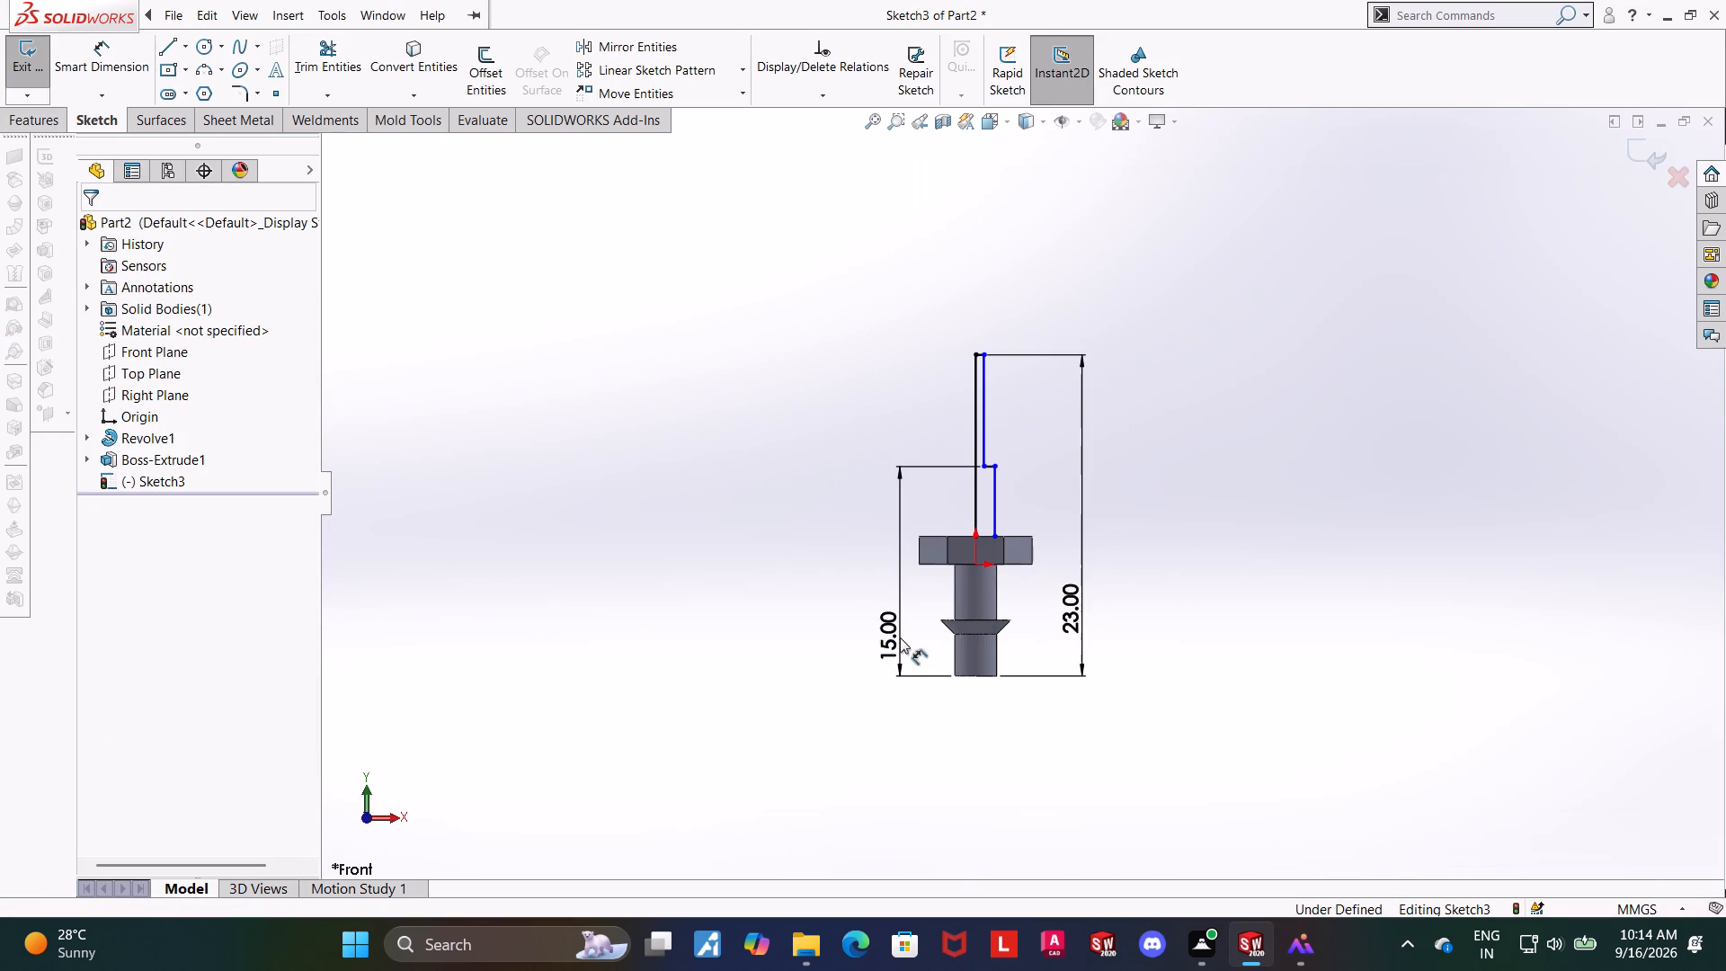
pyautogui.press('Escape')
# Dimension the horizontal distance from the central vertical line to the profile's lower outer vertical line as 2.5 mm.
pyautogui.scroll(-2, 1134, 494)
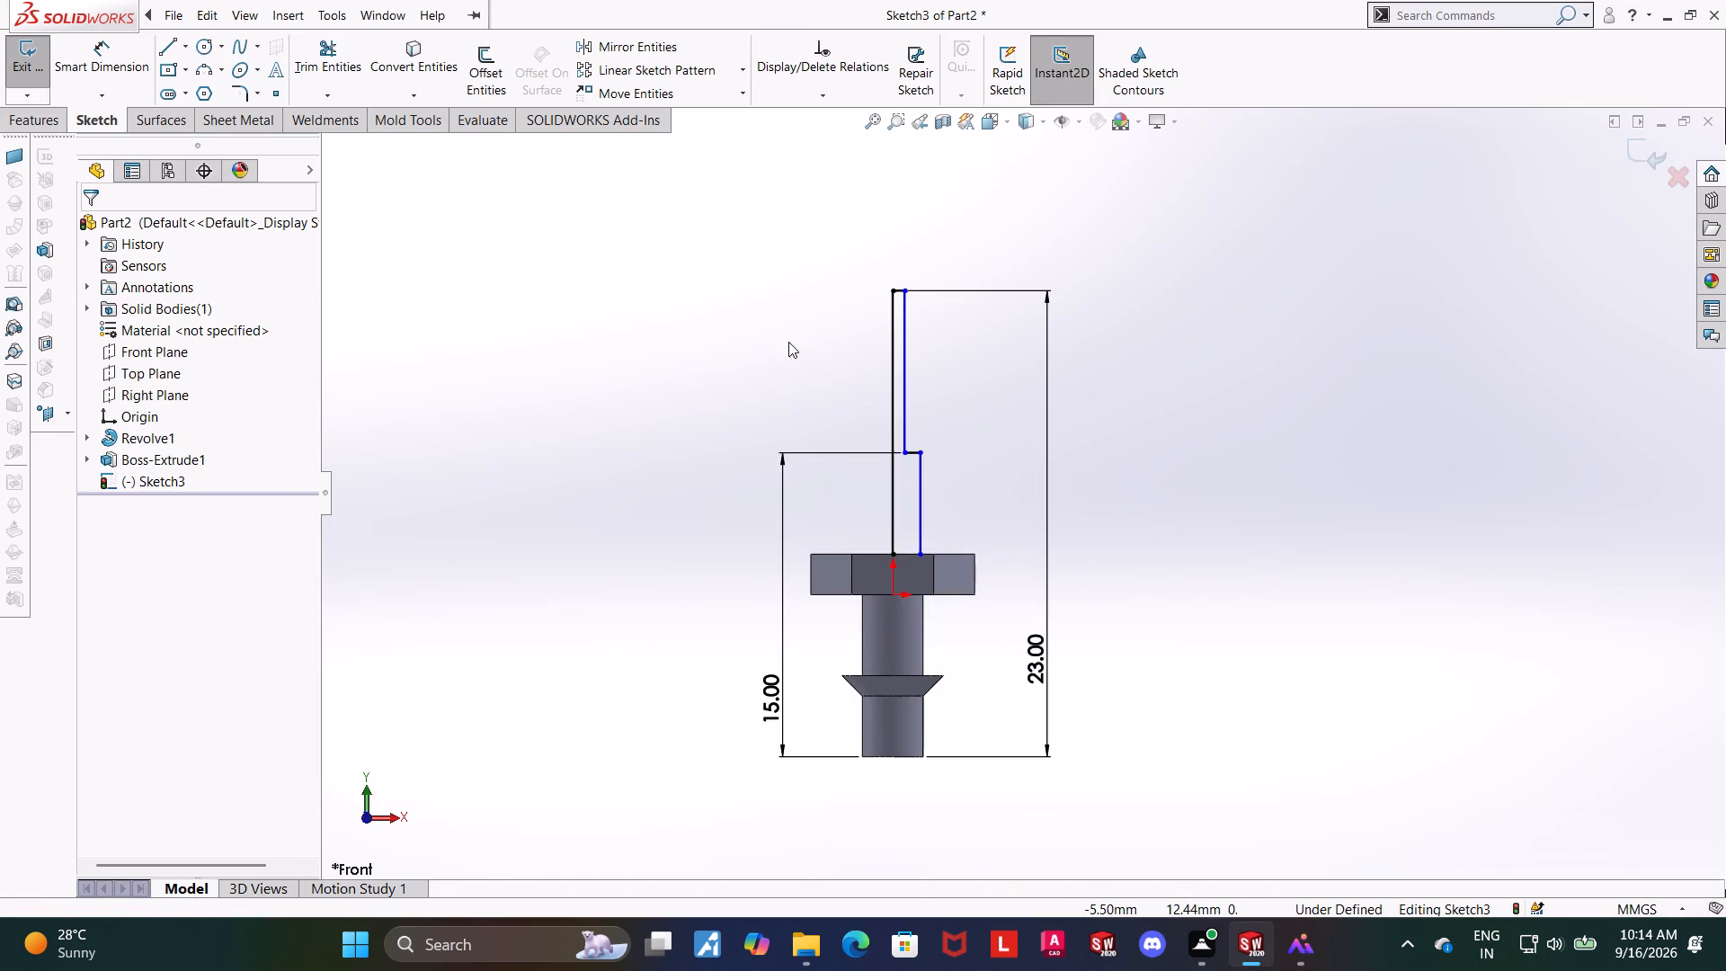
pyautogui.scroll(-2, 788, 342)
pyautogui.click(92, 42)
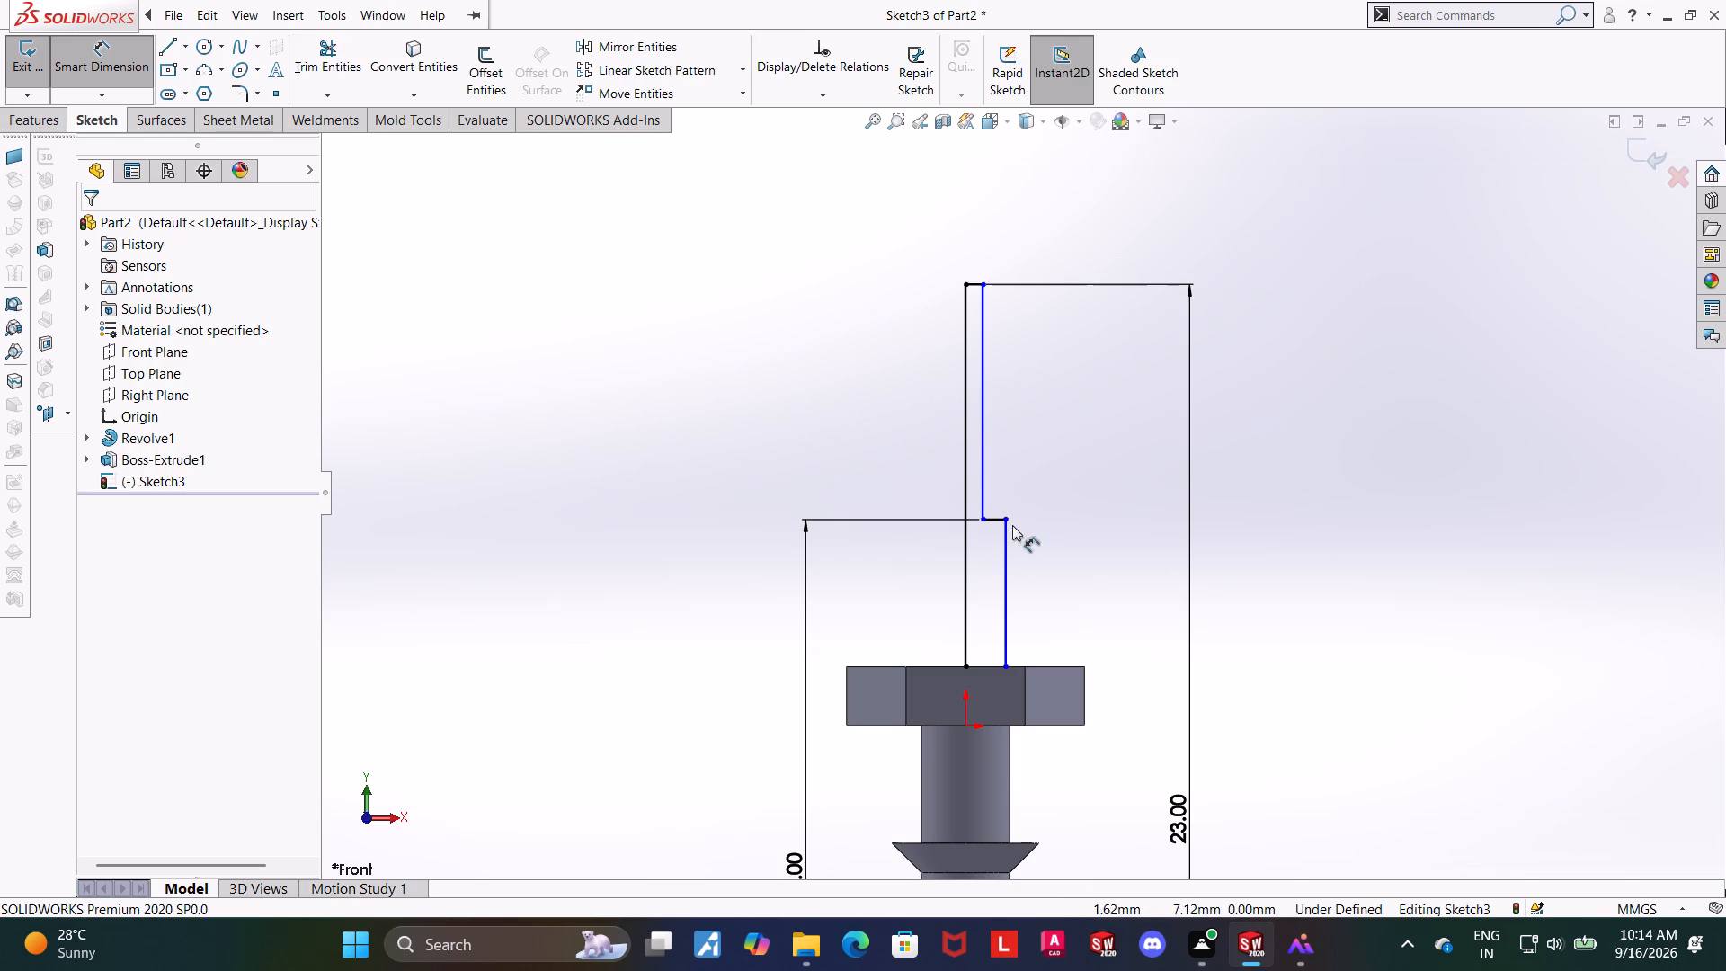
pyautogui.click(1006, 559)
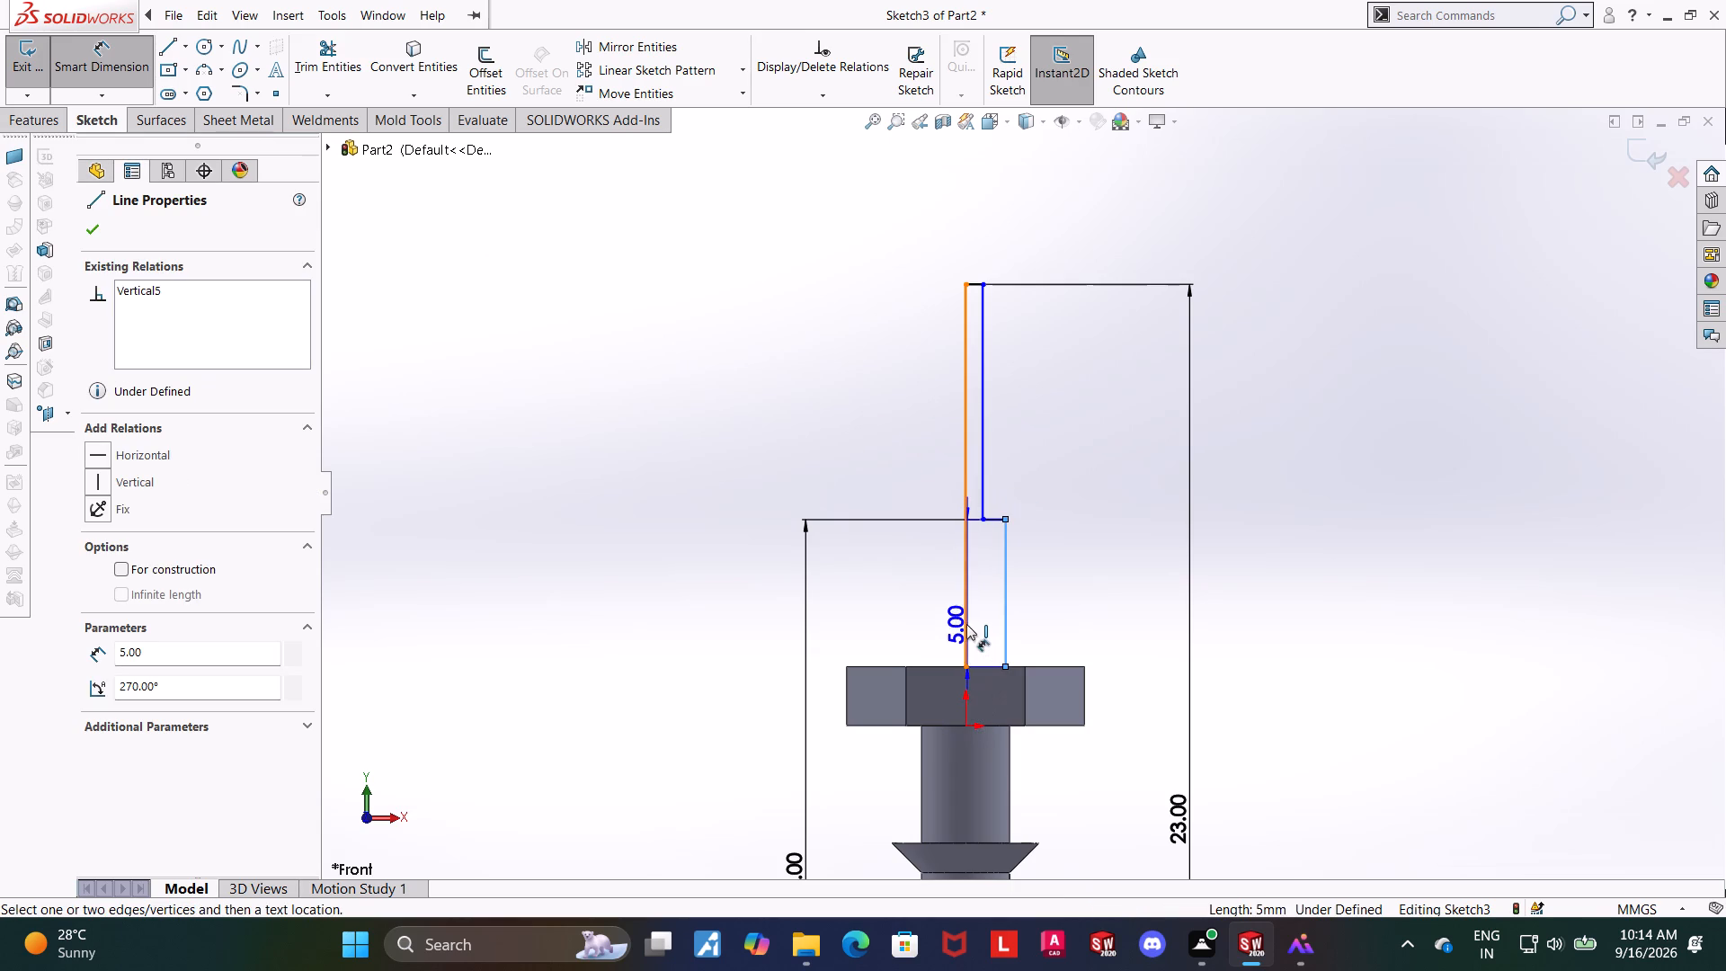
pyautogui.click(966, 624)
pyautogui.click(977, 245)
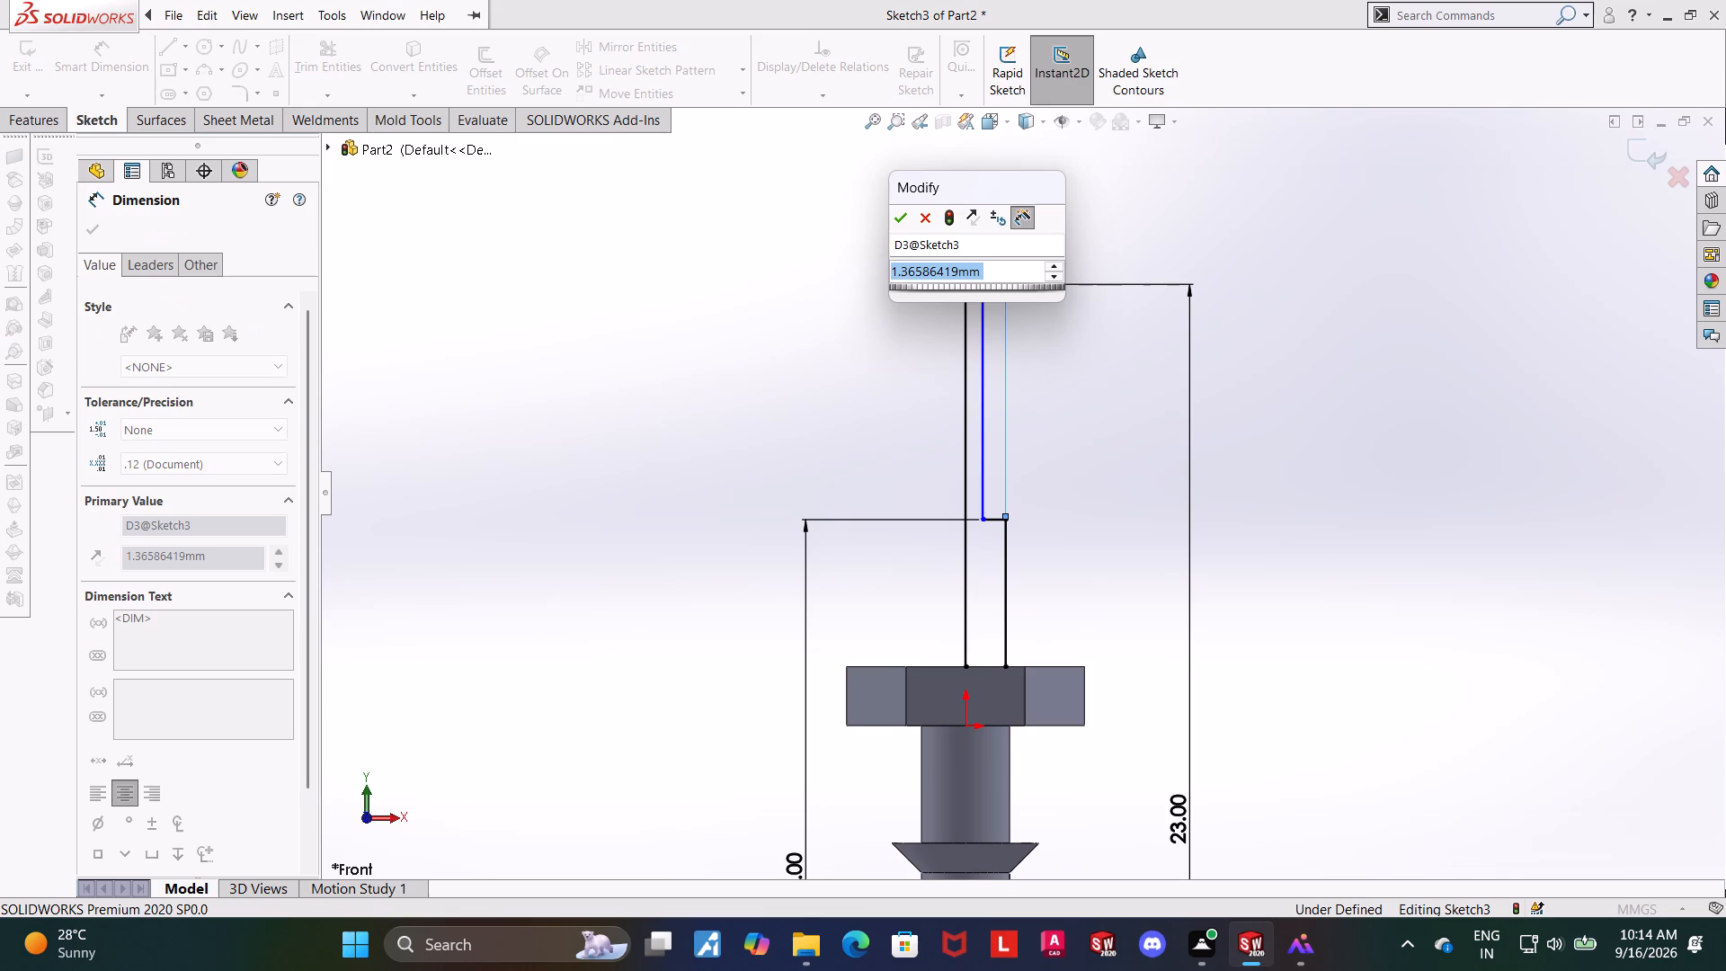
pyautogui.write('2.5')
pyautogui.press('Return')
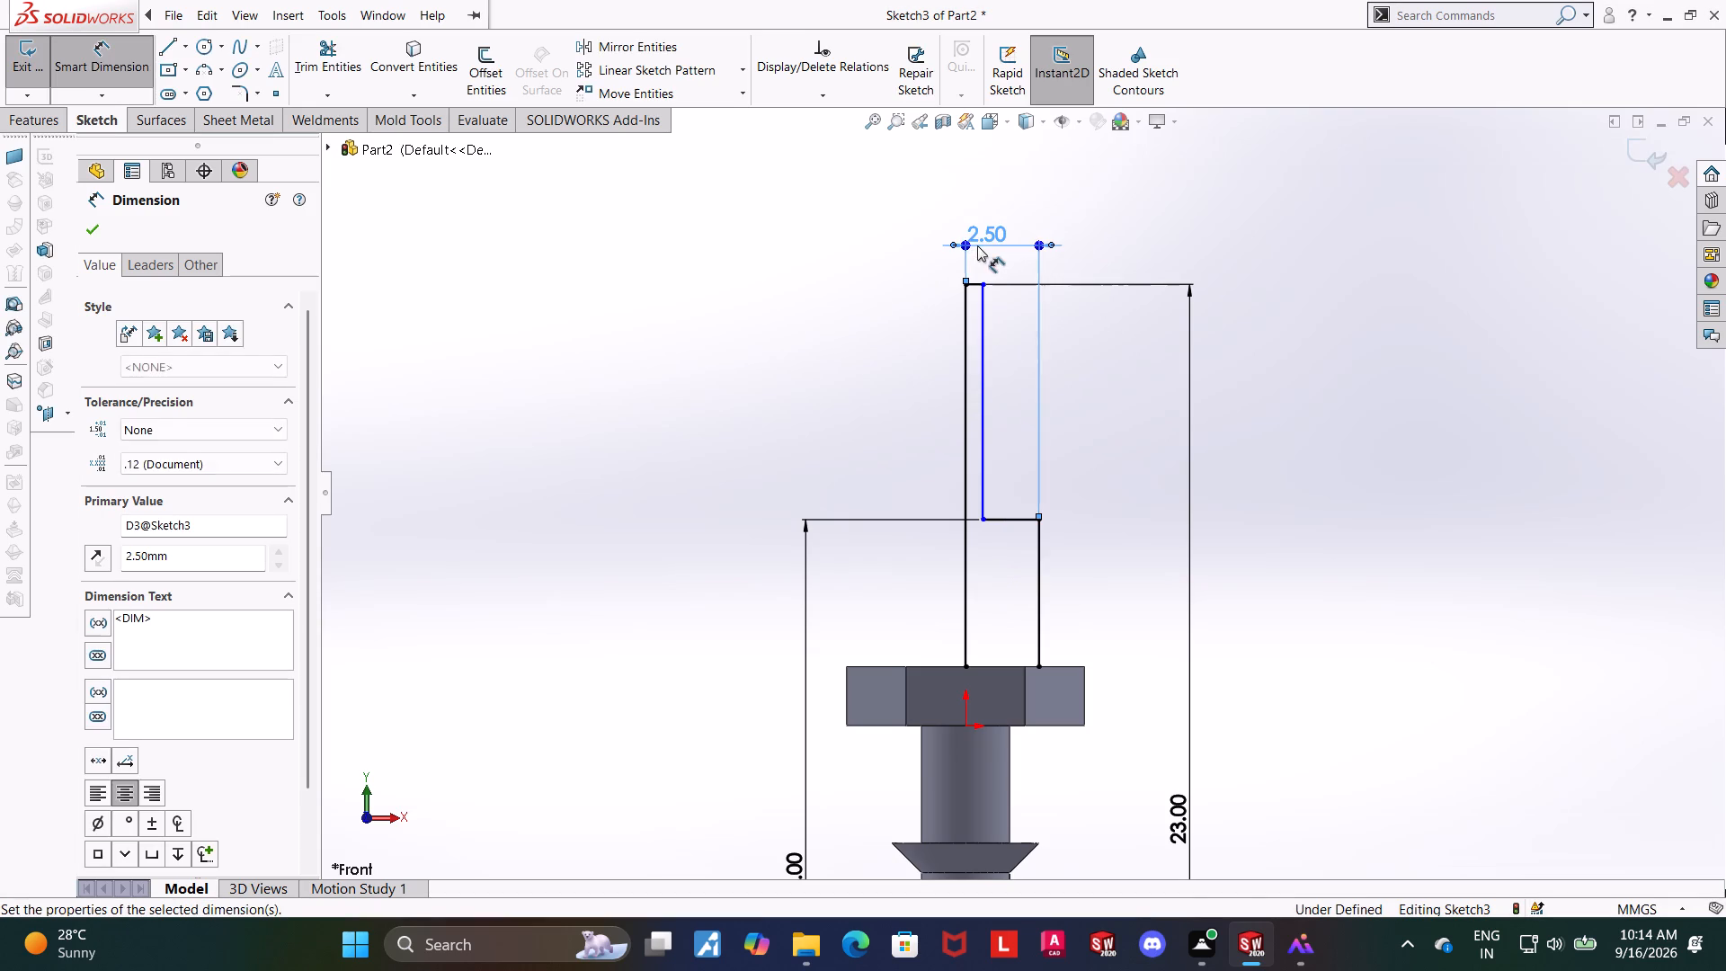
pyautogui.press('Escape')
pyautogui.press('Escape')
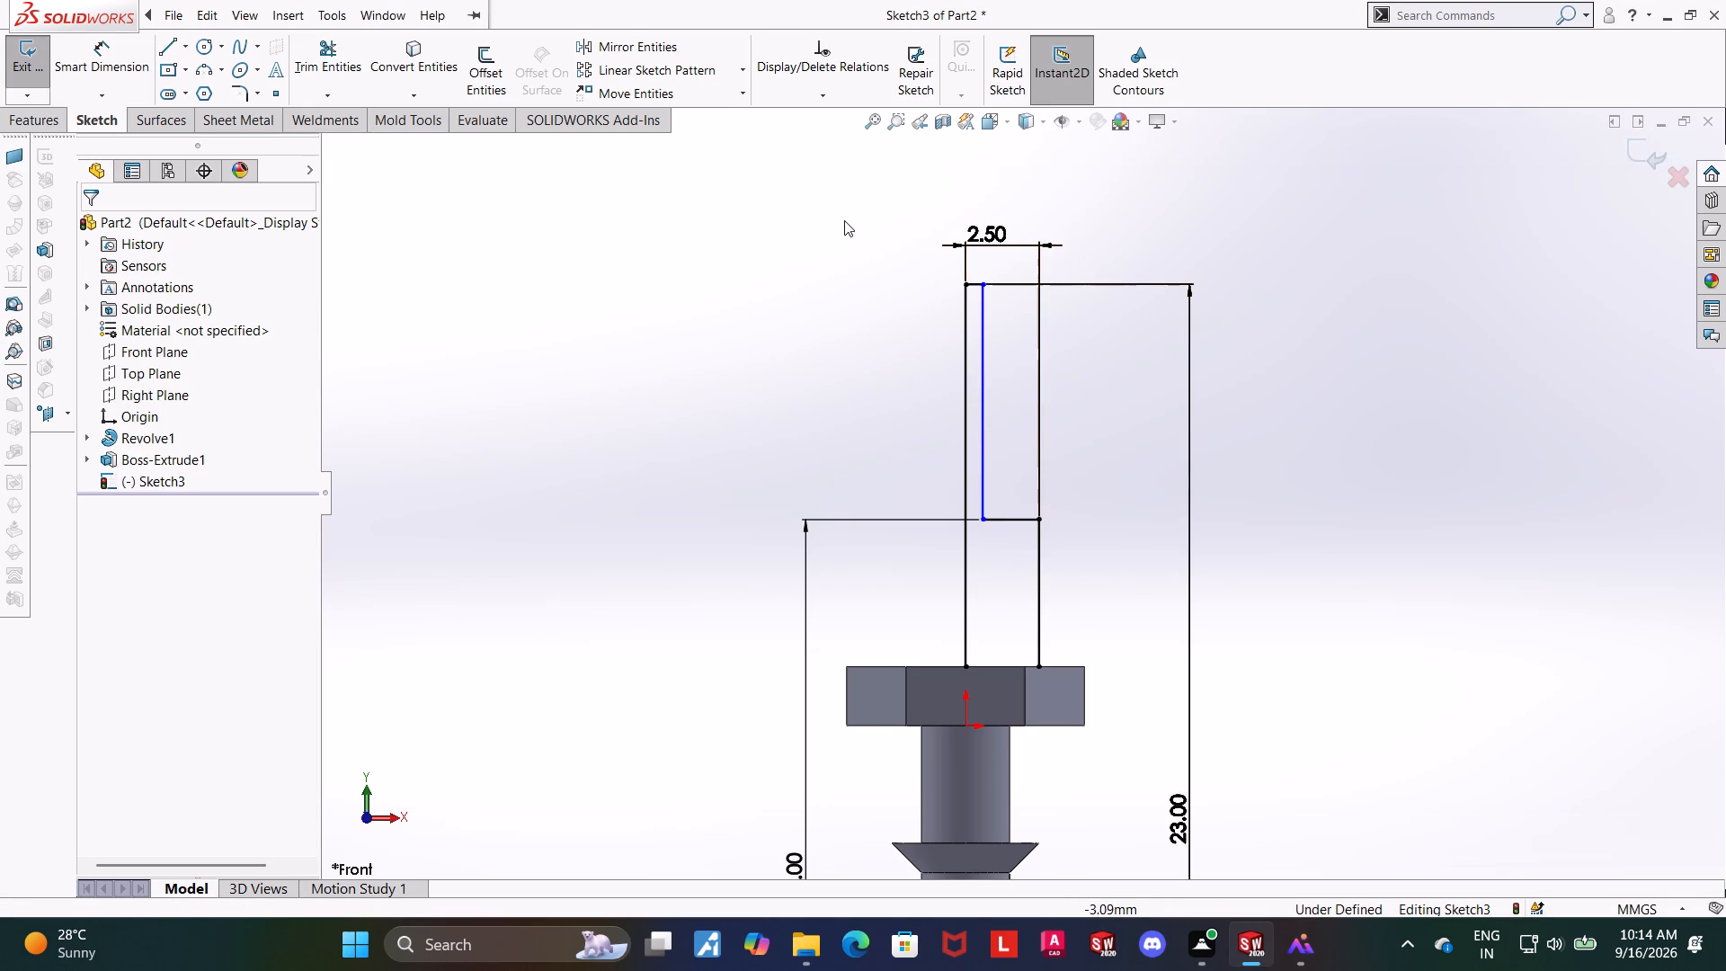
pyautogui.press('Escape')
pyautogui.press('Escape')
# Dimension the profile's upper outer vertical line 1.5 mm from the central vertical line and finish the sketch.
pyautogui.click(61, 52)
pyautogui.click(984, 363)
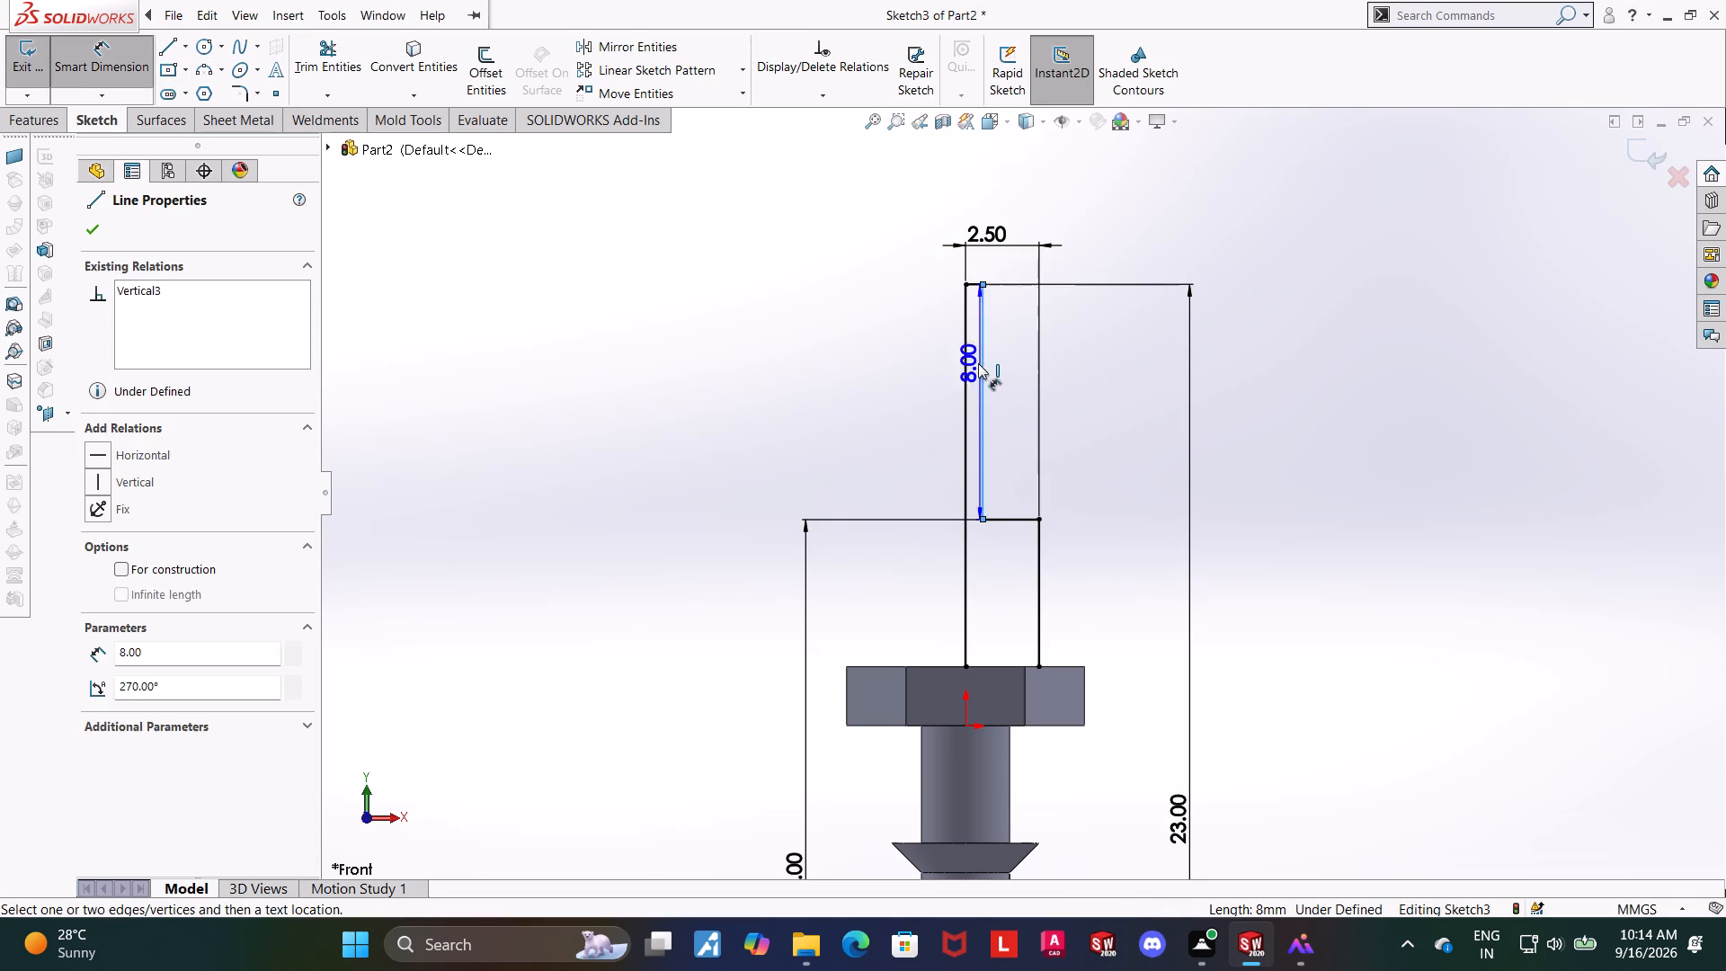
pyautogui.click(966, 361)
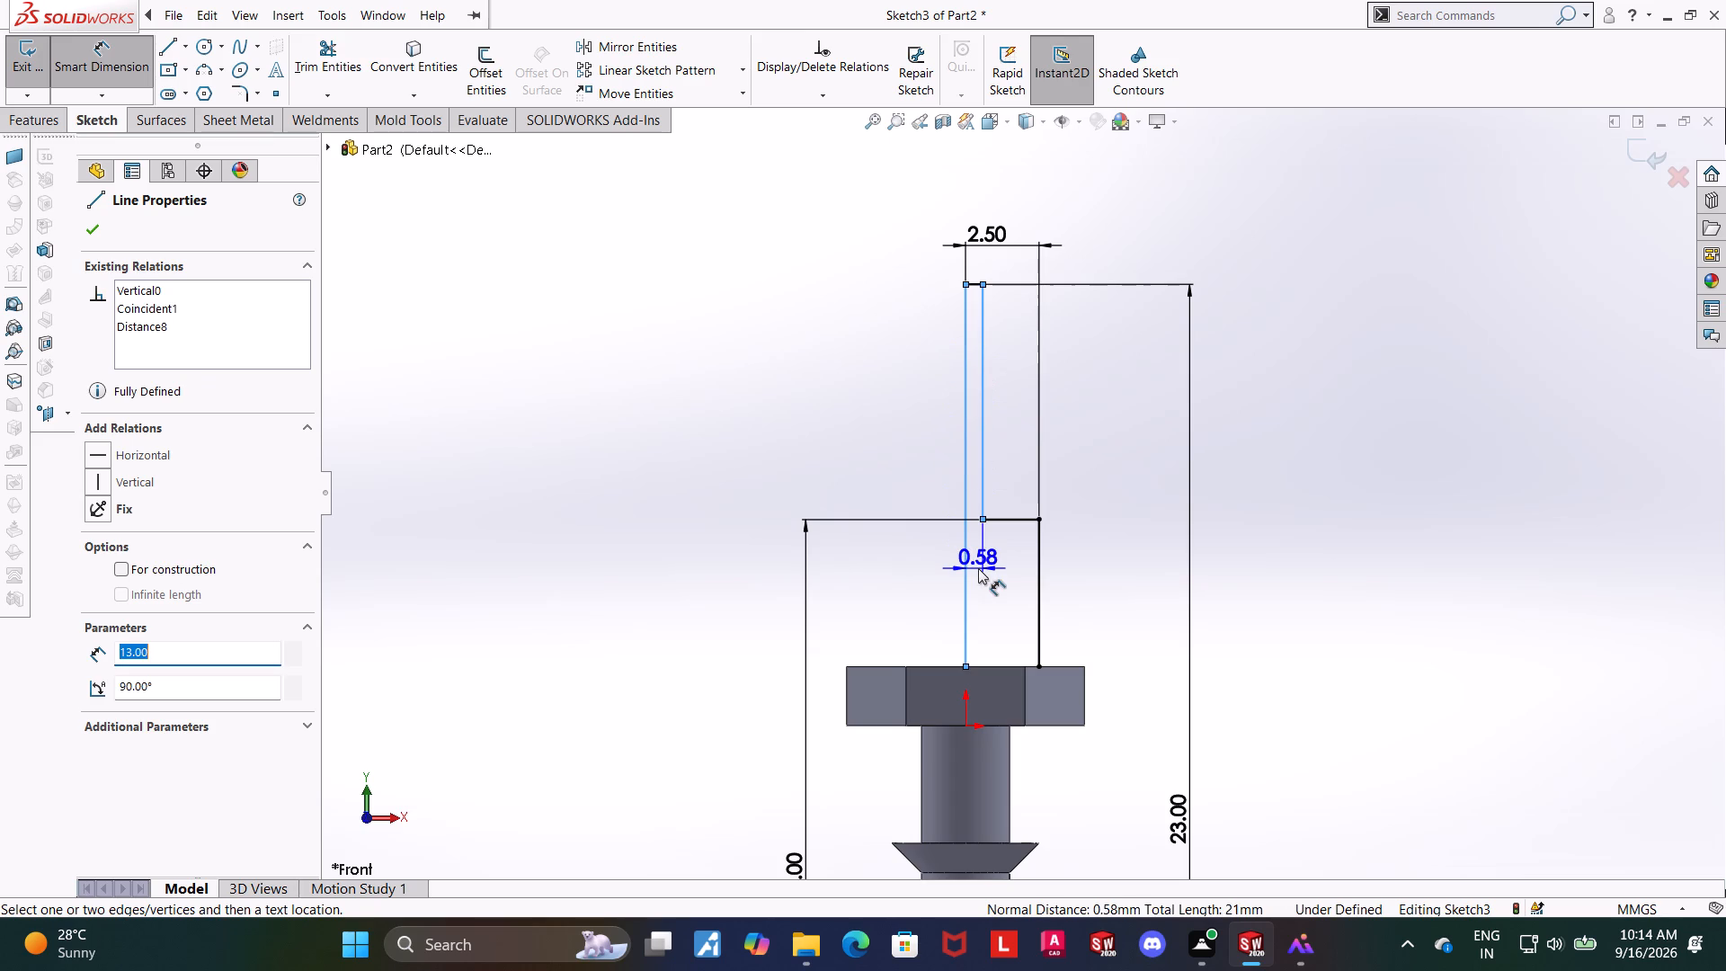
pyautogui.click(978, 568)
pyautogui.write('1.5')
pyautogui.press('Return')
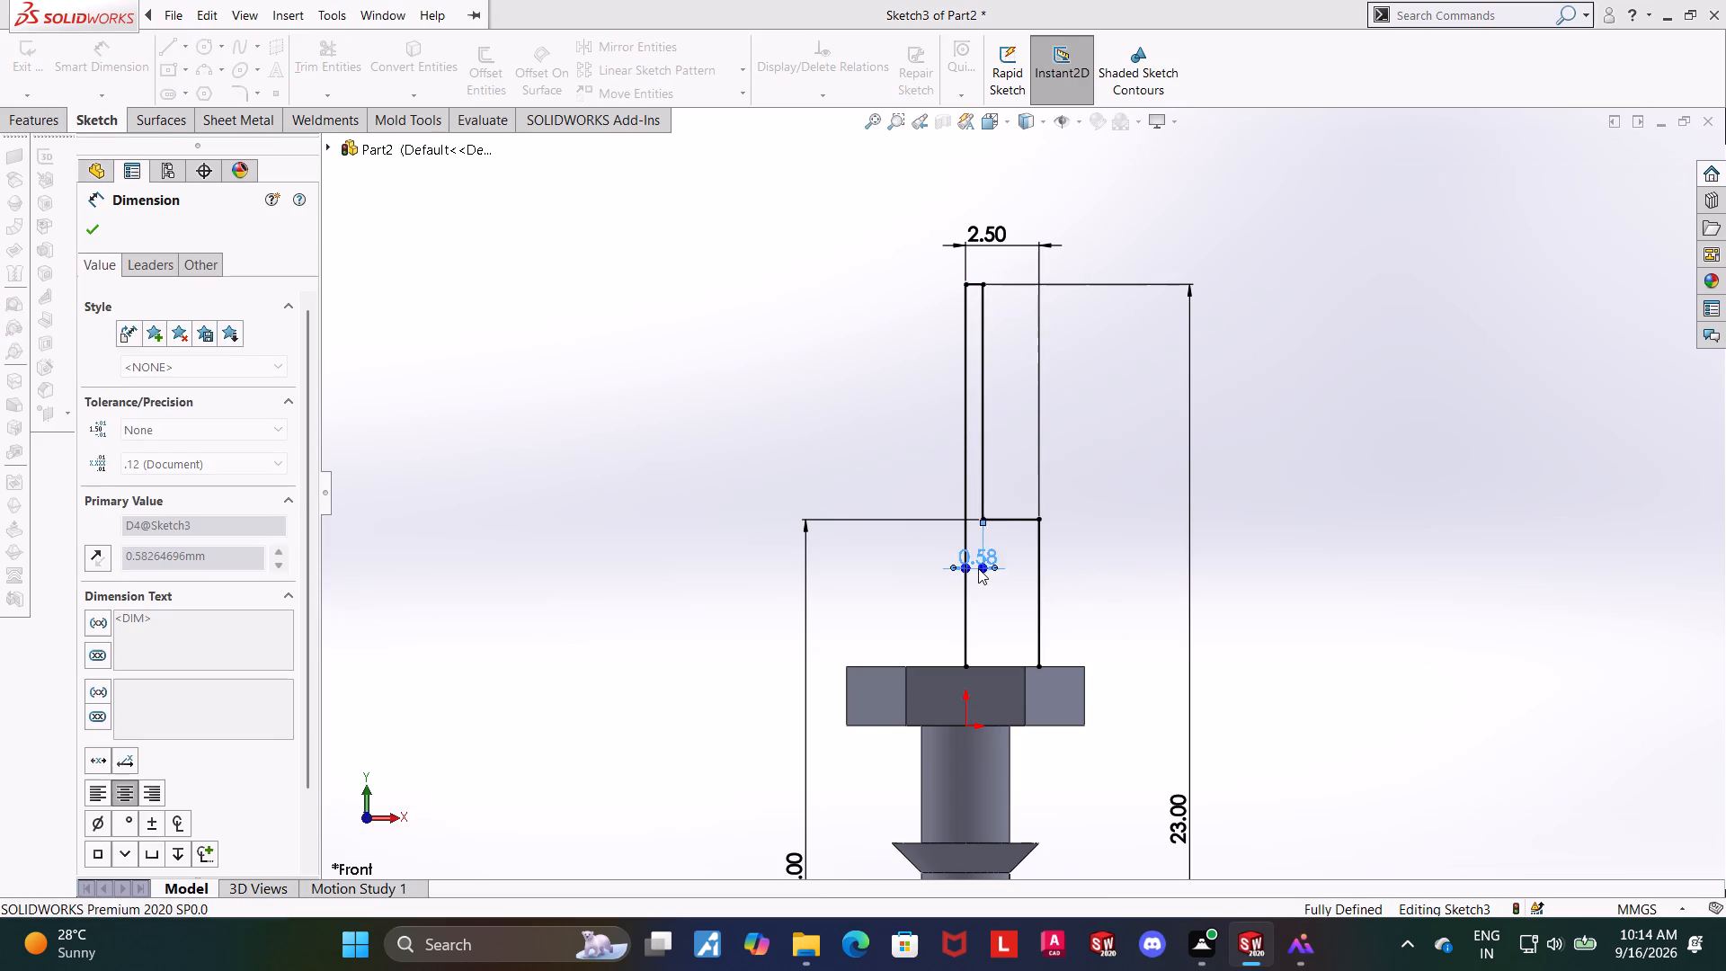
pyautogui.press('Escape')
pyautogui.press('Escape')
pyautogui.press('Escape')
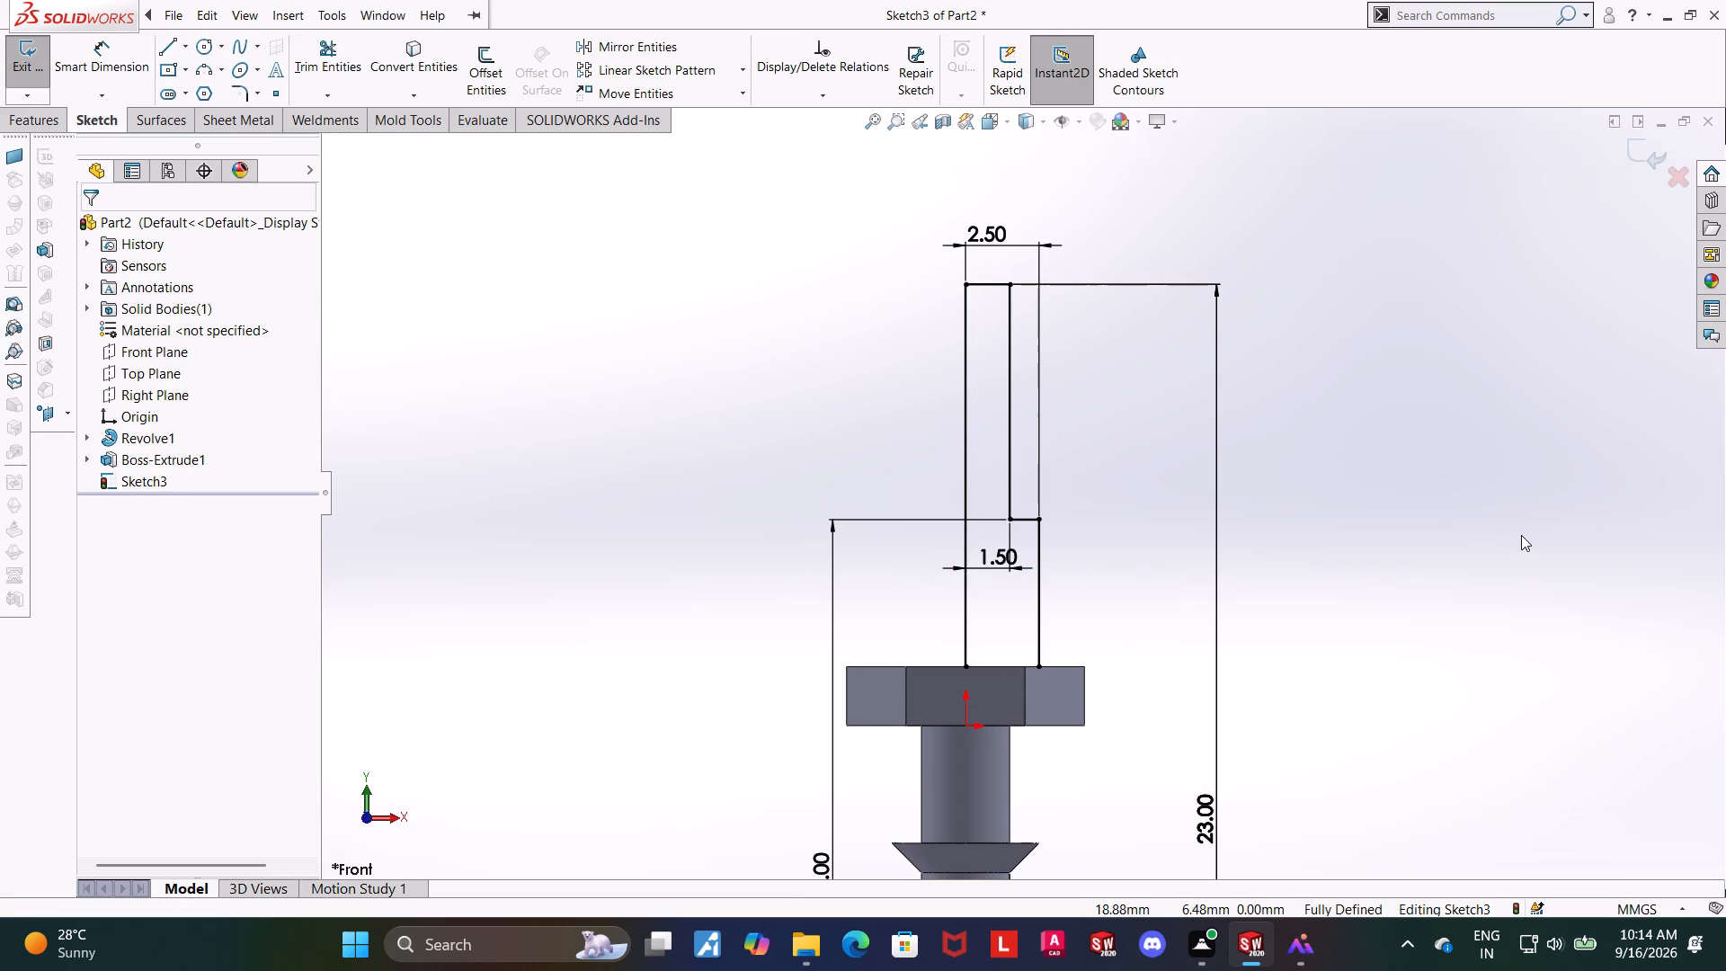
pyautogui.press('Escape')
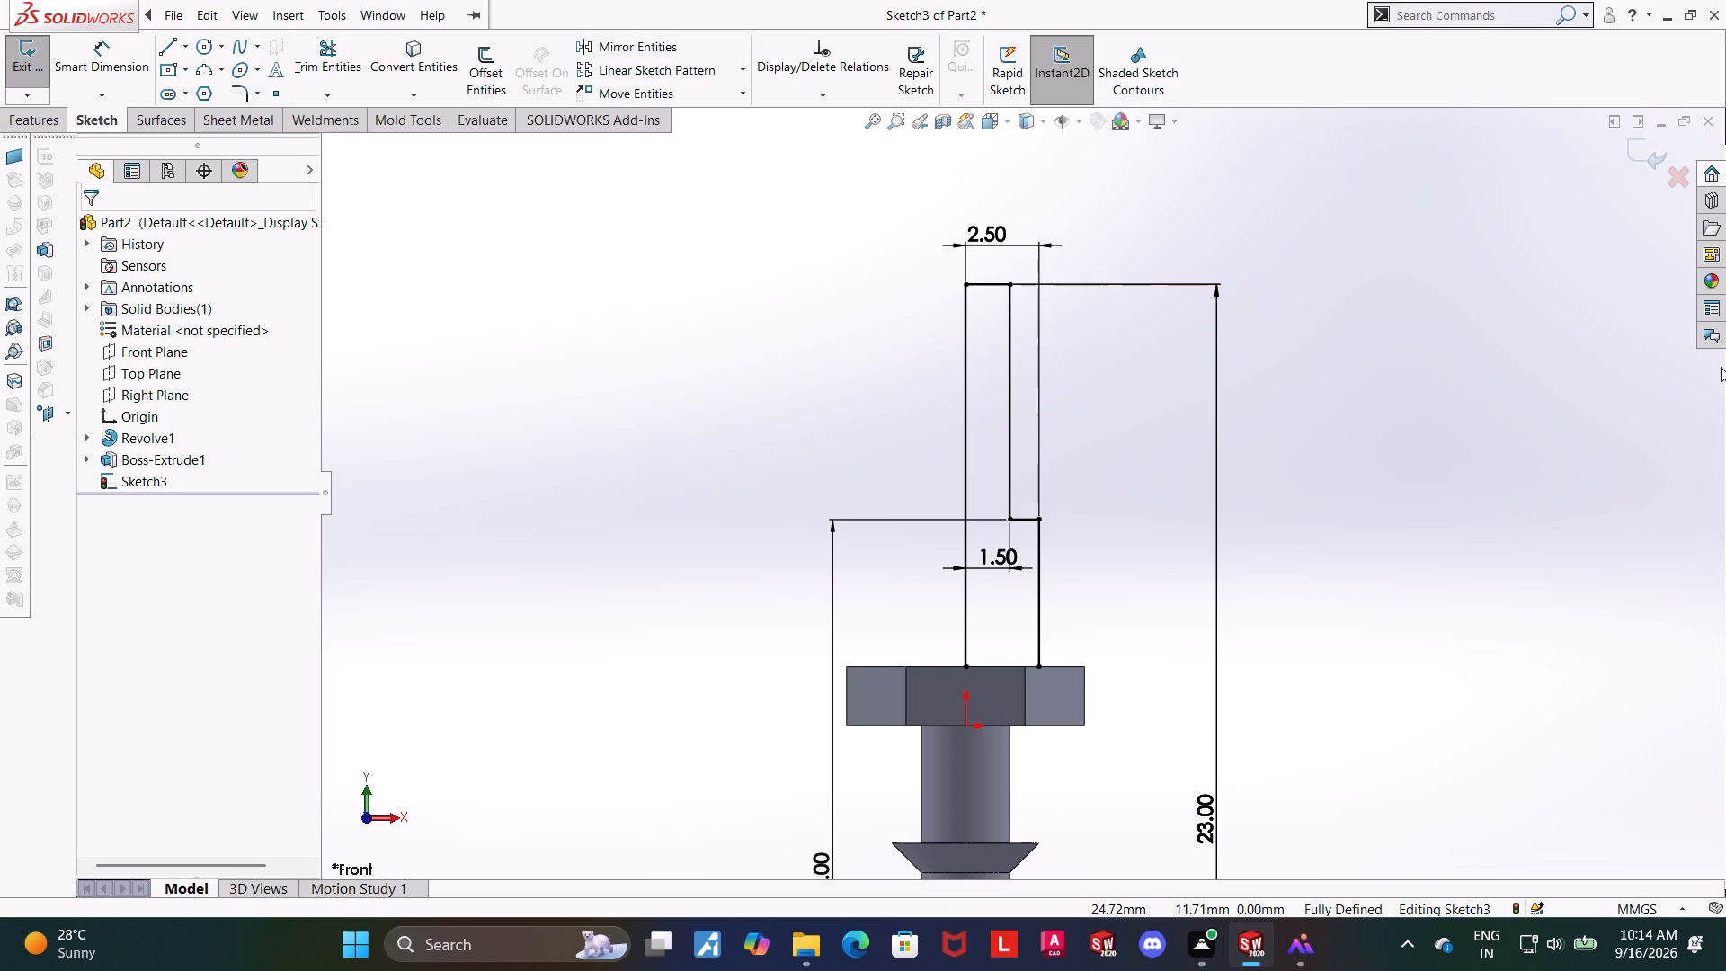
pyautogui.click(1633, 149)
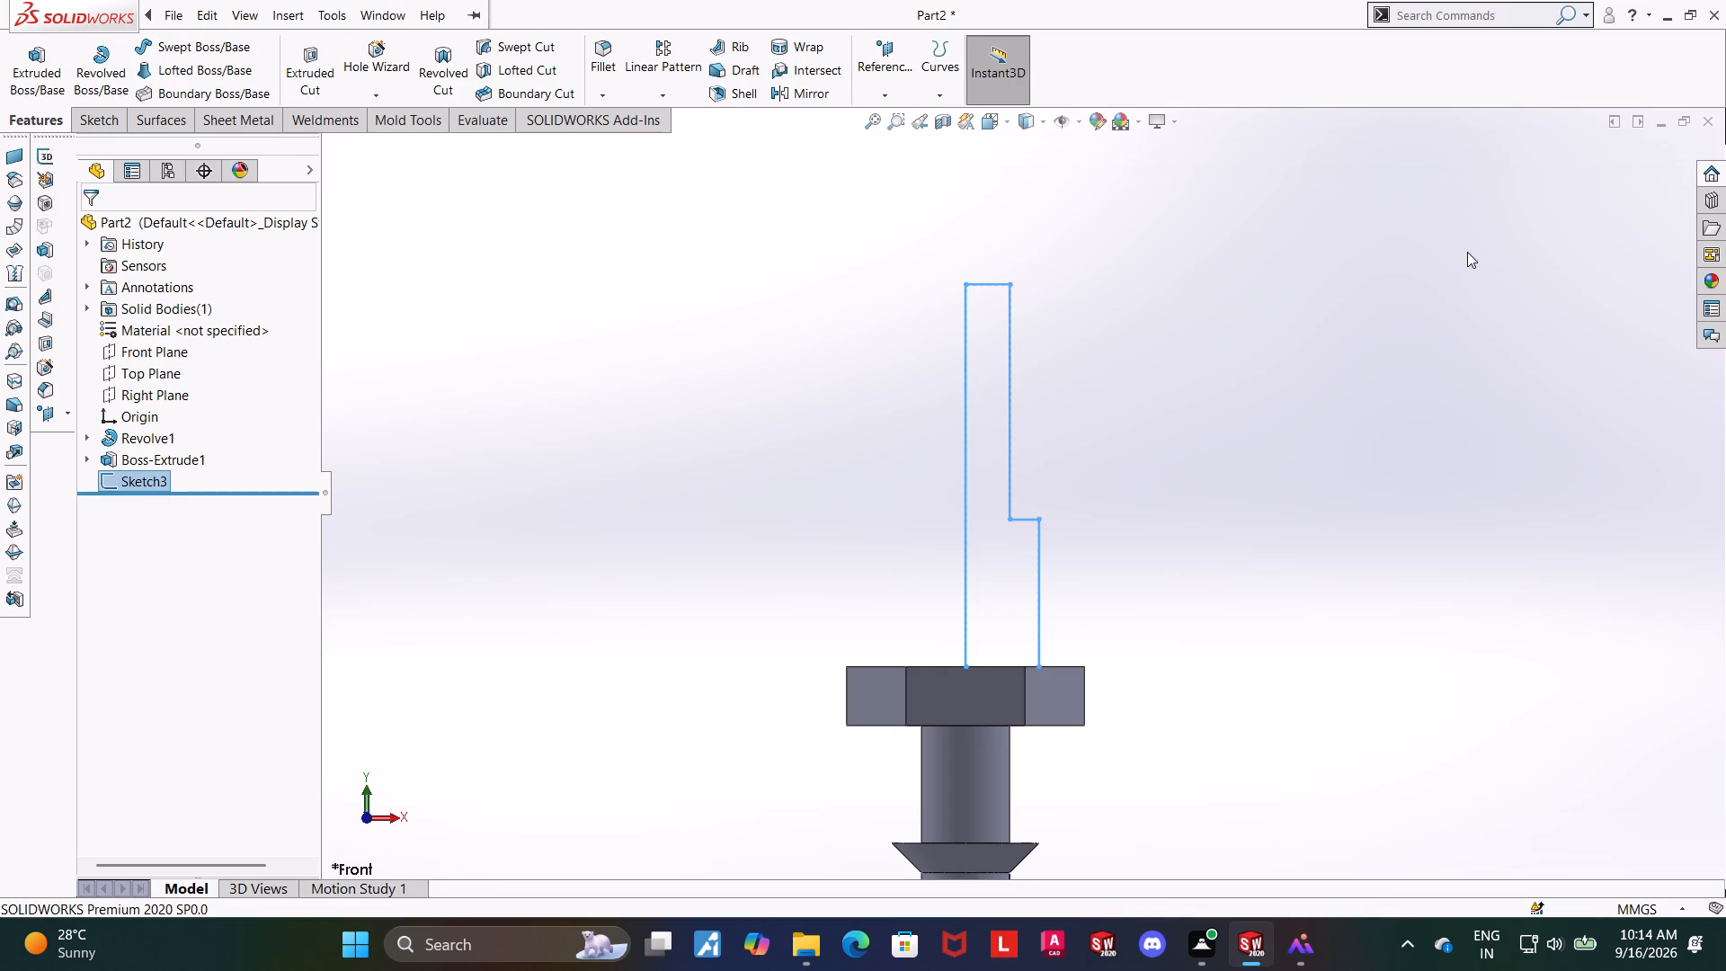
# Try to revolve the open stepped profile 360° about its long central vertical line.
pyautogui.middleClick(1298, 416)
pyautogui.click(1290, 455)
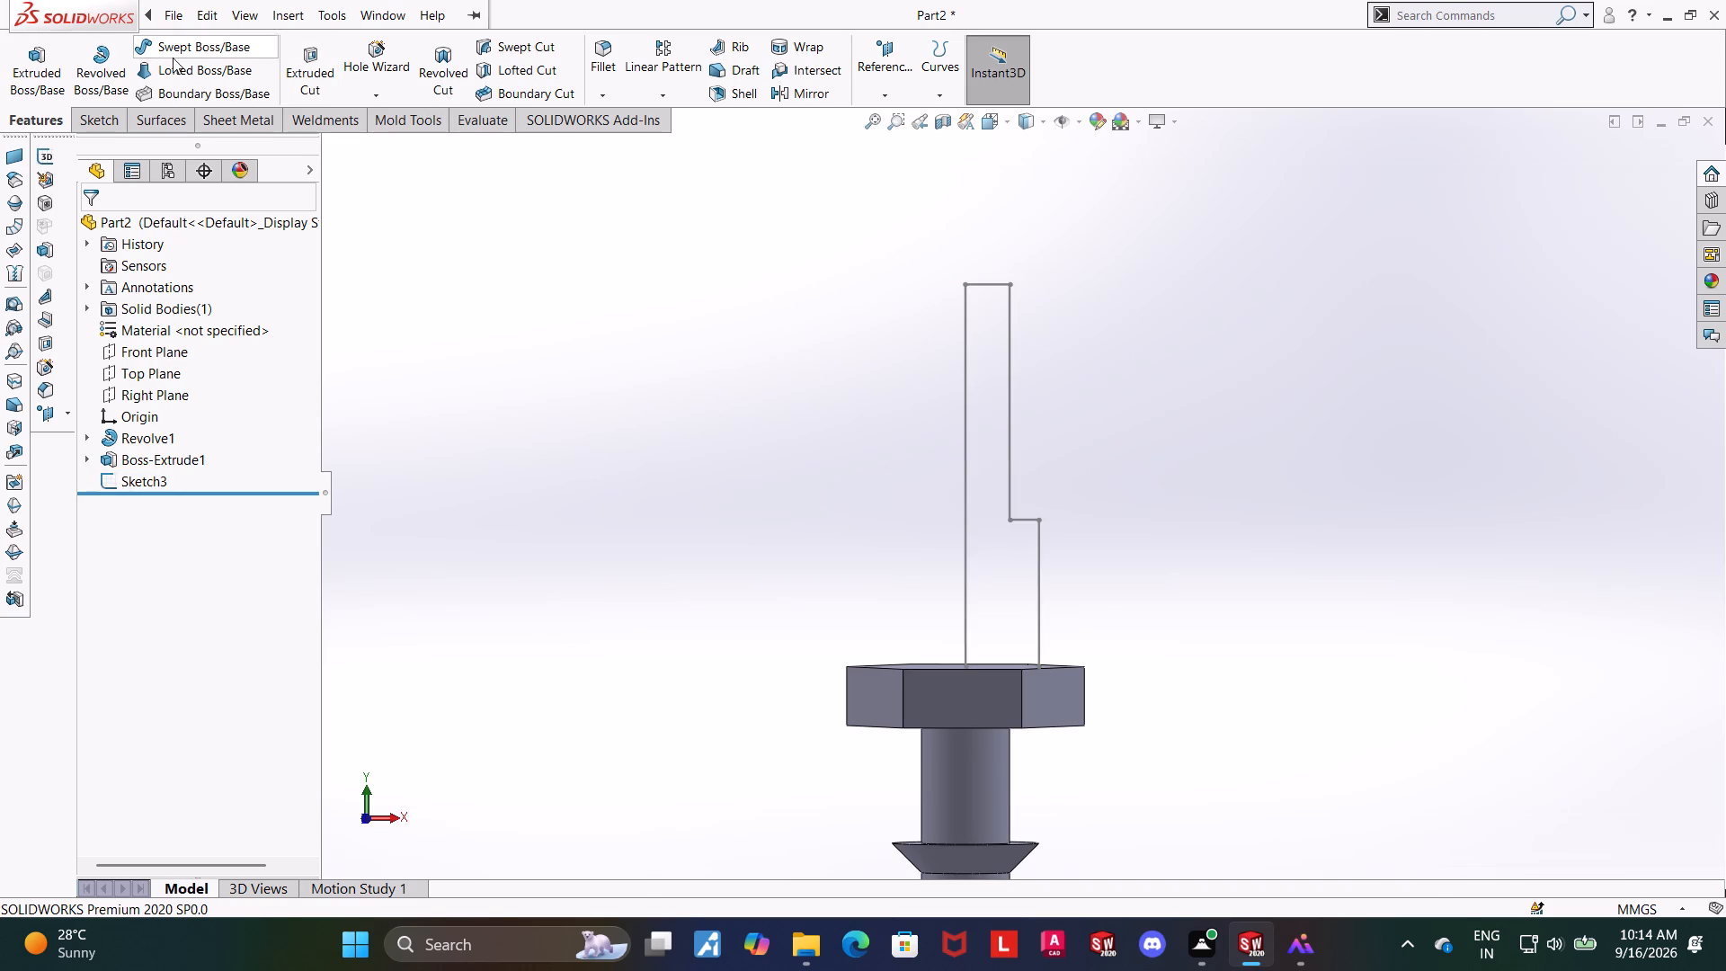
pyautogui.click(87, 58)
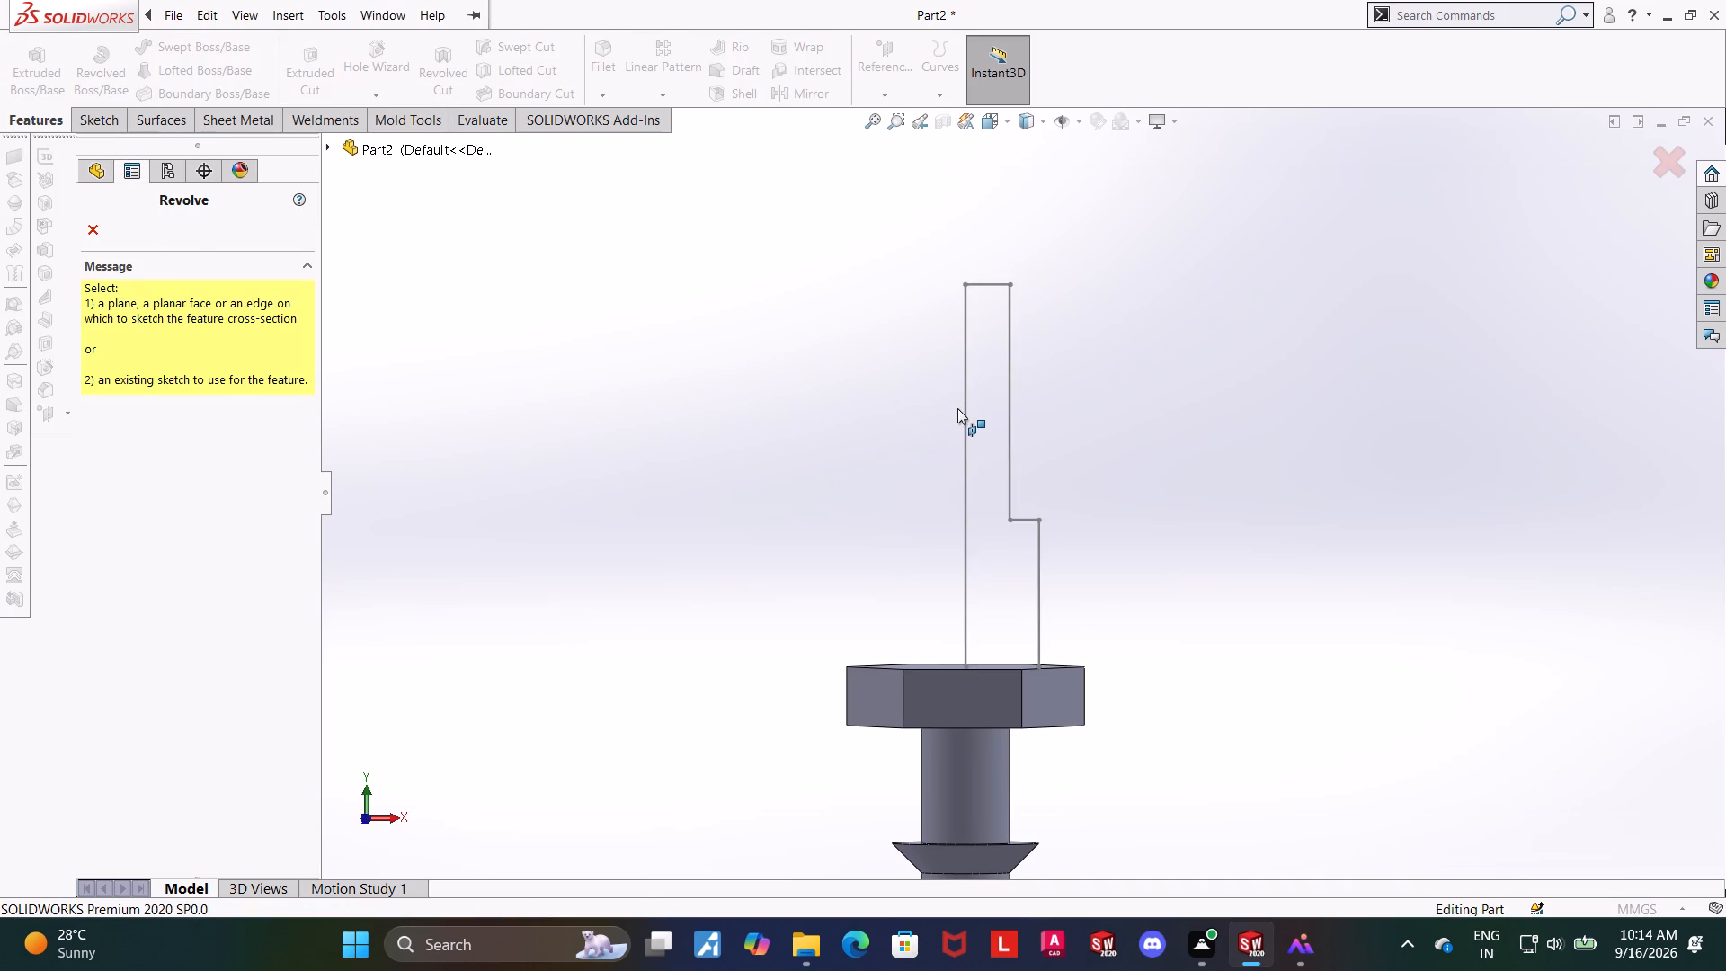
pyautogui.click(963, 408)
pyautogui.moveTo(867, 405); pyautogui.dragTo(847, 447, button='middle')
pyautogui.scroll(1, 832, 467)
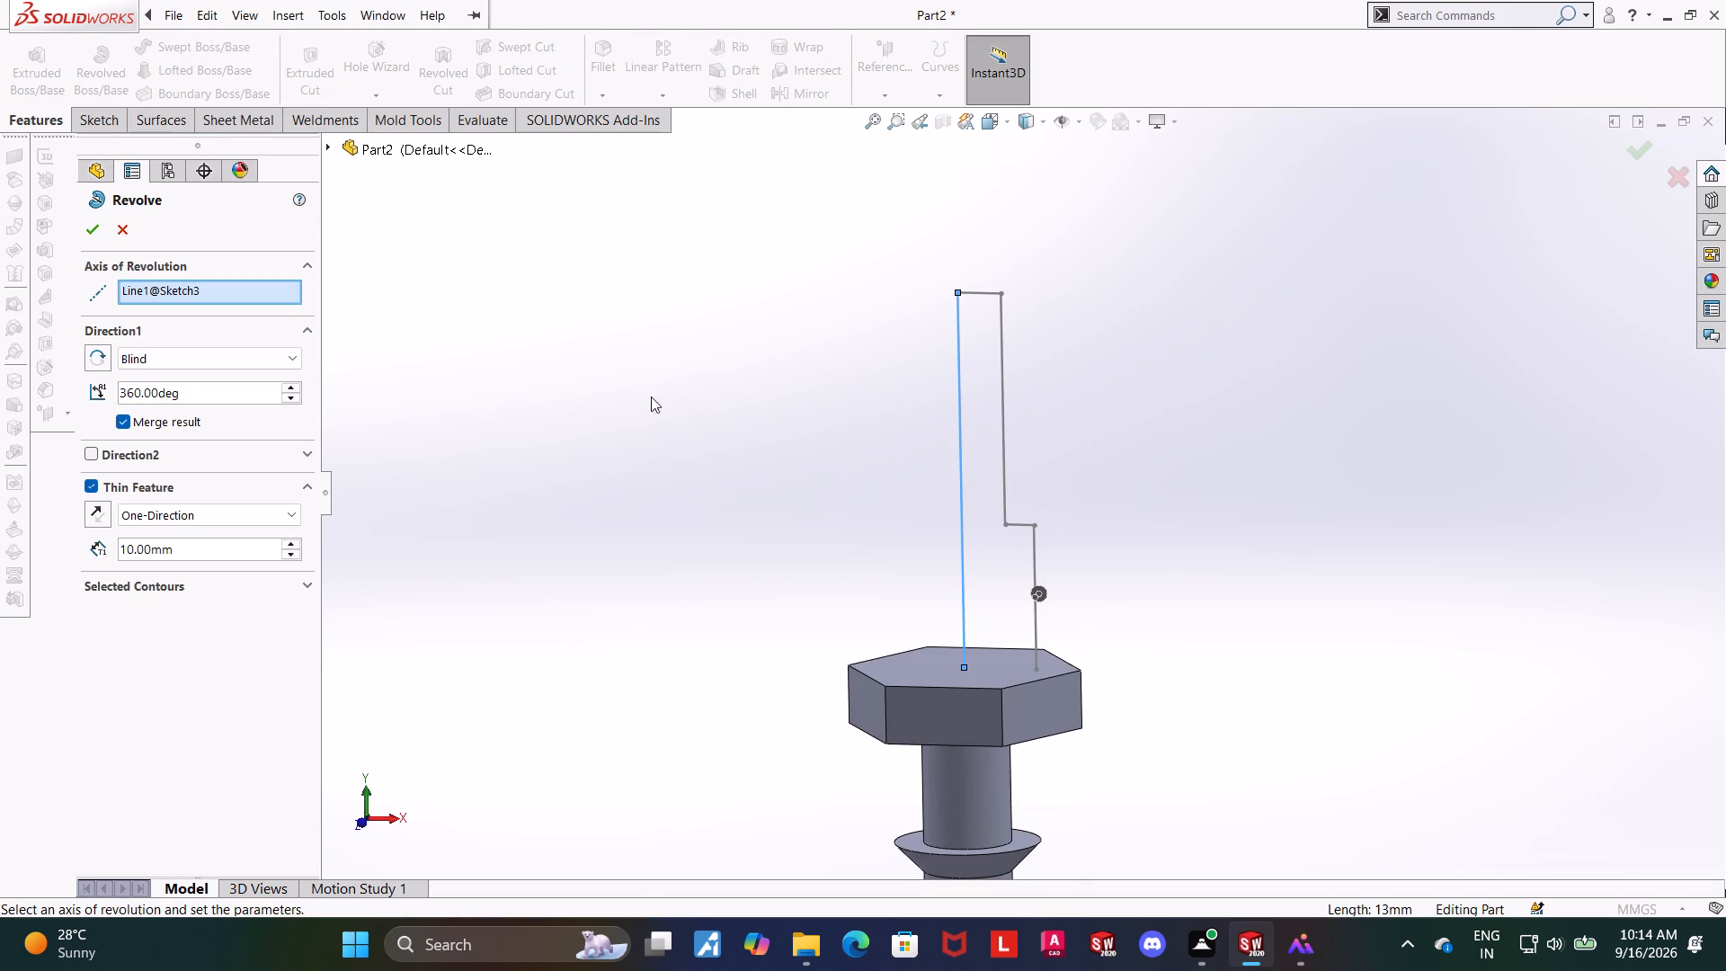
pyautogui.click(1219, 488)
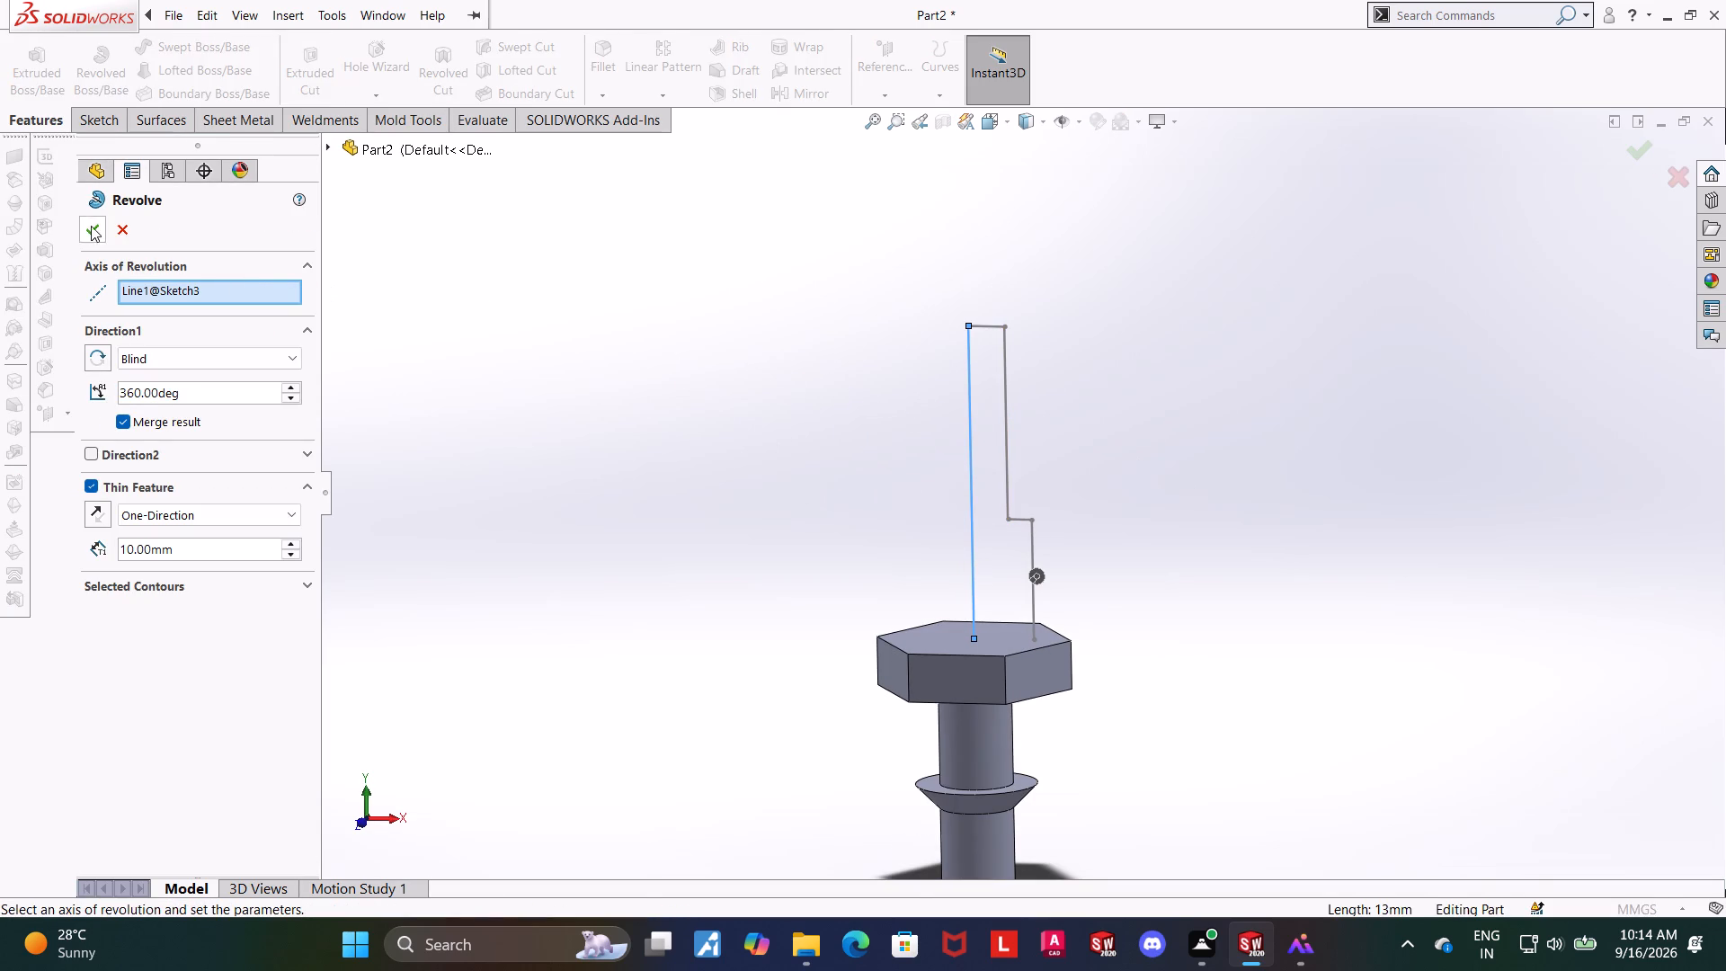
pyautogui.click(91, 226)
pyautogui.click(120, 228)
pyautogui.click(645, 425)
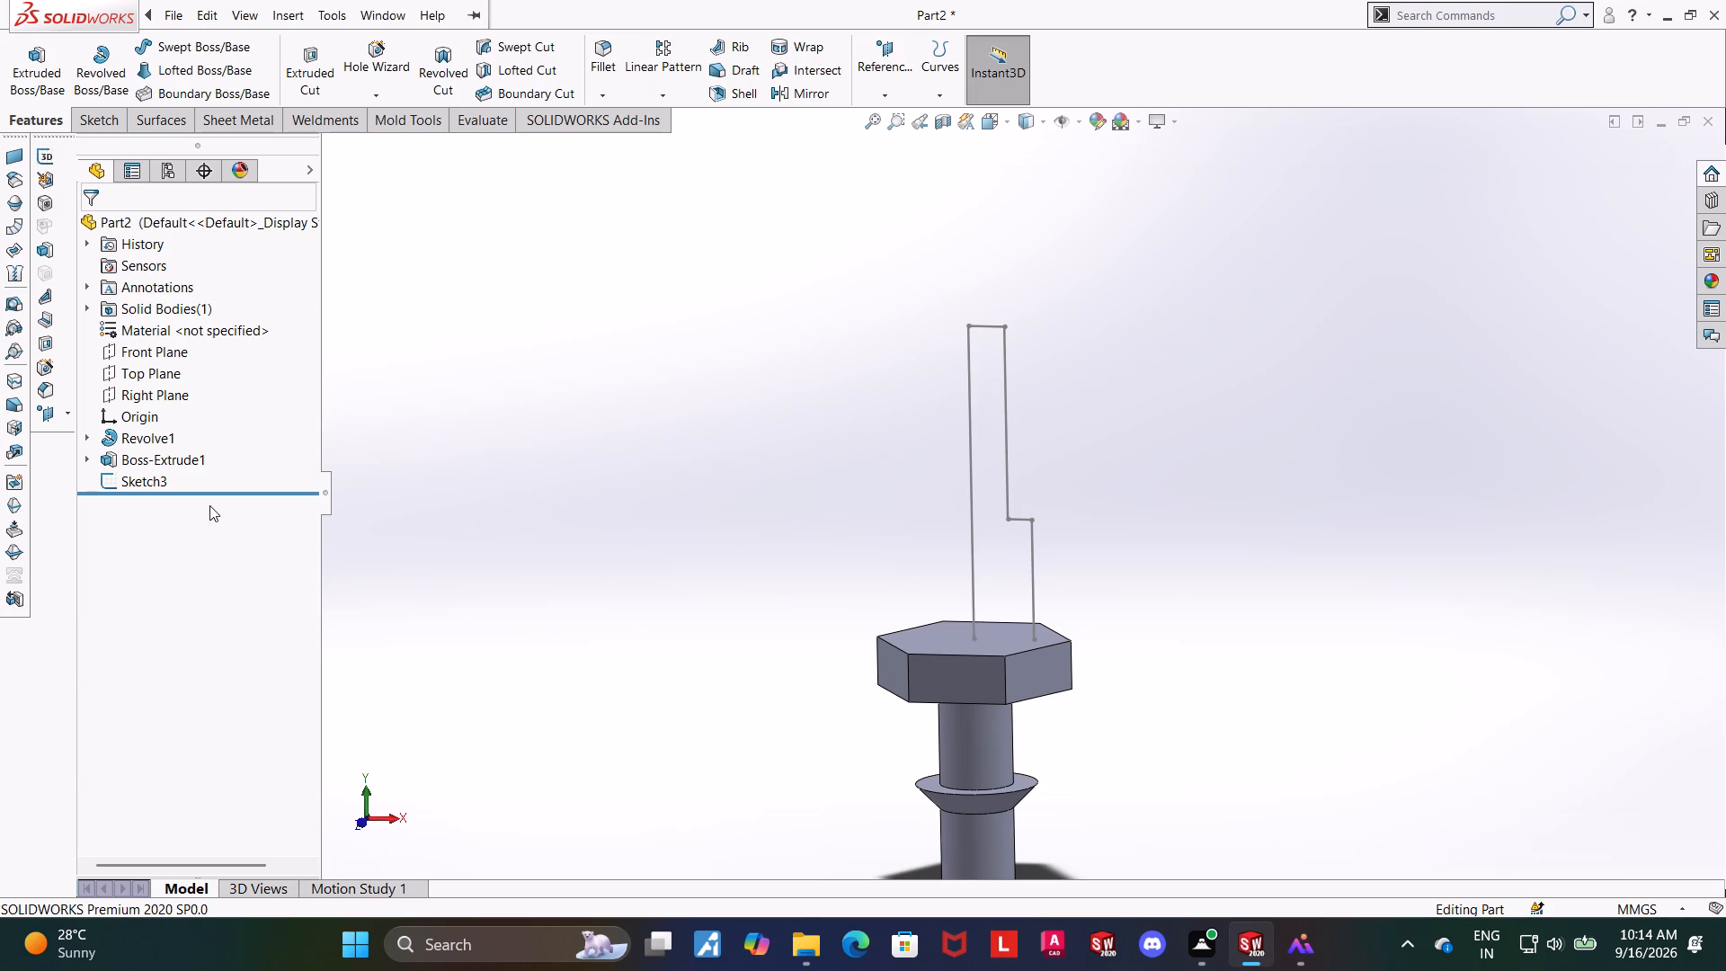
# Reopen the stepped profile sketch and close it with a 2.5 mm horizontal line along the hexagonal head's top.
pyautogui.click(143, 487)
pyautogui.click(145, 428)
pyautogui.click(307, 499)
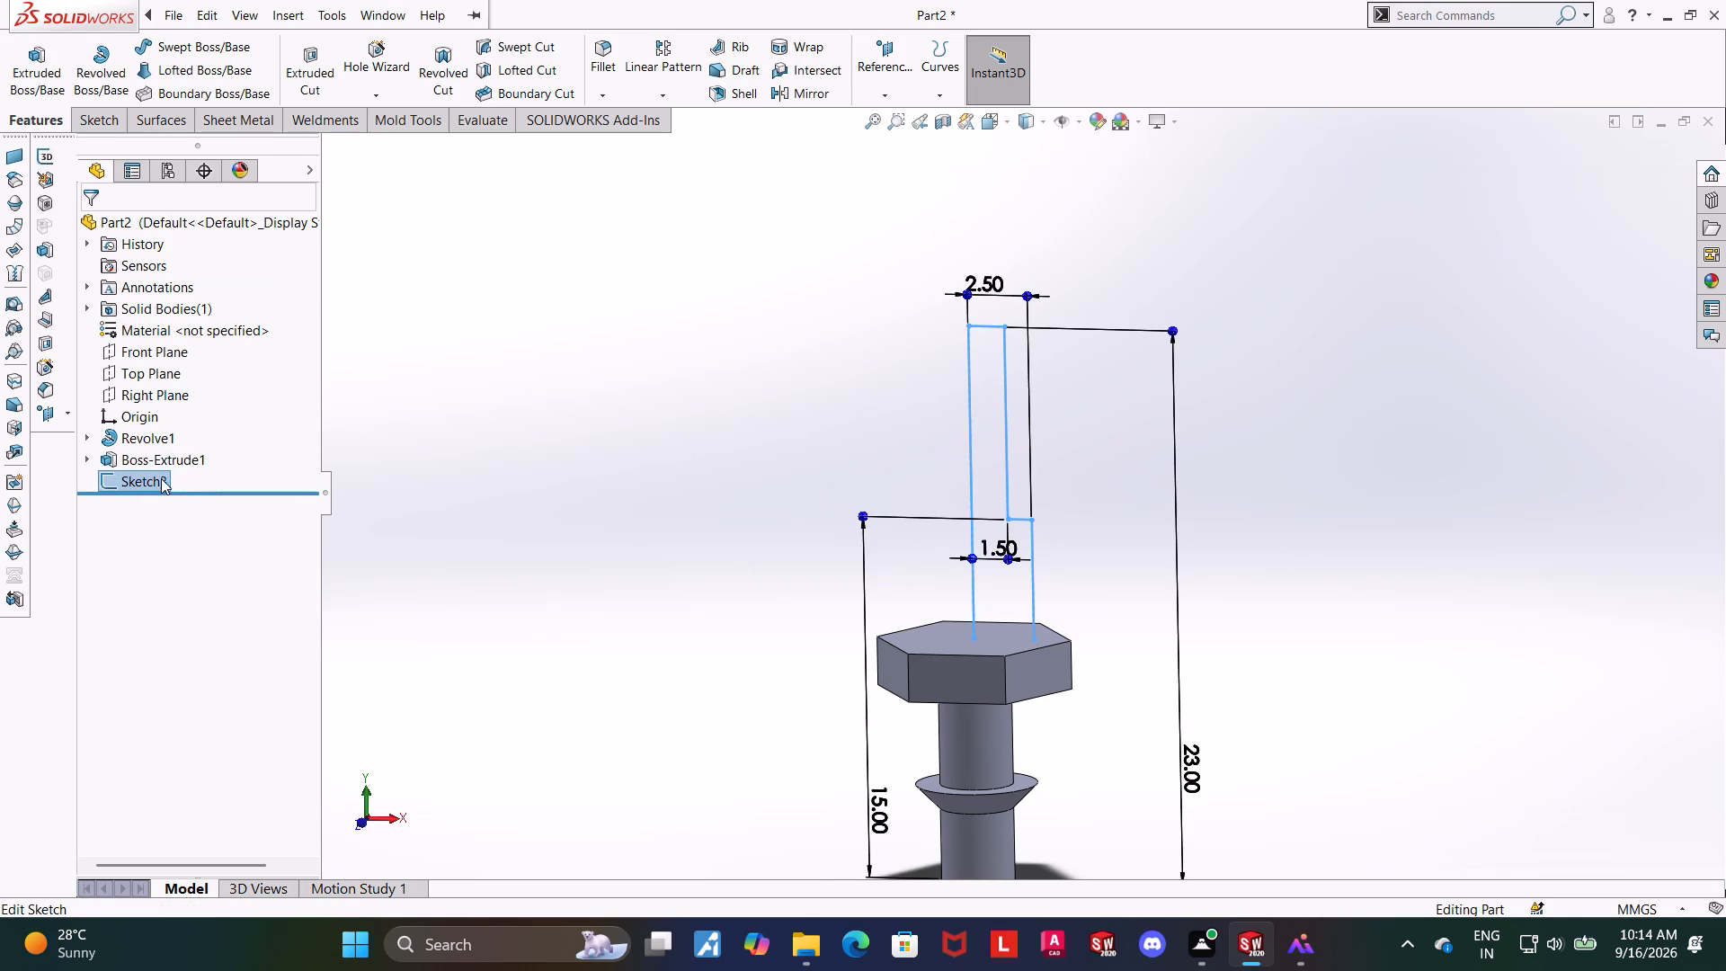
pyautogui.click(158, 477)
pyautogui.click(170, 430)
pyautogui.click(147, 481)
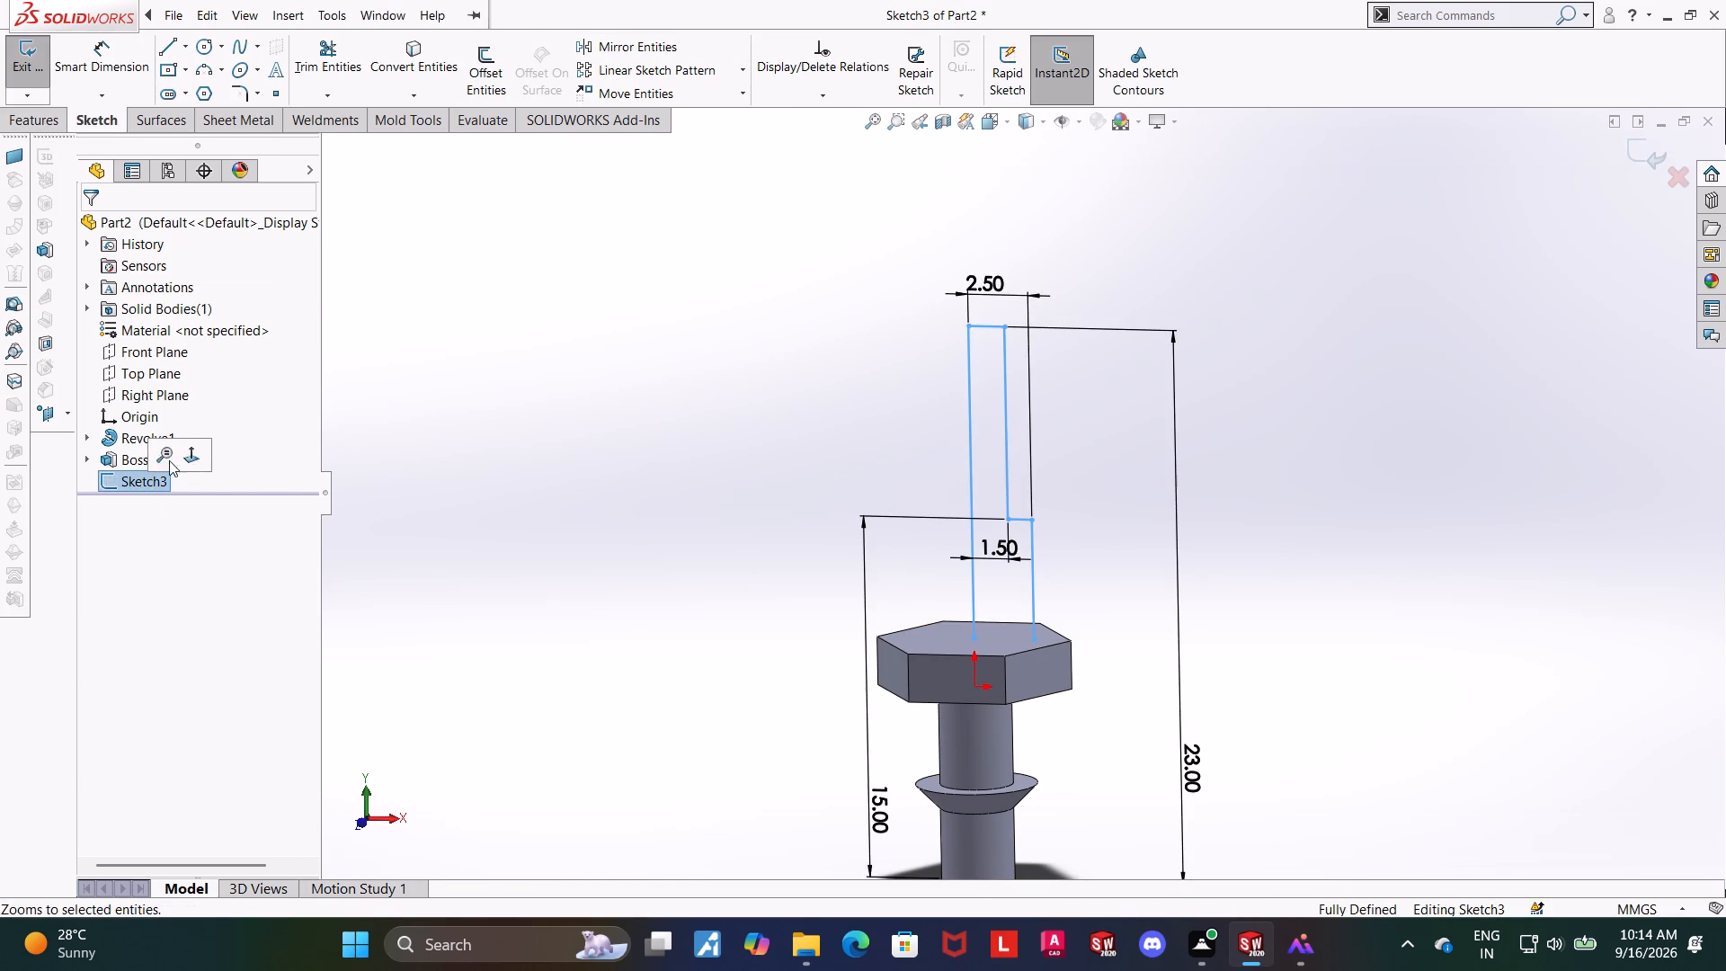
pyautogui.click(190, 450)
pyautogui.click(165, 39)
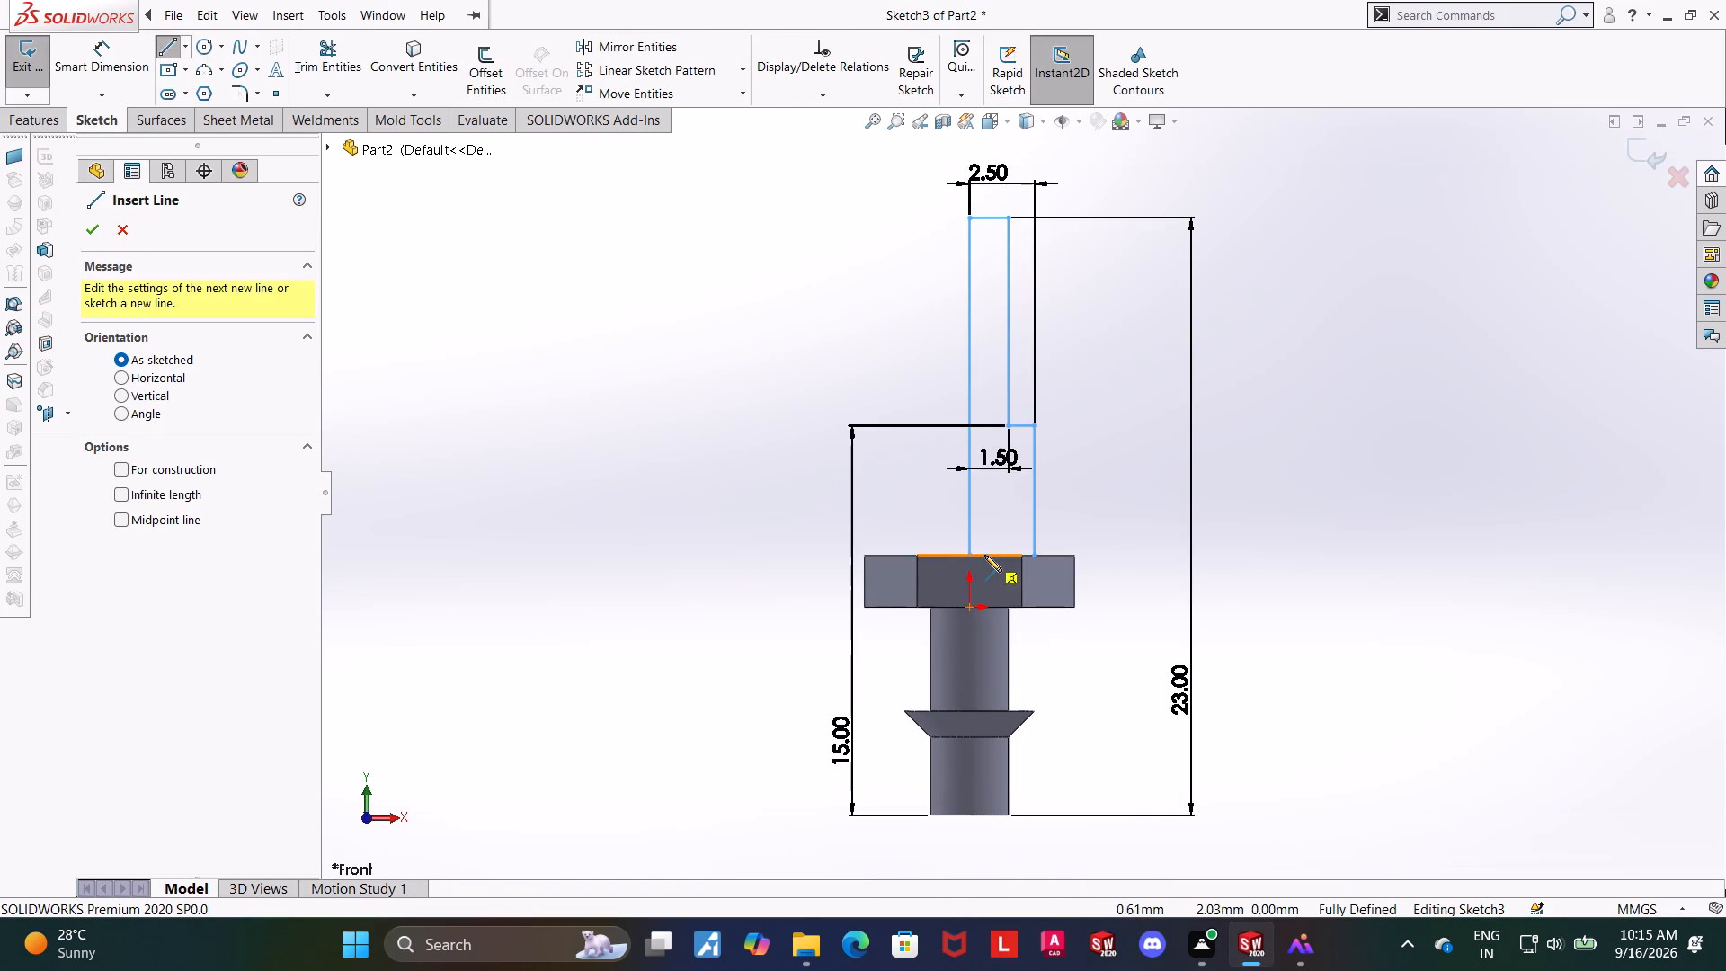
pyautogui.click(973, 555)
pyautogui.click(1035, 550)
pyautogui.press('Escape')
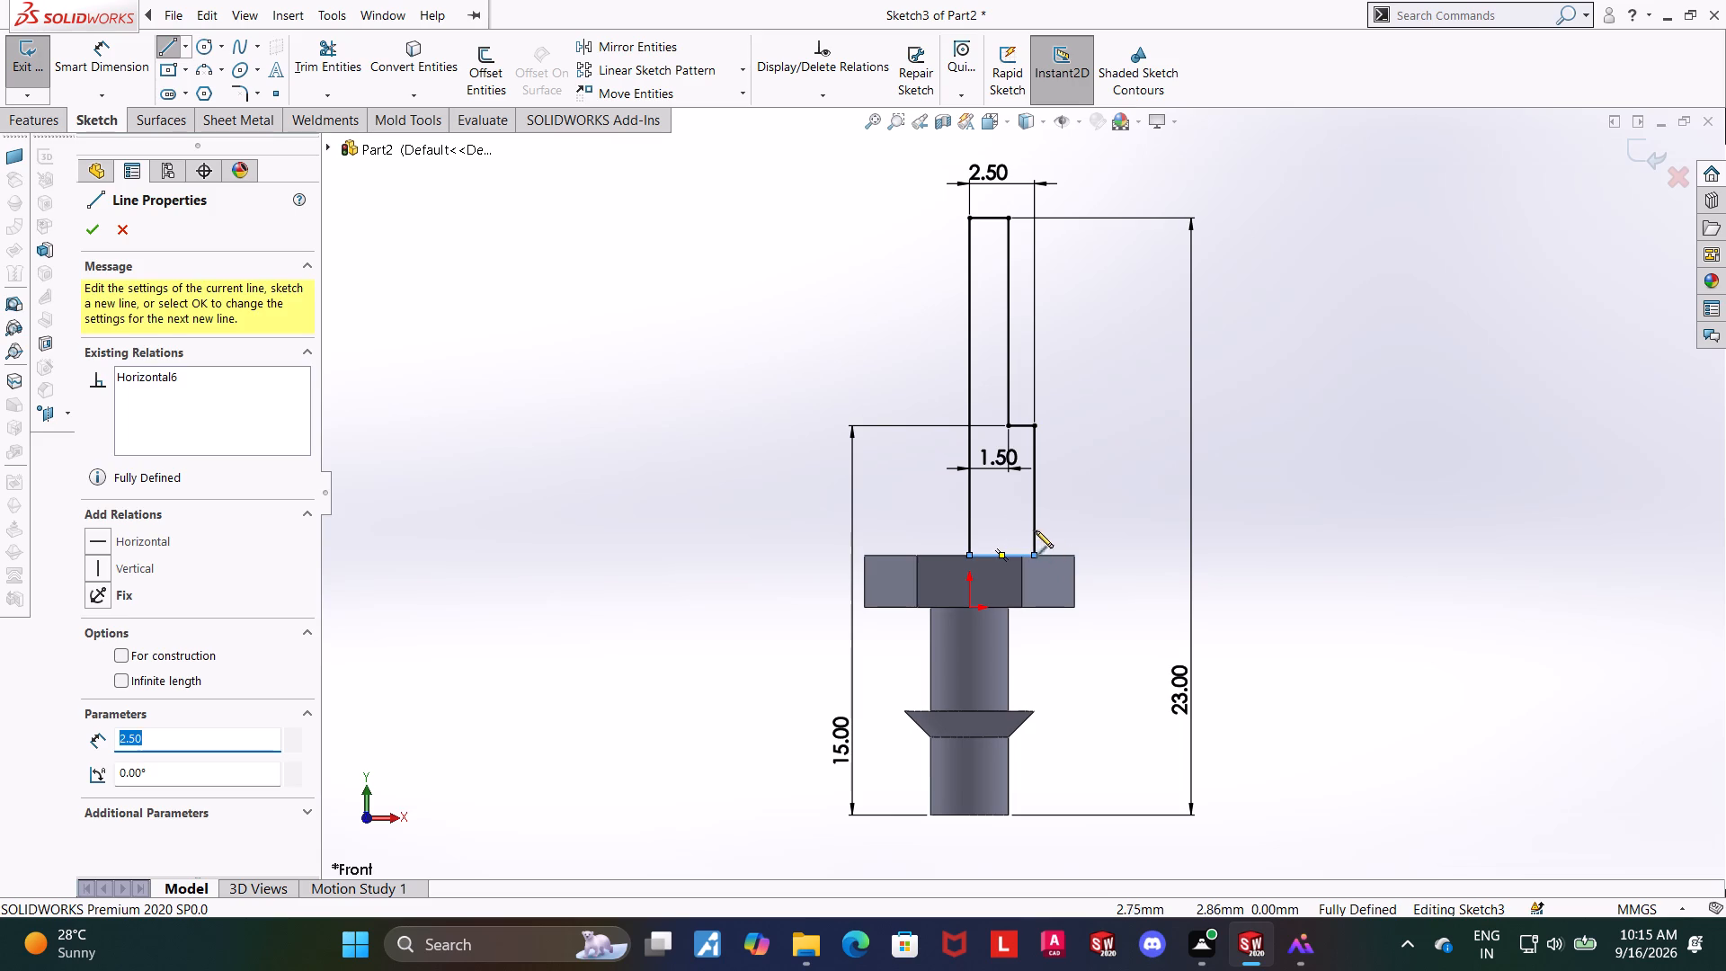
pyautogui.press('Escape')
pyautogui.press('Escape')
pyautogui.moveTo(610, 298); pyautogui.dragTo(584, 307, button='middle')
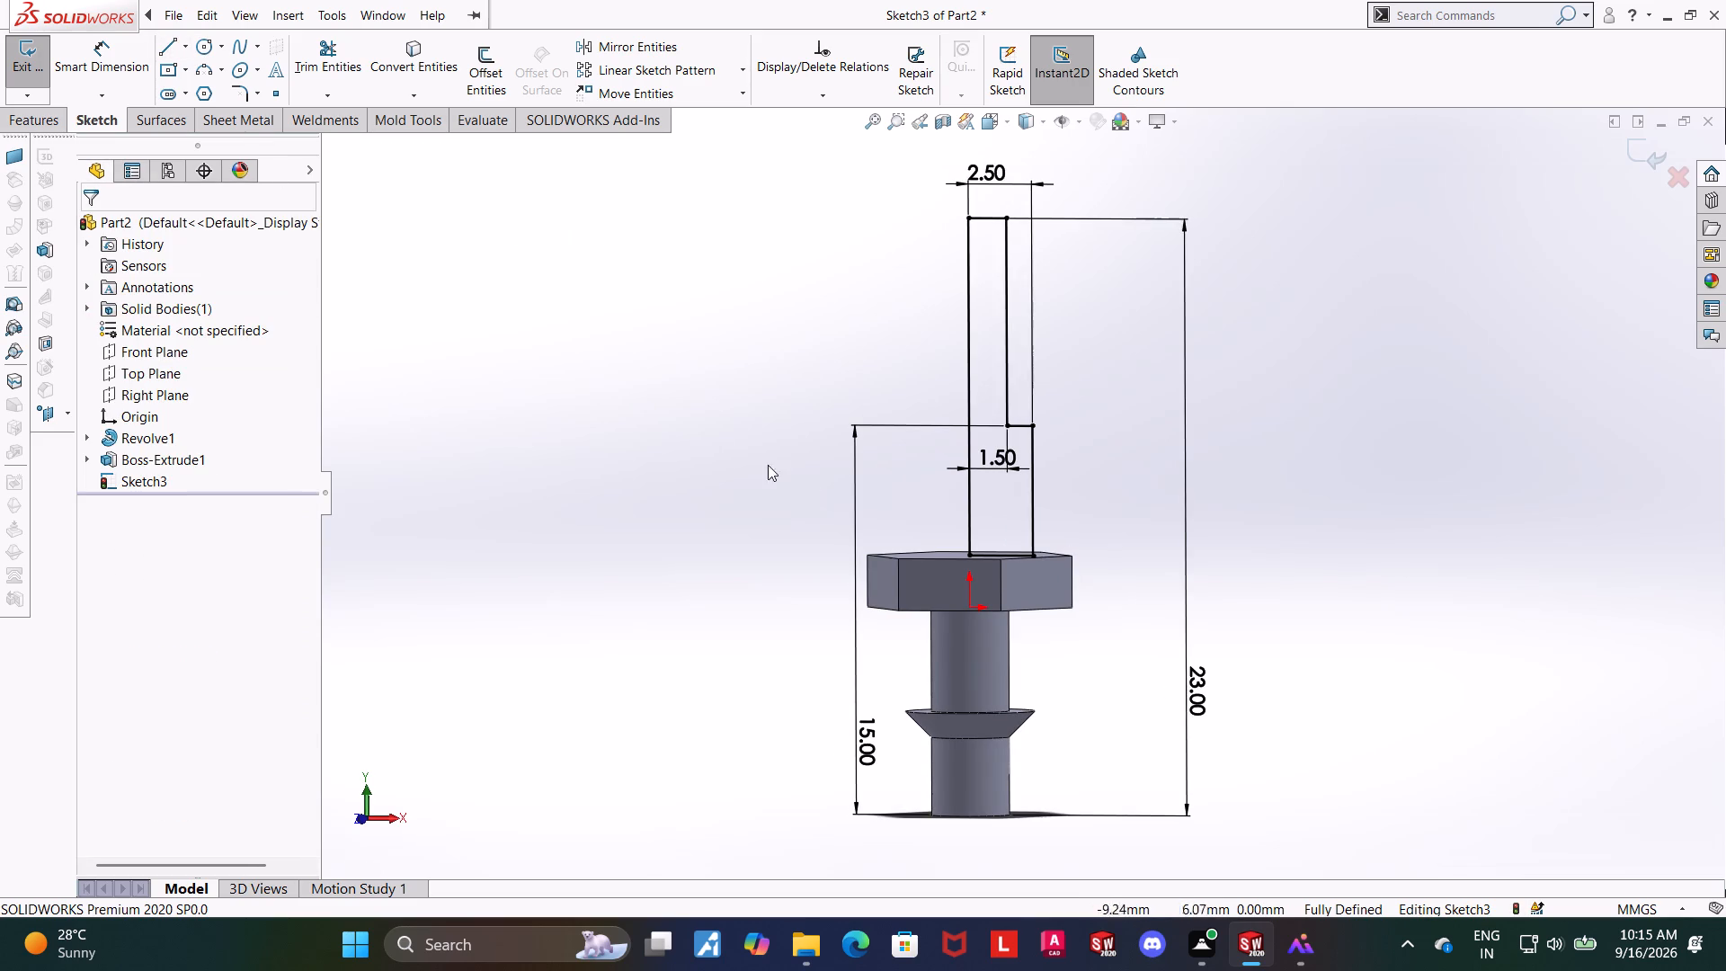
pyautogui.middleClick(811, 485)
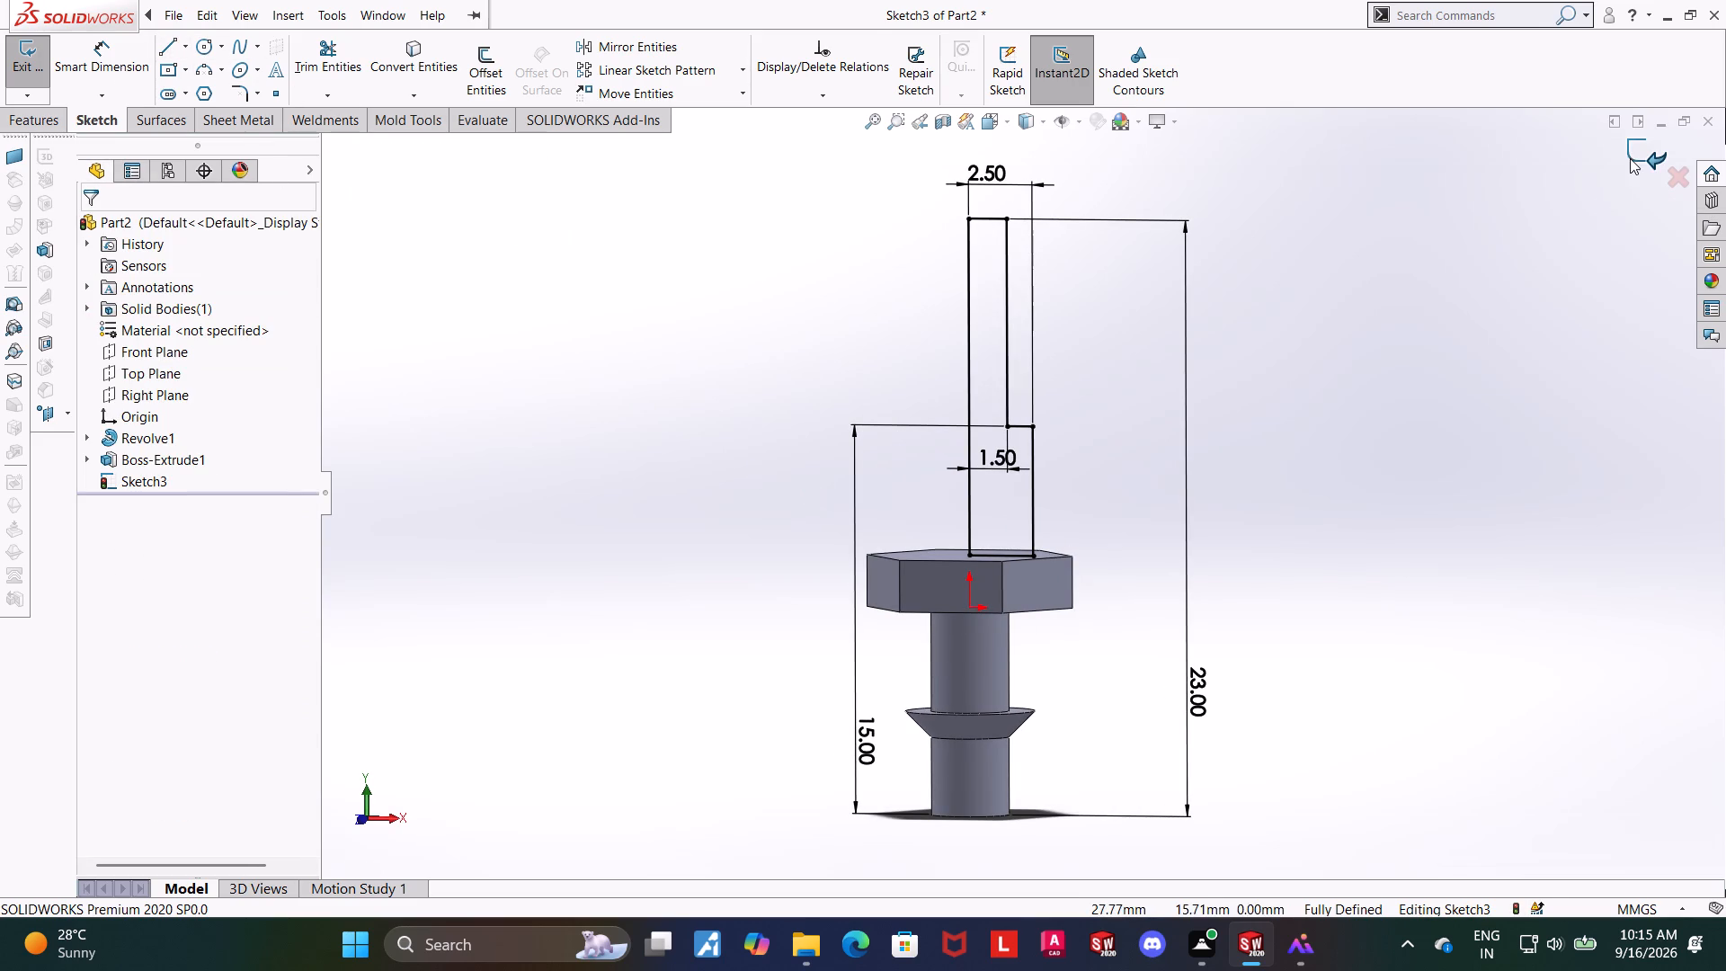
pyautogui.click(1630, 158)
# Revolve the closed stepped profile about its central vertical line to form the solid upper stem.
pyautogui.click(90, 69)
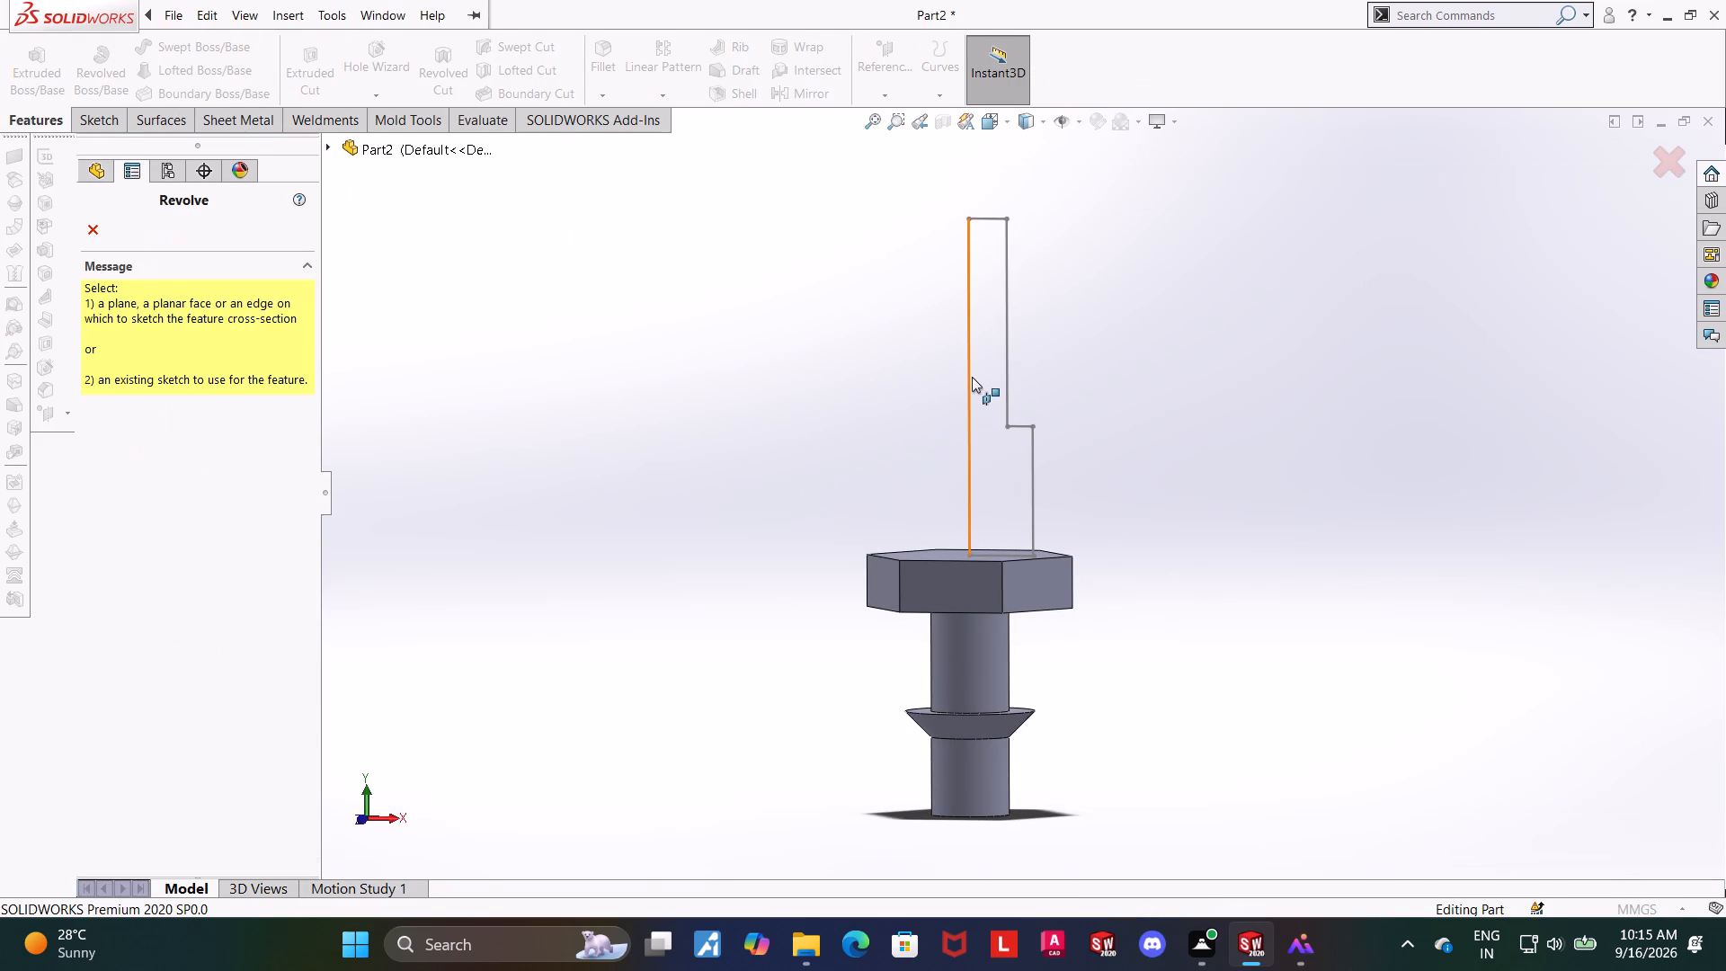
pyautogui.click(971, 376)
pyautogui.click(88, 229)
pyautogui.click(467, 446)
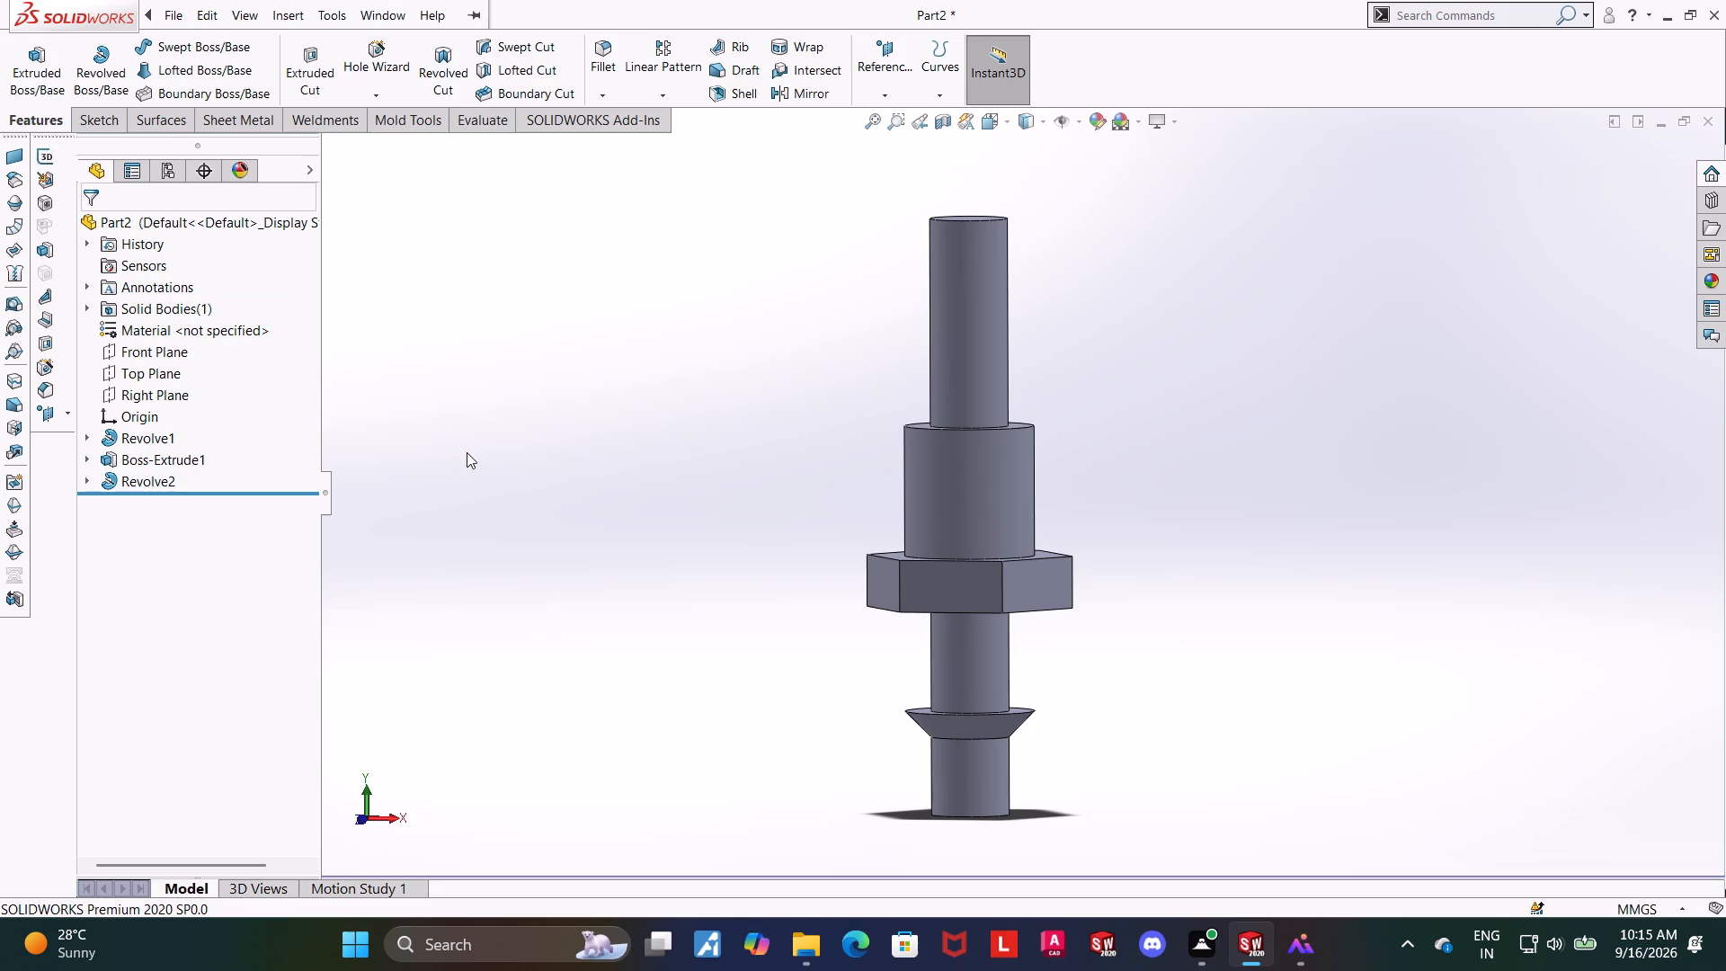
# Start a sketch on the upper stem's top face and draw a circle about 2.4 mm in diameter centred on the origin.
pyautogui.scroll(1, 470, 440)
pyautogui.moveTo(479, 441); pyautogui.dragTo(466, 571, button='middle')
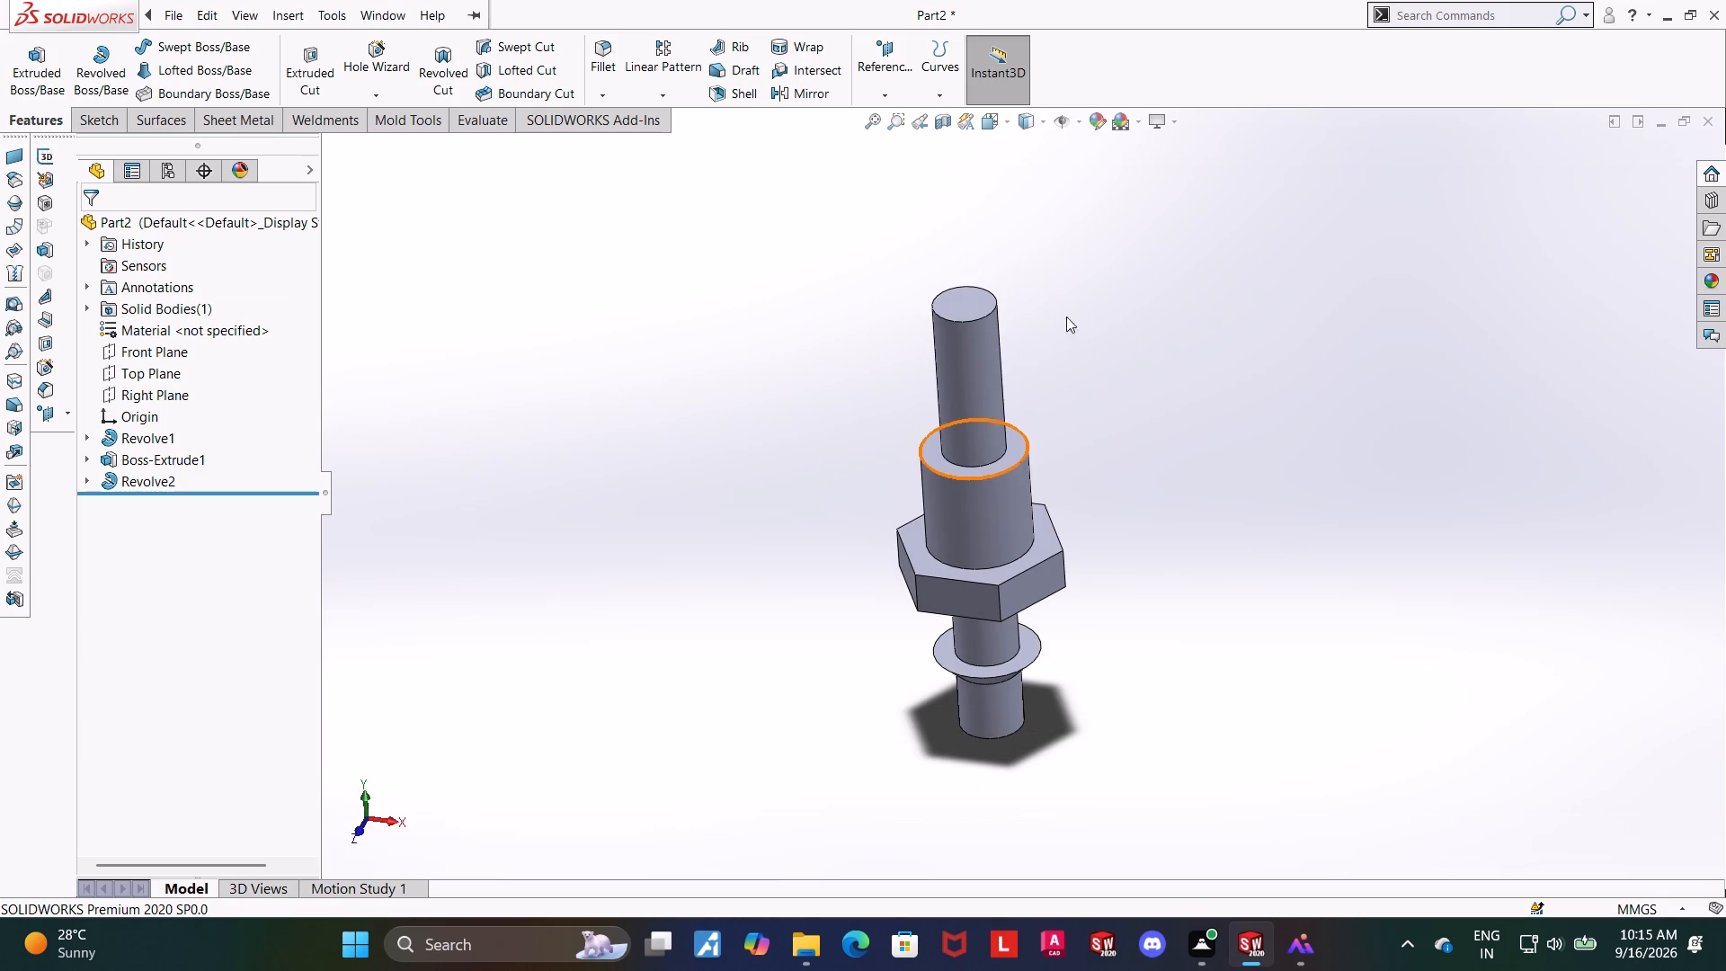
pyautogui.click(973, 307)
pyautogui.click(1054, 257)
pyautogui.click(151, 504)
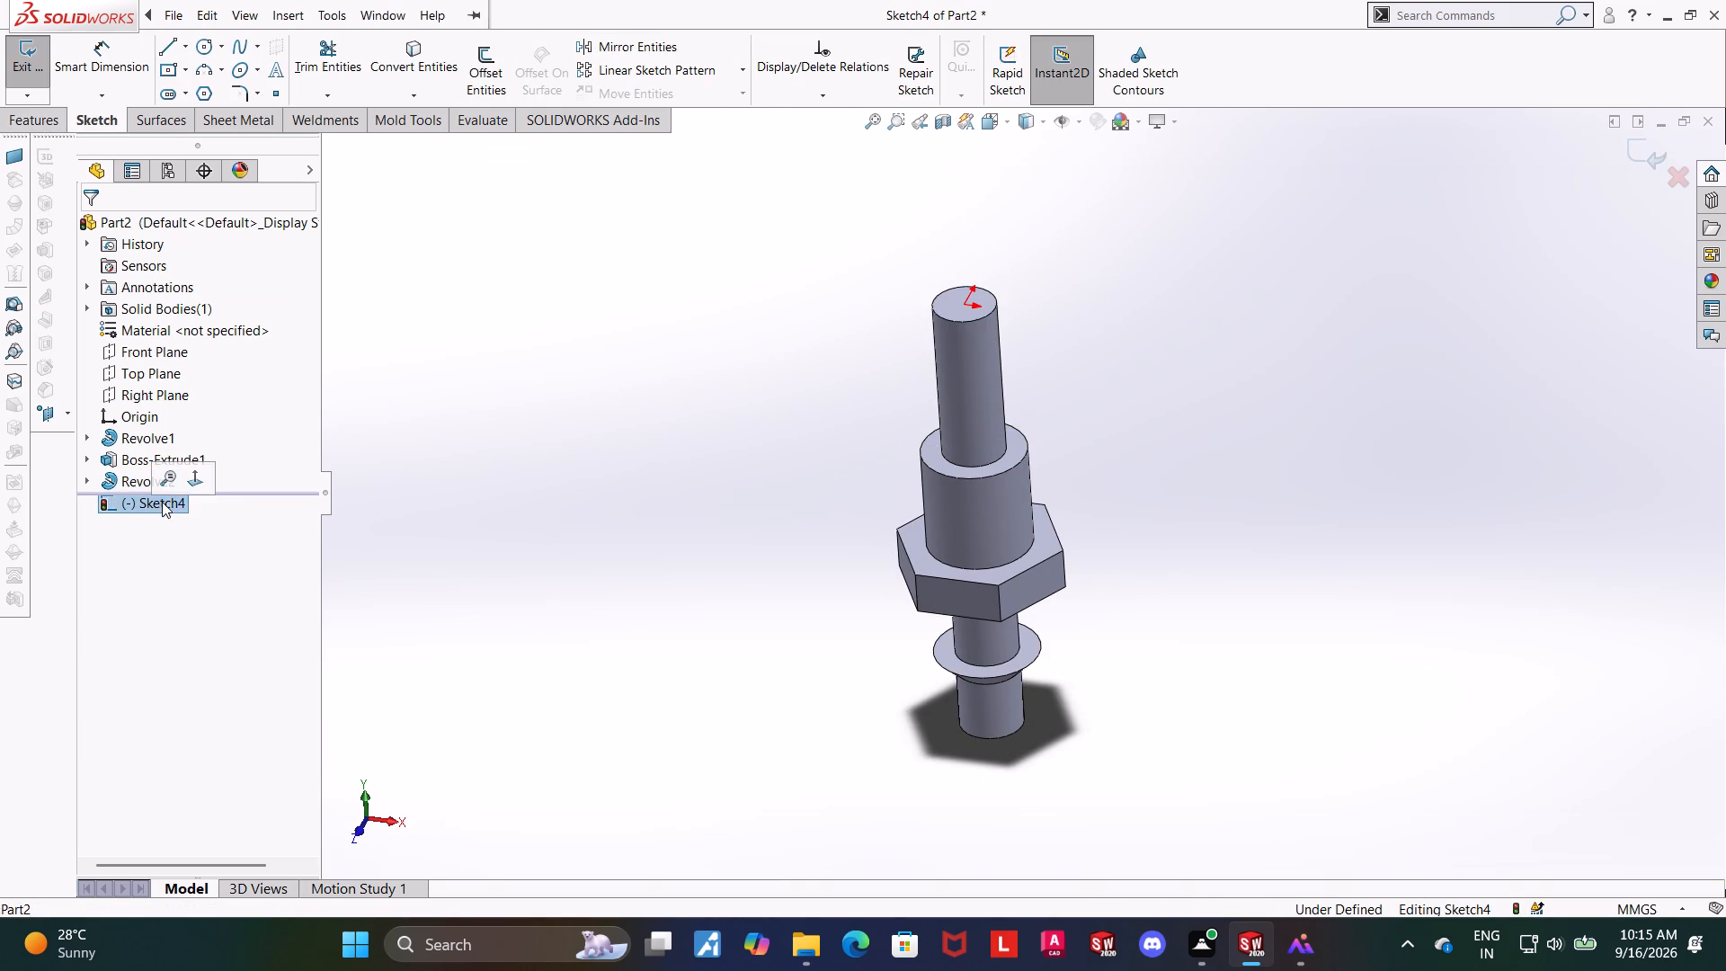
pyautogui.click(200, 483)
pyautogui.click(202, 48)
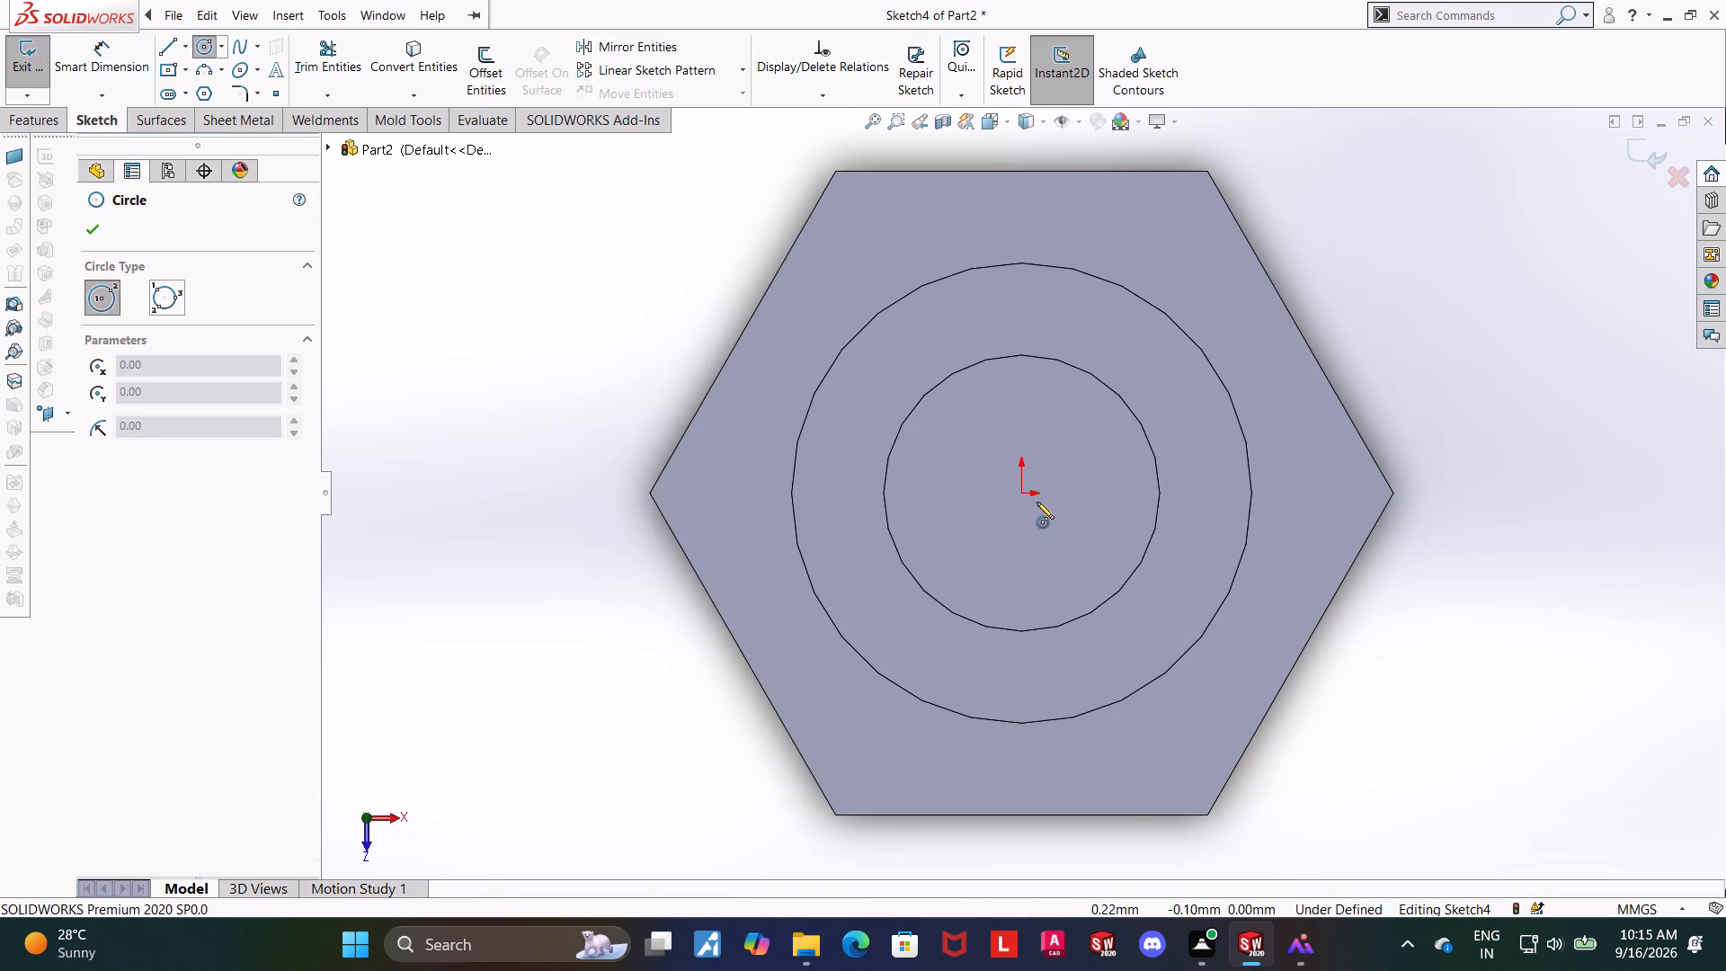
pyautogui.click(1021, 494)
pyautogui.click(1108, 425)
pyautogui.press('Escape')
pyautogui.press('Escape')
# Dimension the circle's diameter as 2 mm.
pyautogui.click(80, 52)
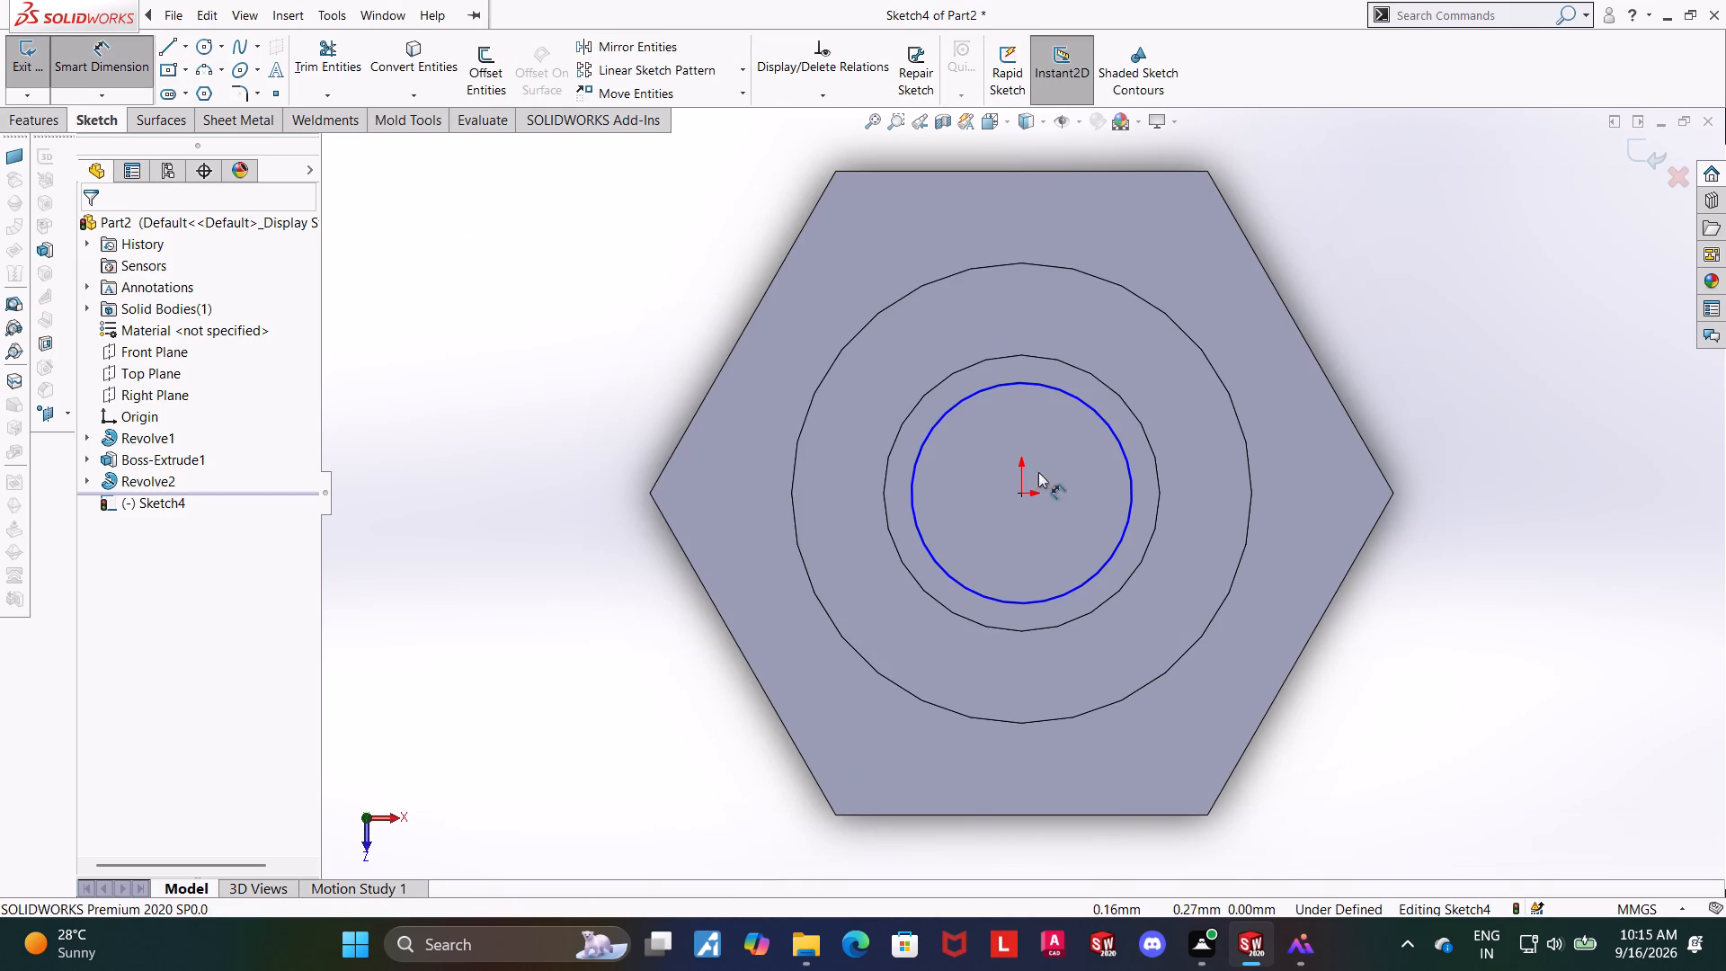
pyautogui.click(1108, 423)
pyautogui.click(1151, 360)
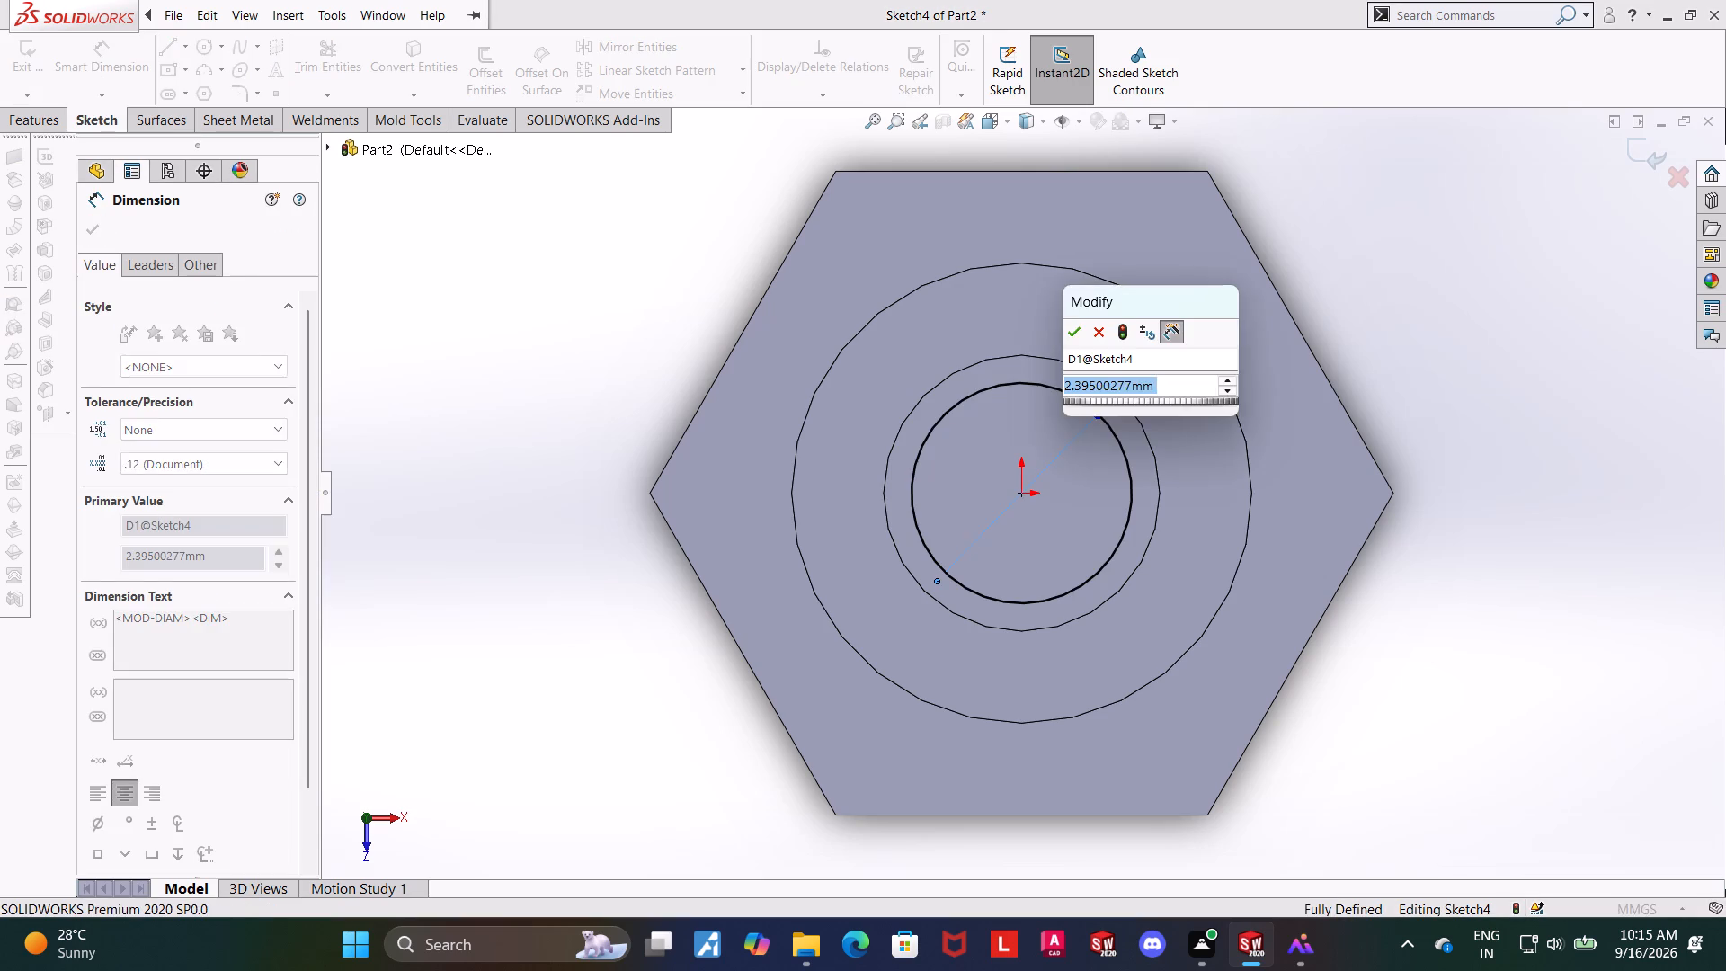
pyautogui.press('2')
pyautogui.press('Return')
pyautogui.press('Escape')
pyautogui.press('Escape')
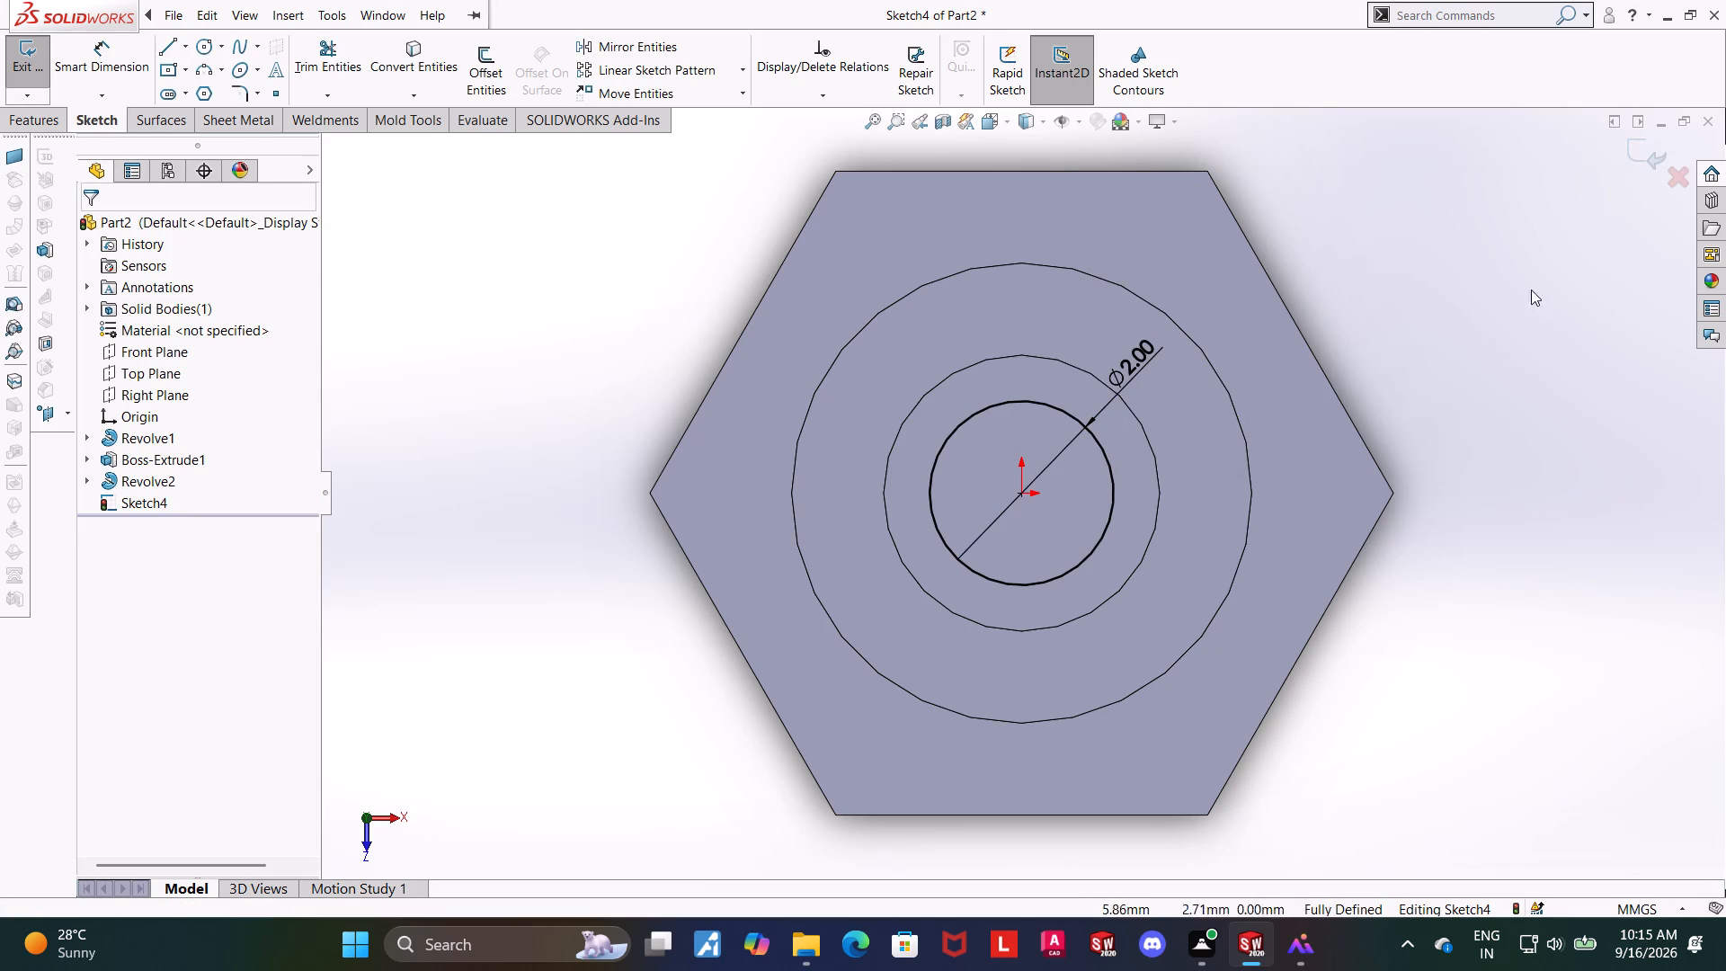
# Cut the 2 mm circle from the upper stem's top face through the whole part using Extruded Cut with Through All.
pyautogui.moveTo(1505, 340); pyautogui.dragTo(1508, 192, button='middle')
pyautogui.scroll(3, 1523, 278)
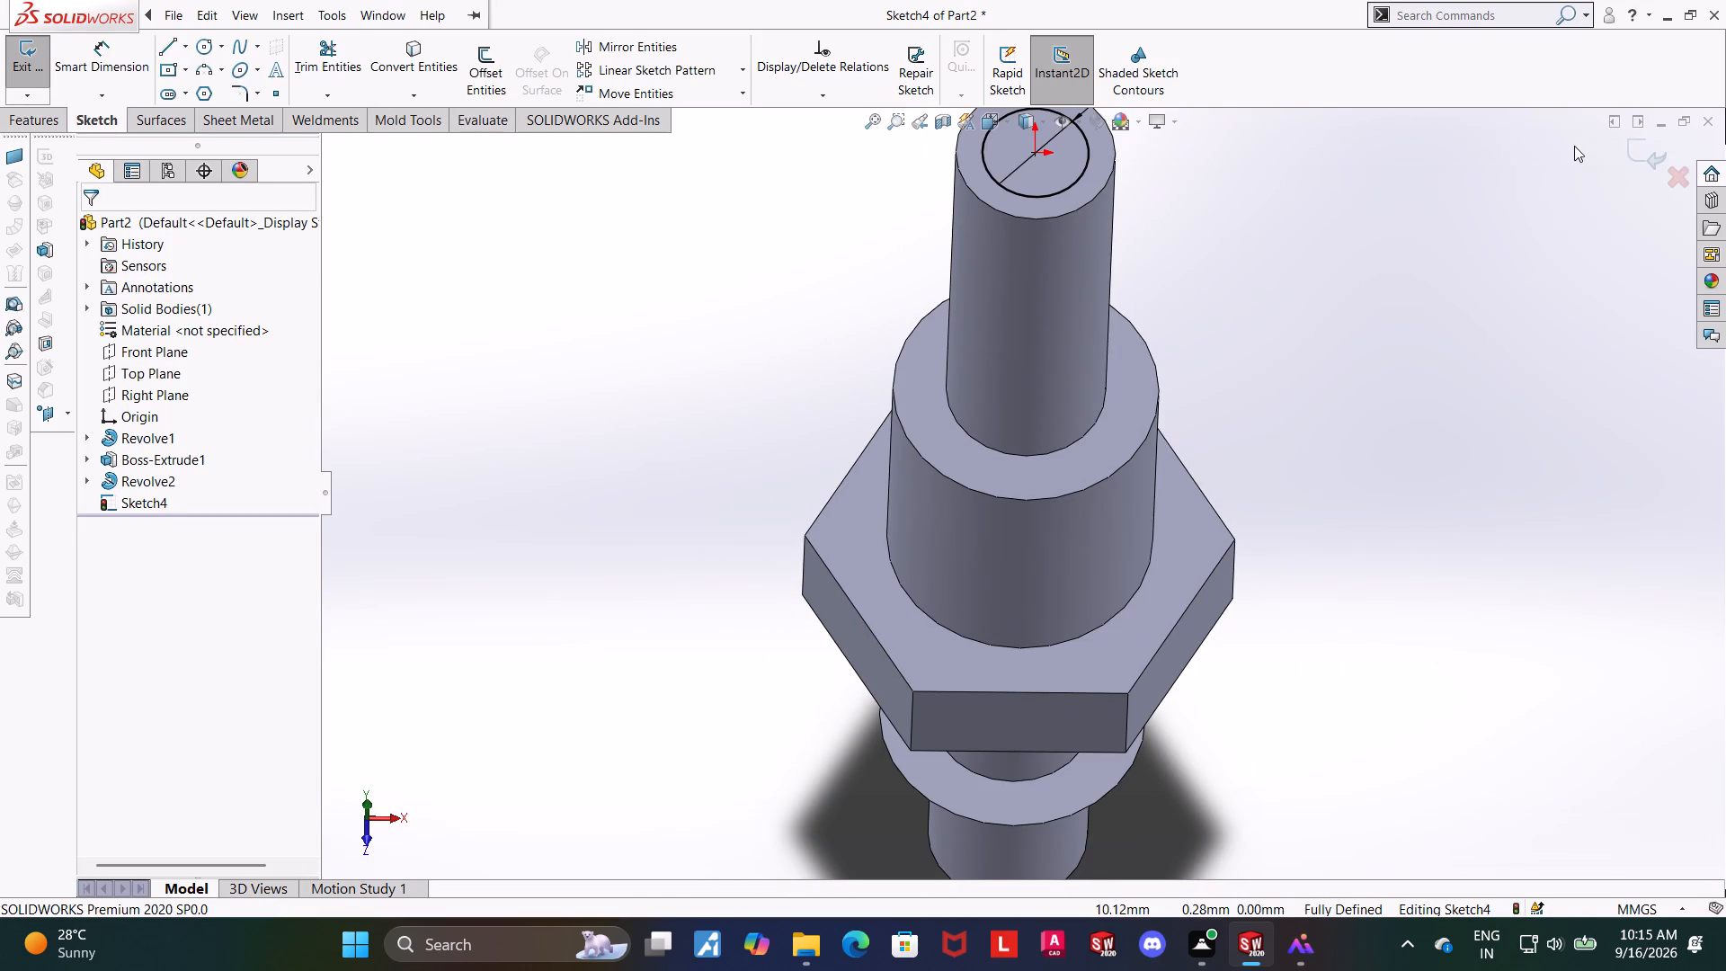
pyautogui.click(1644, 145)
pyautogui.click(329, 68)
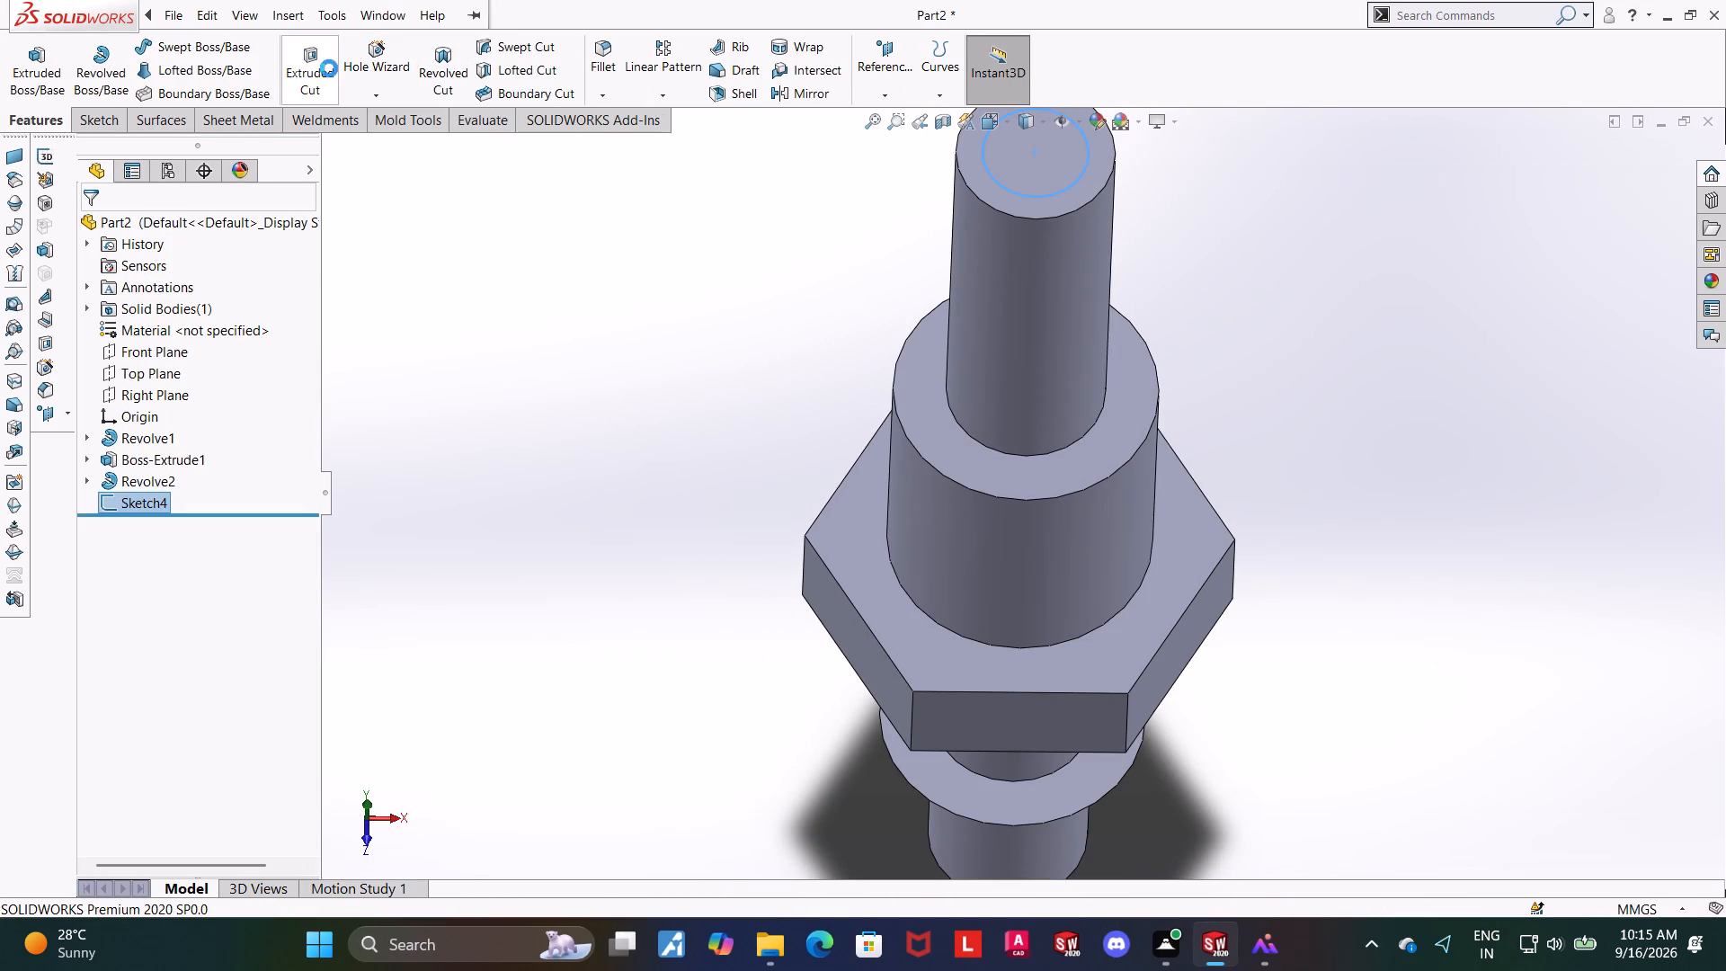
pyautogui.moveTo(585, 462); pyautogui.dragTo(583, 402, button='middle')
pyautogui.click(156, 356)
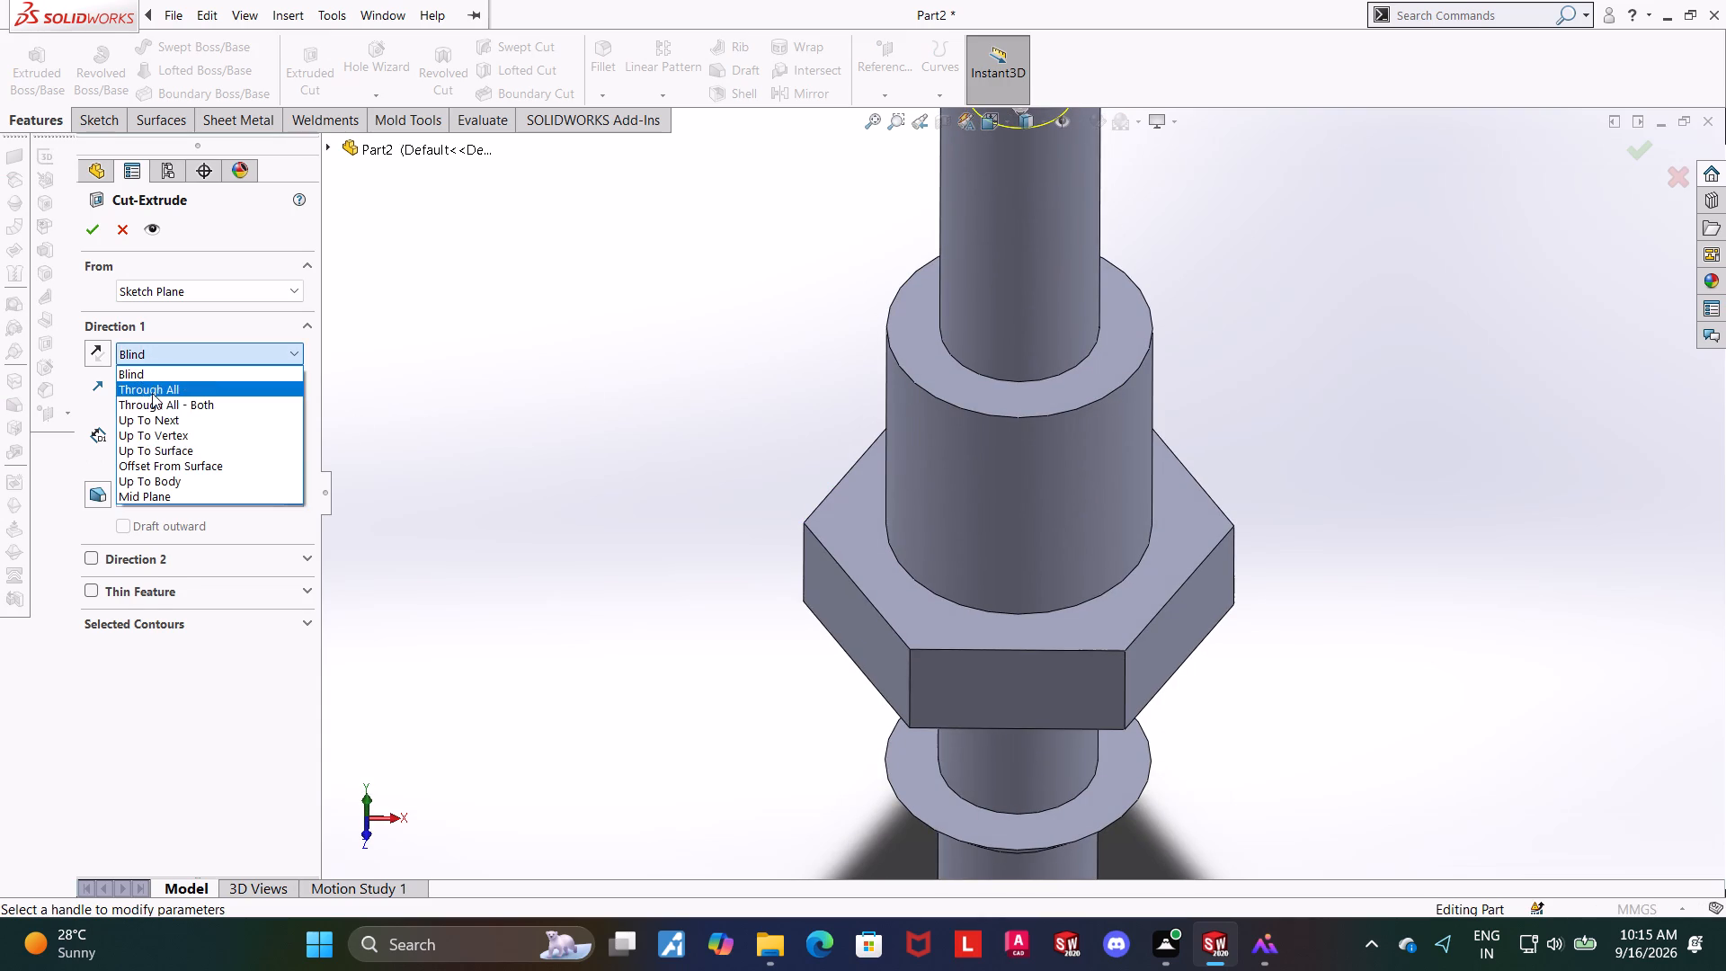
pyautogui.click(154, 388)
pyautogui.click(83, 221)
pyautogui.click(671, 419)
# Examine the part from below, above and the side to check the bore and the overall shape.
pyautogui.moveTo(631, 548); pyautogui.dragTo(624, 305, button='middle')
pyautogui.scroll(8, 636, 482)
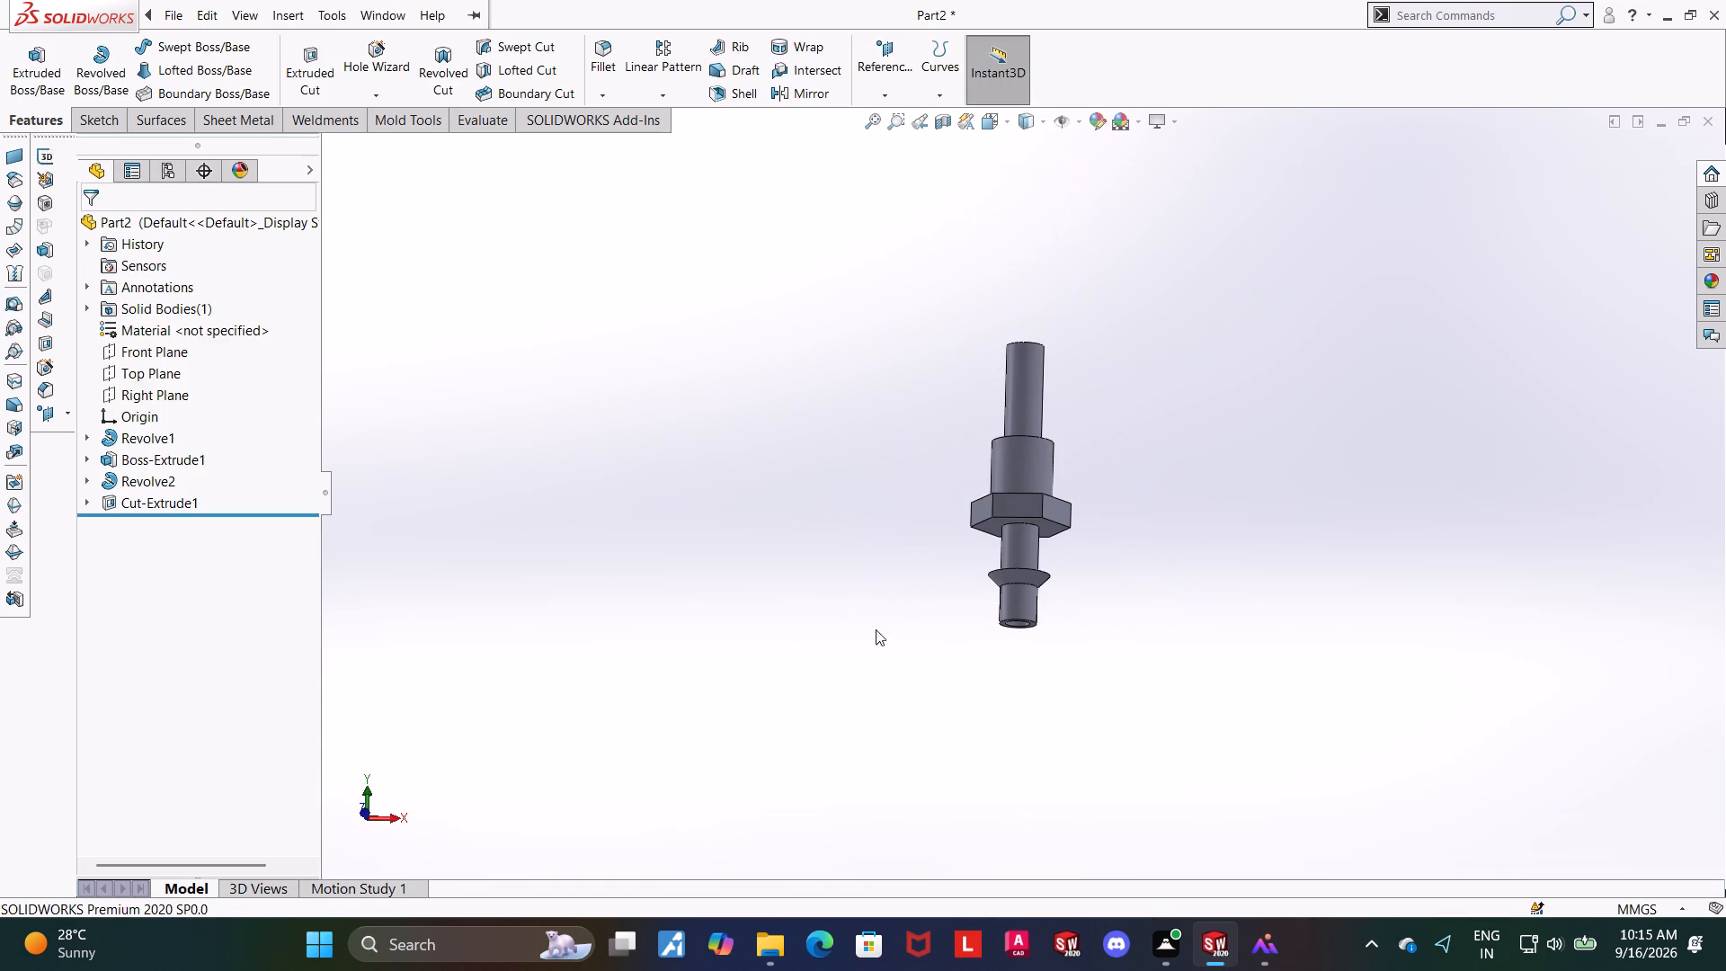
pyautogui.moveTo(1144, 639); pyautogui.dragTo(1151, 356, button='middle')
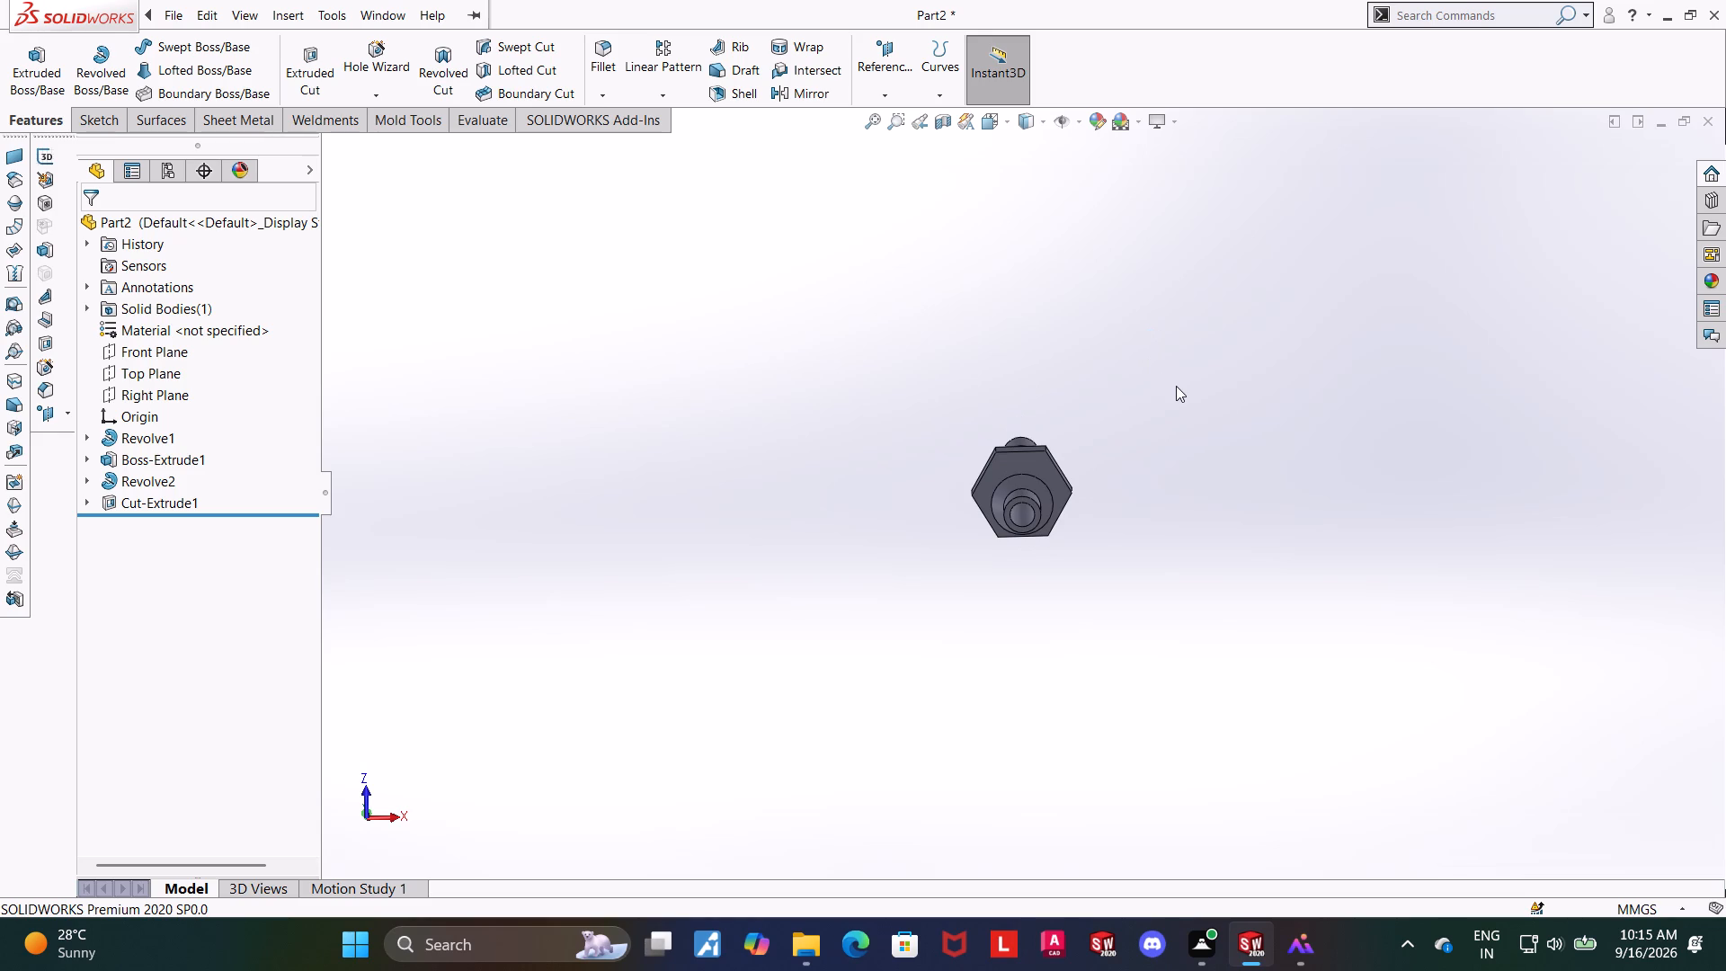
pyautogui.scroll(2, 1194, 348)
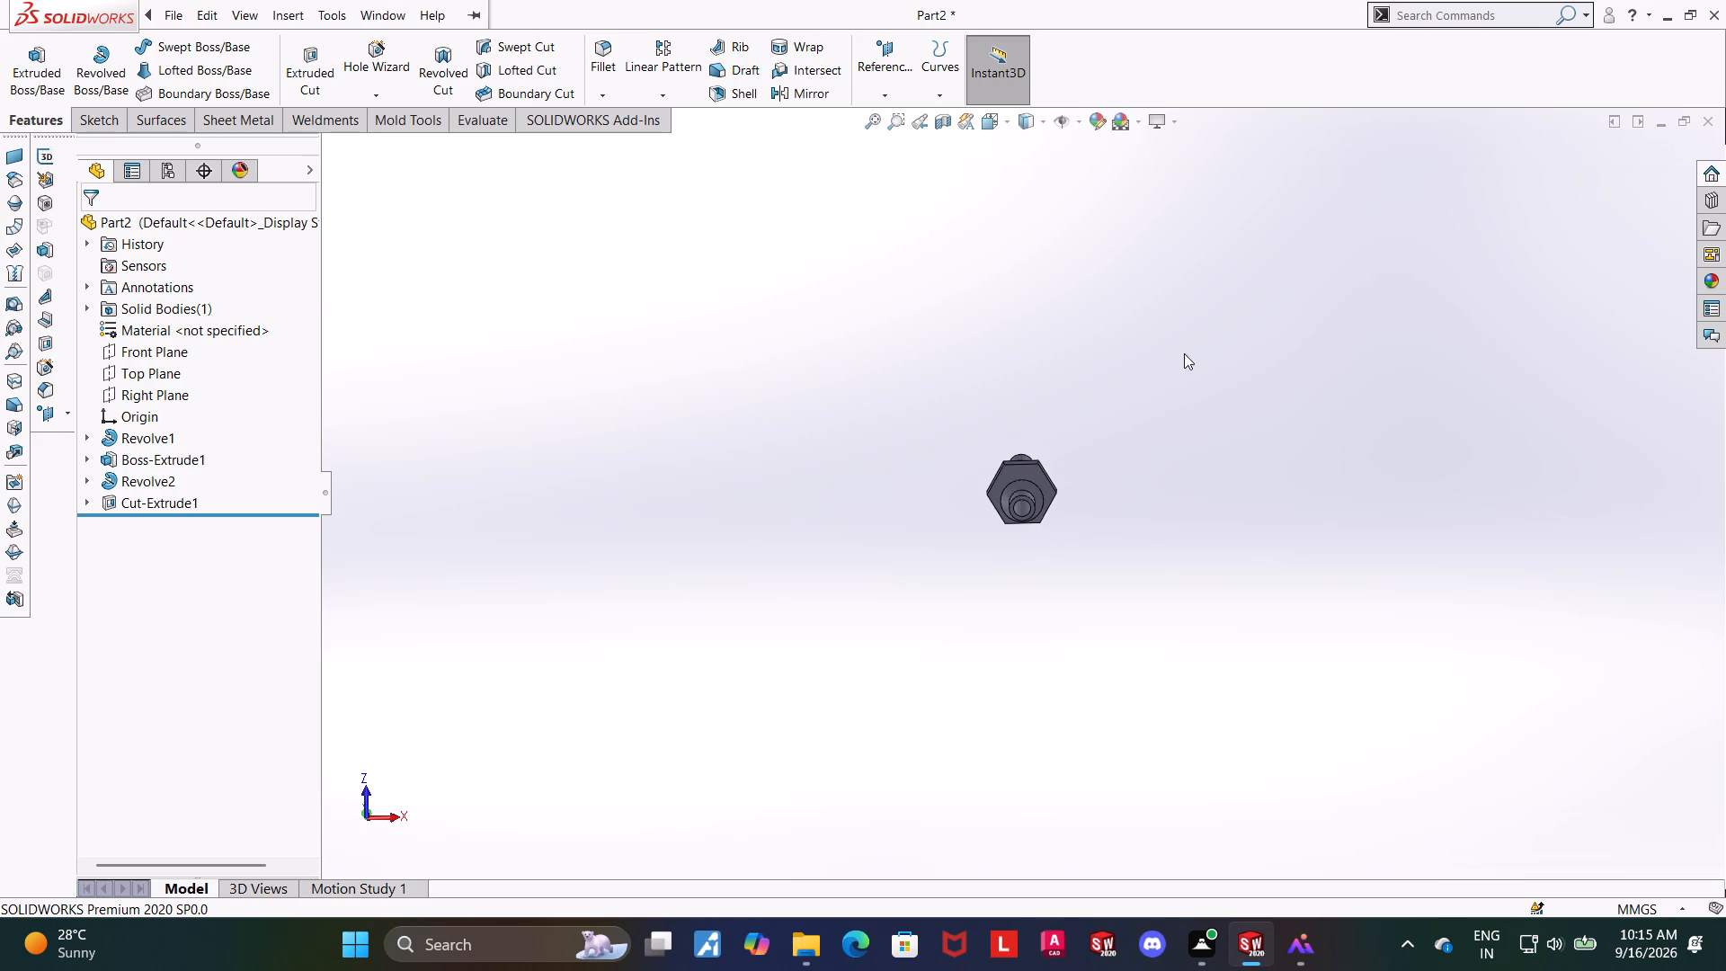
pyautogui.moveTo(1154, 382); pyautogui.dragTo(1106, 670, button='middle')
pyautogui.scroll(1, 1152, 392)
pyautogui.scroll(-3, 1045, 458)
pyautogui.moveTo(1074, 516); pyautogui.dragTo(1095, 624, button='middle')
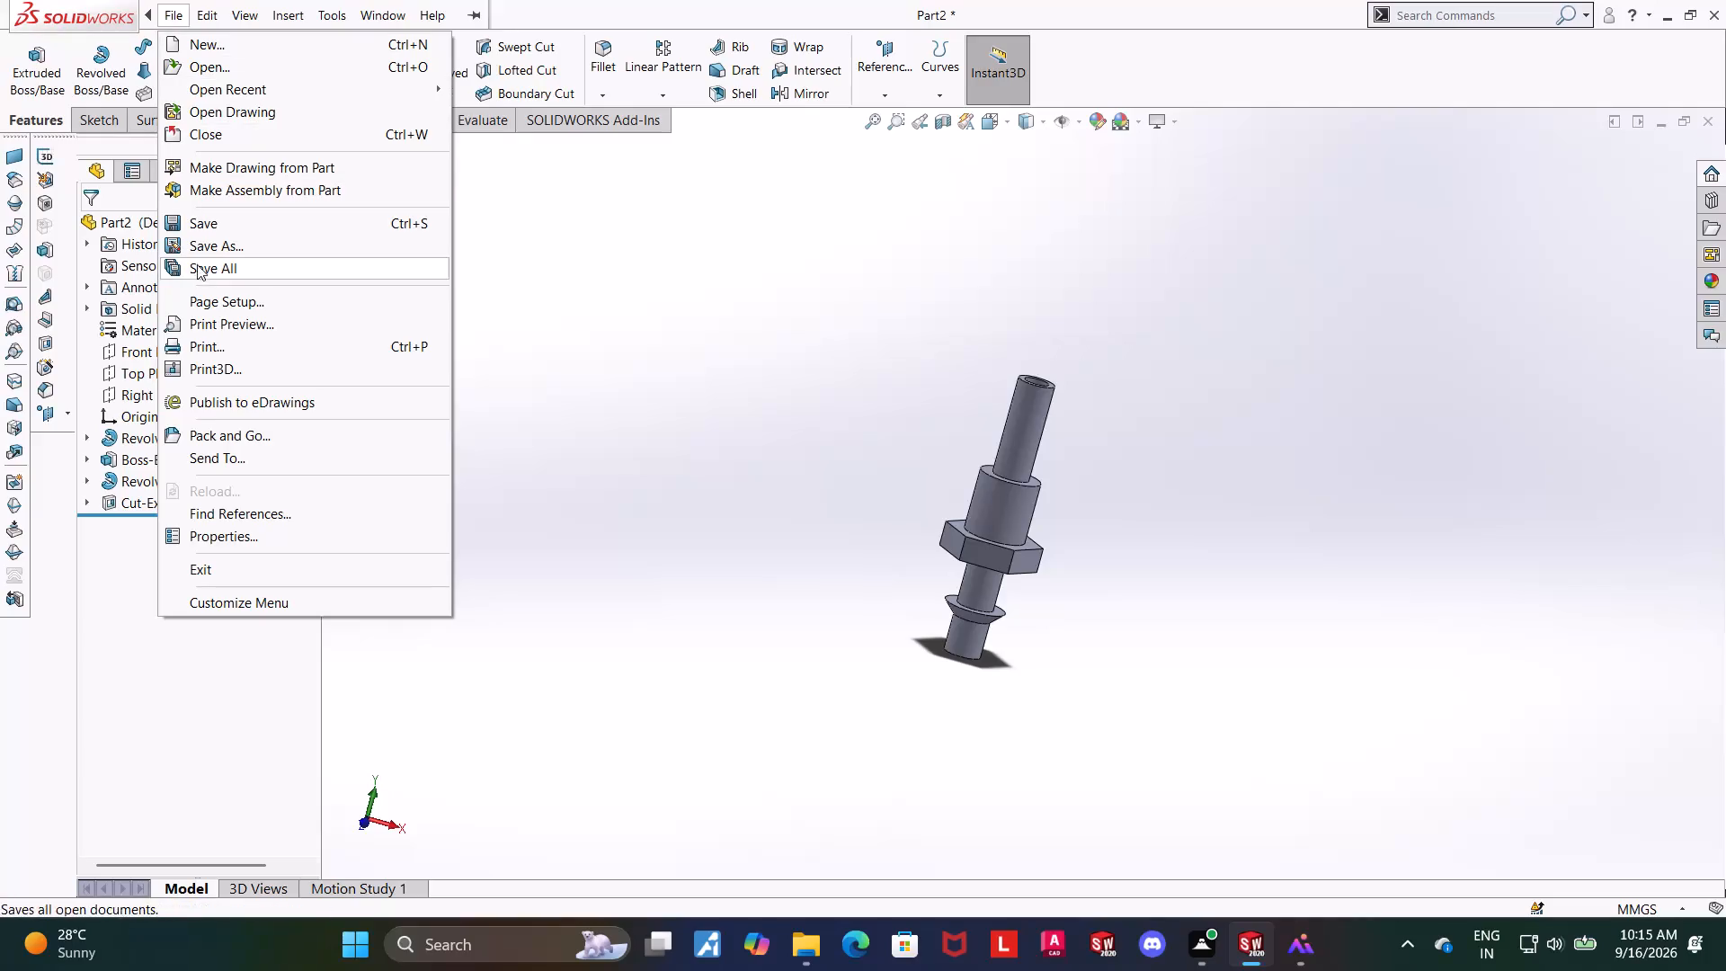
# Save the part as "Pipe fuel inlet" in Downloads, checking the name against the assembly drawing's parts list.
pyautogui.click(209, 256)
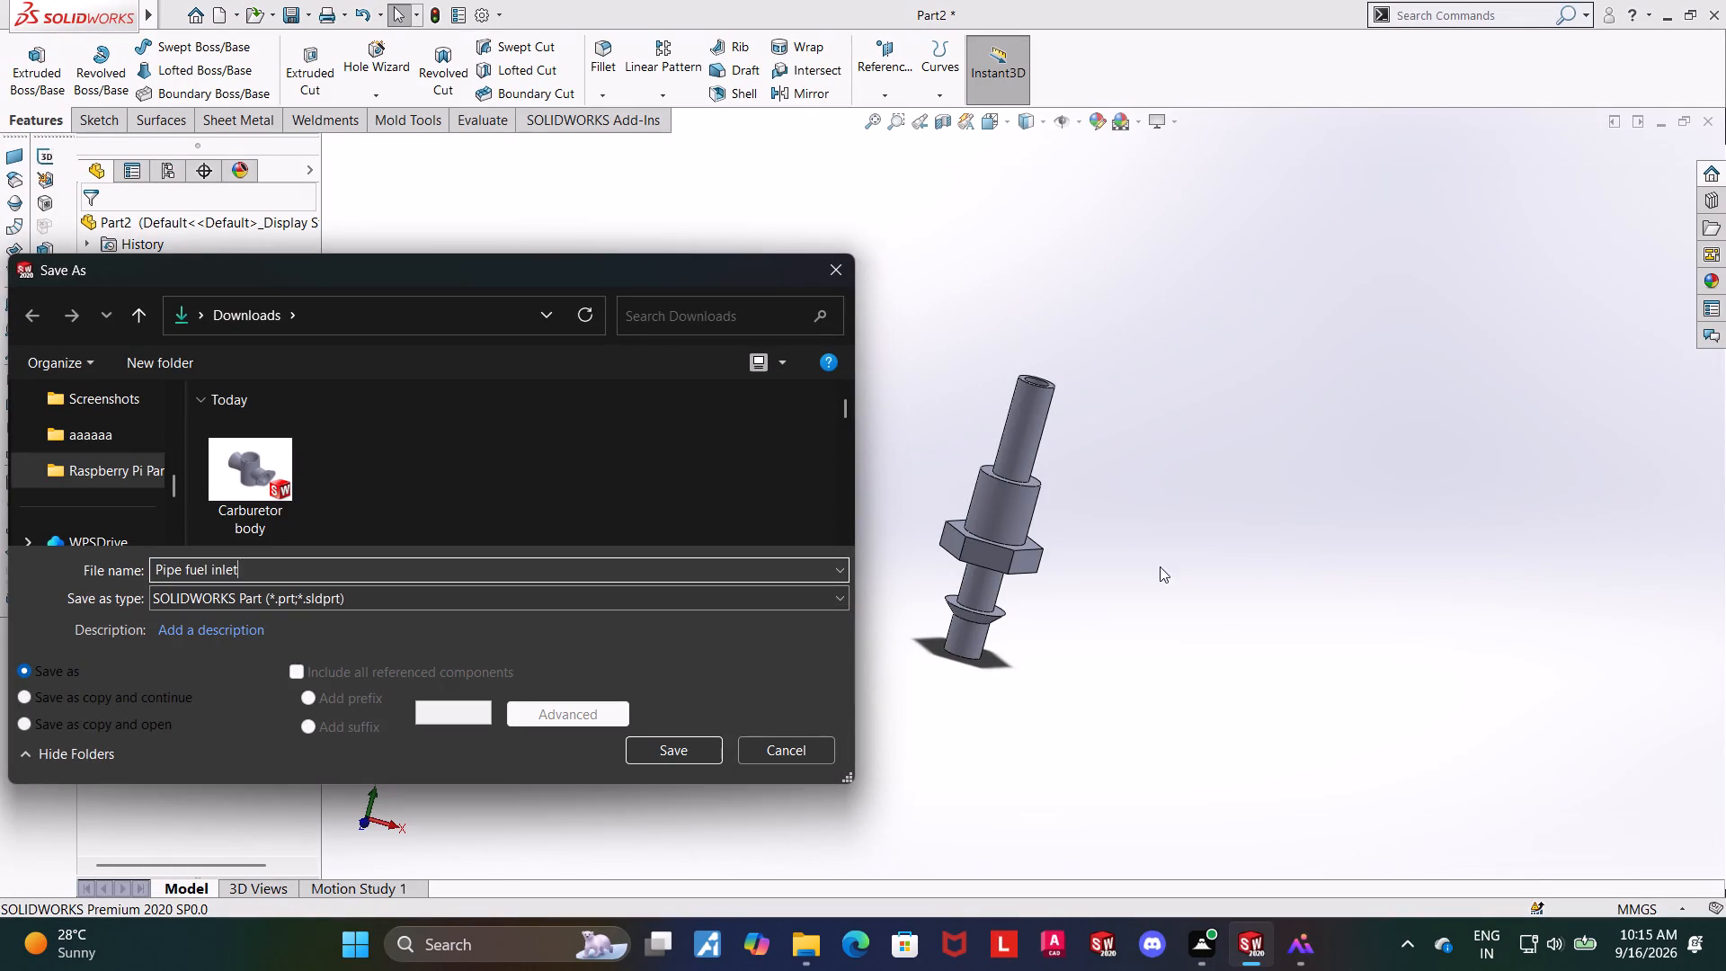
pyautogui.click(1305, 953)
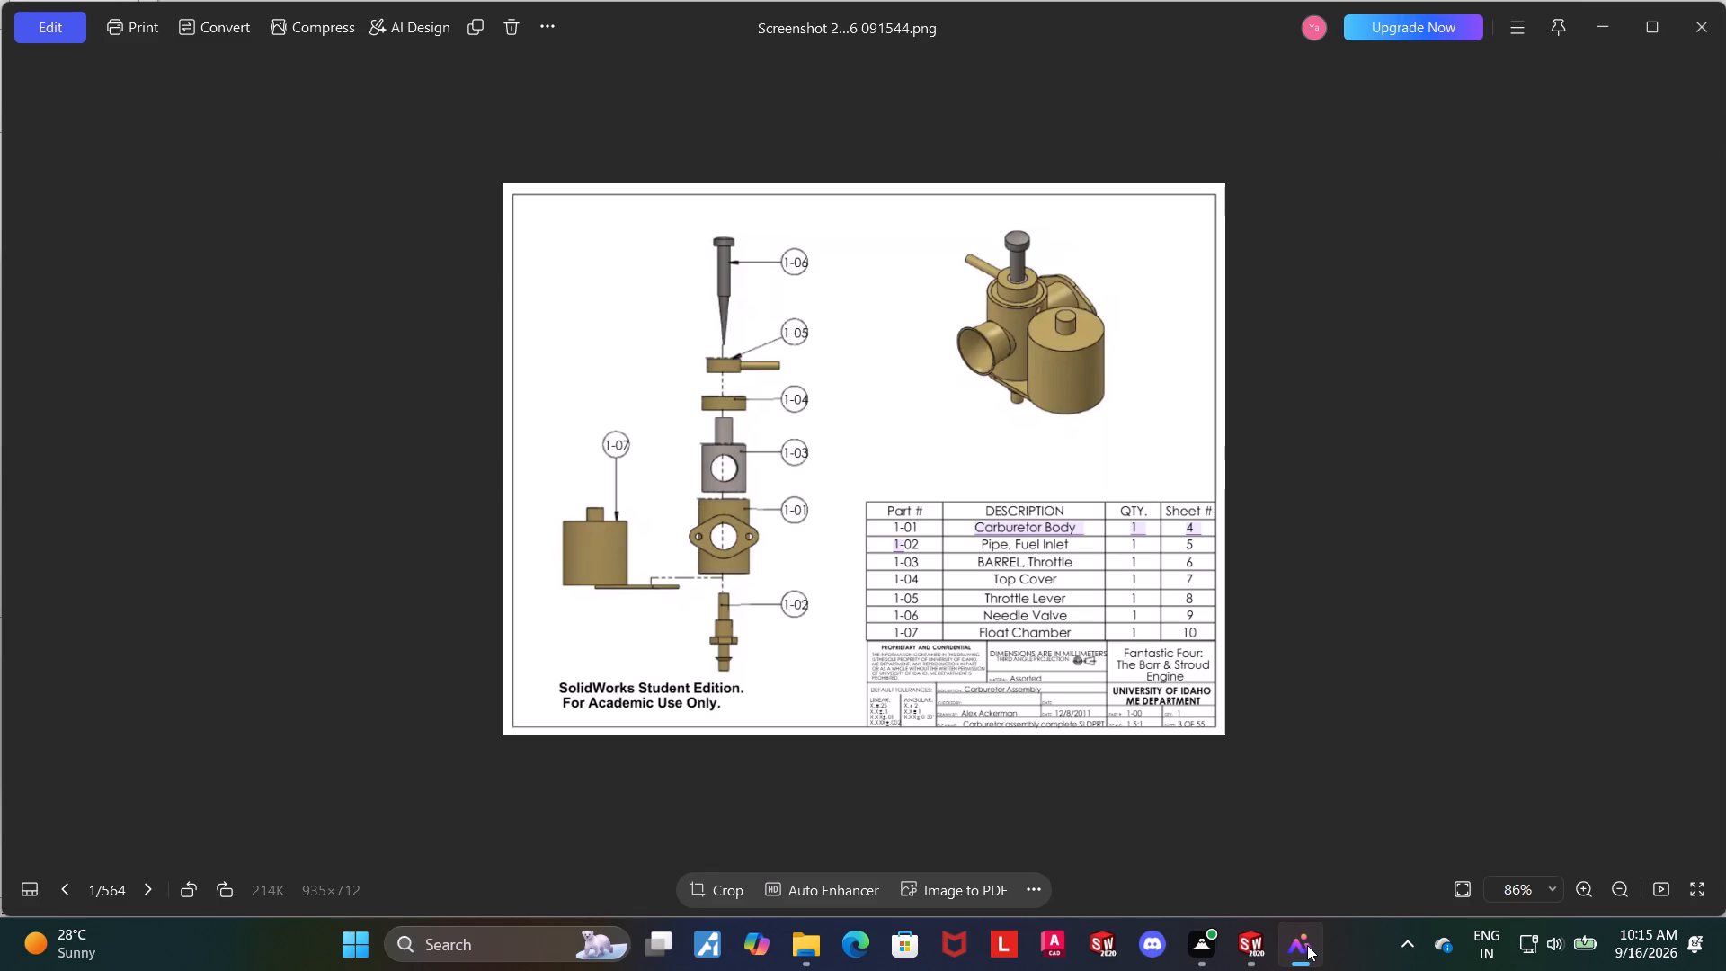
pyautogui.click(1307, 945)
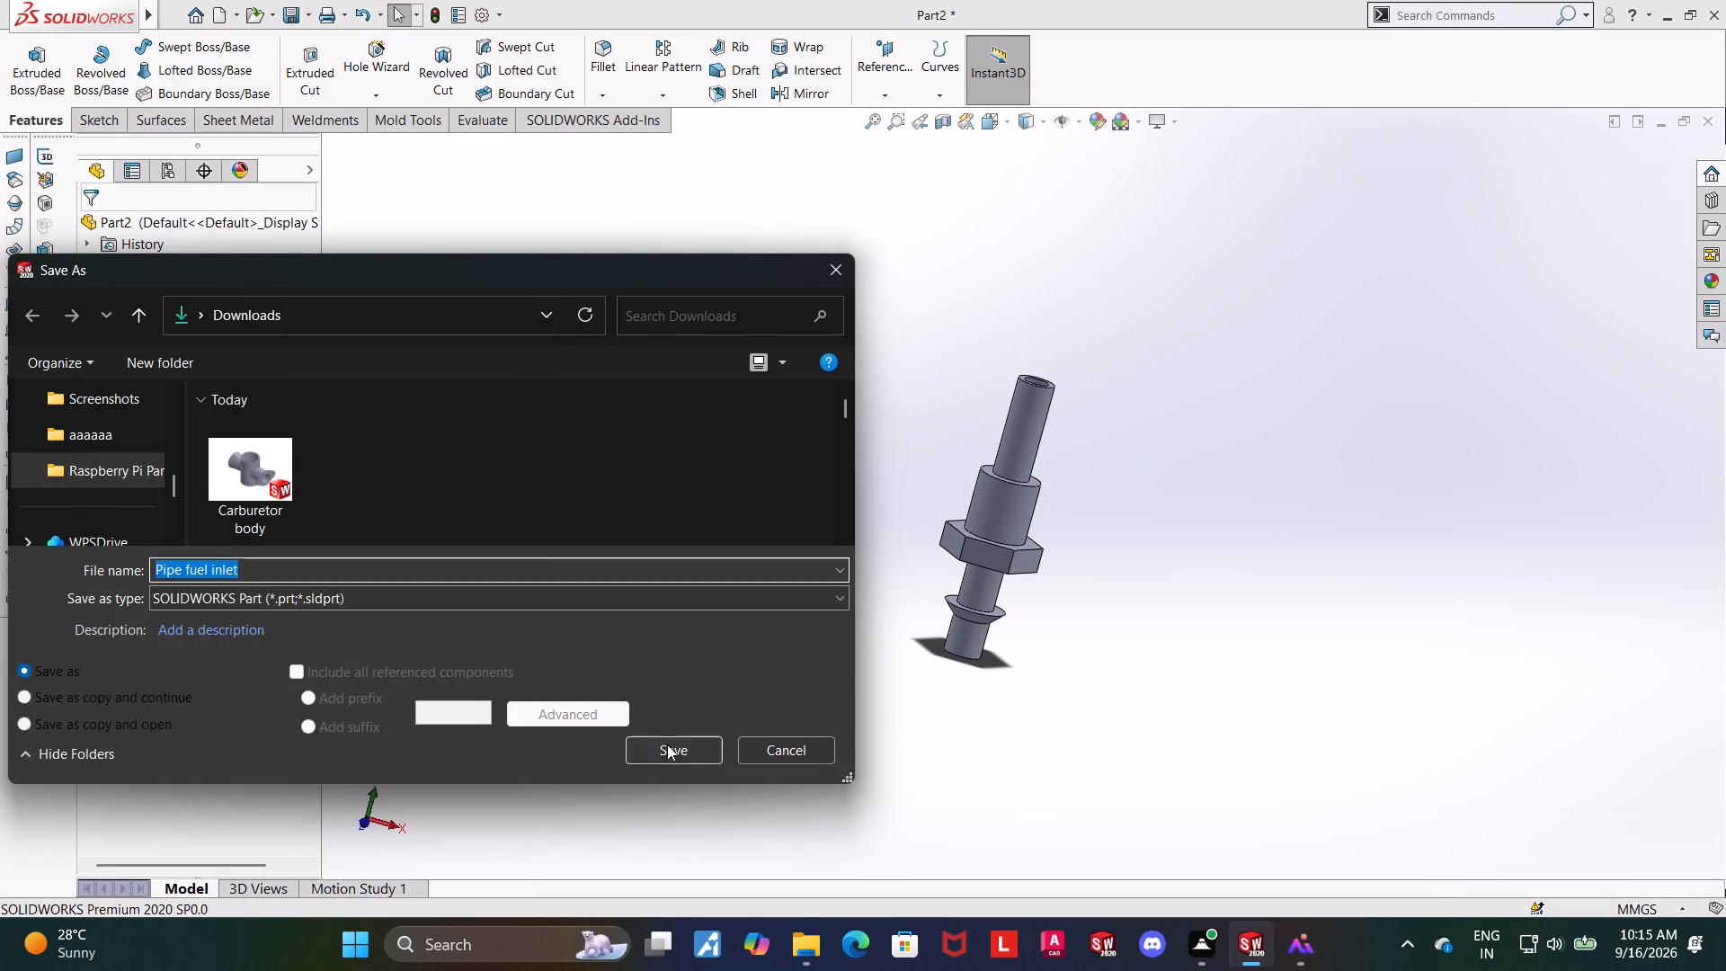
pyautogui.click(672, 754)
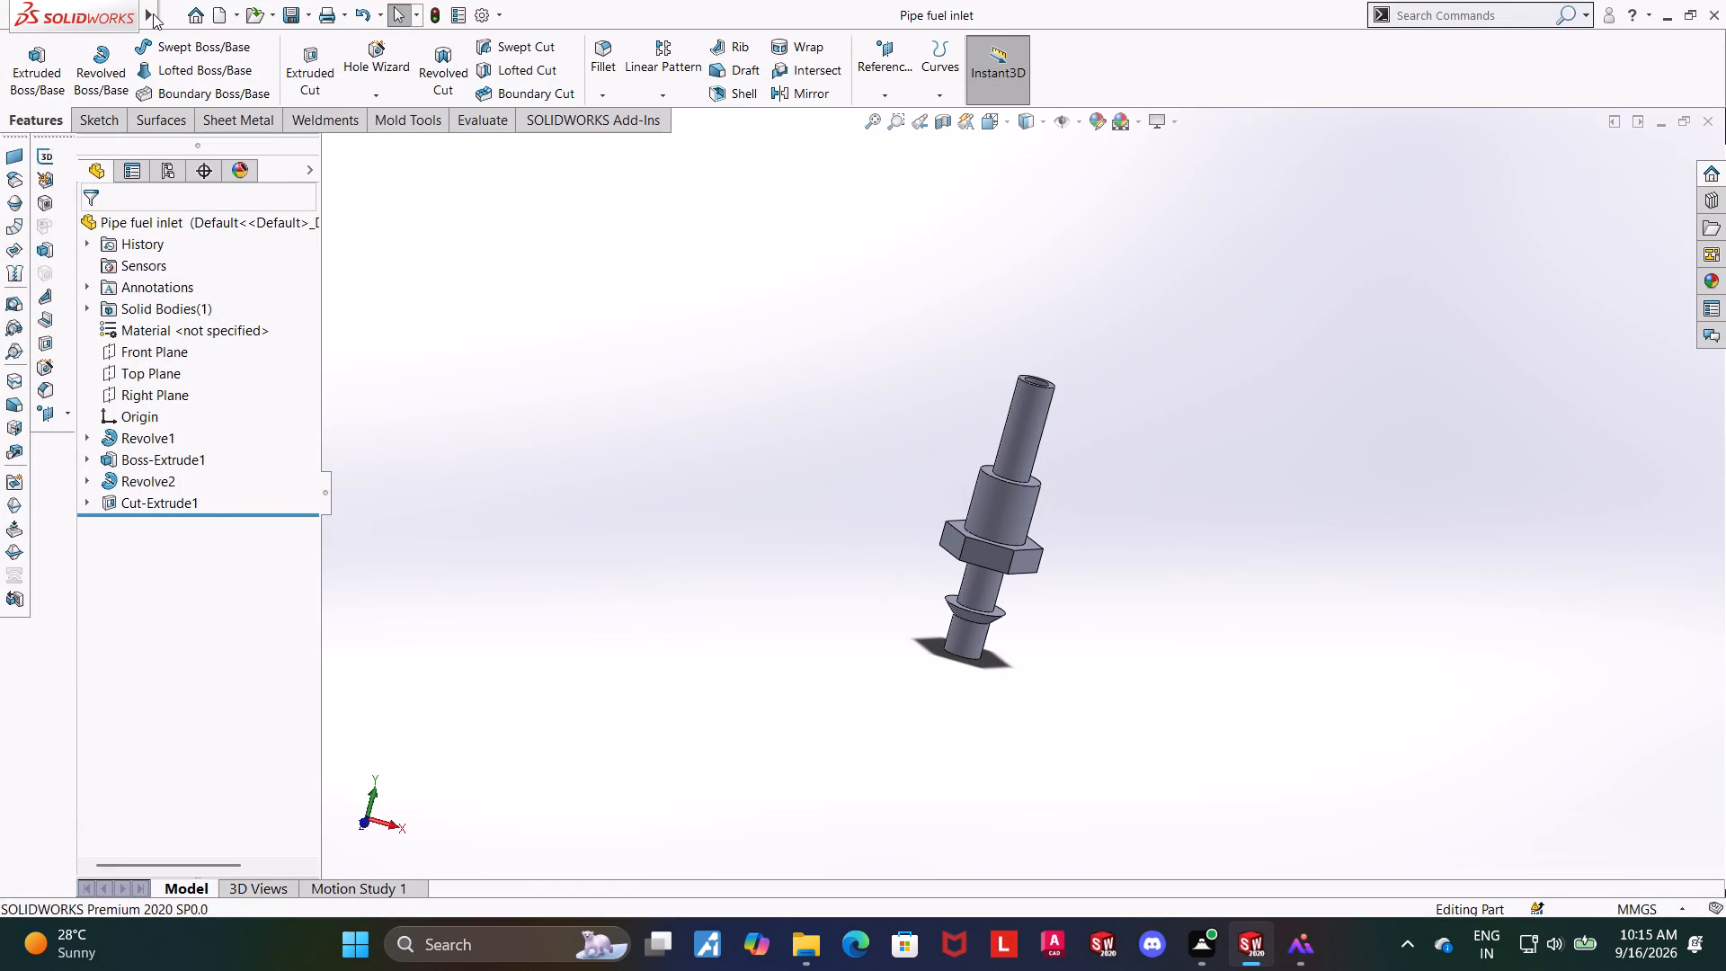
# Save a copy of the part as a PDF named "Pipe fuel inlet" in Downloads.
pyautogui.click(226, 244)
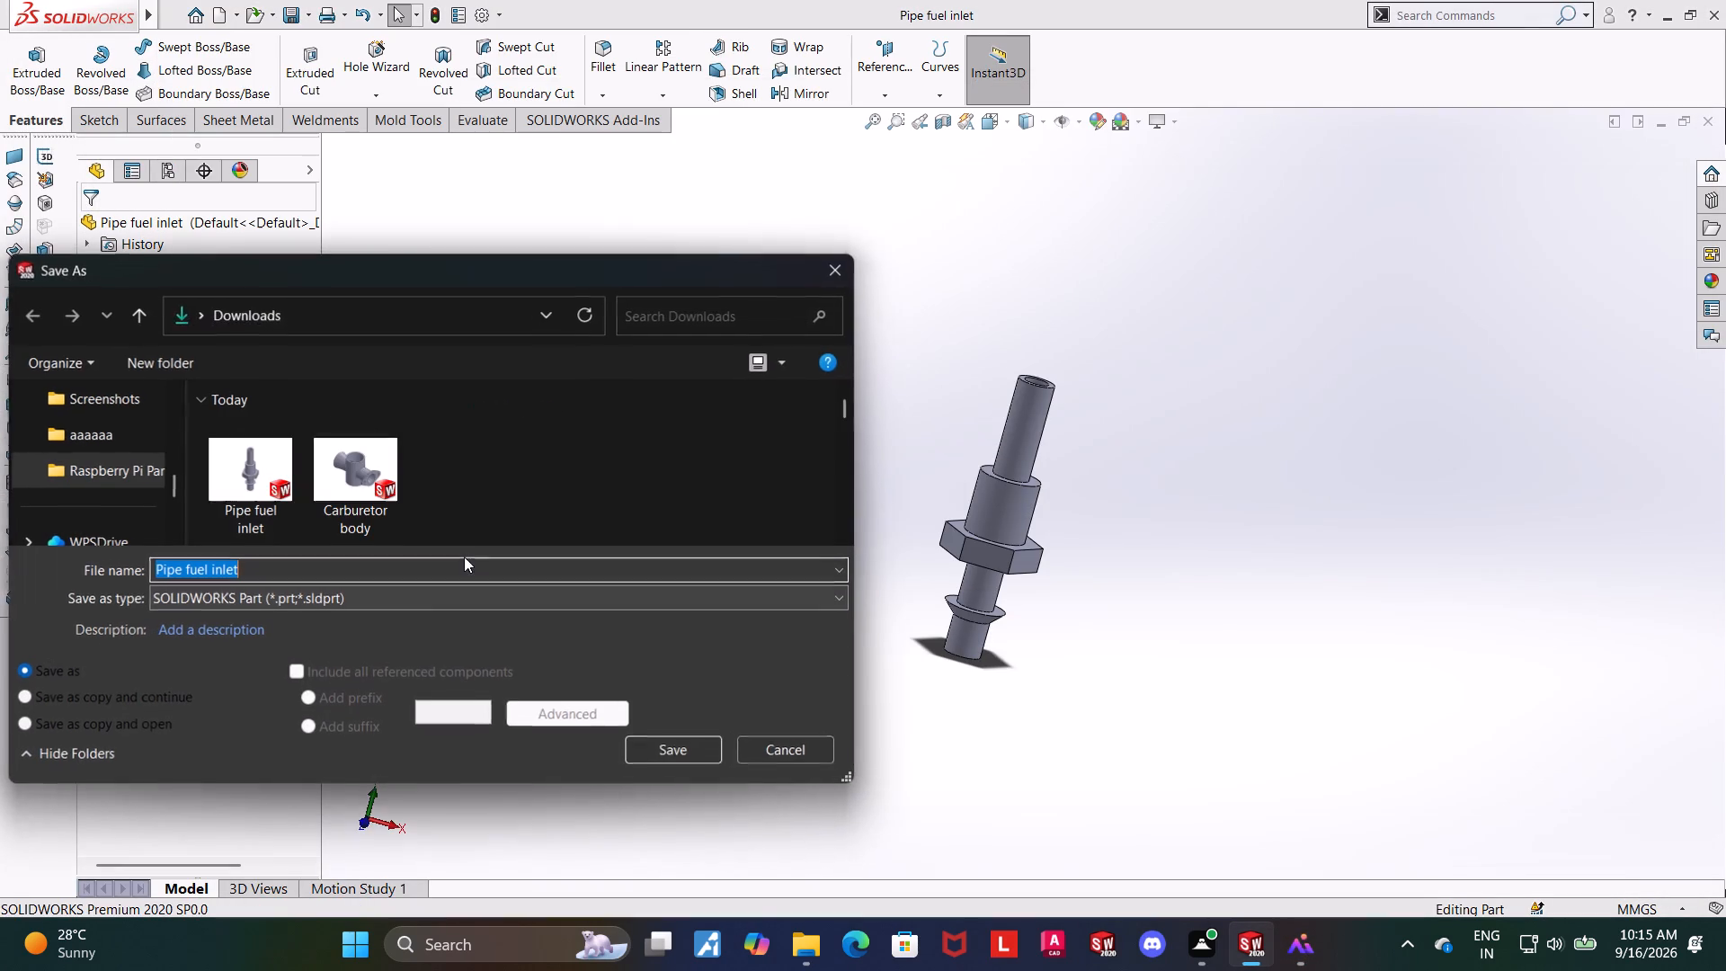
pyautogui.click(430, 602)
pyautogui.click(401, 185)
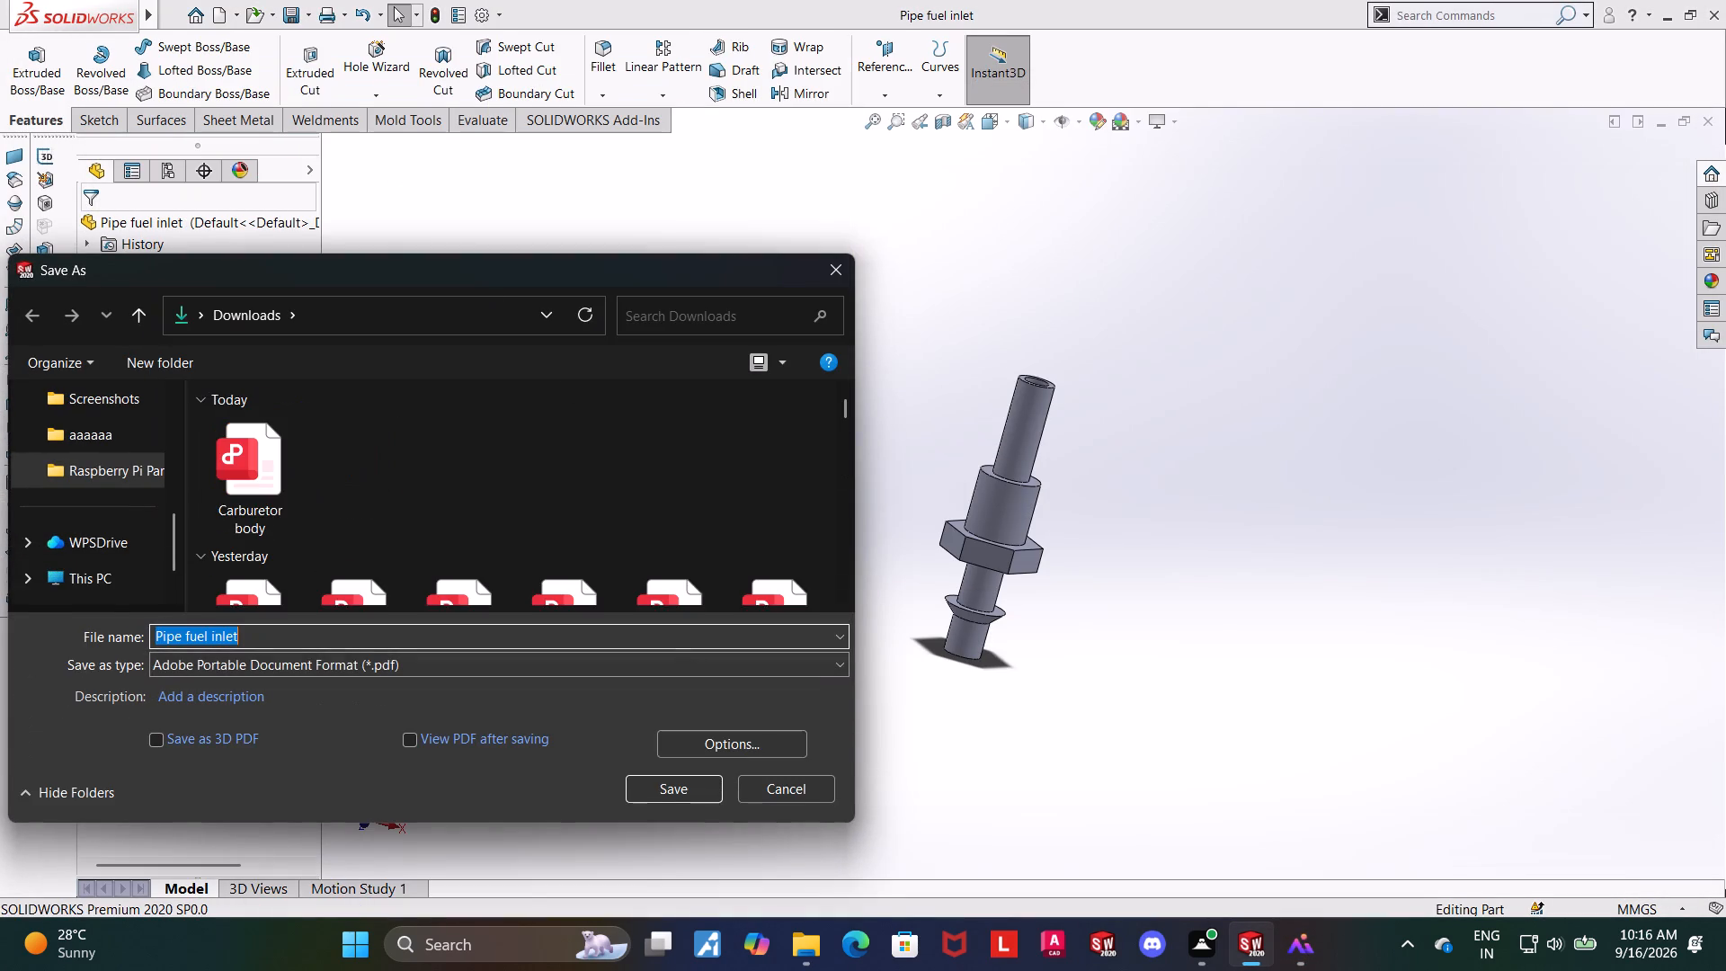
pyautogui.click(667, 779)
# Create a new blank part document.
pyautogui.click(188, 47)
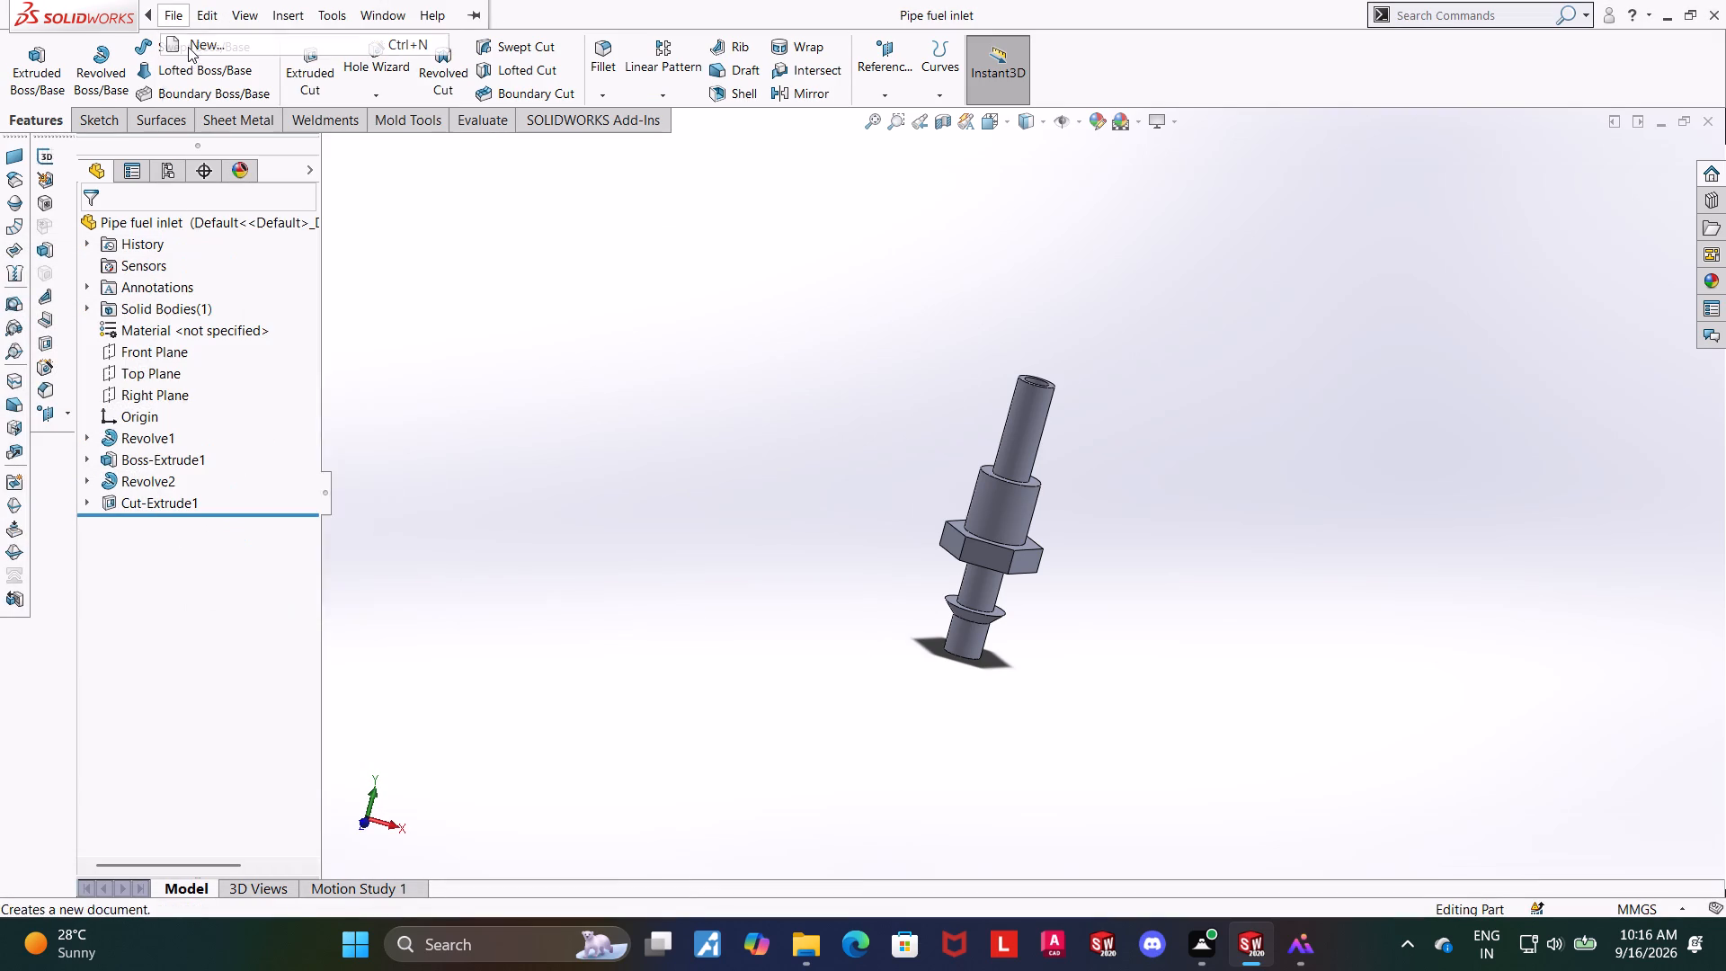
pyautogui.doubleClick(448, 444)
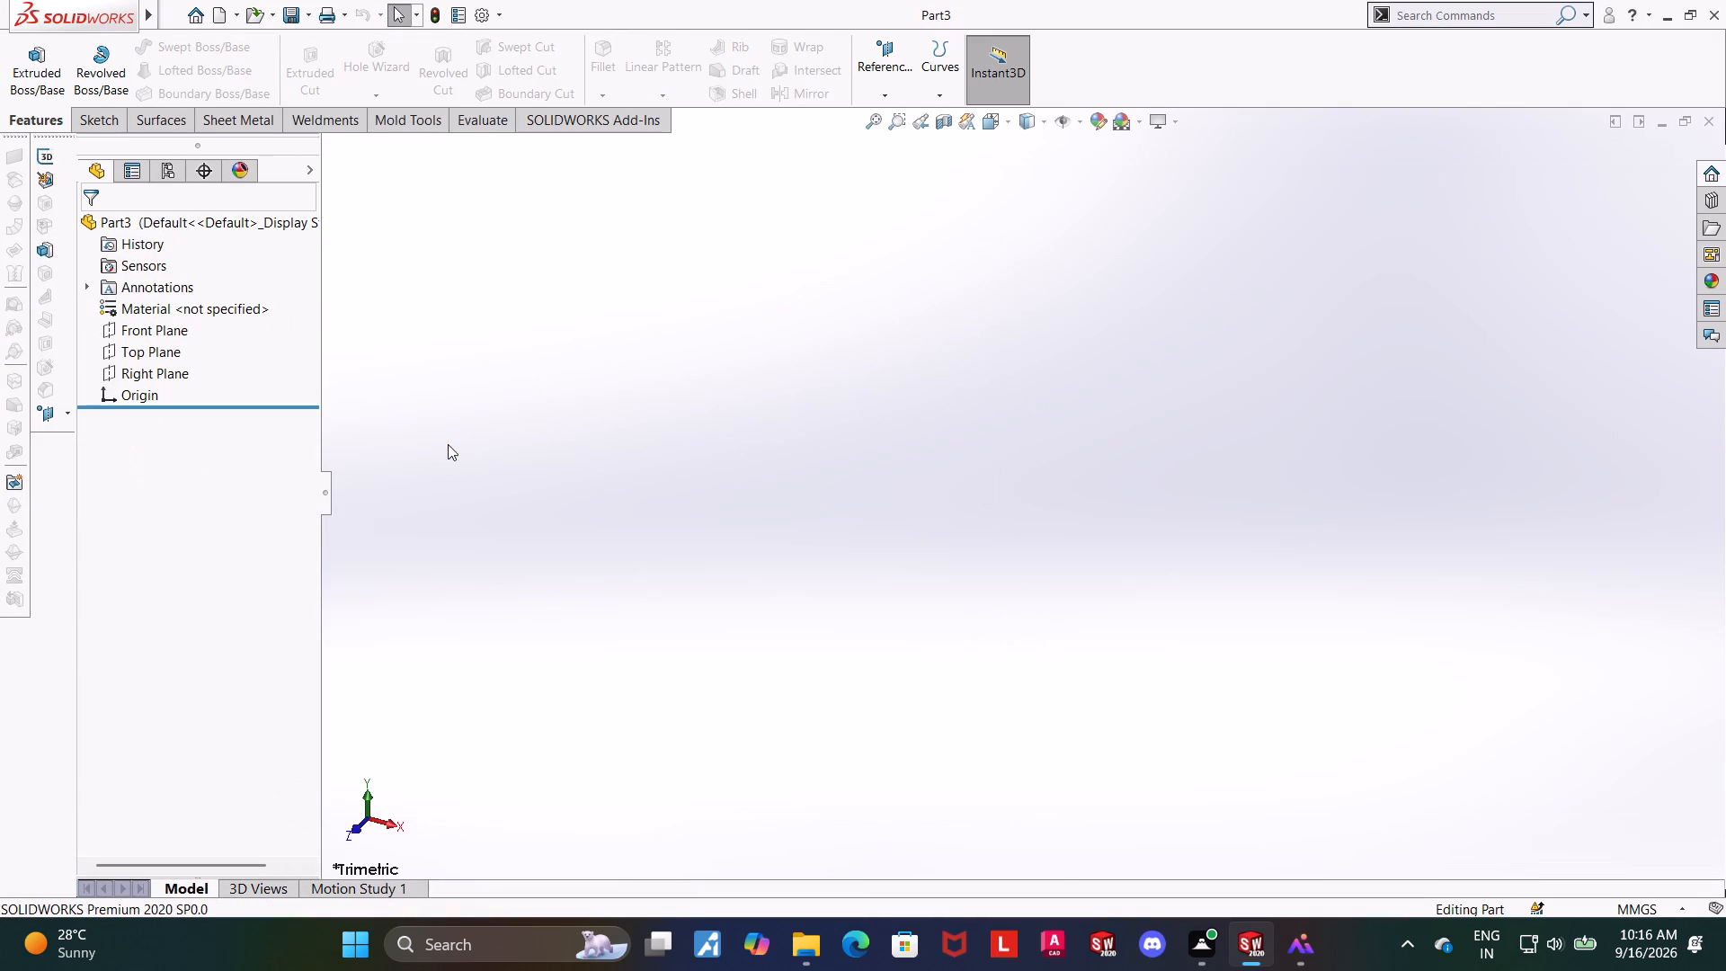
# Consult the assembly drawing, then sketch a closed stepped half-profile from the origin on the Front Plane, about 92 mm high and 43 mm wide.
pyautogui.click(1294, 940)
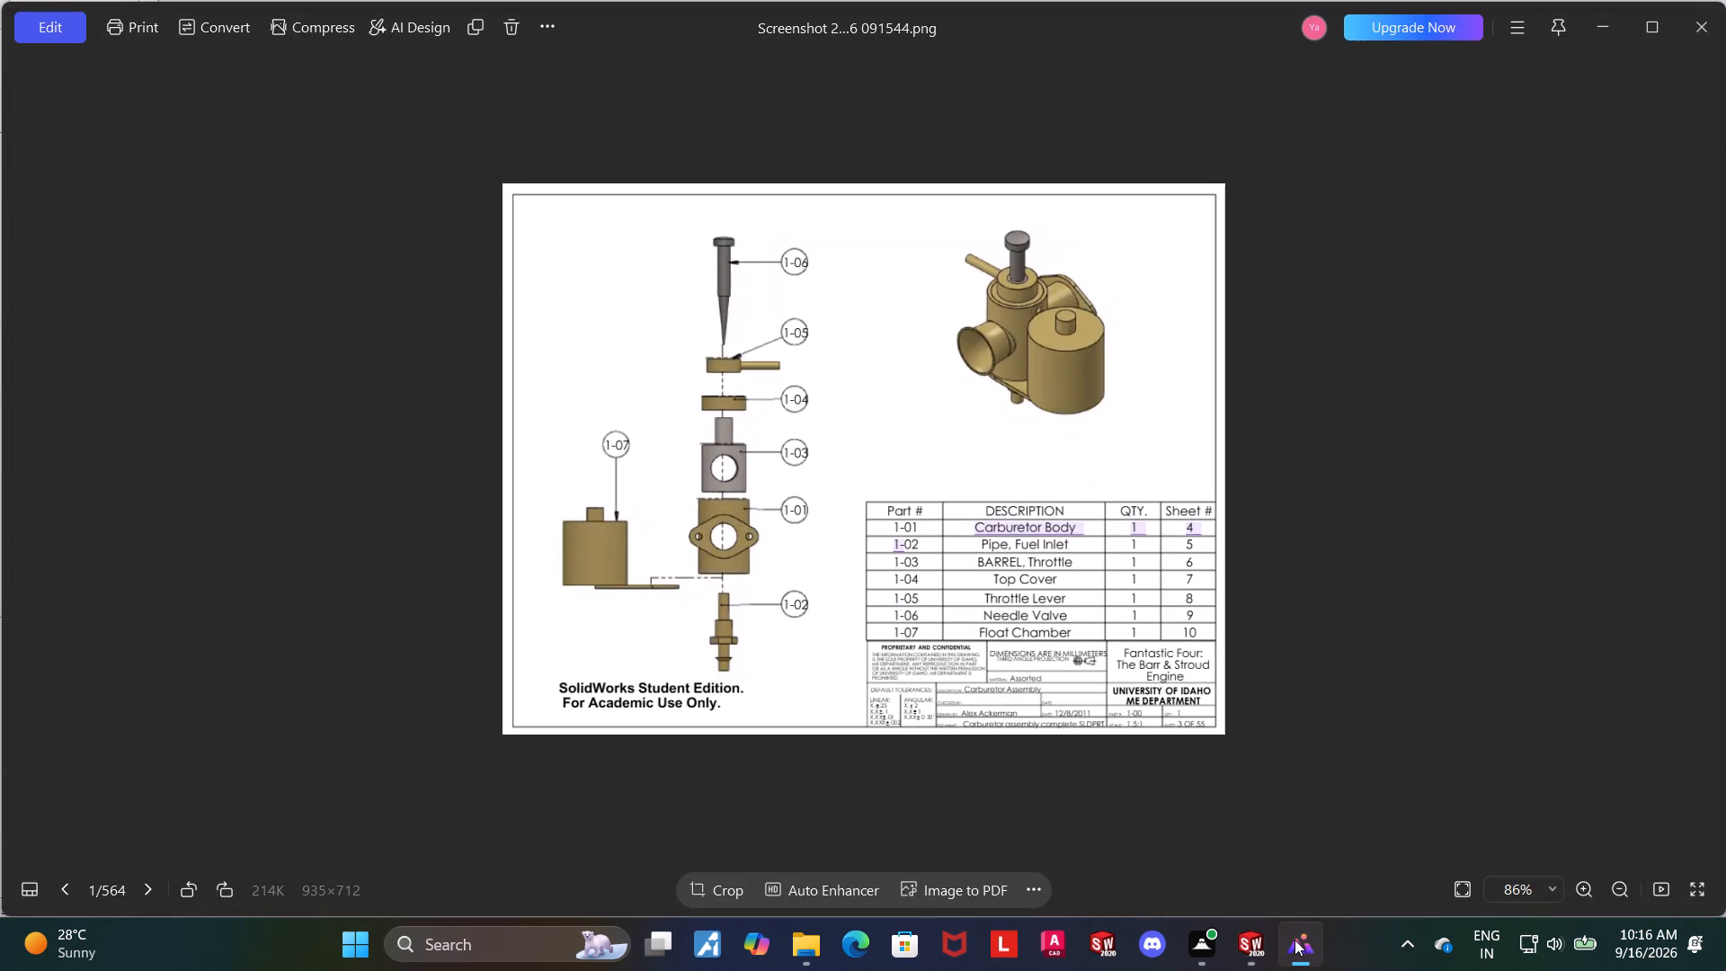
pyautogui.click(1294, 940)
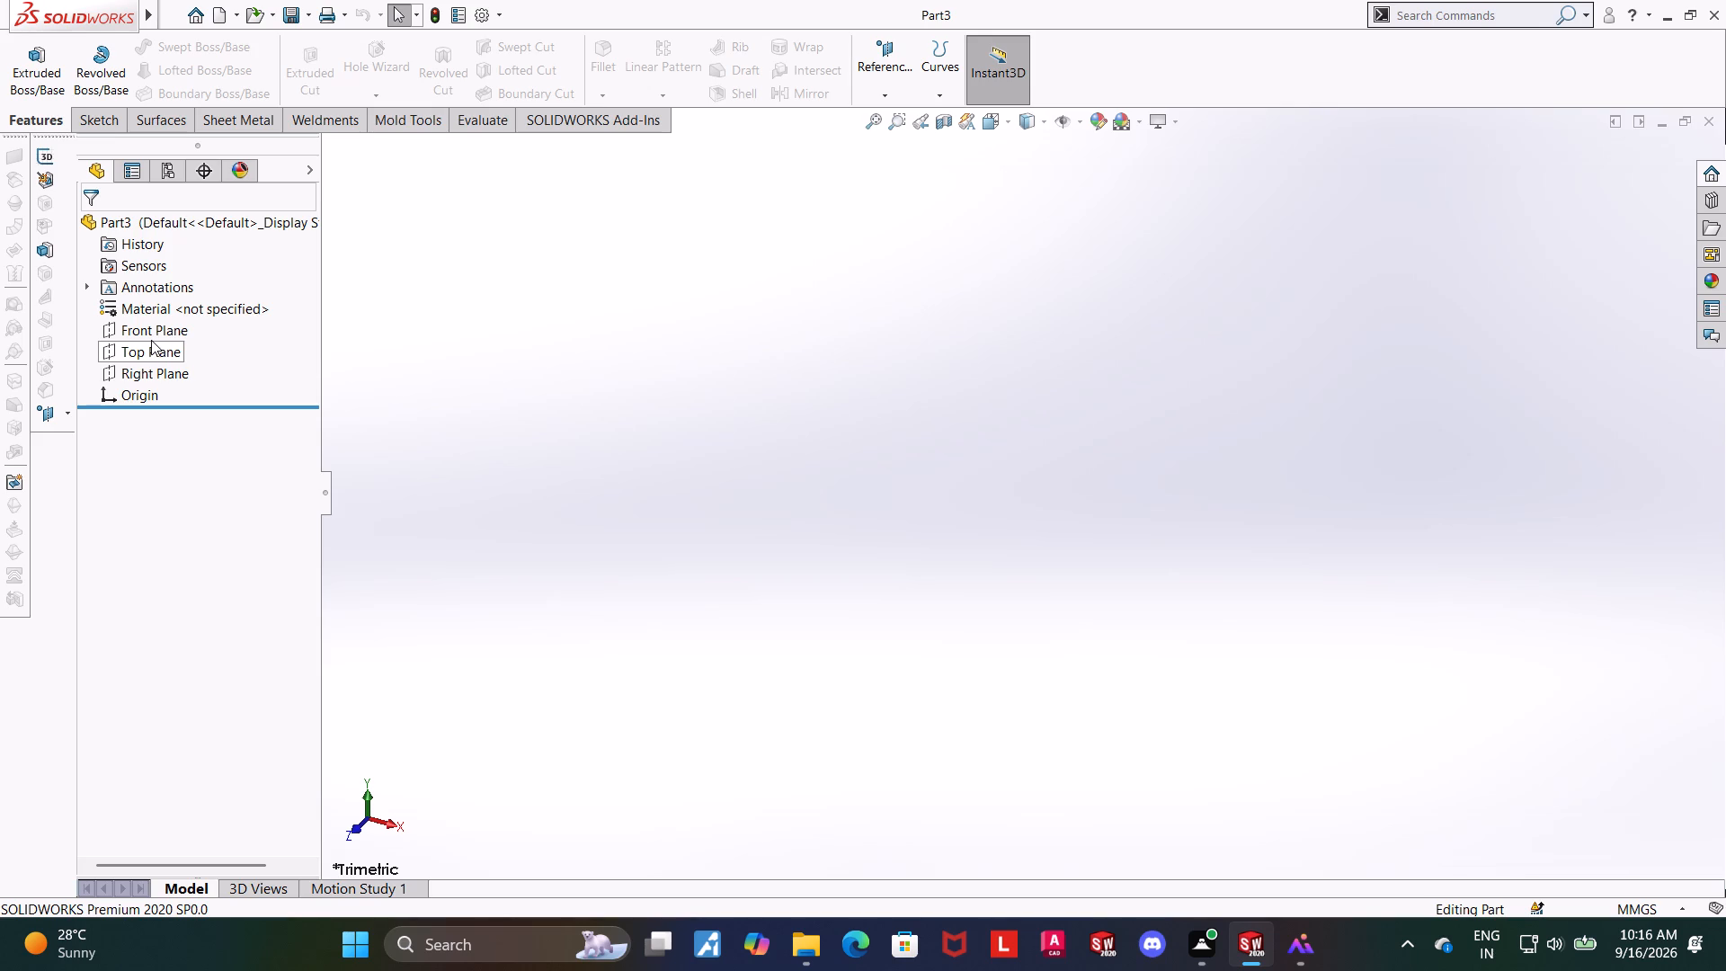
pyautogui.click(150, 340)
pyautogui.click(165, 309)
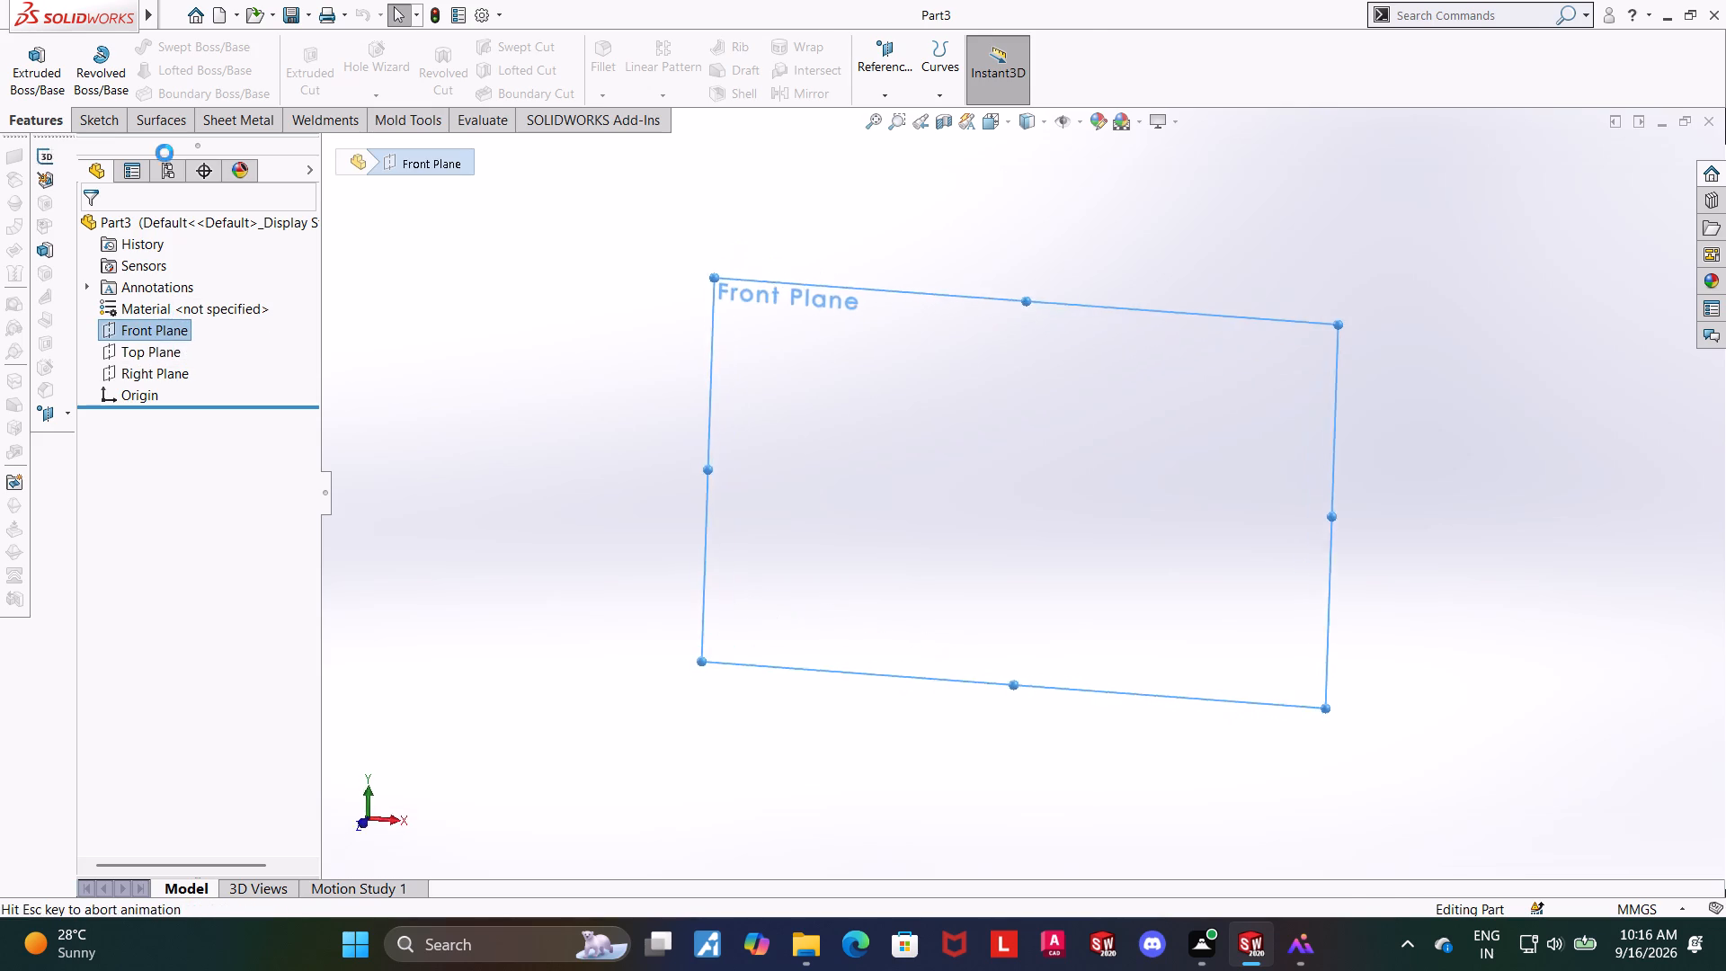
pyautogui.click(170, 48)
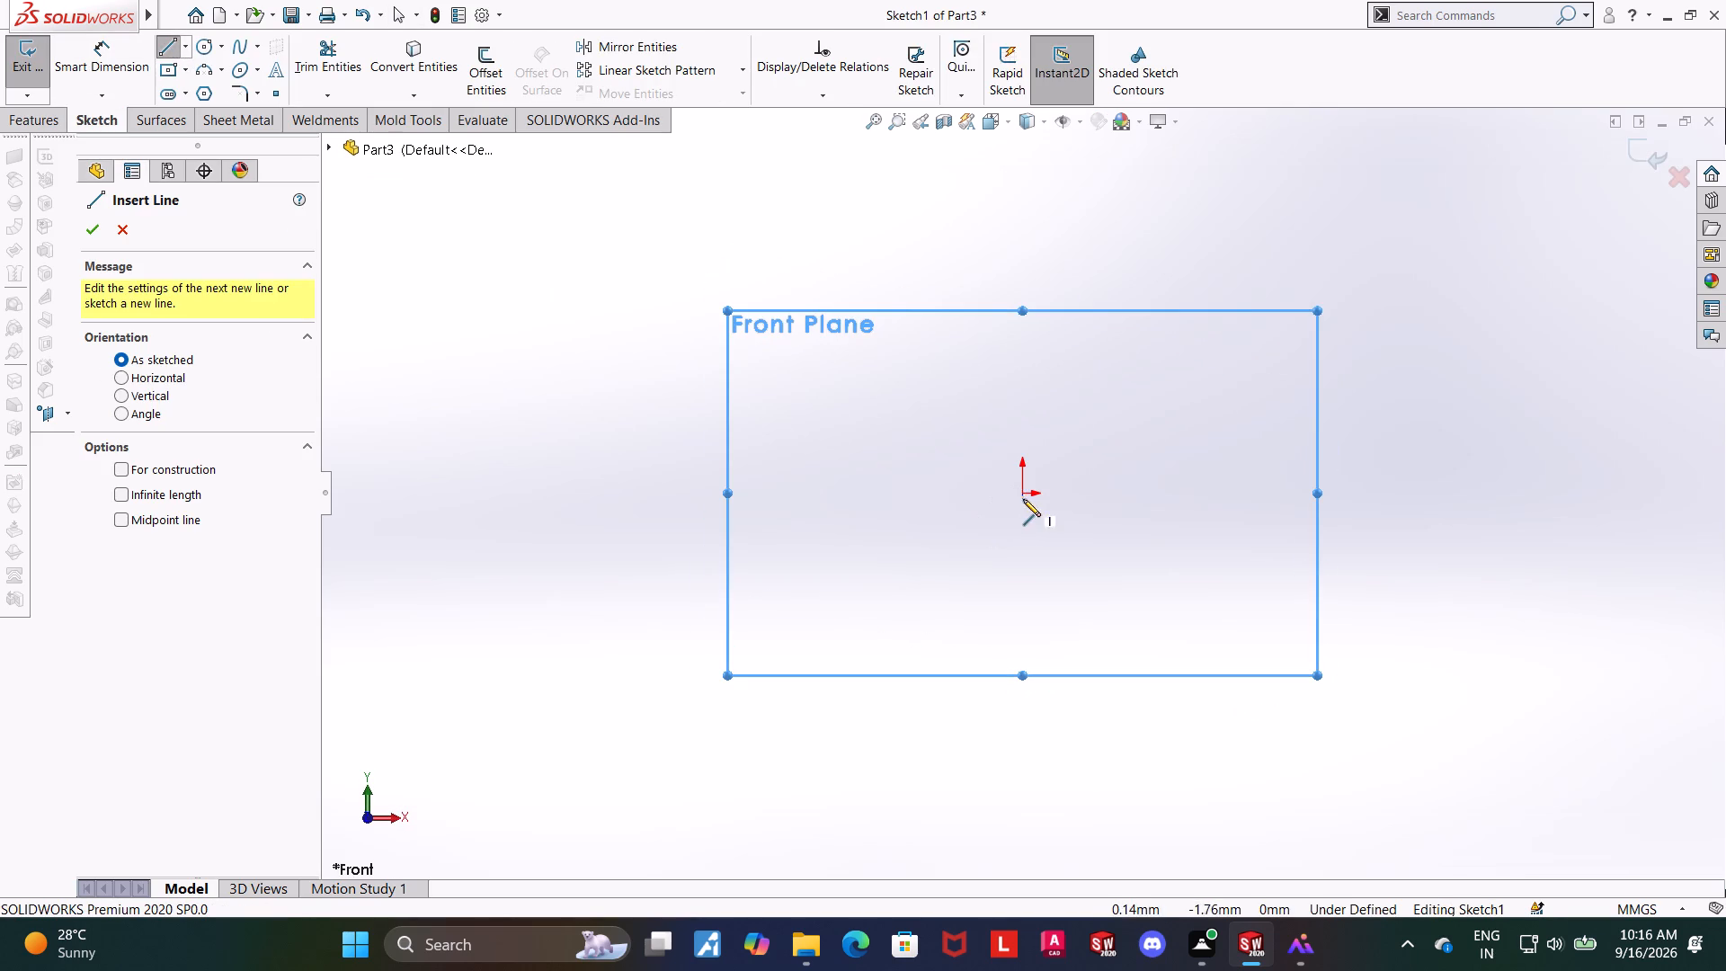
pyautogui.click(1022, 491)
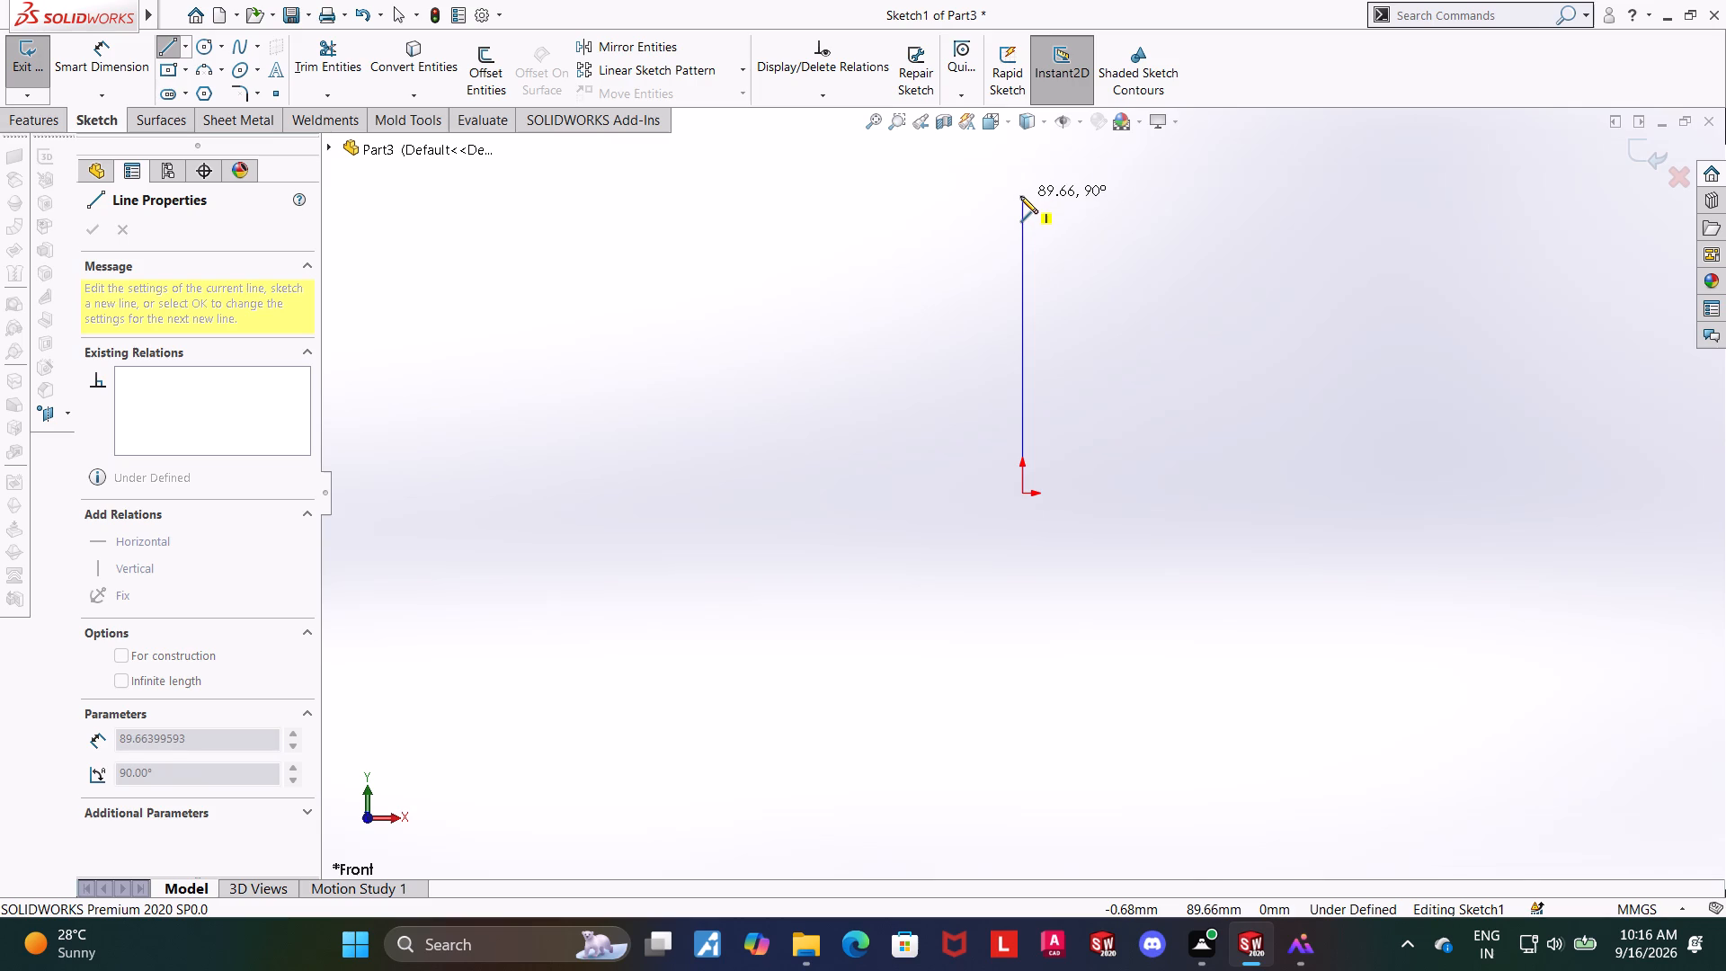
pyautogui.click(1020, 190)
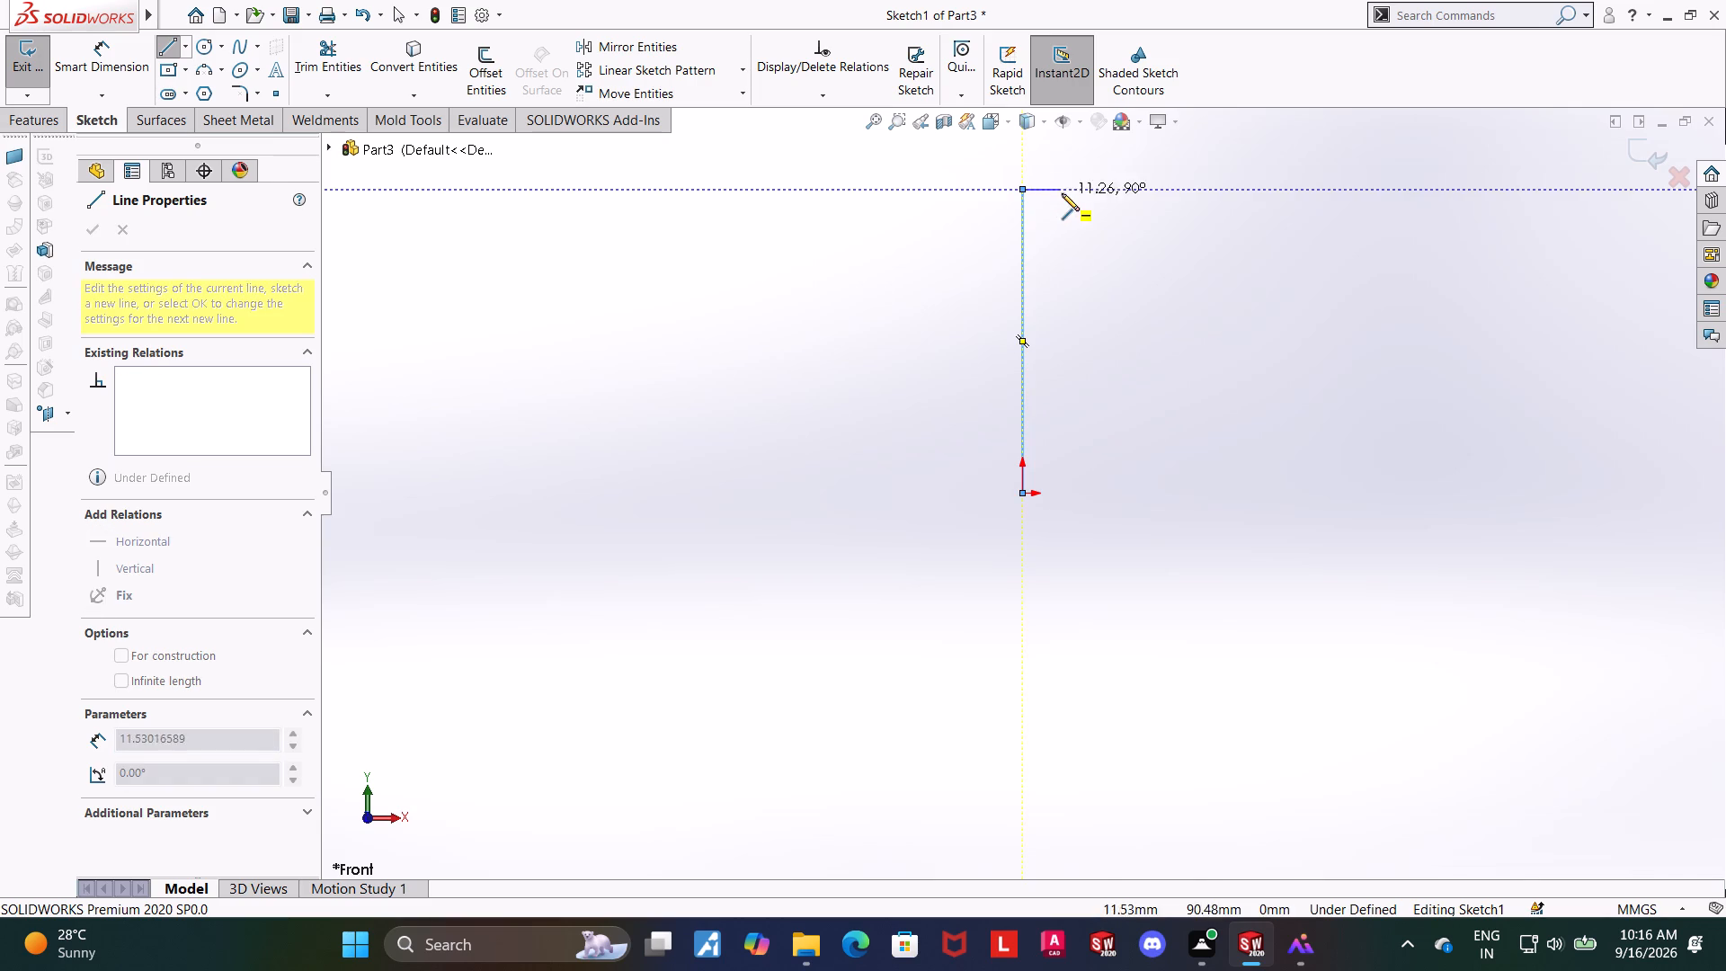
pyautogui.click(1064, 192)
pyautogui.click(1064, 288)
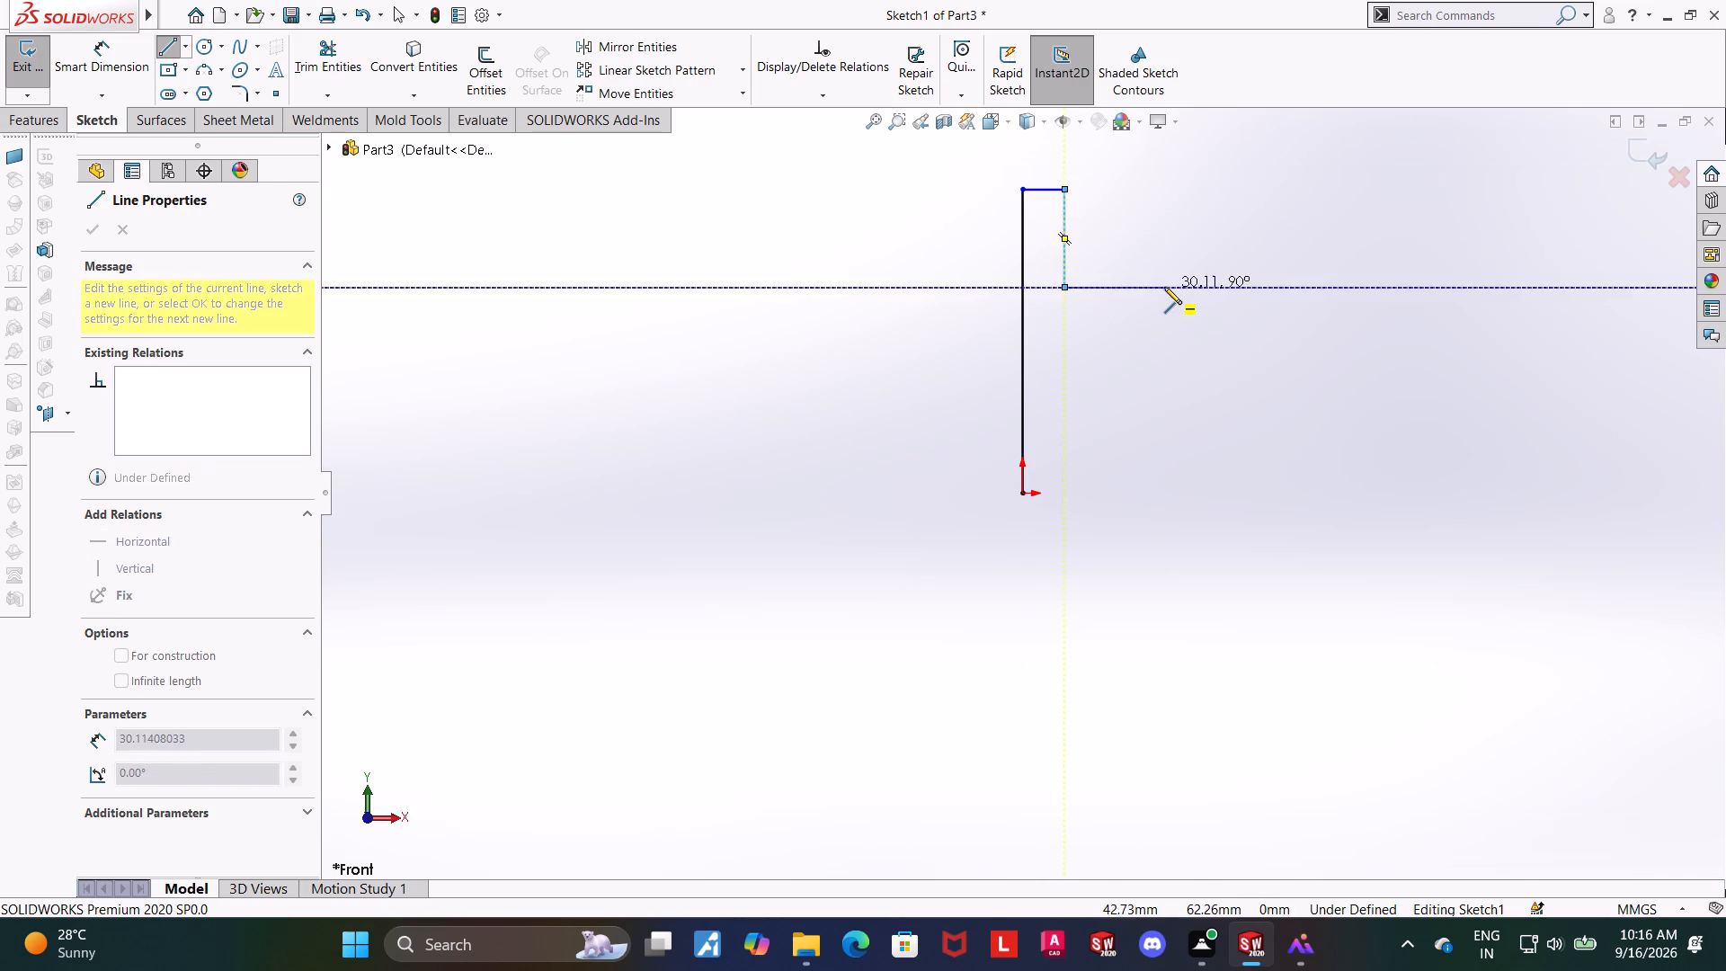
pyautogui.click(1164, 287)
pyautogui.click(1167, 495)
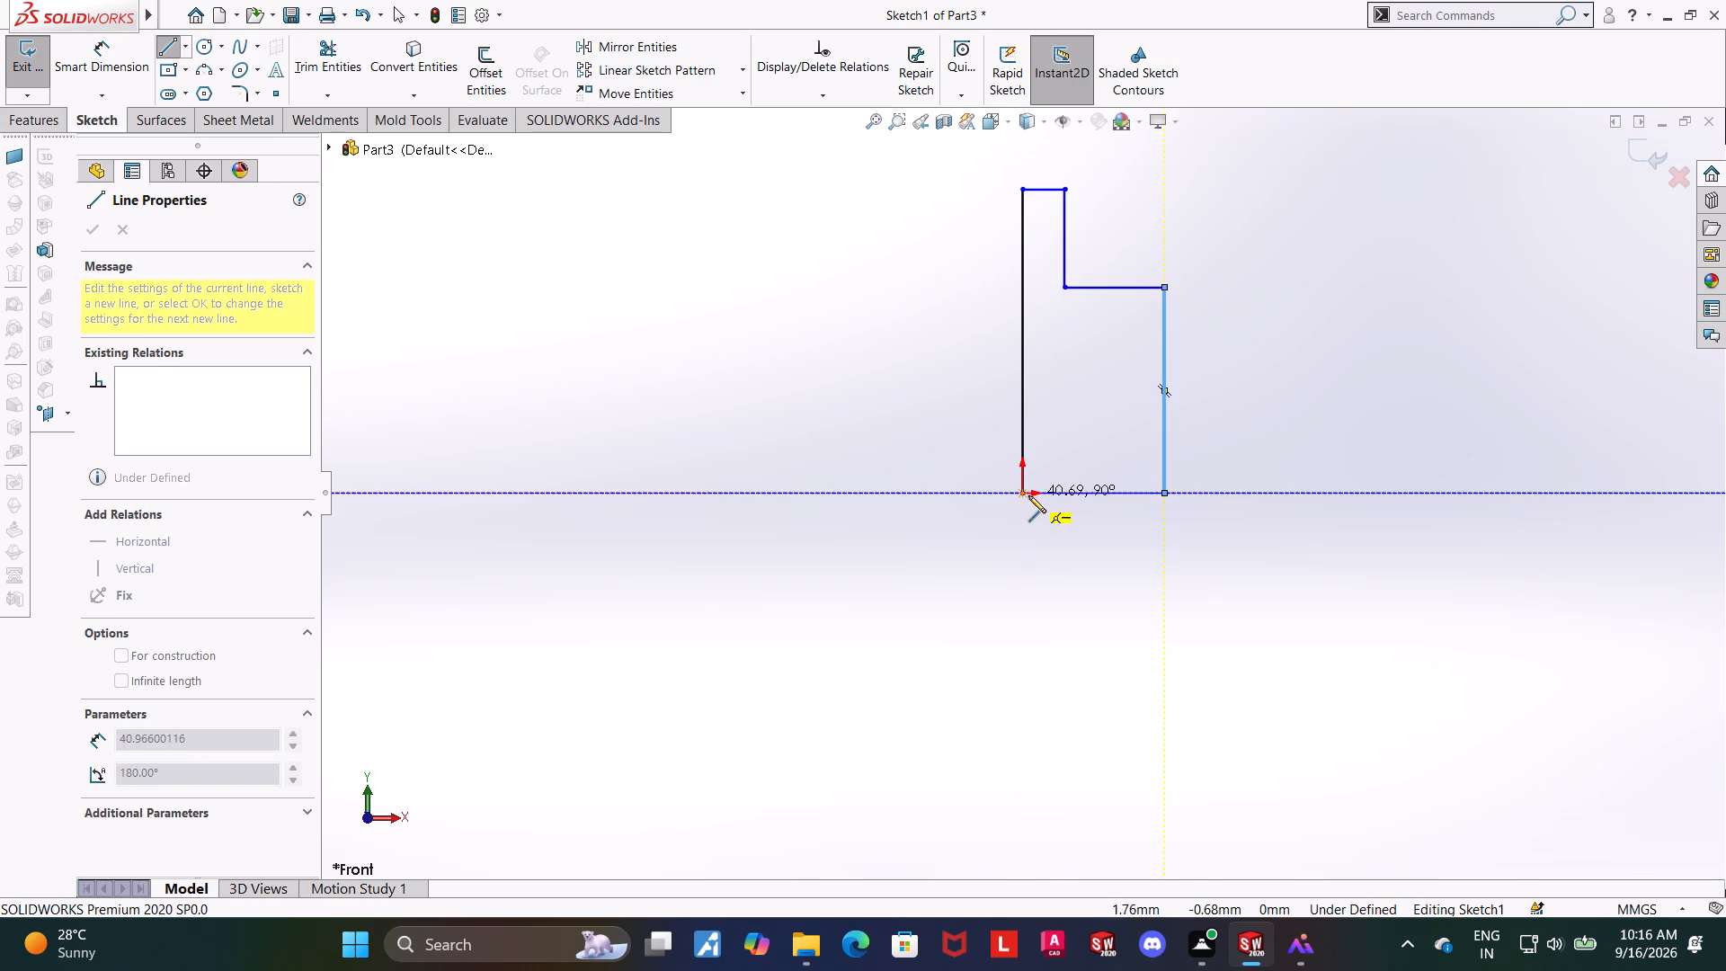
pyautogui.click(1021, 495)
pyautogui.press('Escape')
pyautogui.press('Escape')
pyautogui.press('Escape')
pyautogui.press('Escape')
# Dimension the narrow upper section's width from the vertical axis line as 2.5 mm.
pyautogui.click(80, 53)
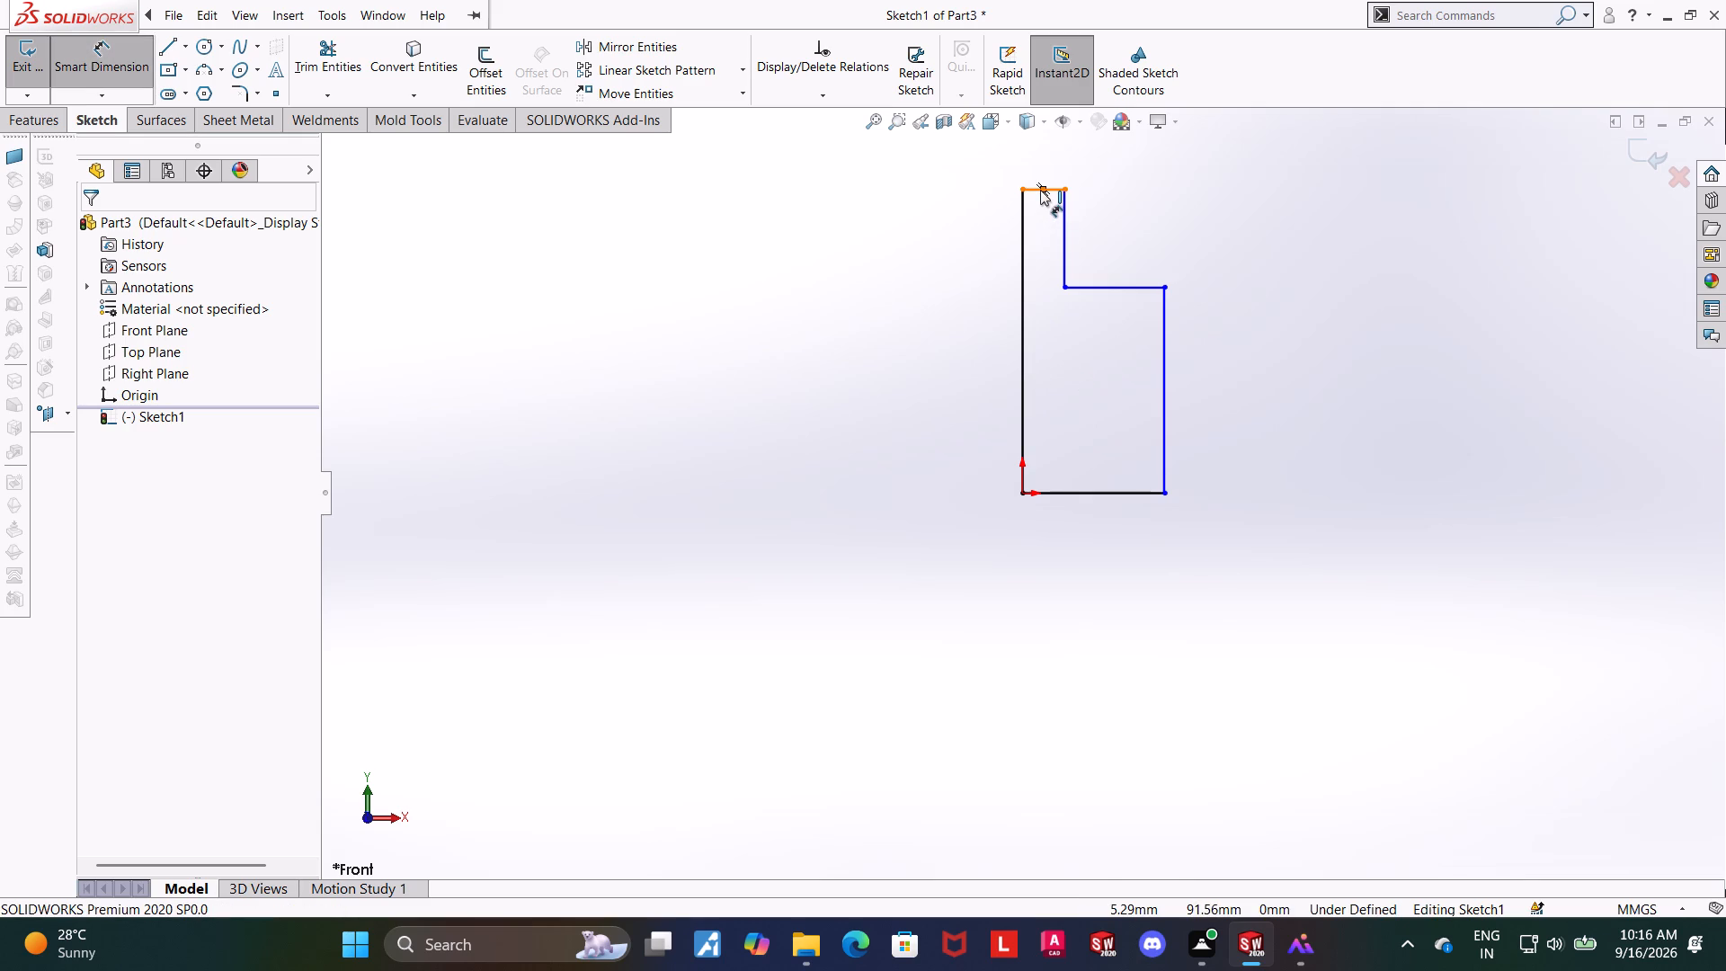
pyautogui.click(1065, 227)
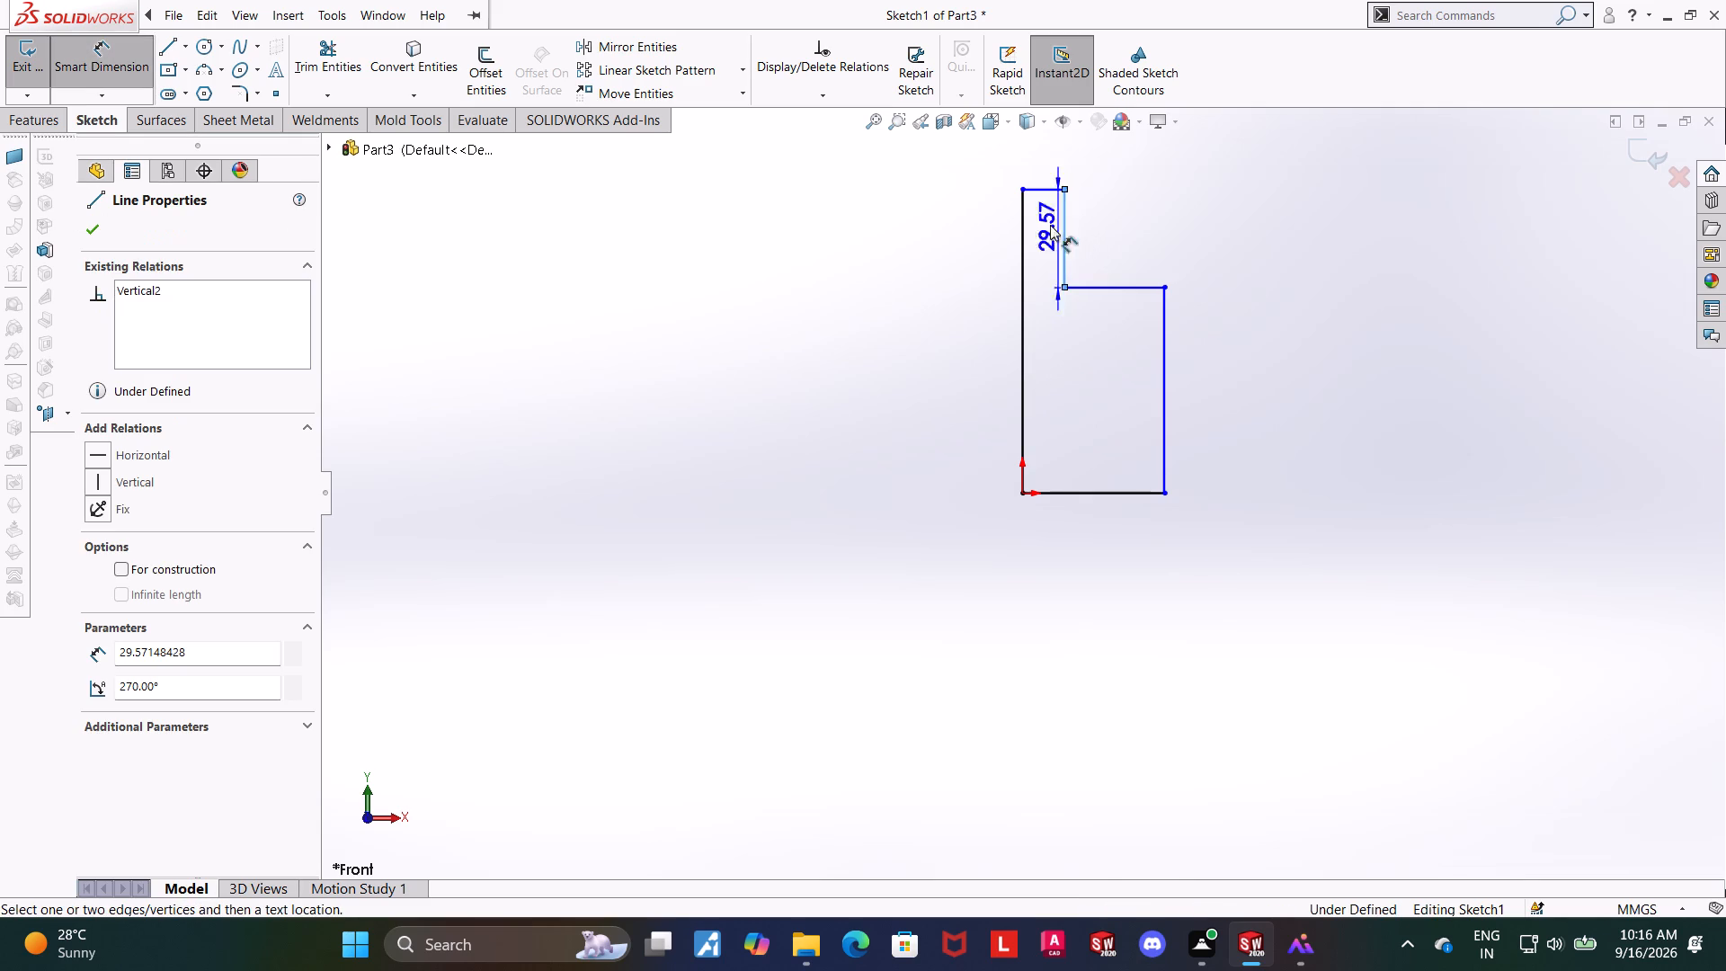
pyautogui.click(1020, 224)
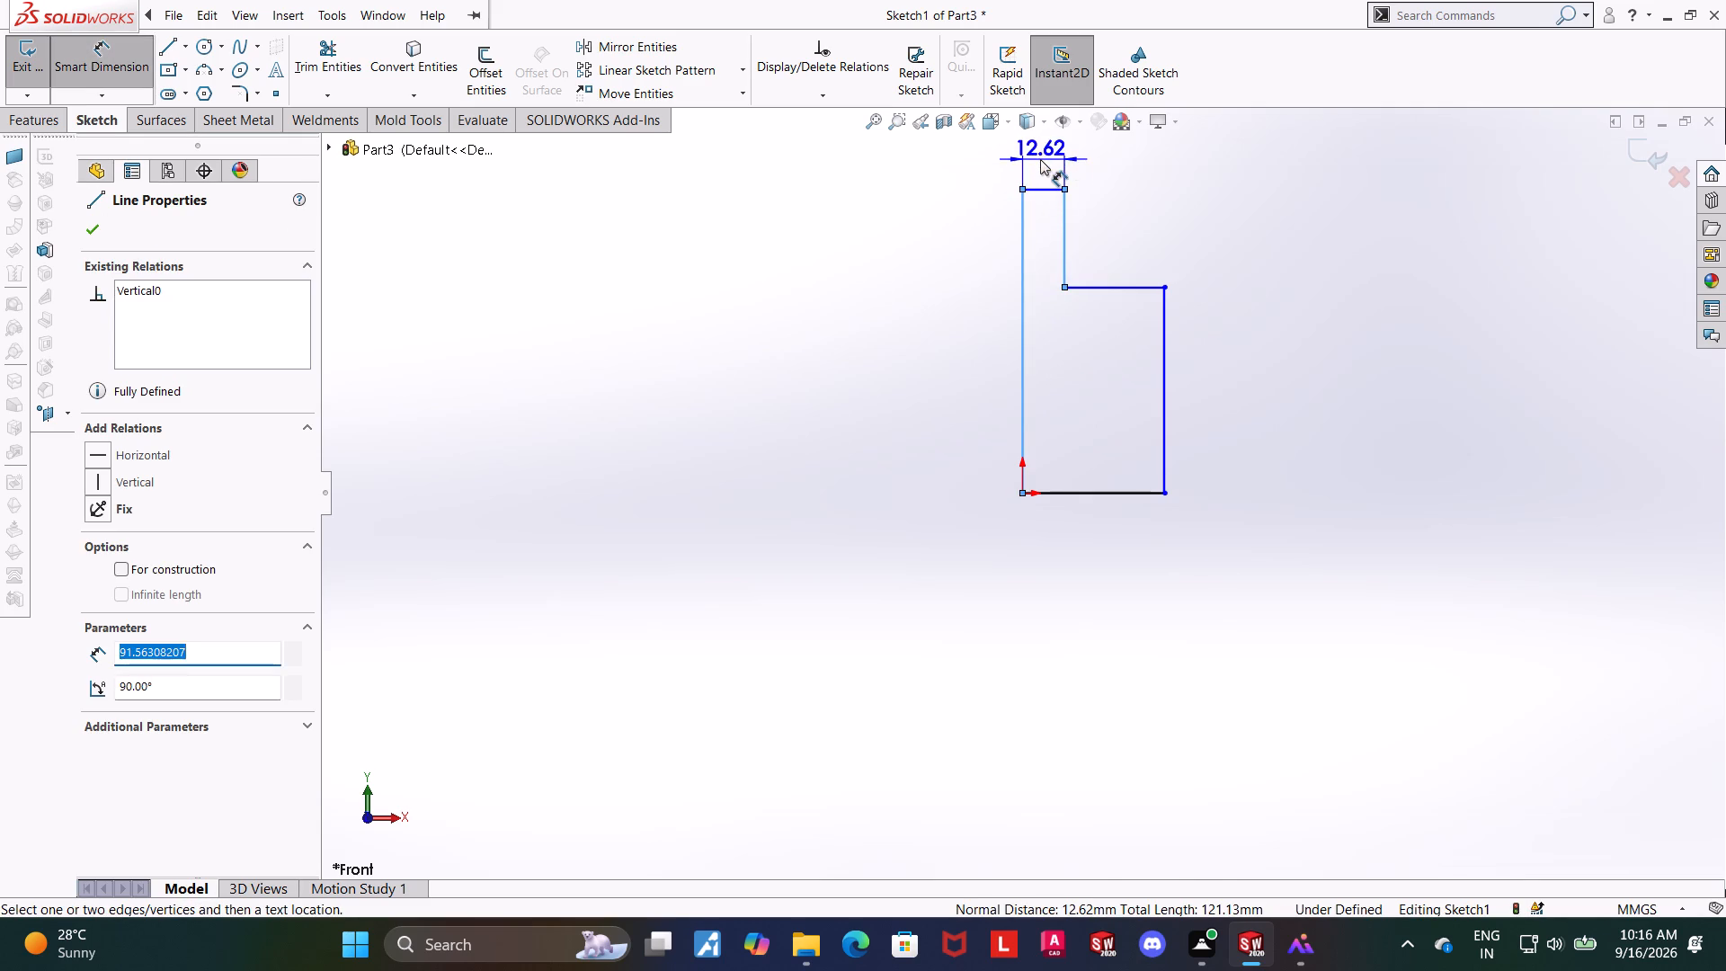
pyautogui.click(1040, 159)
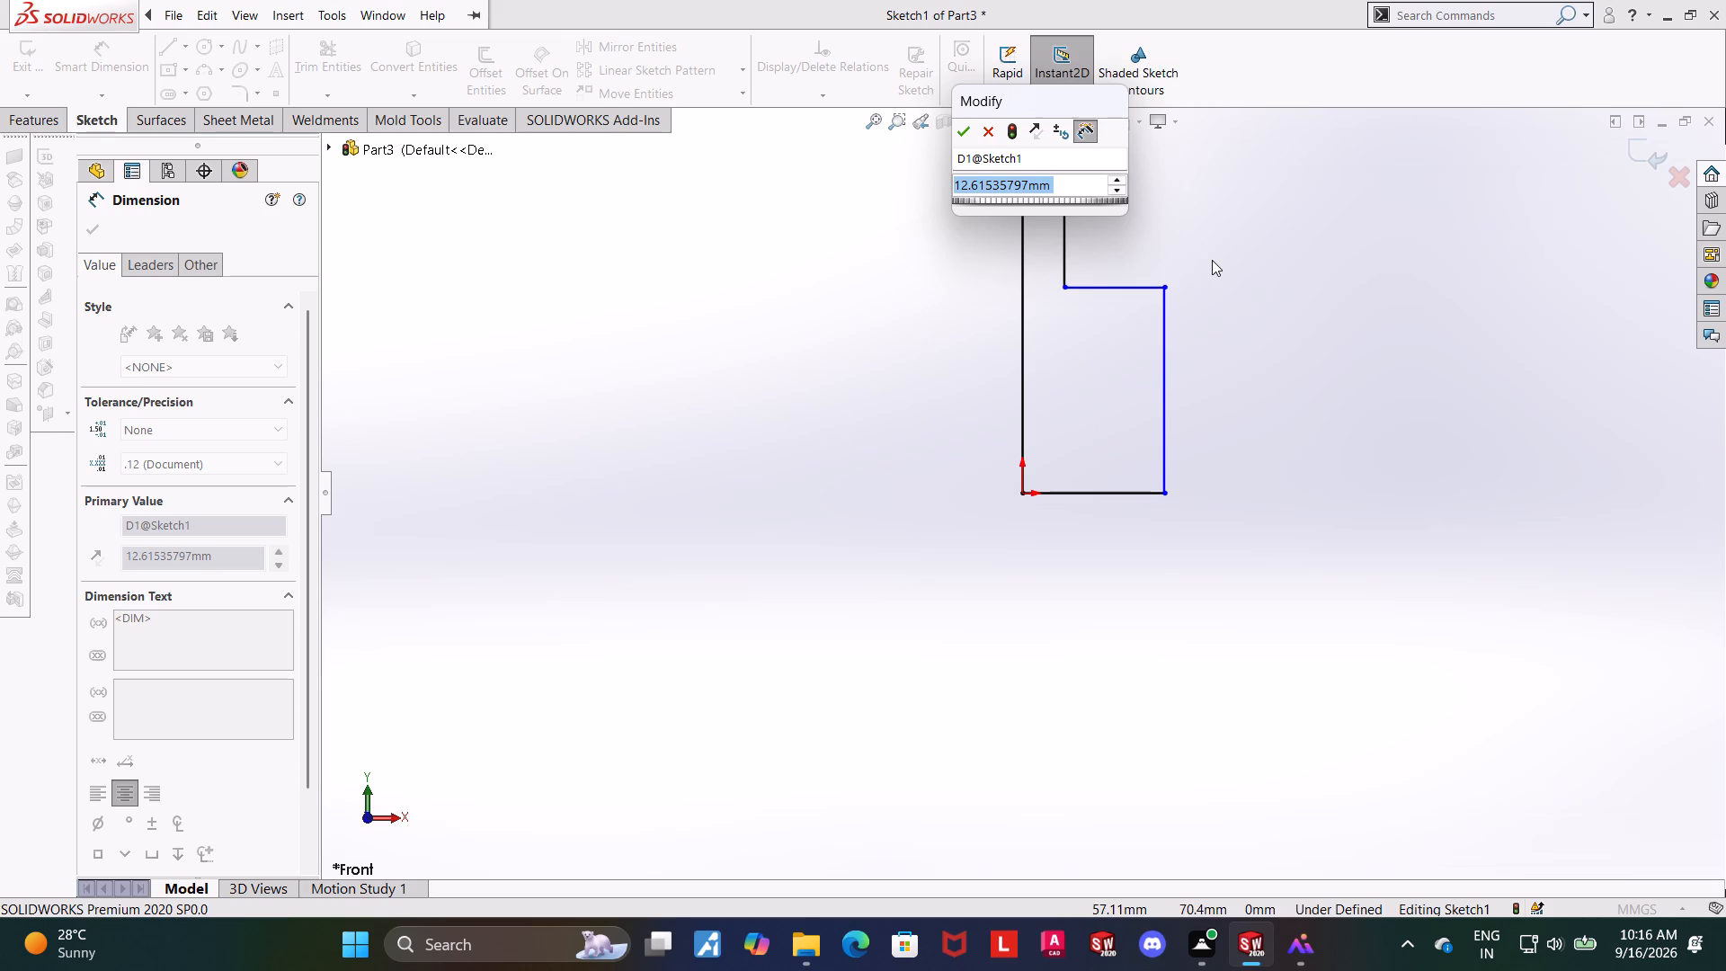
pyautogui.press('2')
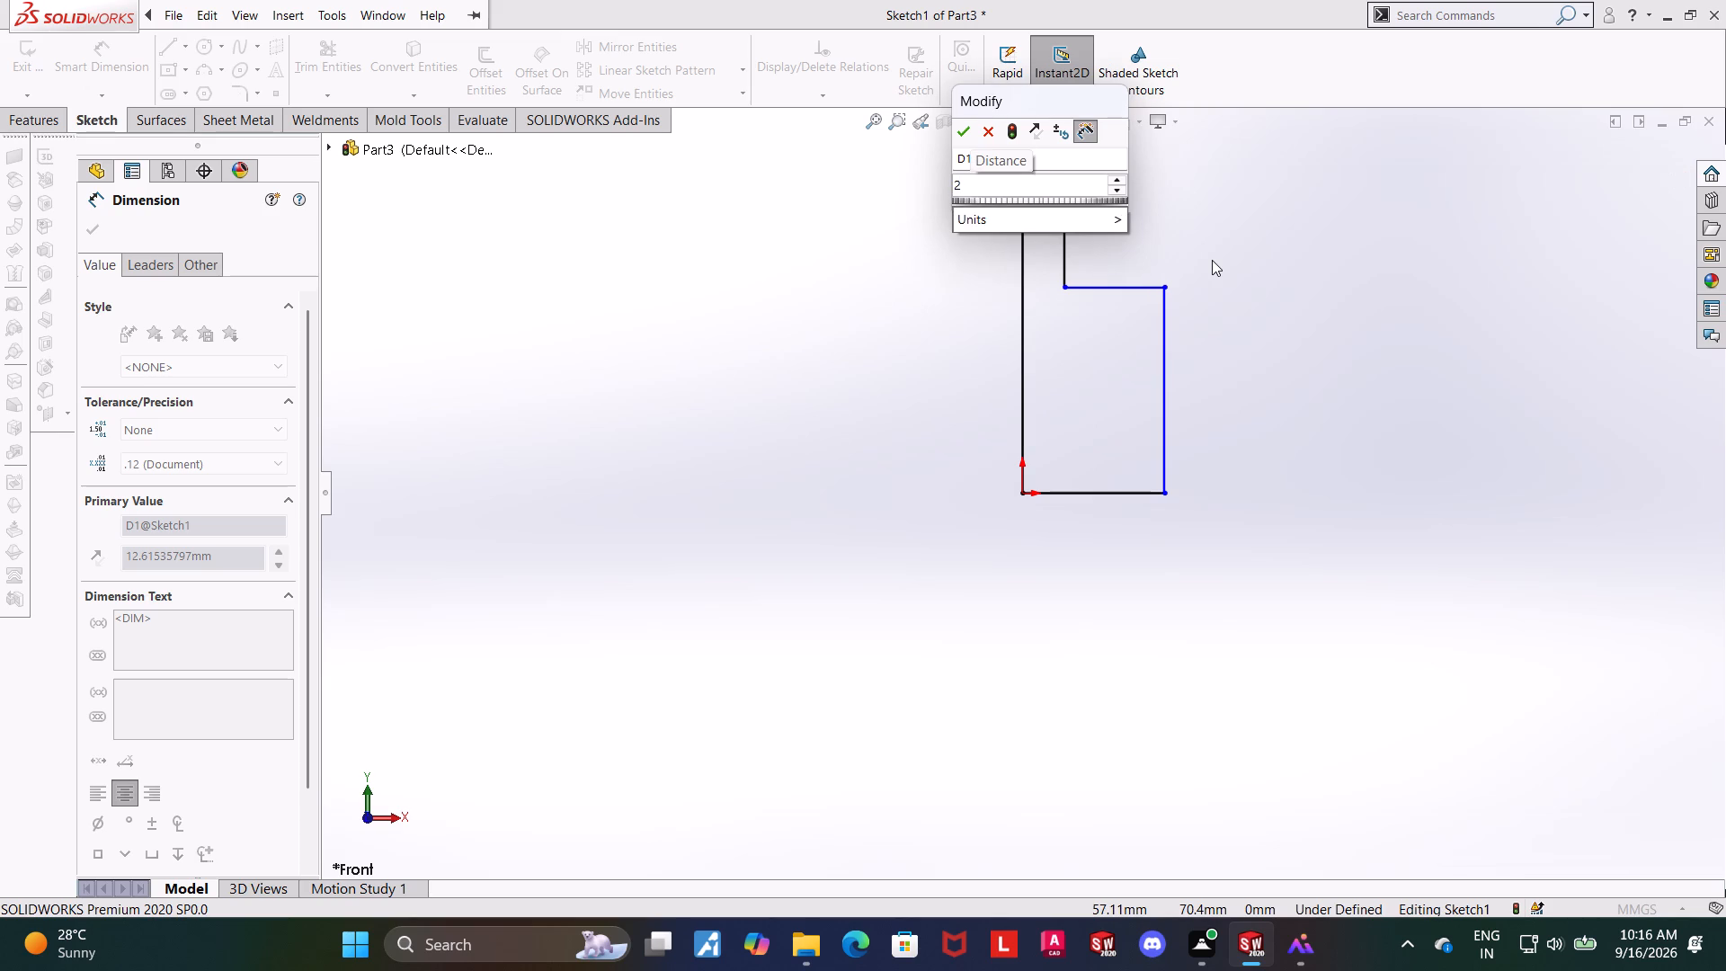
pyautogui.press('.')
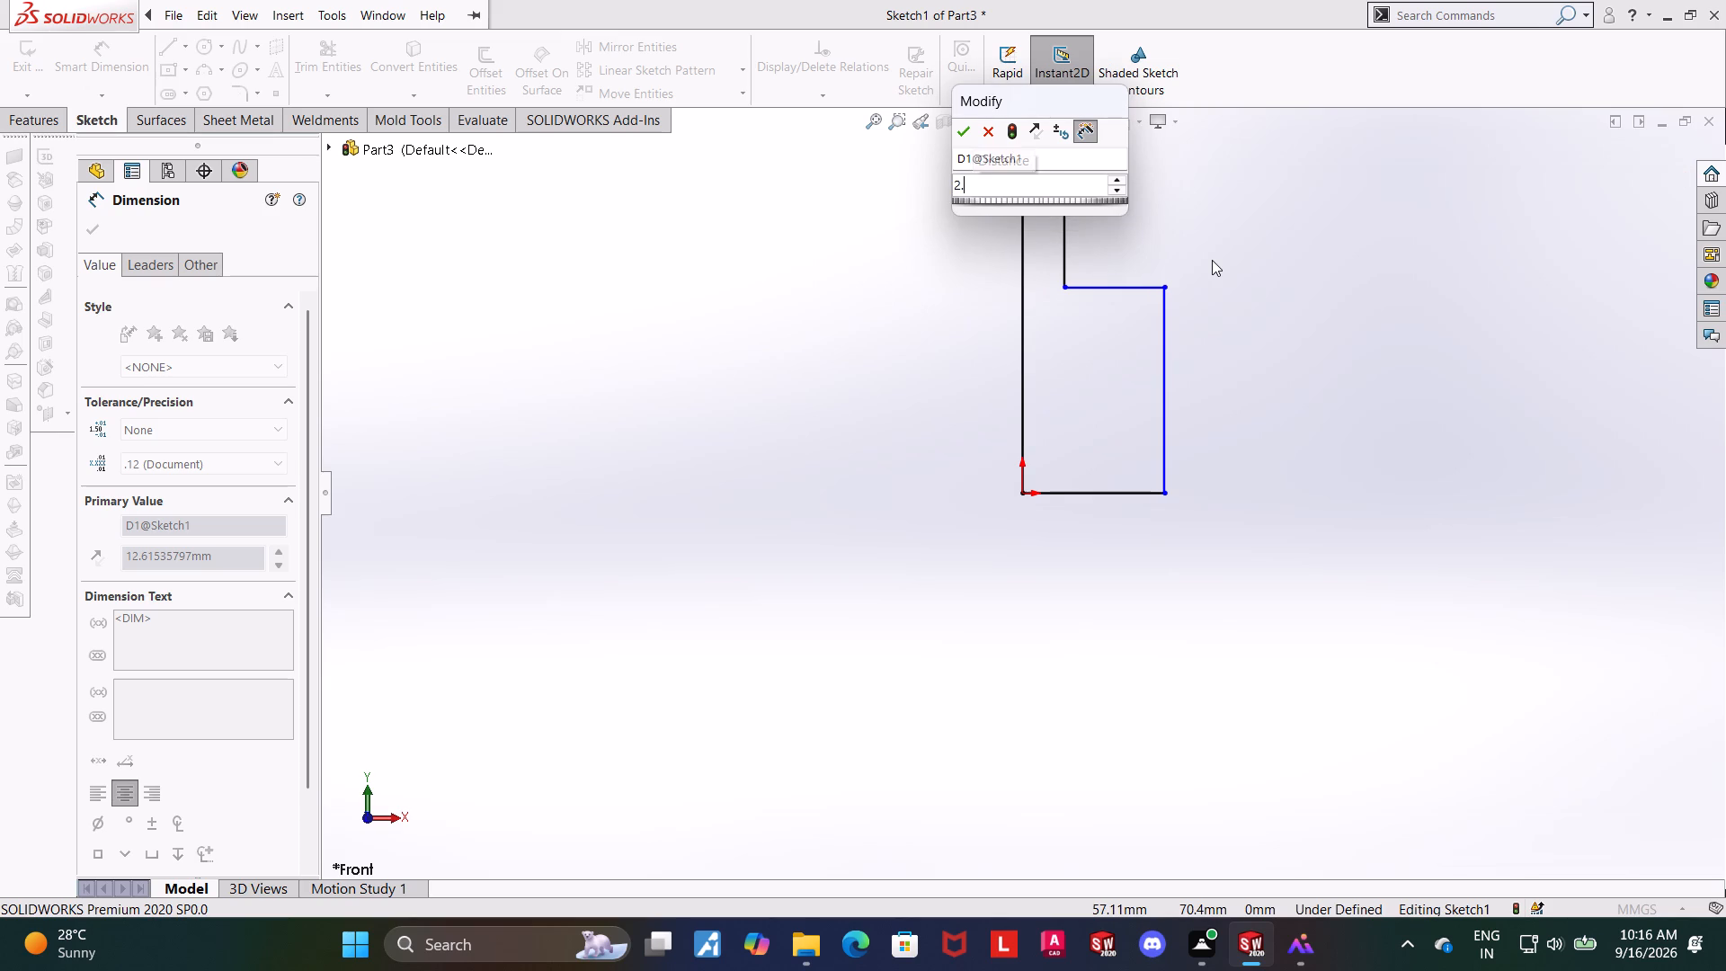
pyautogui.press('5')
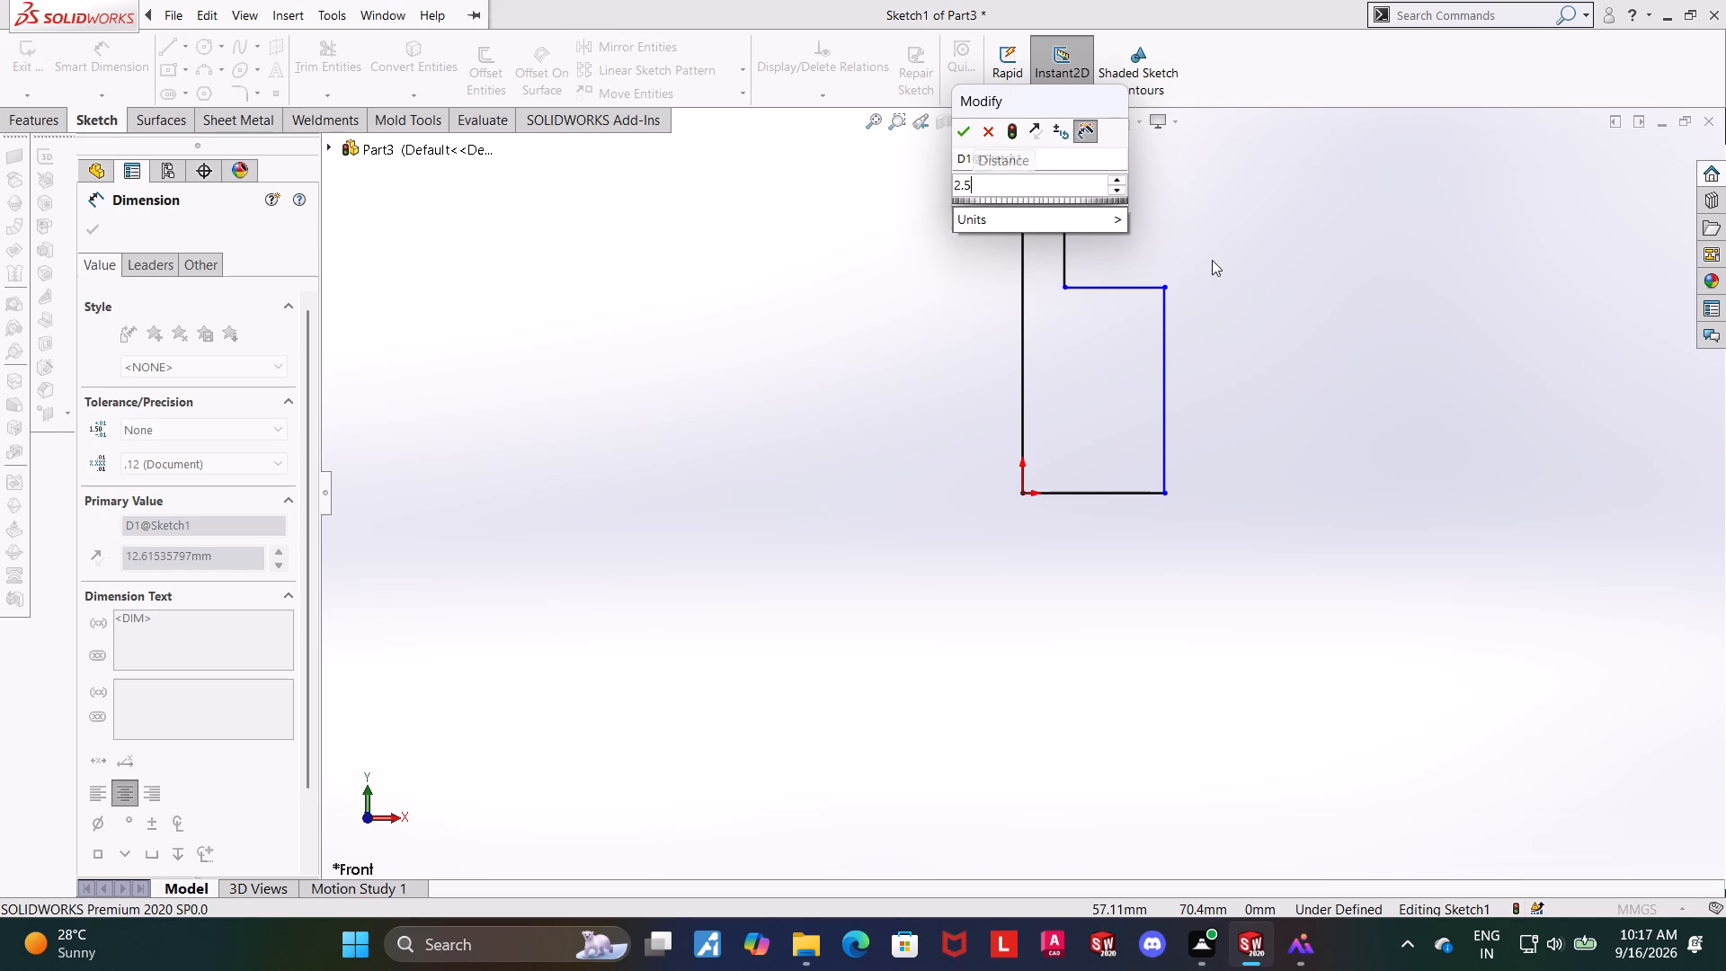
pyautogui.press('Return')
pyautogui.press('Escape')
pyautogui.scroll(3, 1182, 247)
pyautogui.scroll(-3, 1194, 307)
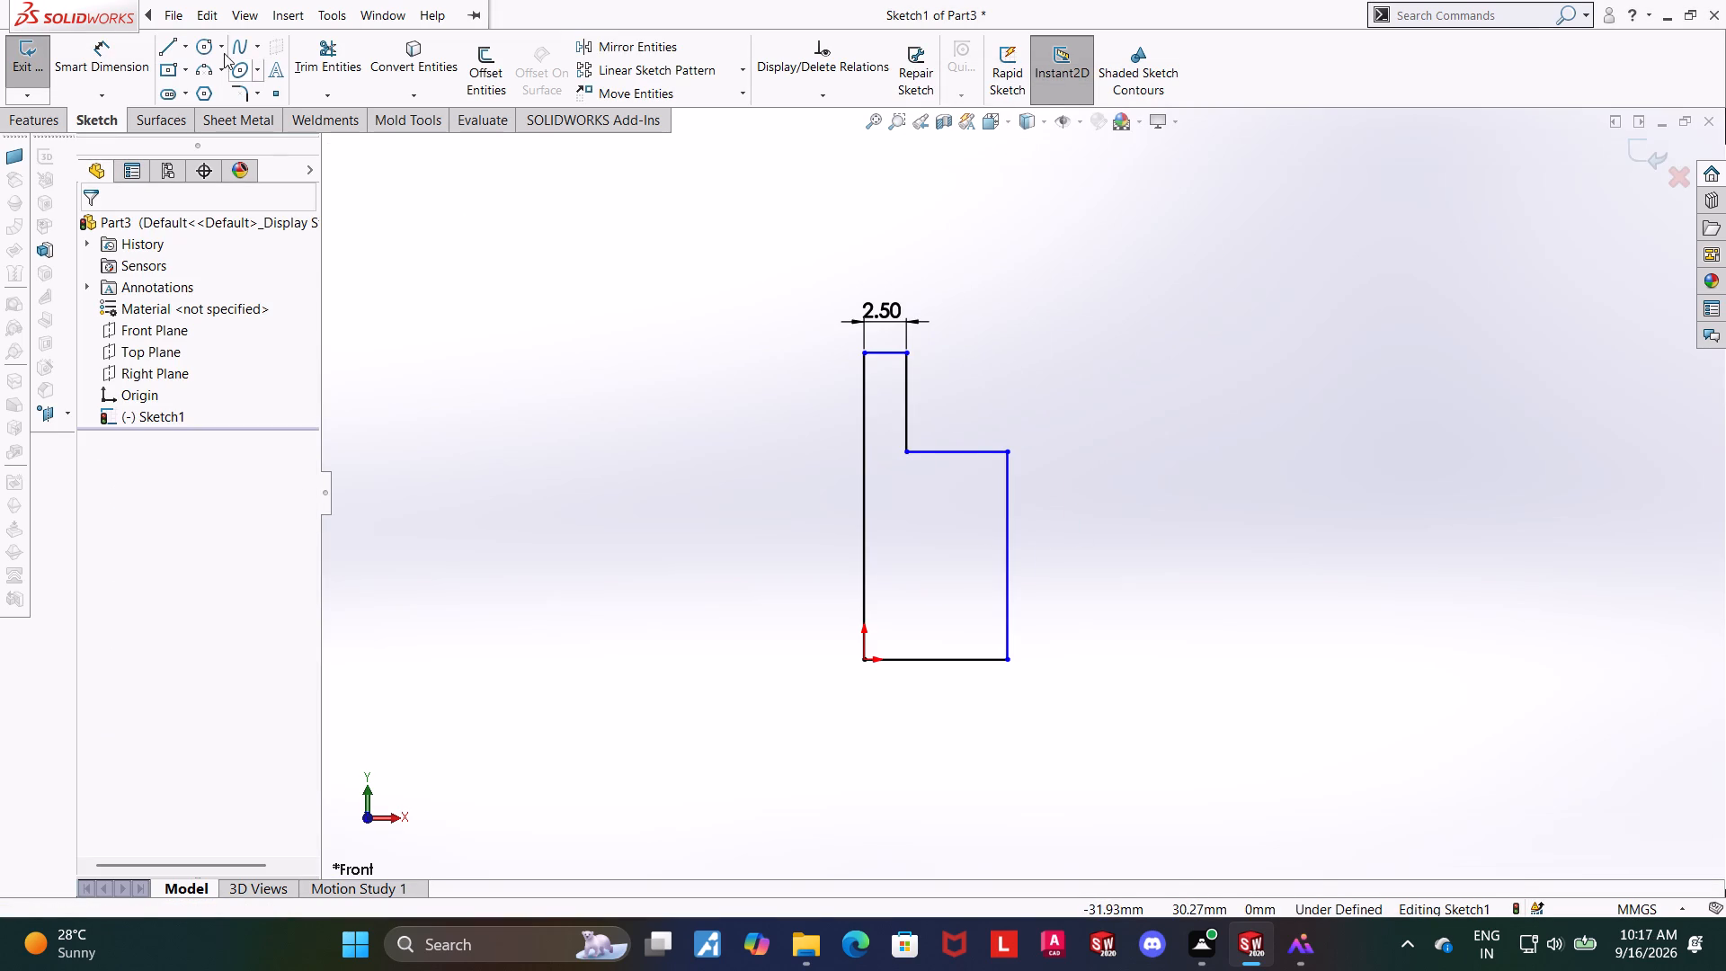
# Dimension the wide lower section's width from the vertical axis line as 13/2 mm.
pyautogui.click(133, 56)
pyautogui.click(1003, 502)
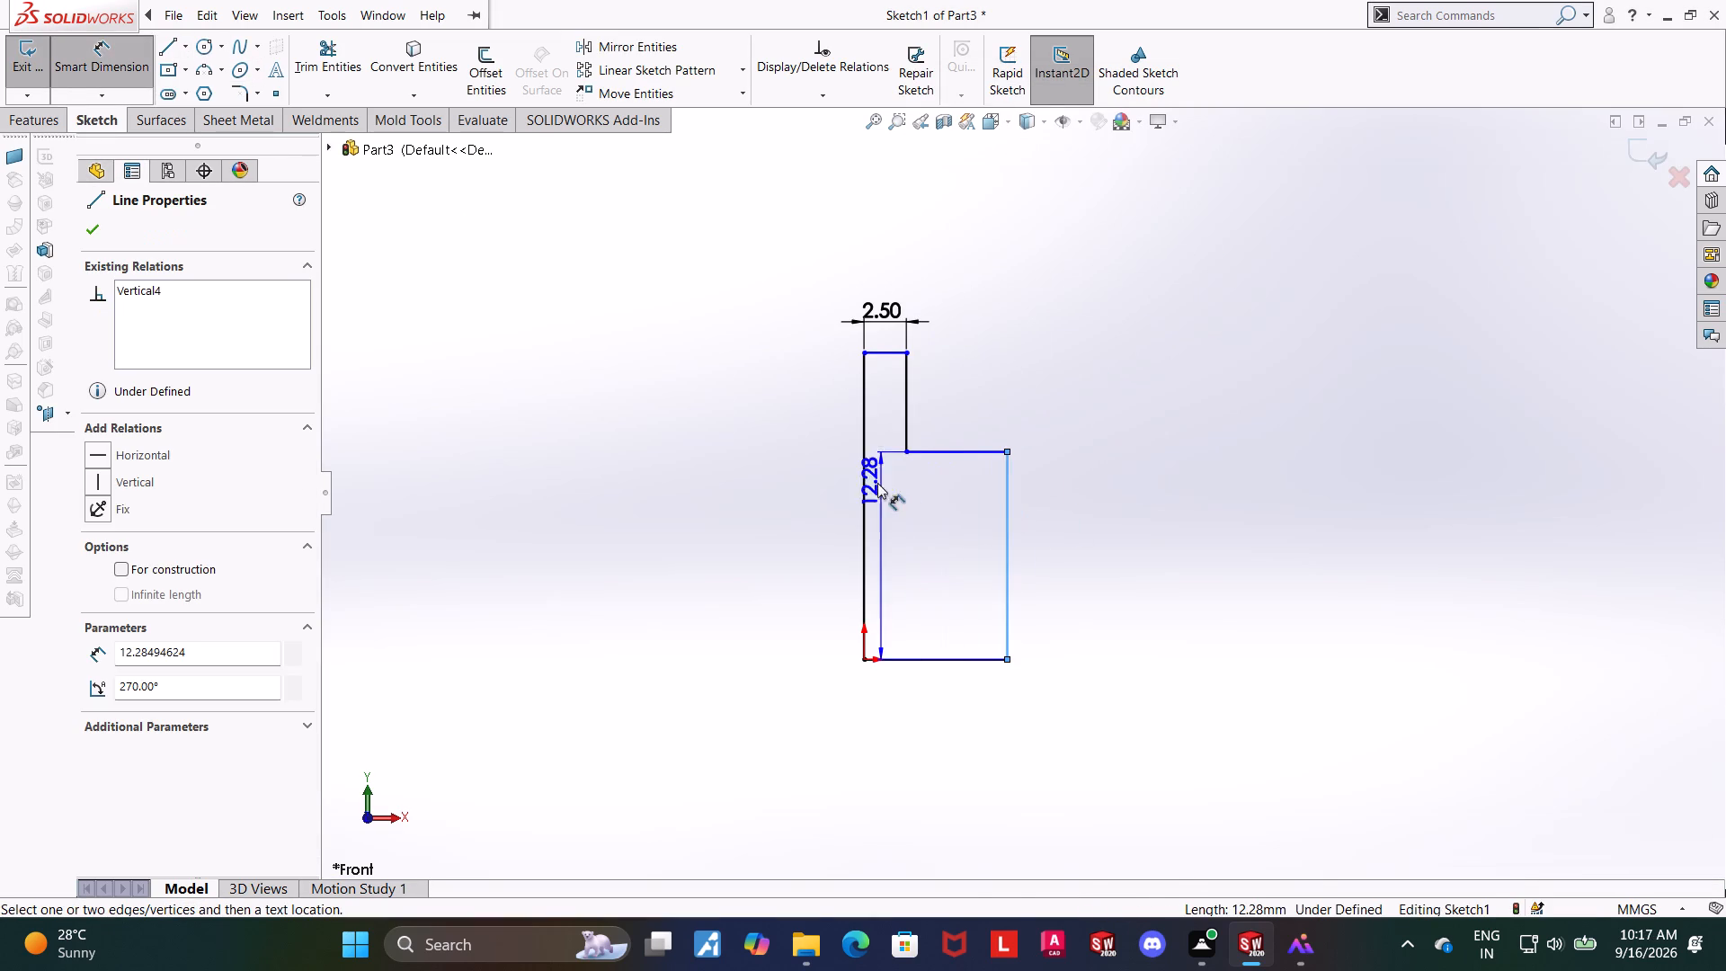
pyautogui.click(859, 482)
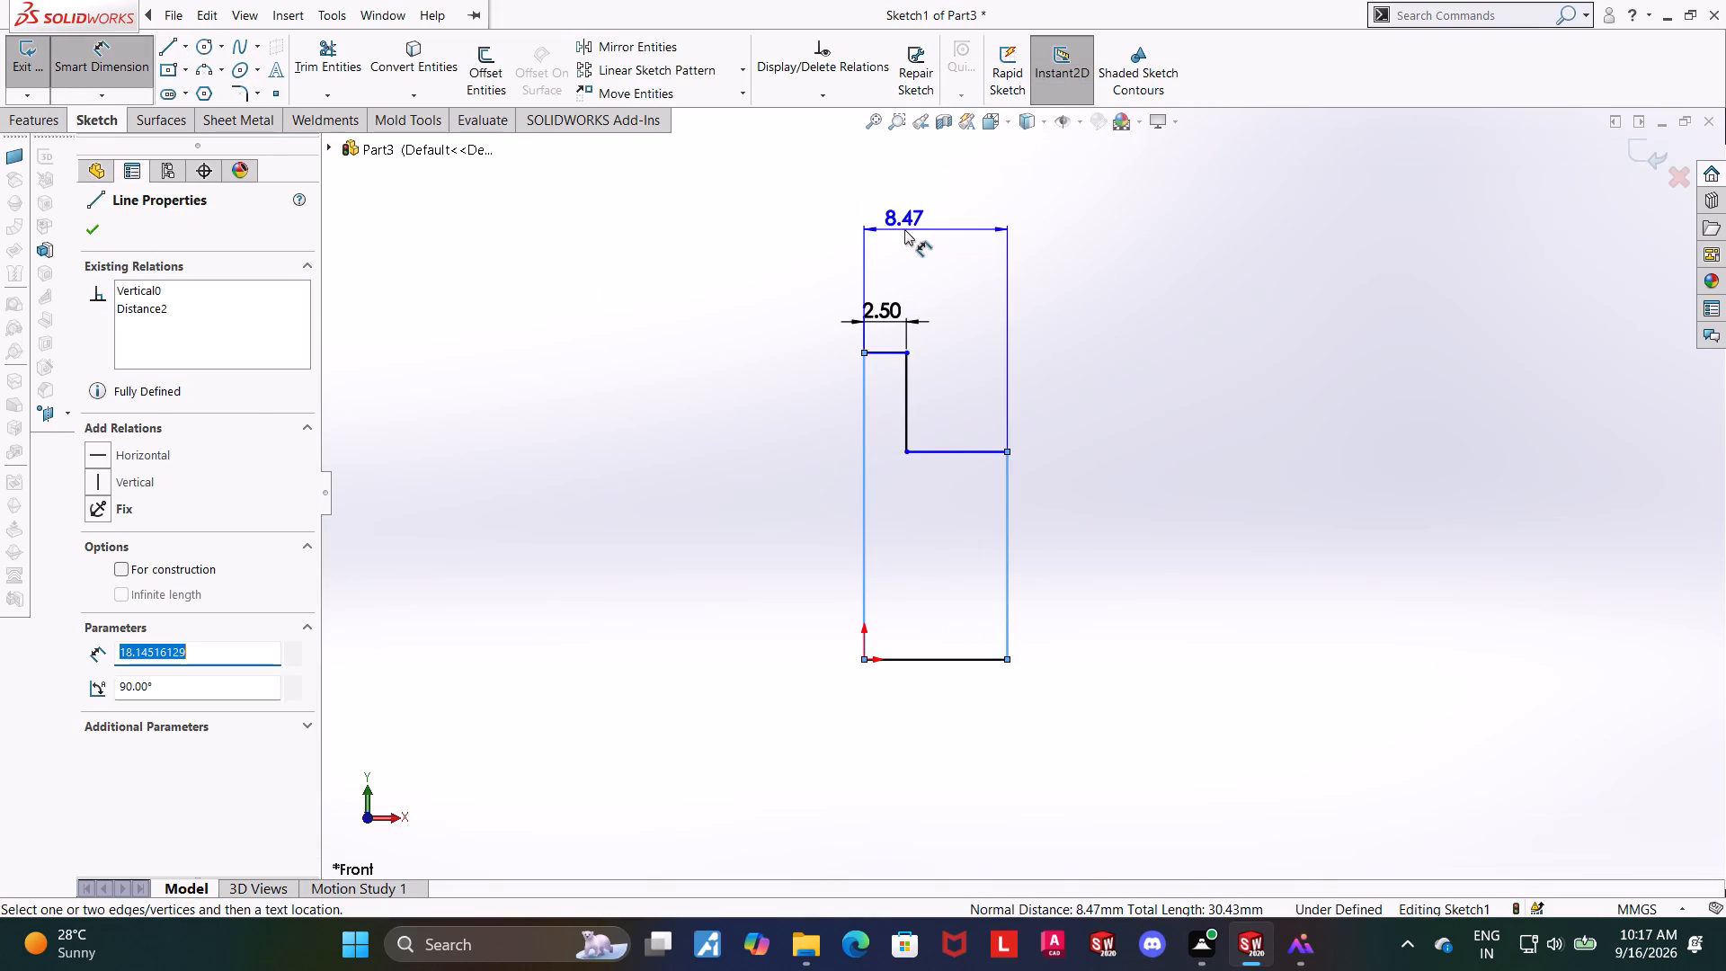
pyautogui.click(904, 229)
pyautogui.write('13/2')
pyautogui.press('Return')
pyautogui.press('Escape')
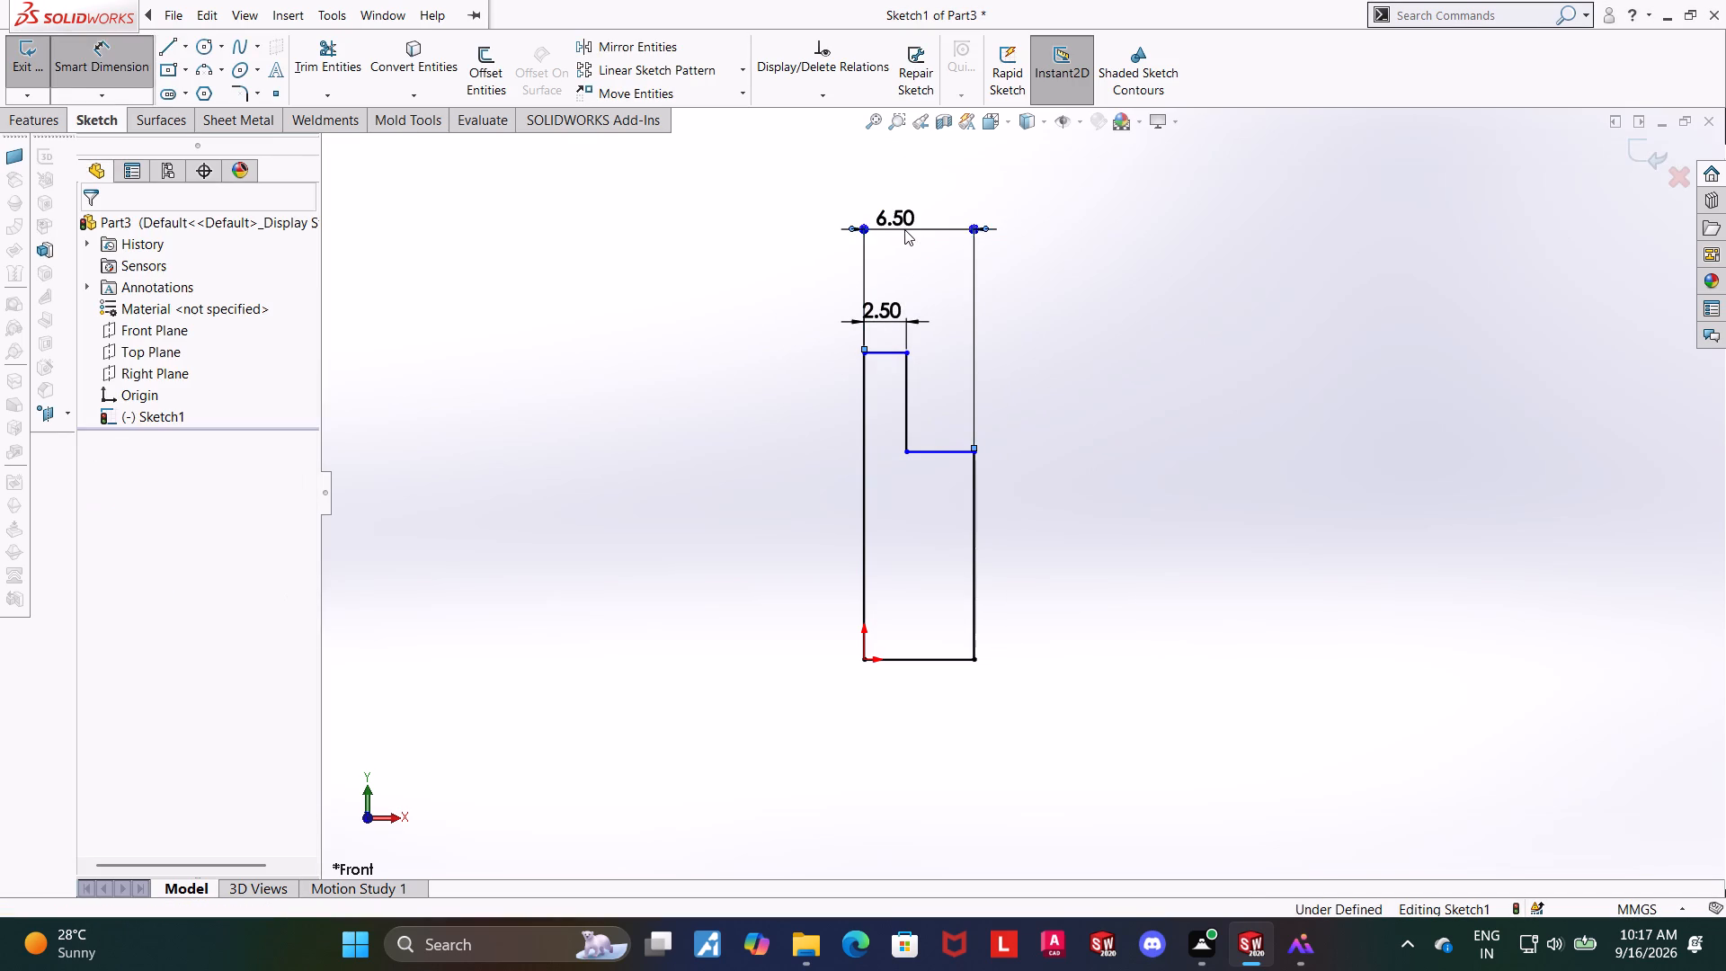
pyautogui.press('Escape')
pyautogui.press('Escape')
# Dimension the height of the profile's narrow upper section as 8 mm.
pyautogui.click(101, 45)
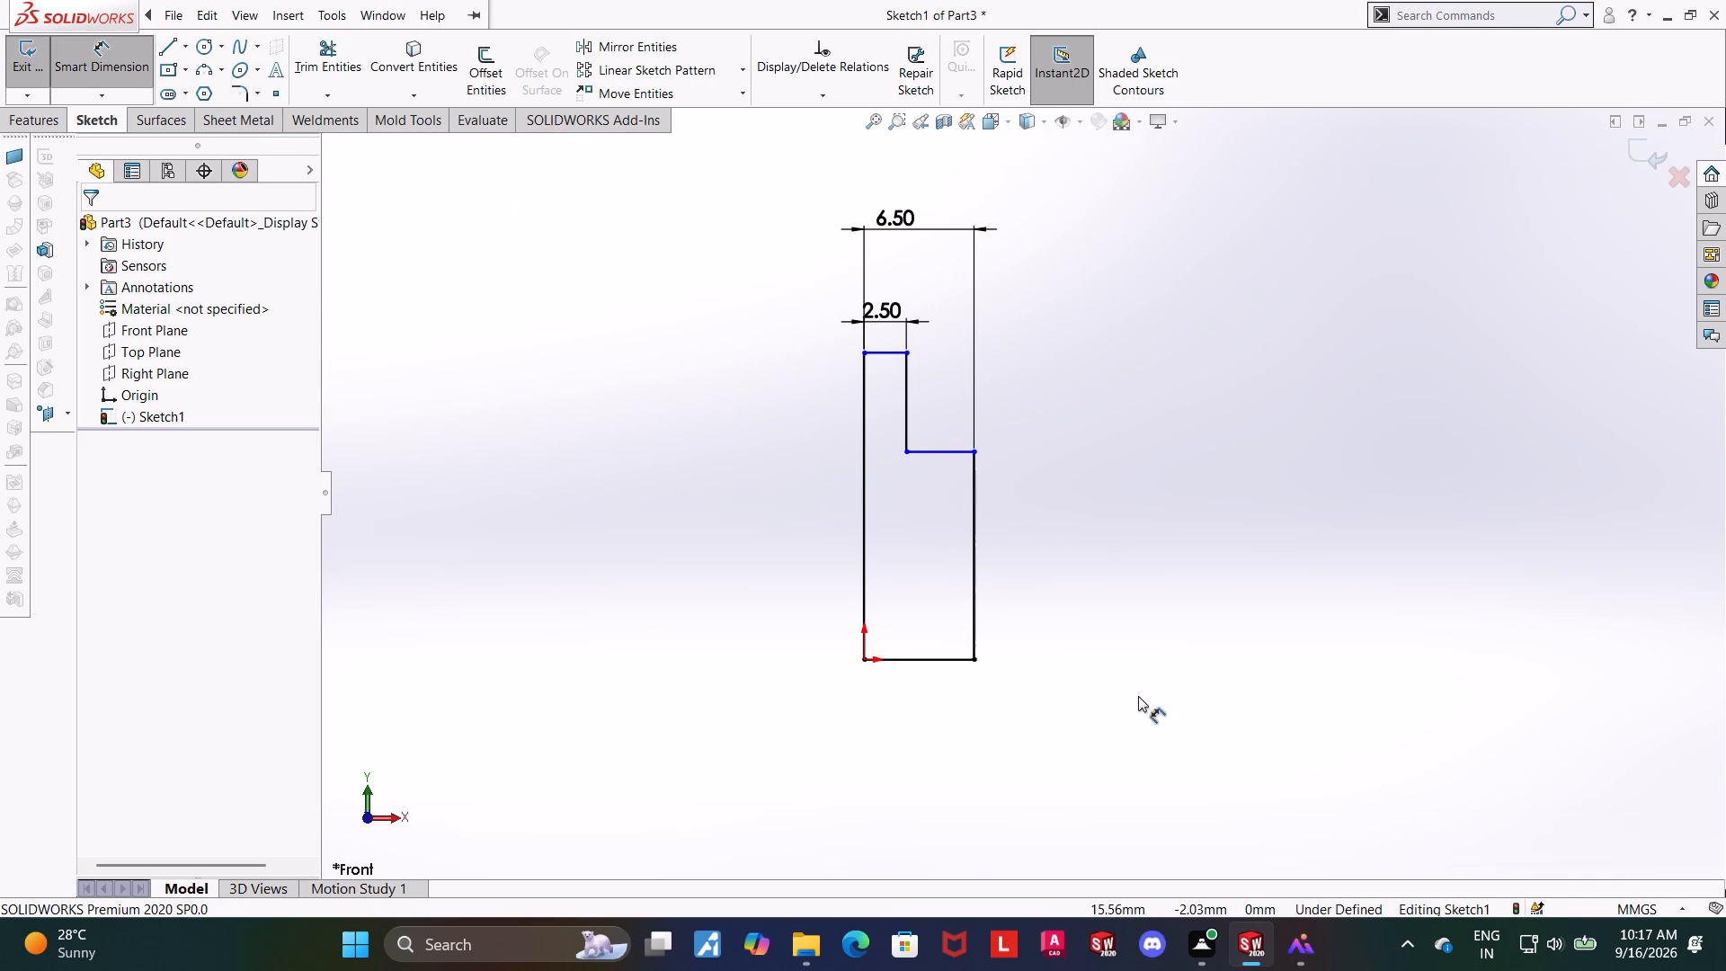
pyautogui.click(909, 391)
pyautogui.click(936, 396)
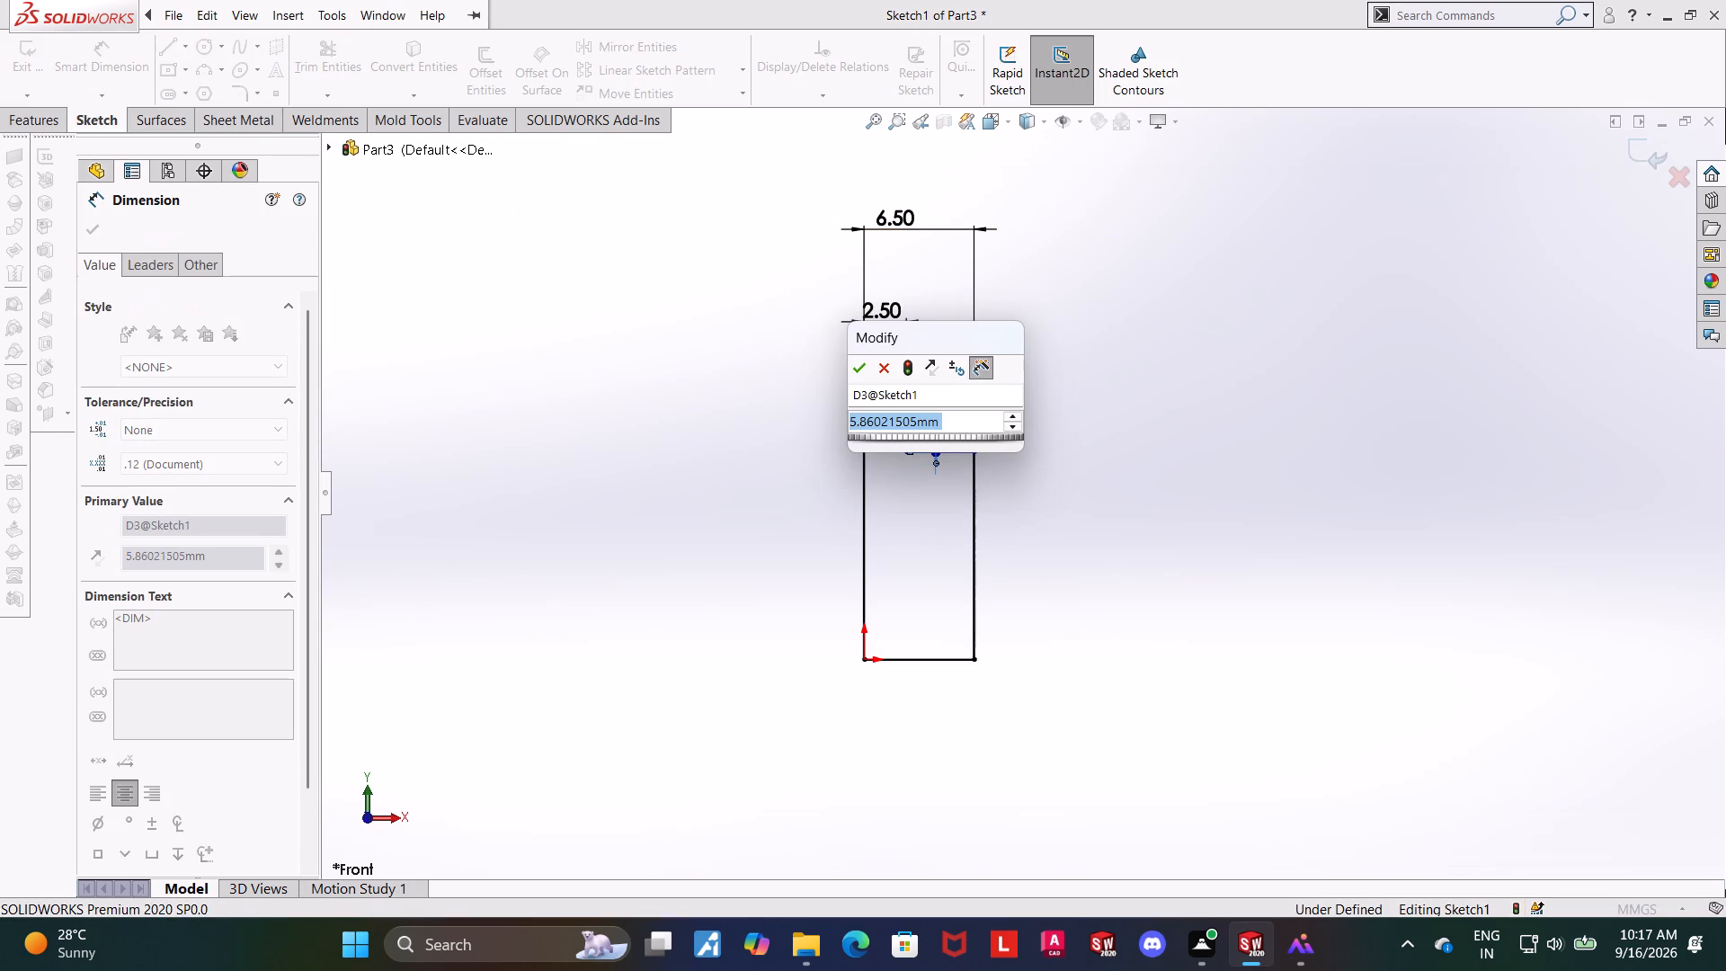
pyautogui.press('8')
pyautogui.press('Return')
pyautogui.press('Escape')
pyautogui.press('Escape')
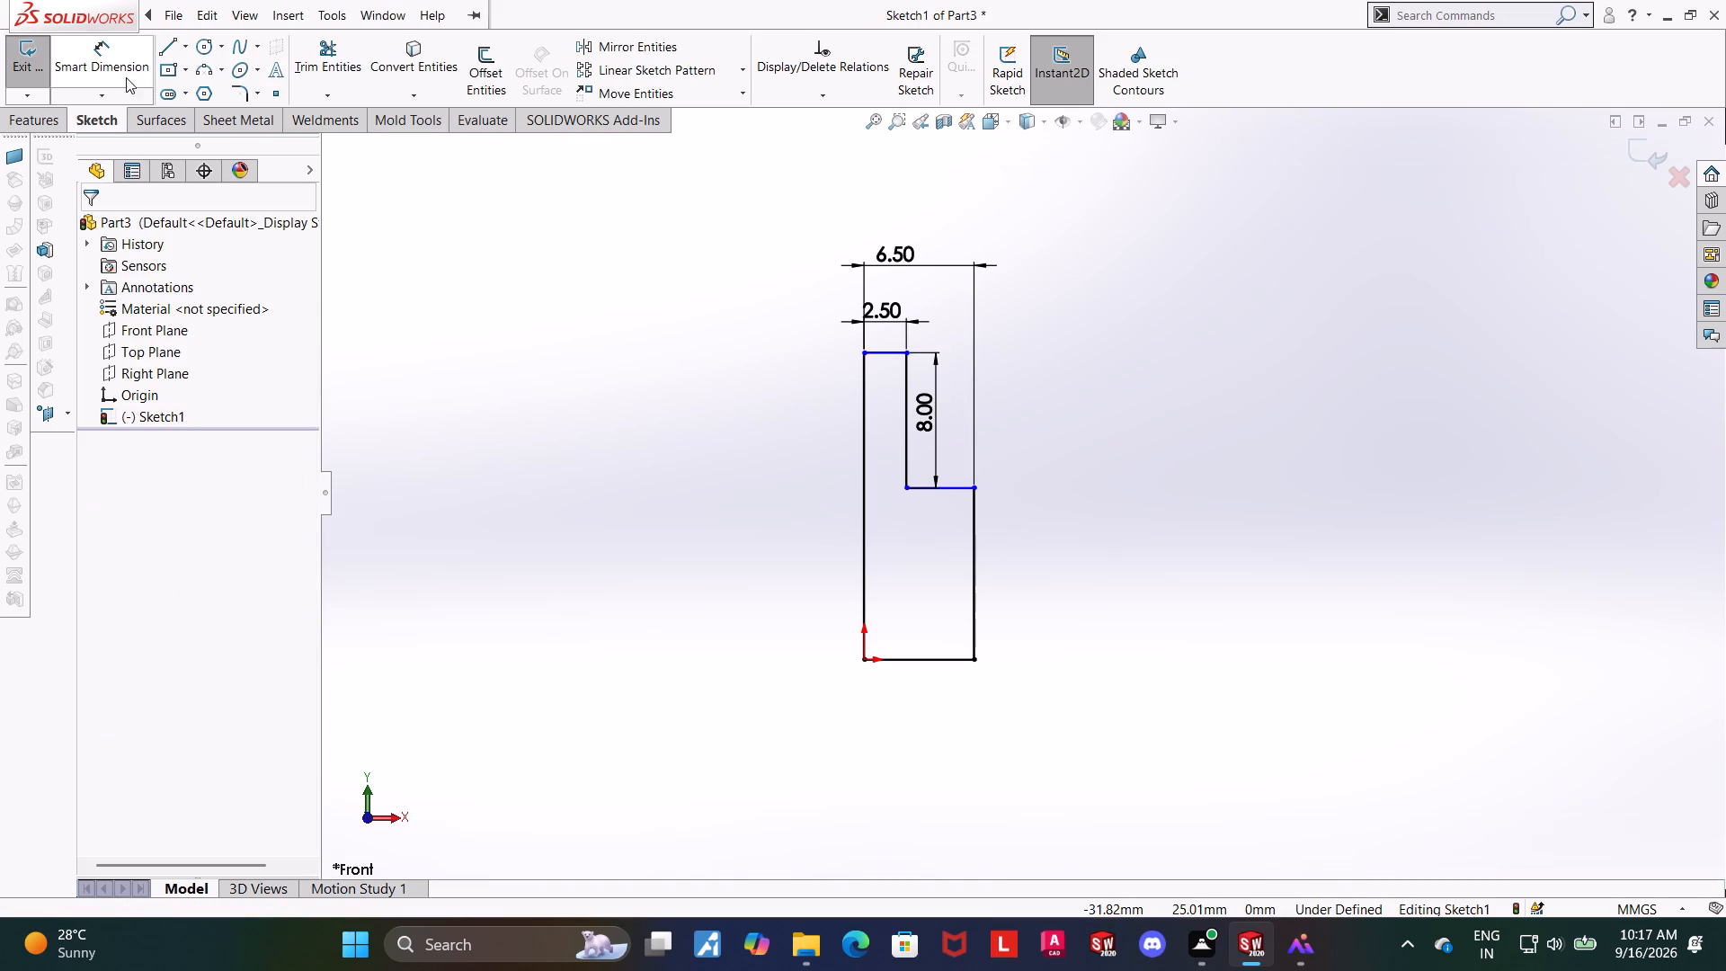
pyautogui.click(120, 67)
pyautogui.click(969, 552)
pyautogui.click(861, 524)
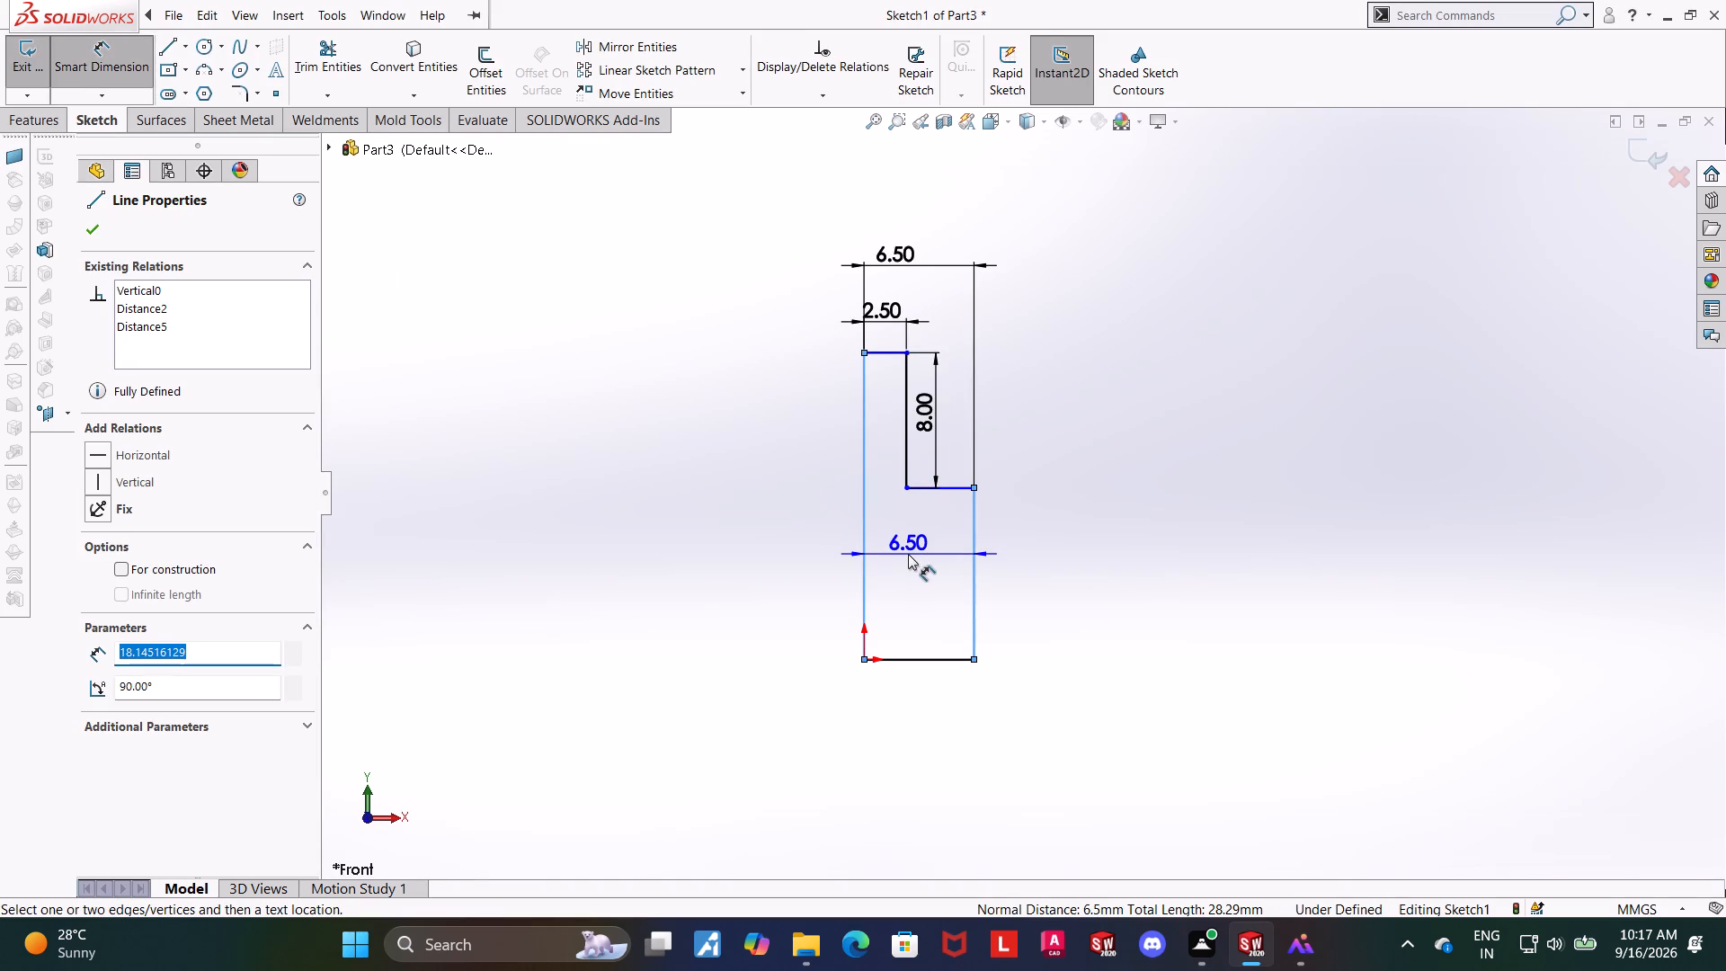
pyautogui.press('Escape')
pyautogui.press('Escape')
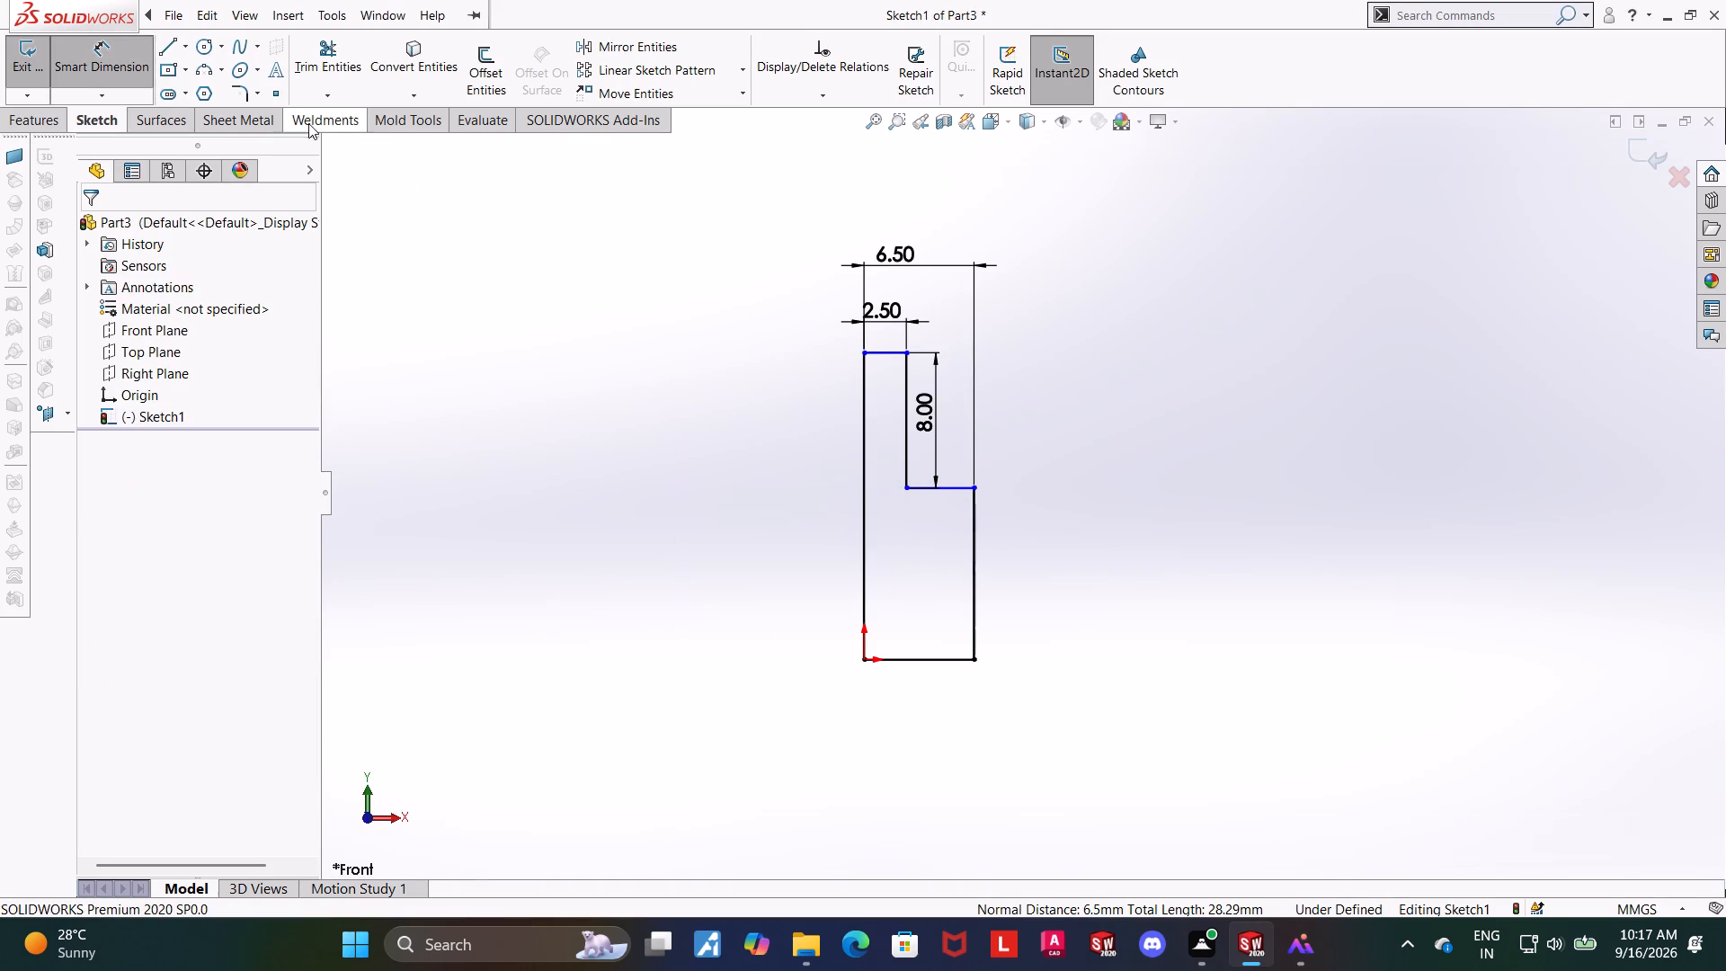
# Dimension the profile's overall height between its top and bottom lines as 22 mm.
pyautogui.click(134, 67)
pyautogui.click(126, 58)
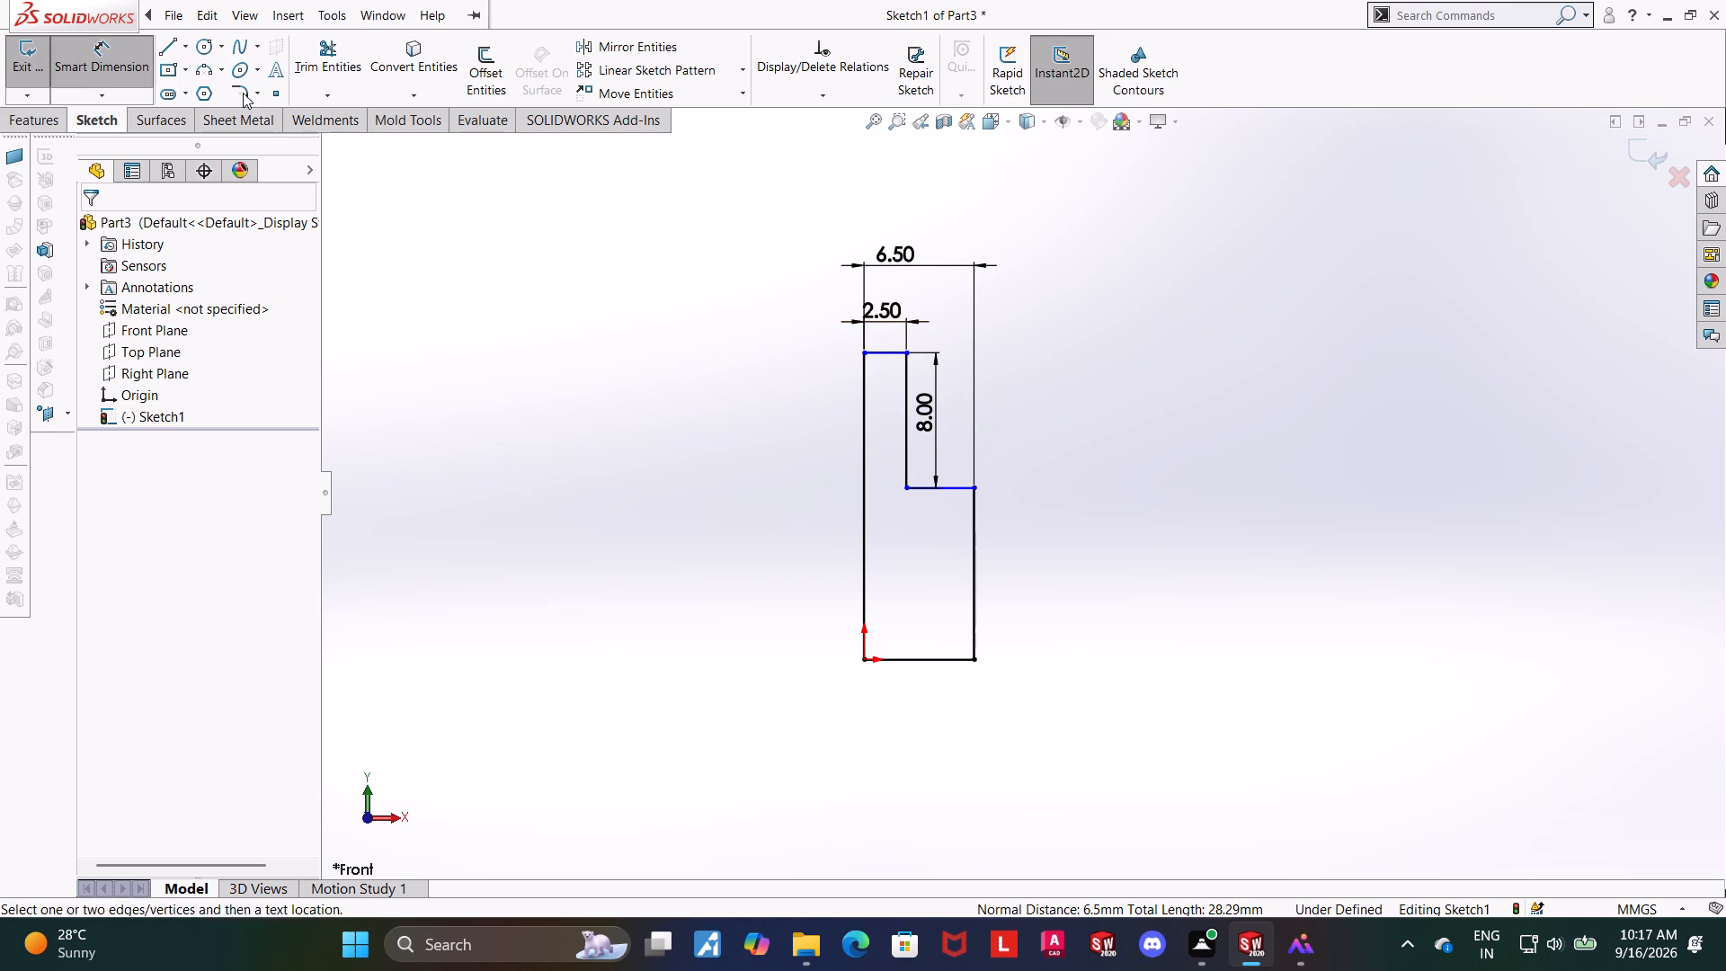
pyautogui.click(882, 357)
pyautogui.click(904, 658)
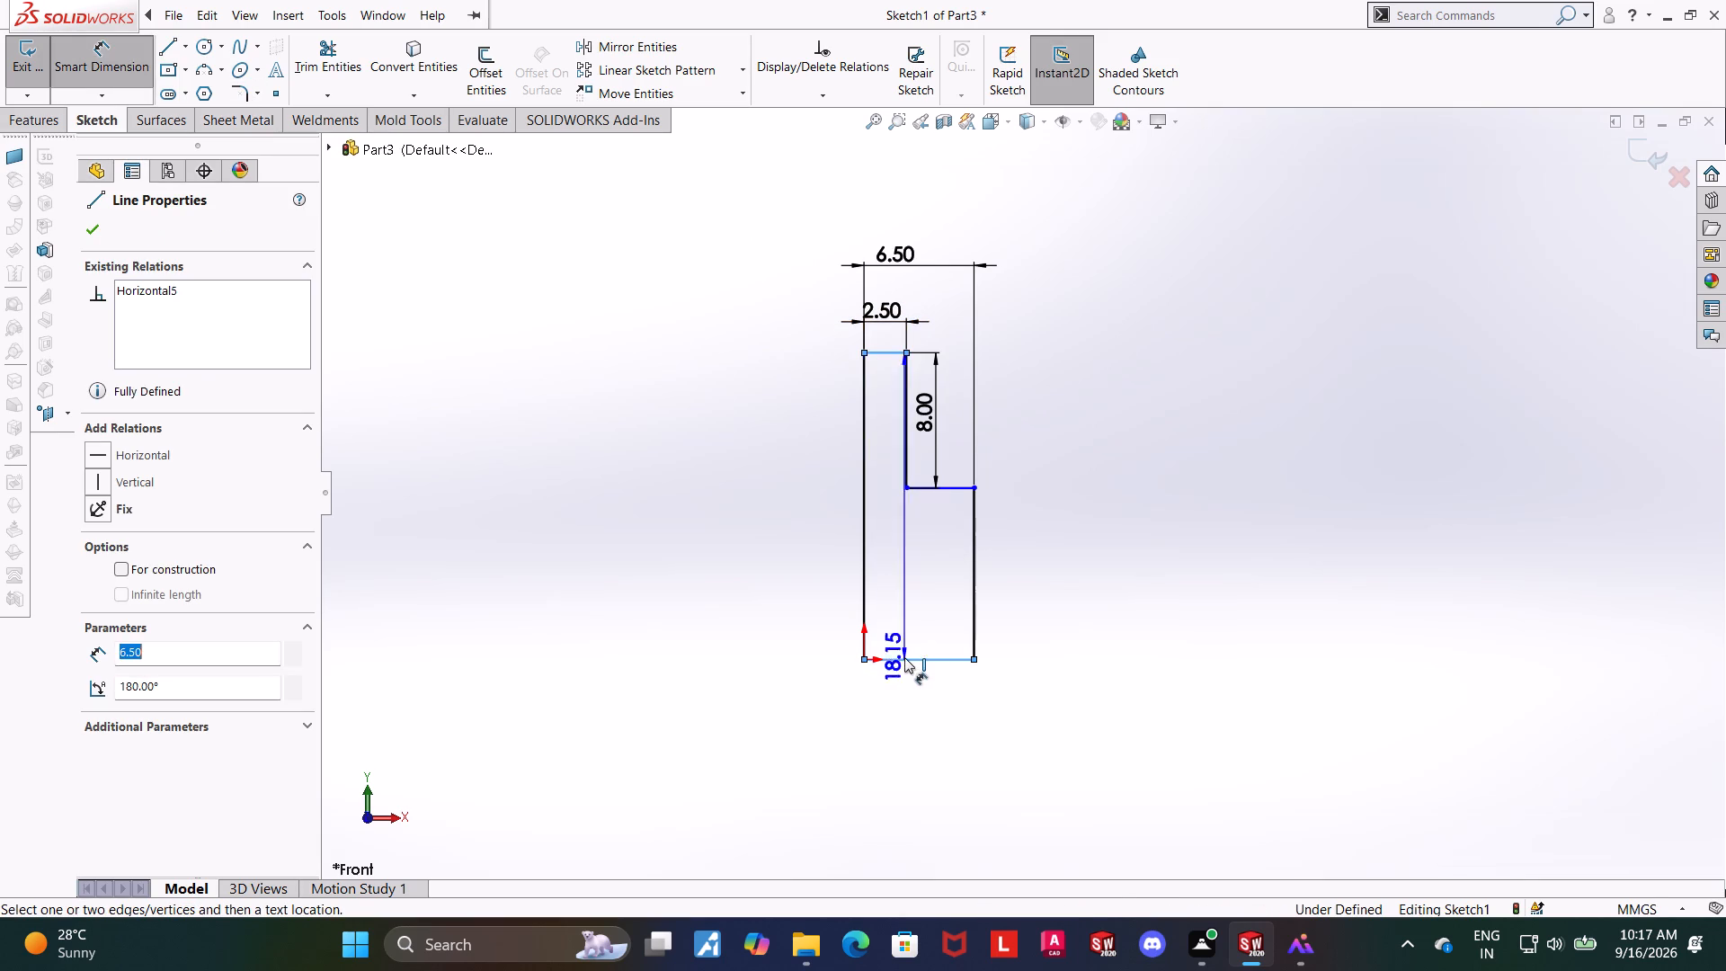
pyautogui.click(1059, 597)
pyautogui.write('22')
pyautogui.press('Return')
pyautogui.press('Escape')
pyautogui.press('Escape')
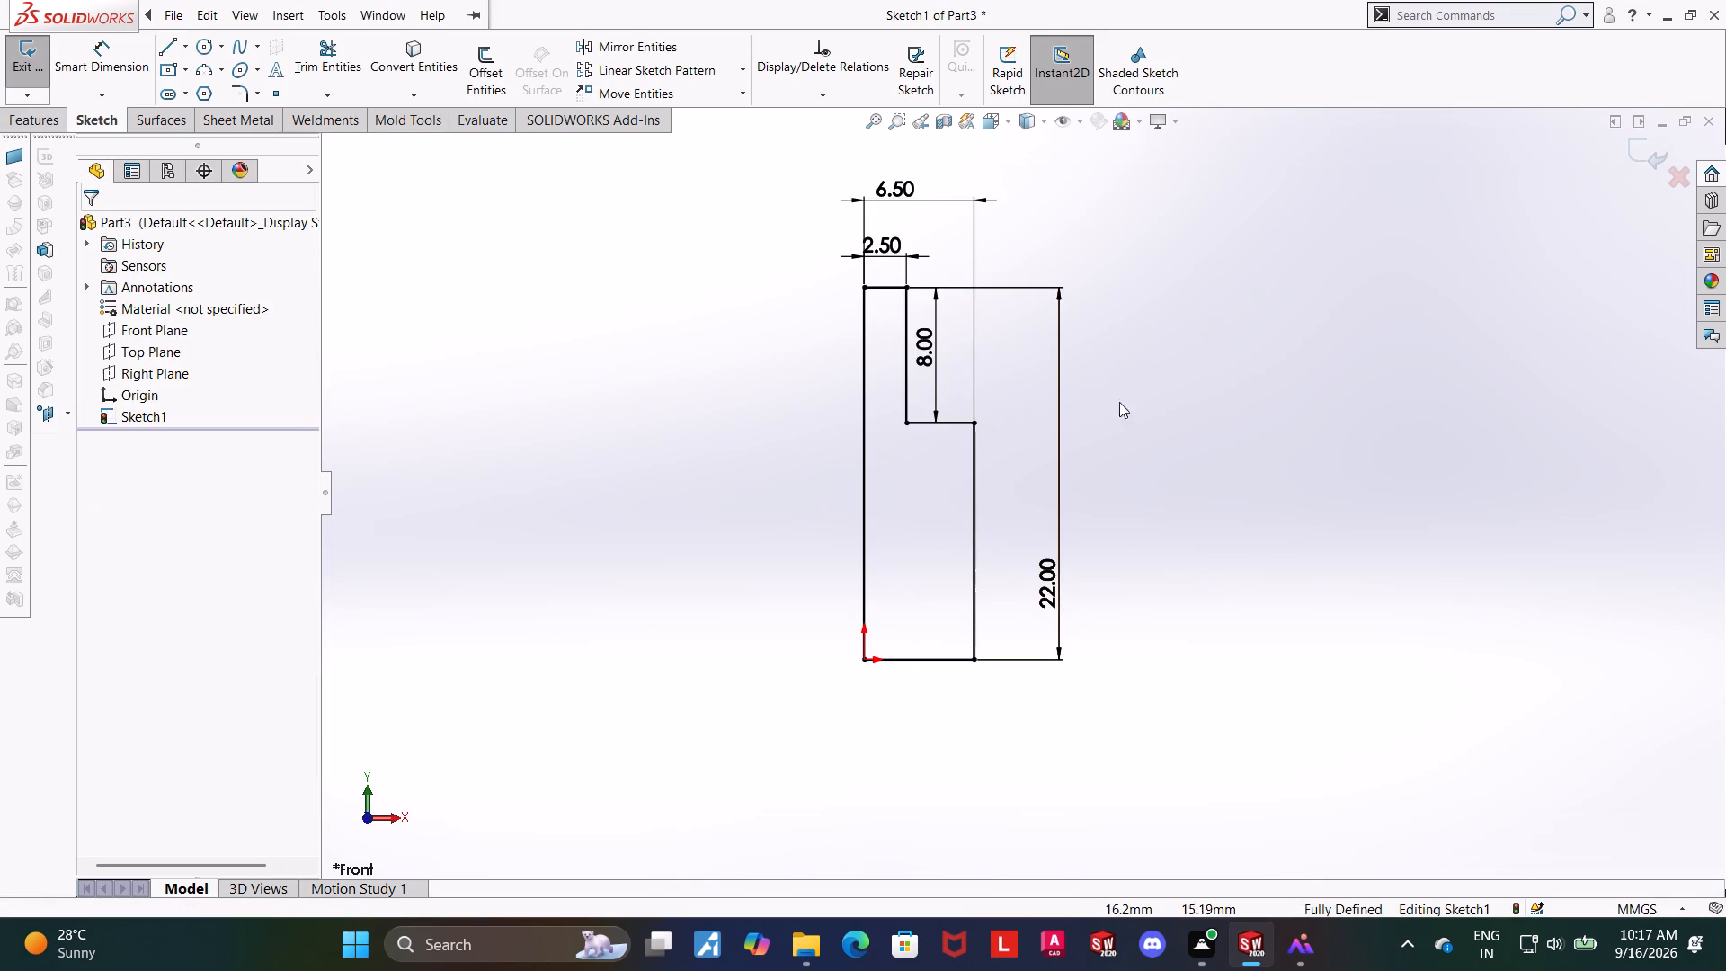
# Finish the sketch and revolve the stepped profile 360 degrees about its long vertical line through the origin.
pyautogui.middleClick(1247, 431)
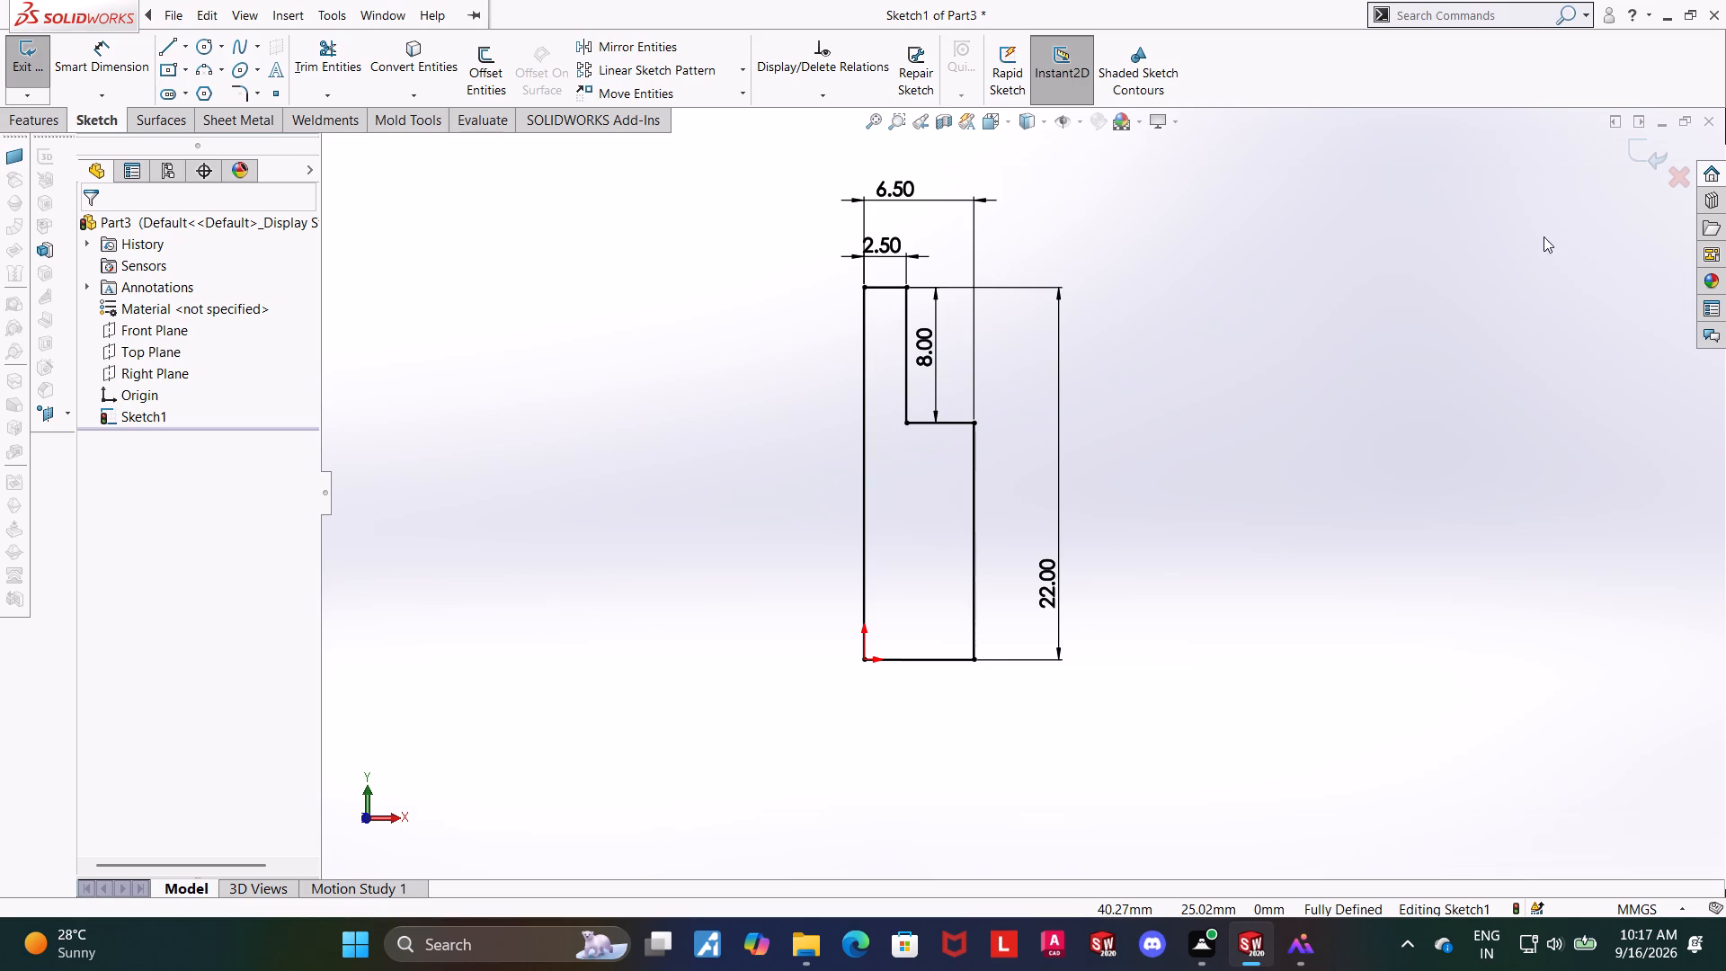
pyautogui.click(1667, 153)
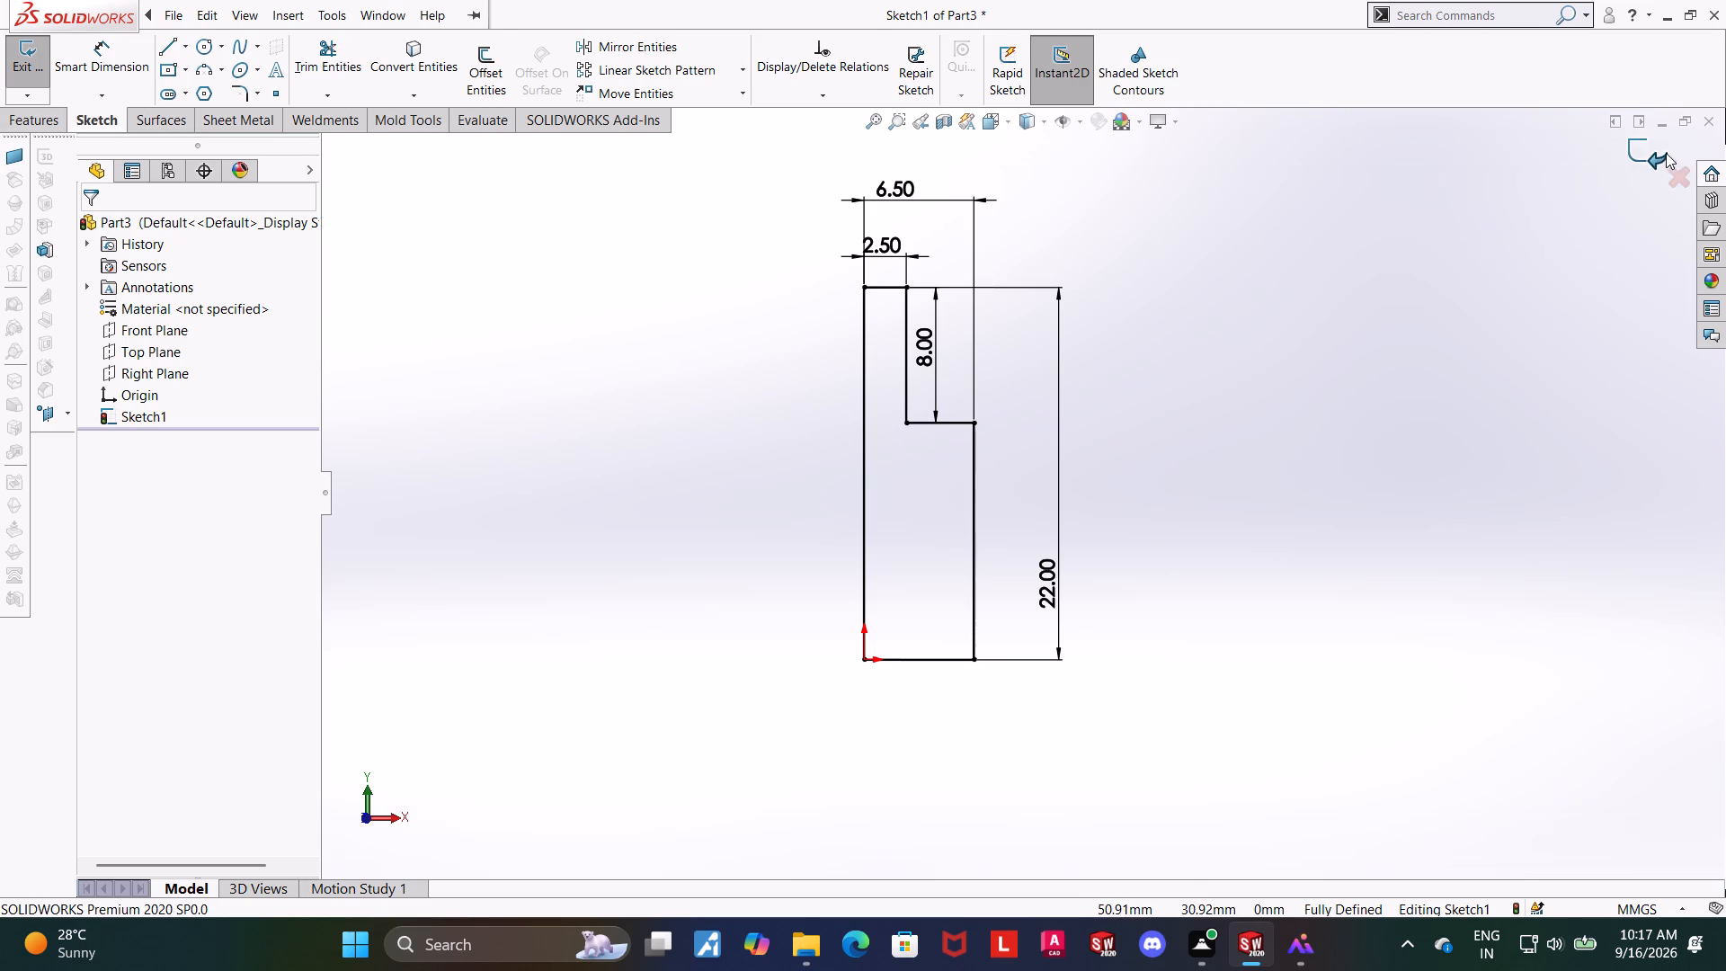
pyautogui.moveTo(1368, 331); pyautogui.dragTo(1333, 375, button='middle')
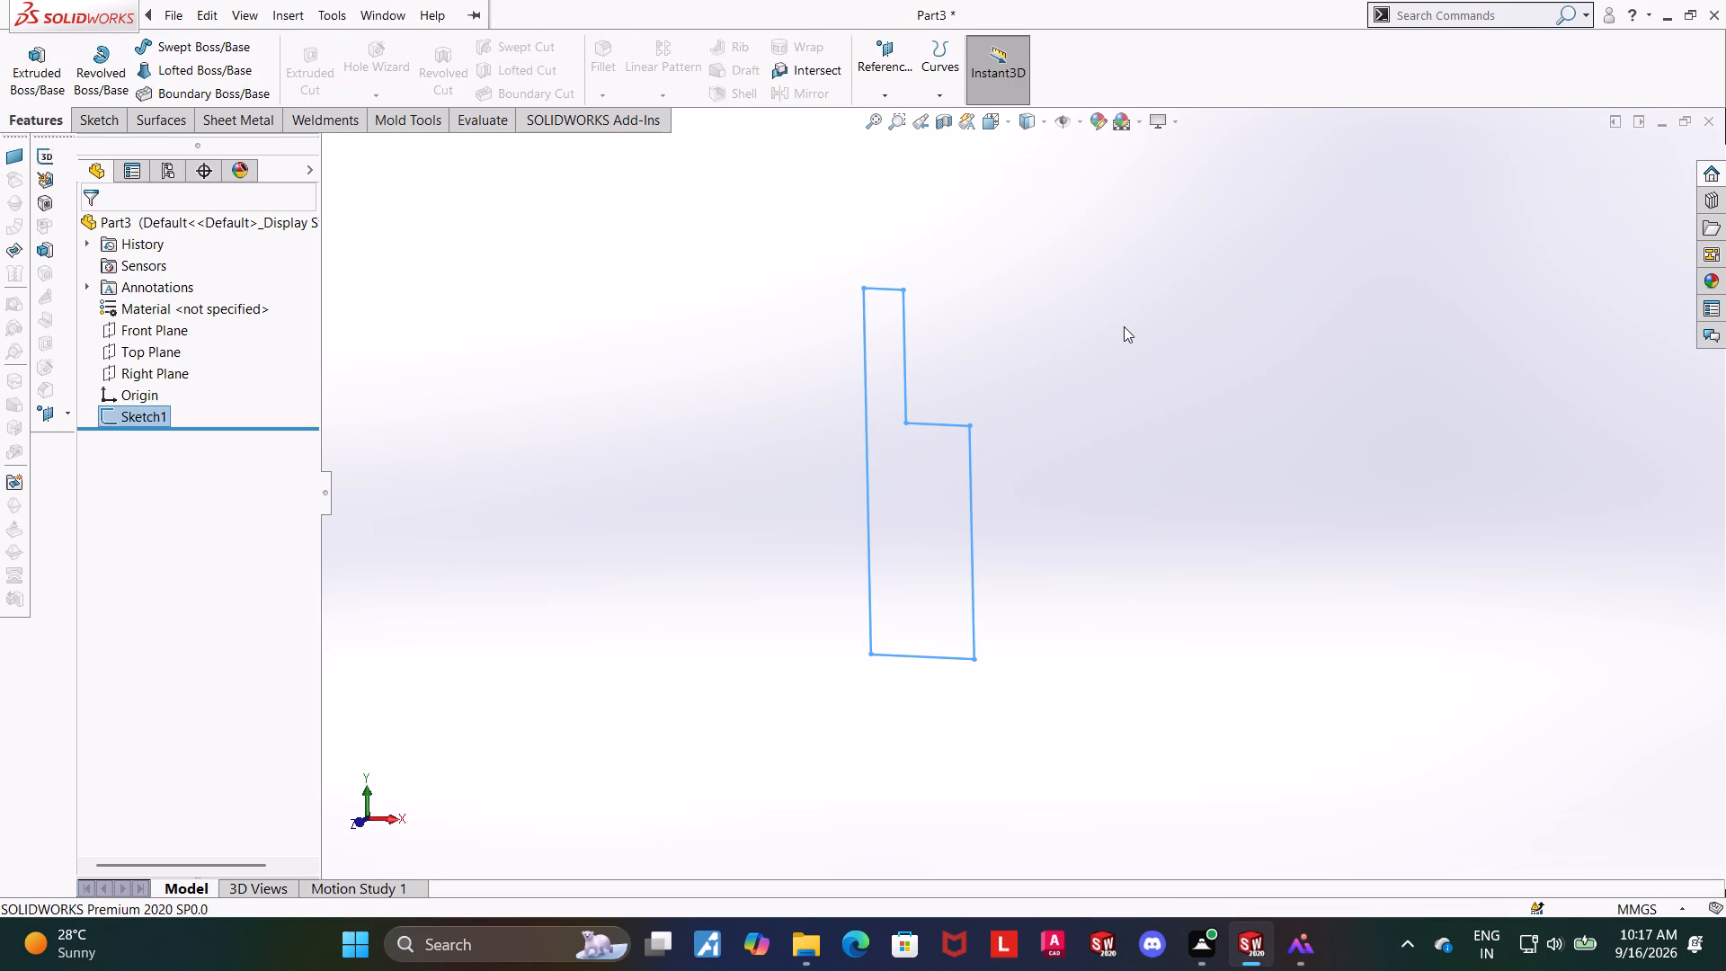
pyautogui.click(97, 65)
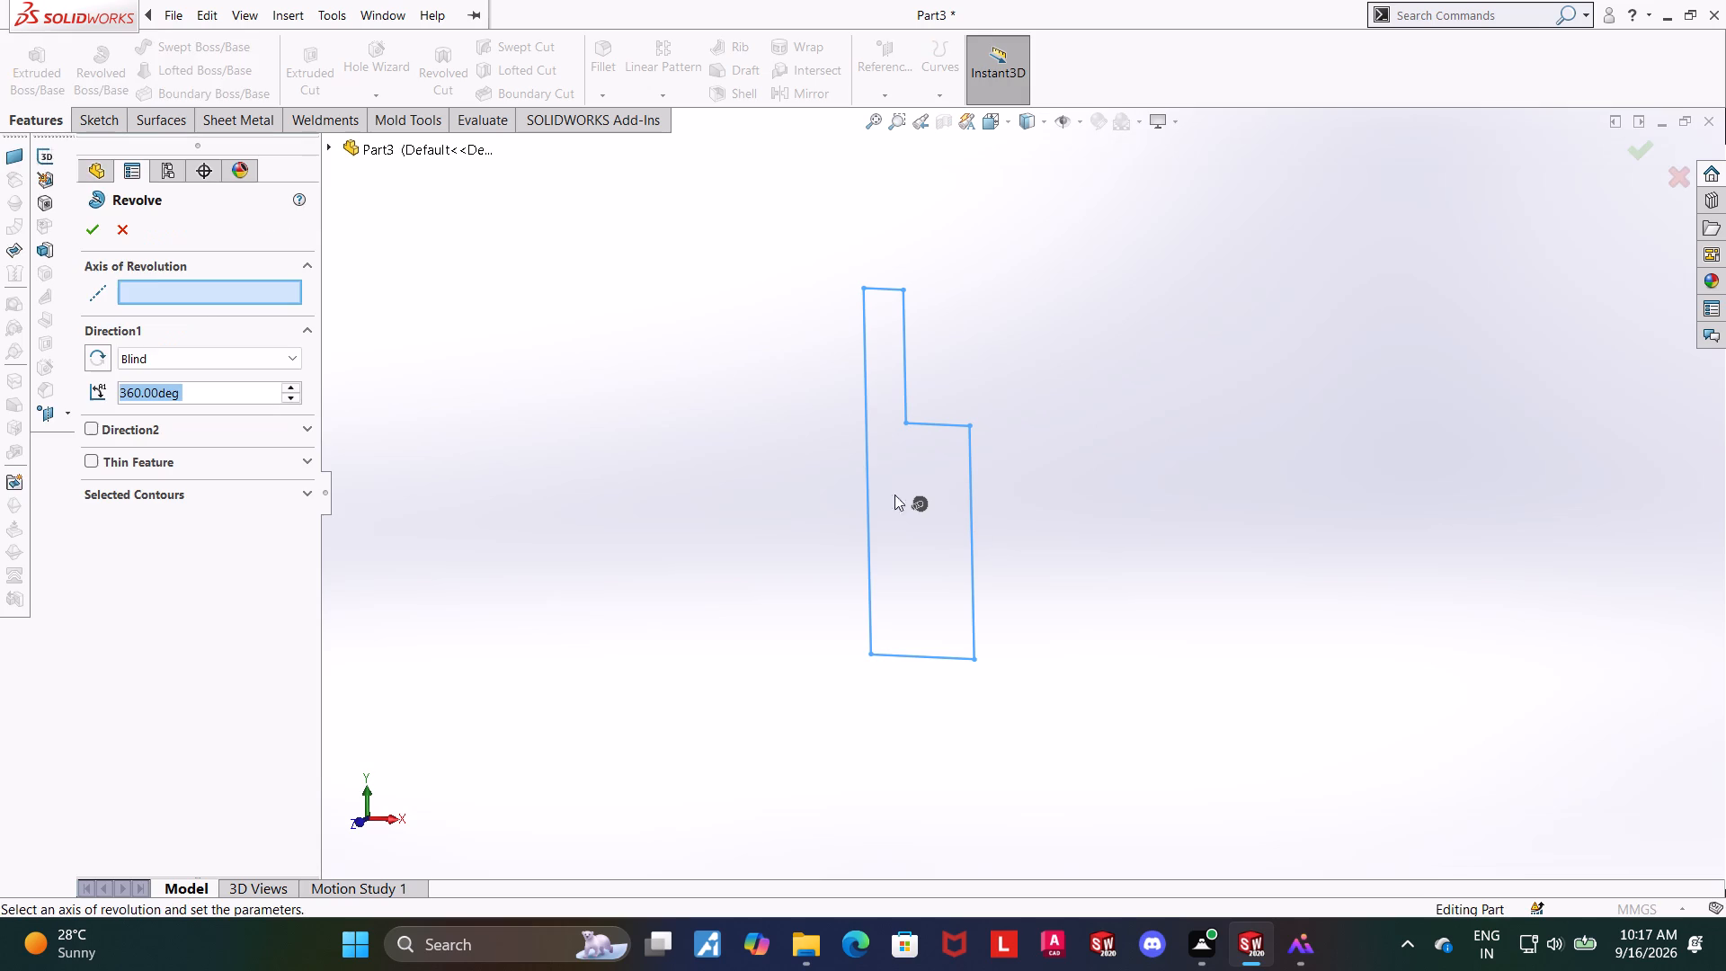
pyautogui.click(867, 481)
pyautogui.click(100, 228)
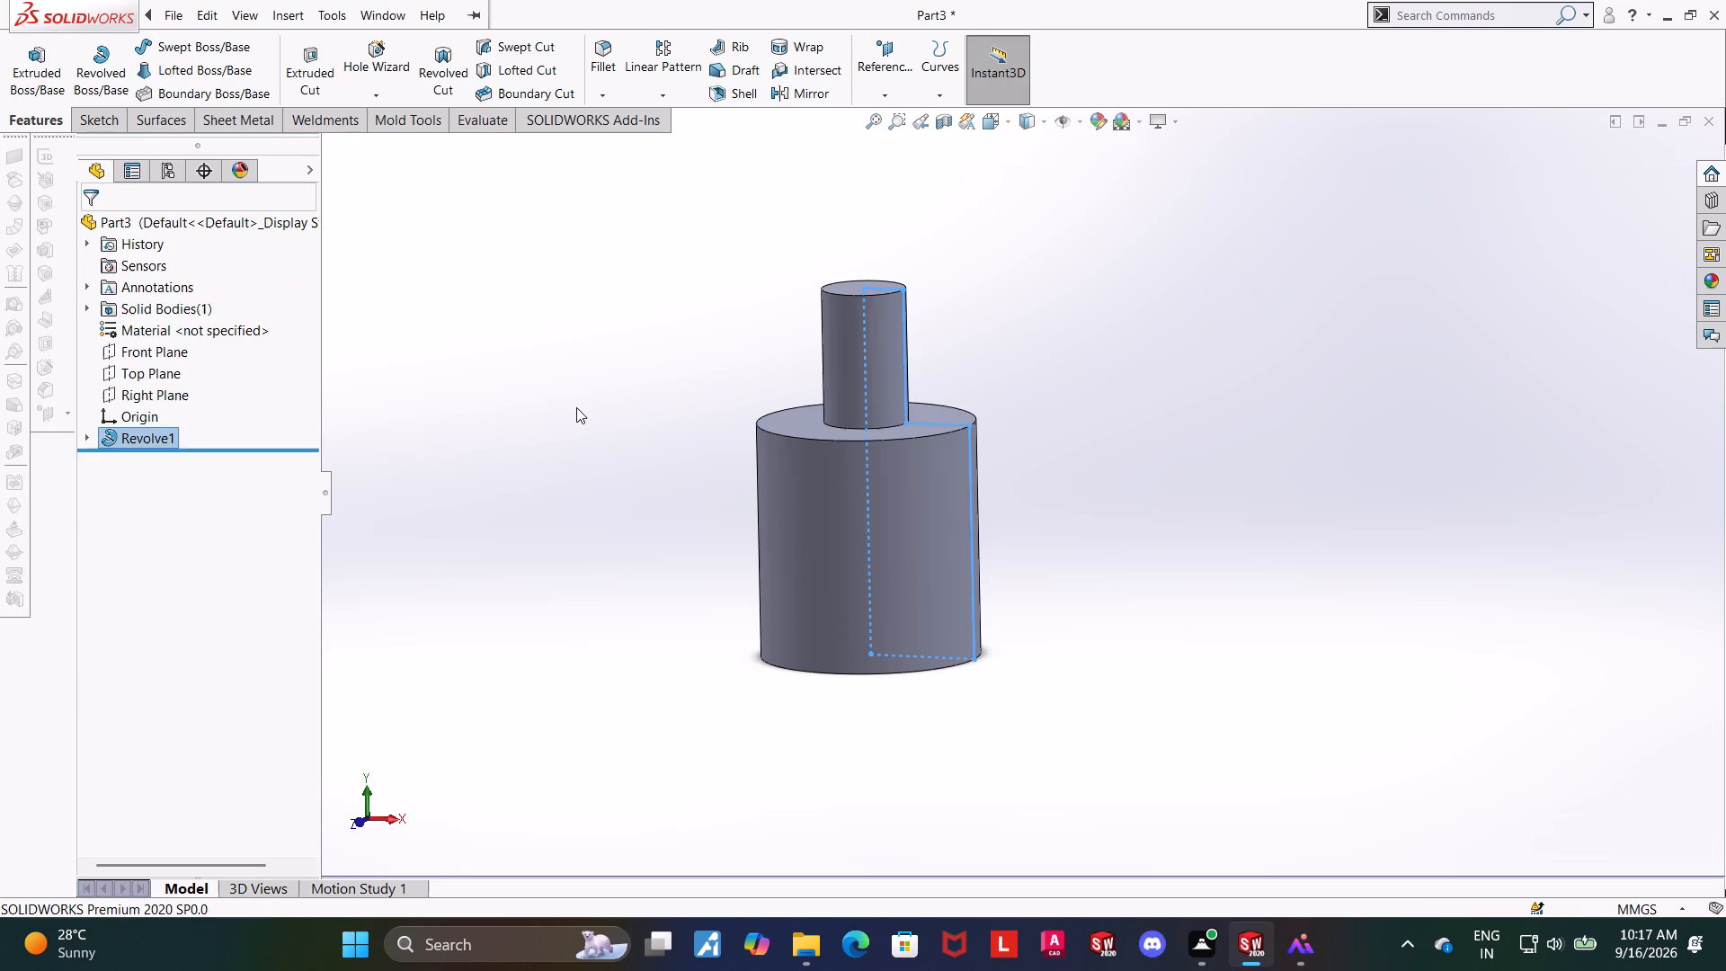
pyautogui.click(576, 407)
pyautogui.middleClick(586, 417)
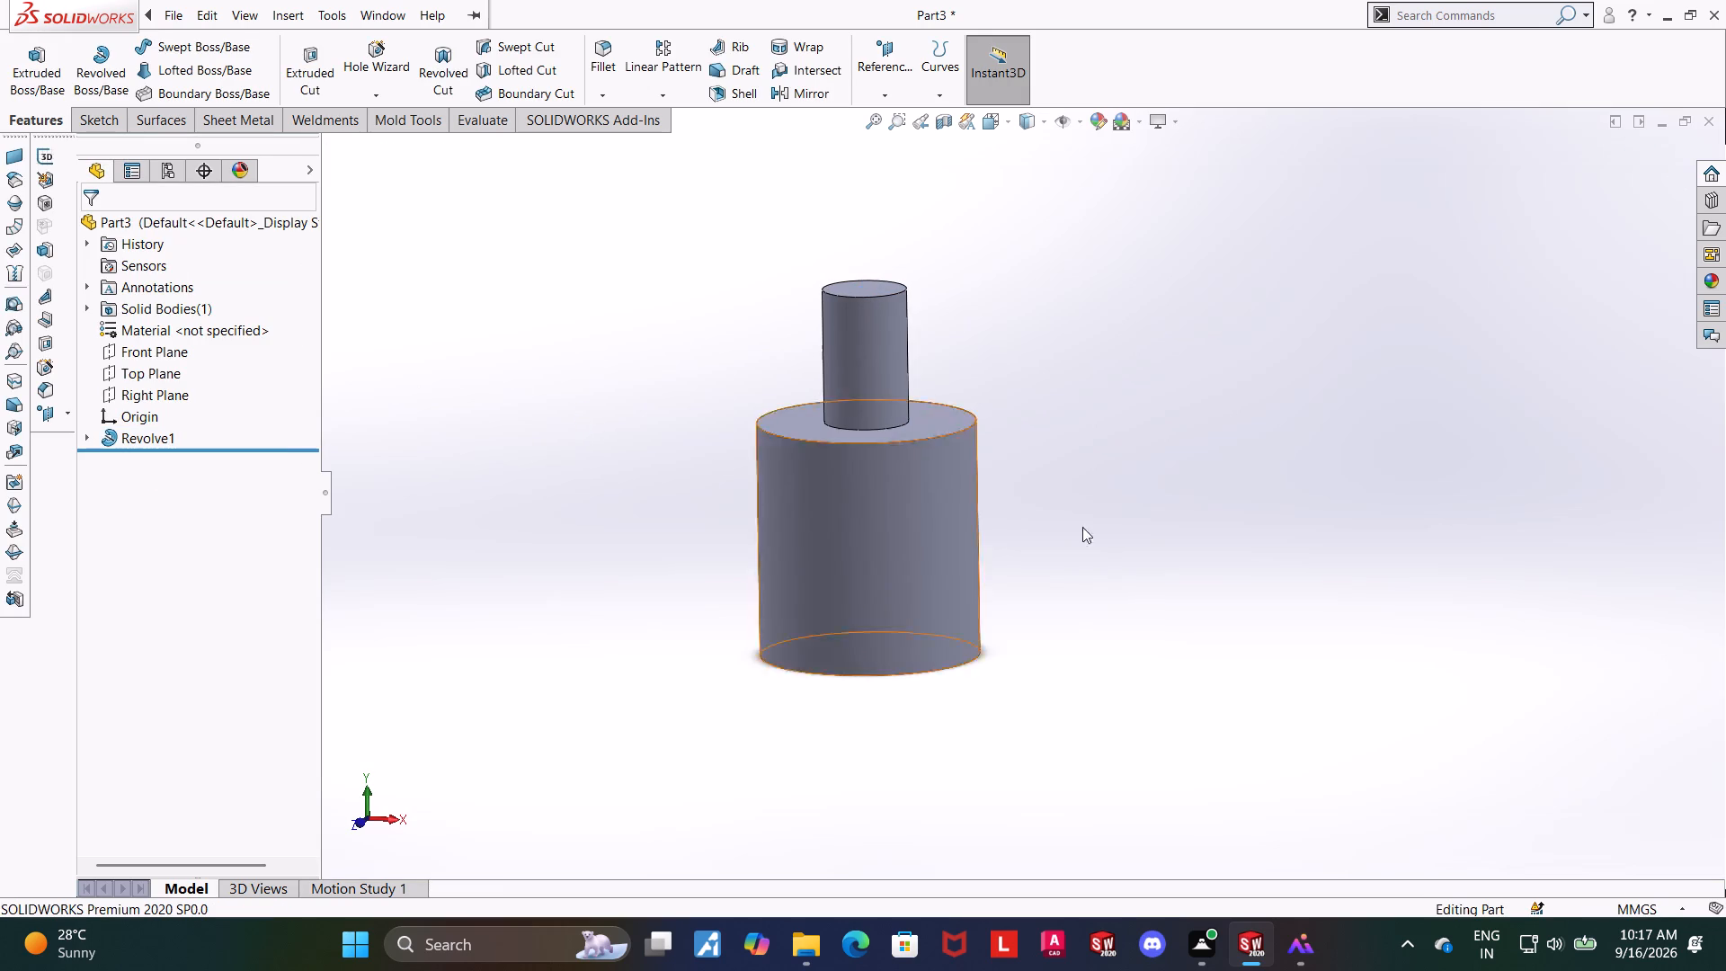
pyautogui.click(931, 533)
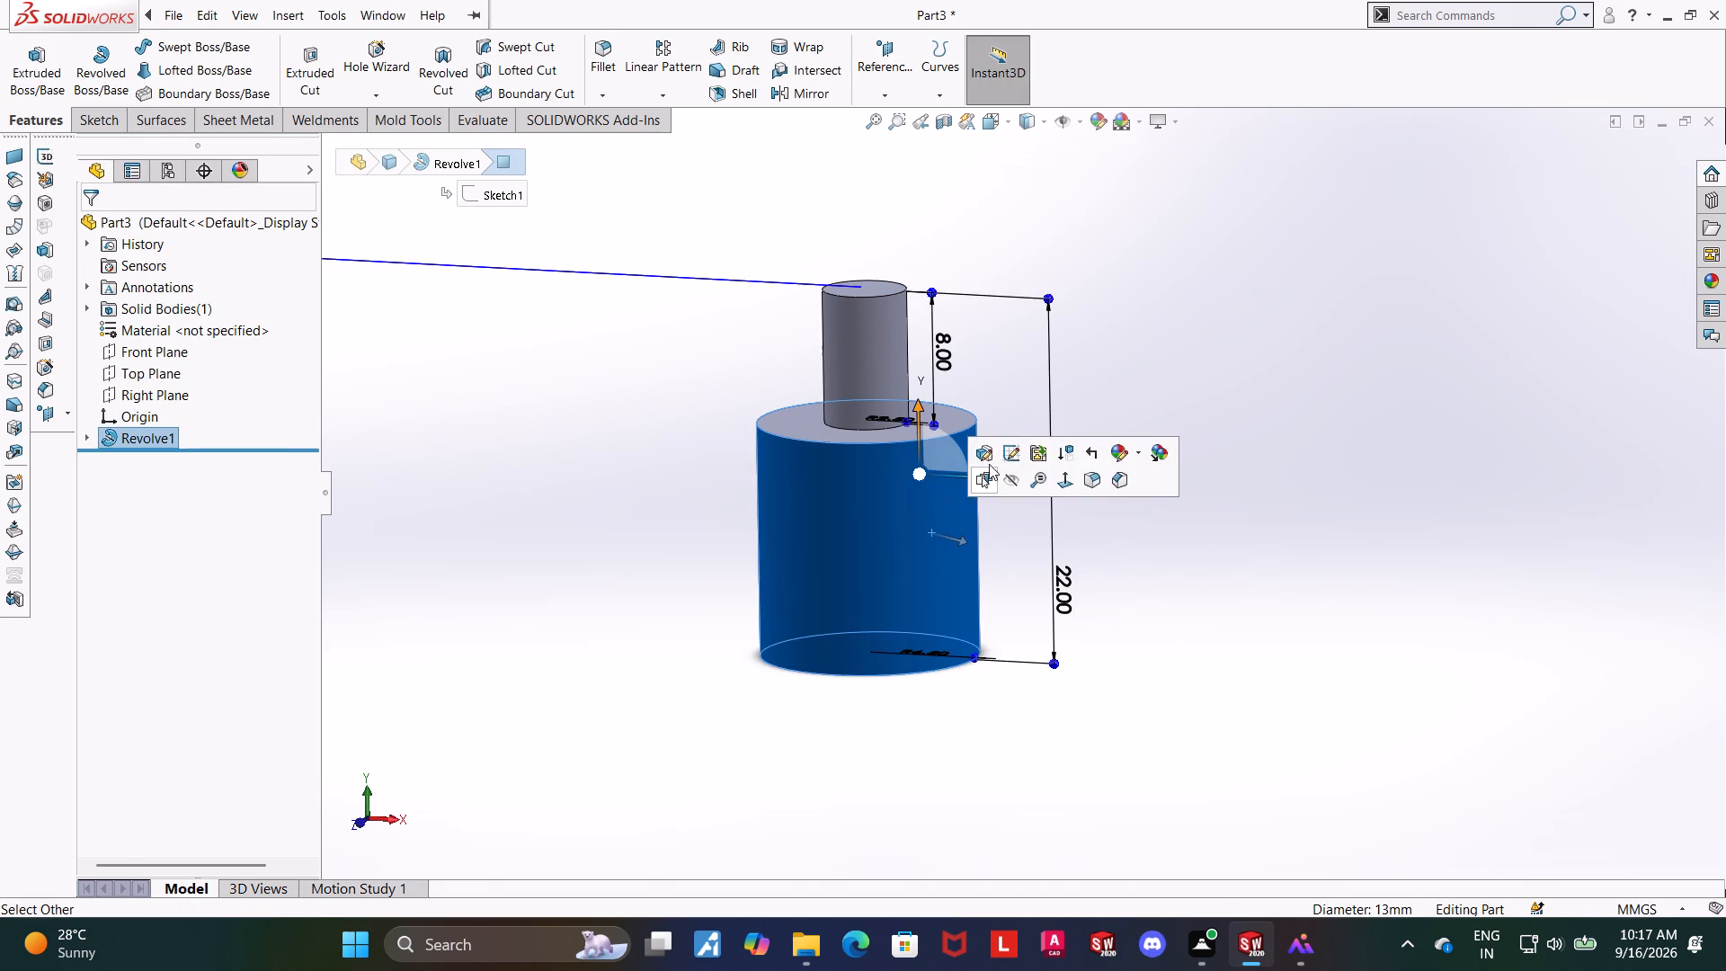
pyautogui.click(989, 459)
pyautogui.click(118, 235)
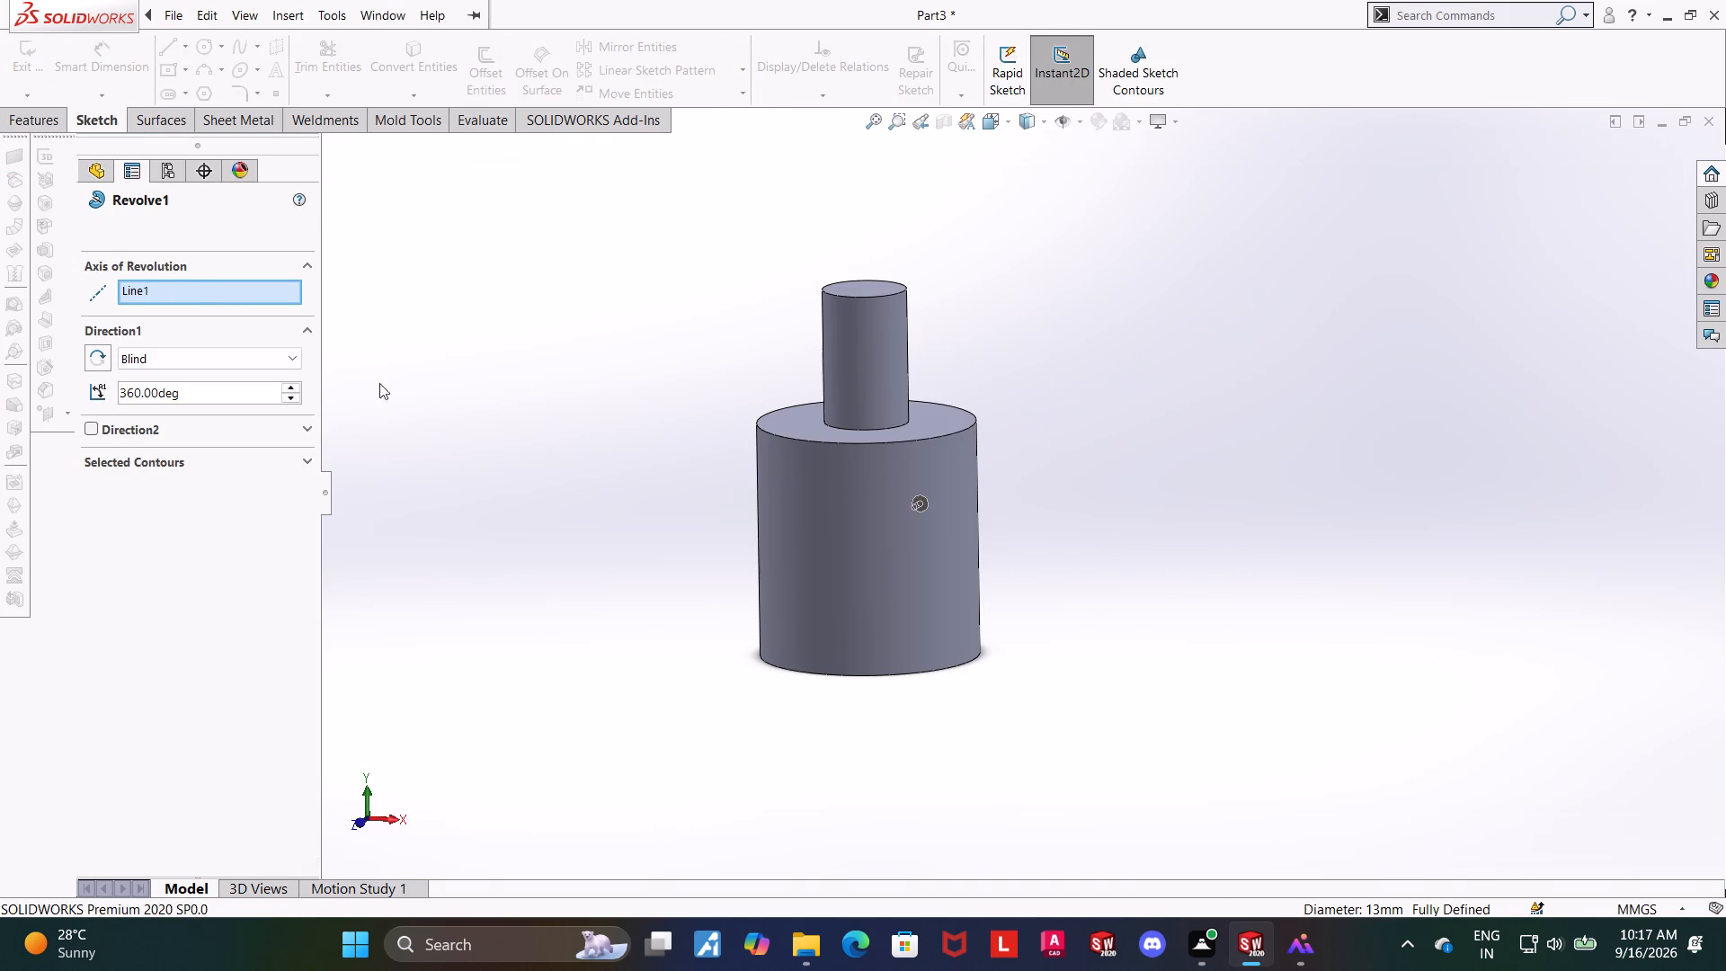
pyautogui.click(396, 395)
# Sketch a circle about 7 mm in diameter on the Right Plane, centred directly above the origin within the wide lower cylinder.
pyautogui.click(146, 395)
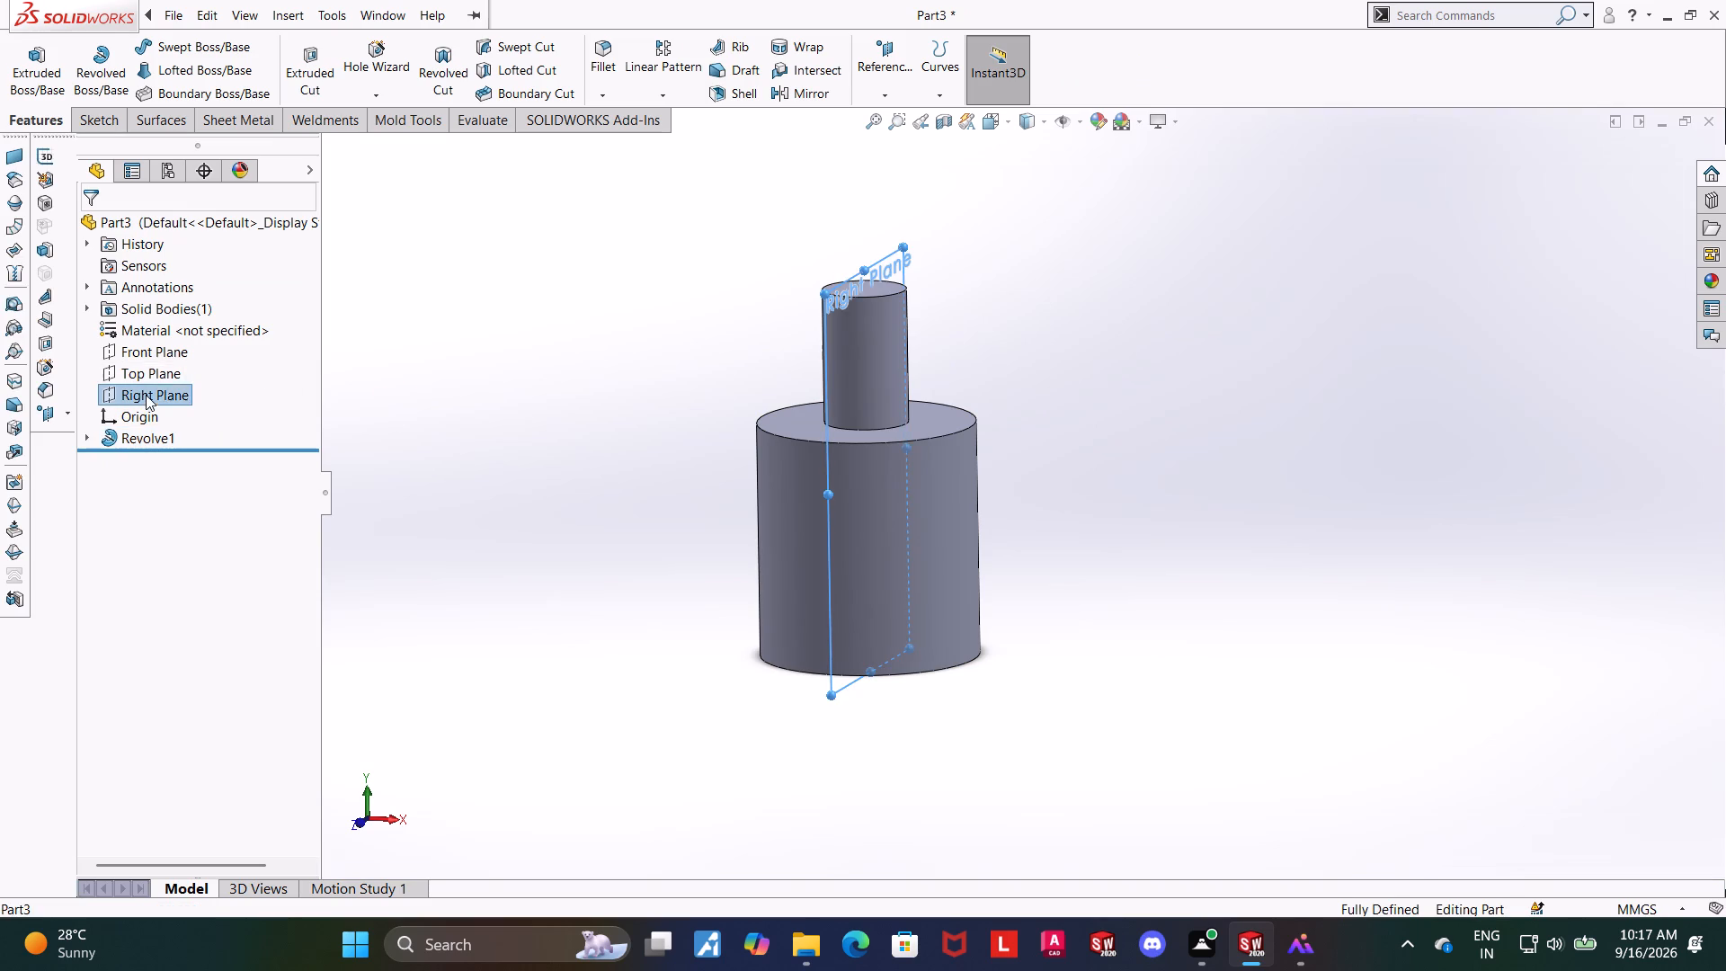
pyautogui.click(155, 367)
pyautogui.click(160, 468)
pyautogui.click(204, 438)
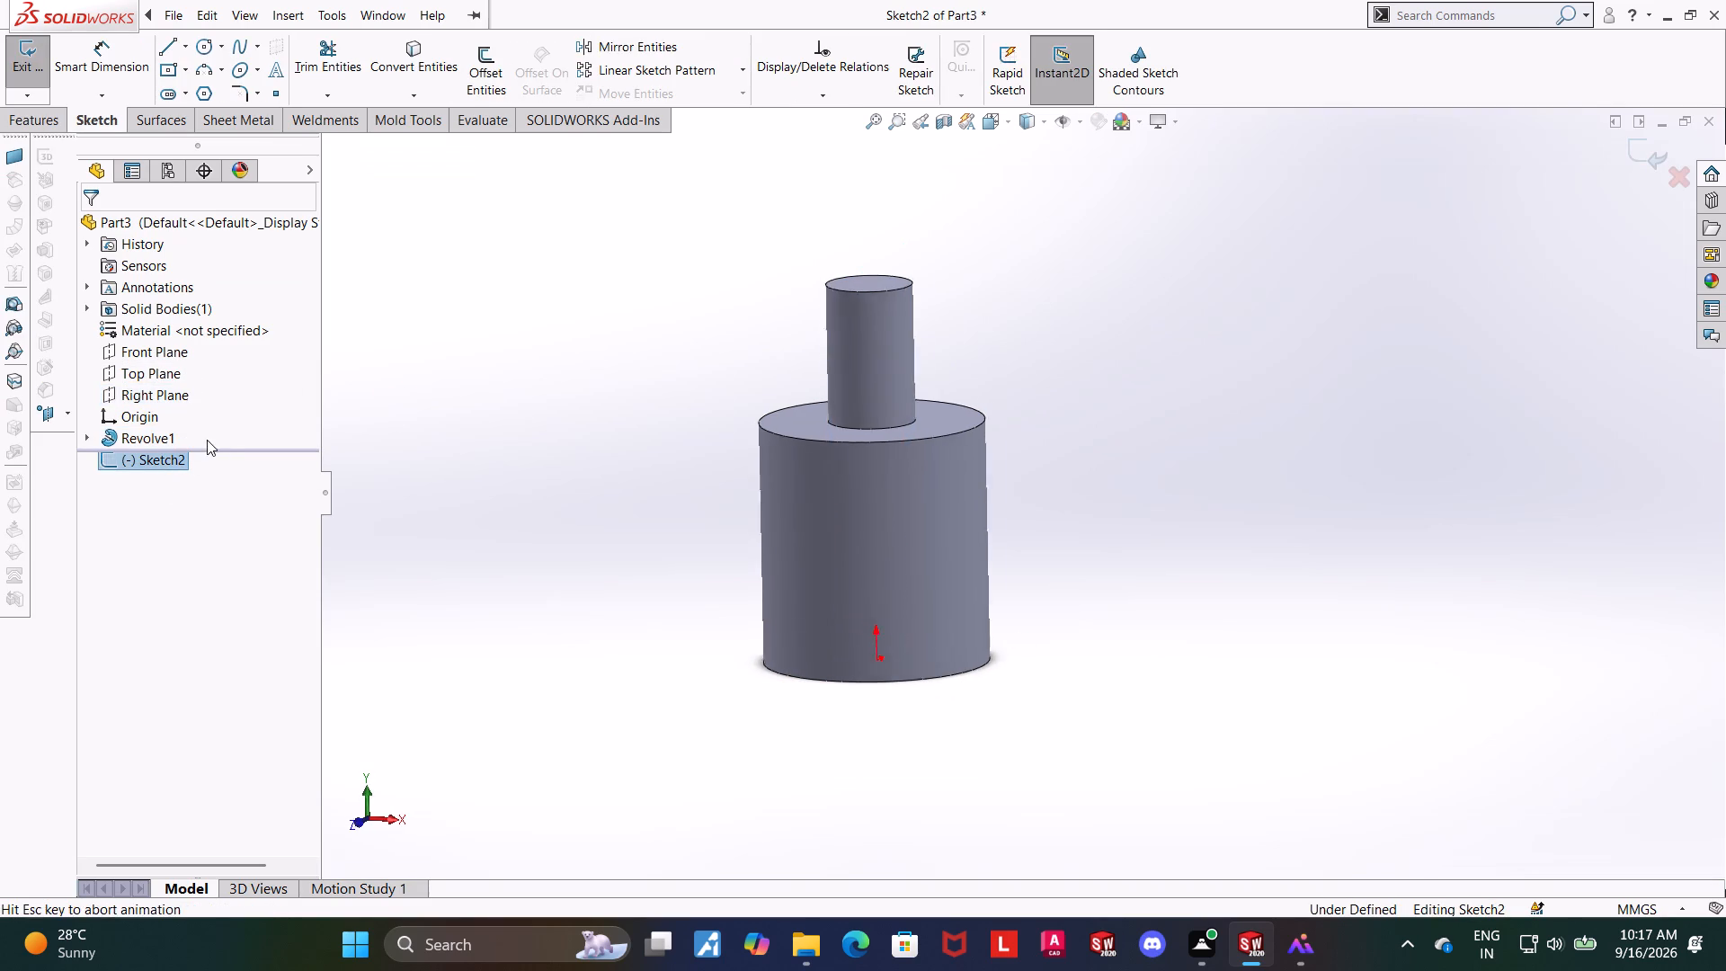
pyautogui.click(199, 44)
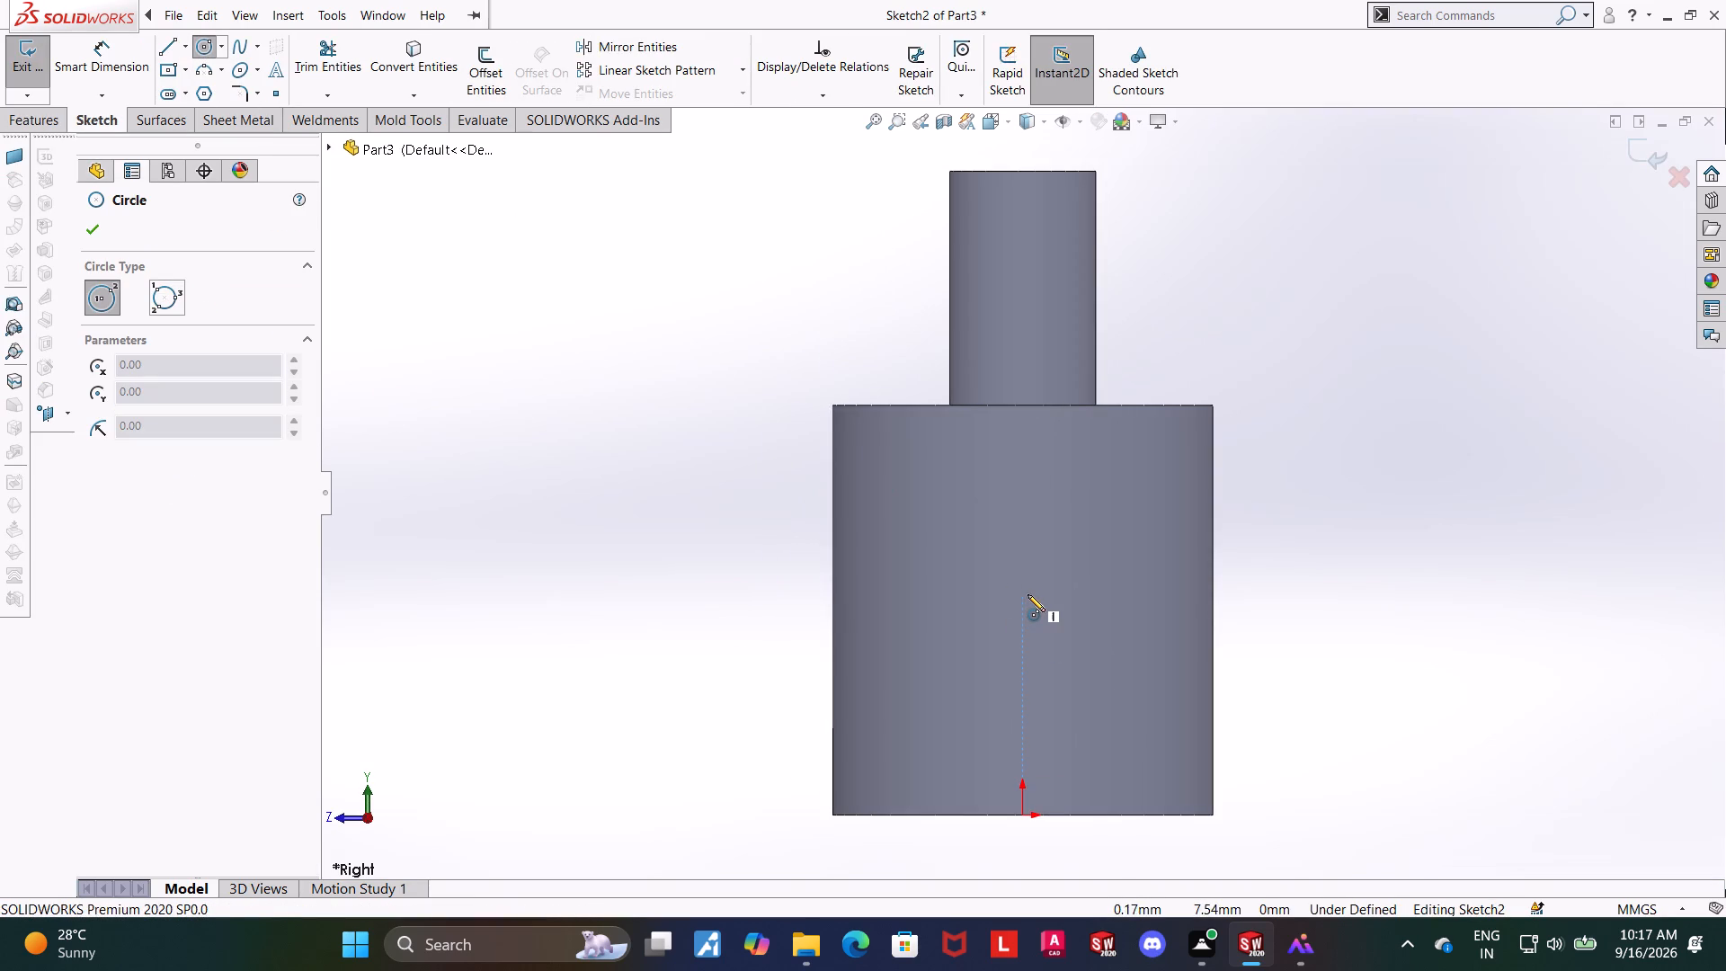
pyautogui.click(1025, 592)
pyautogui.click(1125, 573)
pyautogui.press('Escape')
pyautogui.press('Escape')
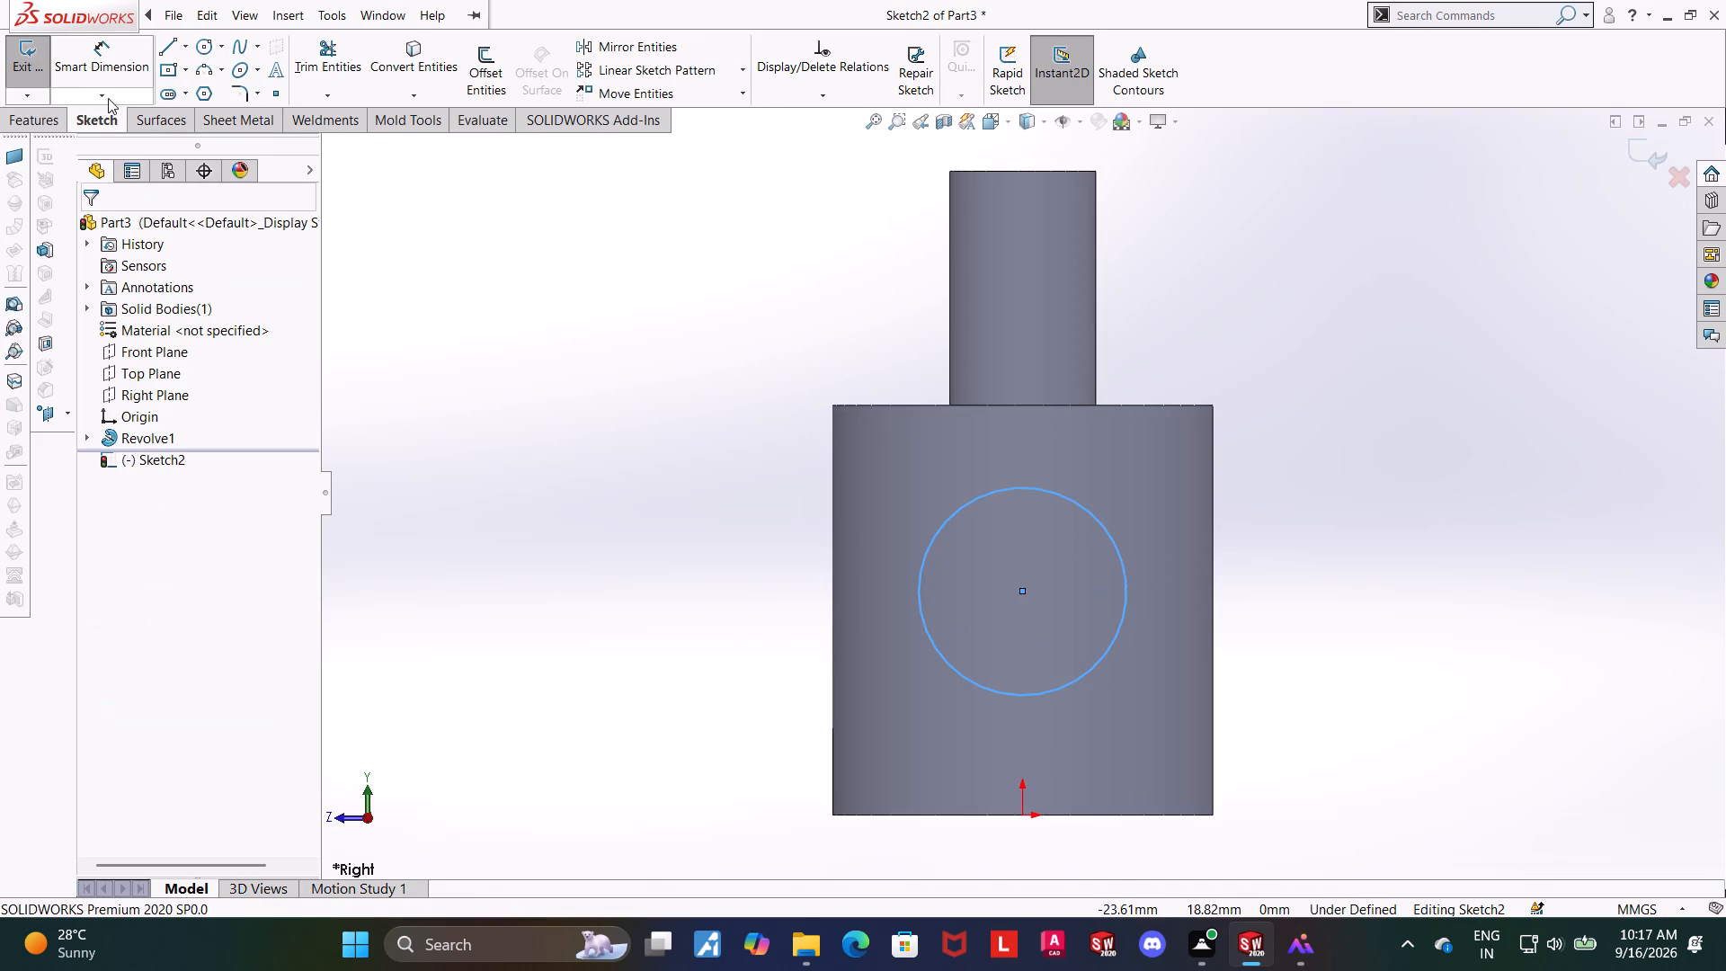
# Dimension the circle's diameter as 8 mm.
pyautogui.click(96, 54)
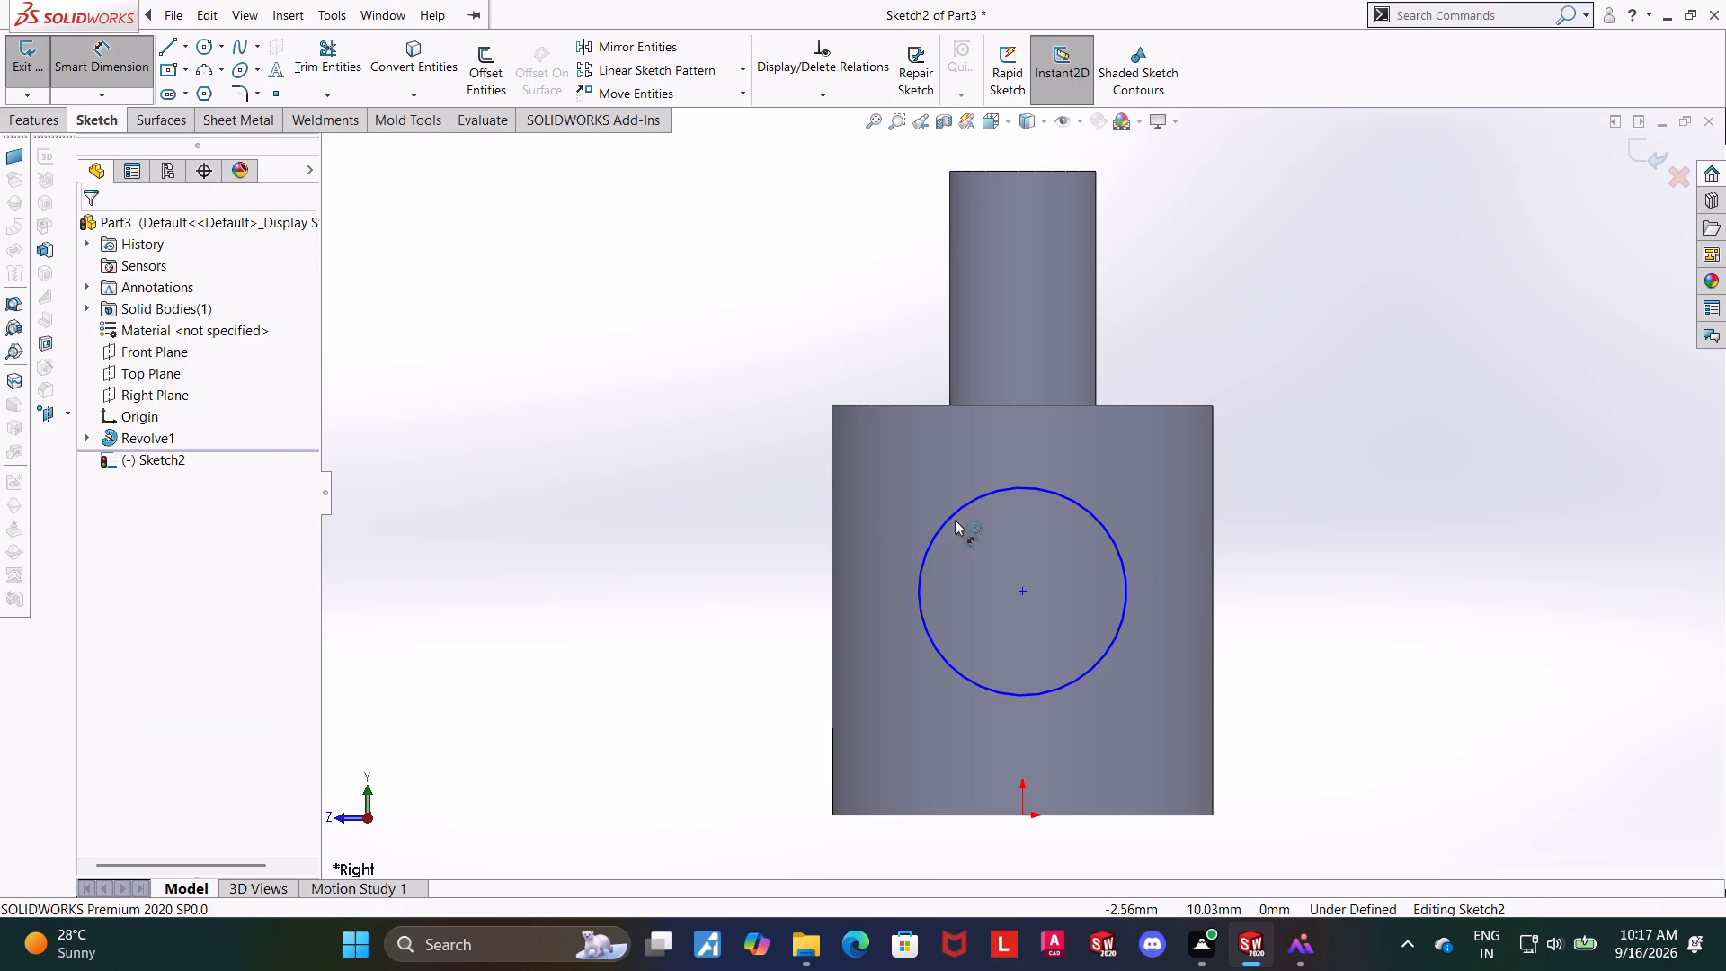
pyautogui.click(1111, 530)
pyautogui.click(1143, 494)
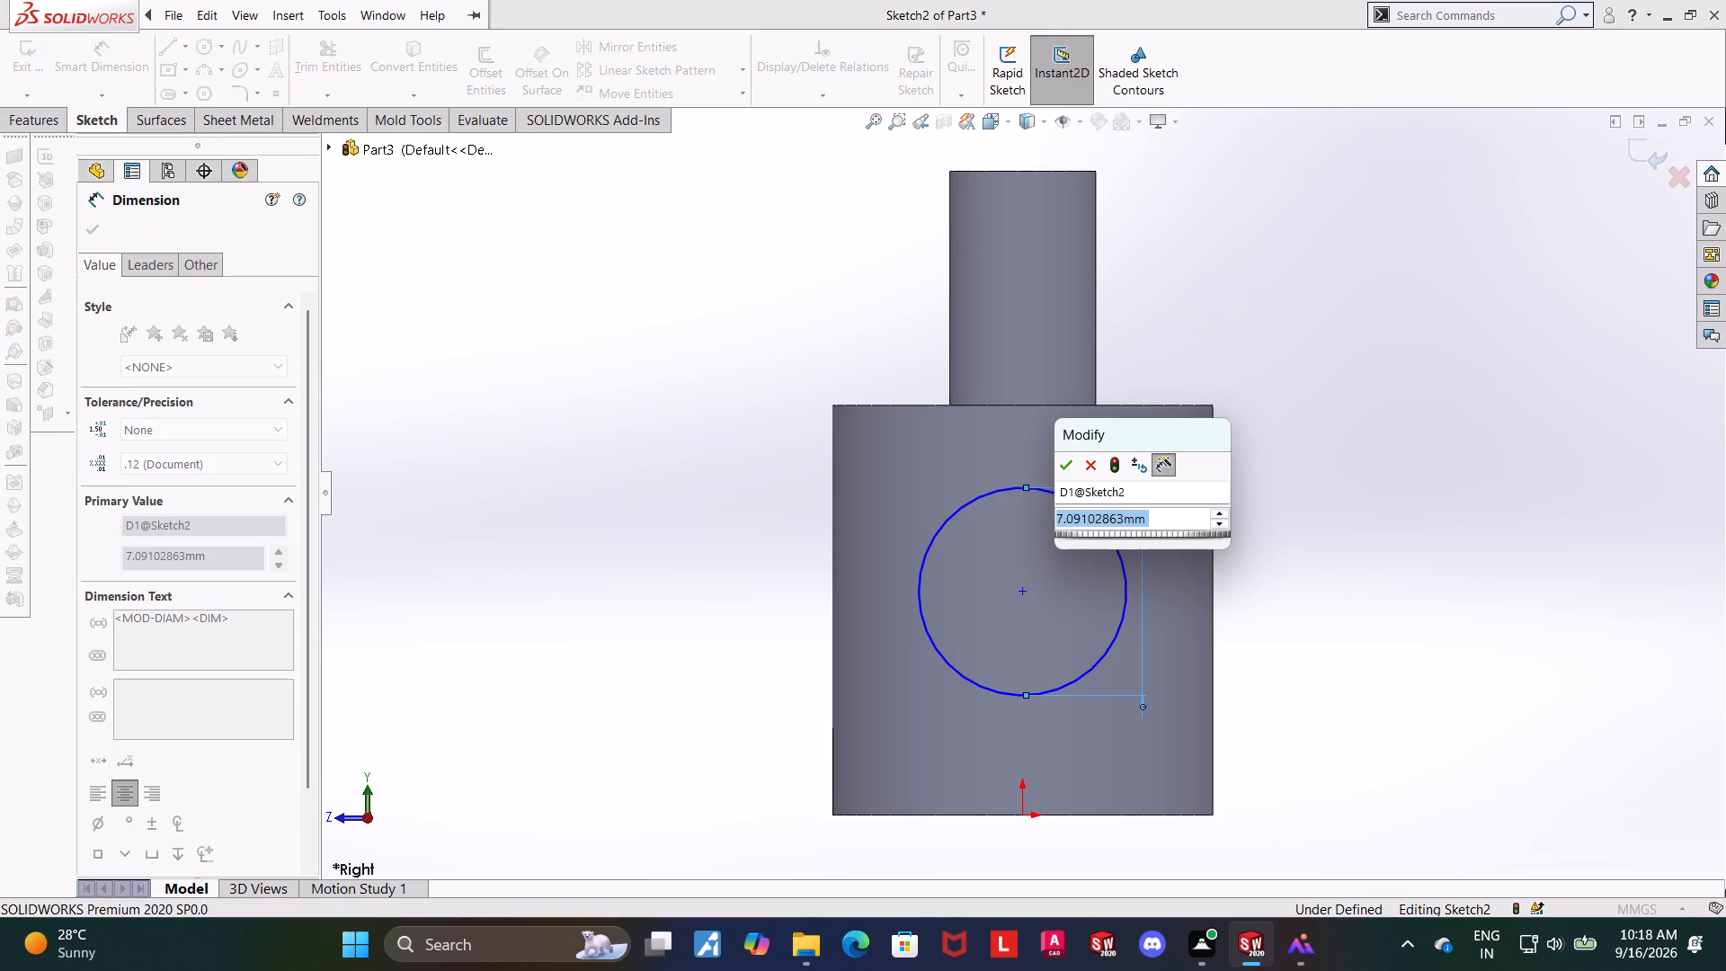
pyautogui.press('8')
pyautogui.press('Return')
pyautogui.press('Escape')
pyautogui.press('Escape')
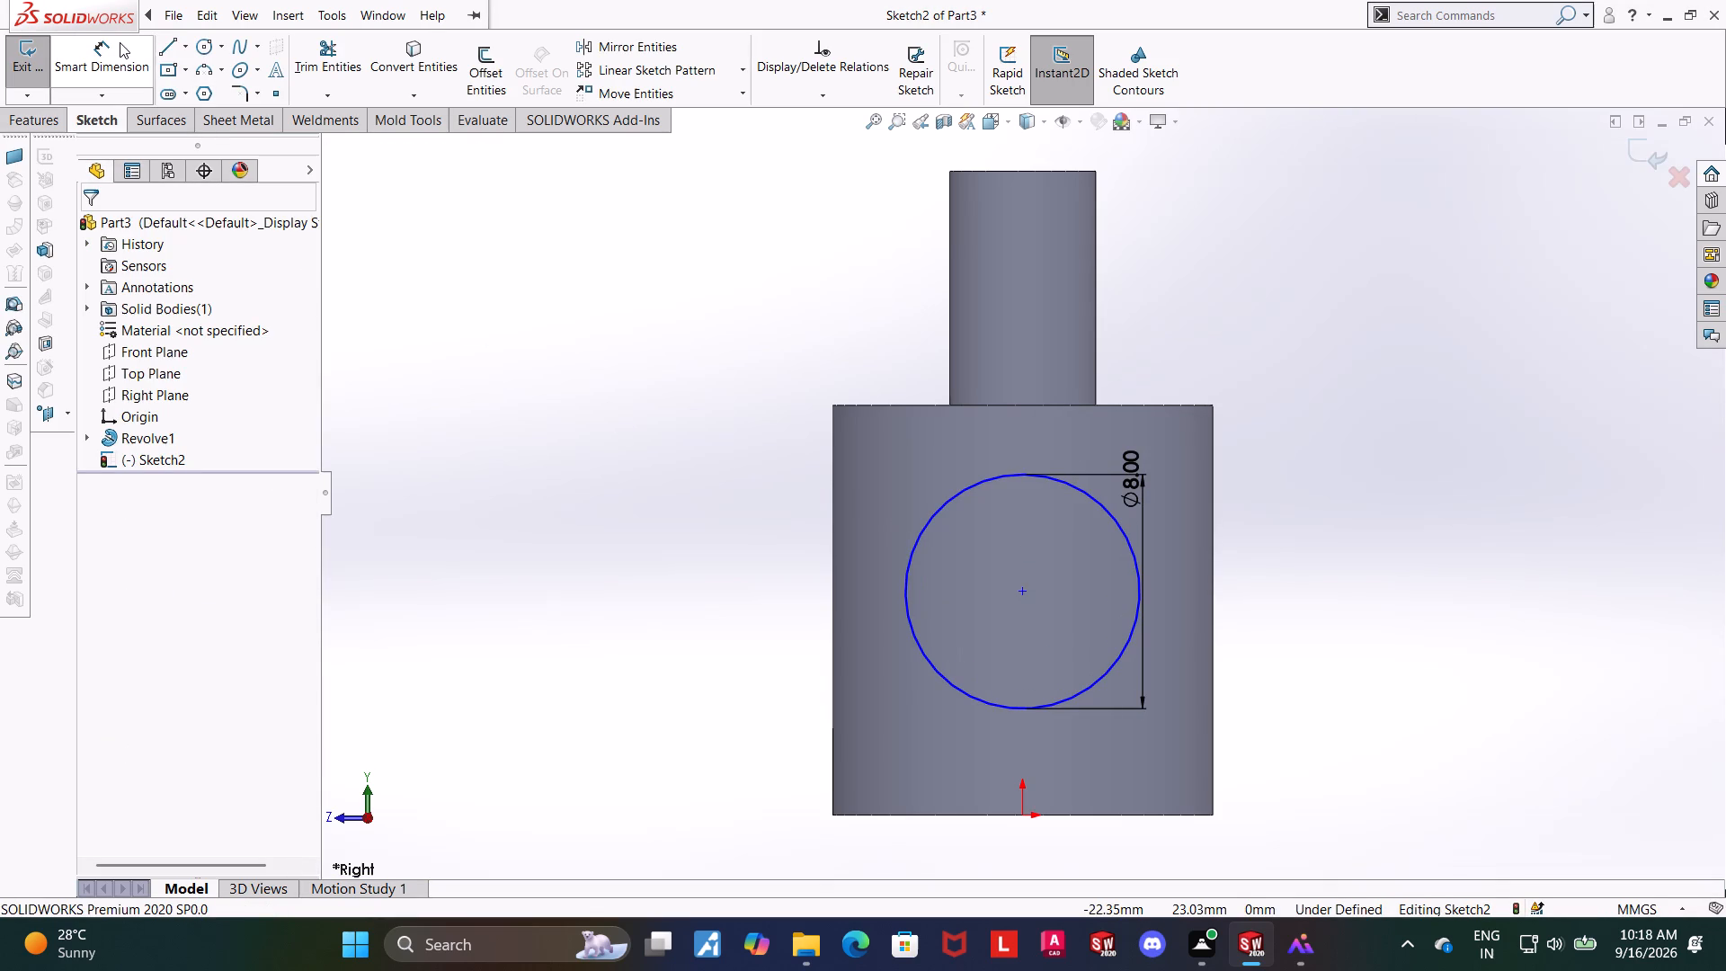
# Dimension the circle centre's height above the origin as 22-8 mm.
pyautogui.click(120, 43)
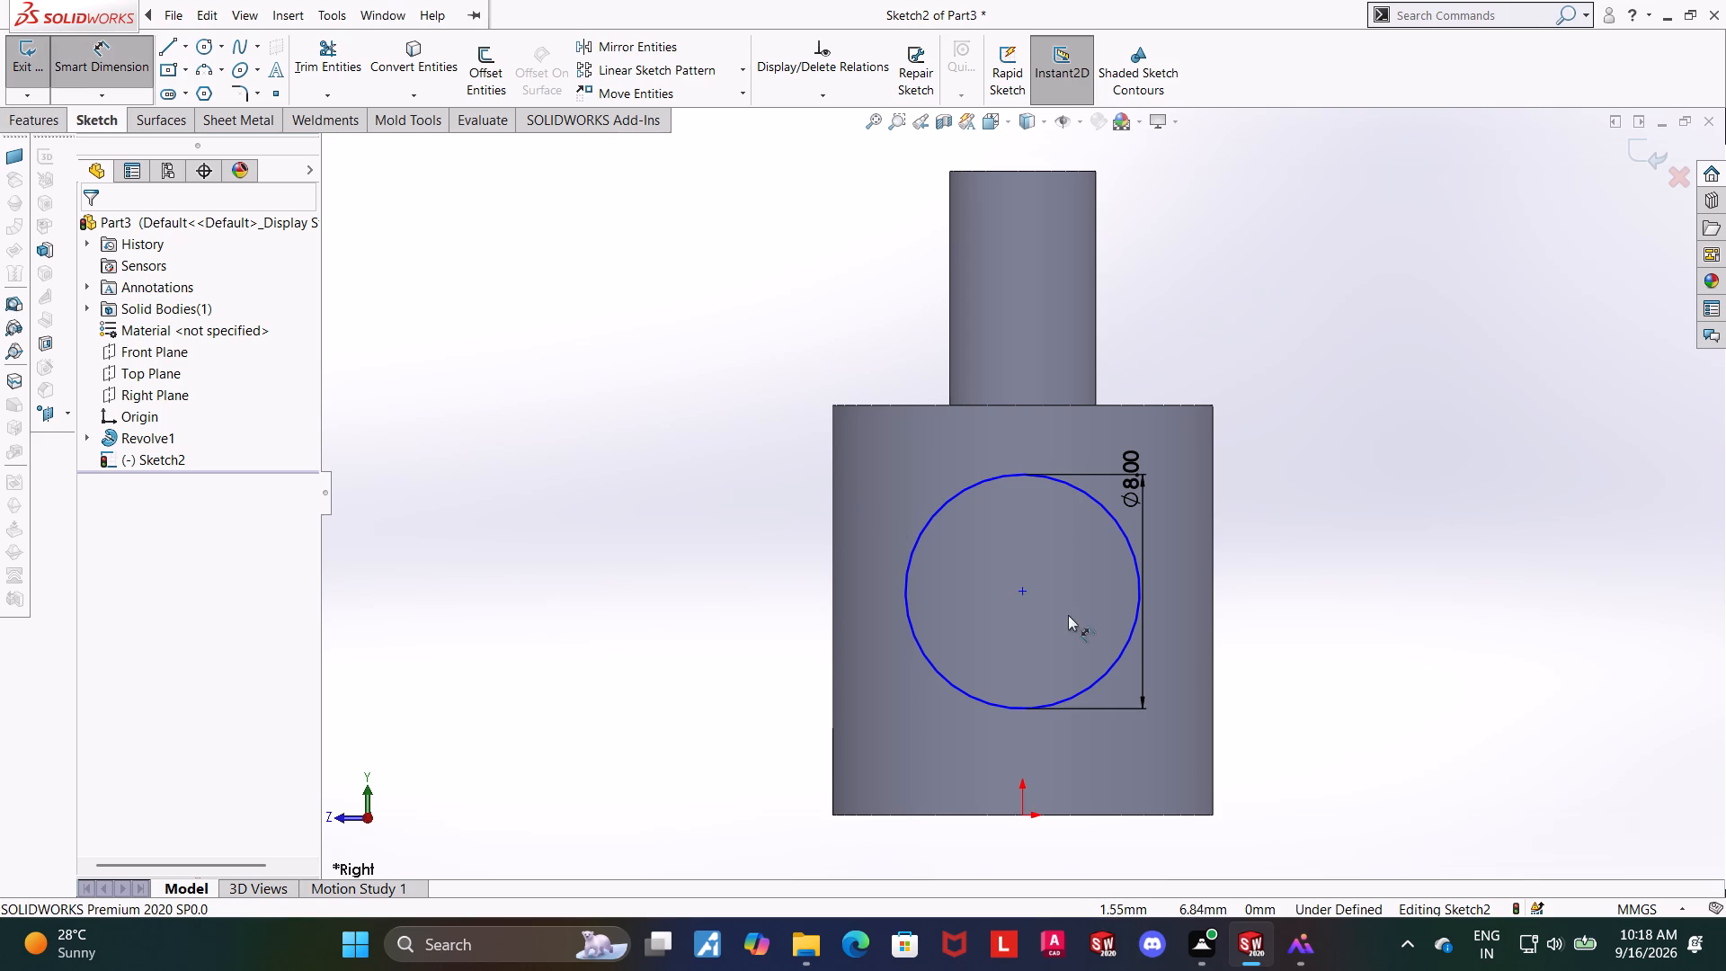
pyautogui.click(1022, 595)
pyautogui.click(1023, 813)
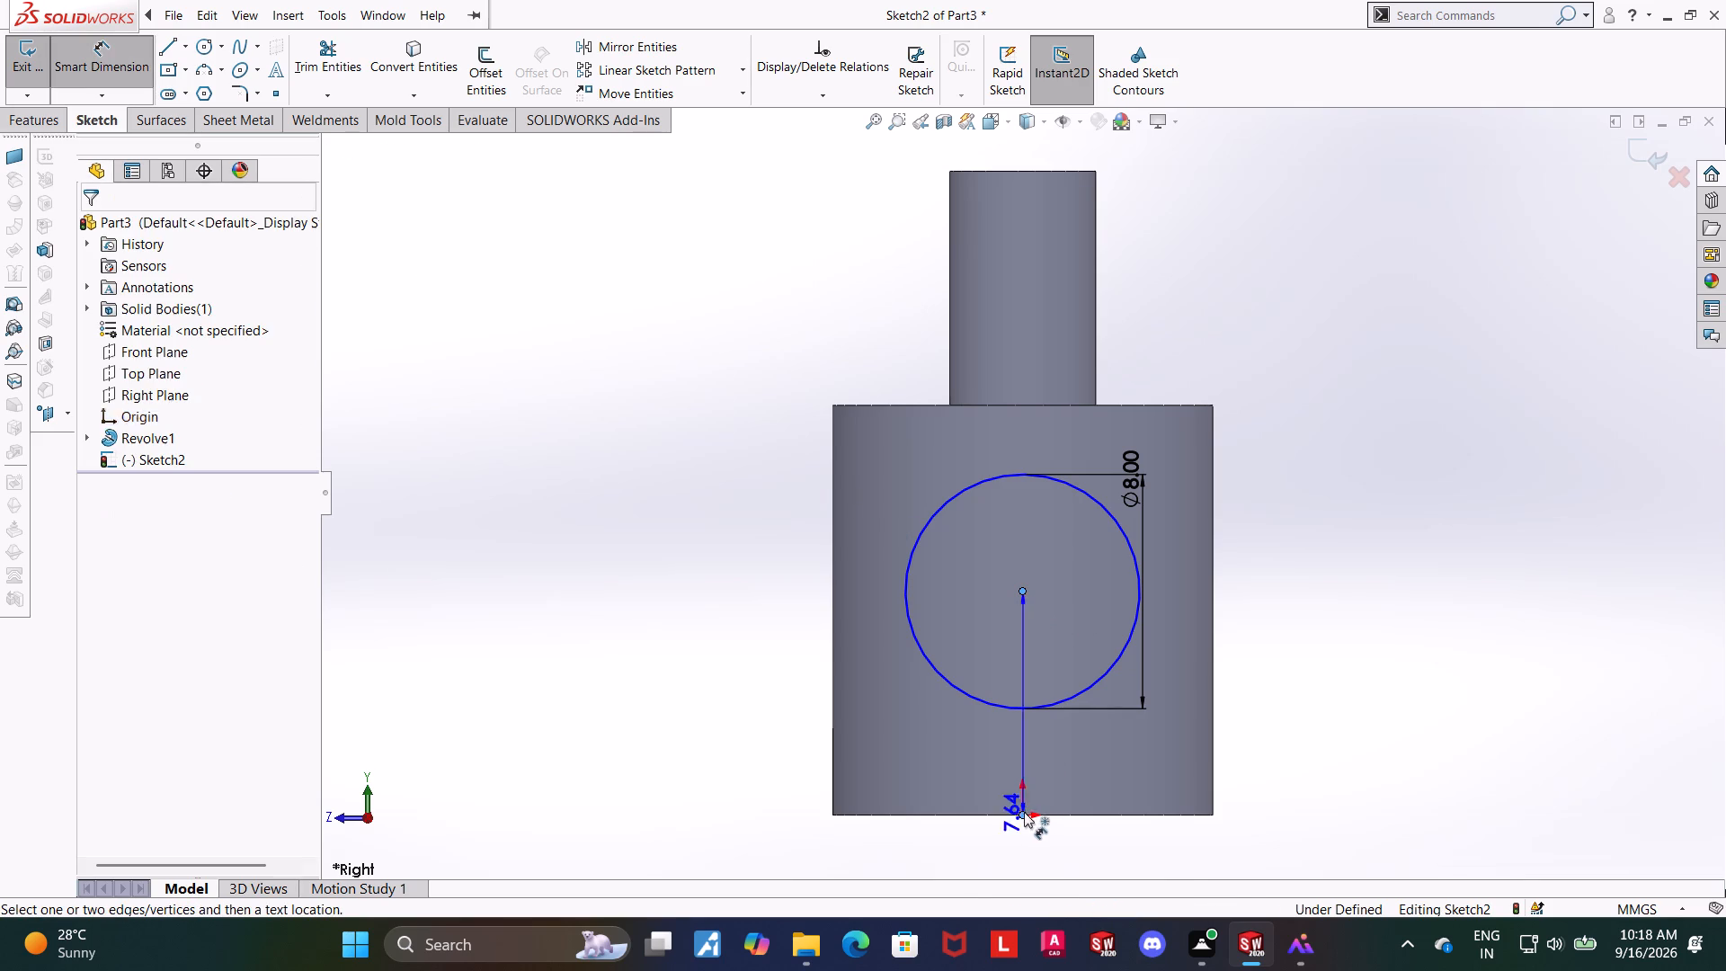
pyautogui.click(1324, 726)
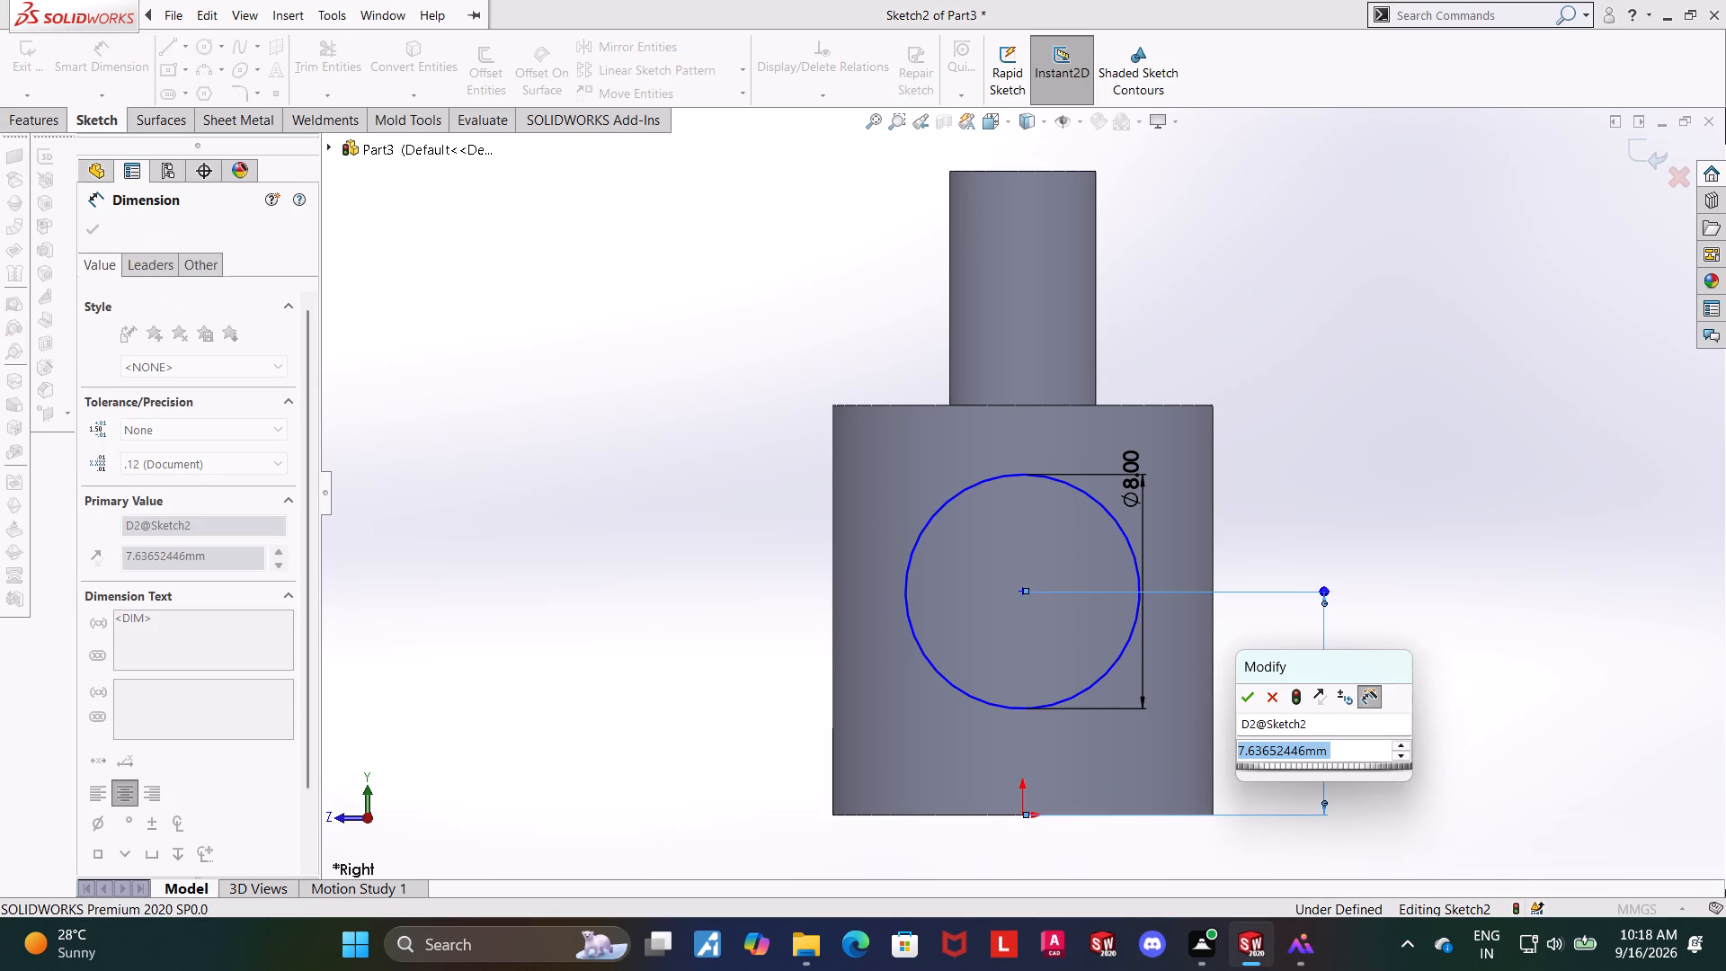
pyautogui.write('22')
pyautogui.write('-8')
pyautogui.press('Return')
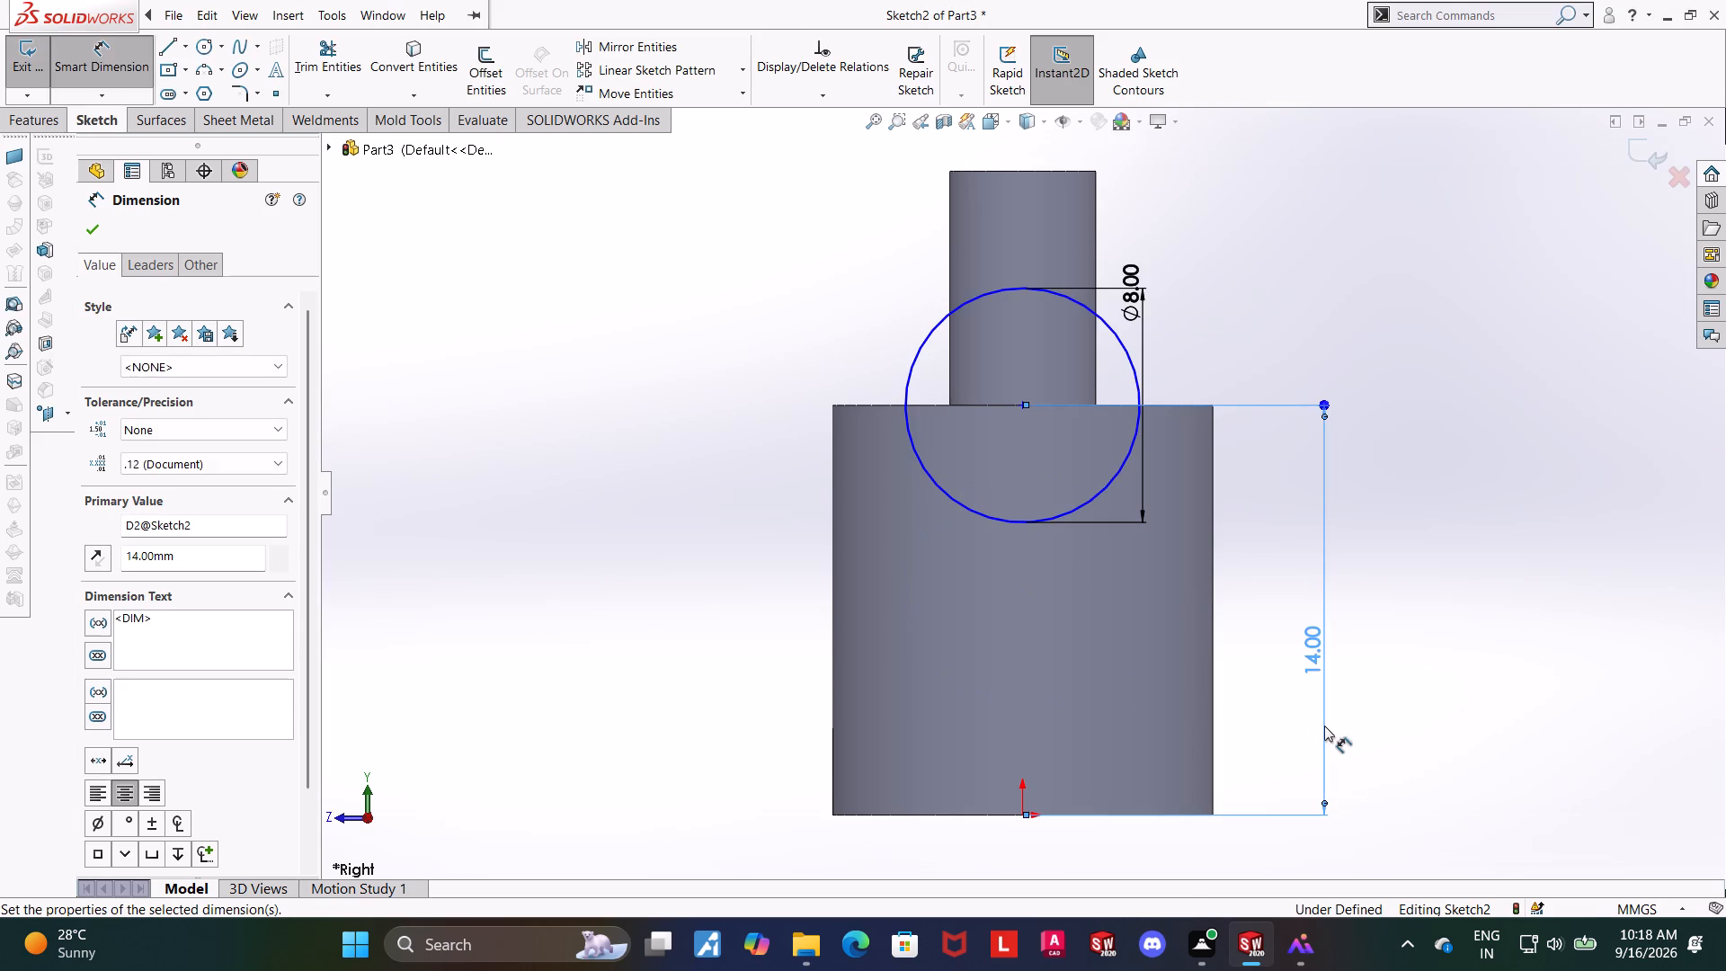
# Set the circle centre's height above the origin to 14/2 mm.
pyautogui.doubleClick(1320, 653)
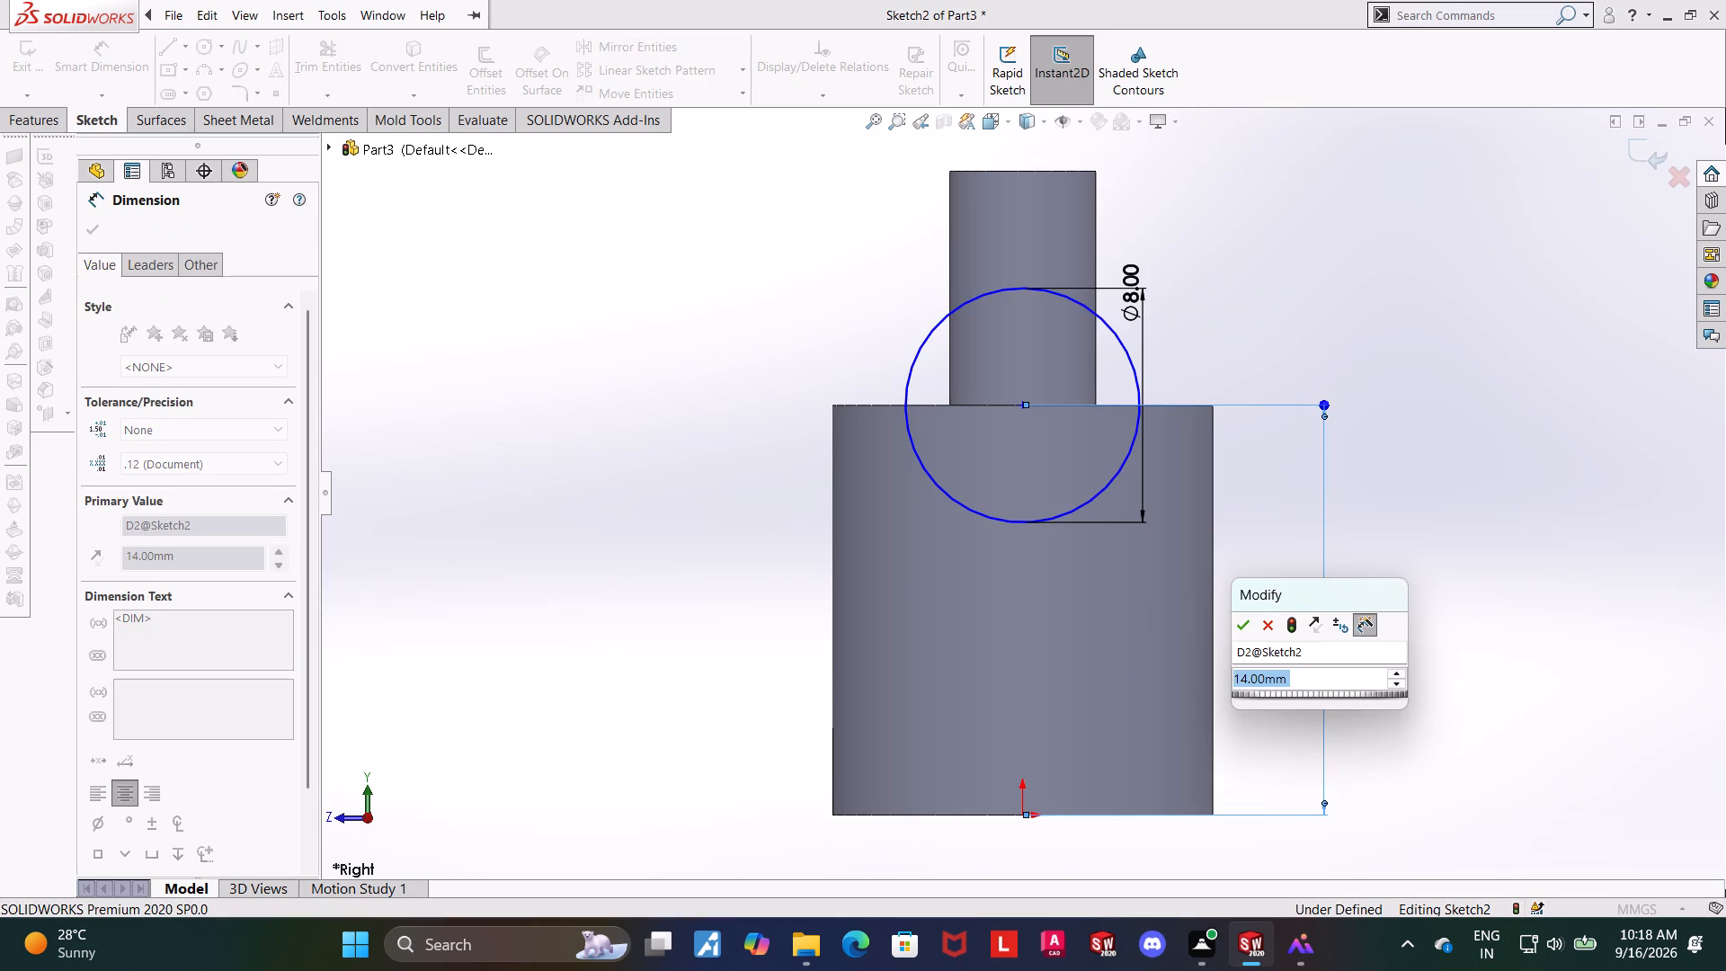
pyautogui.write('14/2')
pyautogui.press('Return')
pyautogui.press('Escape')
pyautogui.press('Escape')
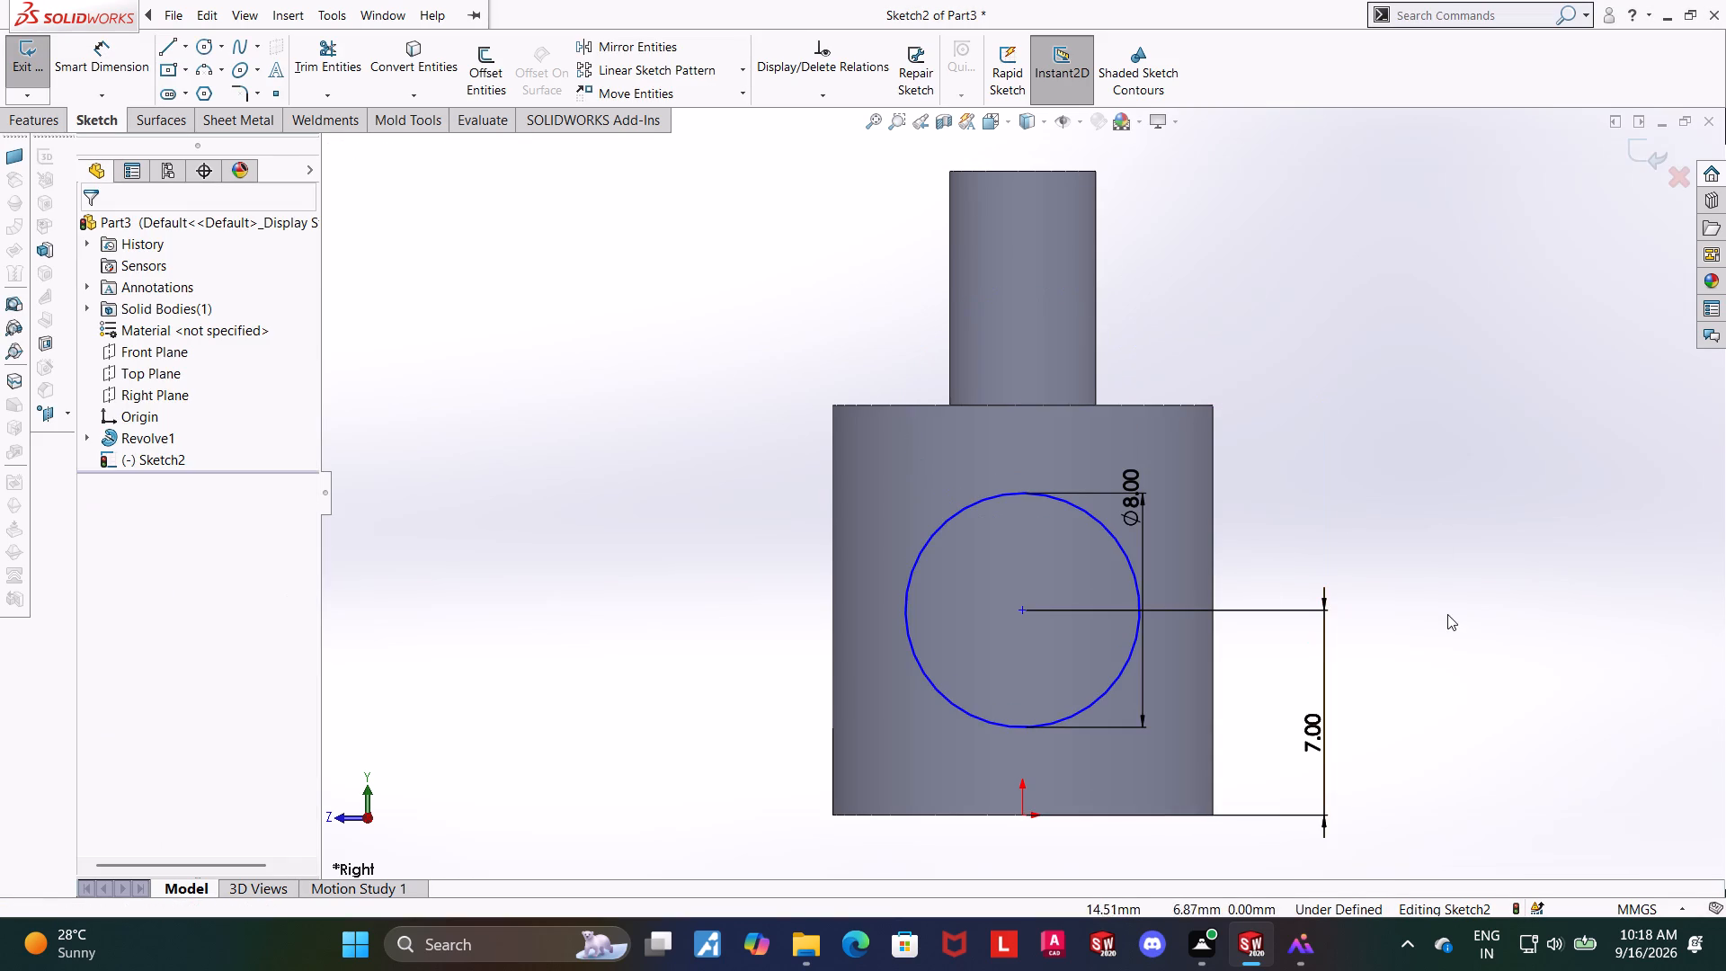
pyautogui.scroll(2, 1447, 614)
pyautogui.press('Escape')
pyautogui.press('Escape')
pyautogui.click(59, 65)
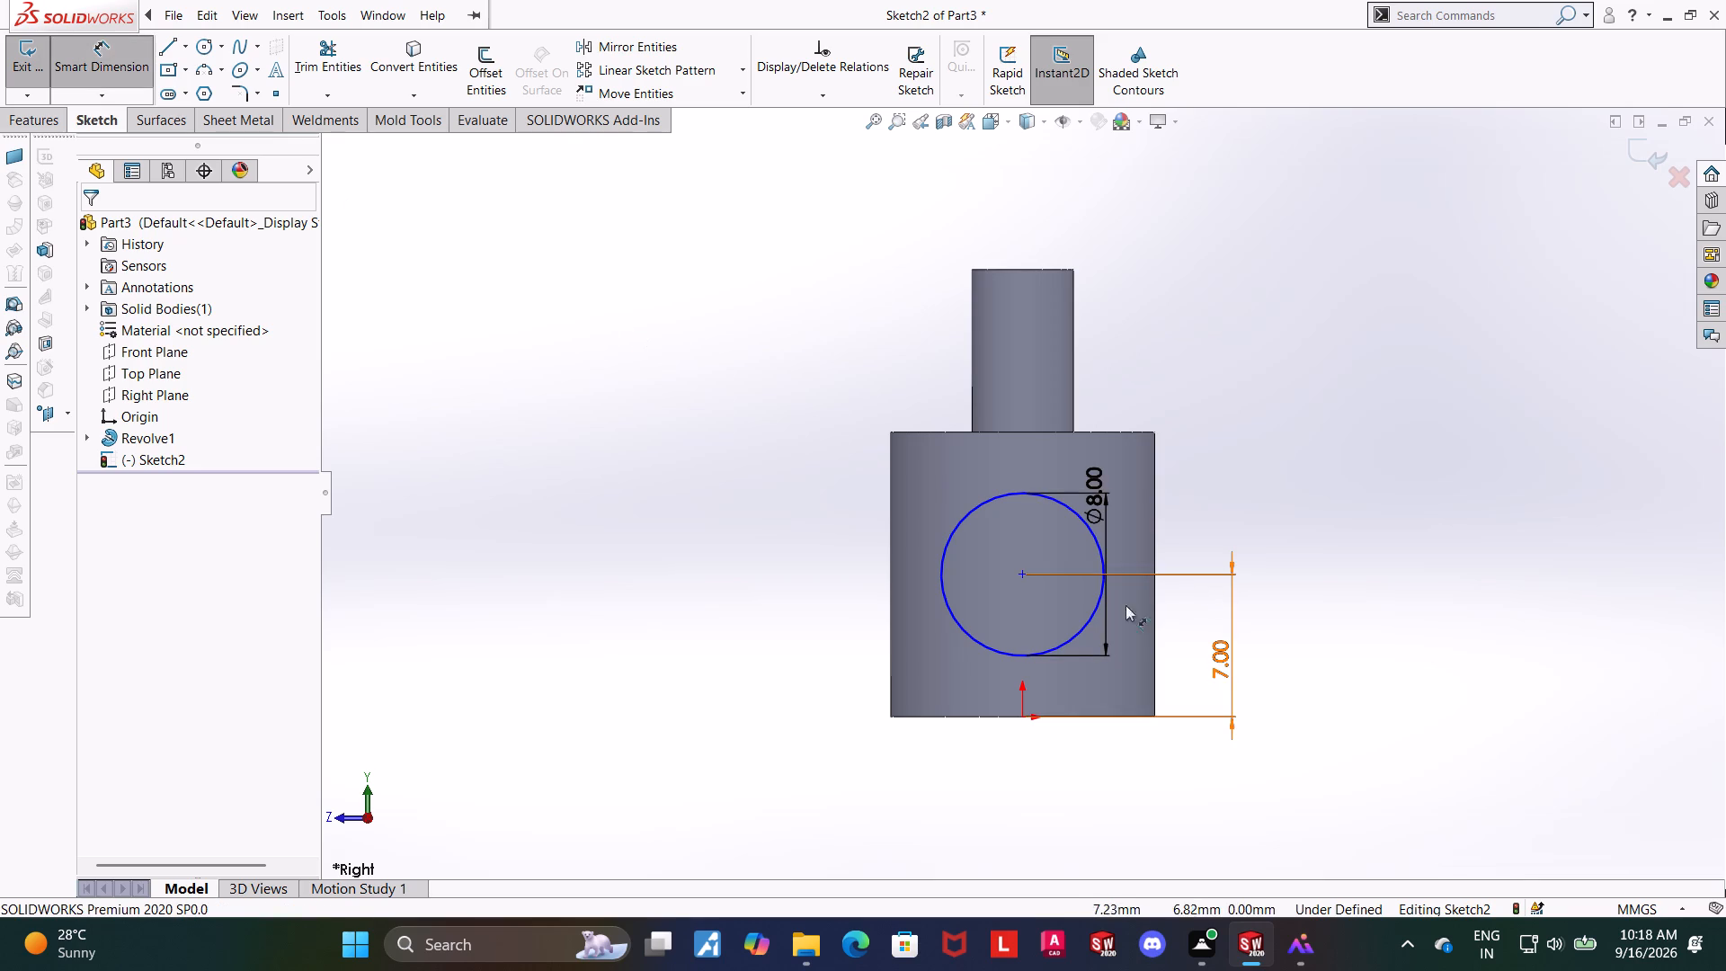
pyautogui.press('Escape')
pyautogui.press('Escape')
# Add a Vertical relation between the circle's centre point and the origin.
pyautogui.click(1022, 573)
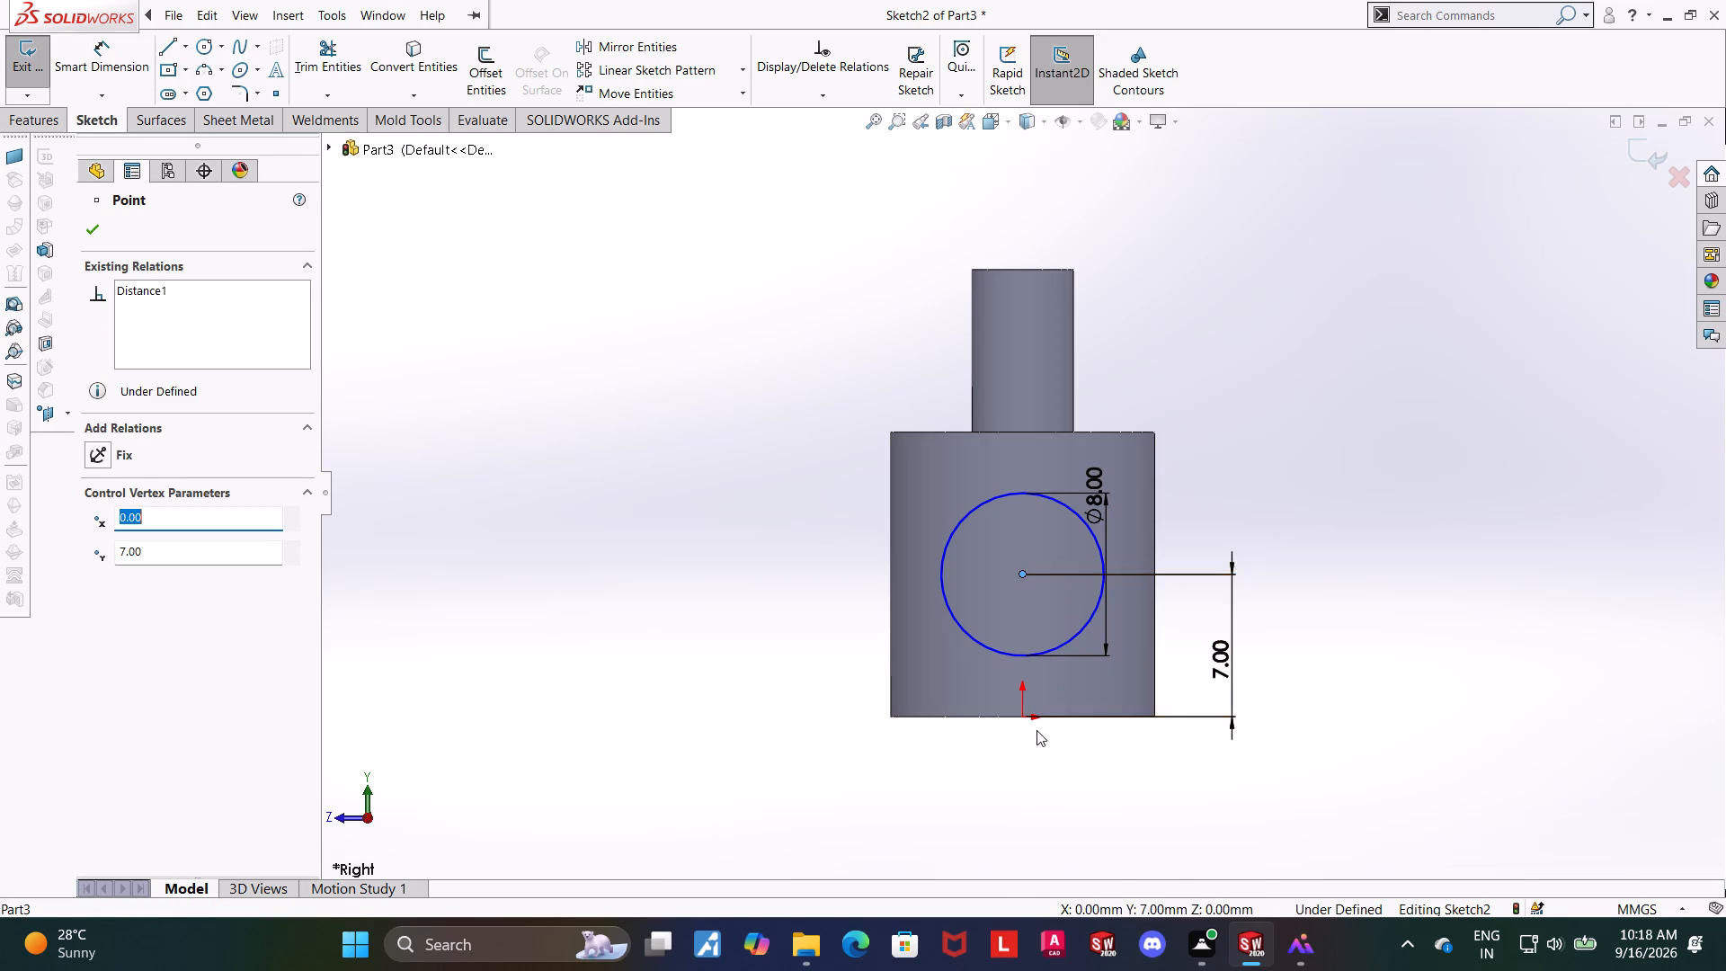
pyautogui.keyDown('ctrl'); pyautogui.click(1024, 717); pyautogui.keyUp('ctrl')
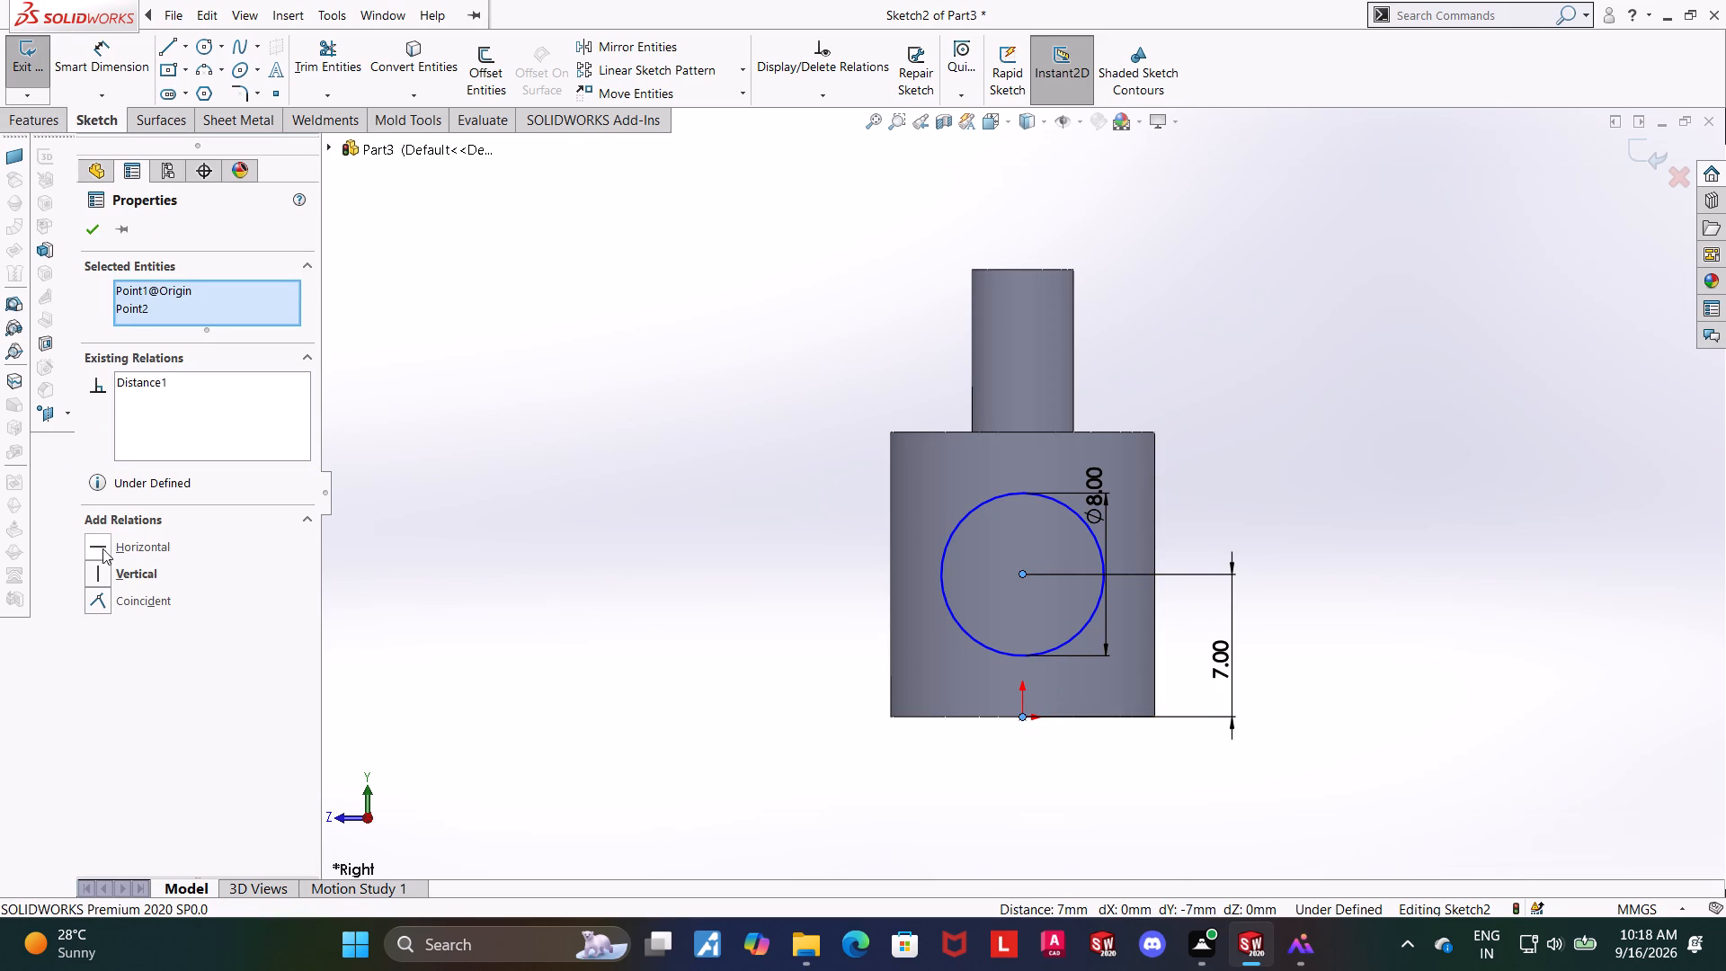
pyautogui.click(97, 574)
pyautogui.click(84, 227)
pyautogui.click(609, 623)
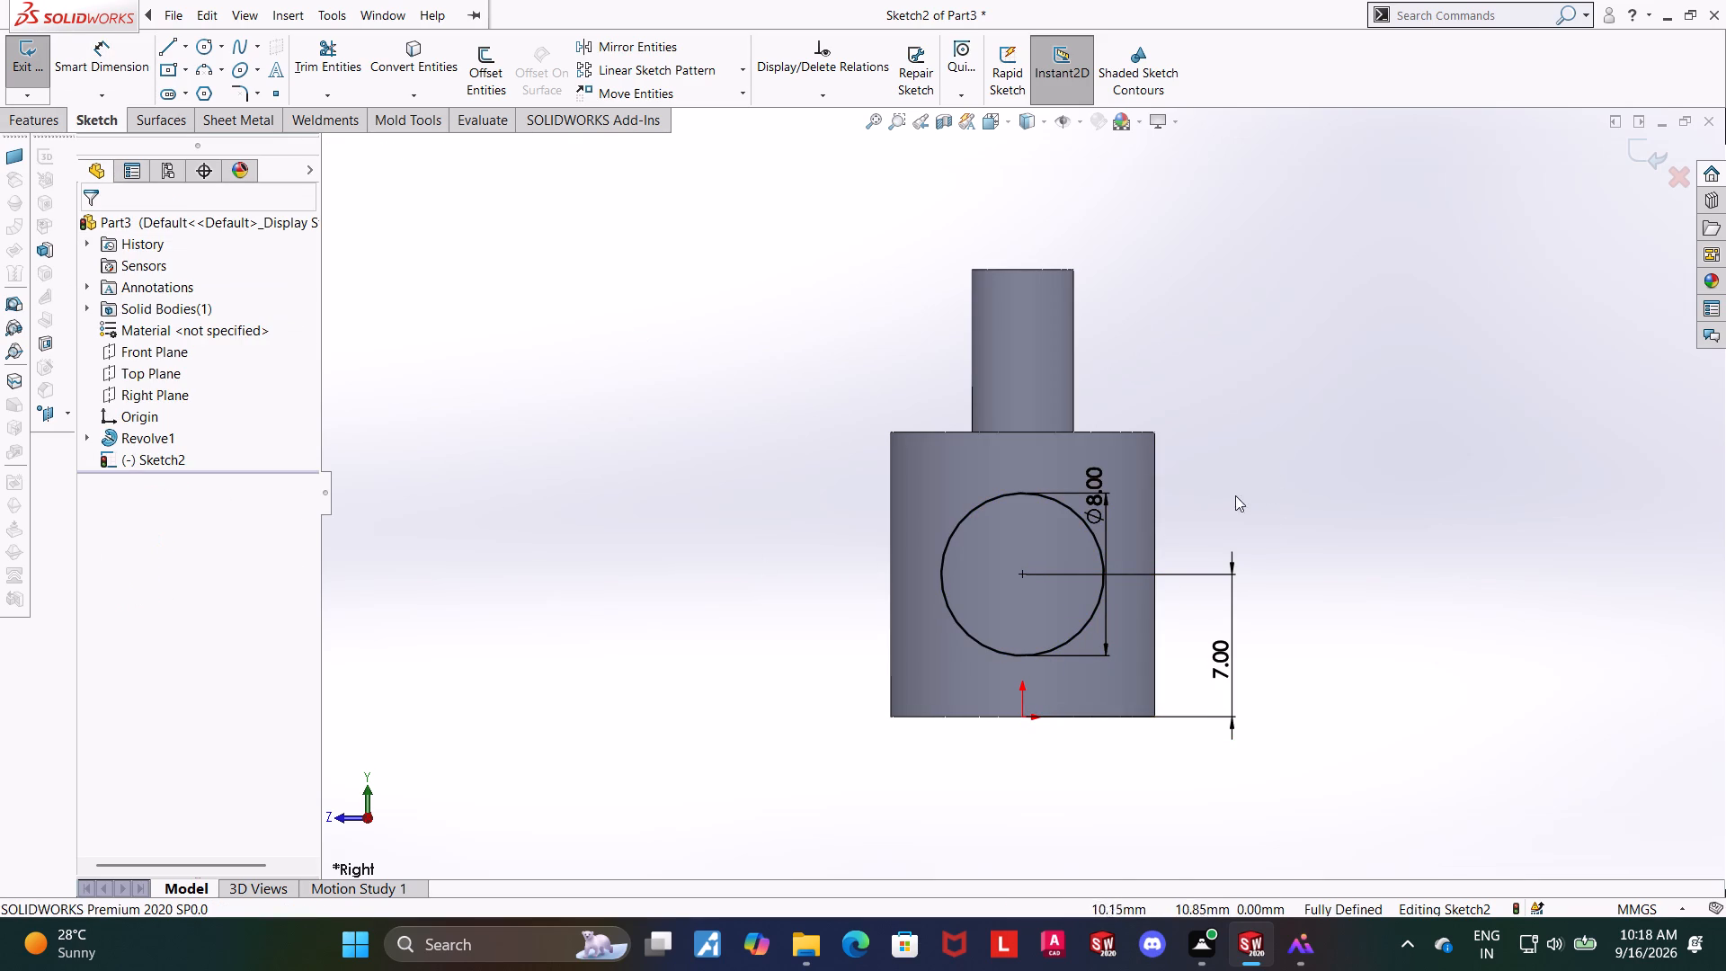
# Cut the 8 mm circle through the cylindrical body with a Mid Plane extruded cut 88 mm deep.
pyautogui.click(1646, 144)
pyautogui.moveTo(1261, 475); pyautogui.dragTo(1302, 477, button='middle')
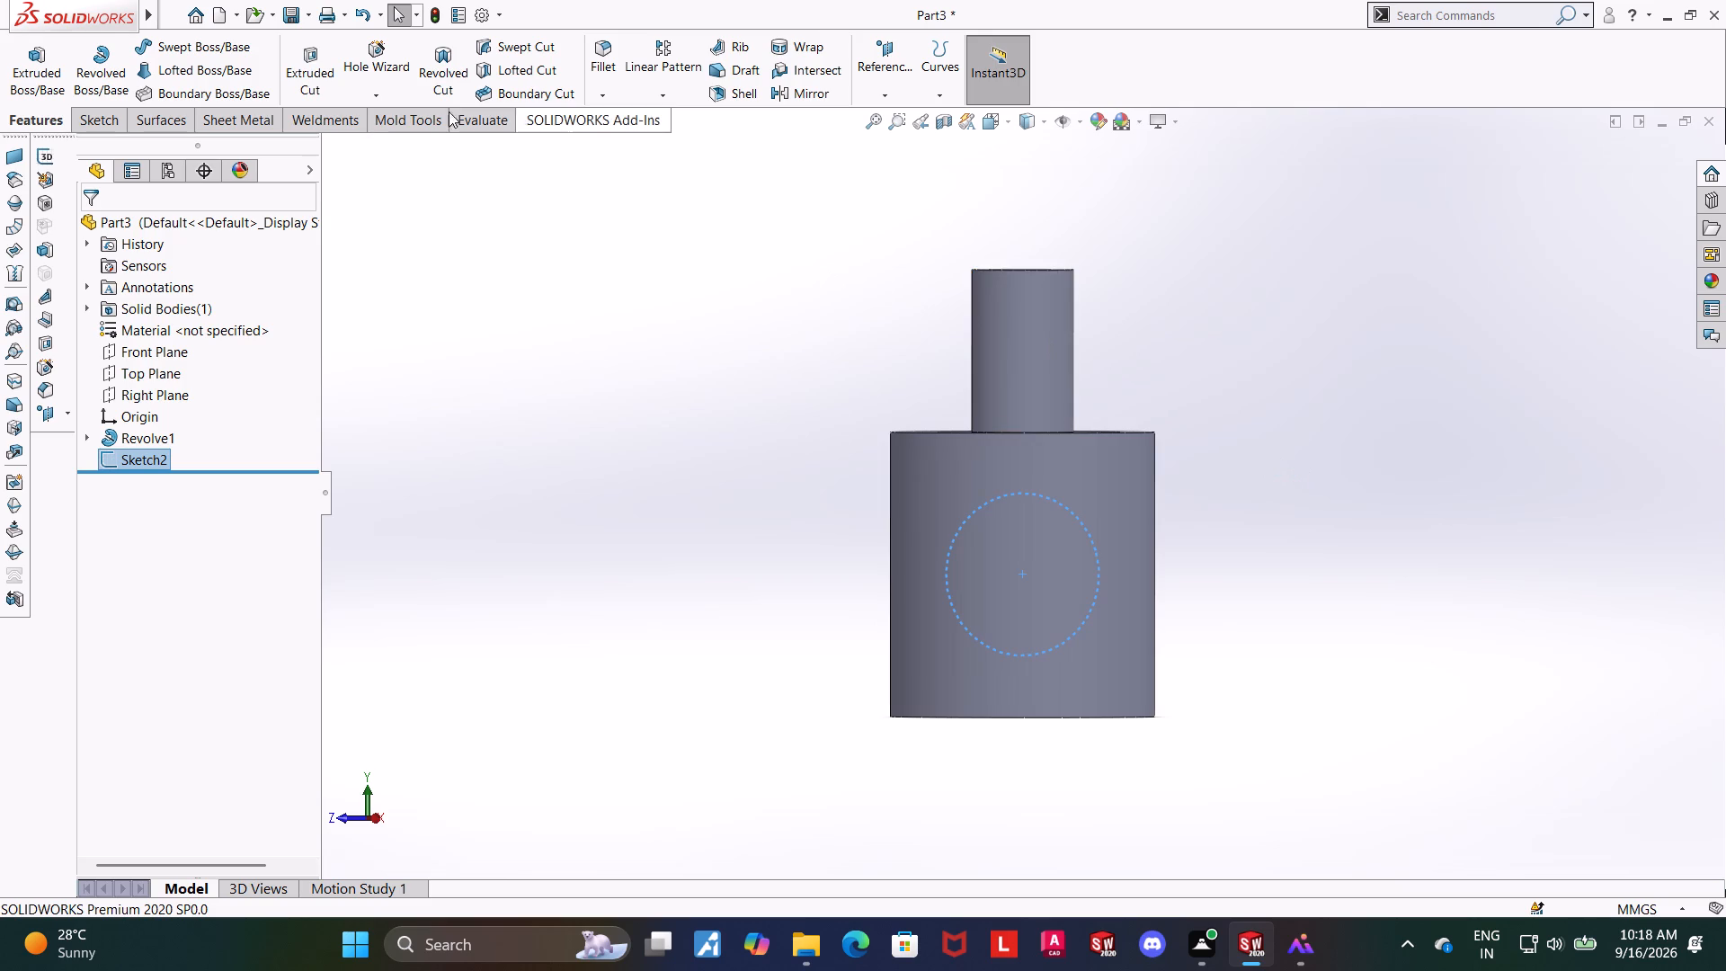
pyautogui.click(306, 74)
pyautogui.click(159, 296)
pyautogui.click(533, 371)
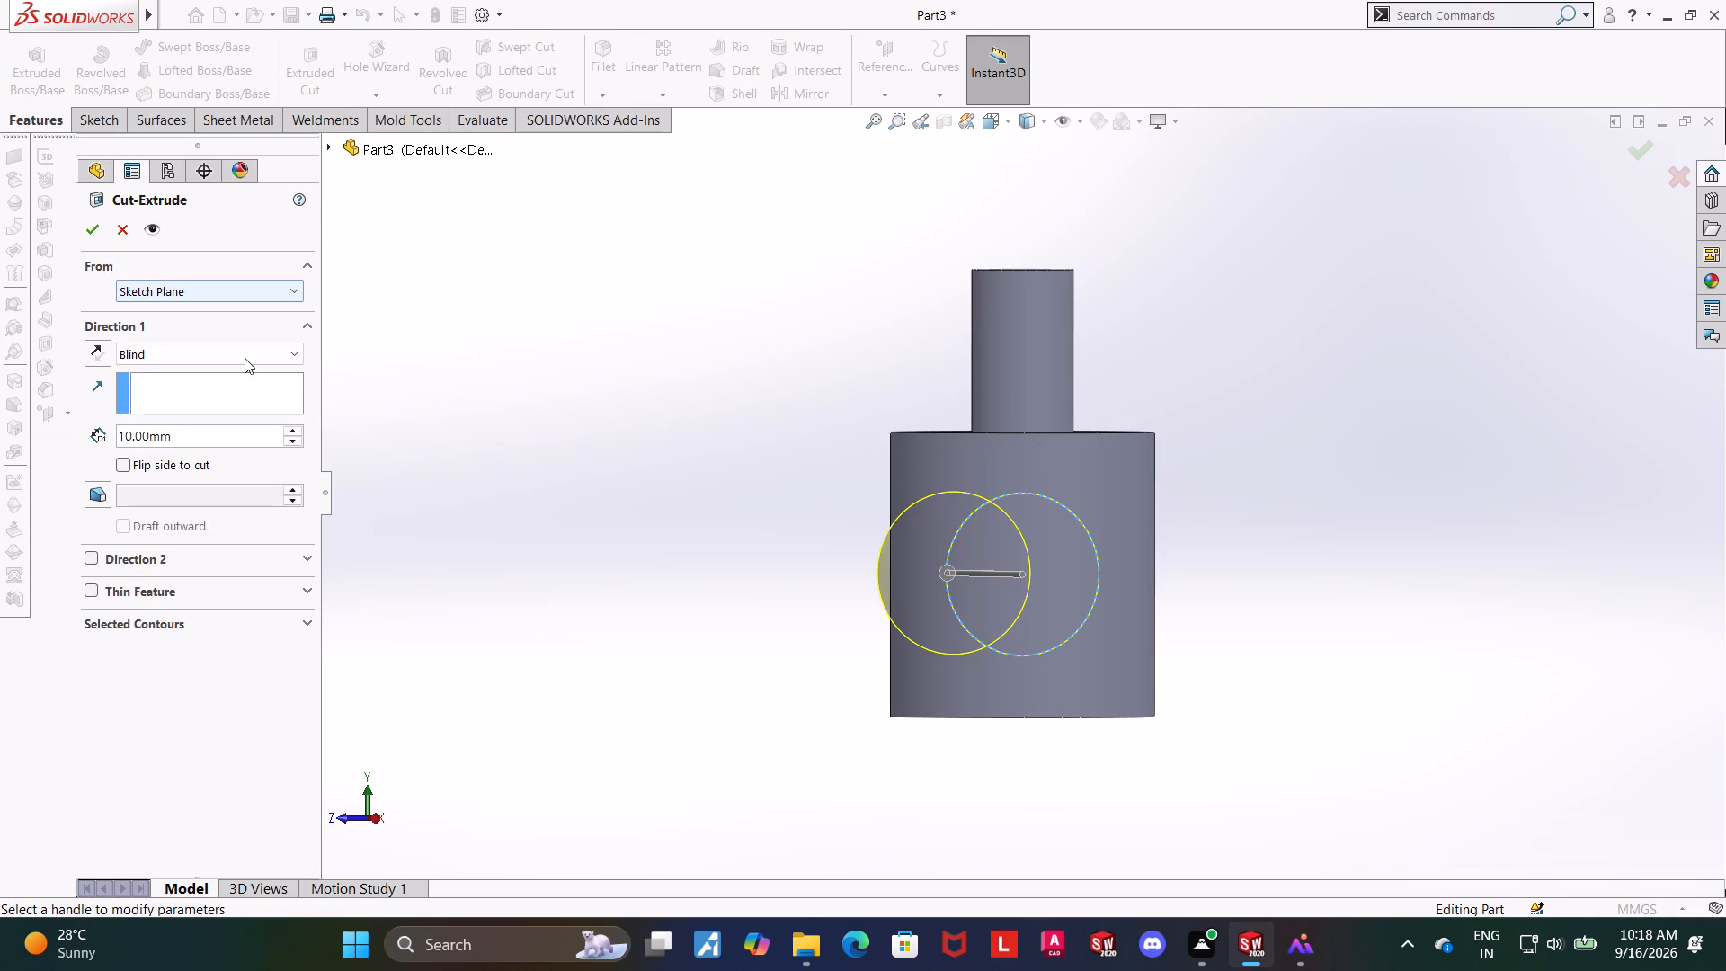
pyautogui.click(166, 355)
pyautogui.click(173, 503)
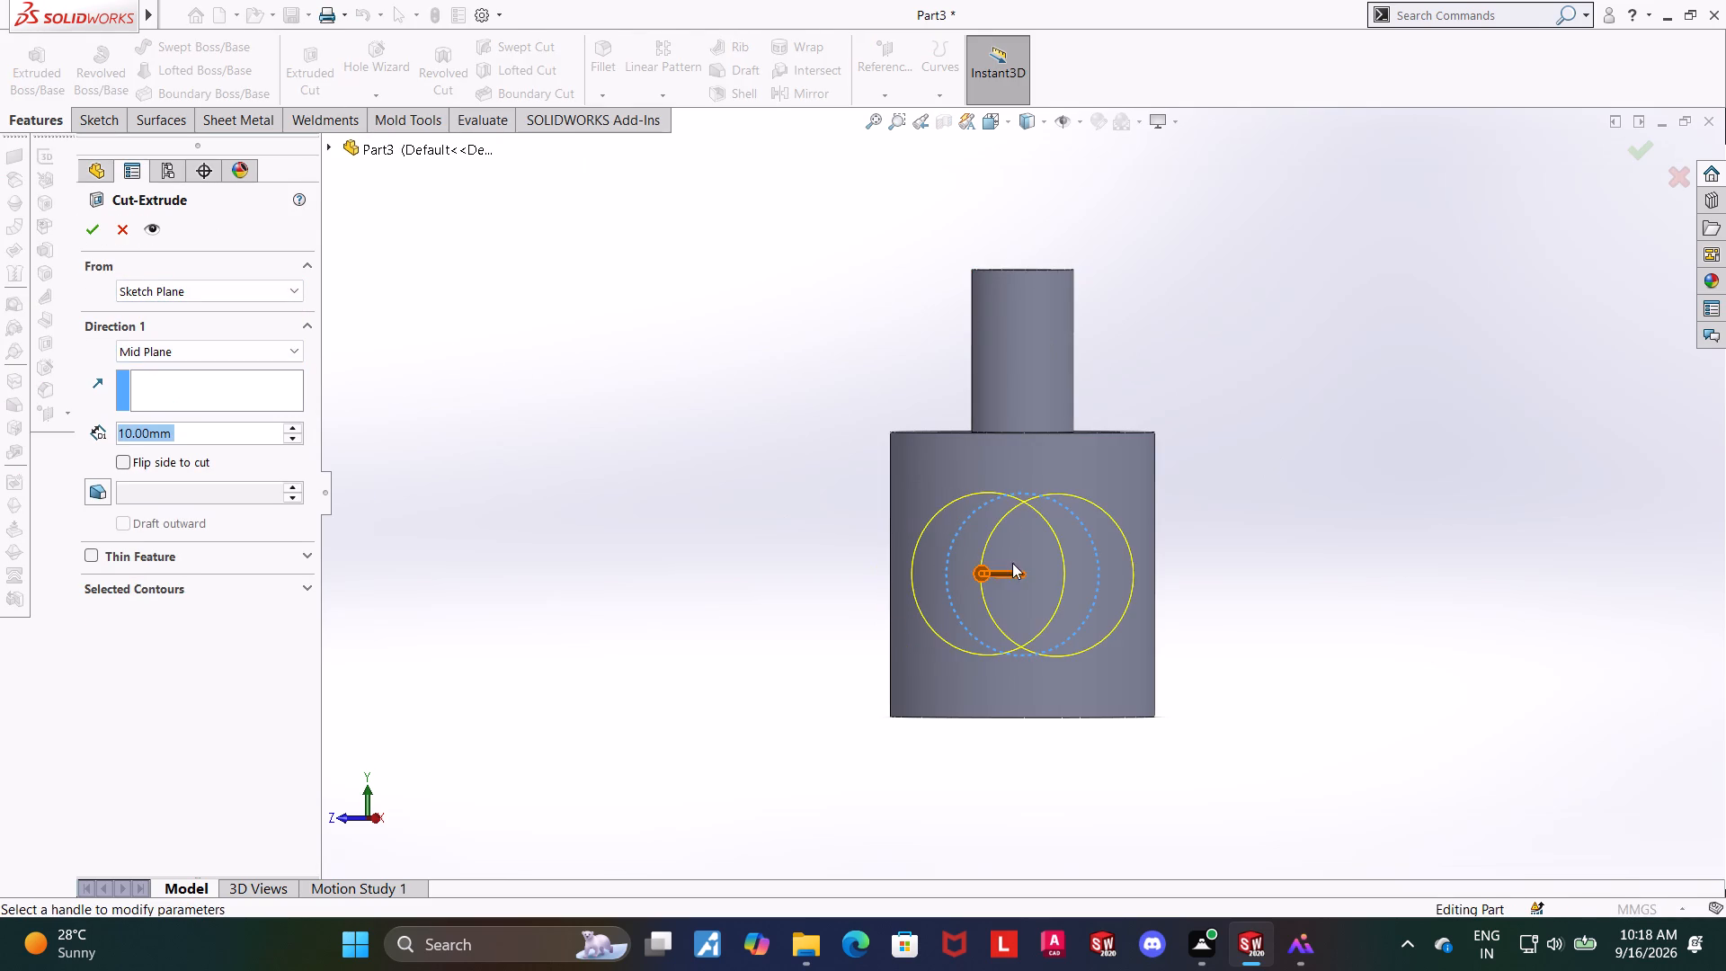
pyautogui.moveTo(978, 569); pyautogui.dragTo(720, 521)
pyautogui.click(85, 224)
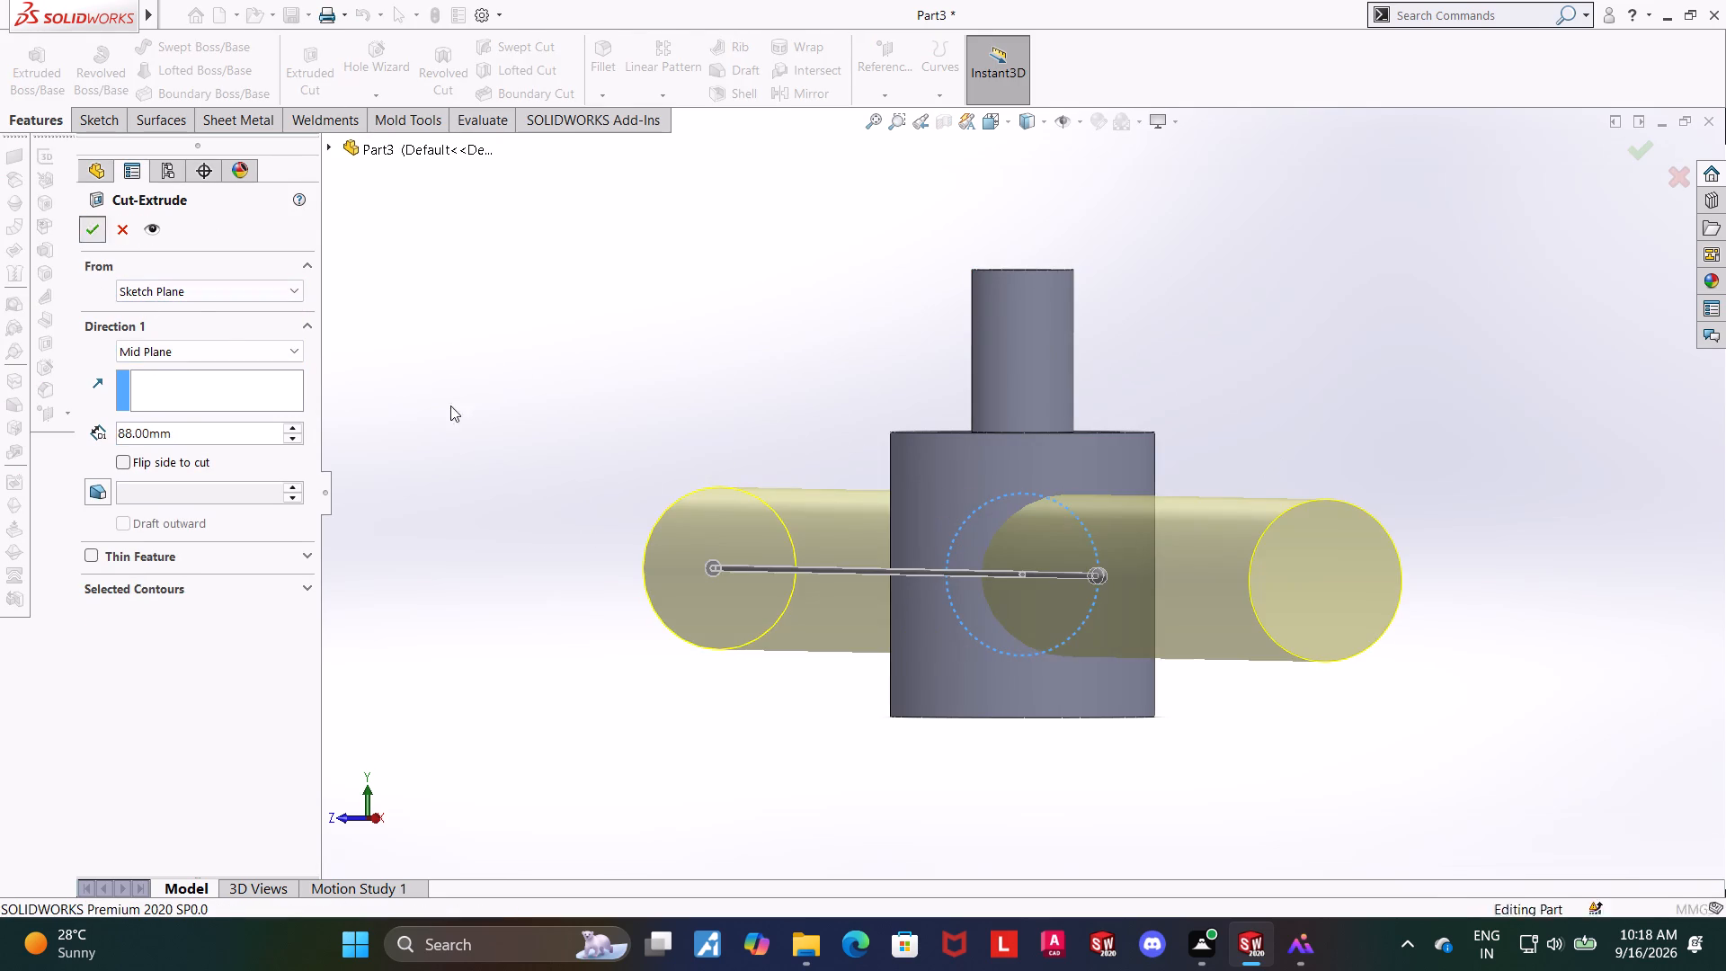
pyautogui.click(503, 427)
# Sketch a circle about 3.4 mm in diameter, centred on the origin, on the large cylinder's flat bottom face.
pyautogui.moveTo(609, 503); pyautogui.dragTo(639, 526, button='middle')
pyautogui.scroll(3, 639, 527)
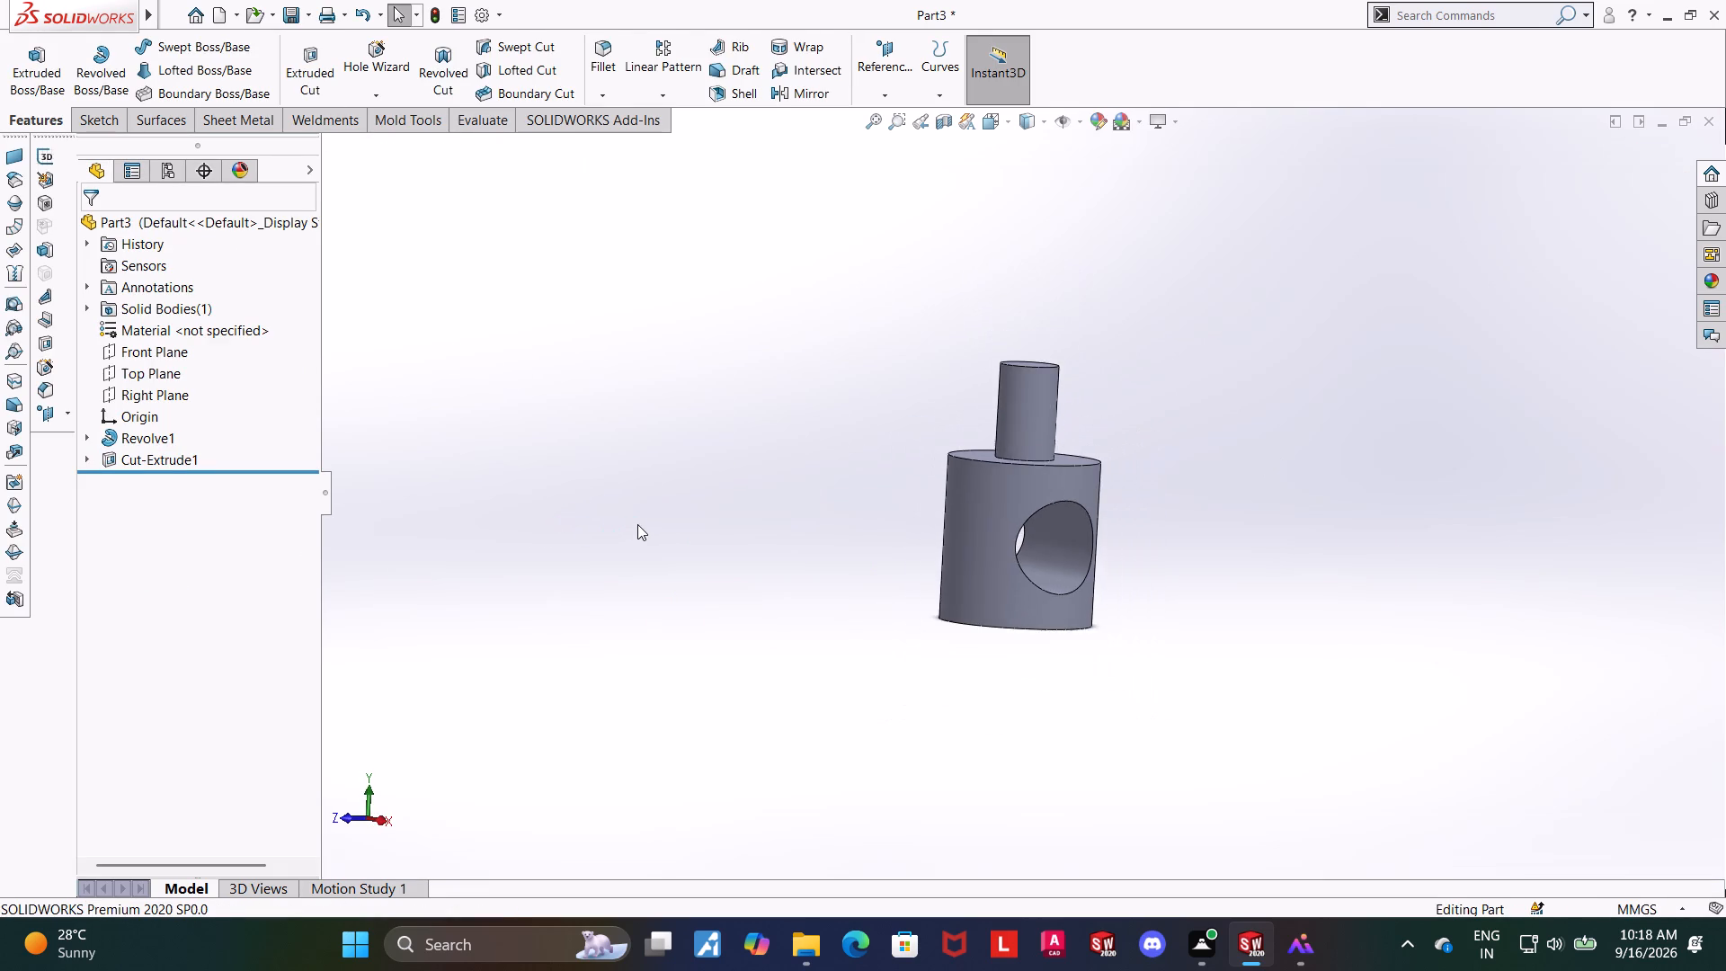
pyautogui.moveTo(618, 526); pyautogui.dragTo(671, 593, button='middle')
pyautogui.scroll(1, 671, 593)
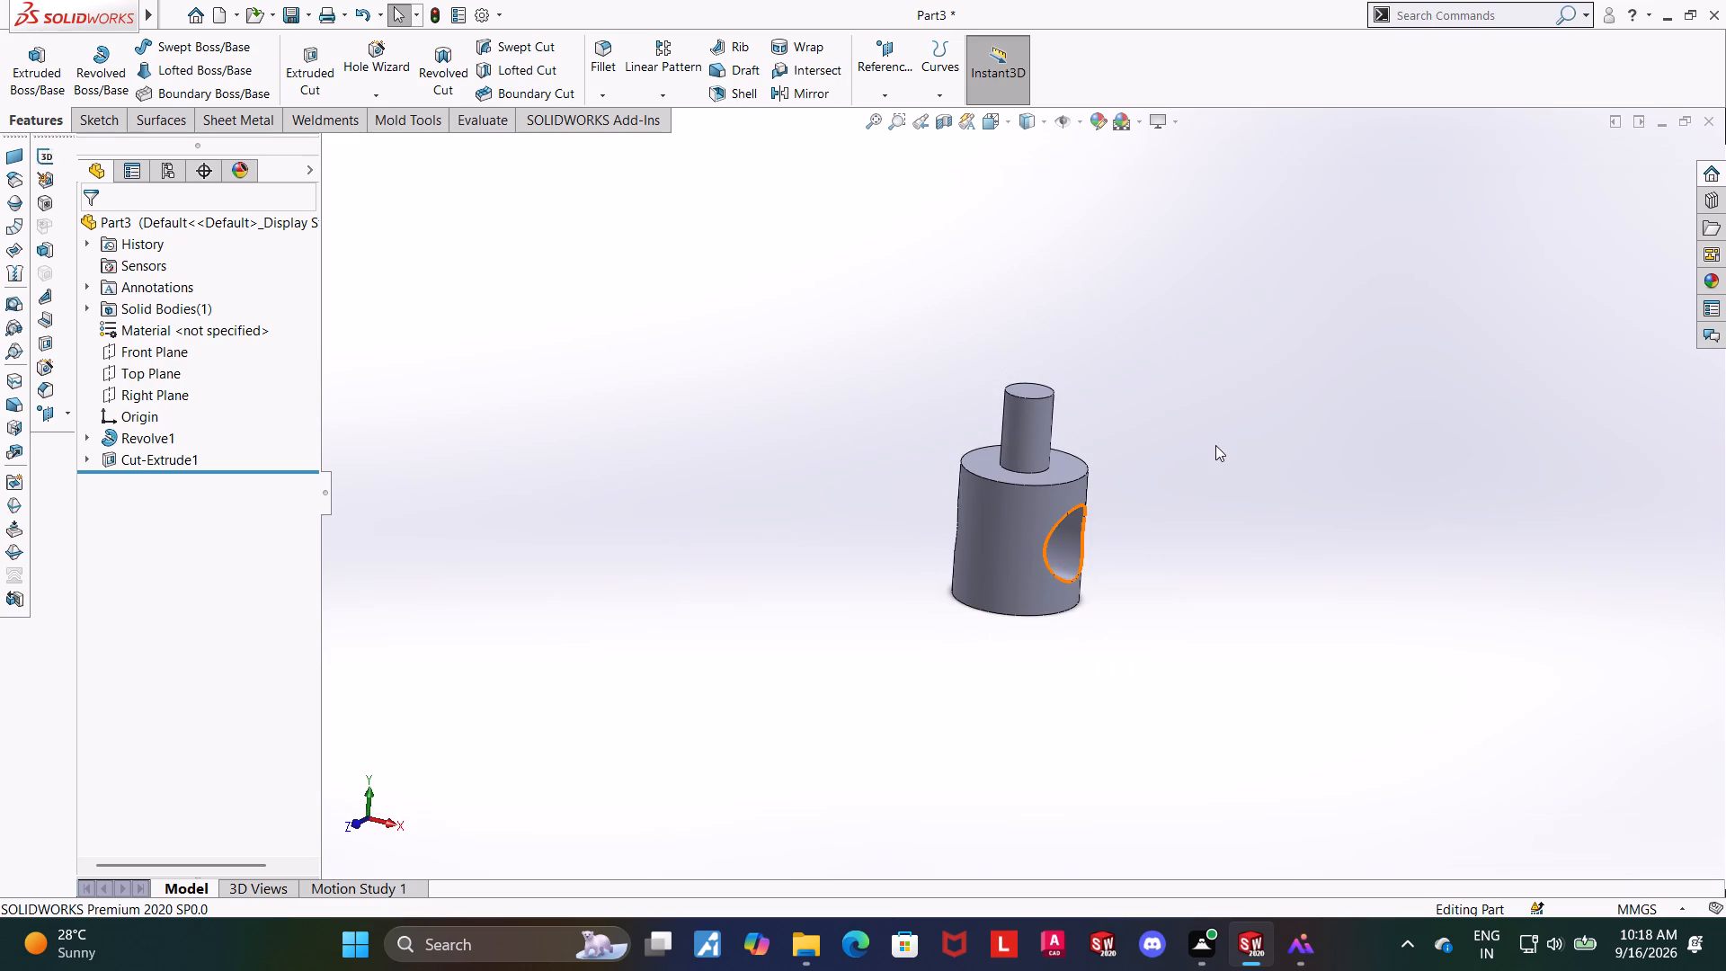
pyautogui.scroll(-1, 1069, 290)
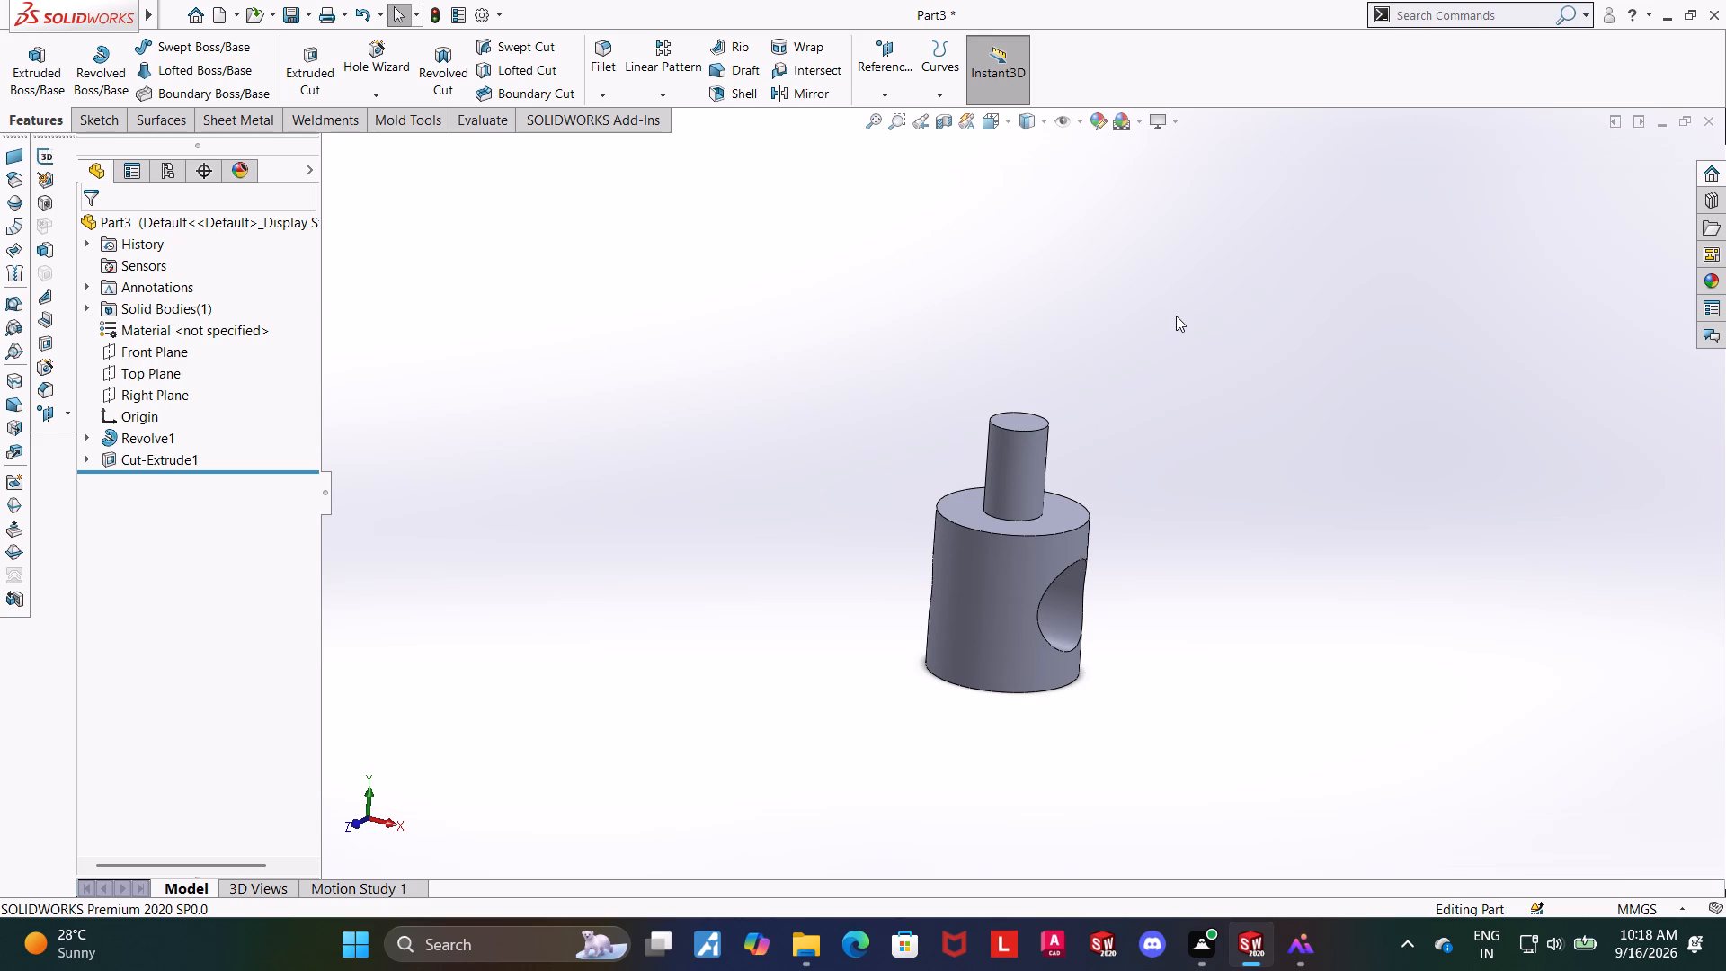
pyautogui.moveTo(1226, 460); pyautogui.dragTo(1223, 459, button='middle')
pyautogui.scroll(2, 1224, 461)
pyautogui.moveTo(1223, 459); pyautogui.dragTo(1197, 135, button='middle')
pyautogui.click(995, 588)
pyautogui.click(1079, 533)
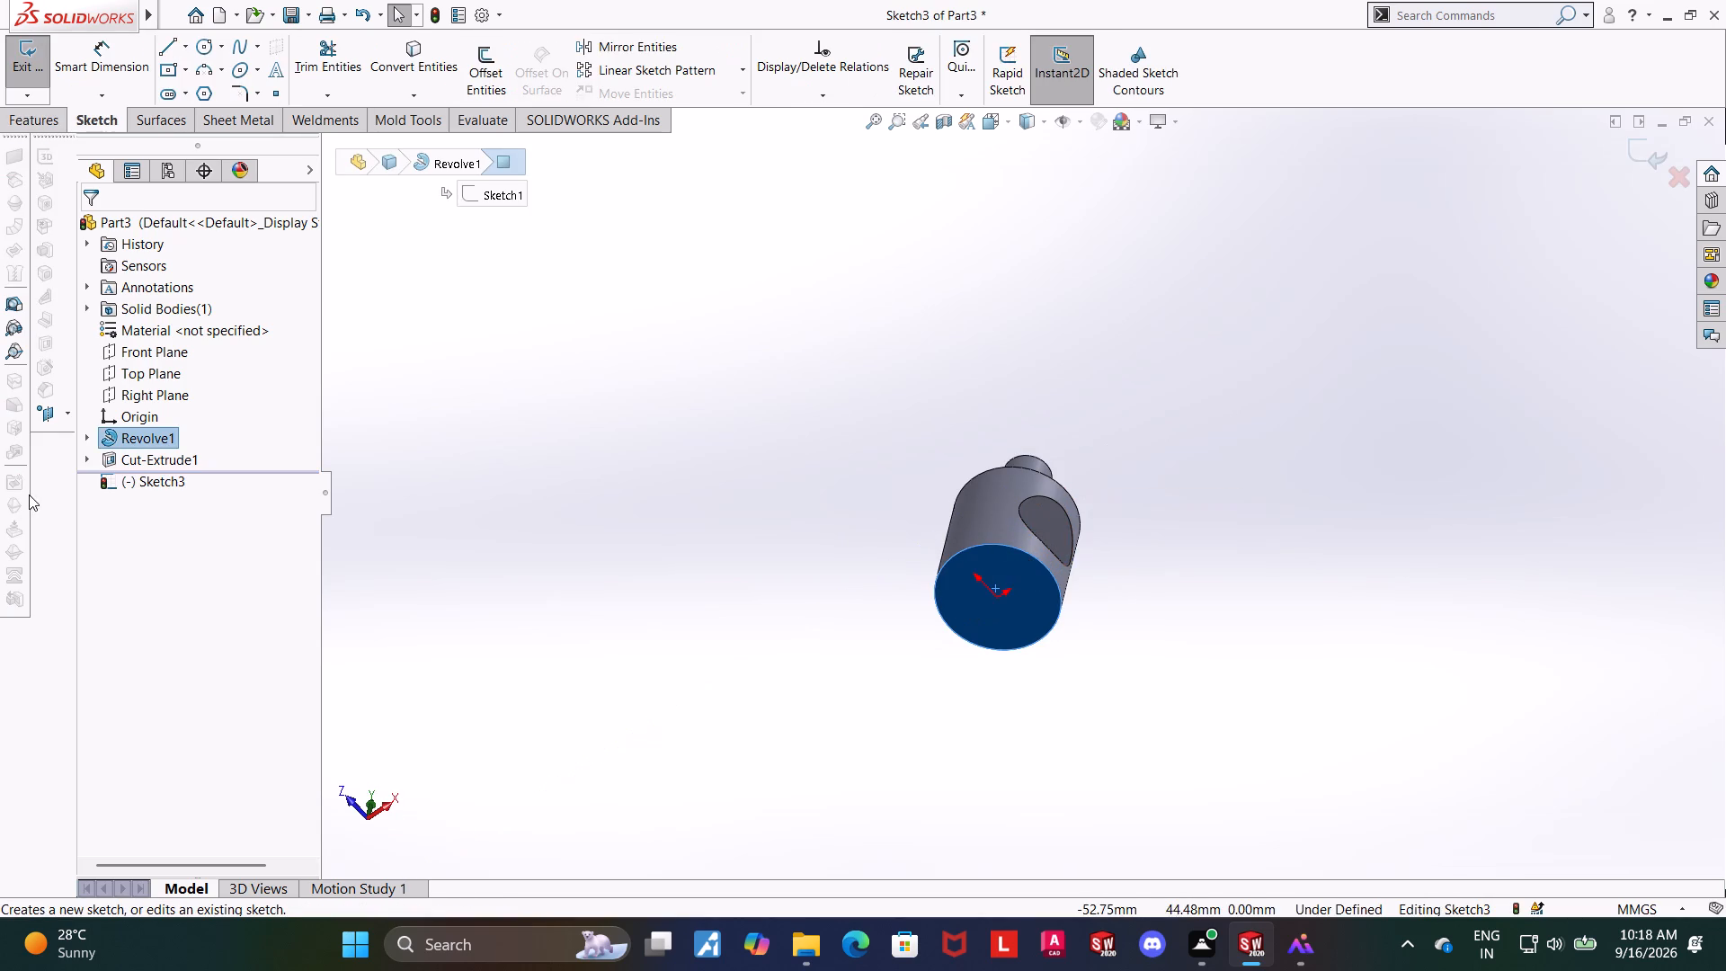
pyautogui.click(140, 485)
pyautogui.click(178, 466)
pyautogui.click(212, 46)
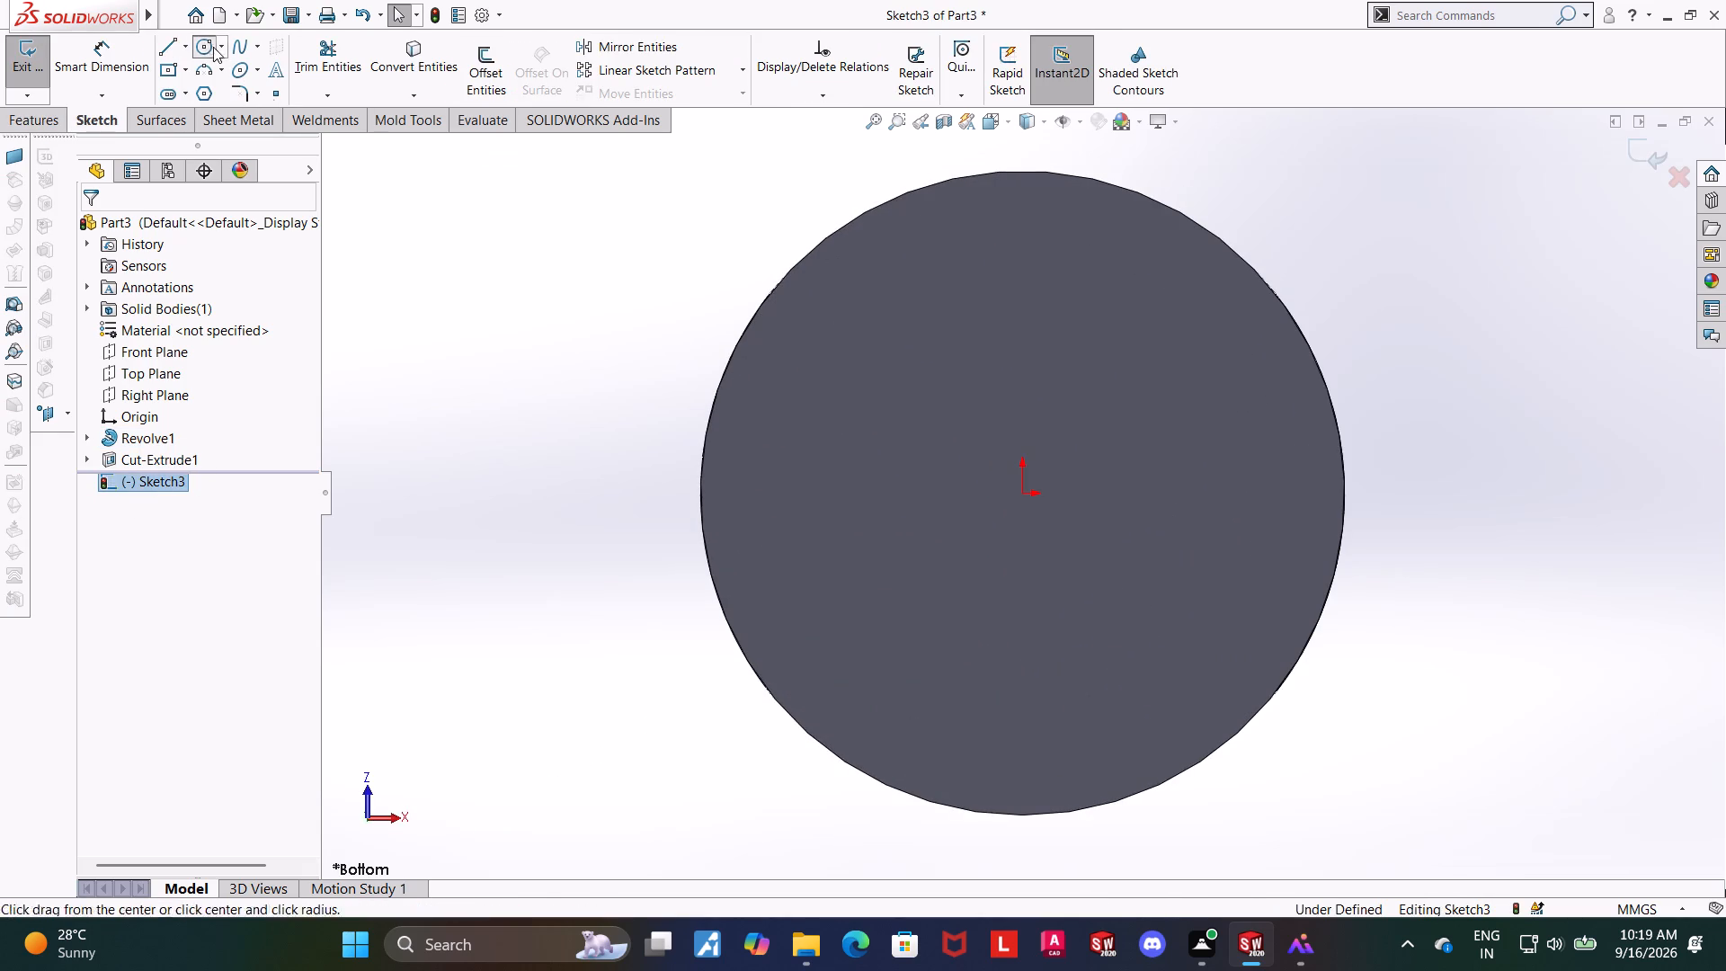
pyautogui.click(1021, 492)
pyautogui.click(1101, 465)
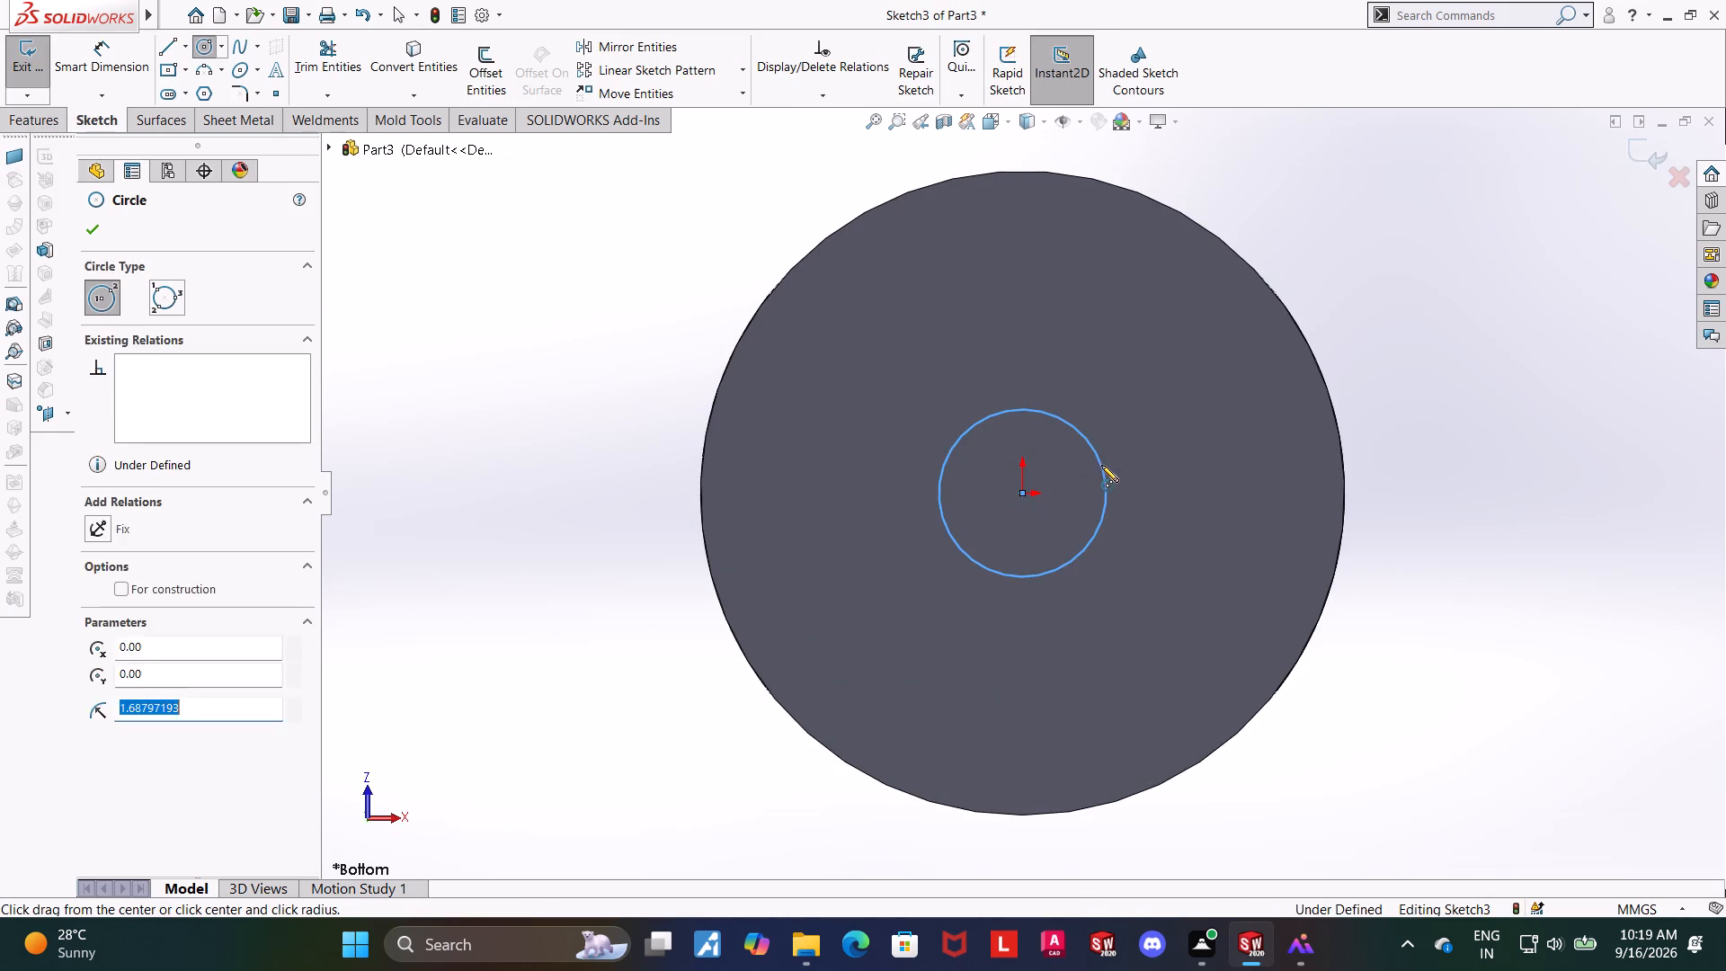
pyautogui.press('Escape')
pyautogui.press('Escape')
# Dimension the bottom-face circle's diameter as 3.5 mm.
pyautogui.click(98, 68)
pyautogui.click(1065, 563)
pyautogui.click(1090, 605)
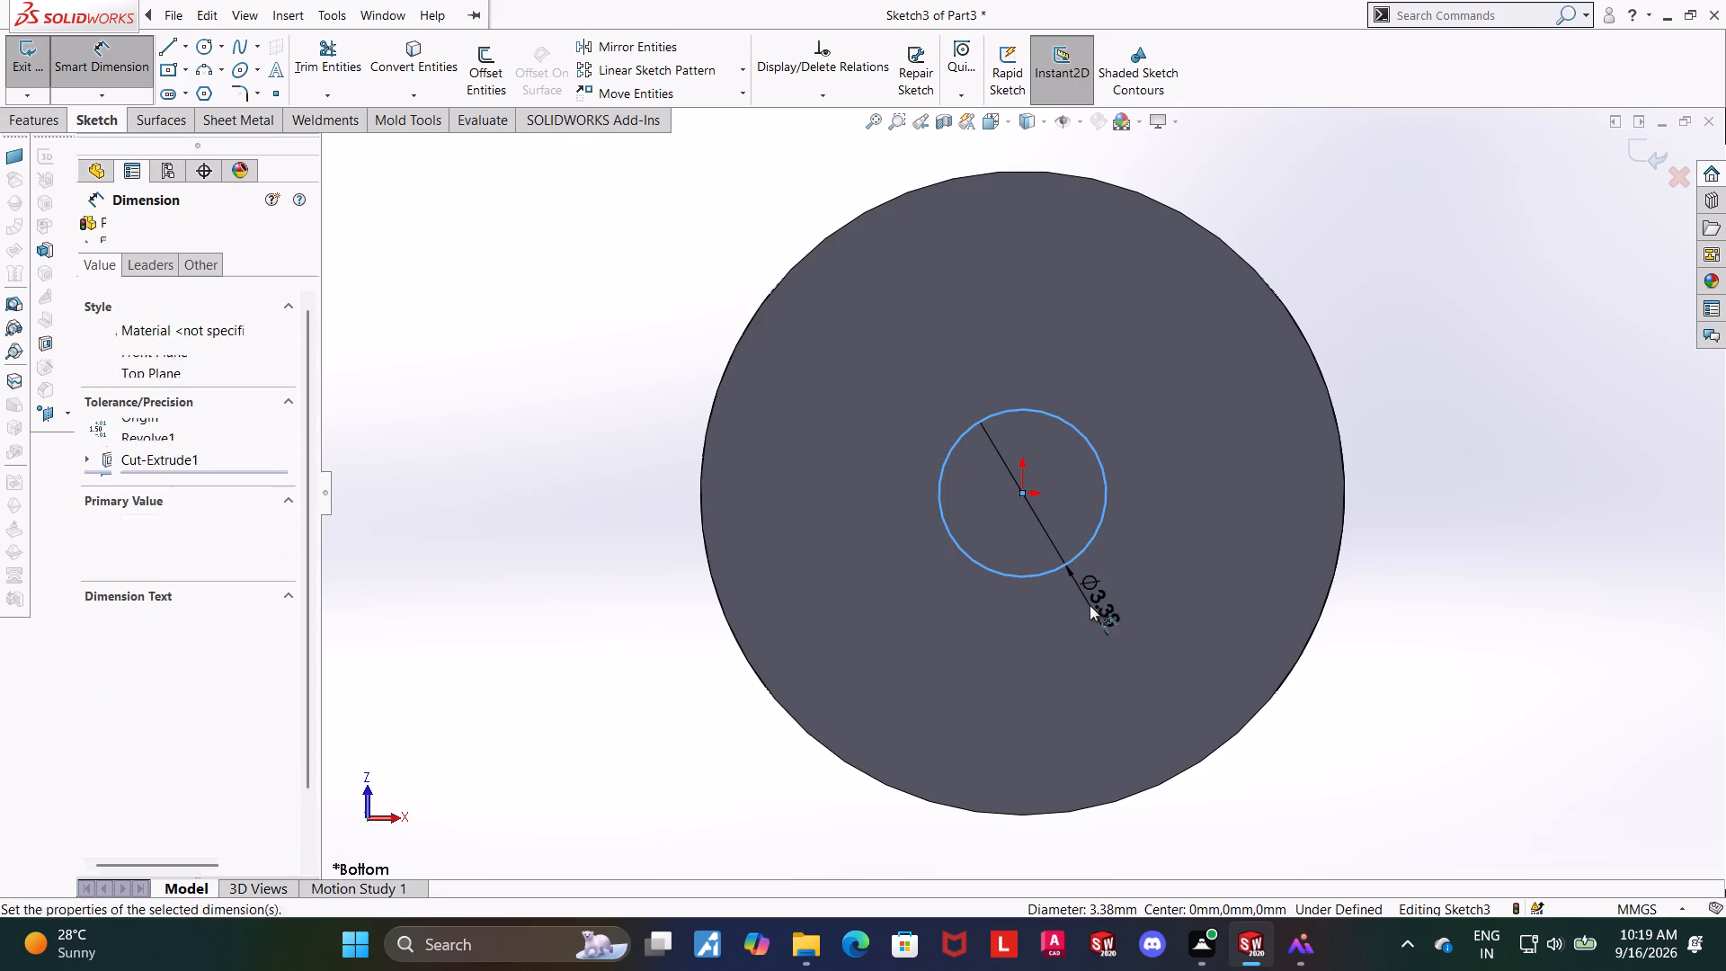
pyautogui.write('3.5')
pyautogui.press('Return')
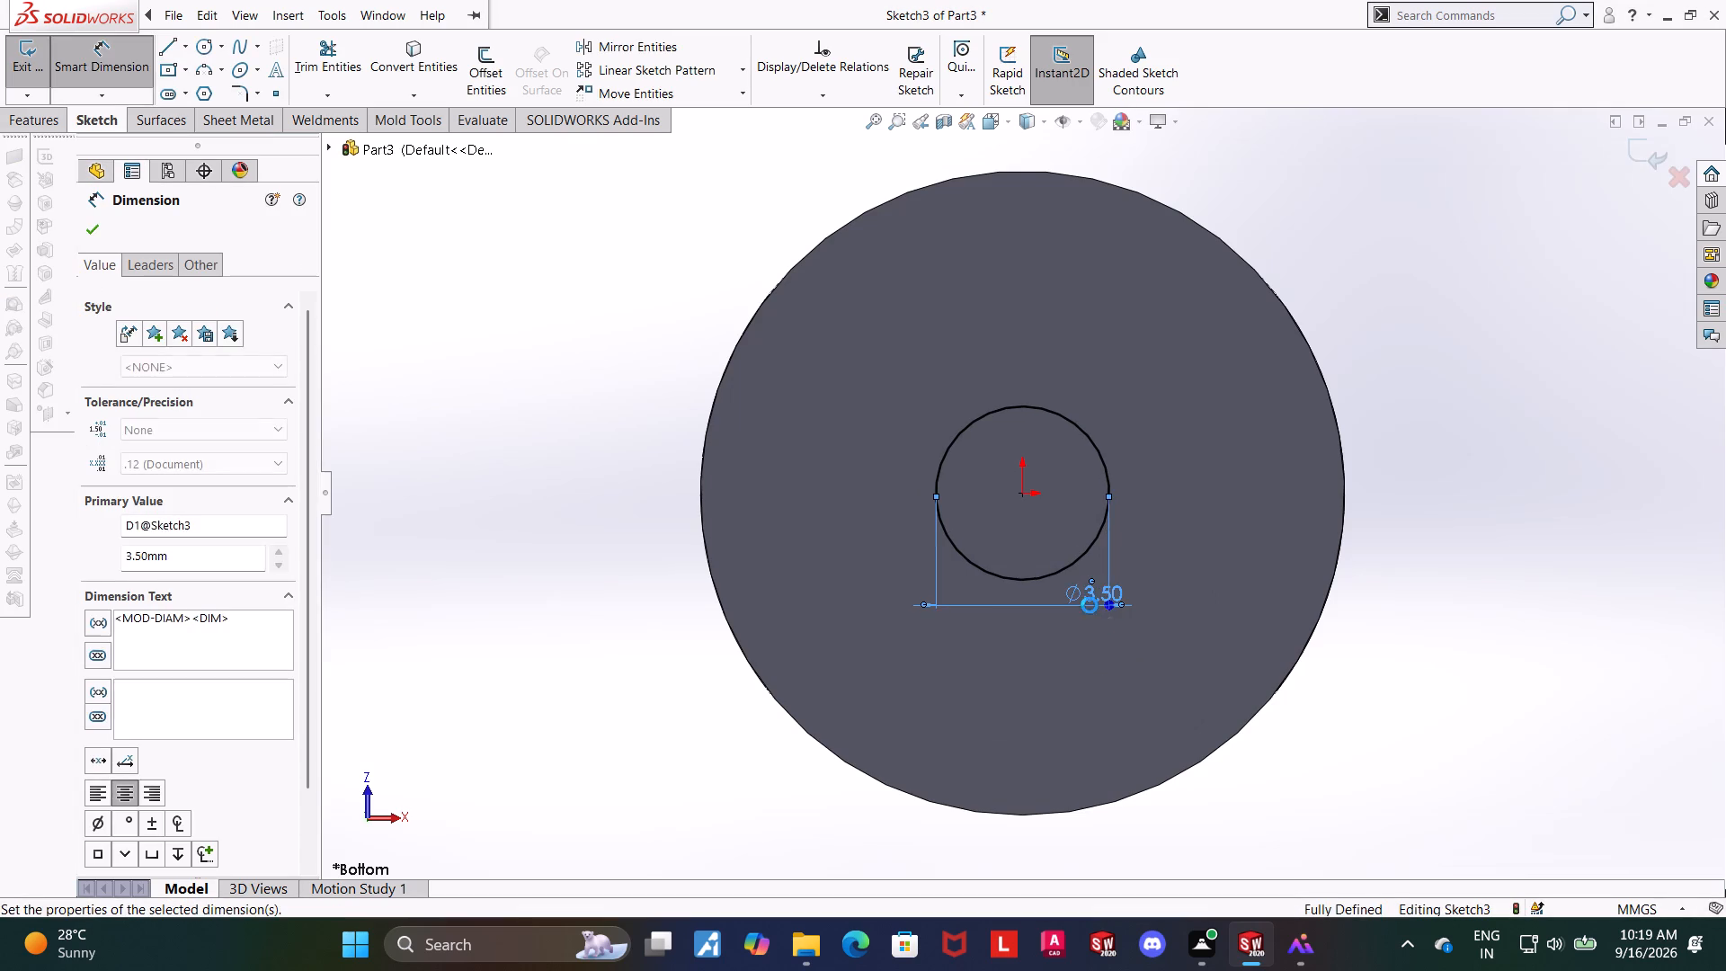
pyautogui.press('Escape')
pyautogui.press('Escape')
pyautogui.press('Escape')
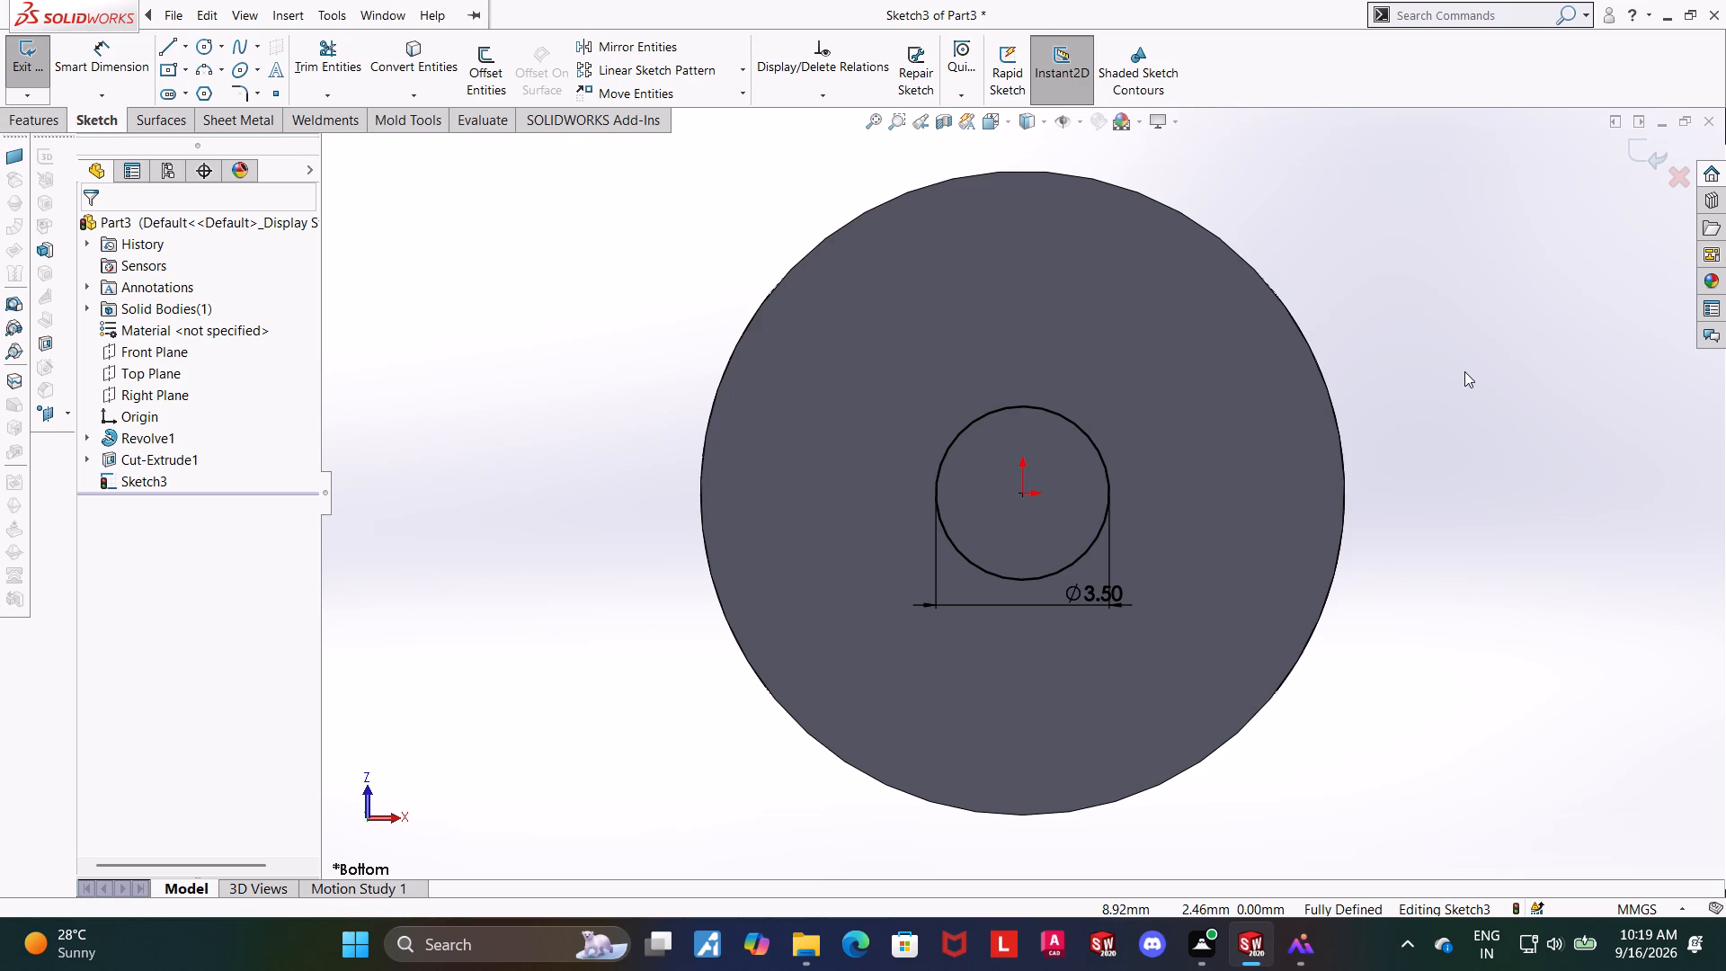
# Cut the 3.5 mm circle from the bottom face into the cross hole with a 5 mm Blind extruded cut.
pyautogui.click(1638, 146)
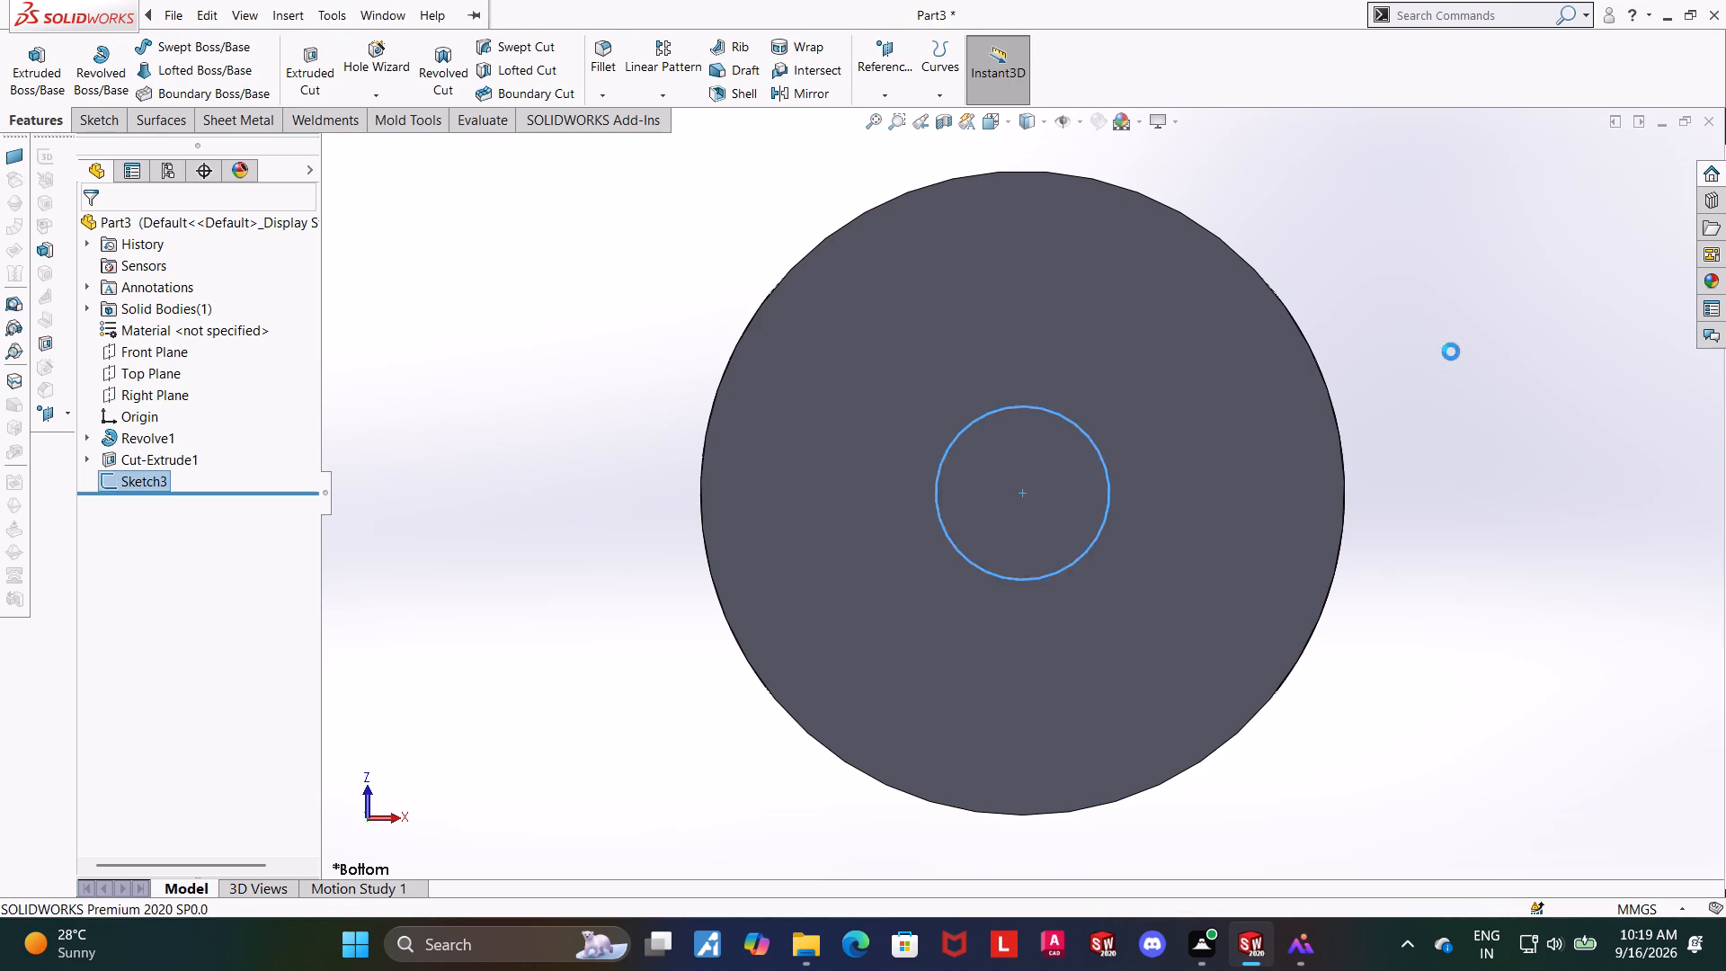
pyautogui.moveTo(1451, 352); pyautogui.dragTo(1290, 484, button='middle')
pyautogui.scroll(5, 1286, 481)
pyautogui.scroll(1, 1335, 567)
pyautogui.moveTo(1296, 590); pyautogui.dragTo(1244, 591, button='middle')
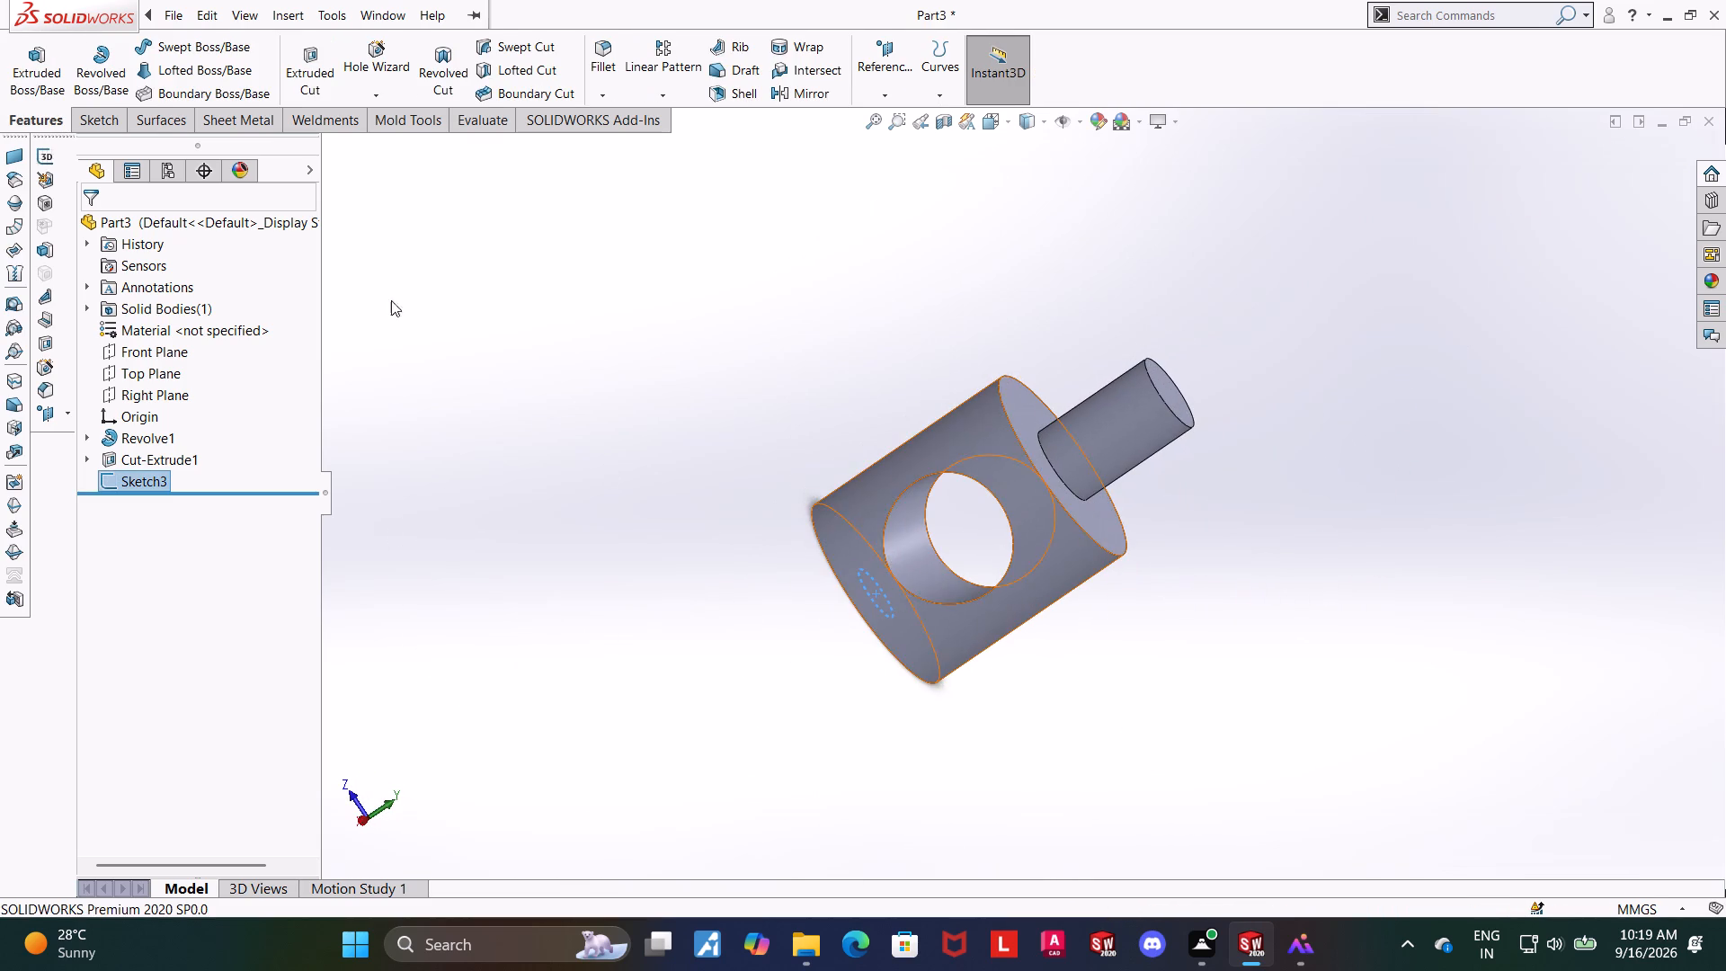
pyautogui.click(323, 61)
pyautogui.moveTo(579, 478); pyautogui.dragTo(599, 470, button='middle')
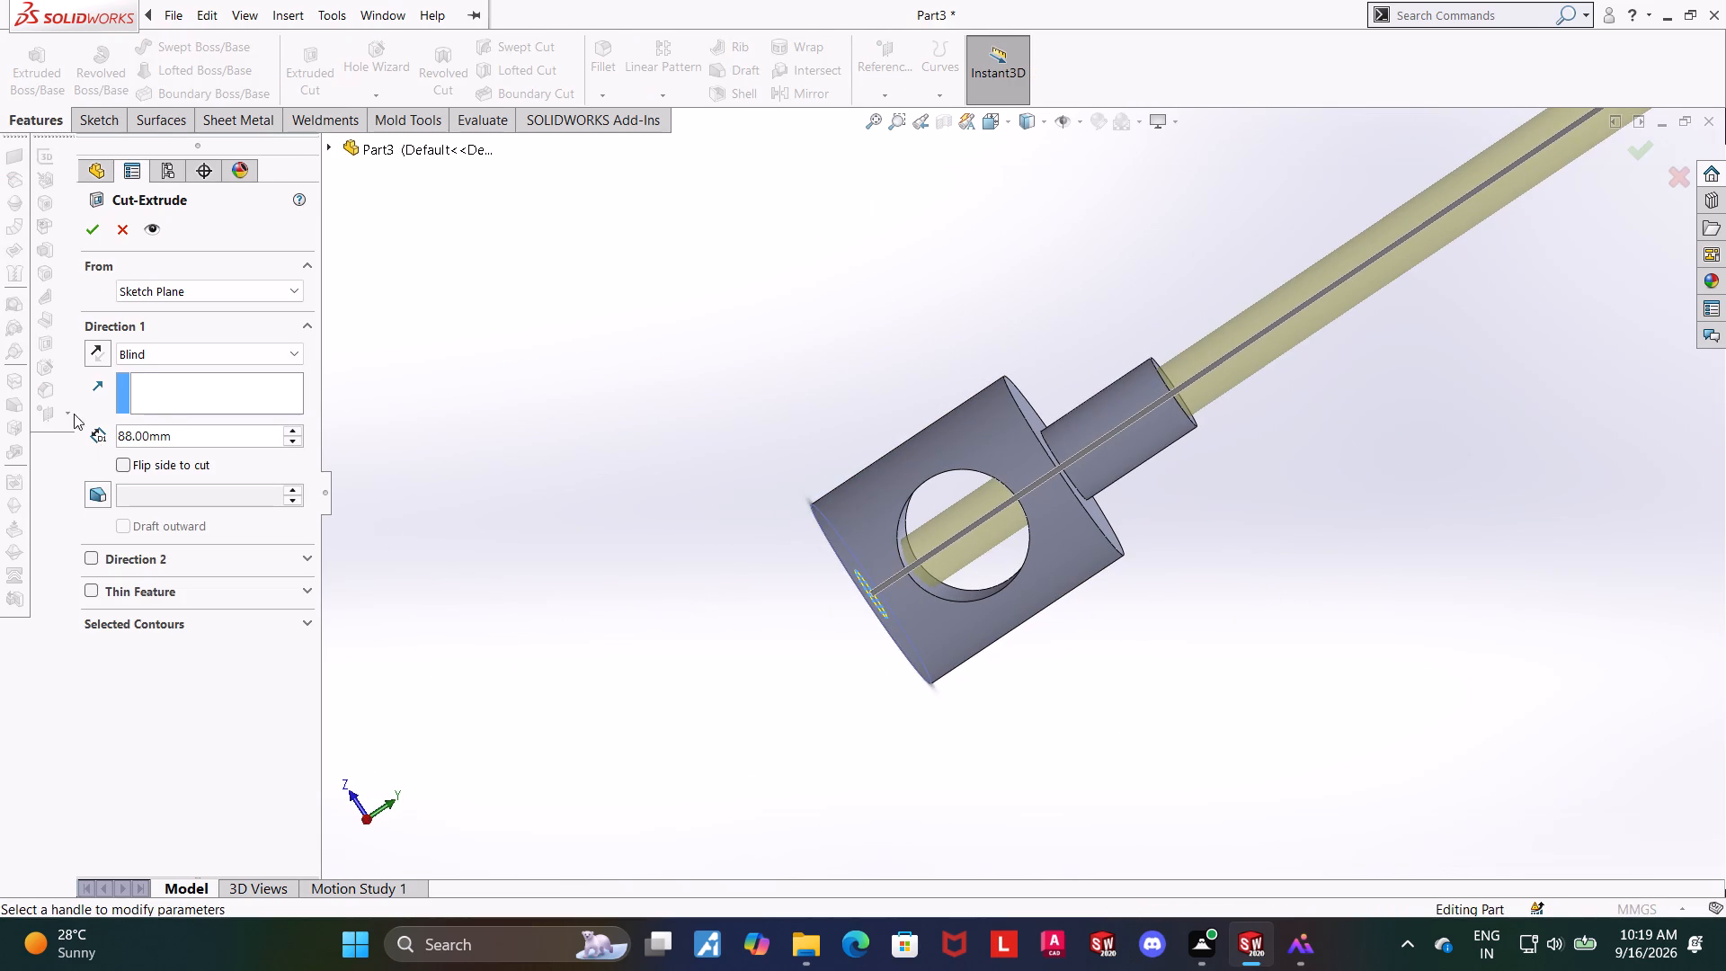
pyautogui.scroll(3, 1355, 415)
pyautogui.scroll(5, 1467, 287)
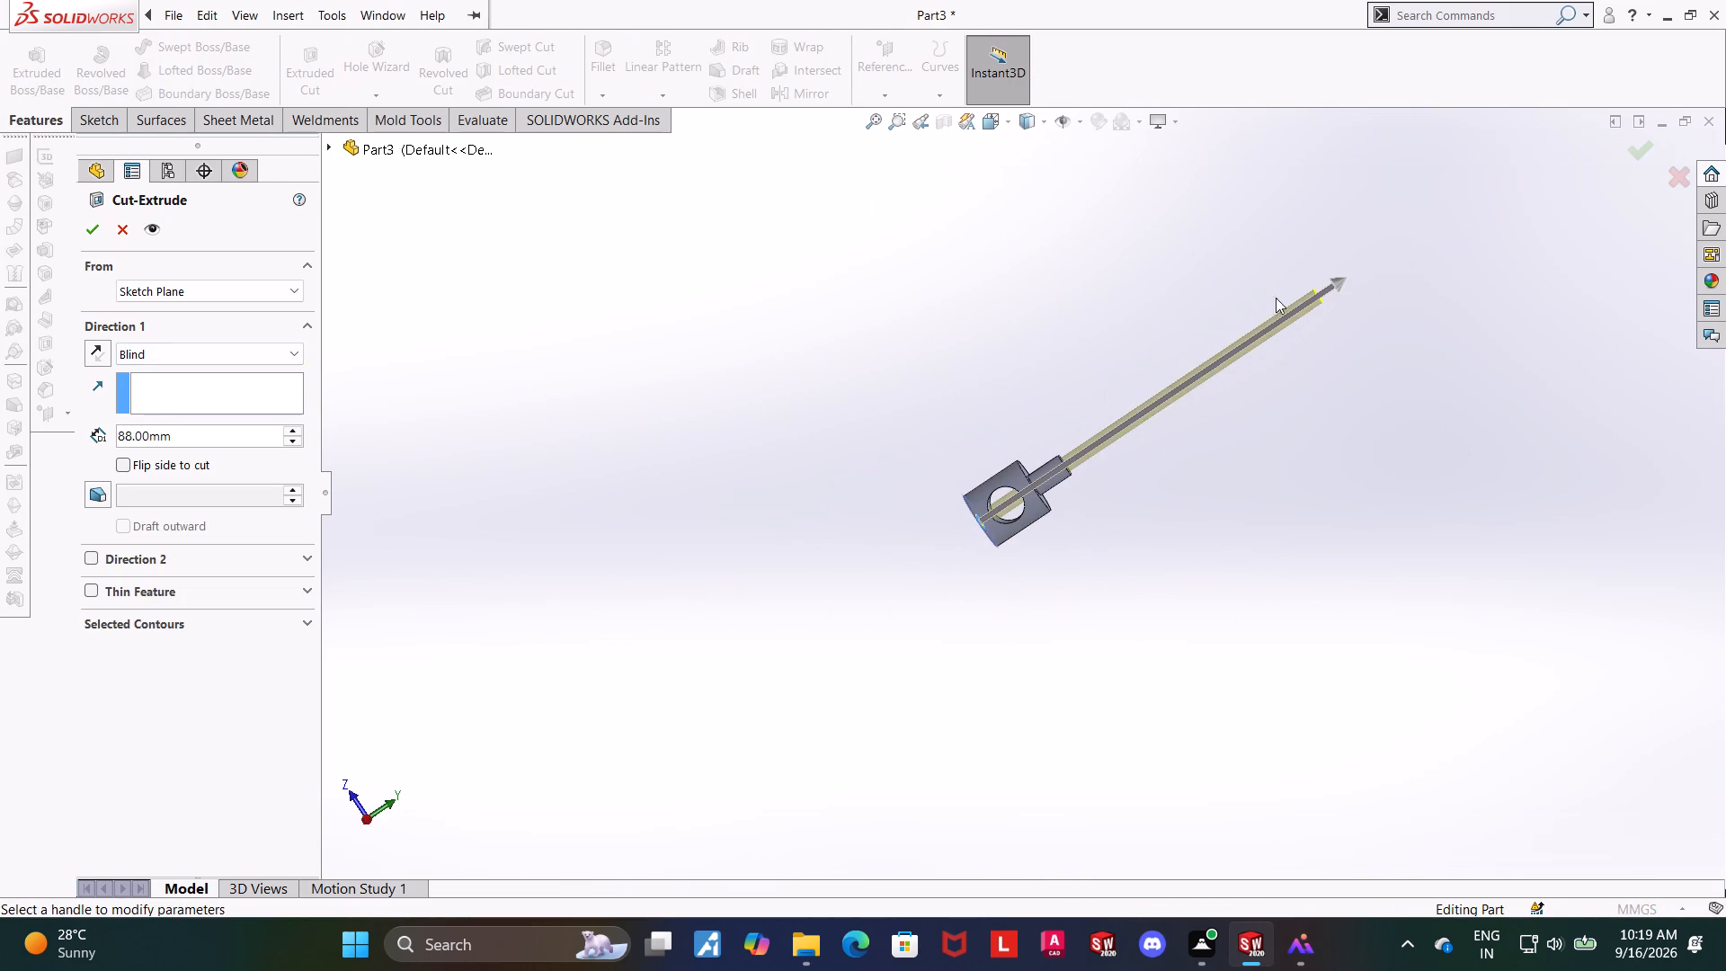
pyautogui.scroll(-5, 1215, 316)
pyautogui.moveTo(1302, 373); pyautogui.dragTo(584, 819)
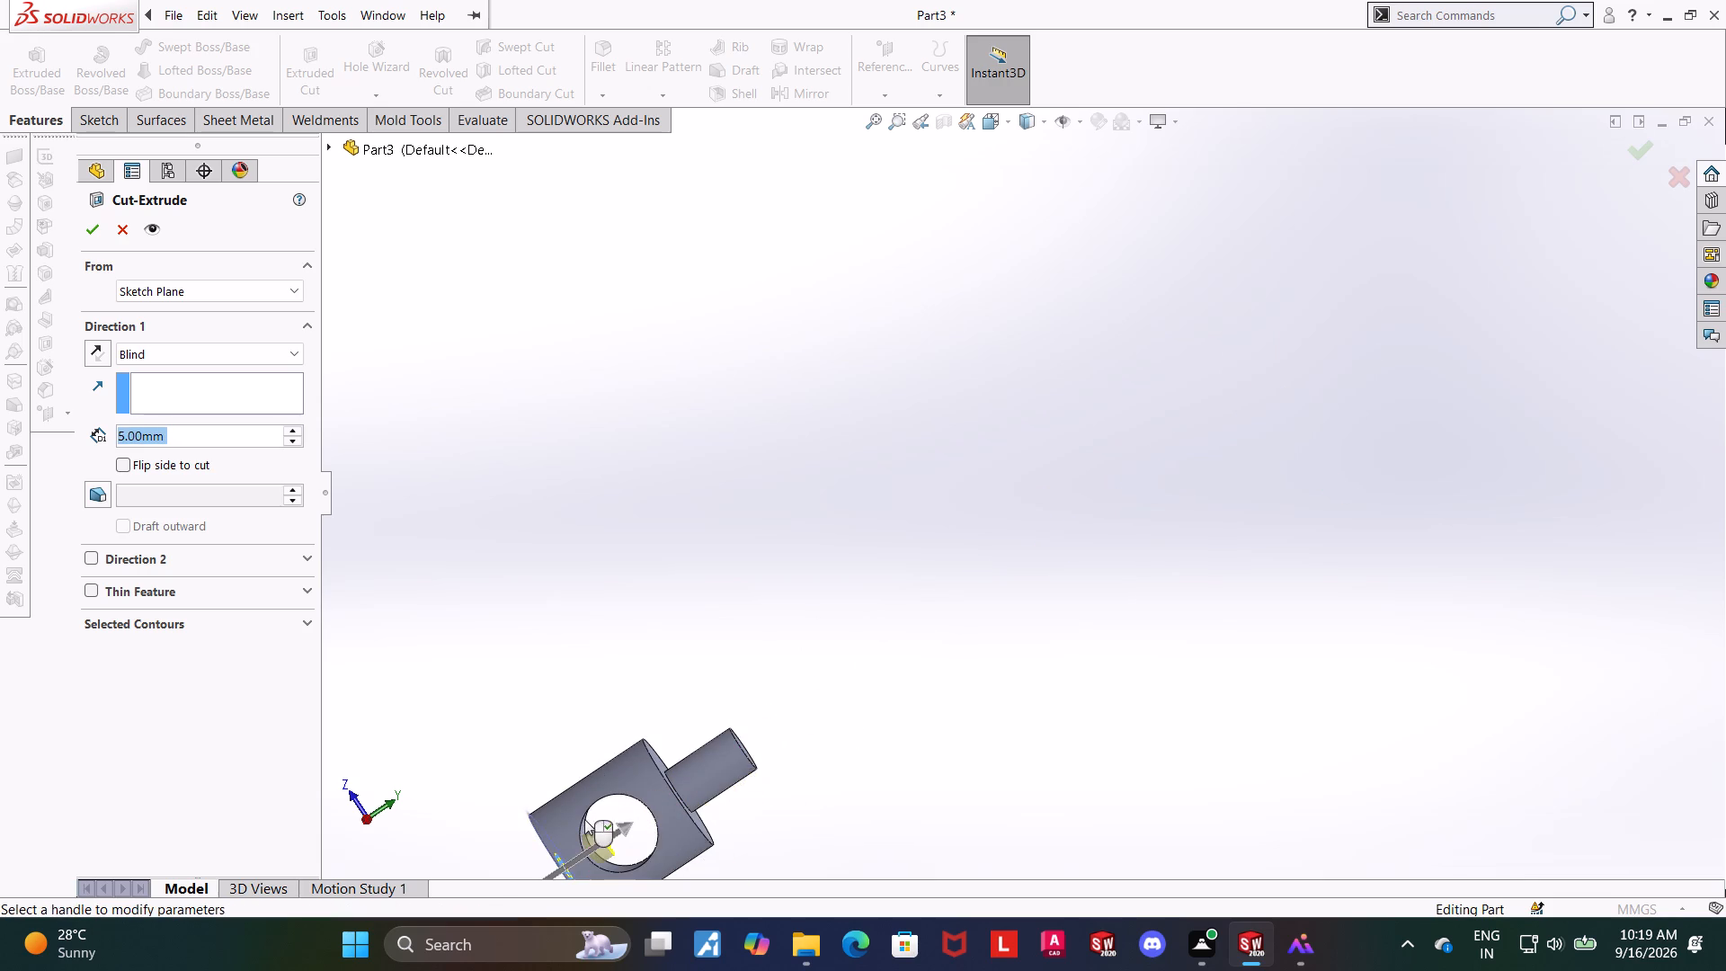
pyautogui.scroll(5, 907, 798)
pyautogui.scroll(-6, 910, 600)
pyautogui.click(88, 233)
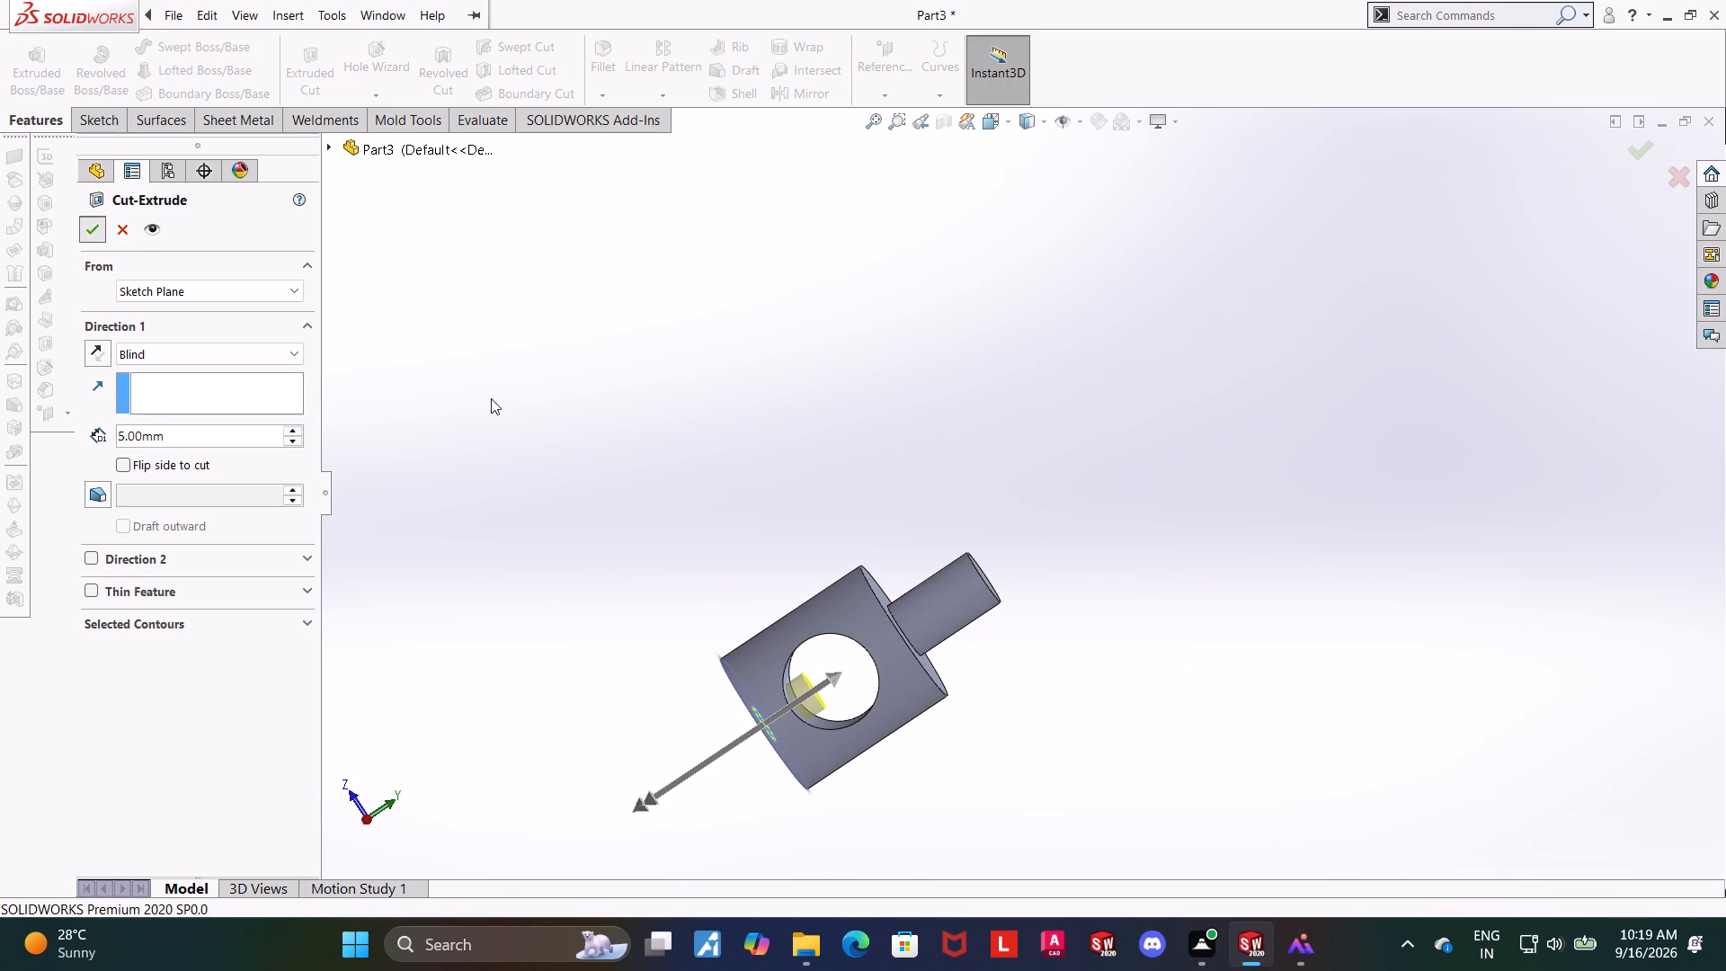
pyautogui.click(1339, 733)
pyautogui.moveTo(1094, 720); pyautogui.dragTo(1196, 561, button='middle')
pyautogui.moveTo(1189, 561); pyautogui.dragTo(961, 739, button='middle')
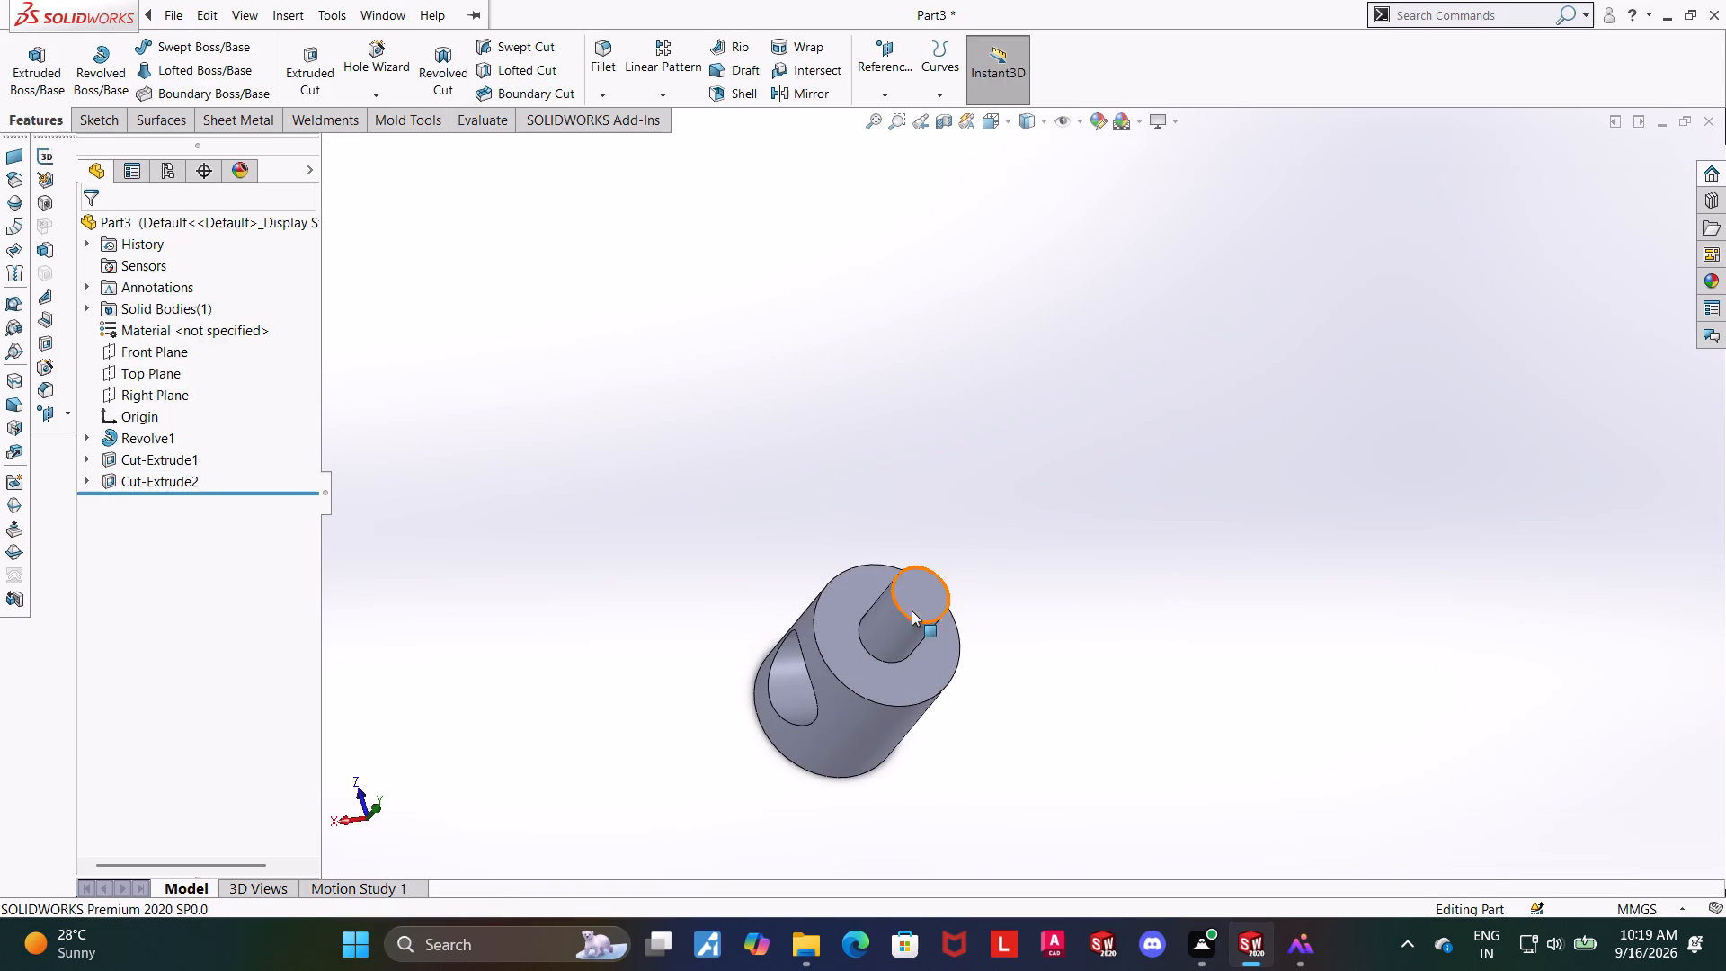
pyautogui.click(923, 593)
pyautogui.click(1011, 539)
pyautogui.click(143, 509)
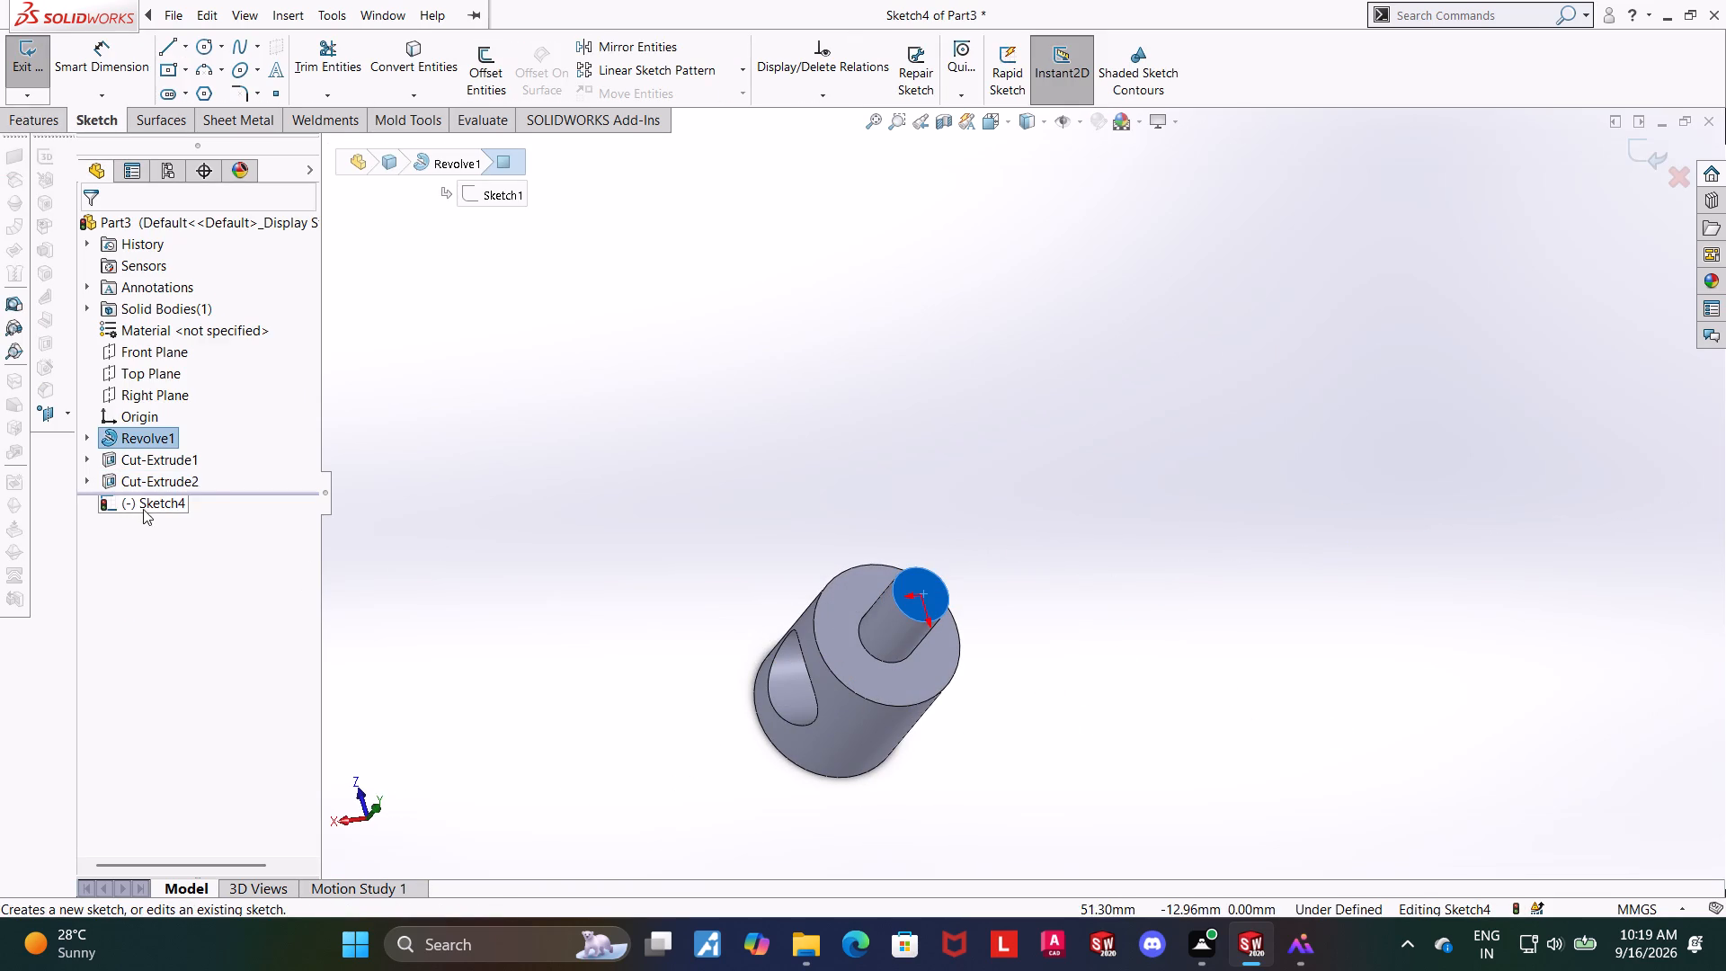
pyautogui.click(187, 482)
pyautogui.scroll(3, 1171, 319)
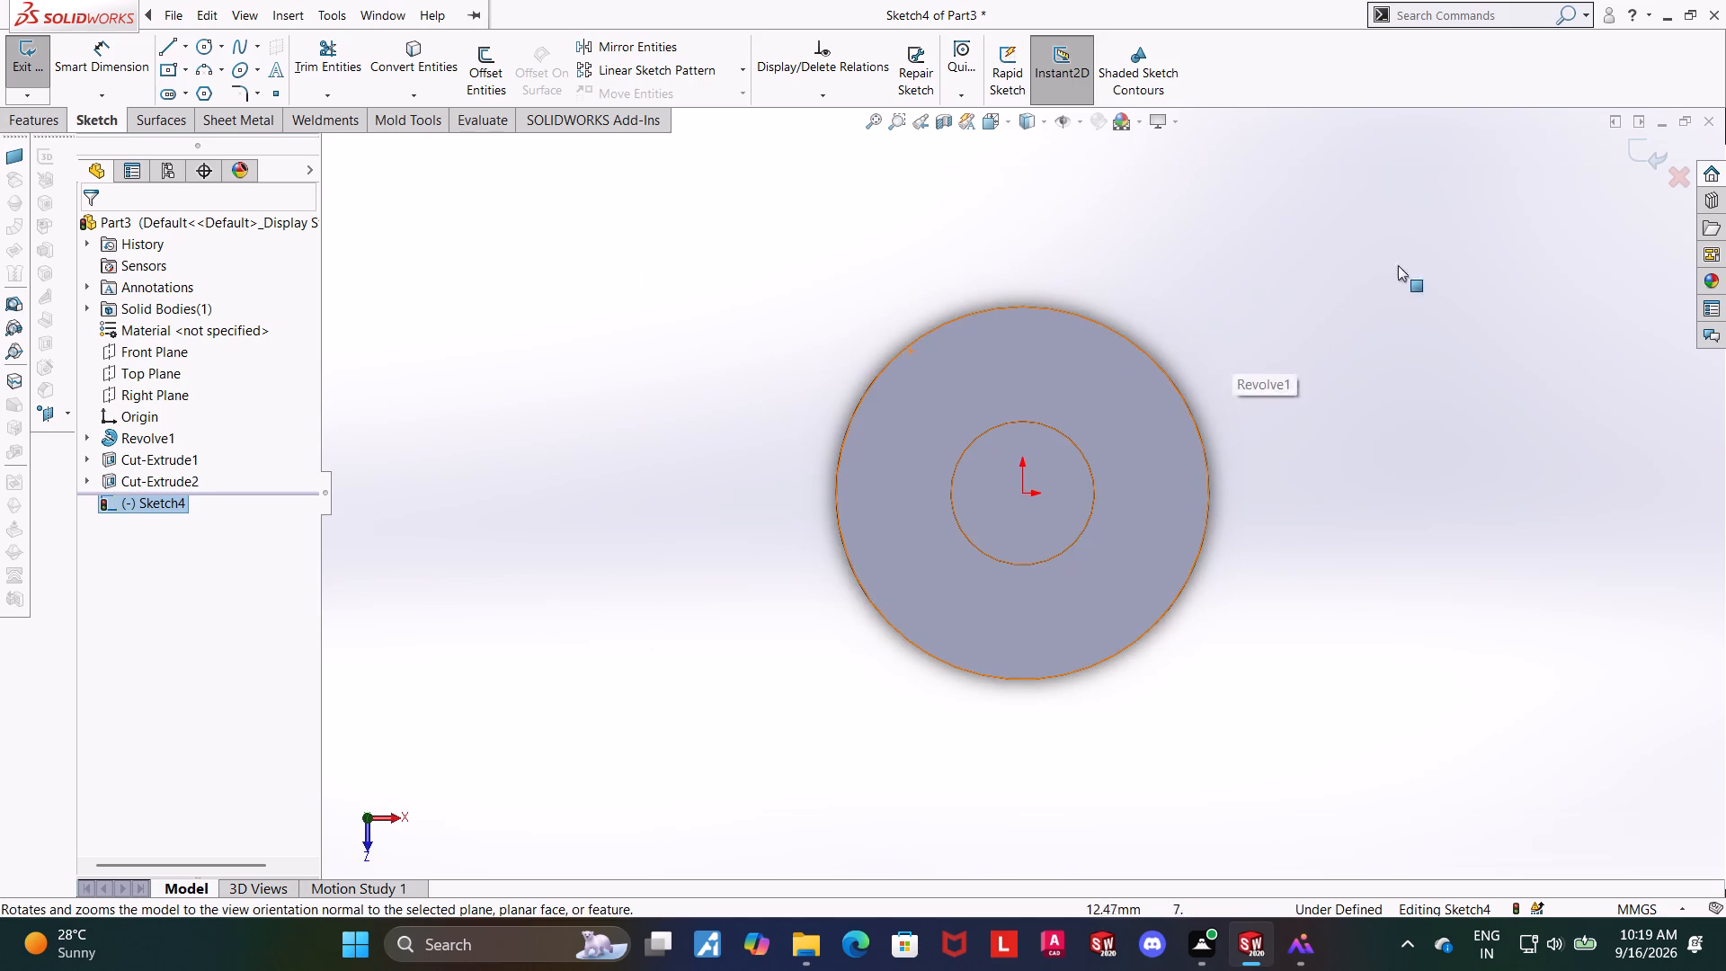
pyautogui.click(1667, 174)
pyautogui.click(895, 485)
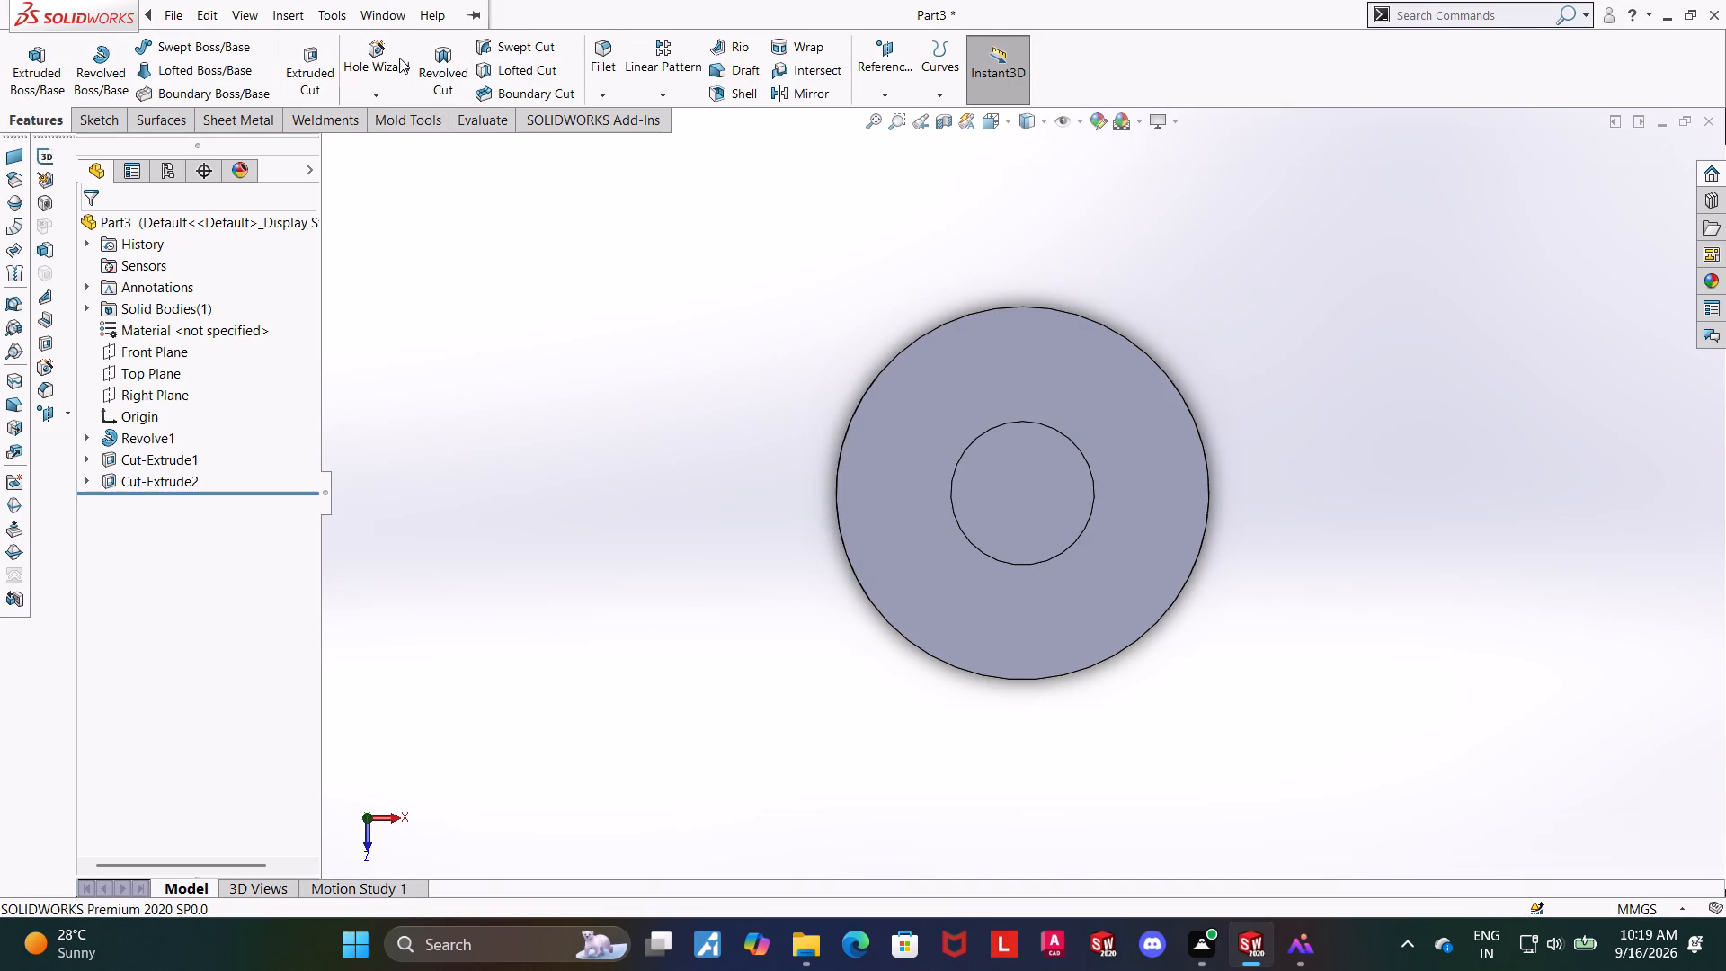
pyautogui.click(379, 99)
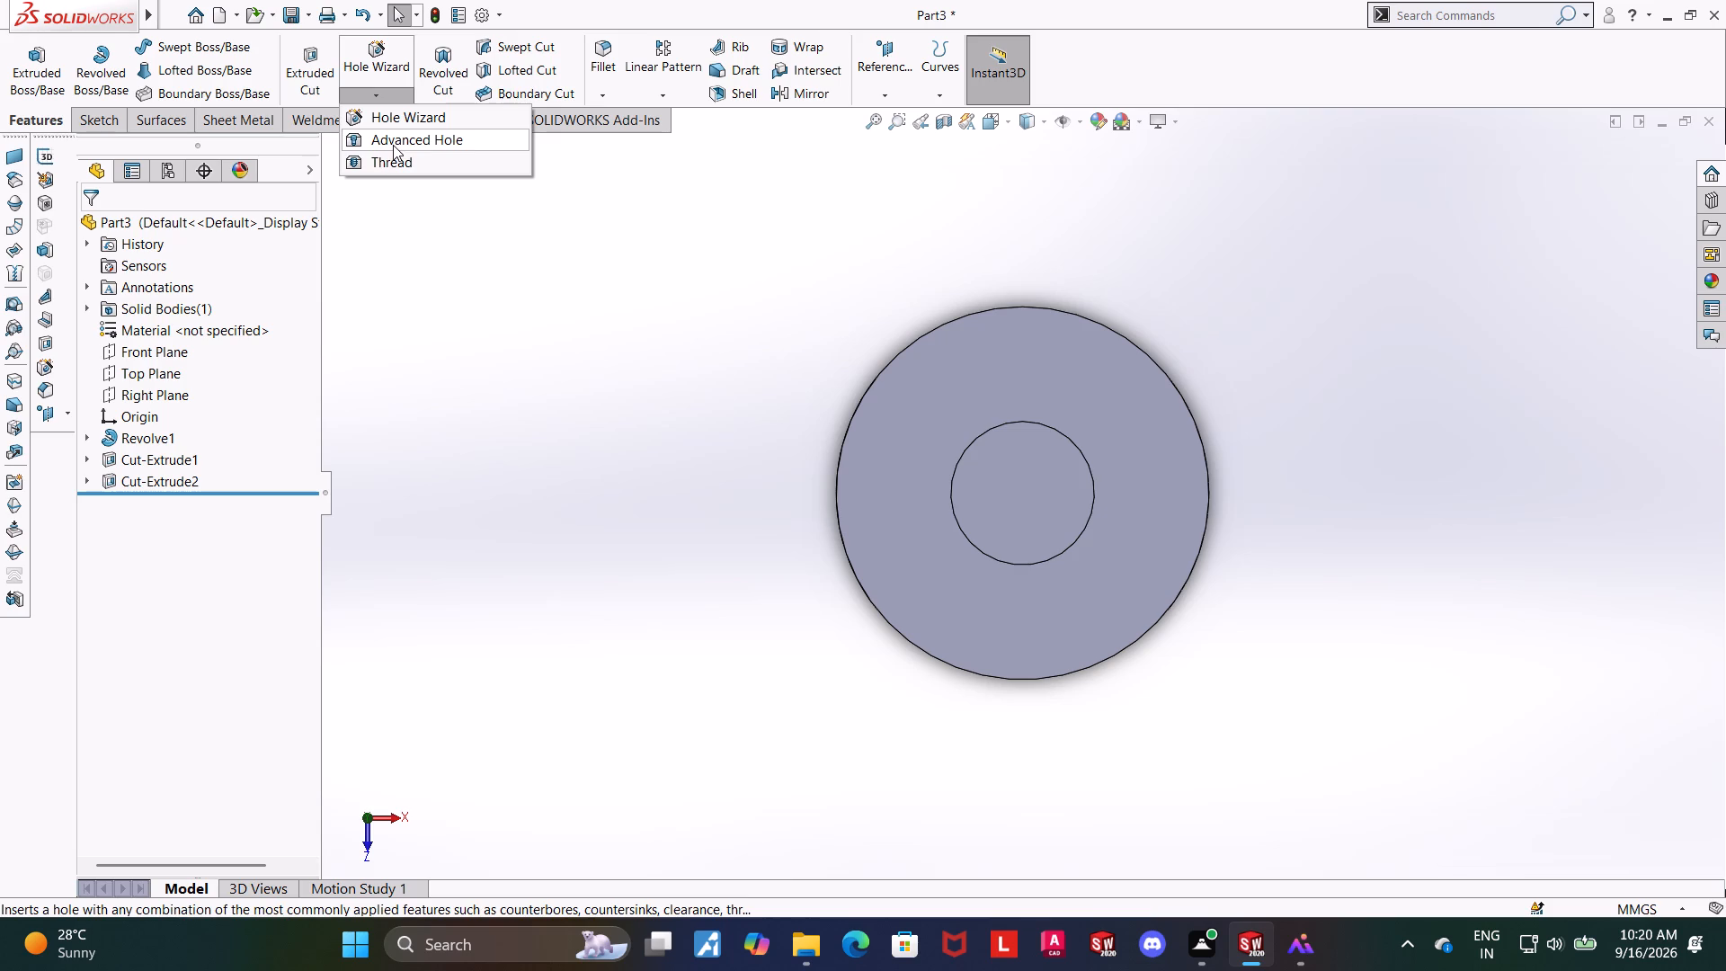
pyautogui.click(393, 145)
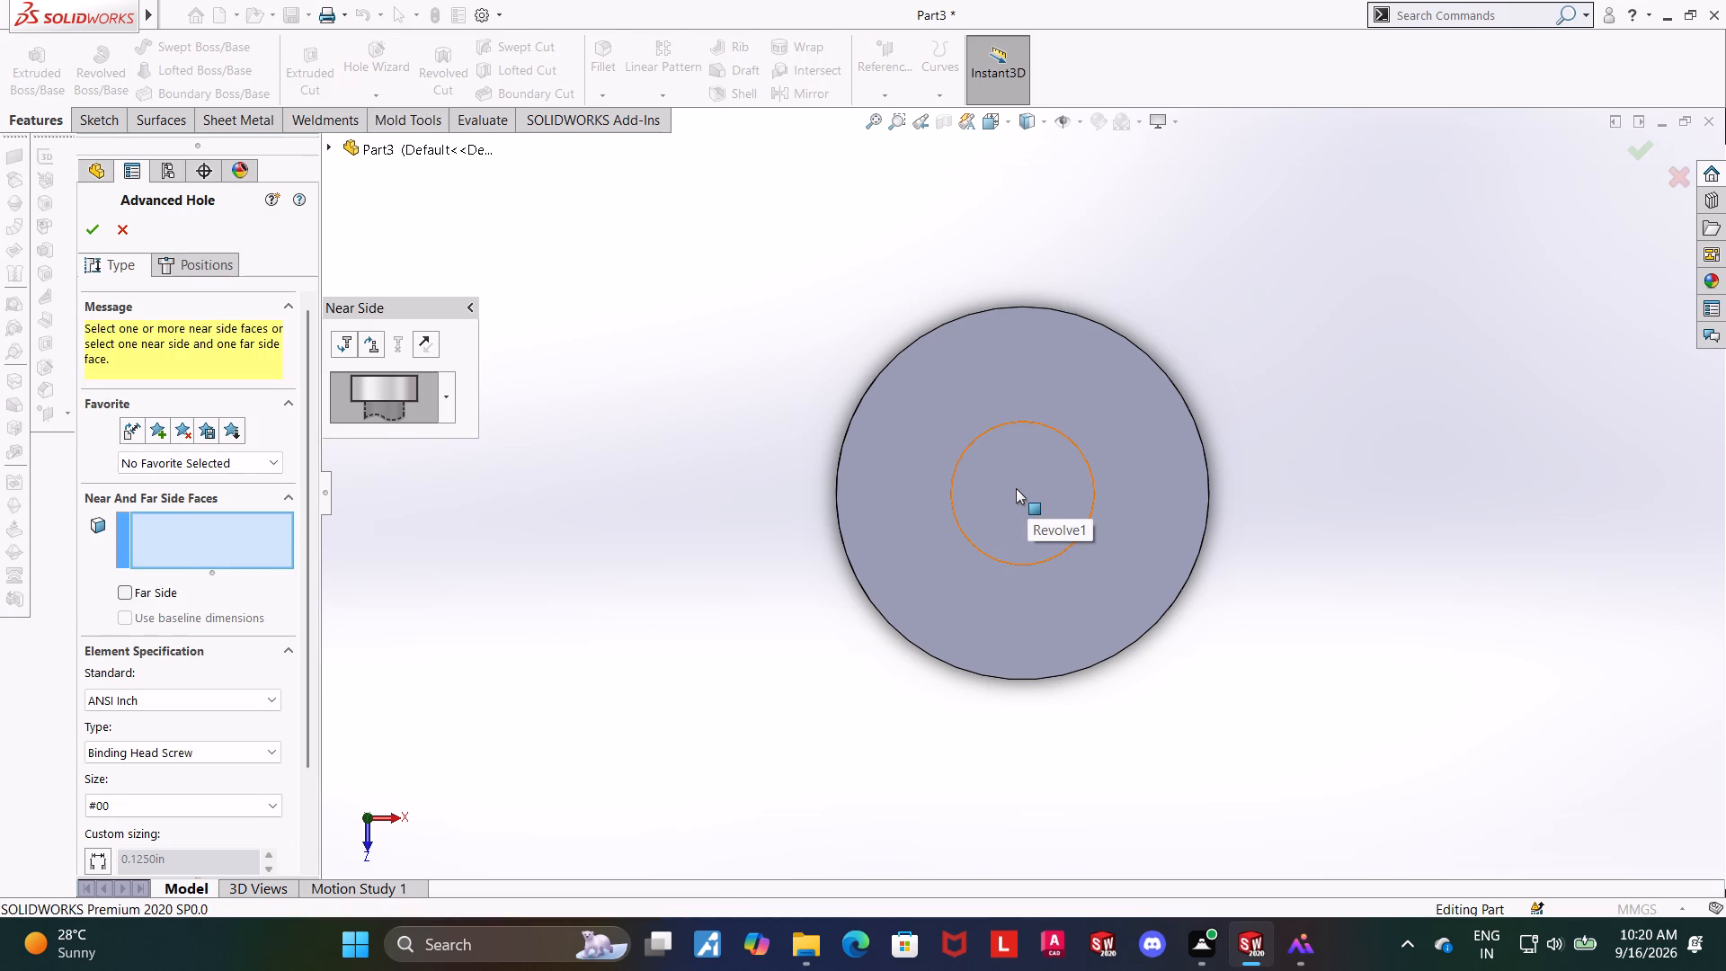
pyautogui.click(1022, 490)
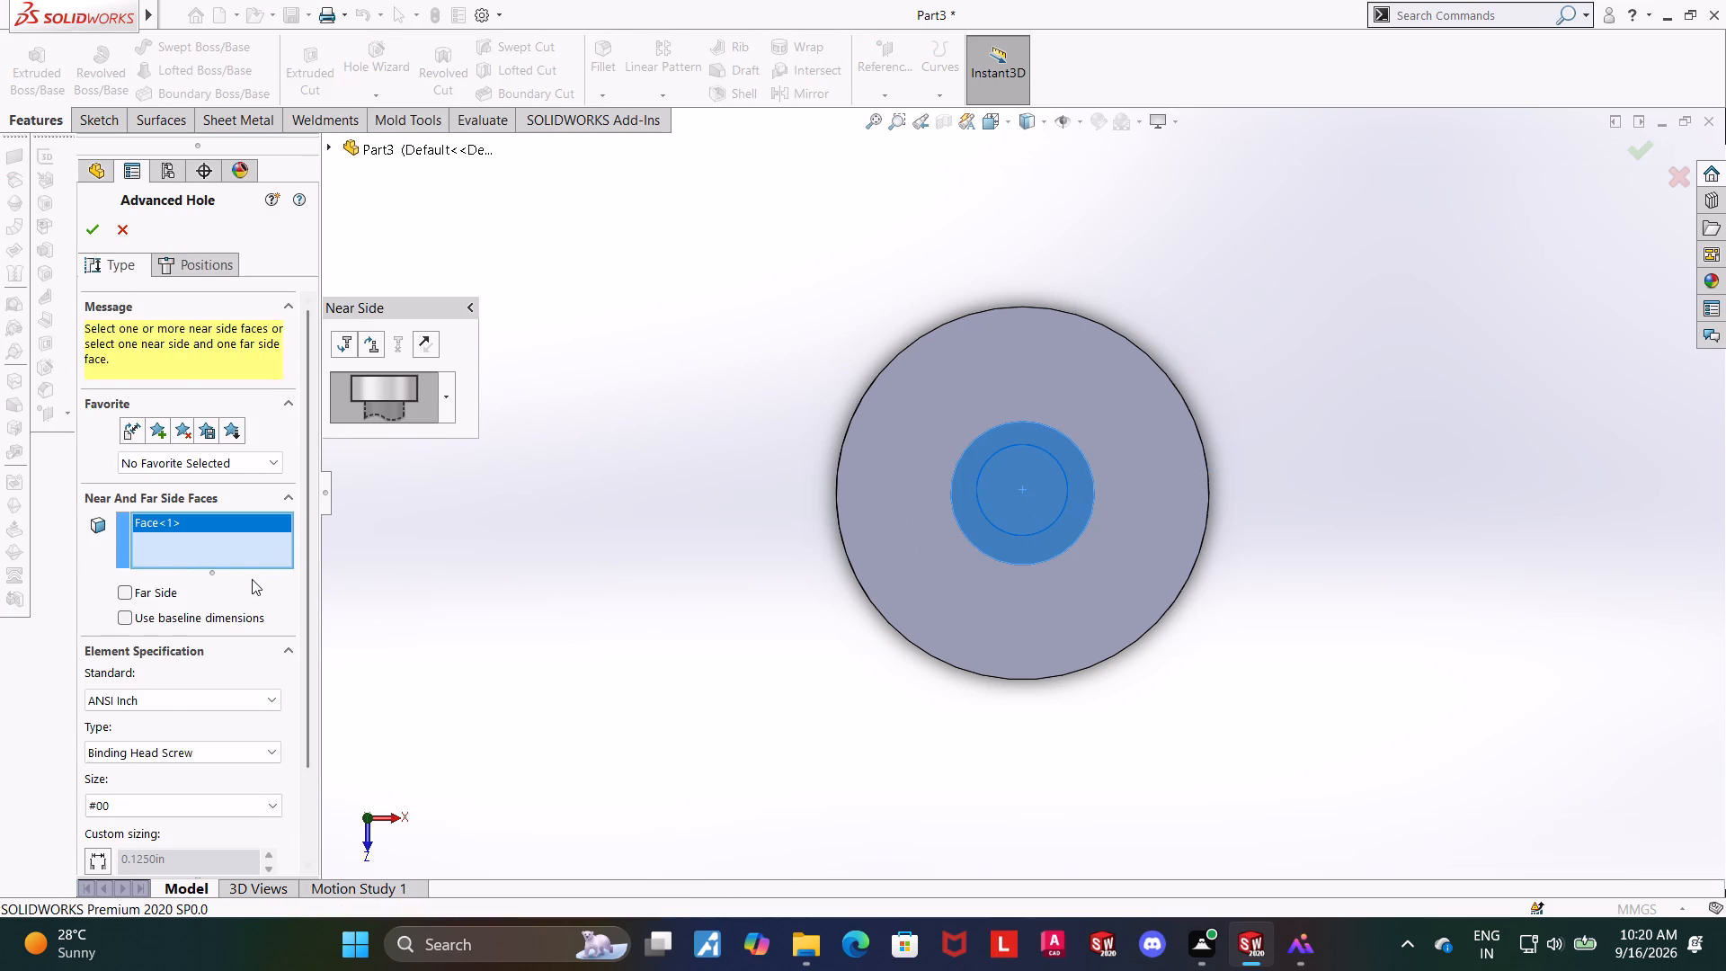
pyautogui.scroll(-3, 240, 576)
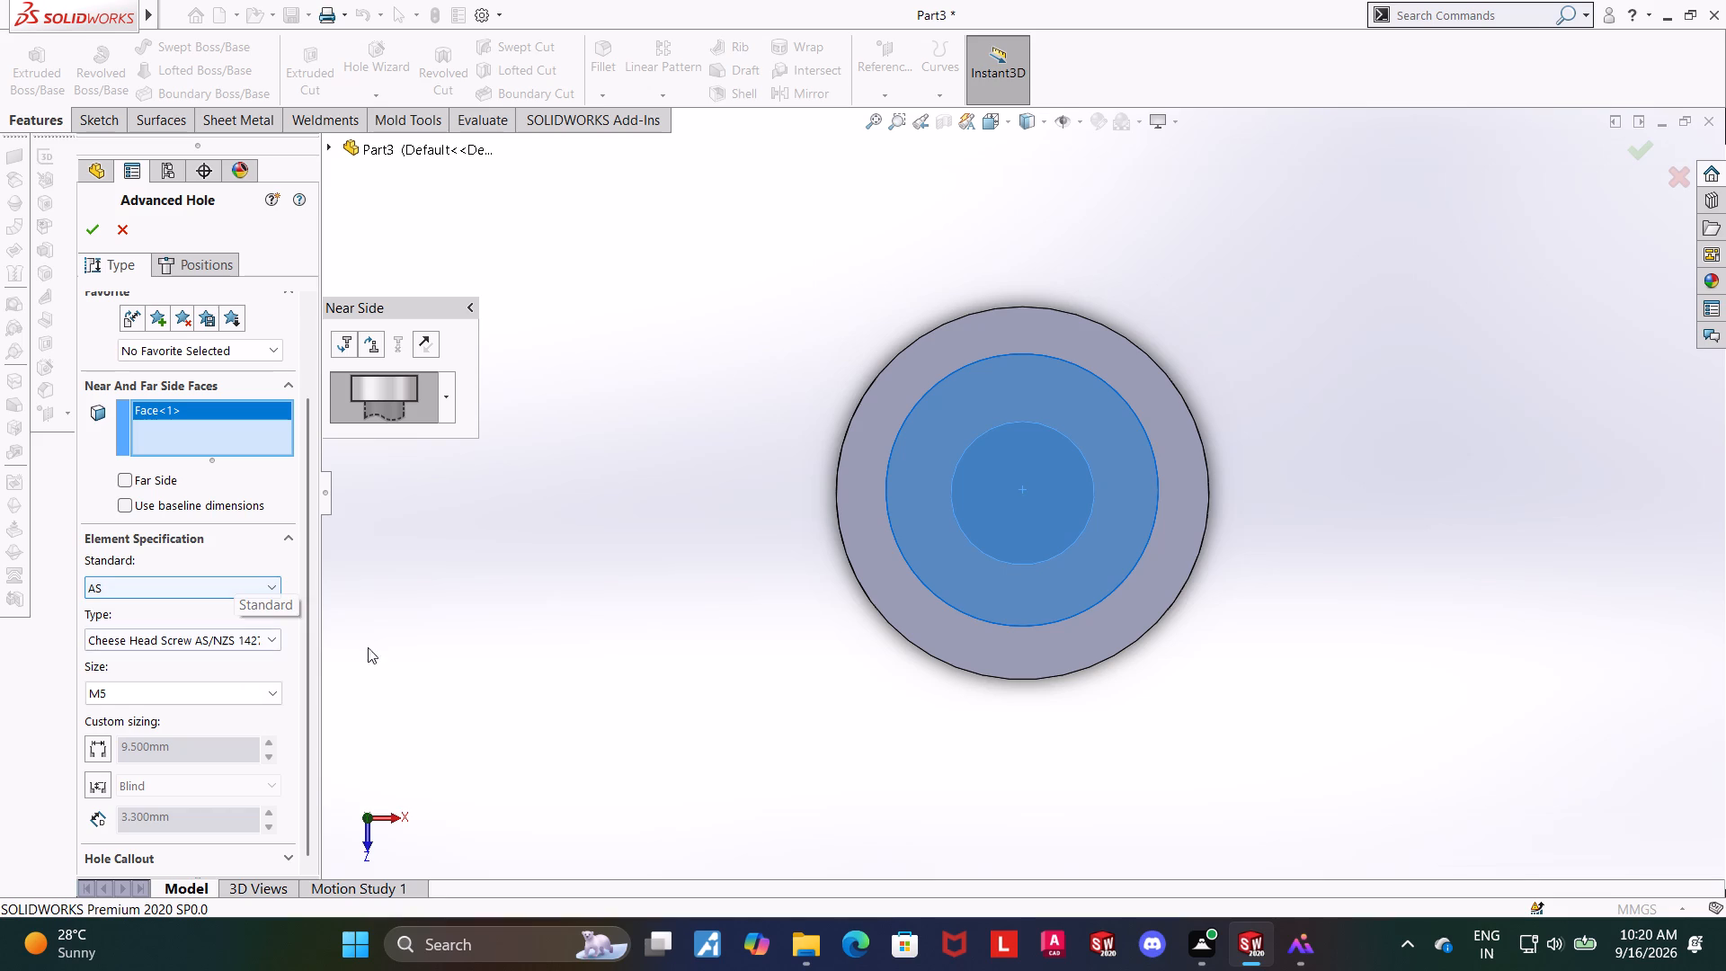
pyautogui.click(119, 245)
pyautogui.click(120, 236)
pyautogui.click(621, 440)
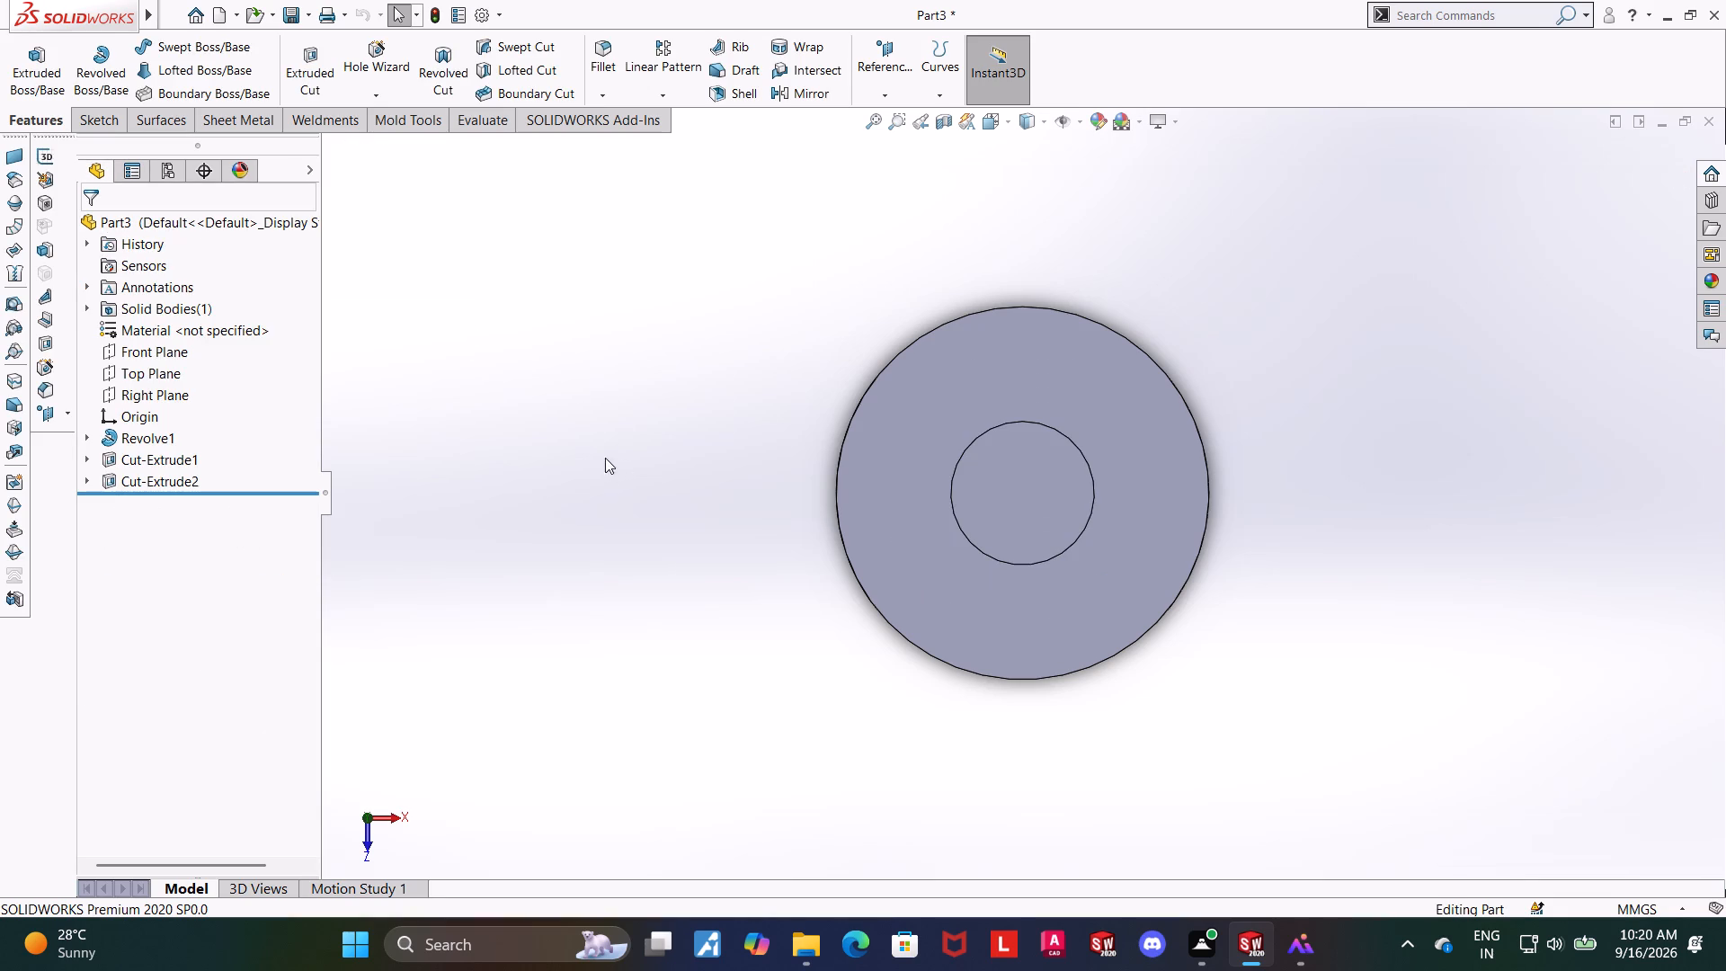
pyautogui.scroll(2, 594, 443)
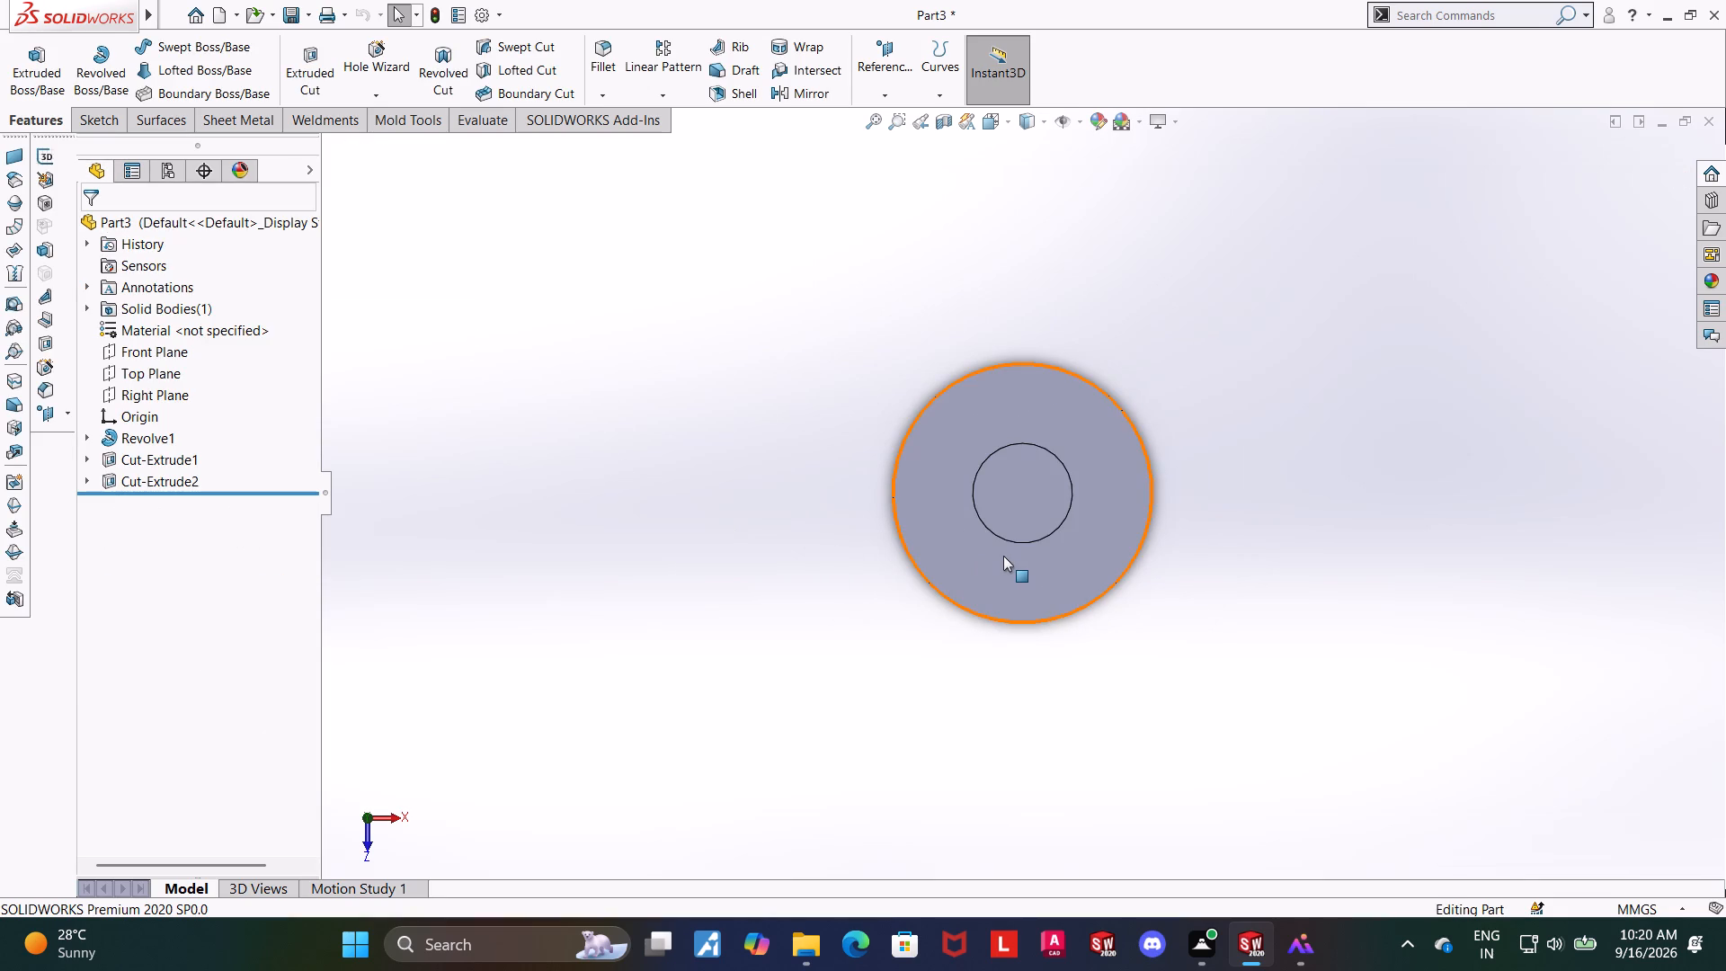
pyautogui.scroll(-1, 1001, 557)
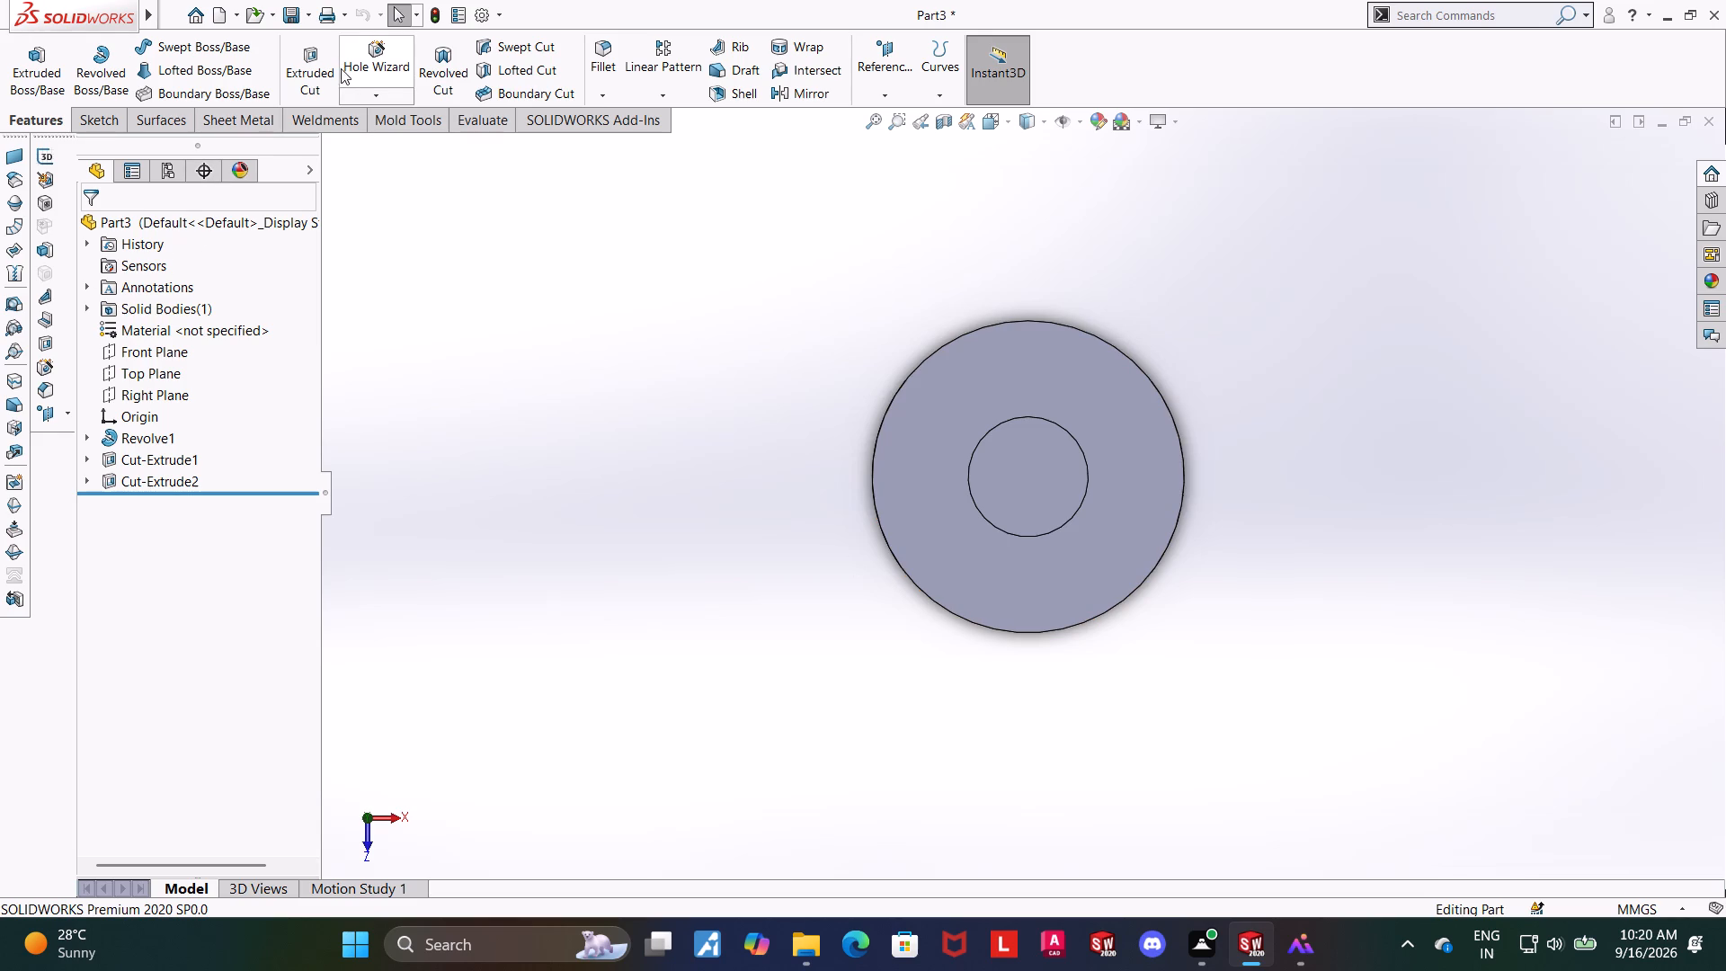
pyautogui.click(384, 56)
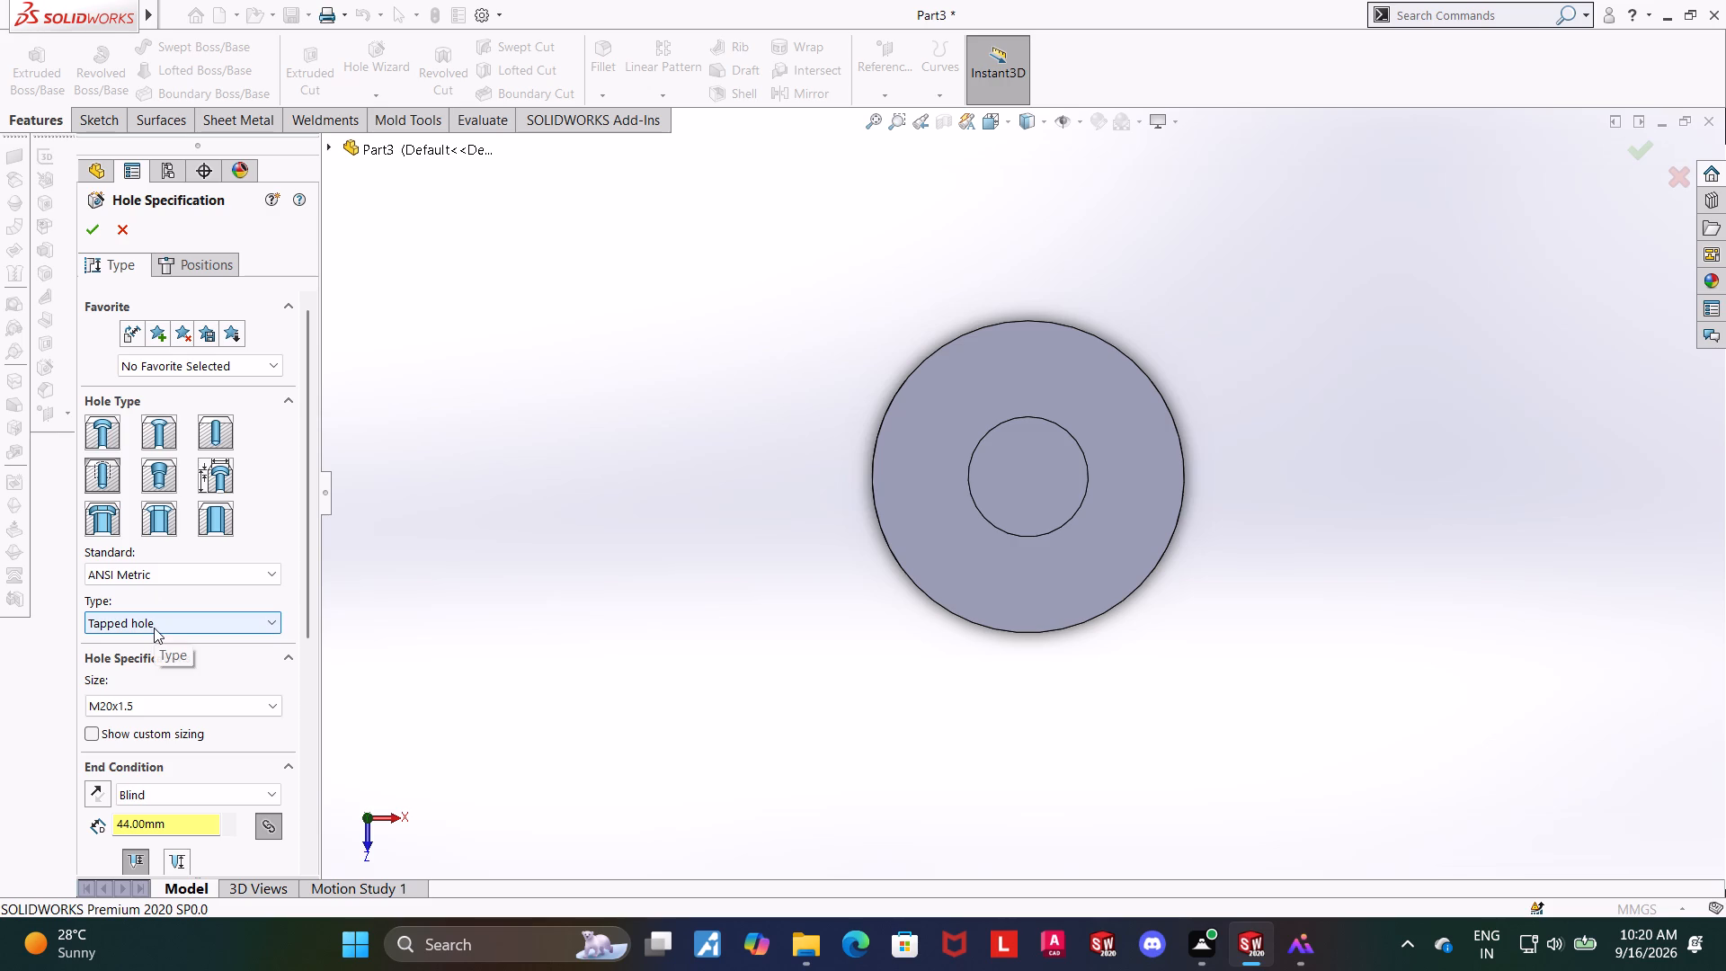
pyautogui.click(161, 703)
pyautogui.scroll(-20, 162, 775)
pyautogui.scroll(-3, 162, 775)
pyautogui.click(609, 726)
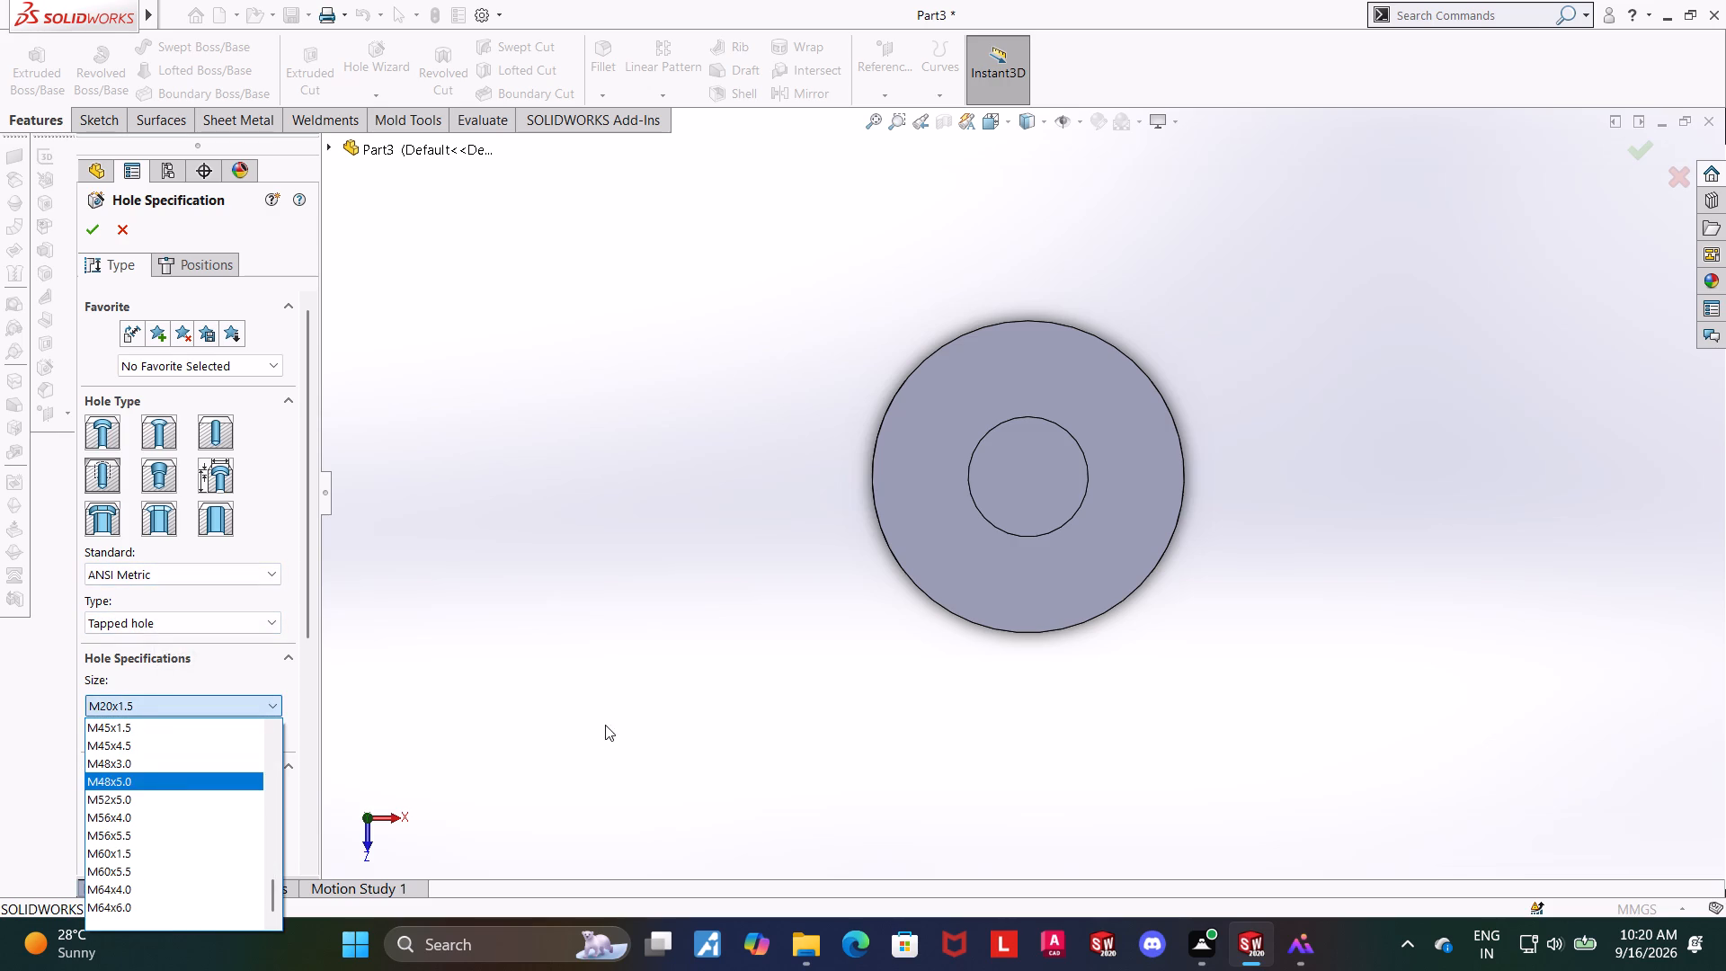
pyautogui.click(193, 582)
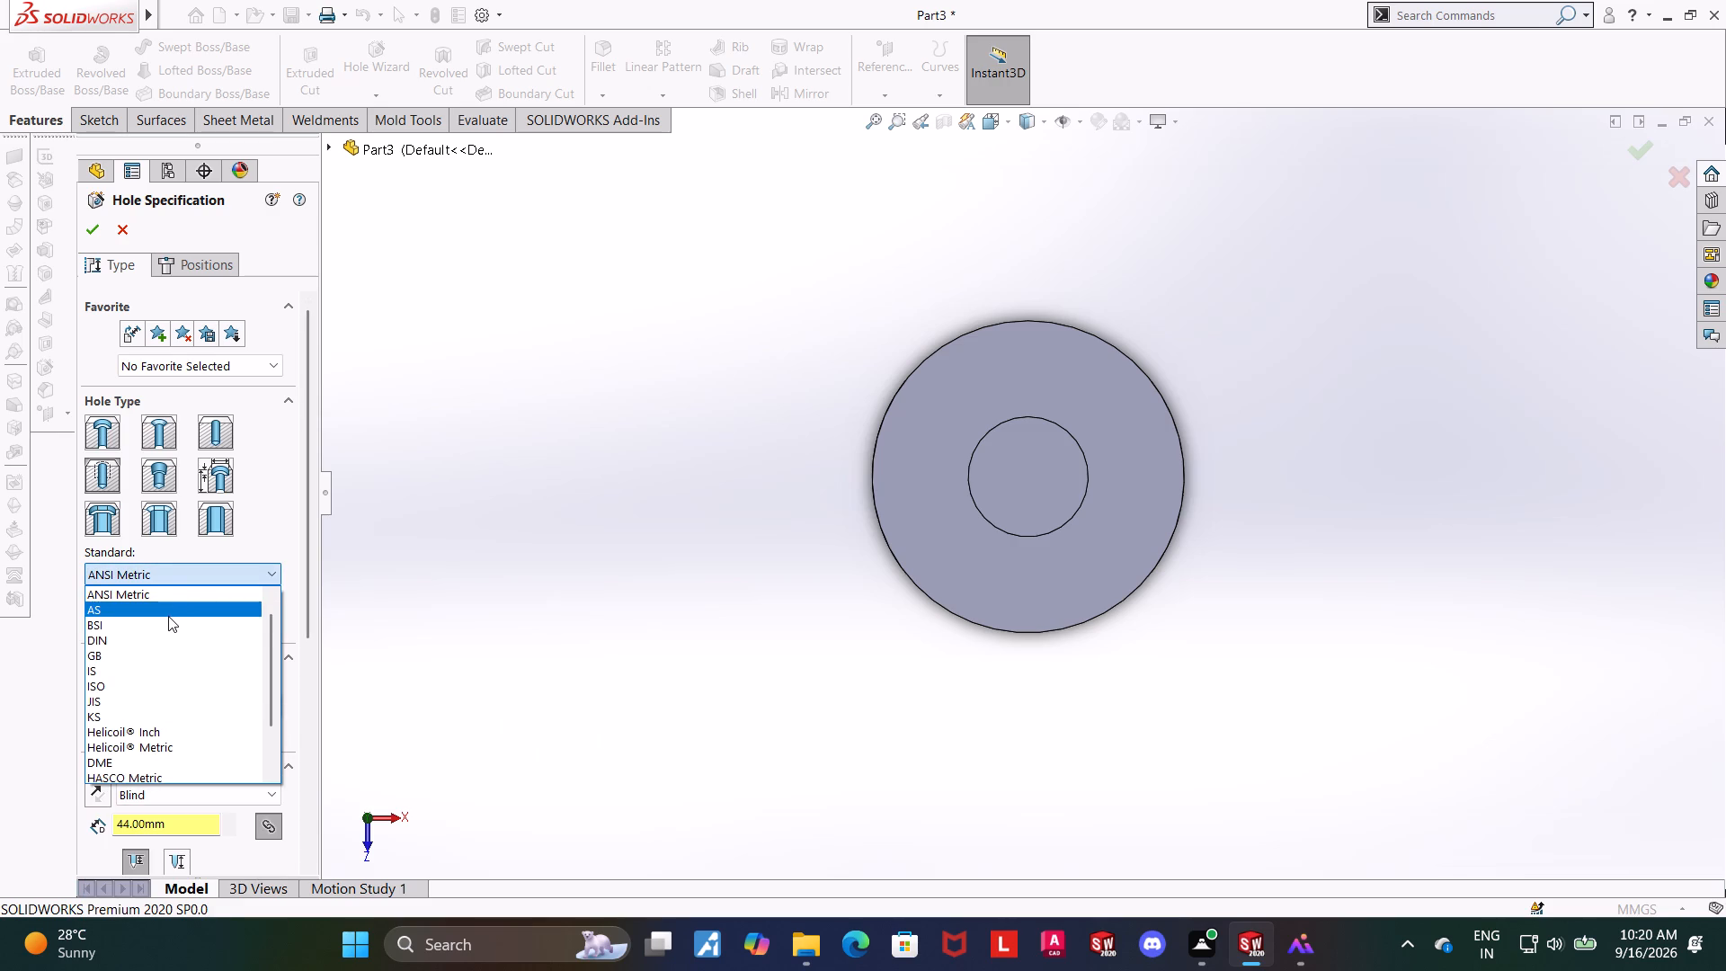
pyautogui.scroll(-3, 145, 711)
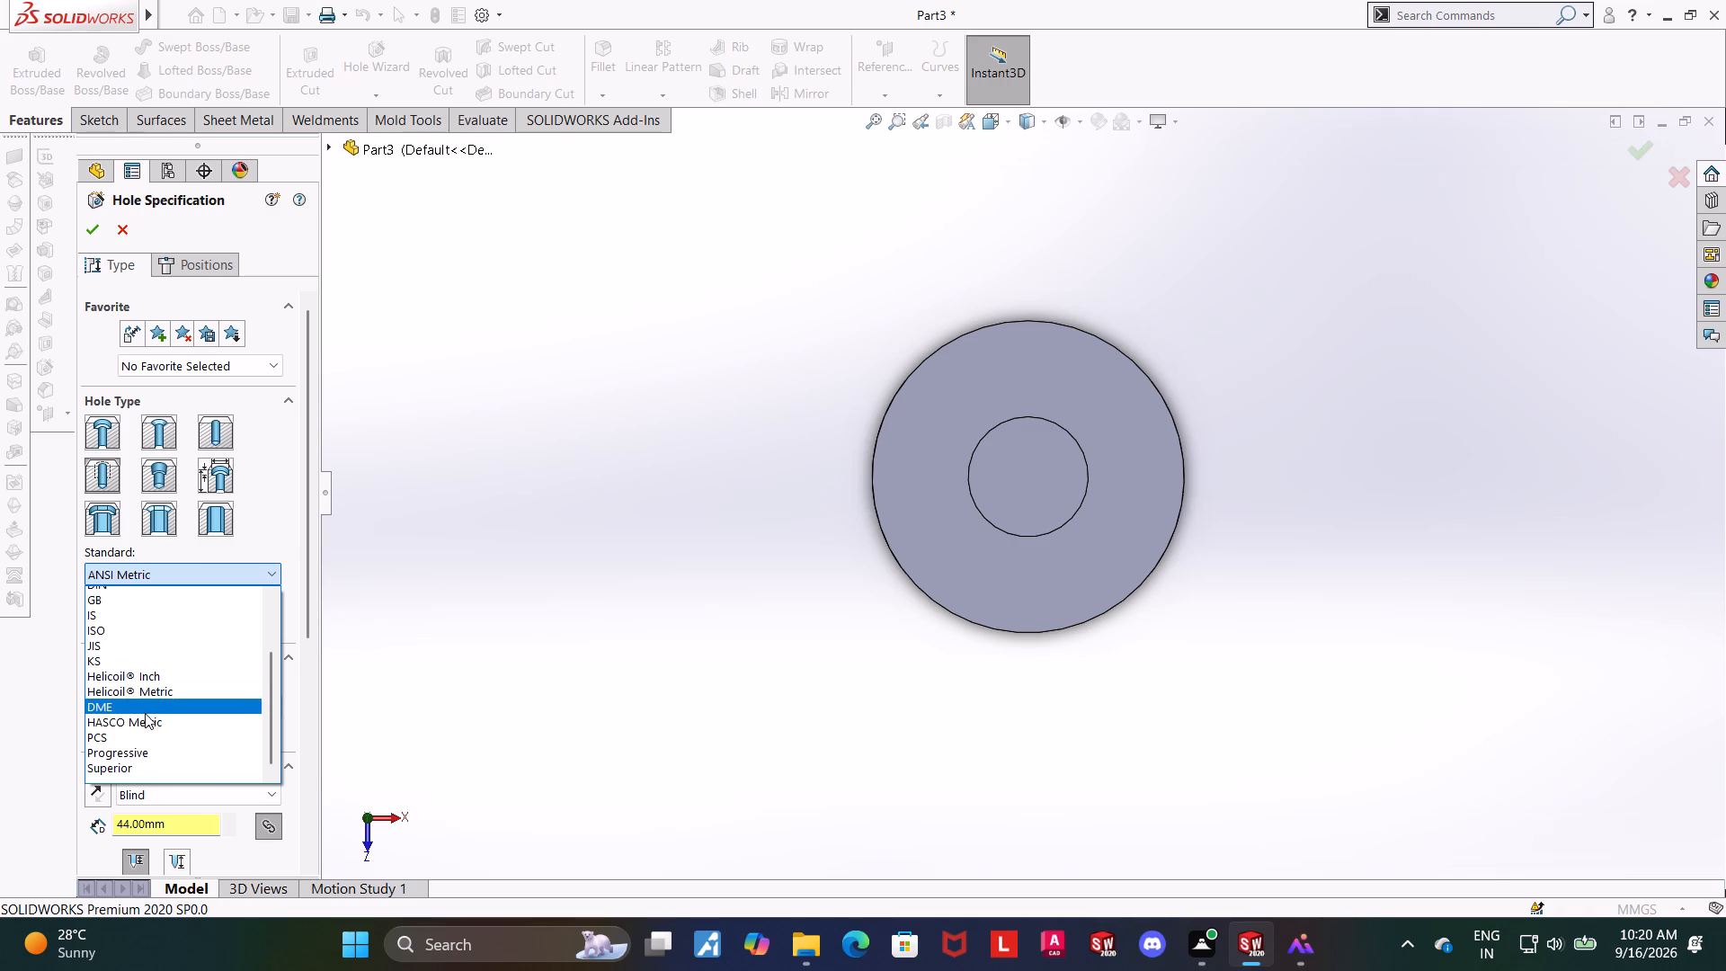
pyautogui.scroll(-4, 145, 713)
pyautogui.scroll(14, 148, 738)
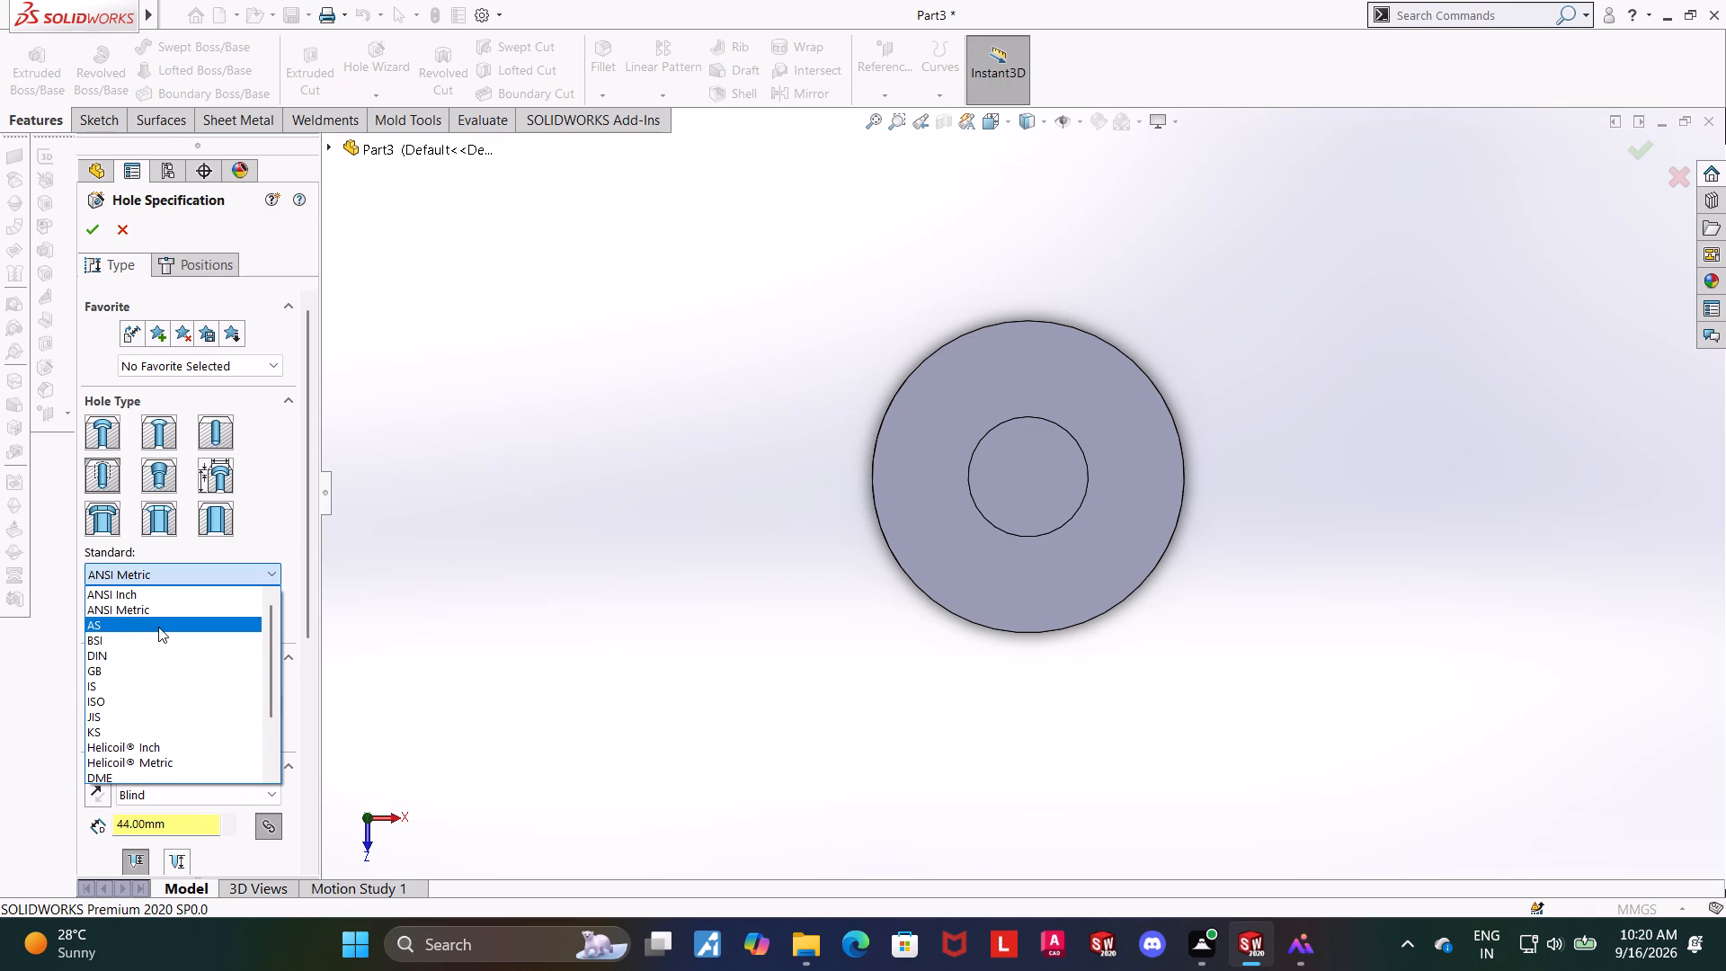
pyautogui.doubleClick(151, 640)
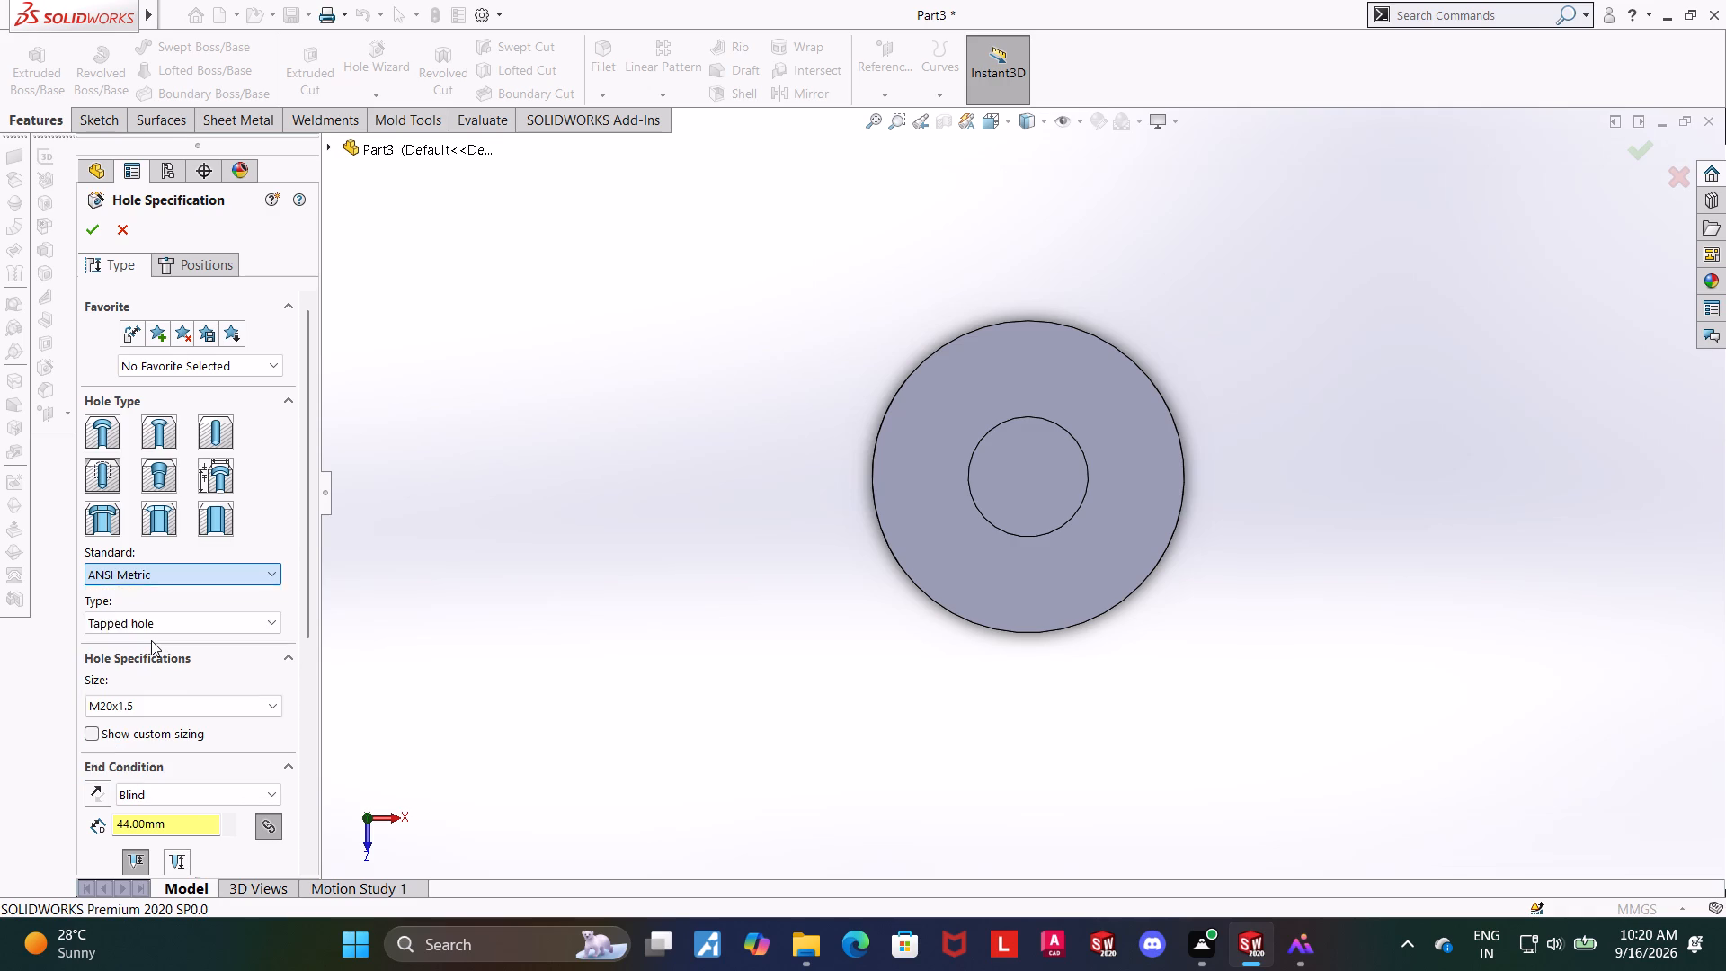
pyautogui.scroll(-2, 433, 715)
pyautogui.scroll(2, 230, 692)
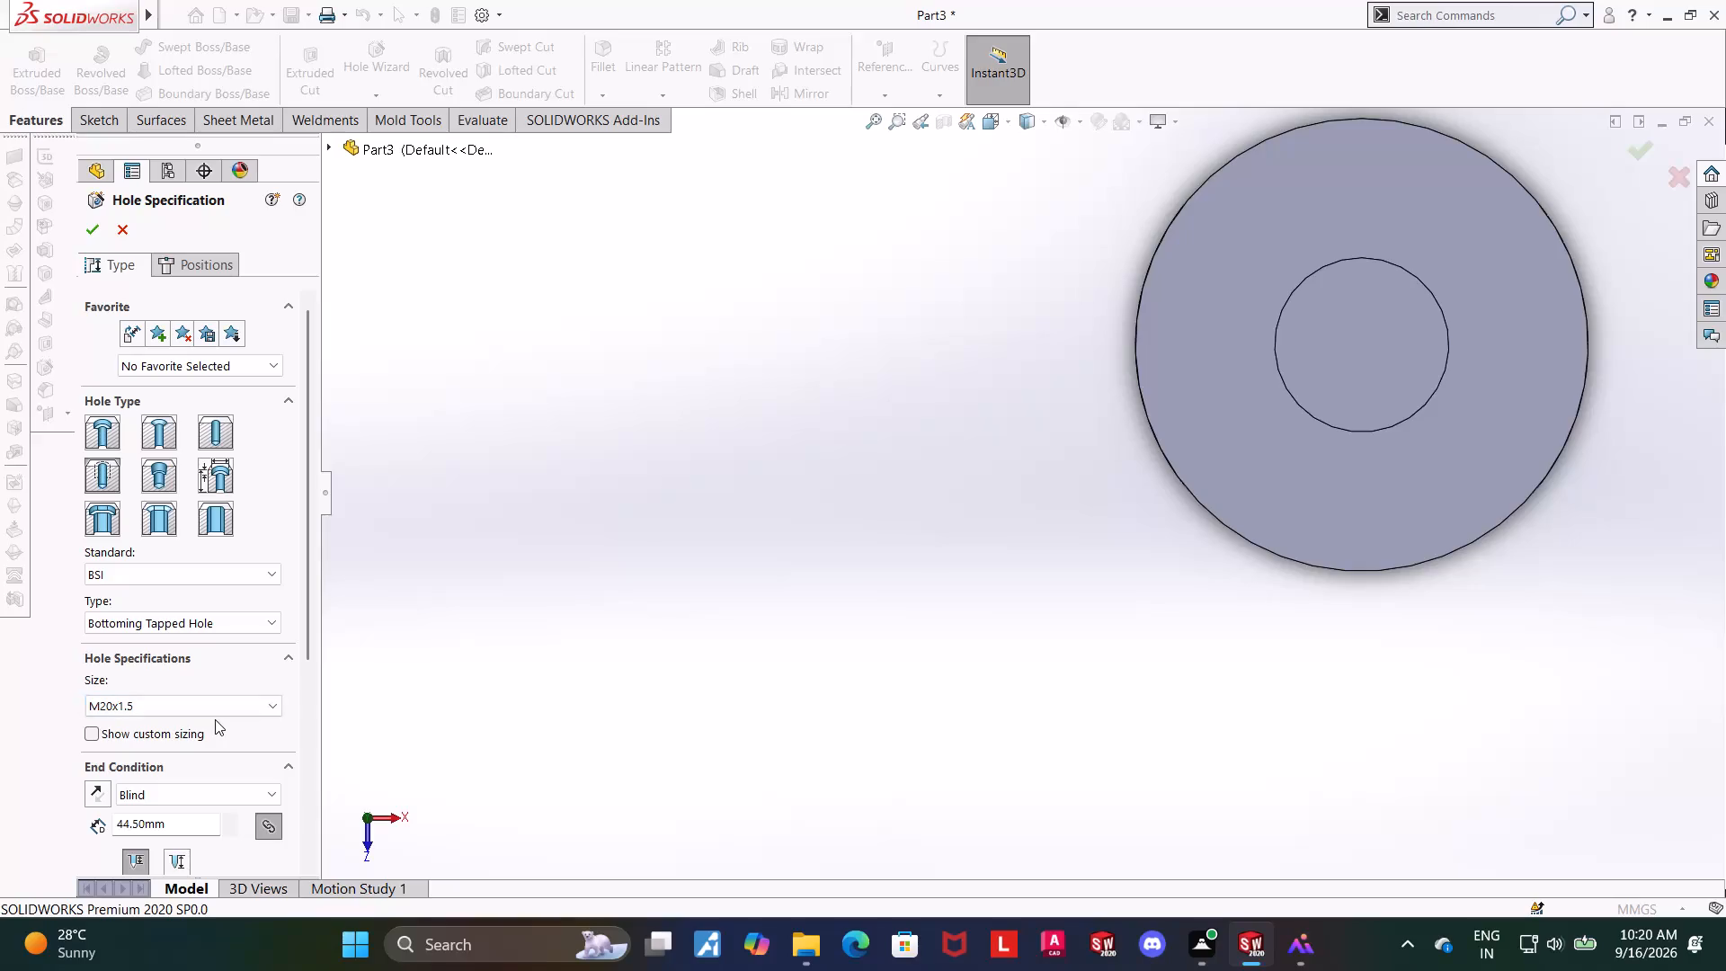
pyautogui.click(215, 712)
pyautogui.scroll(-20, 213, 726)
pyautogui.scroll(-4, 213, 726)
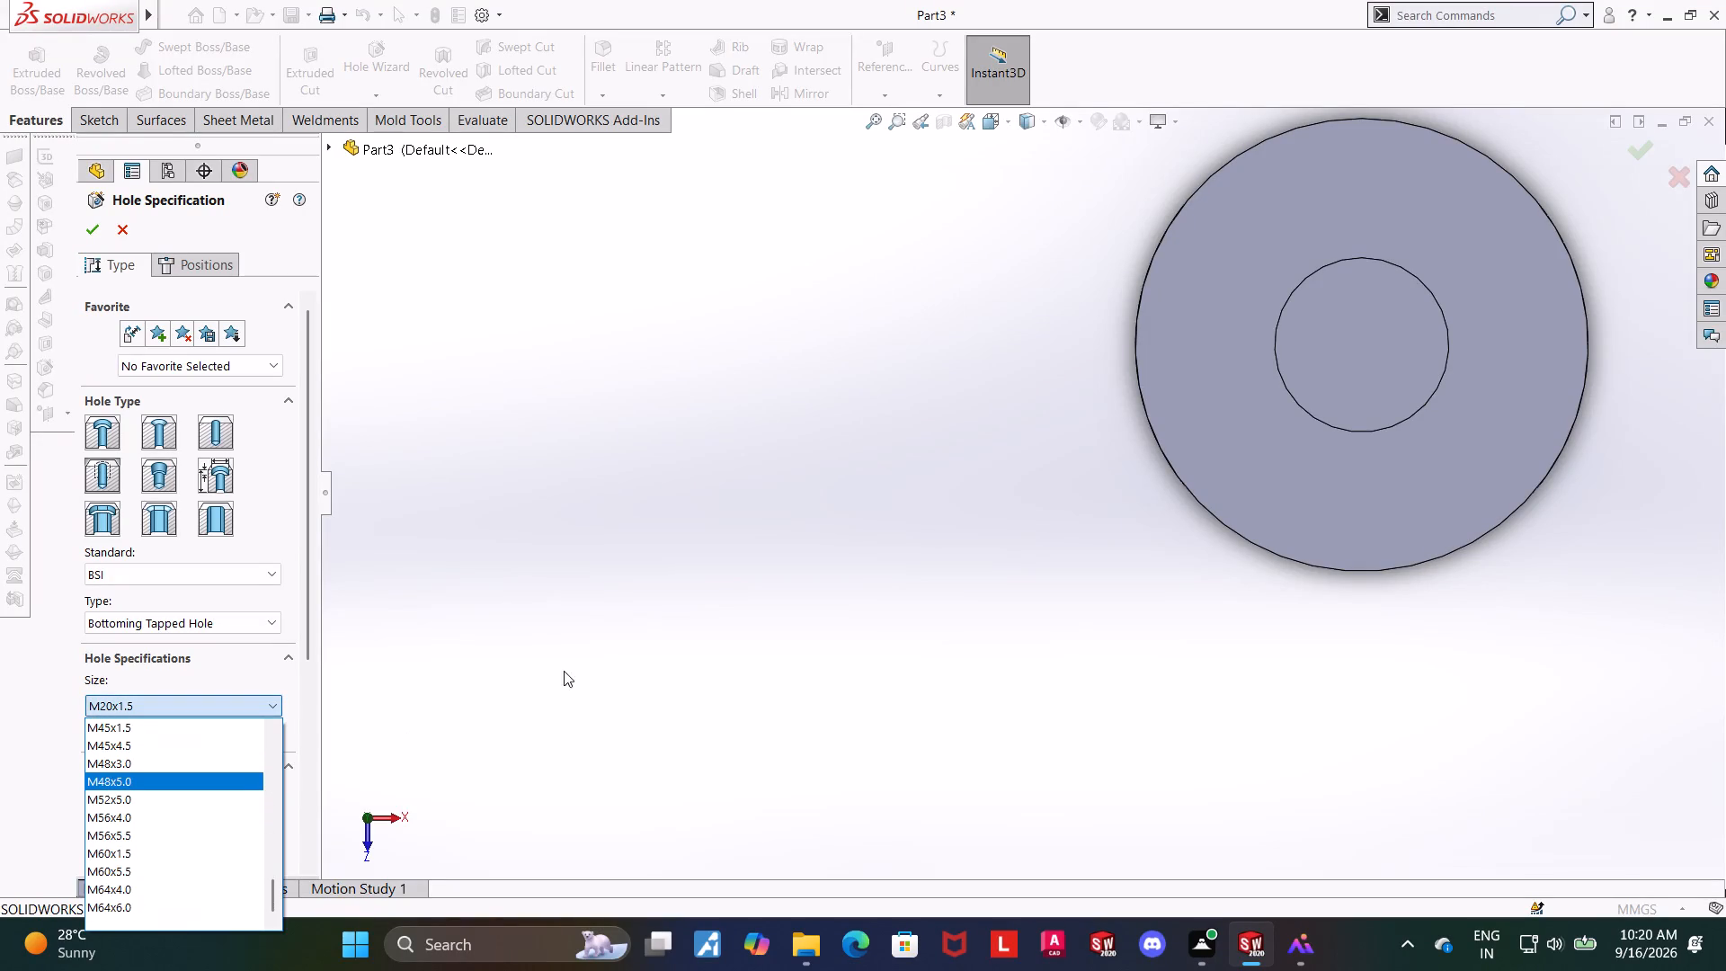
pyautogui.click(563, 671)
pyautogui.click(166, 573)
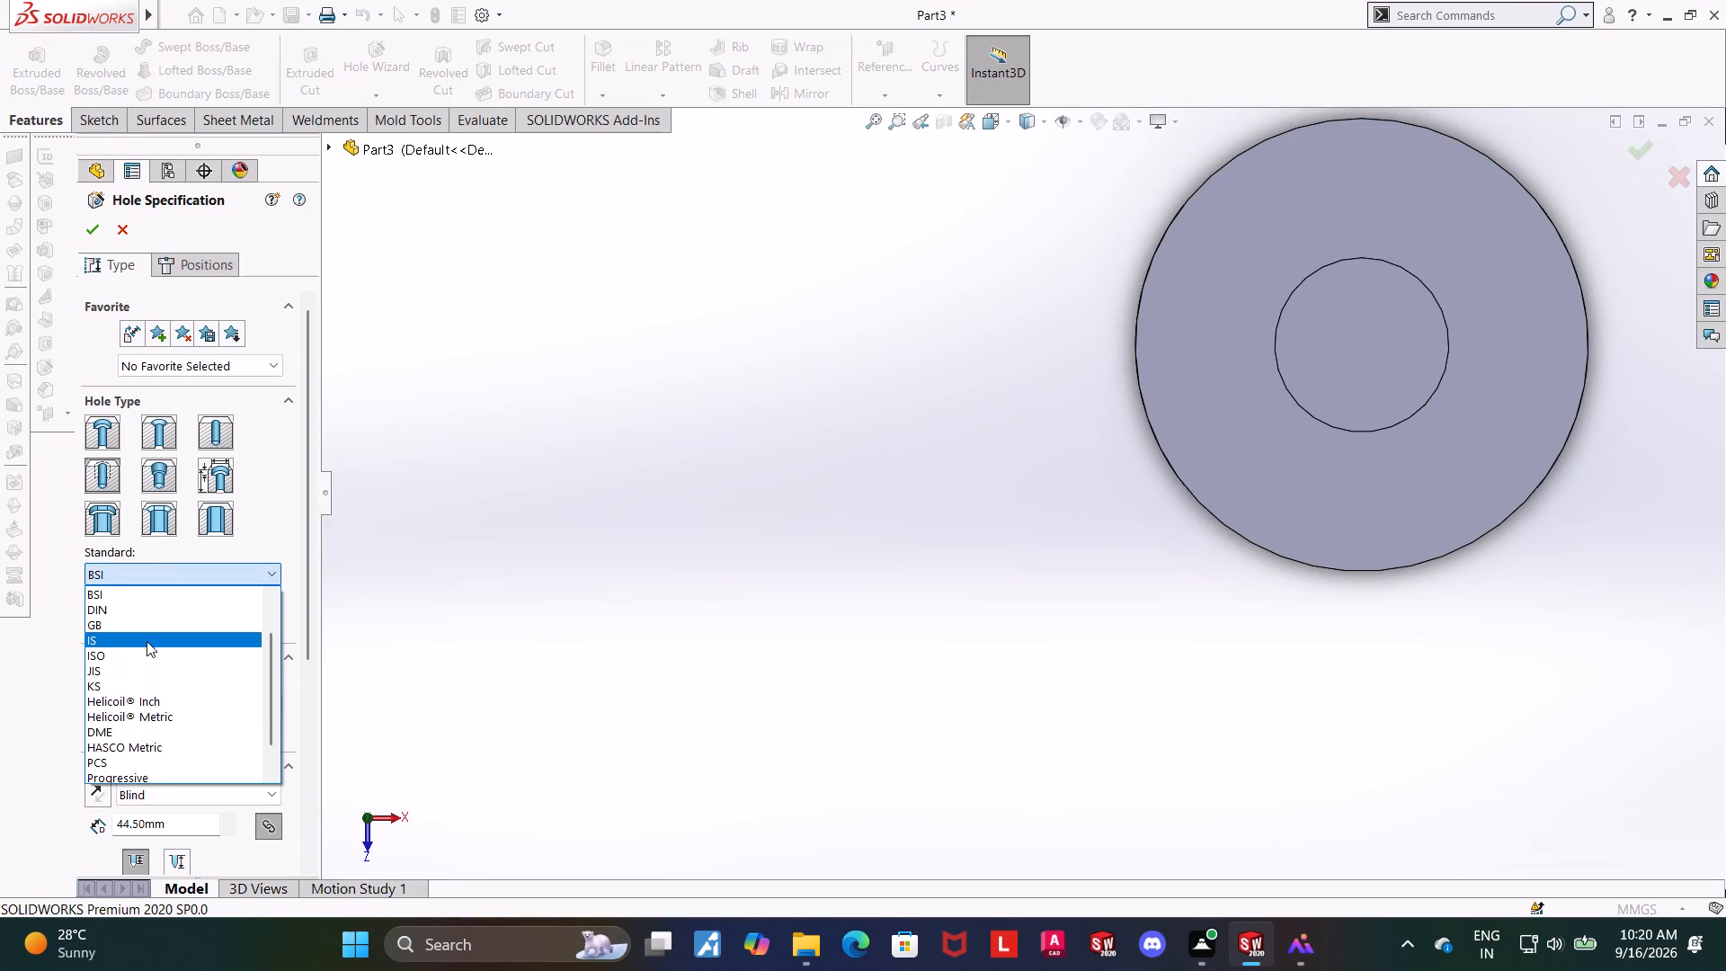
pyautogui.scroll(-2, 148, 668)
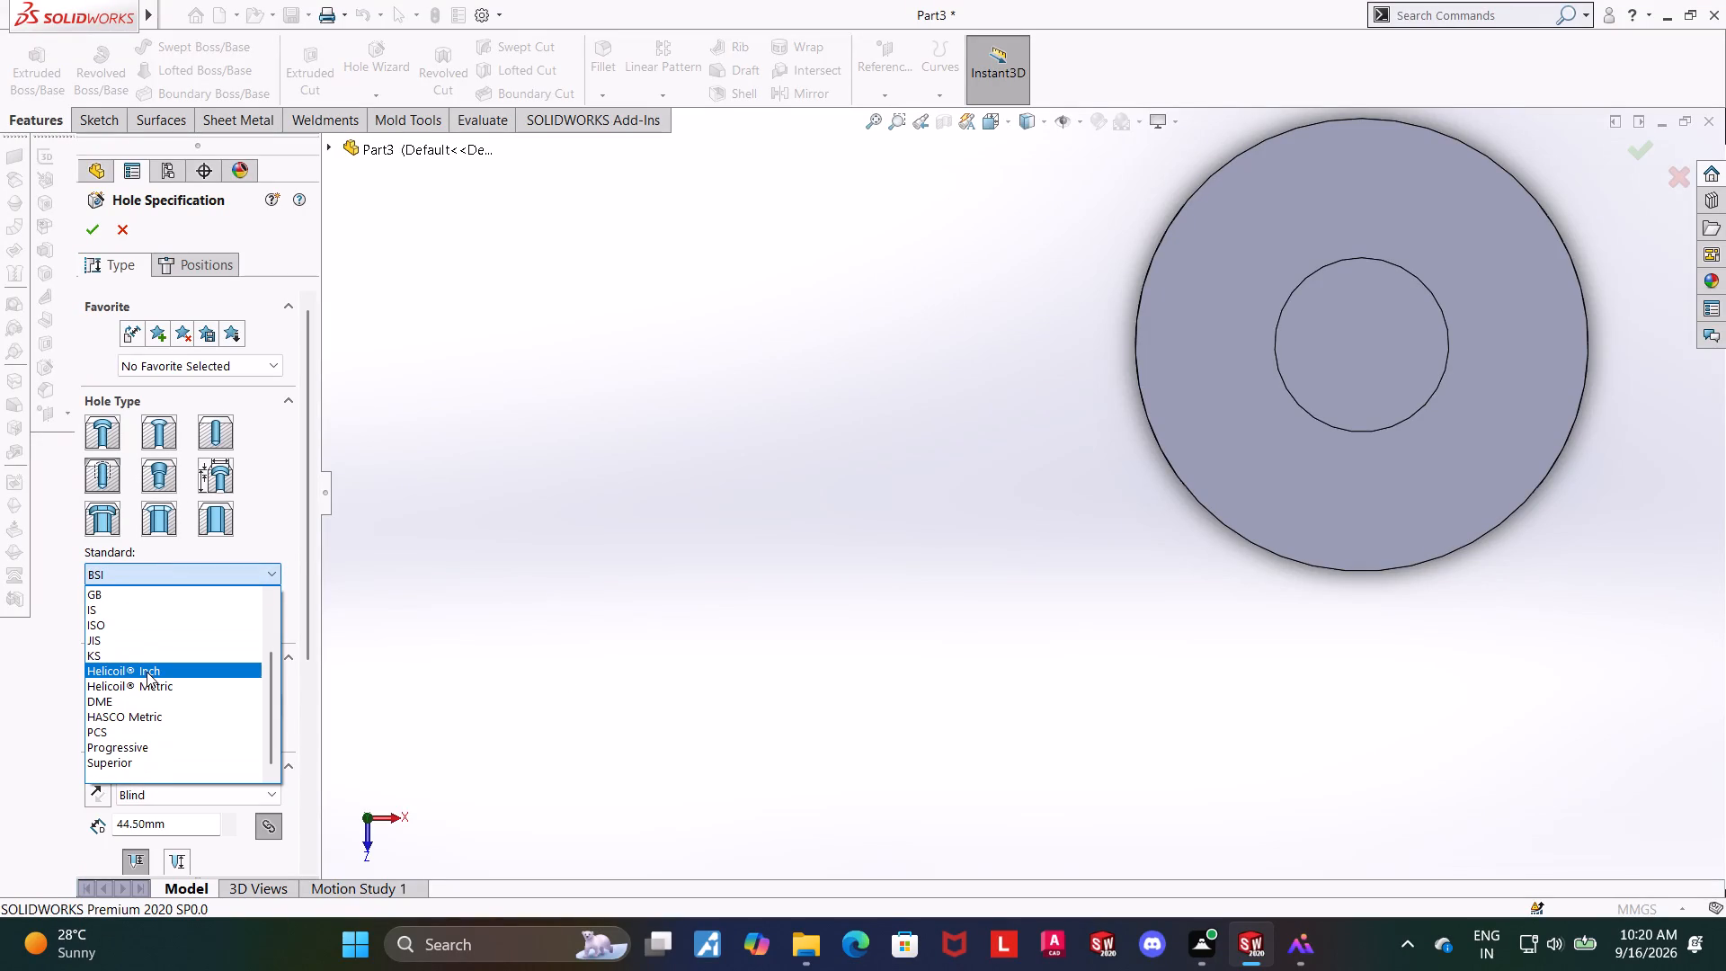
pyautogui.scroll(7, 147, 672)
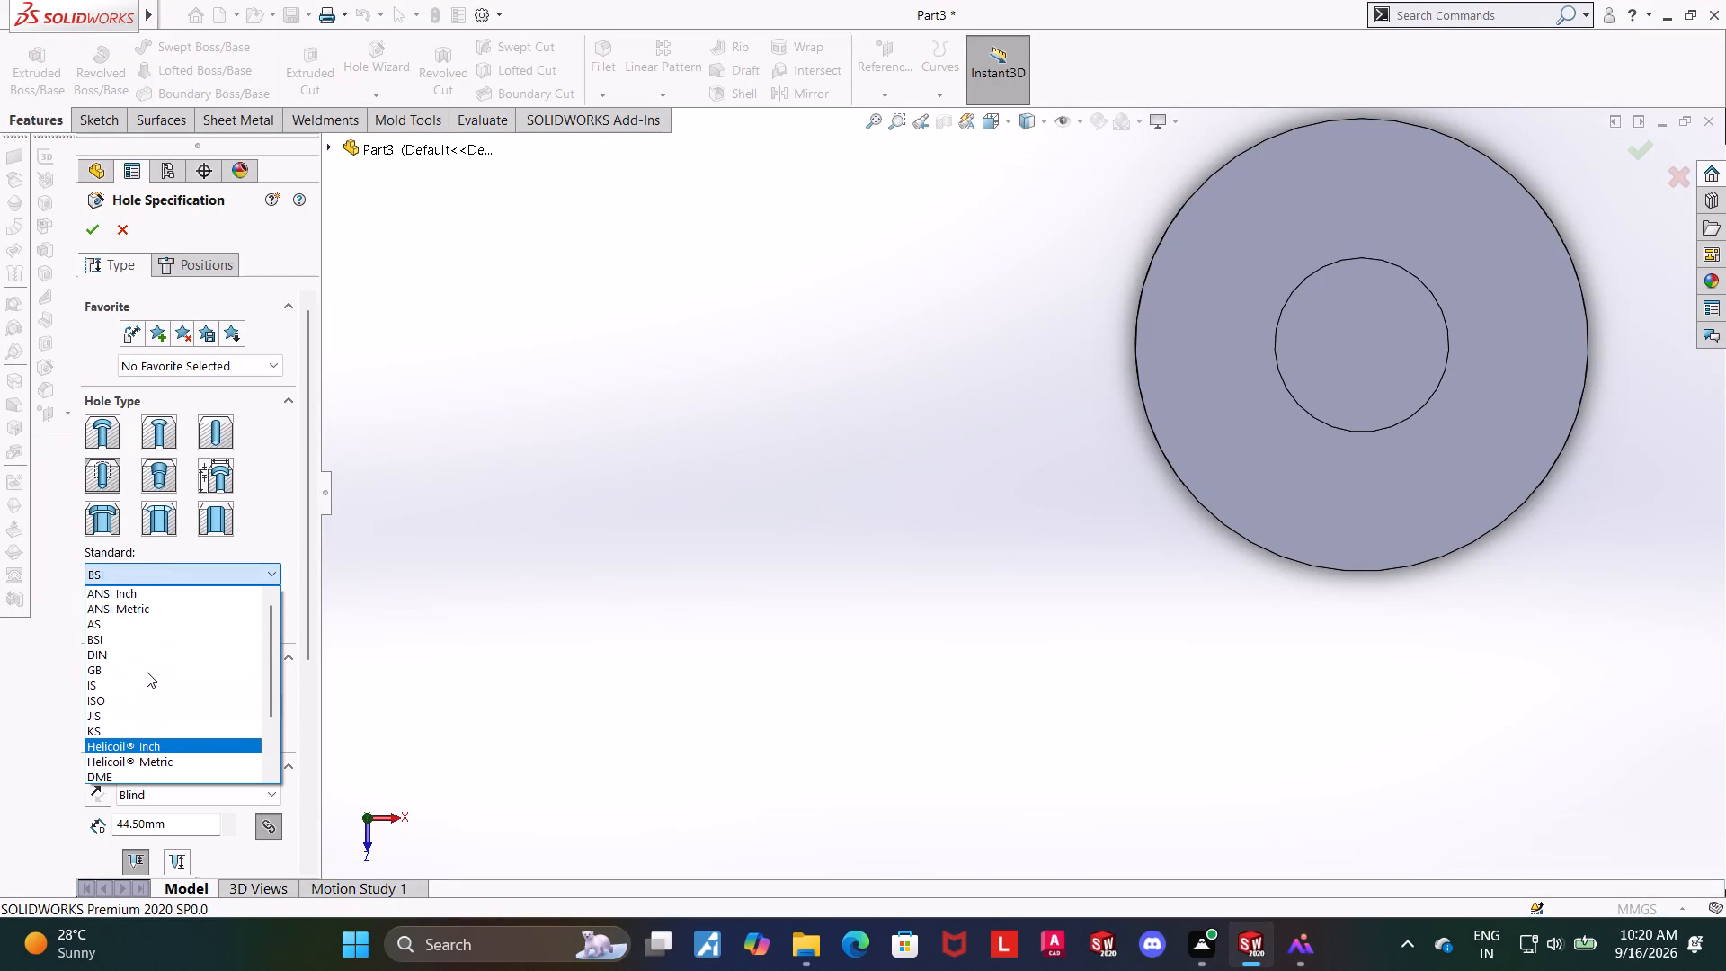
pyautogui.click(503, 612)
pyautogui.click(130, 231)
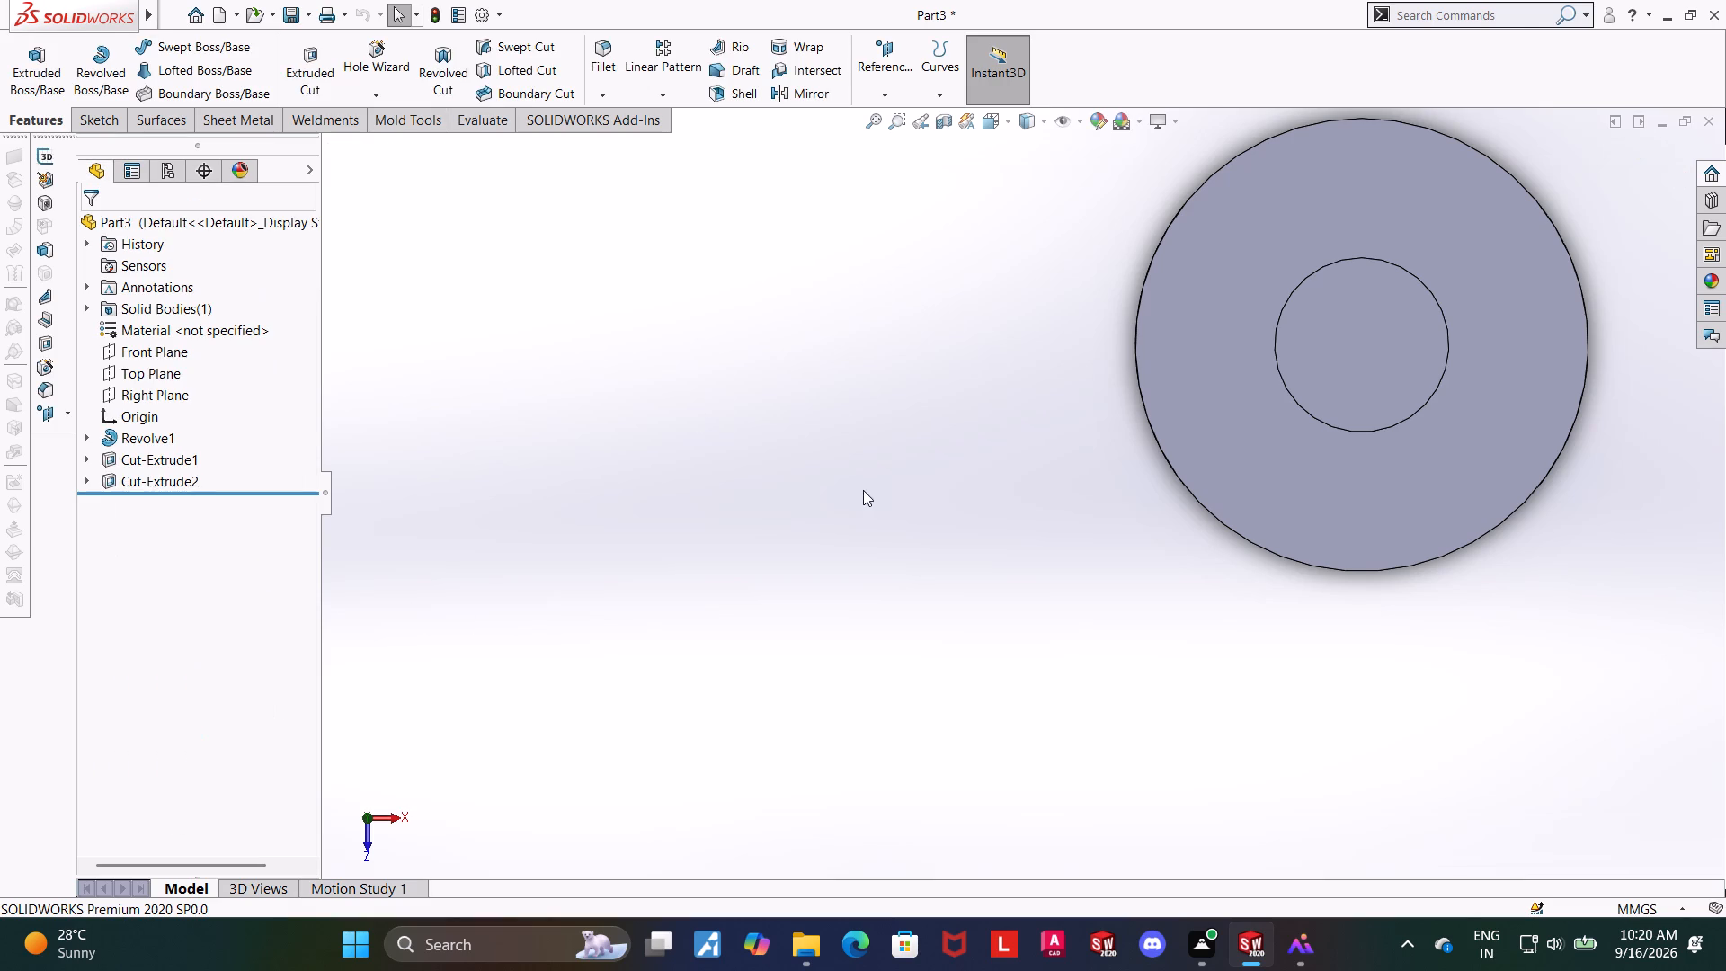
# Open a sketch on the flat end face of the narrow stem and view it face-on.
pyautogui.scroll(4, 863, 490)
pyautogui.click(1183, 412)
pyautogui.click(1424, 561)
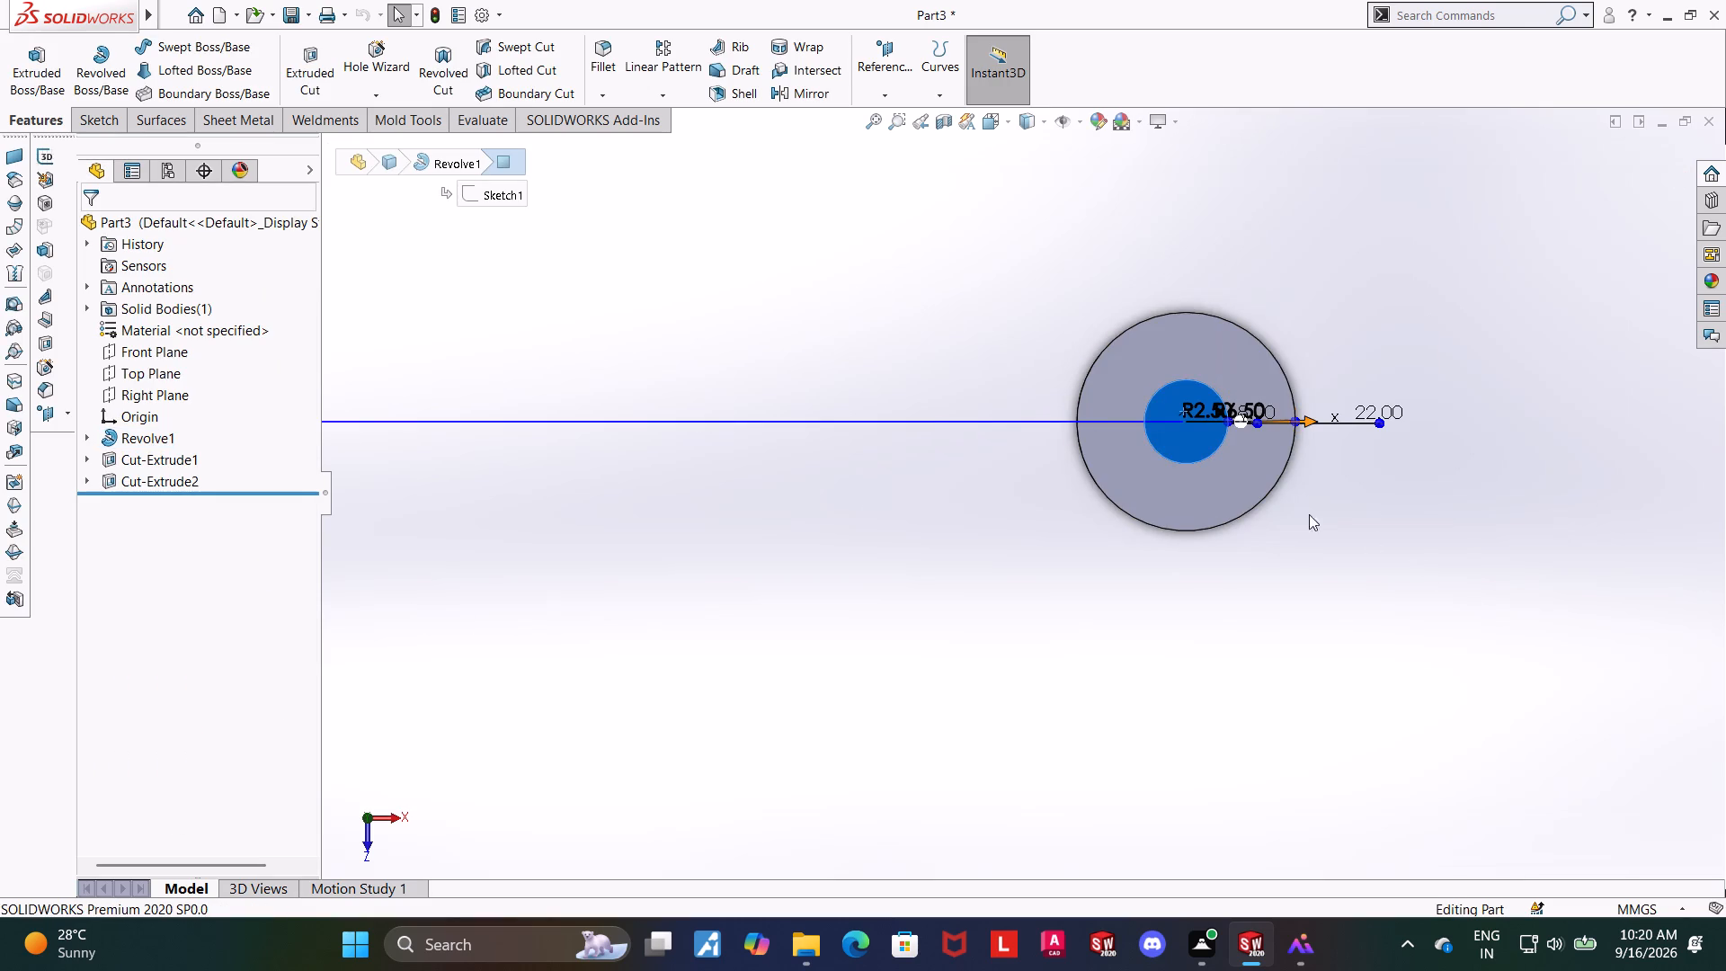
pyautogui.doubleClick(1187, 420)
pyautogui.click(1229, 610)
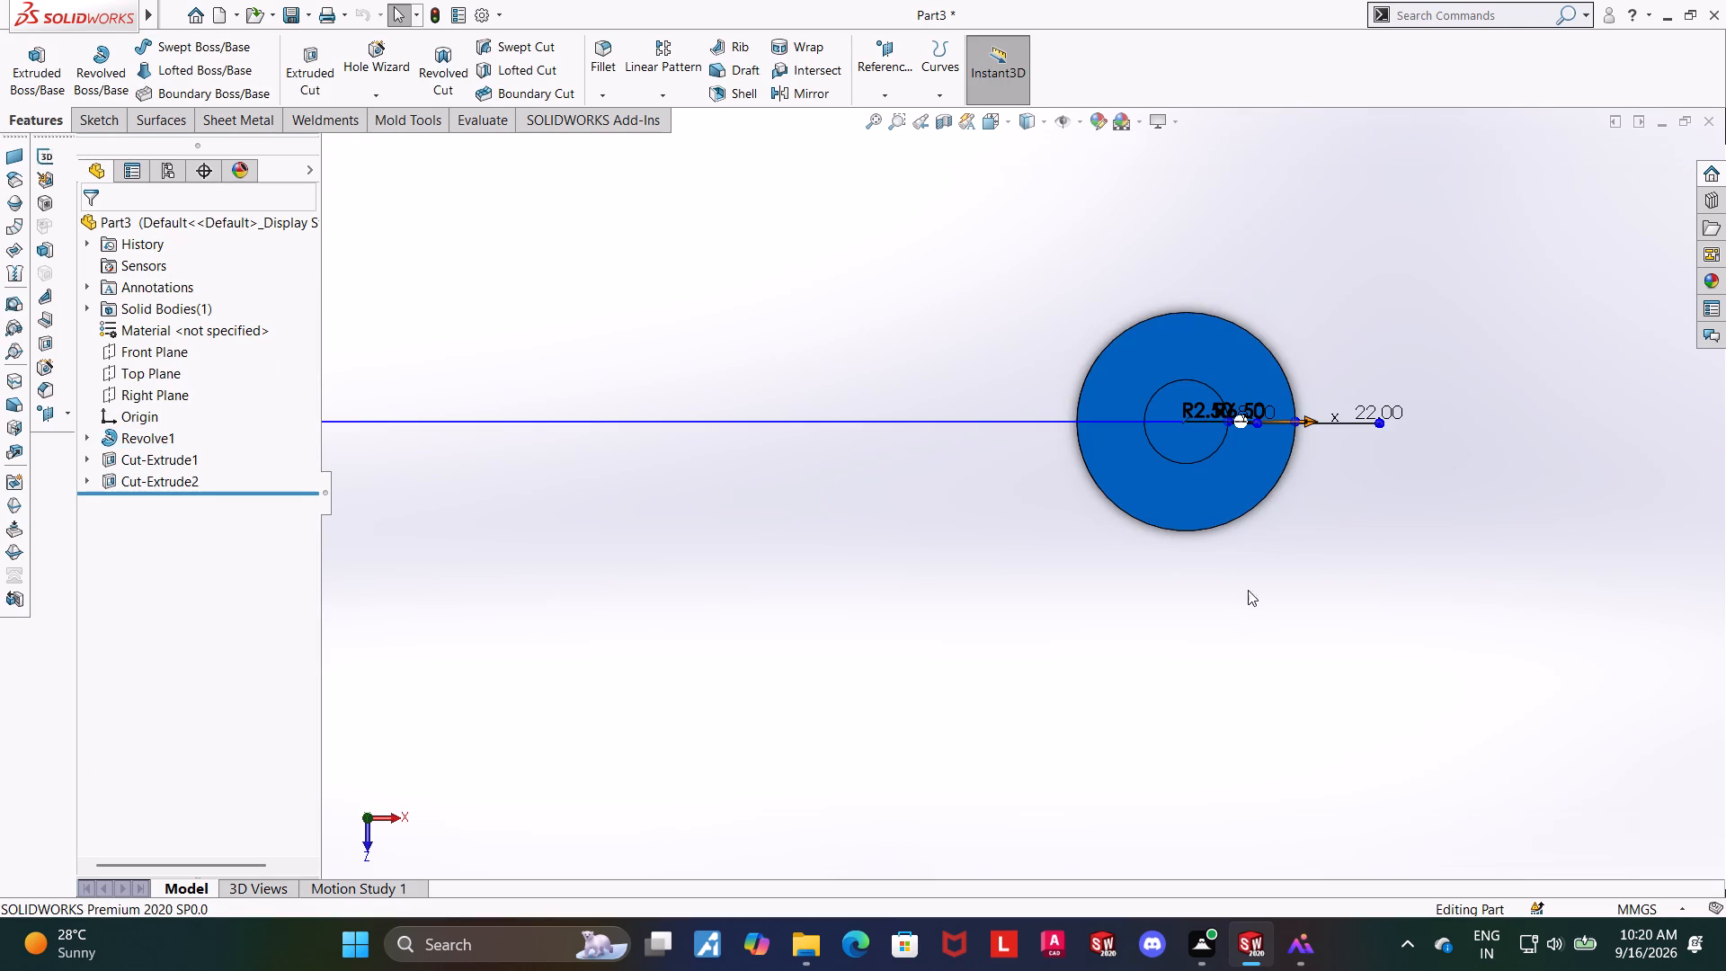
pyautogui.moveTo(1258, 578); pyautogui.dragTo(1276, 417, button='middle')
pyautogui.scroll(3, 1401, 326)
pyautogui.scroll(-3, 1192, 341)
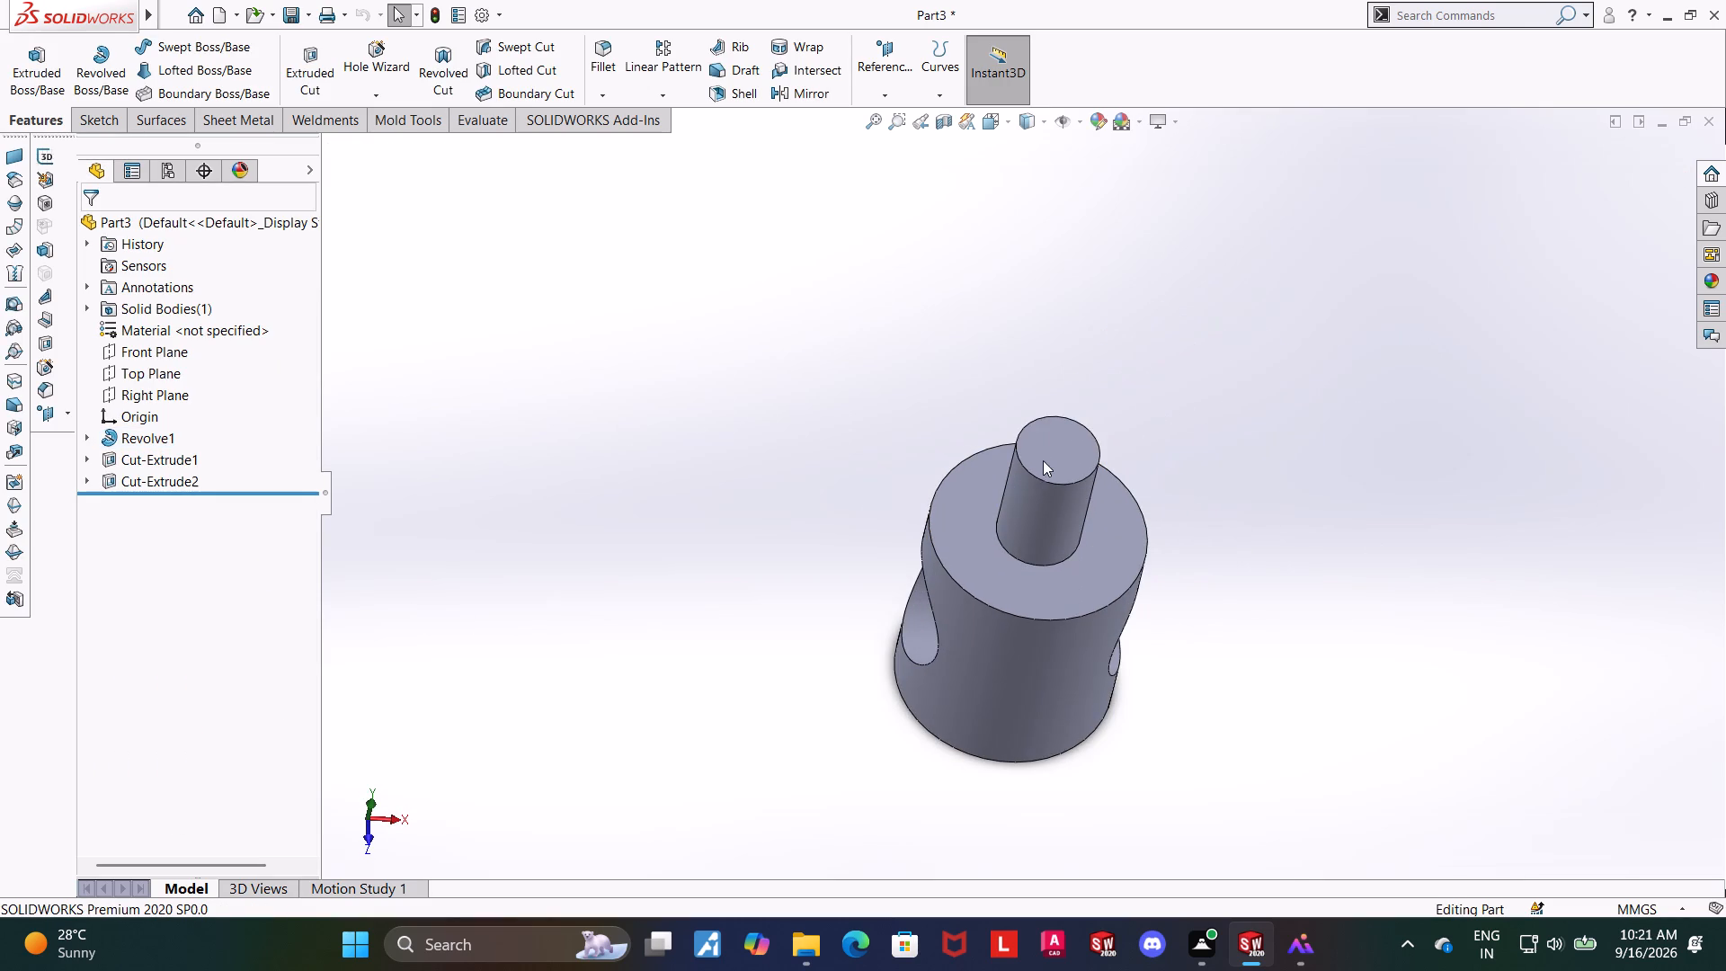
pyautogui.rightClick(1045, 457)
pyautogui.click(1097, 431)
pyautogui.click(154, 510)
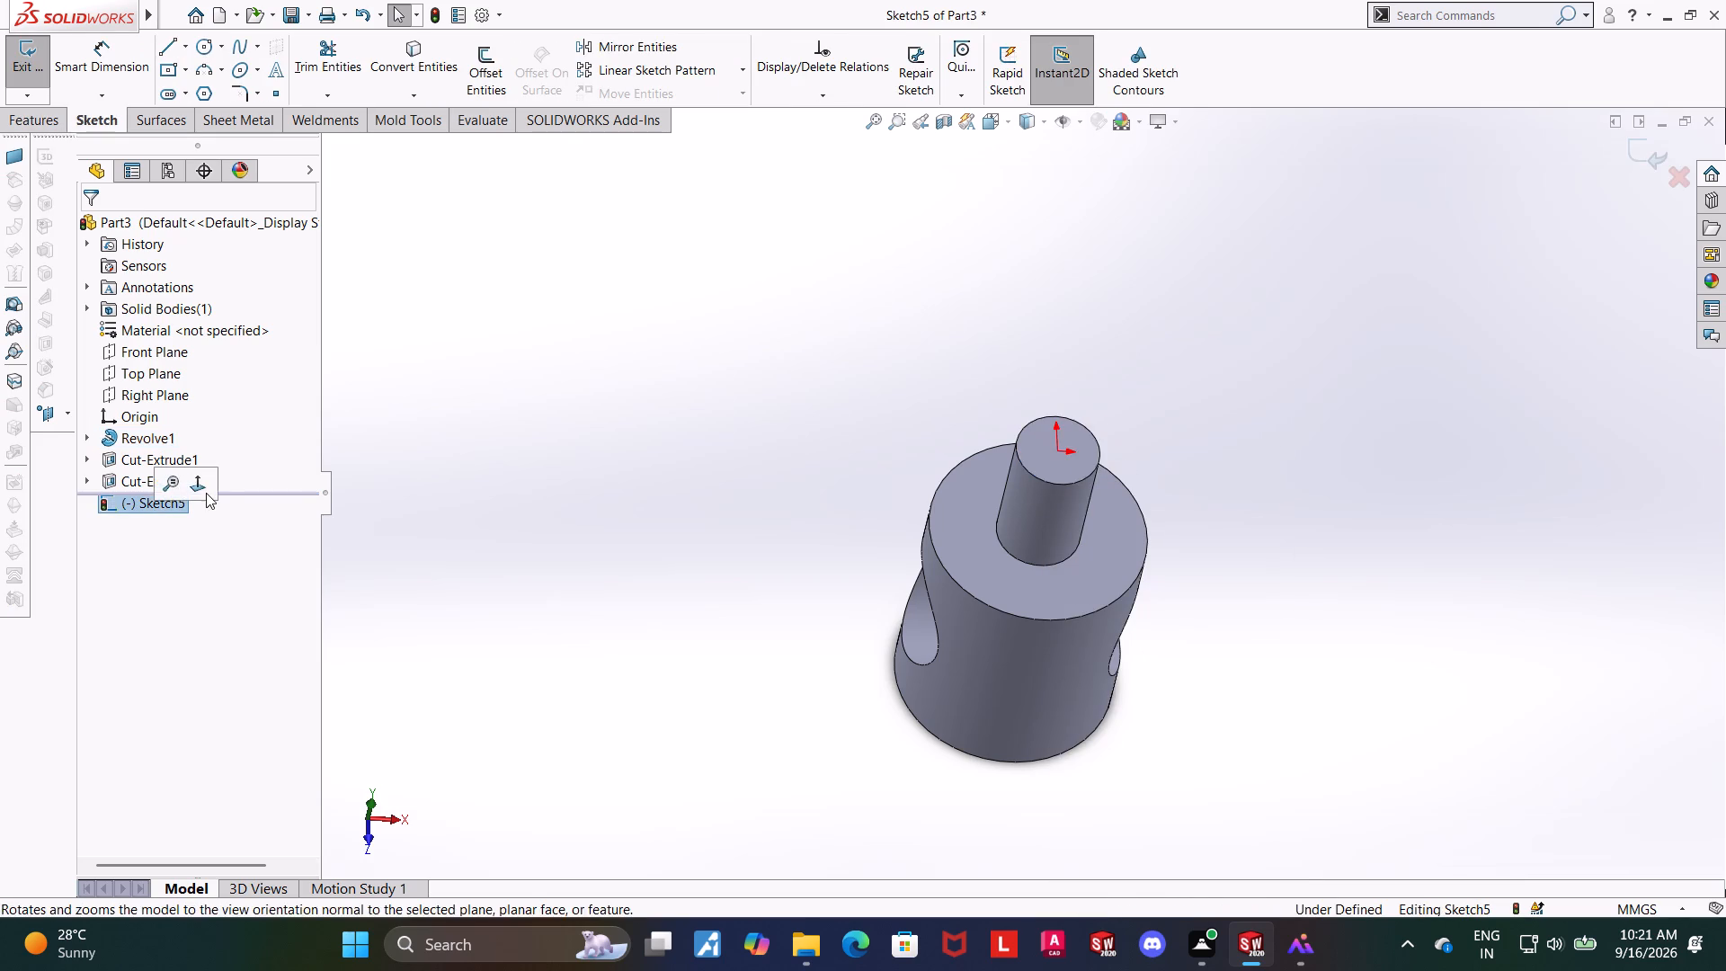
pyautogui.click(207, 490)
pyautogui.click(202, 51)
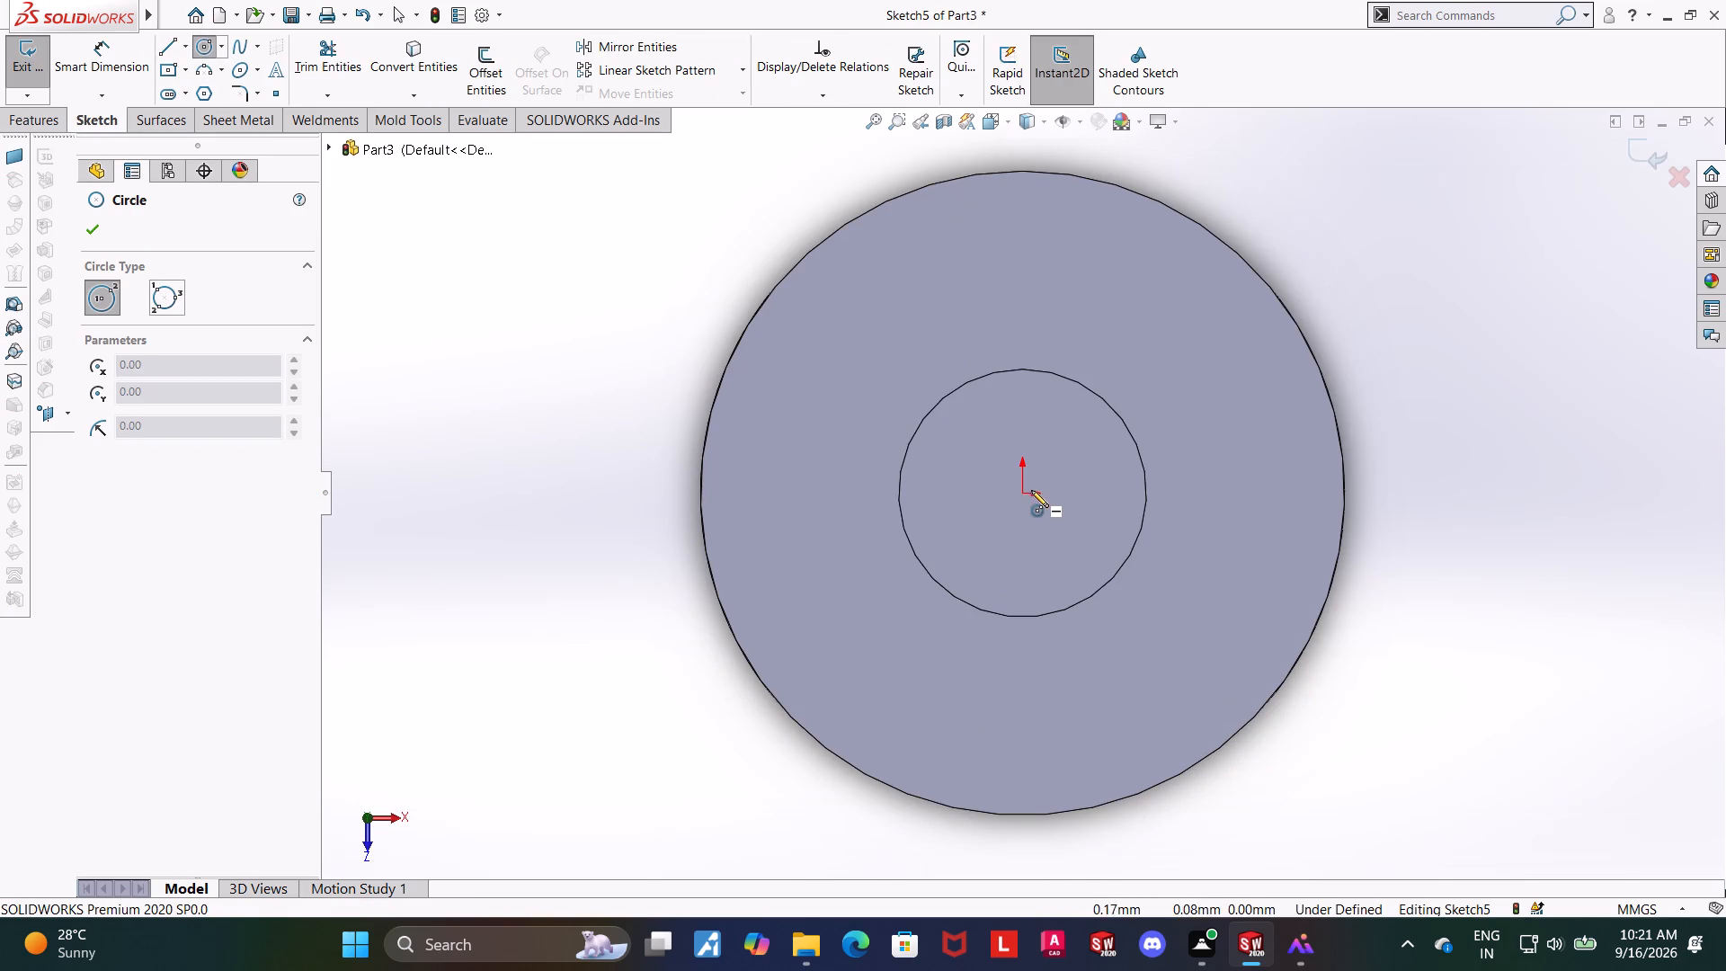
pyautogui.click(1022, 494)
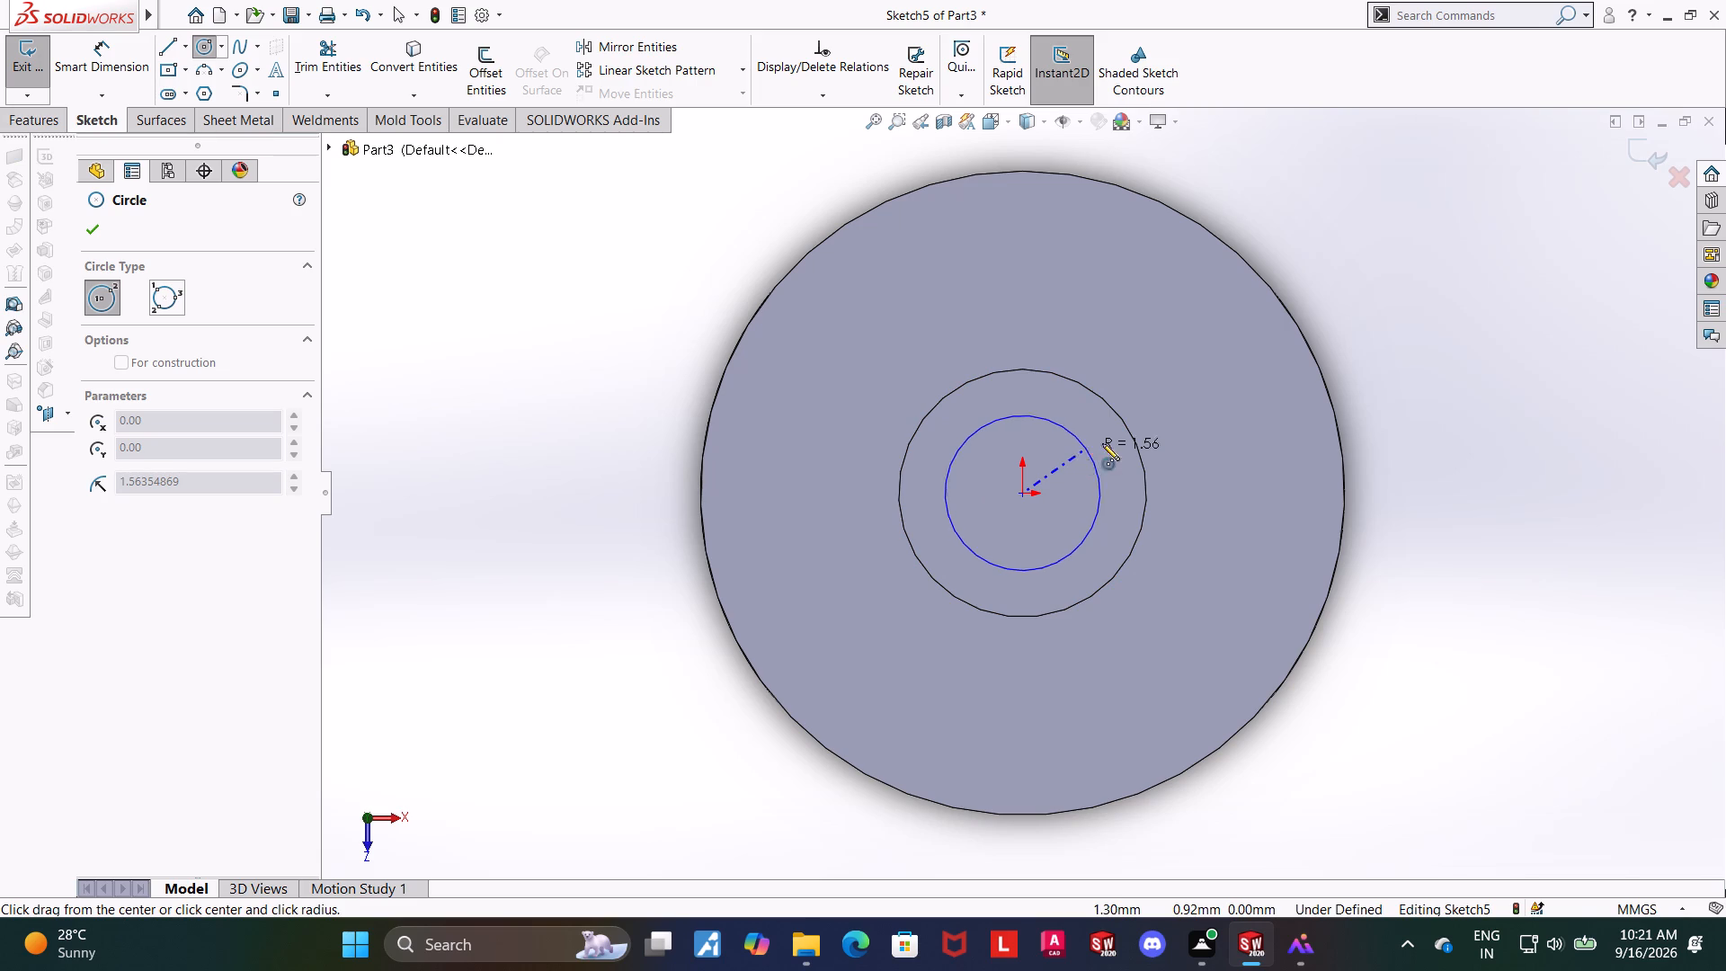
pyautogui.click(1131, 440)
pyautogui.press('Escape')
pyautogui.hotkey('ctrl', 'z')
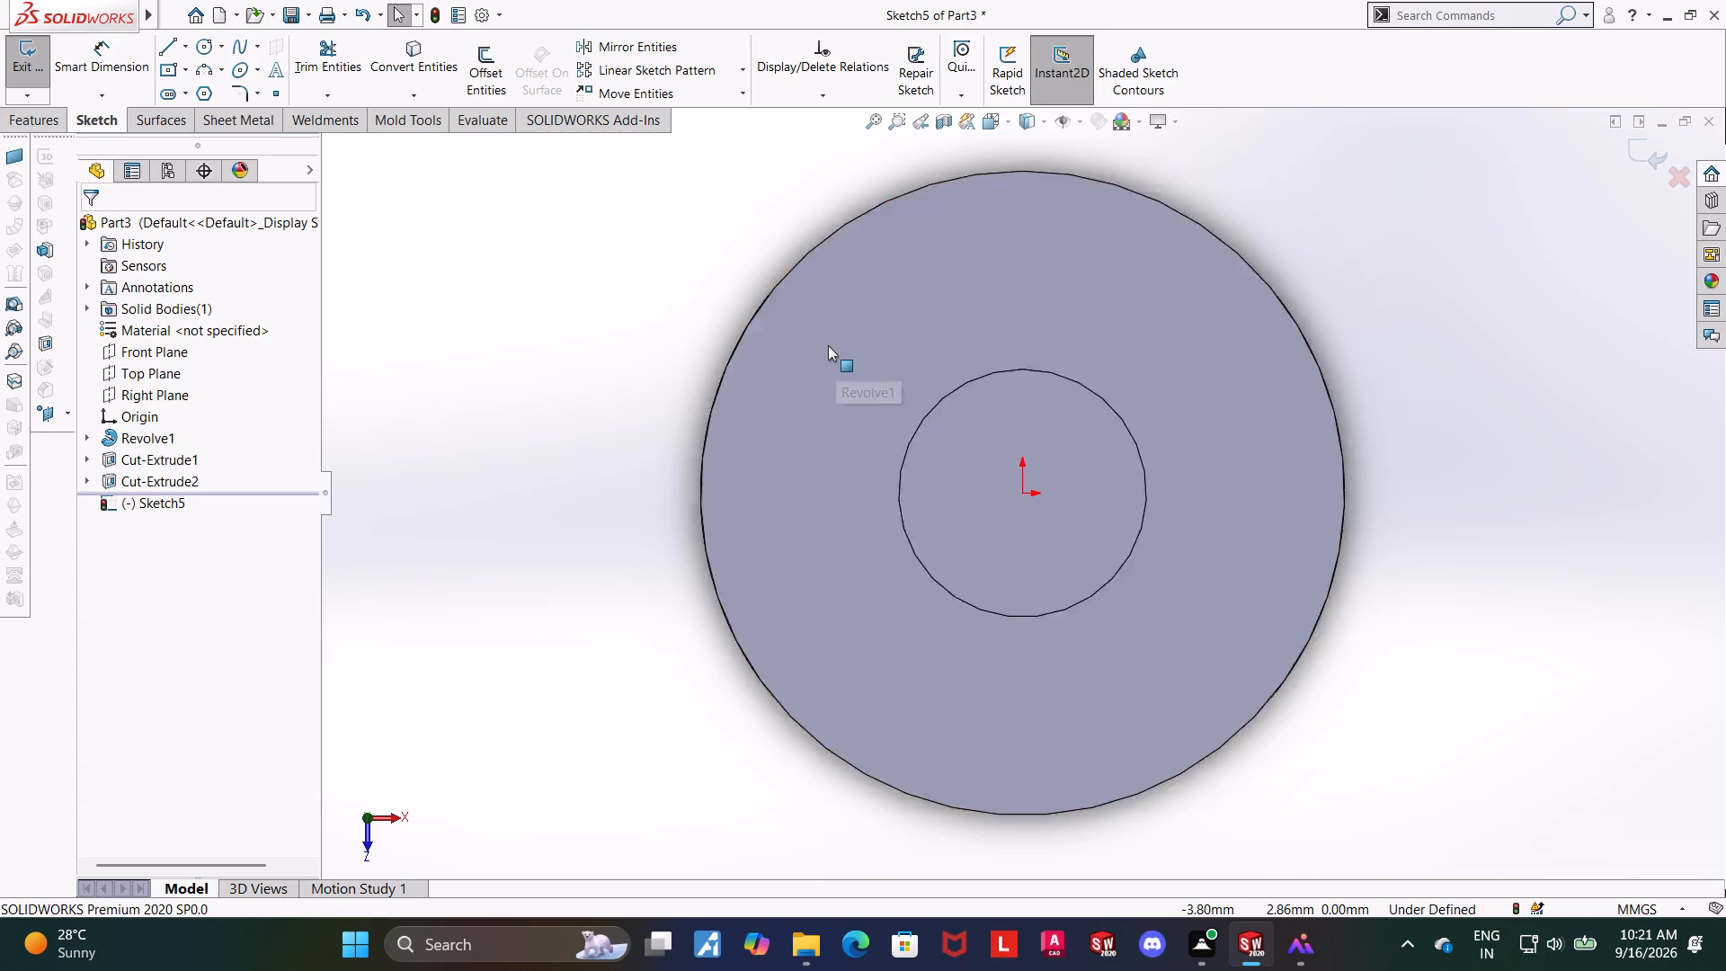
# Sketch a circle about 2.4 mm in diameter, centred on the origin, on the narrow stem's end face.
pyautogui.click(209, 42)
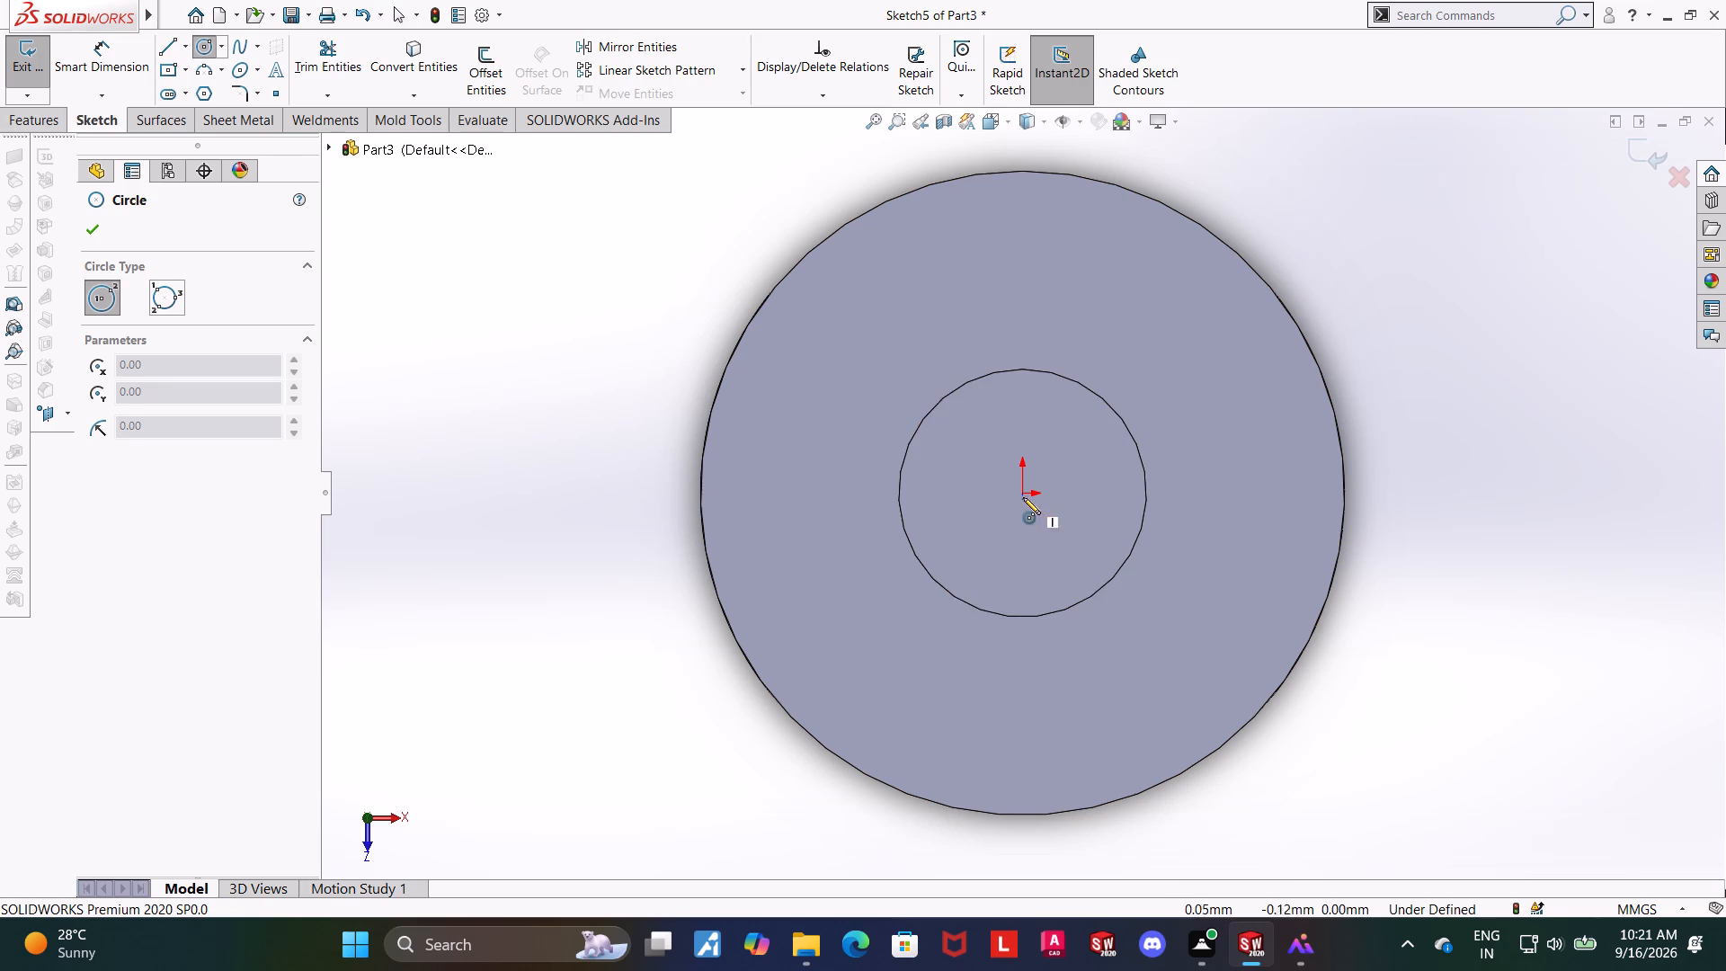
pyautogui.click(1020, 494)
pyautogui.click(1072, 459)
pyautogui.press('Escape')
pyautogui.moveTo(1182, 485); pyautogui.dragTo(1206, 414, button='middle')
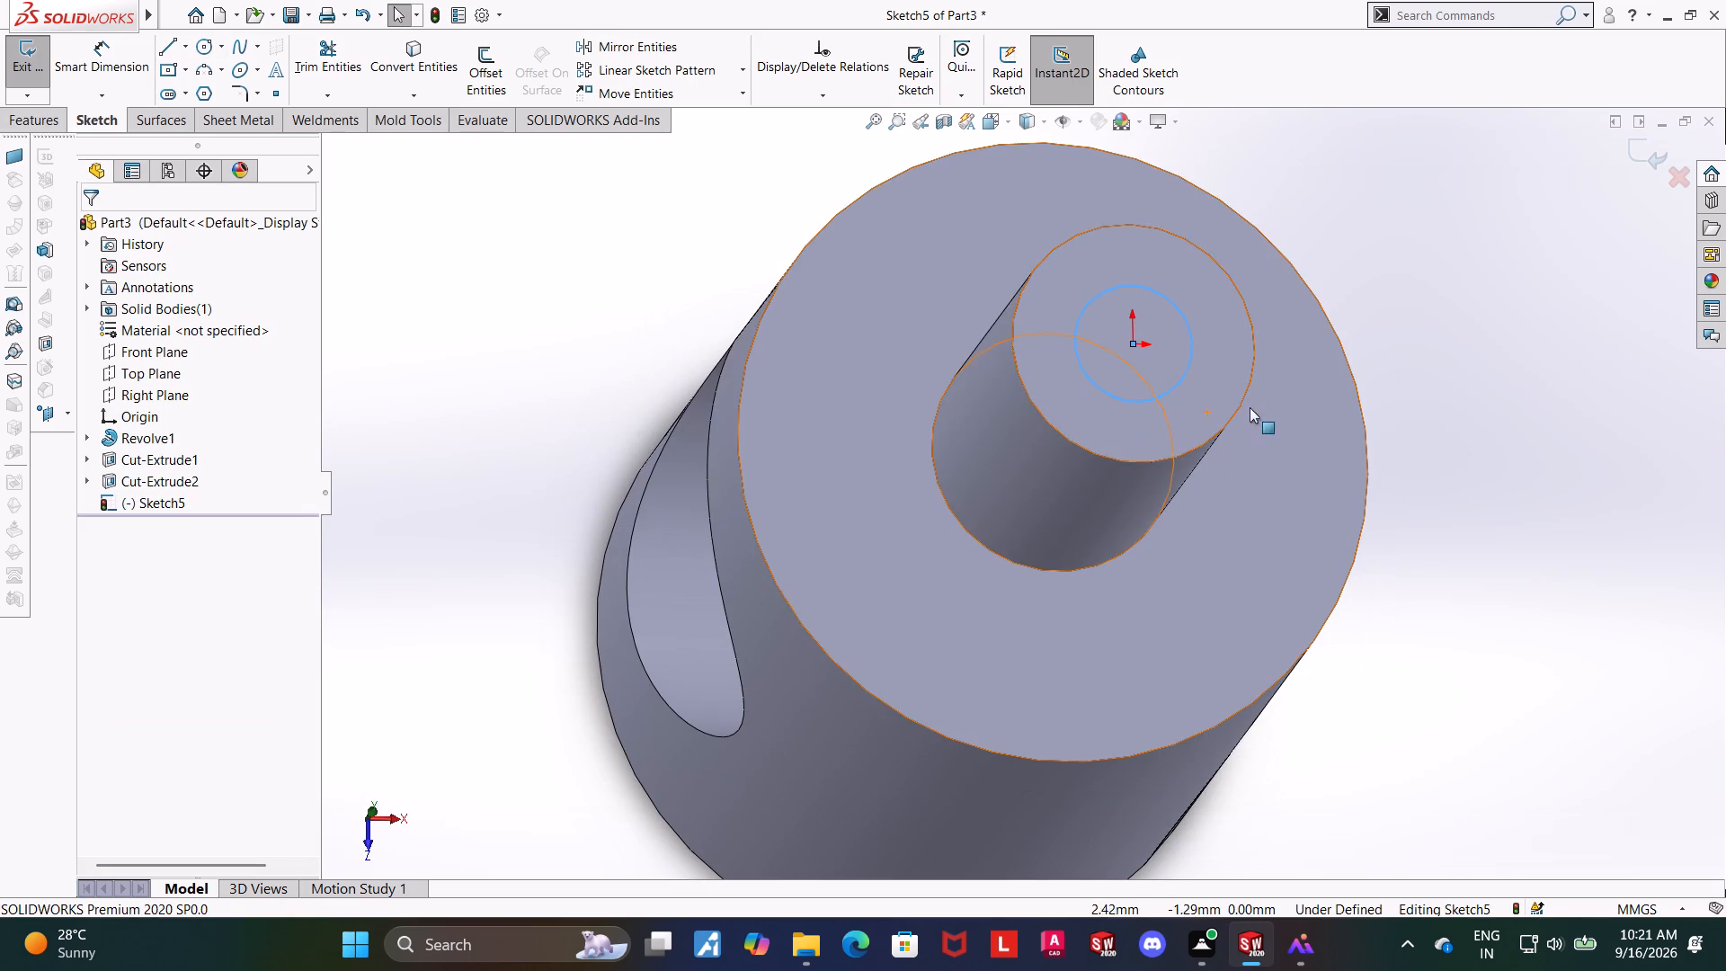
pyautogui.click(1543, 466)
pyautogui.click(1547, 454)
pyautogui.press('Escape')
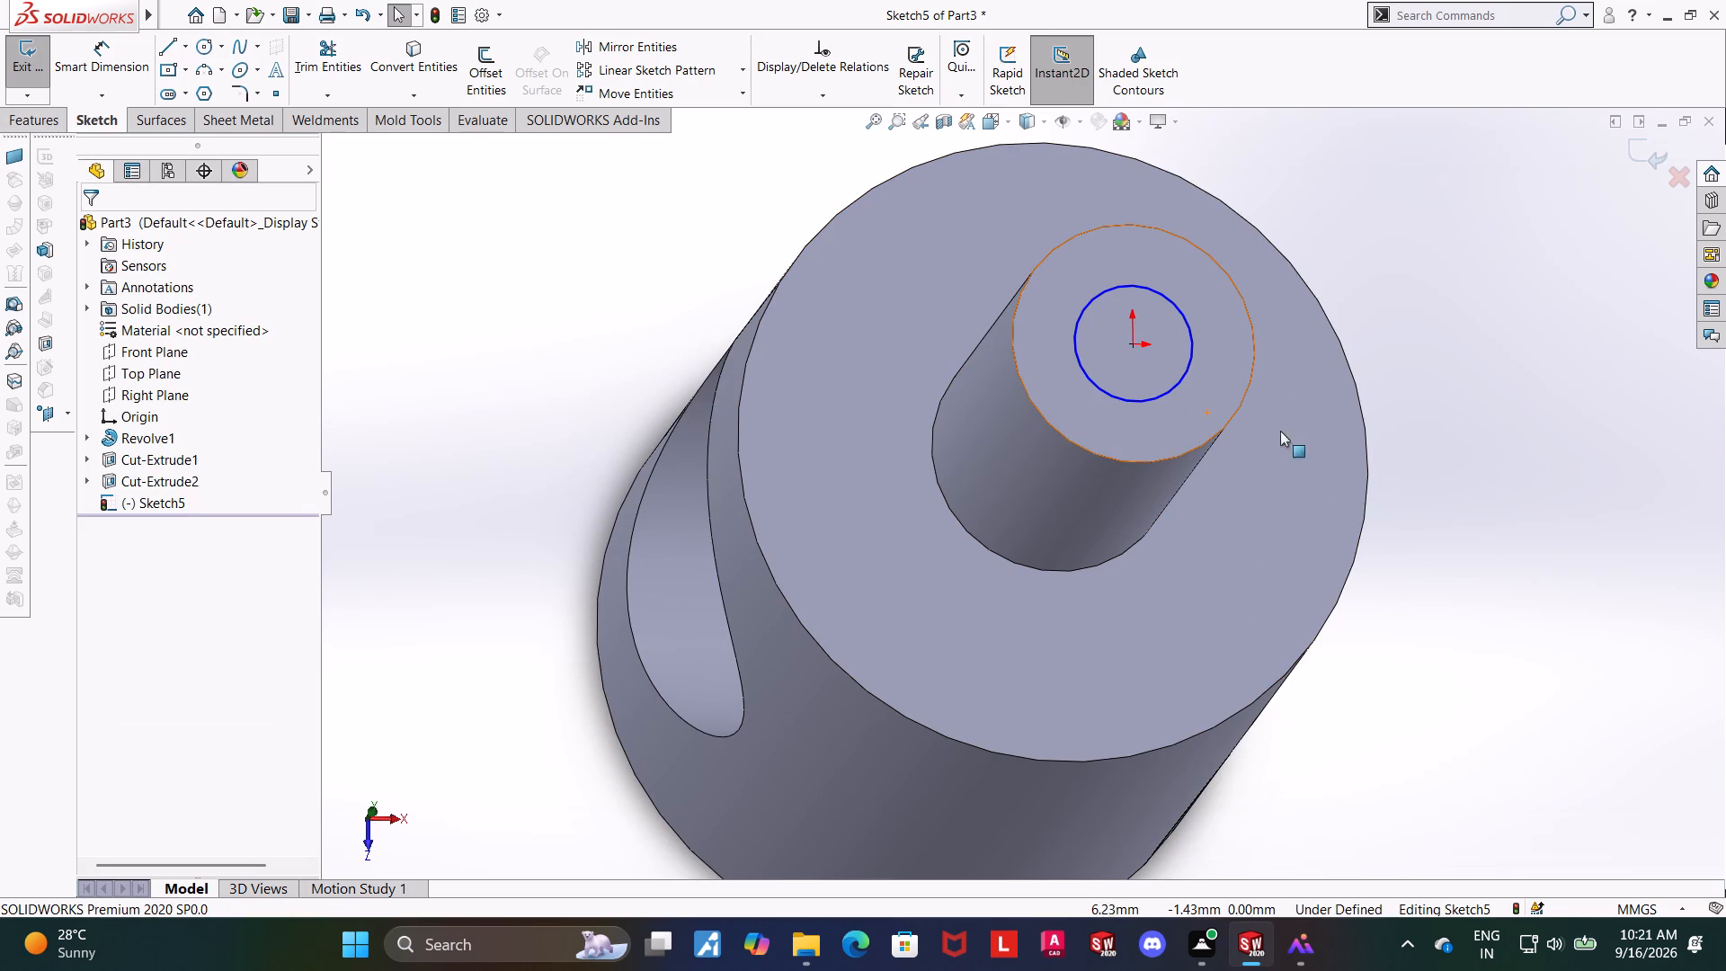
pyautogui.click(140, 507)
pyautogui.click(1555, 428)
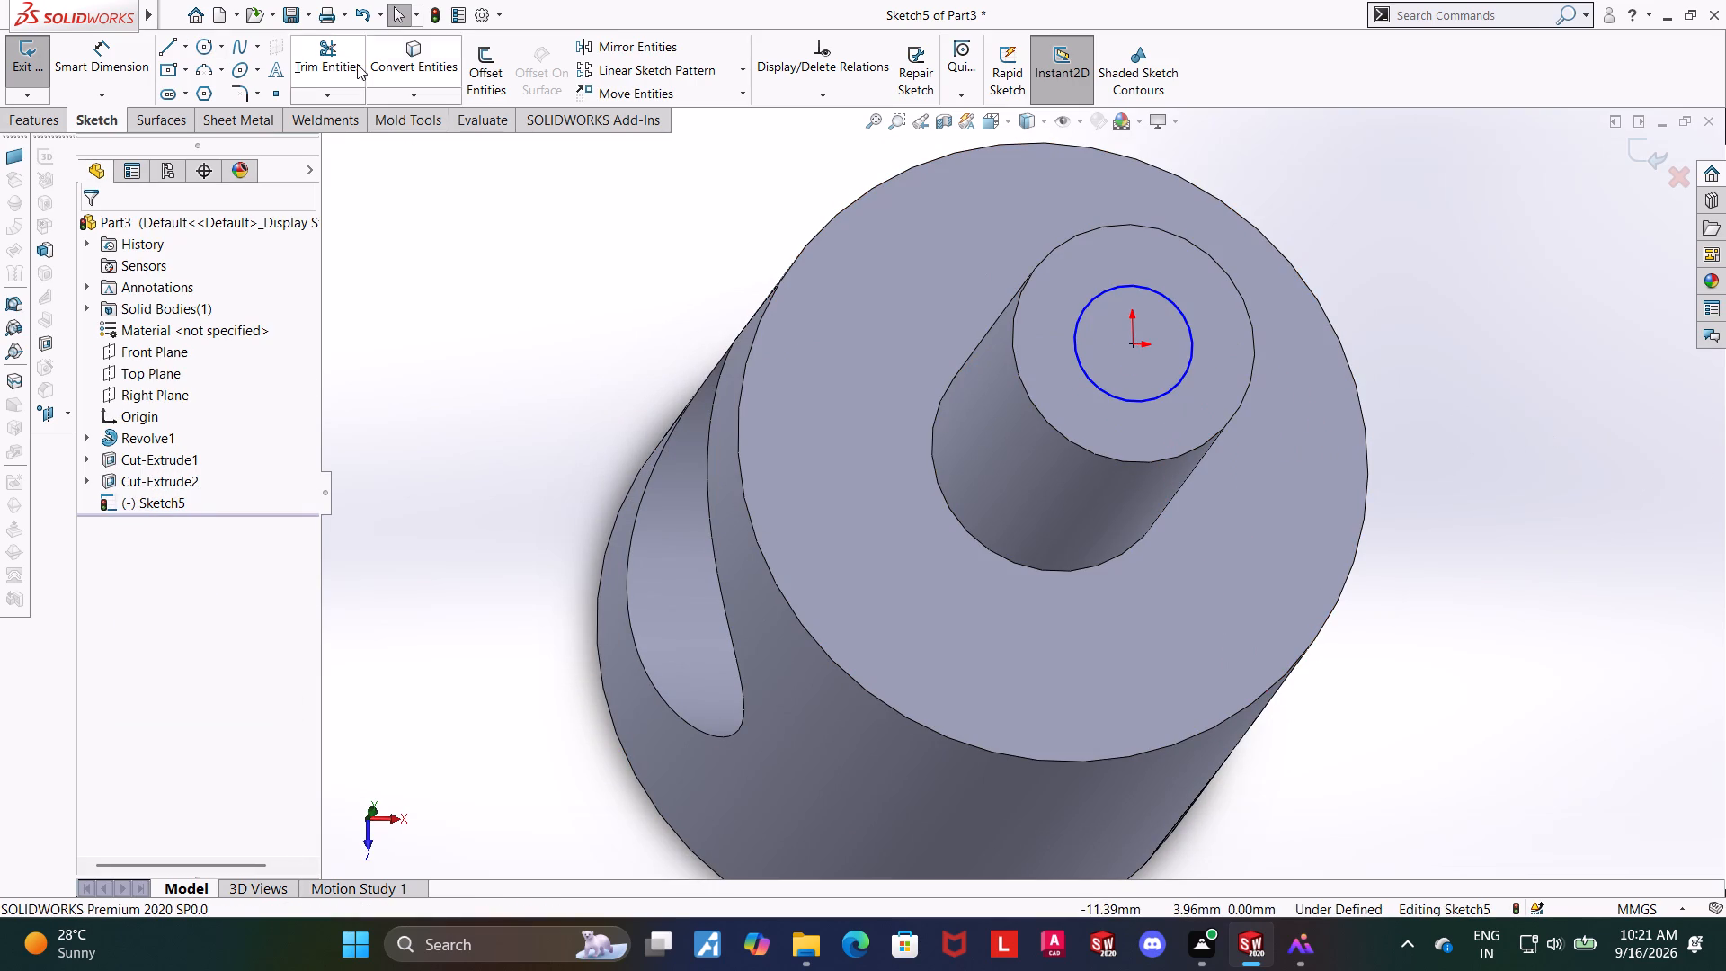
# Dimension the stem-face circle's diameter as 3 mm and exit the sketch.
pyautogui.click(132, 67)
pyautogui.click(1179, 386)
pyautogui.click(1203, 423)
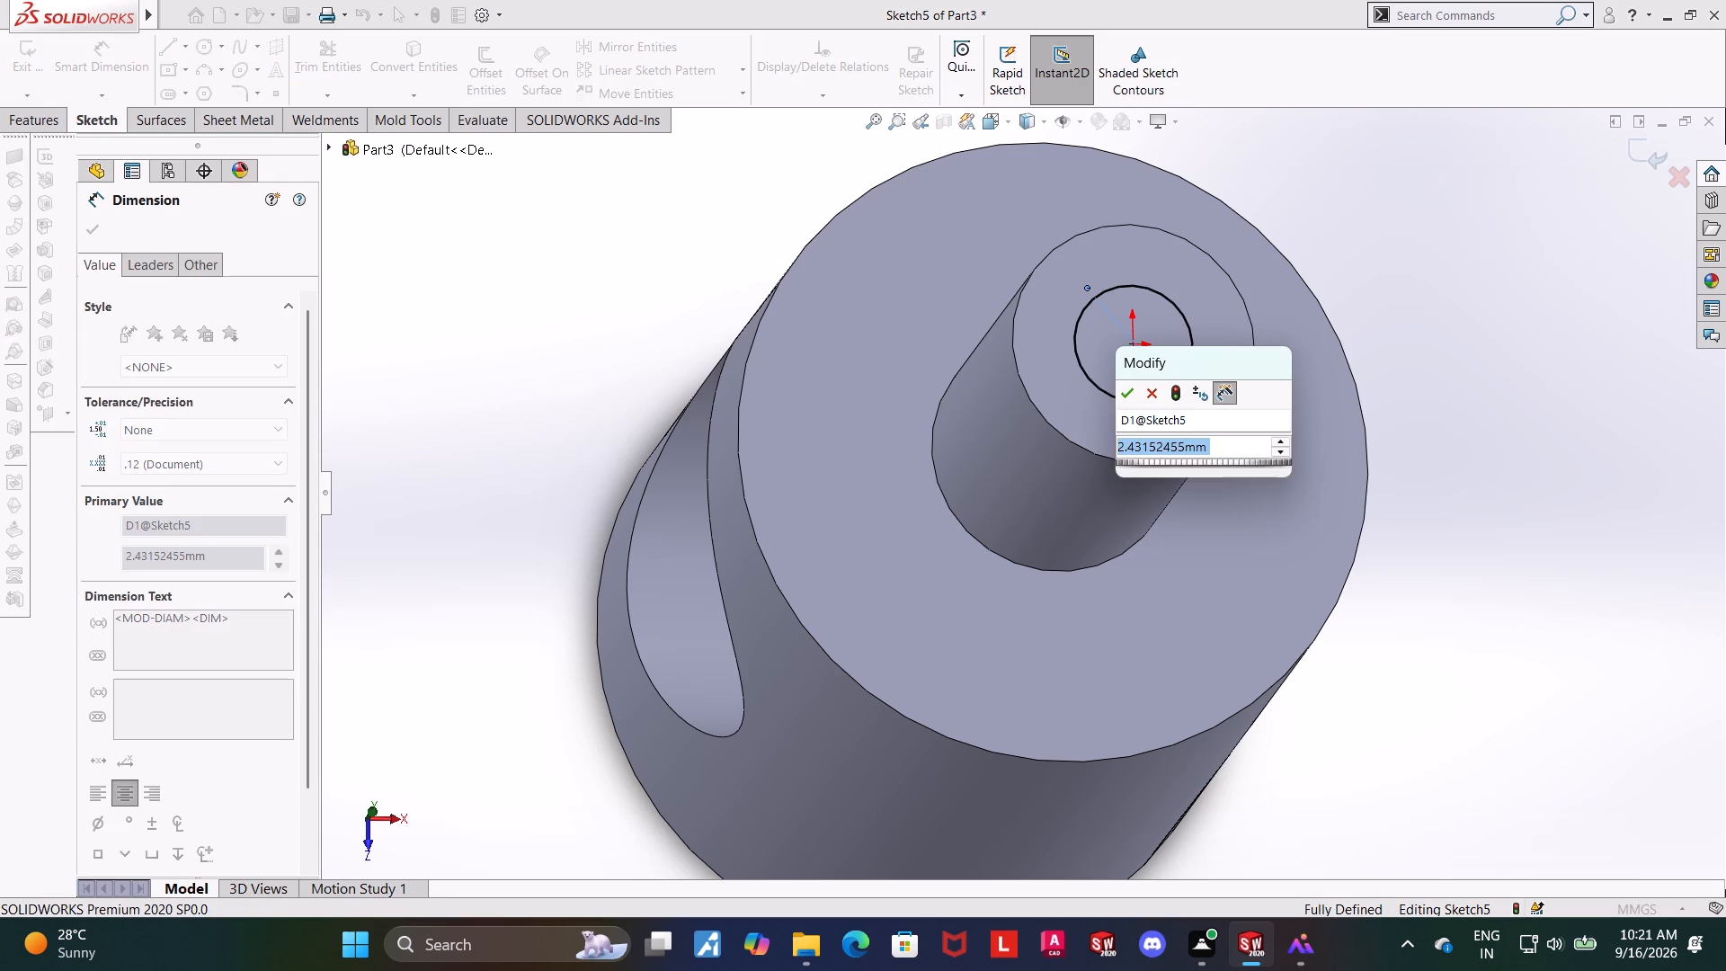
pyautogui.press('3')
pyautogui.press('Return')
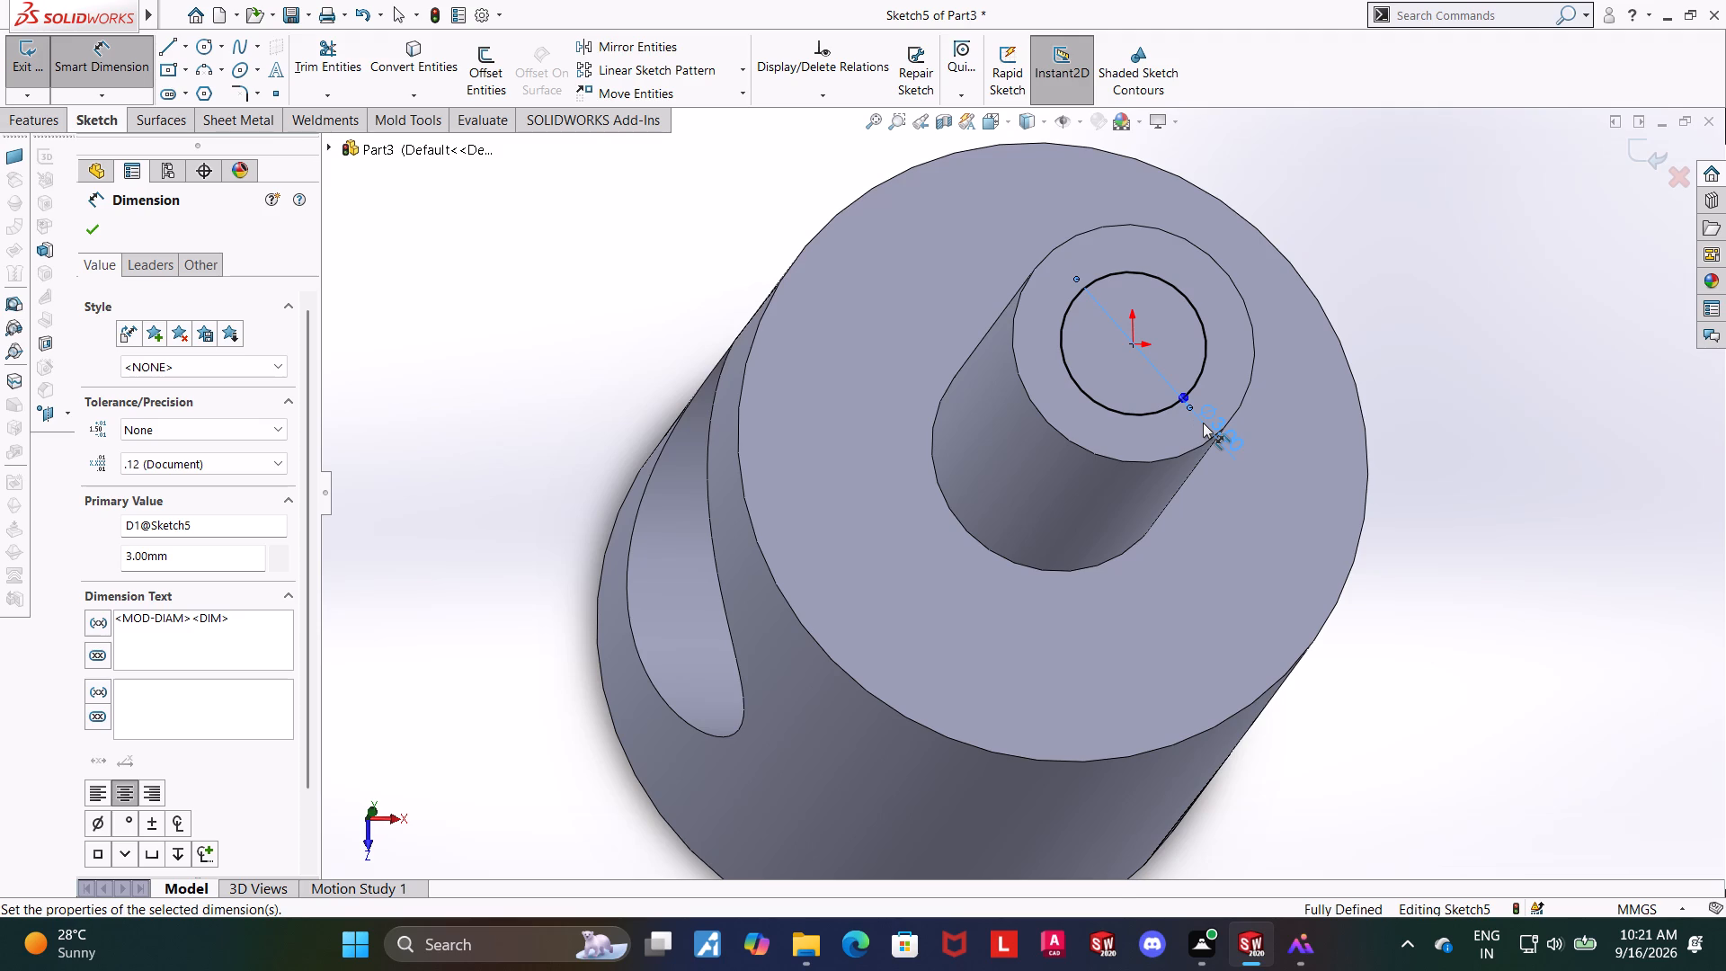
pyautogui.click(1415, 279)
pyautogui.click(1621, 143)
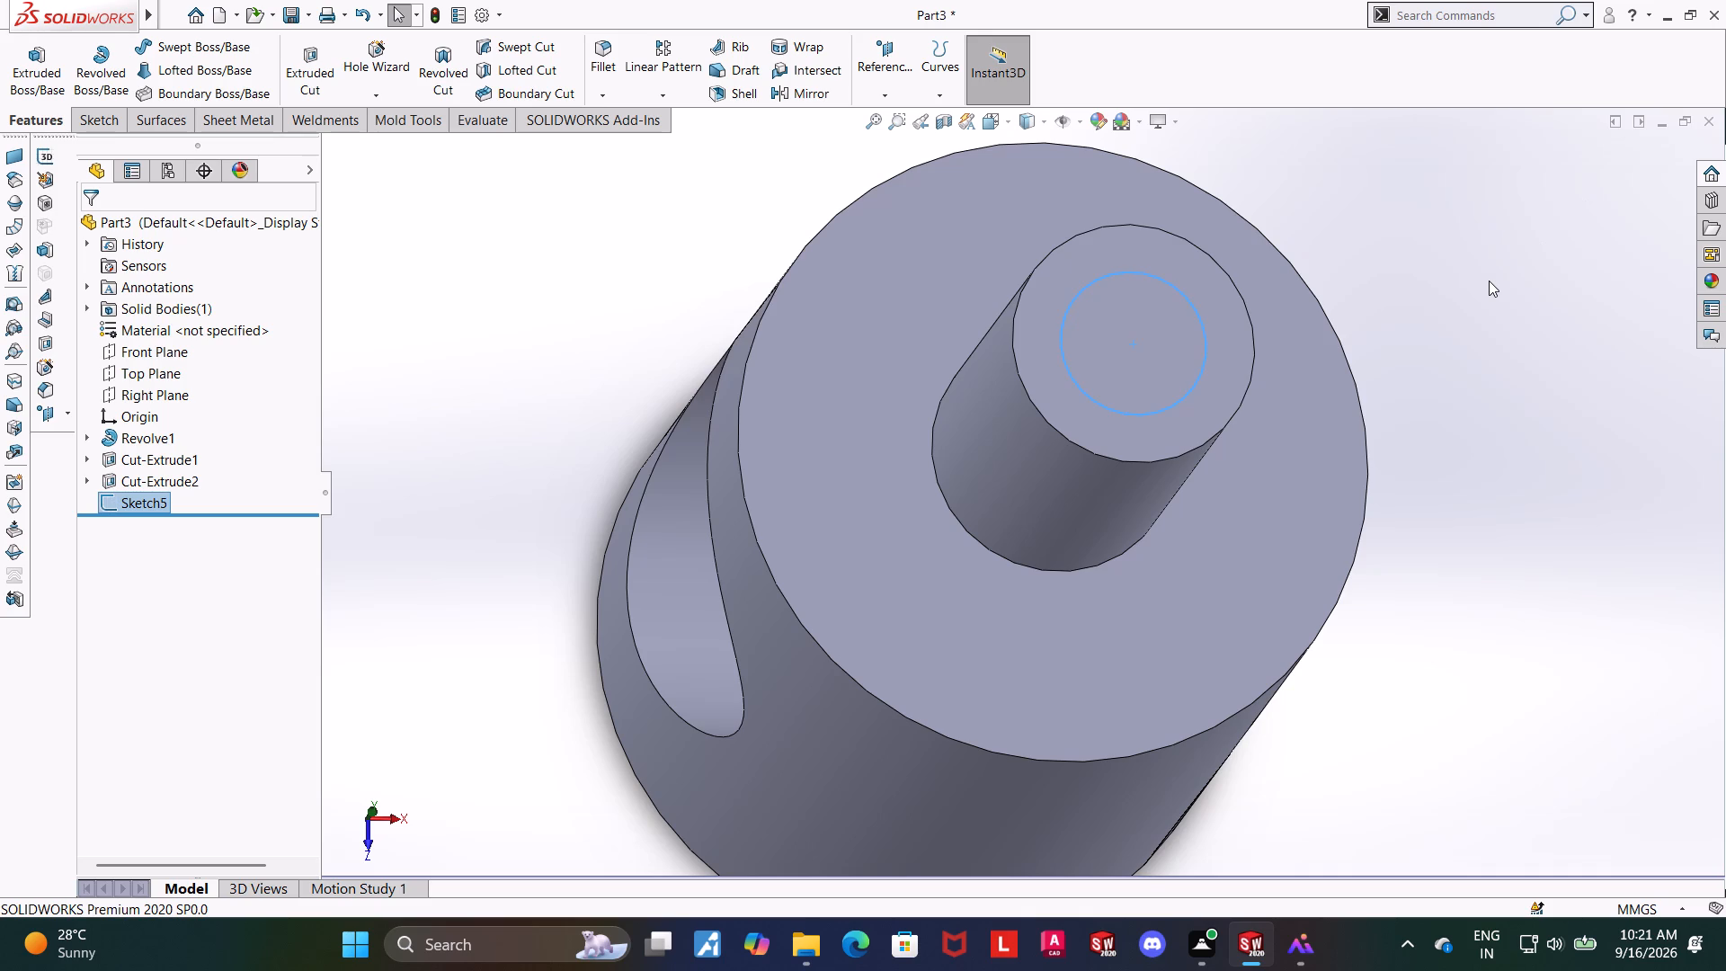
# Cut the 3 mm circle lengthwise through the narrow stem into the cross hole with a Blind extruded cut.
pyautogui.click(320, 59)
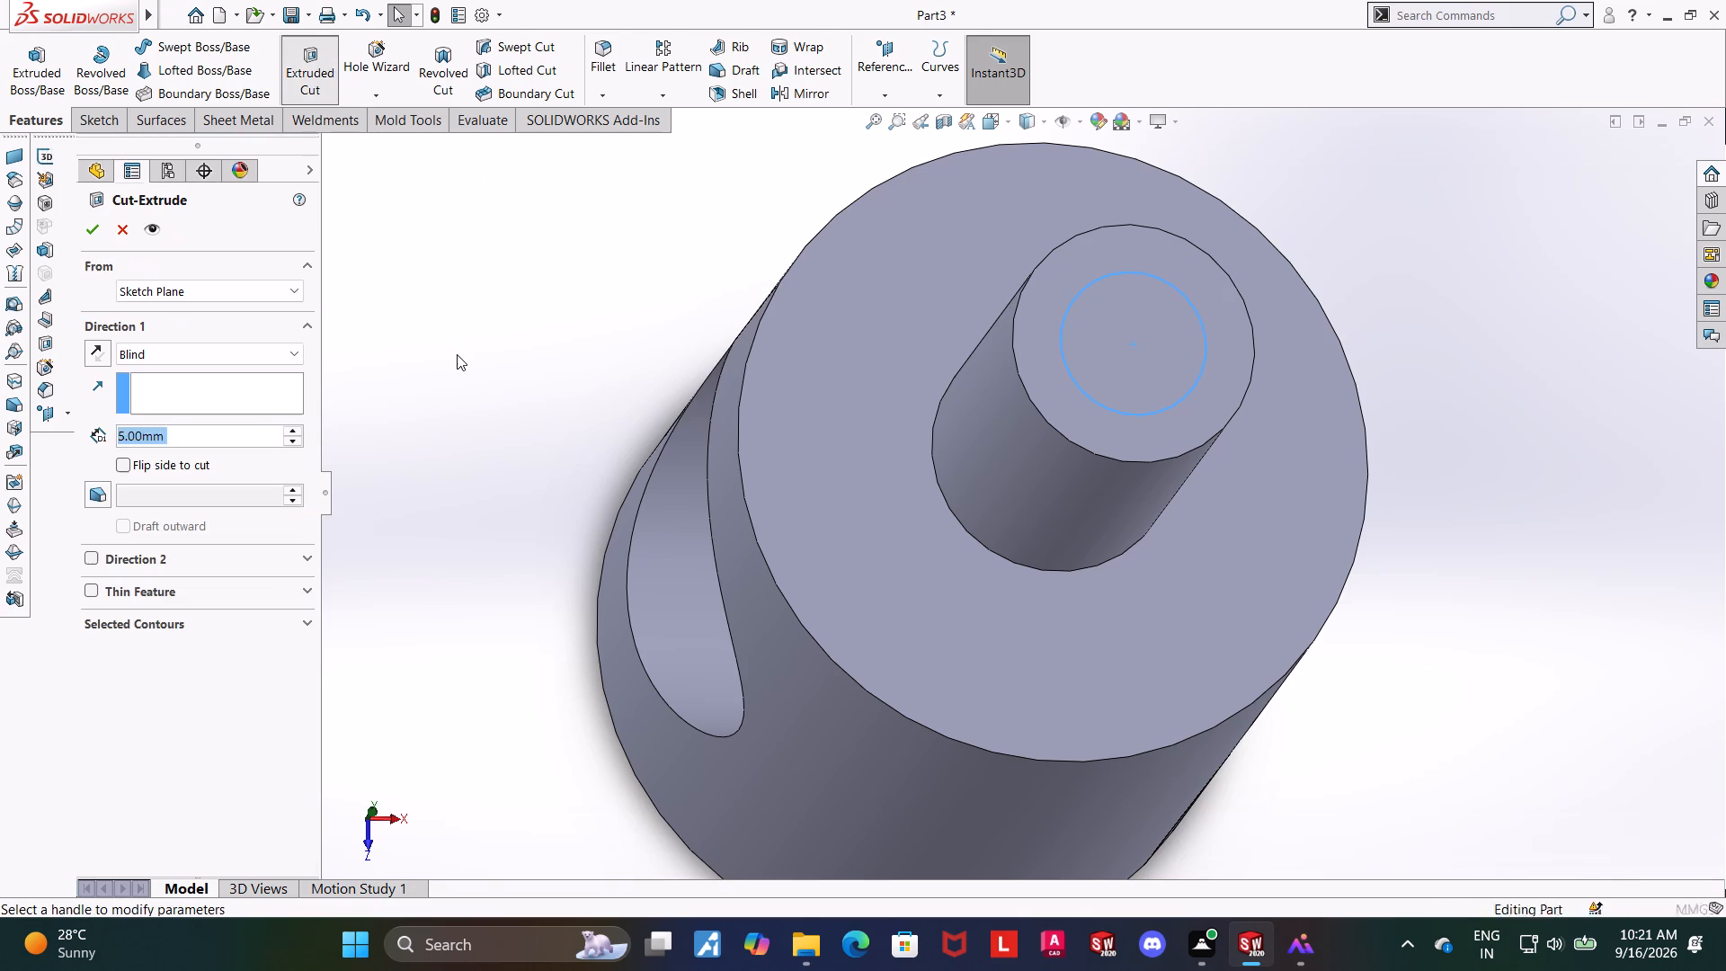
pyautogui.moveTo(457, 354); pyautogui.dragTo(644, 303, button='middle')
pyautogui.moveTo(1217, 379); pyautogui.dragTo(896, 481)
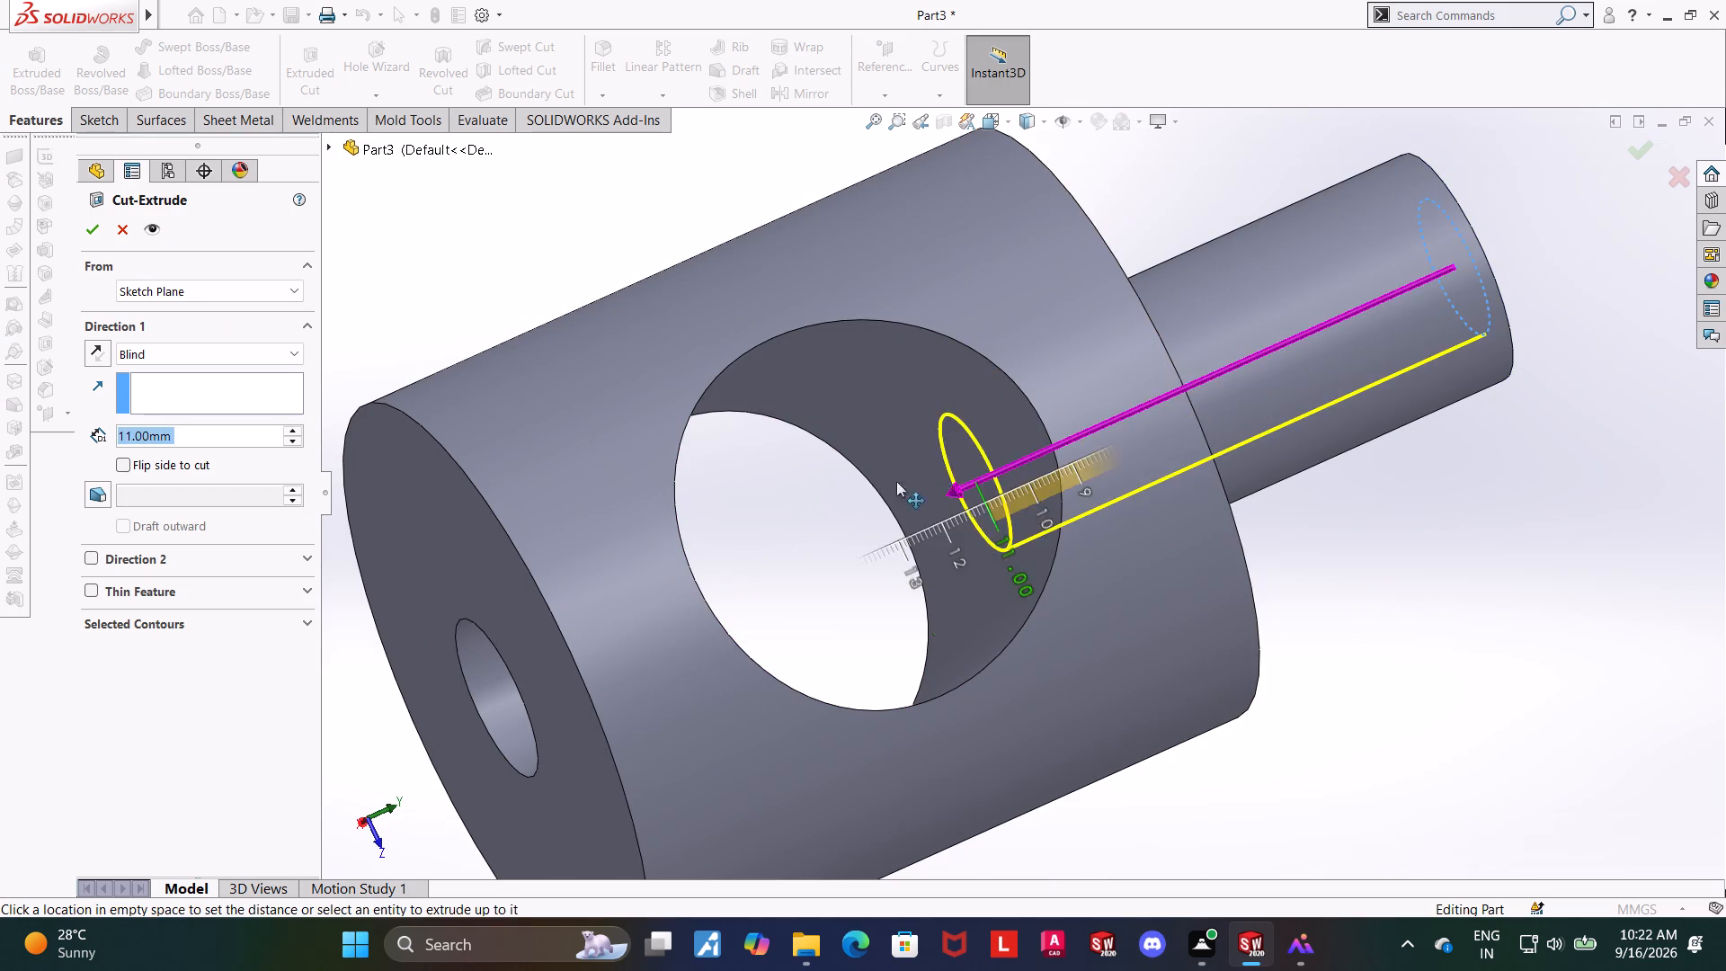
pyautogui.moveTo(896, 481); pyautogui.dragTo(862, 496)
pyautogui.click(127, 346)
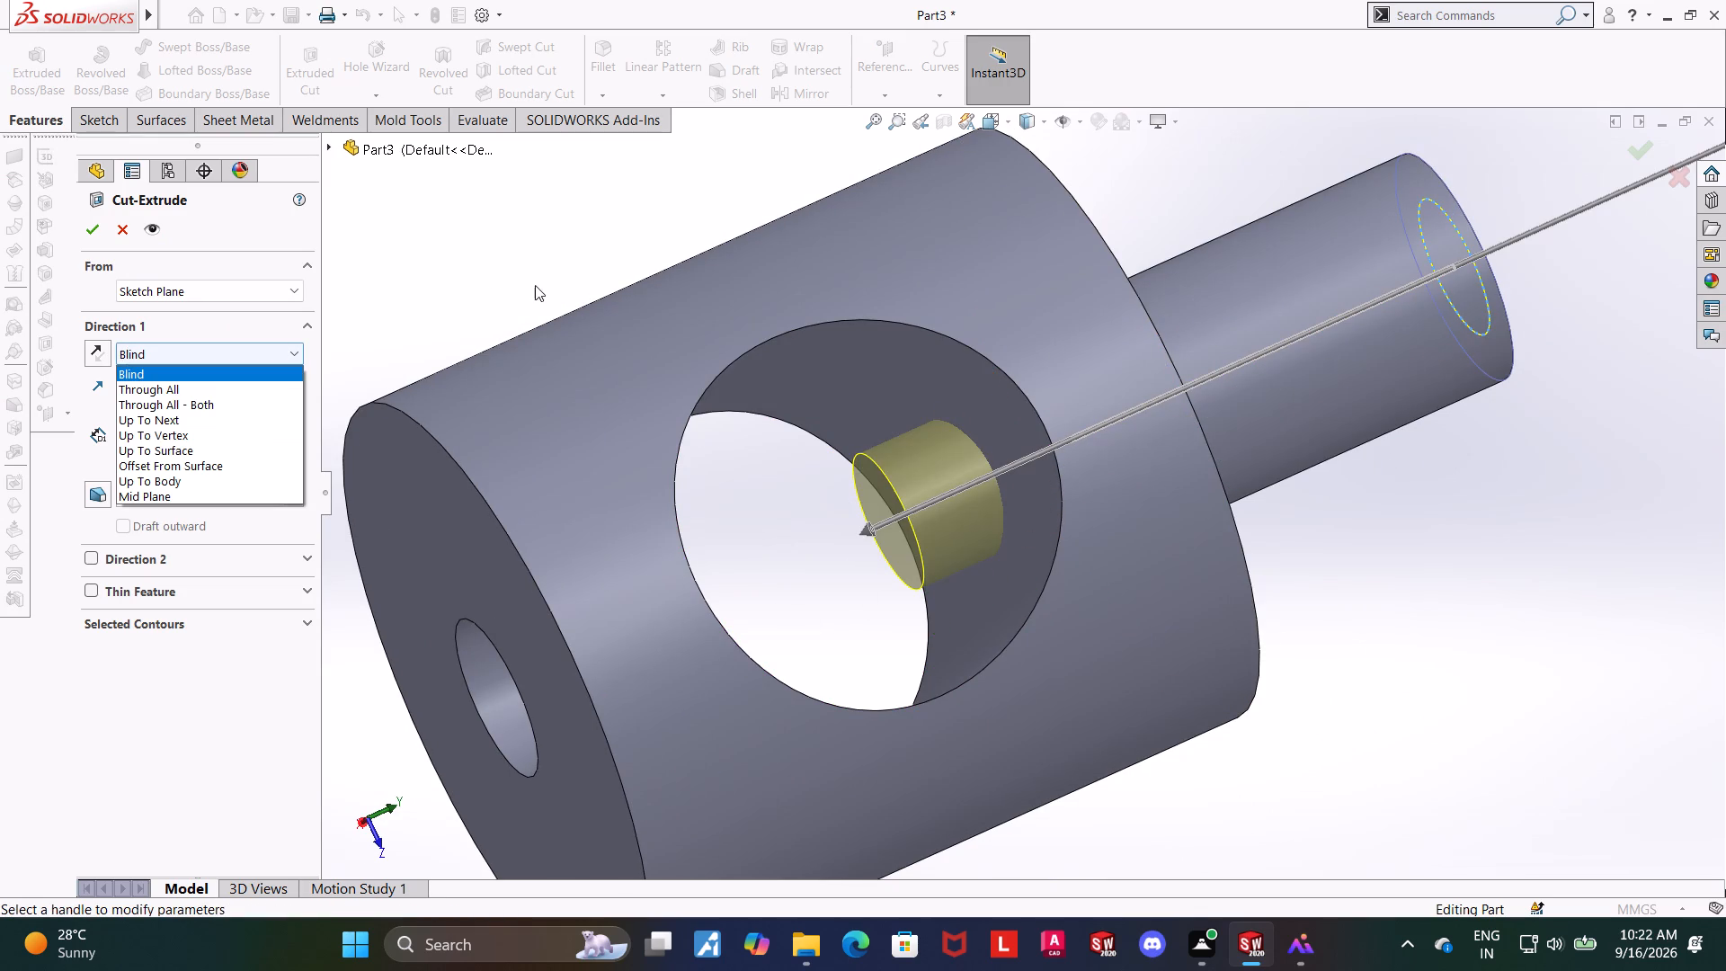
pyautogui.click(484, 263)
pyautogui.click(88, 234)
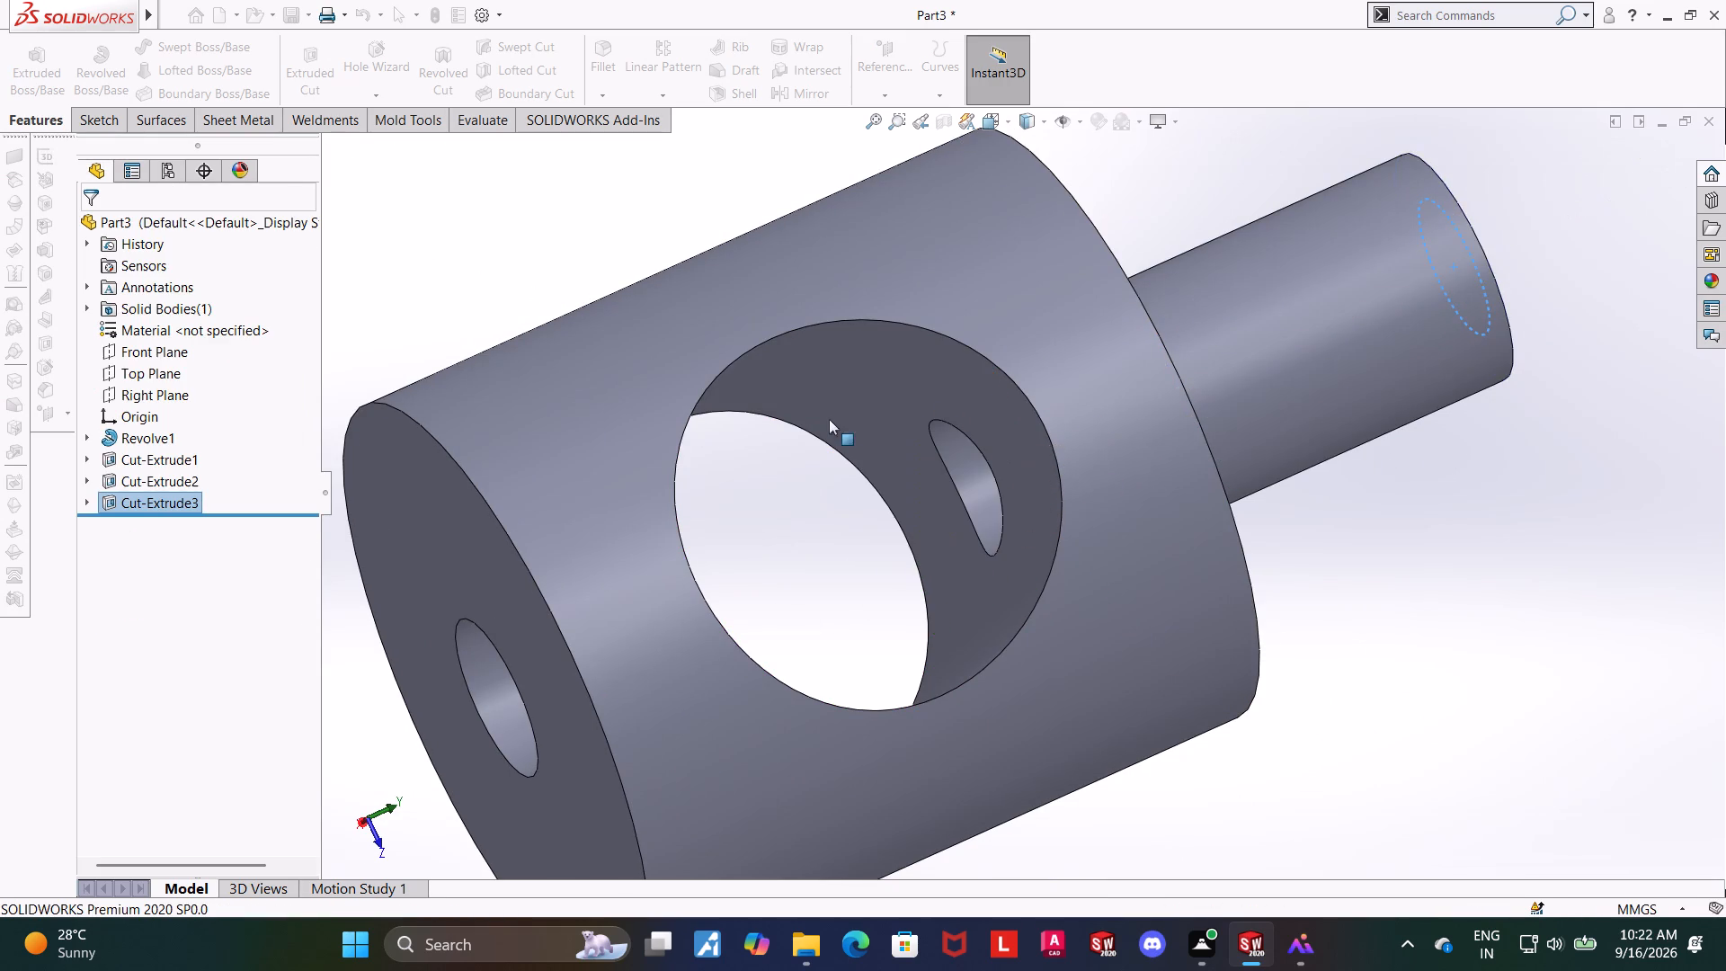
pyautogui.click(1459, 612)
pyautogui.scroll(3, 1448, 612)
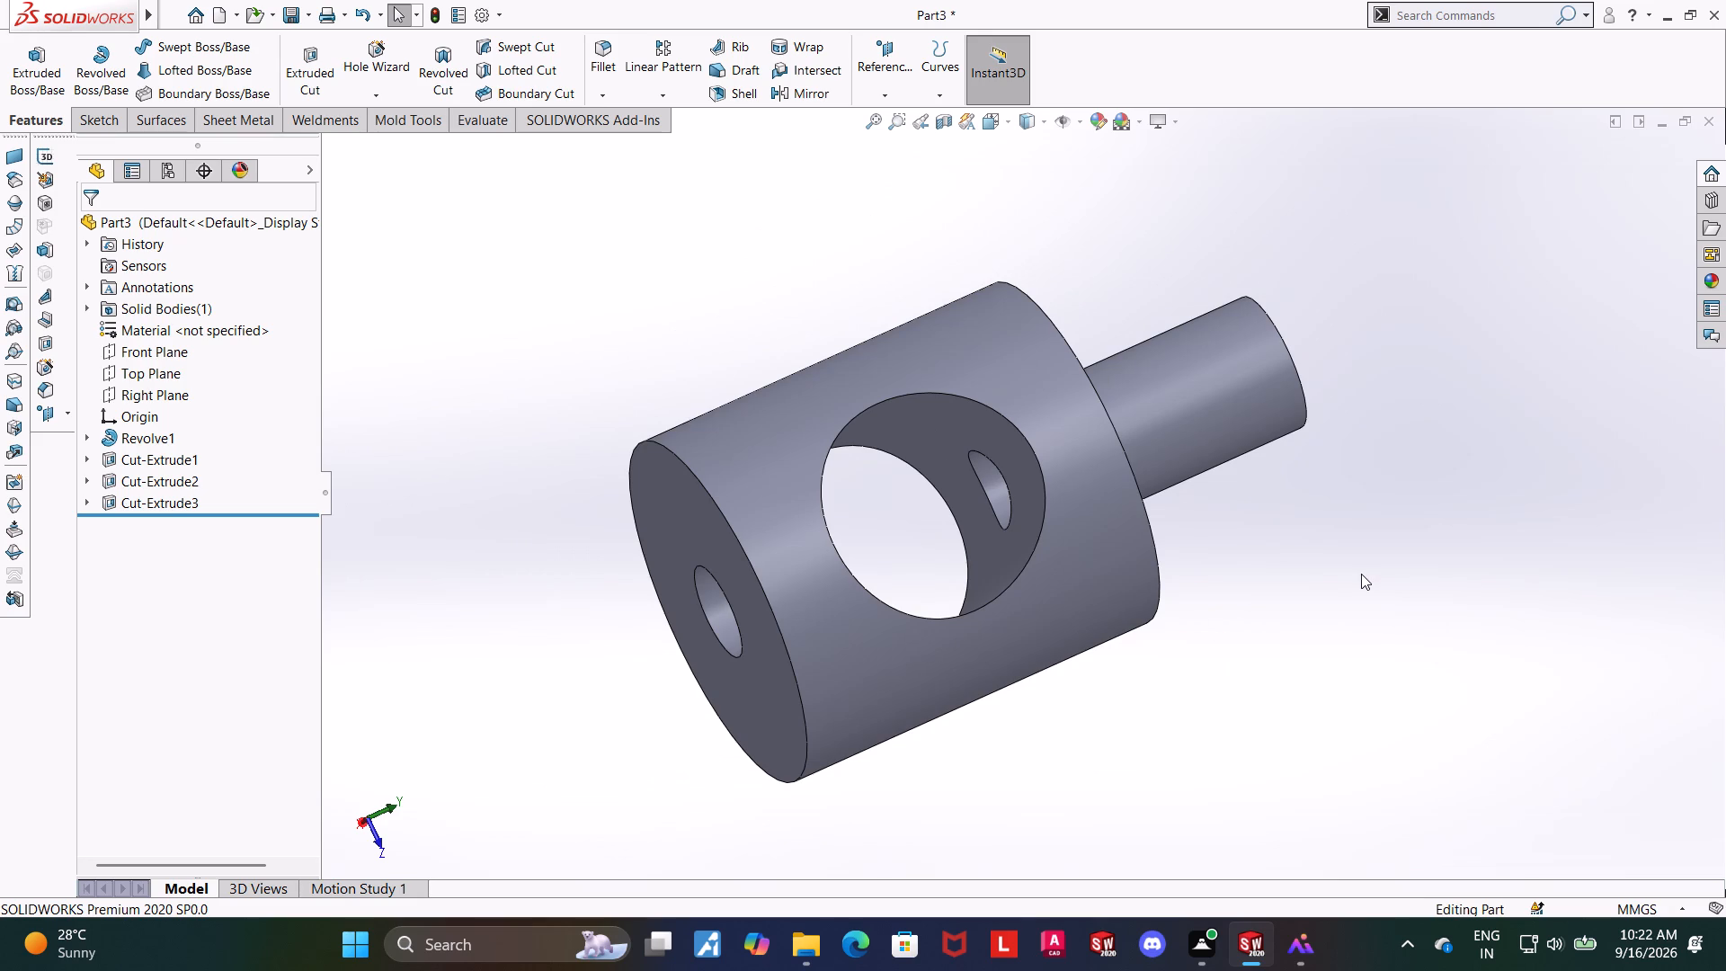
# Check the carburetor assembly reference drawing in the image viewer, and return to the part.
pyautogui.click(1307, 953)
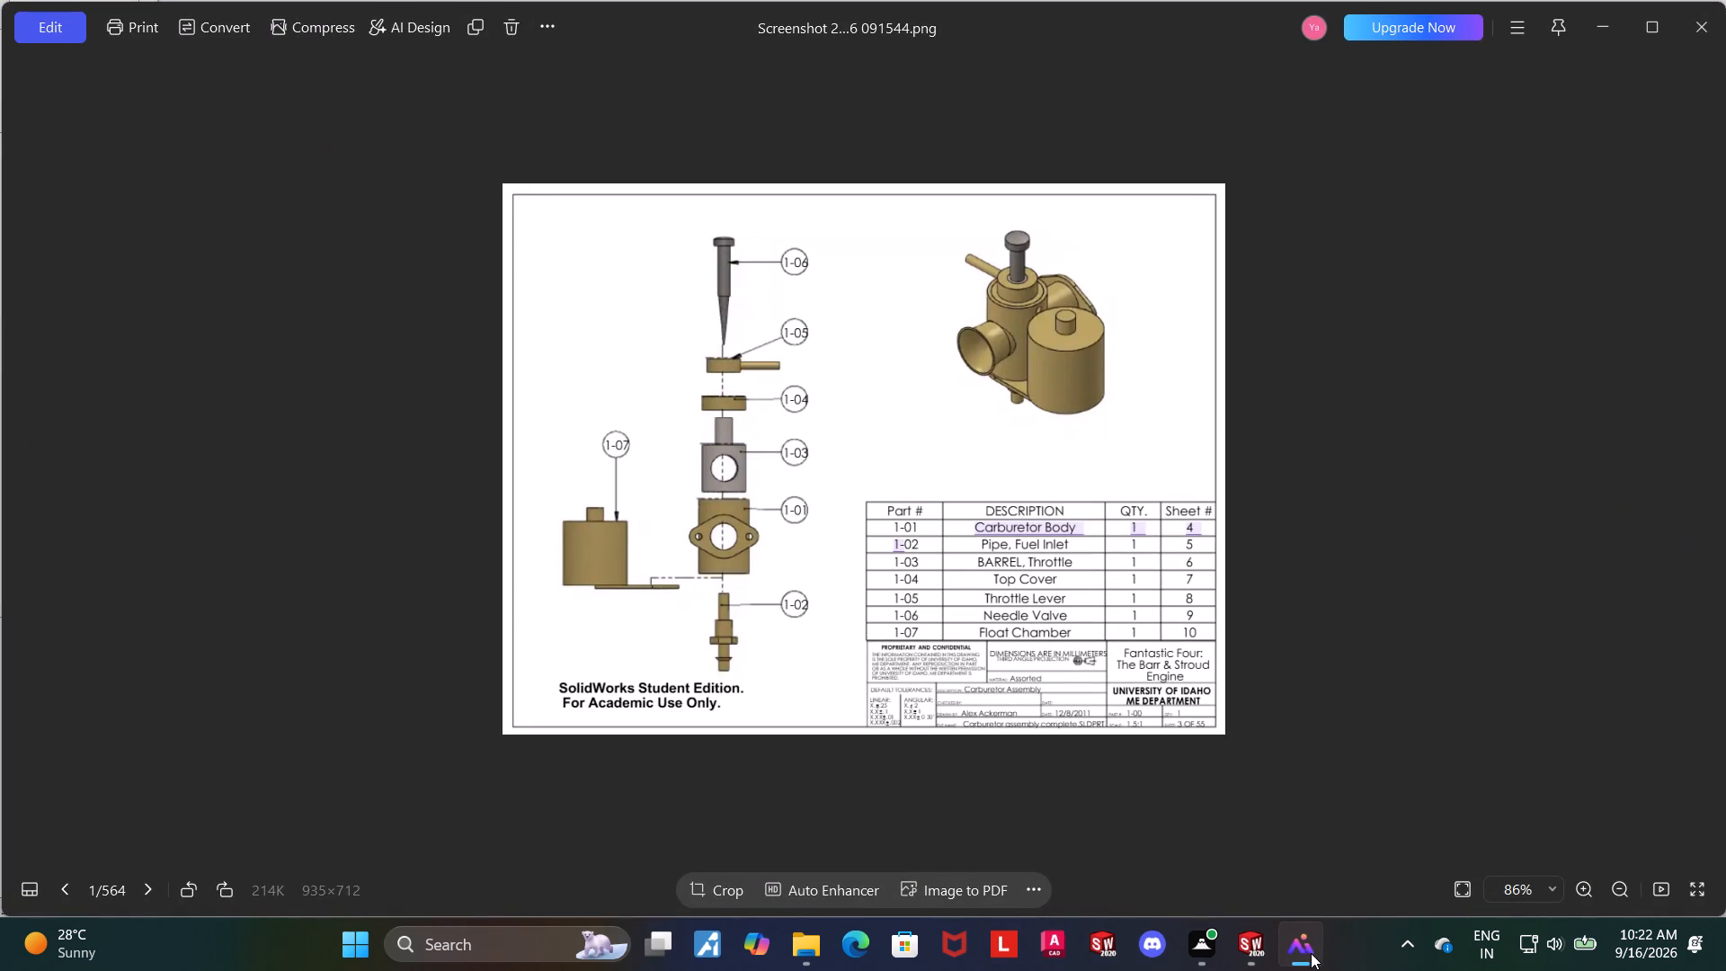
pyautogui.click(1311, 953)
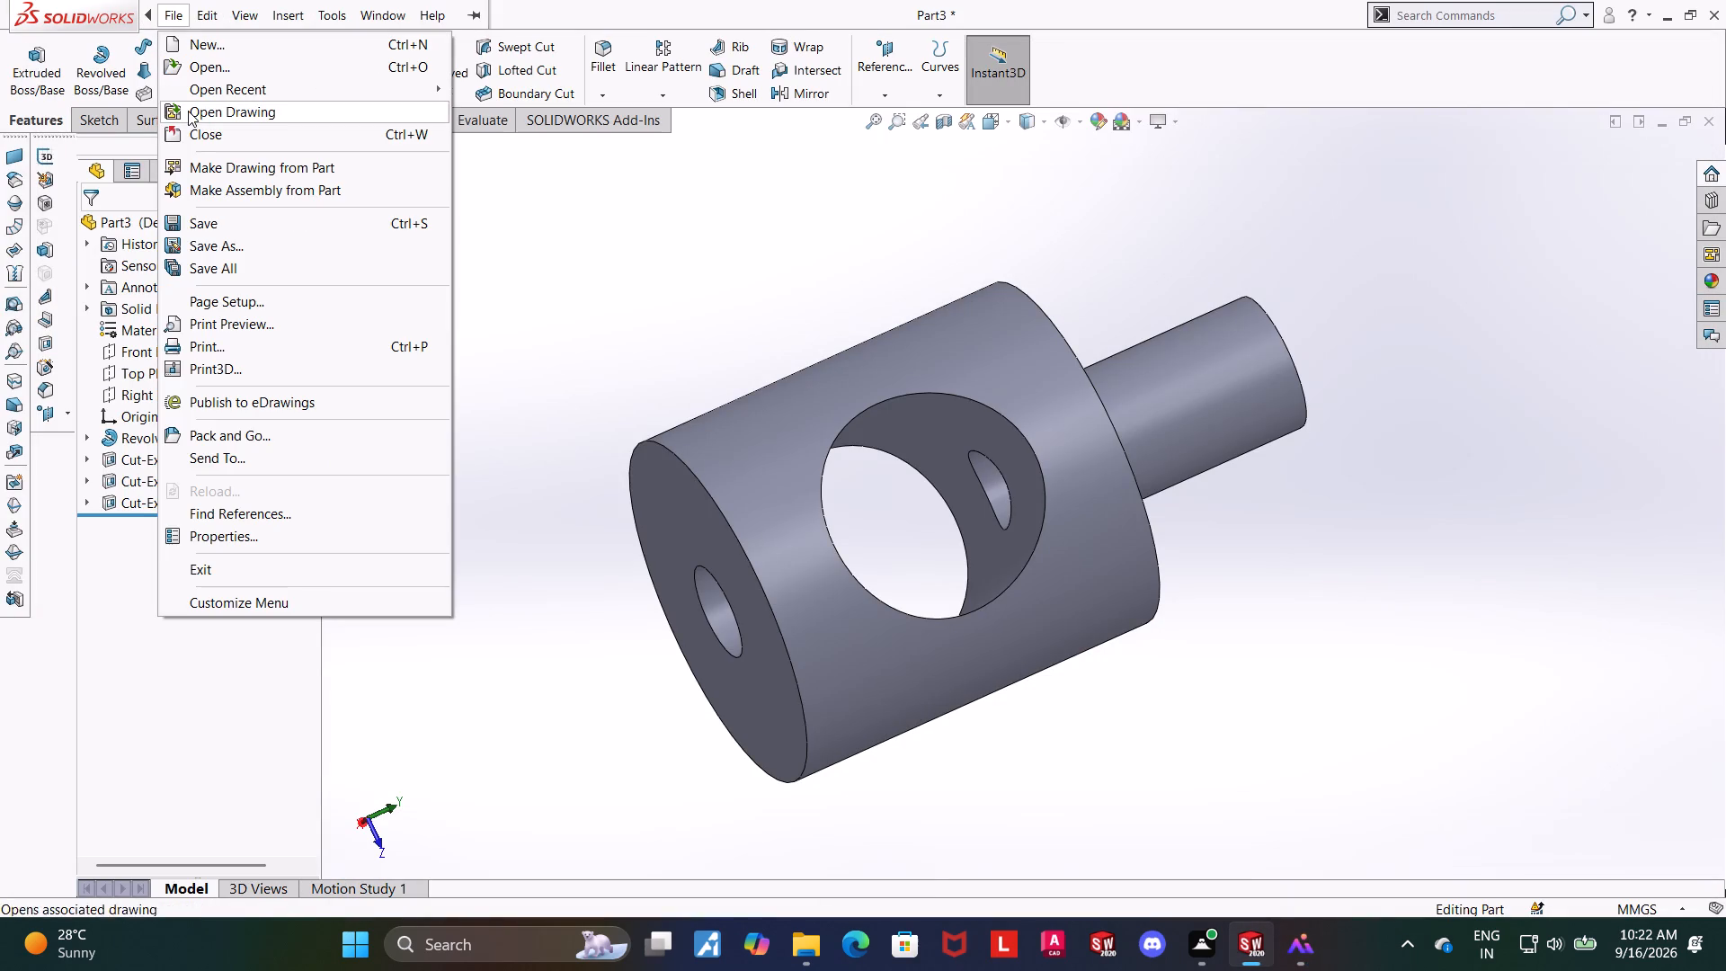
# Save the part in the Downloads folder under the name Barrel Throttle.
pyautogui.click(225, 239)
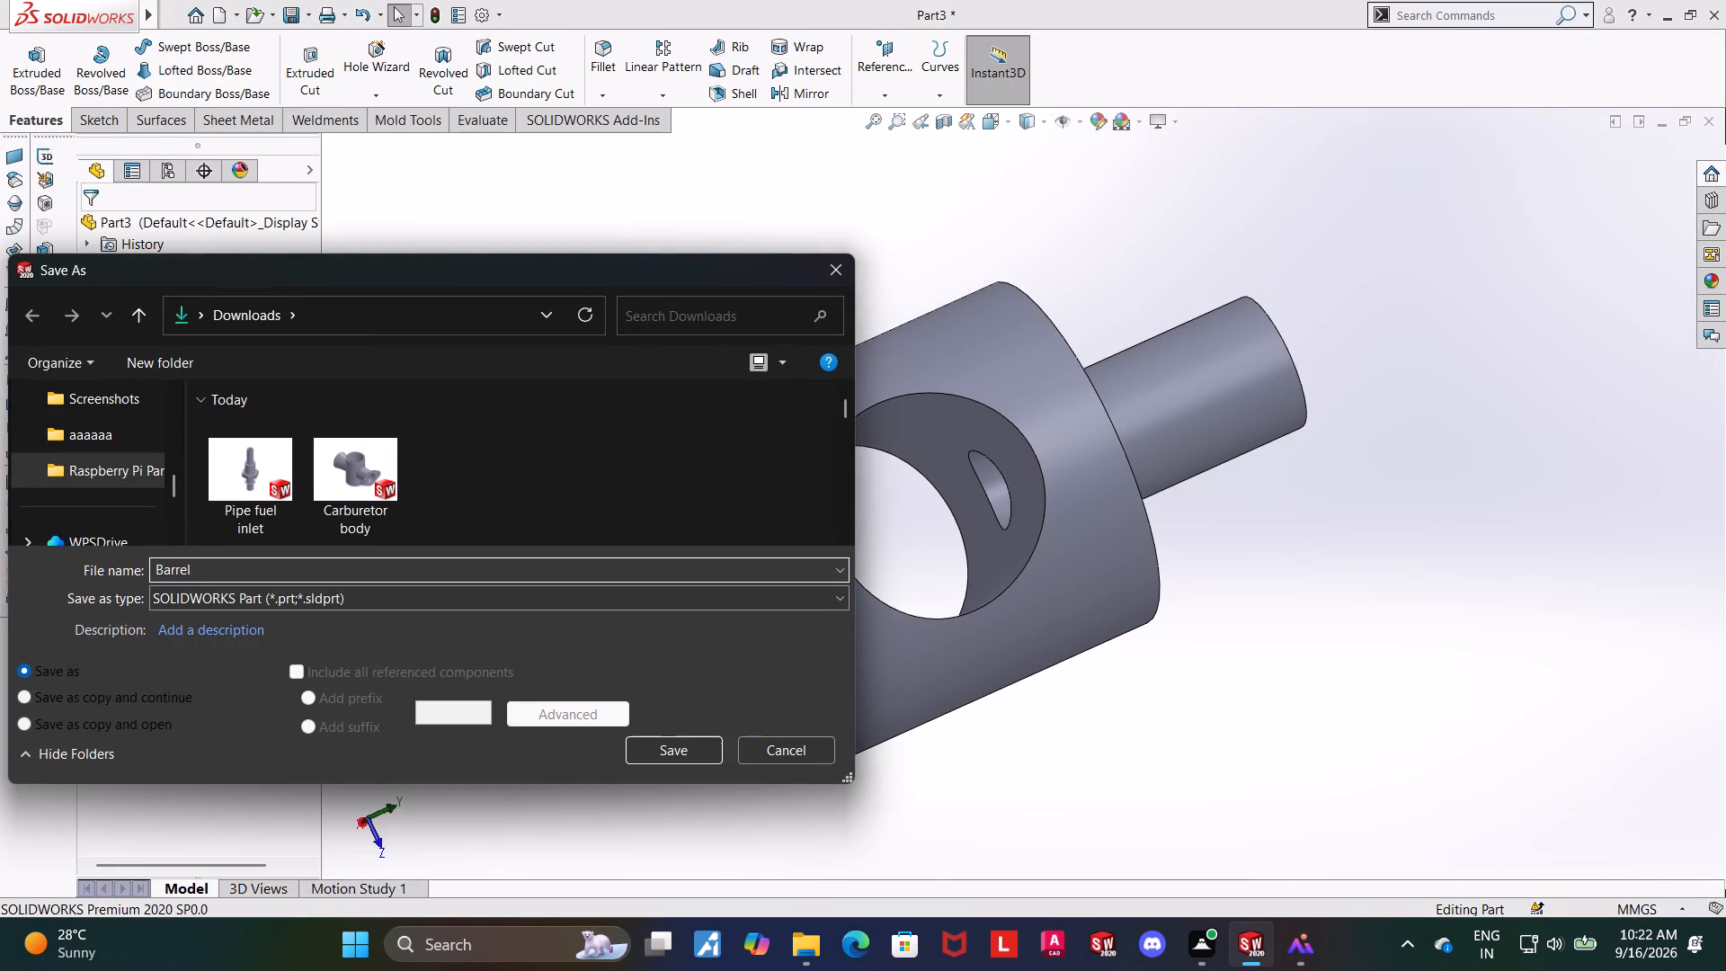
pyautogui.press('t')
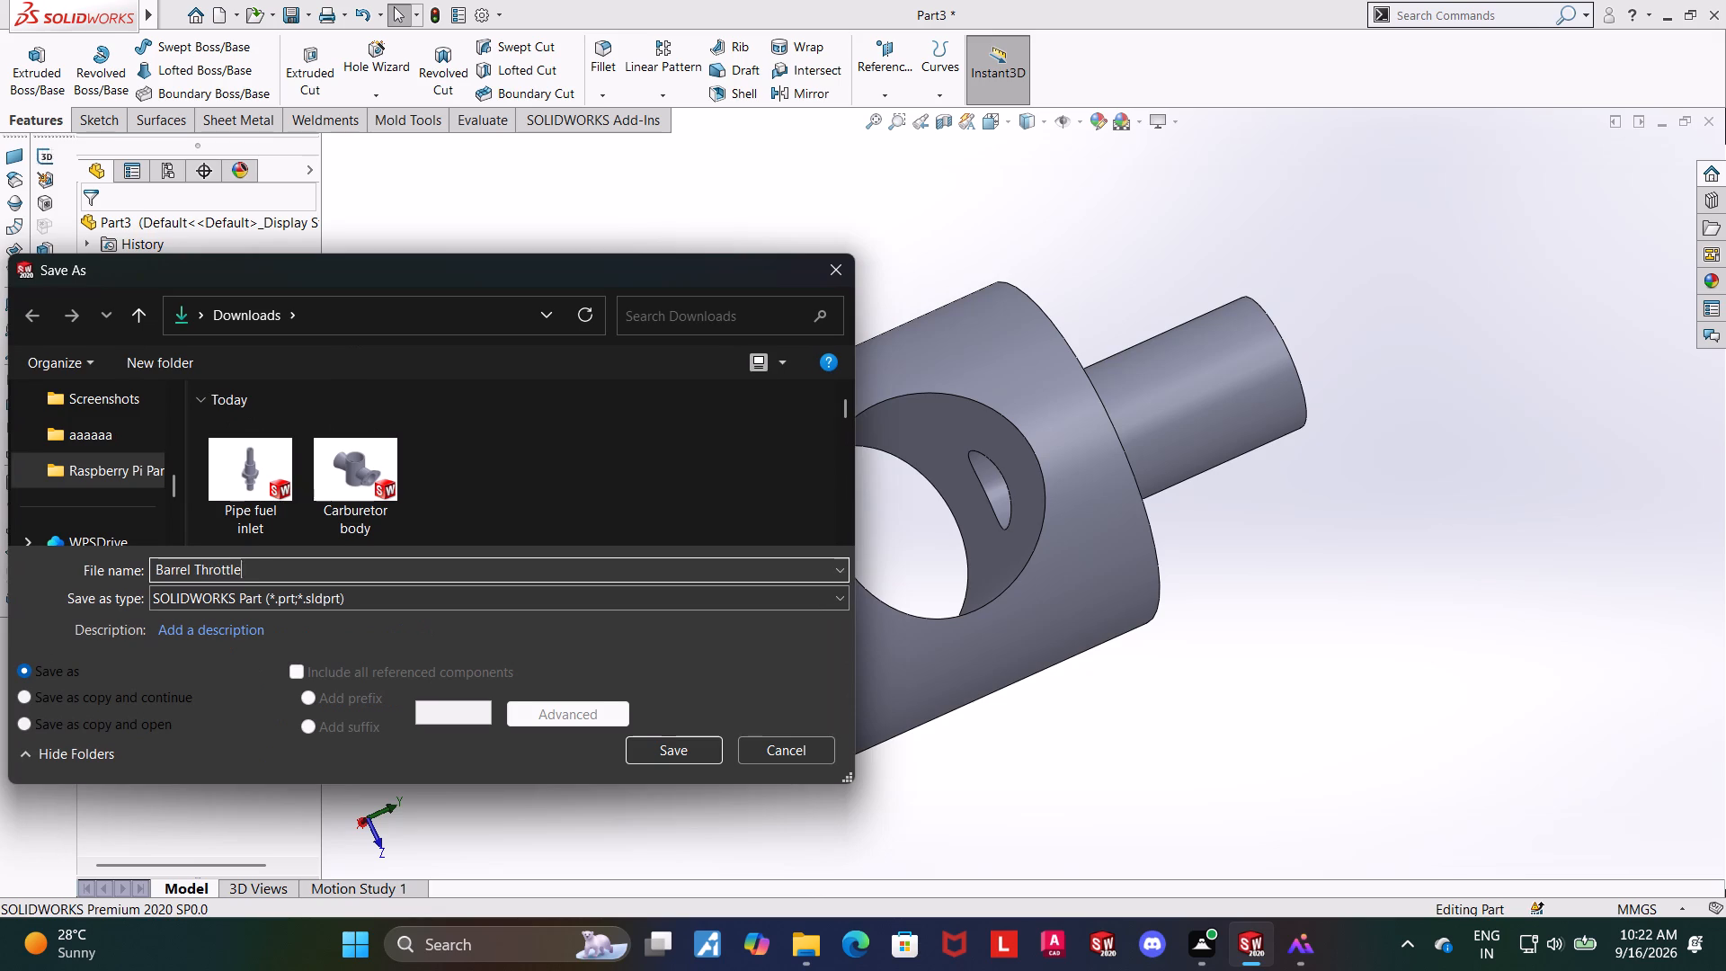
pyautogui.click(678, 744)
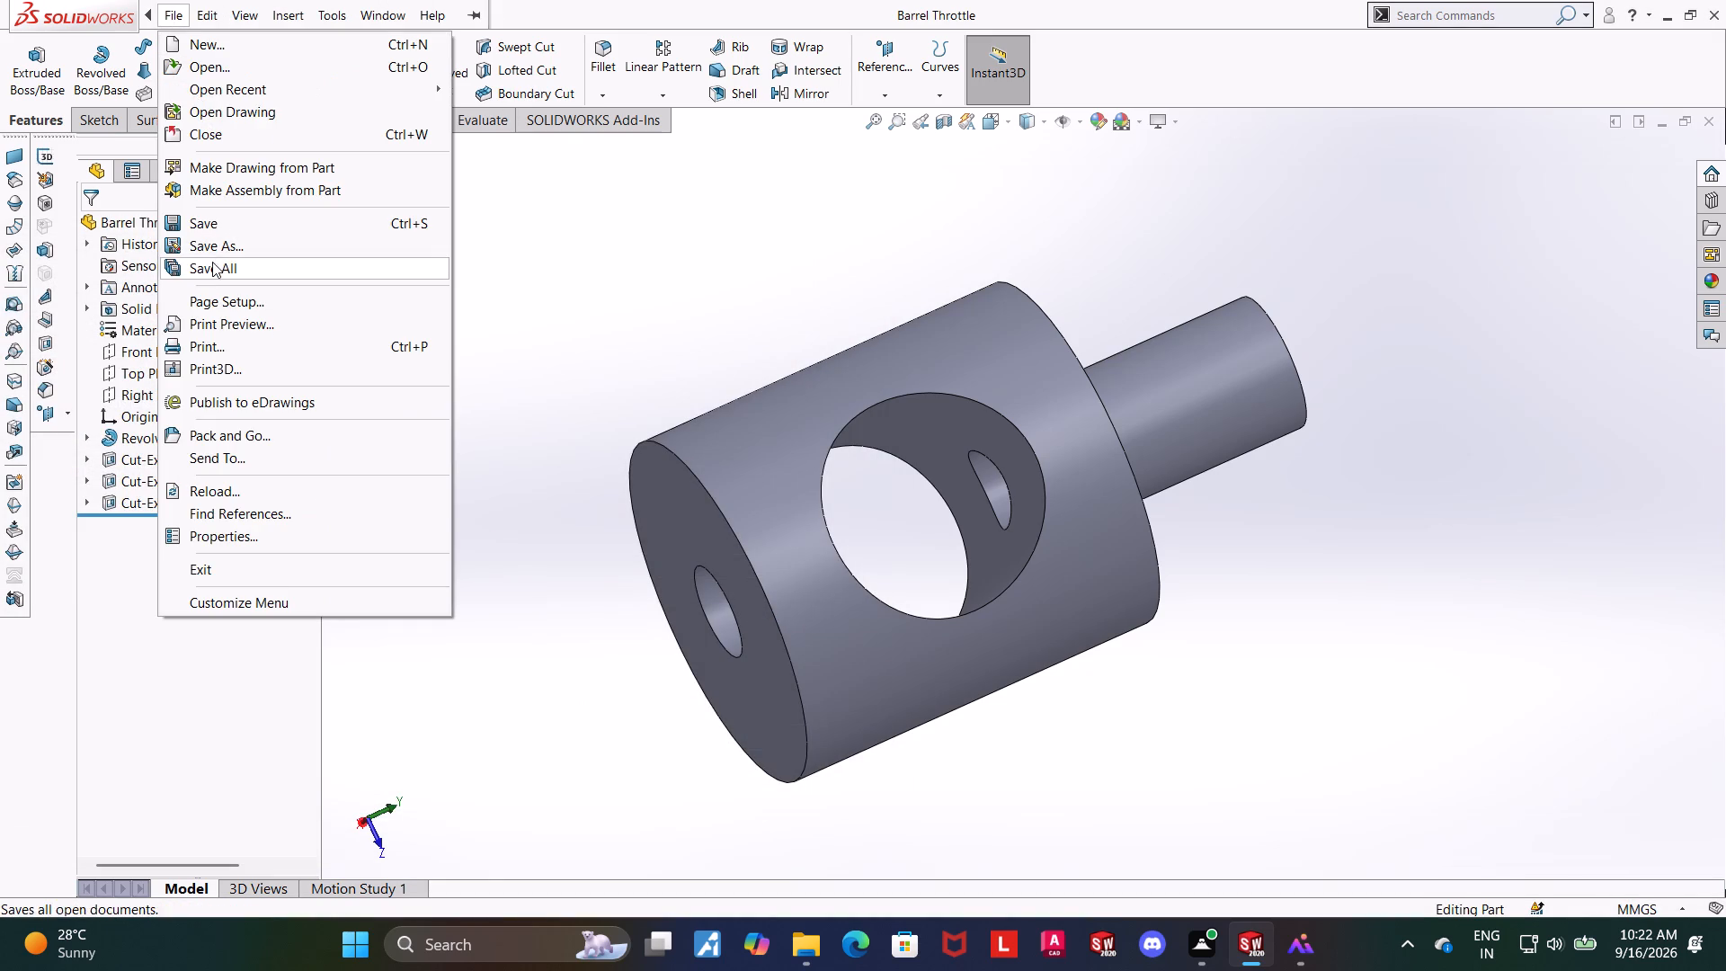
# Save a copy of the Barrel Throttle part in Adobe Portable Document Format (PDF).
pyautogui.click(217, 243)
pyautogui.click(336, 596)
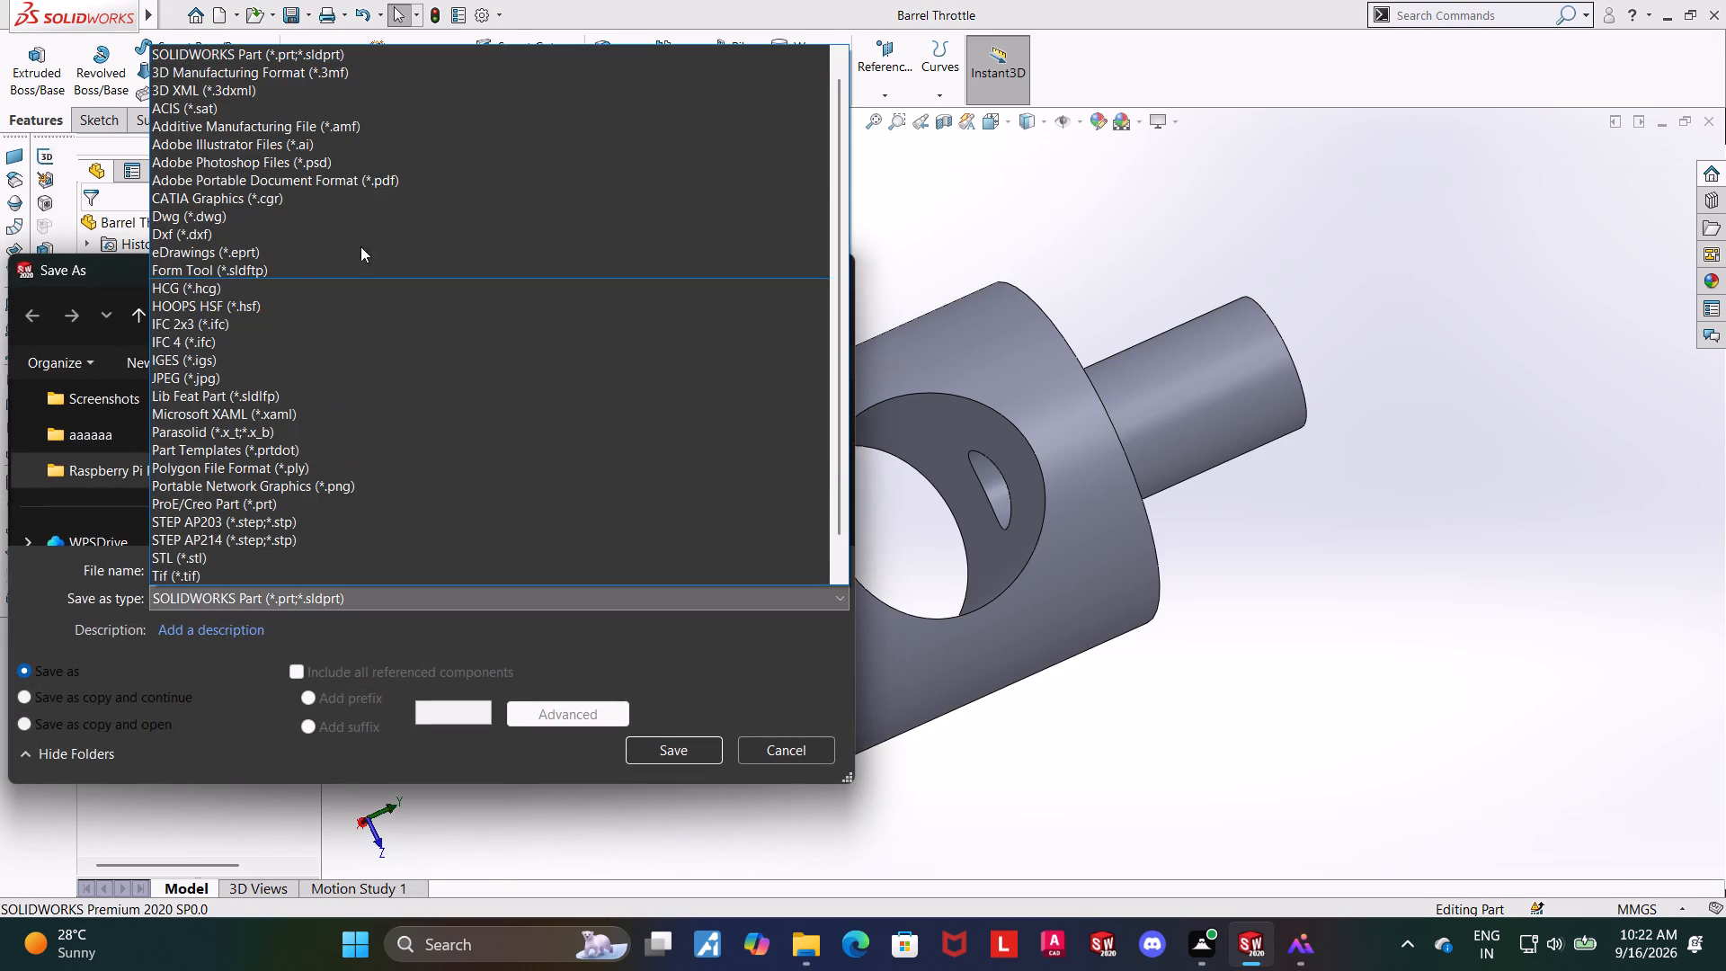
pyautogui.click(359, 174)
pyautogui.click(634, 778)
pyautogui.click(1352, 691)
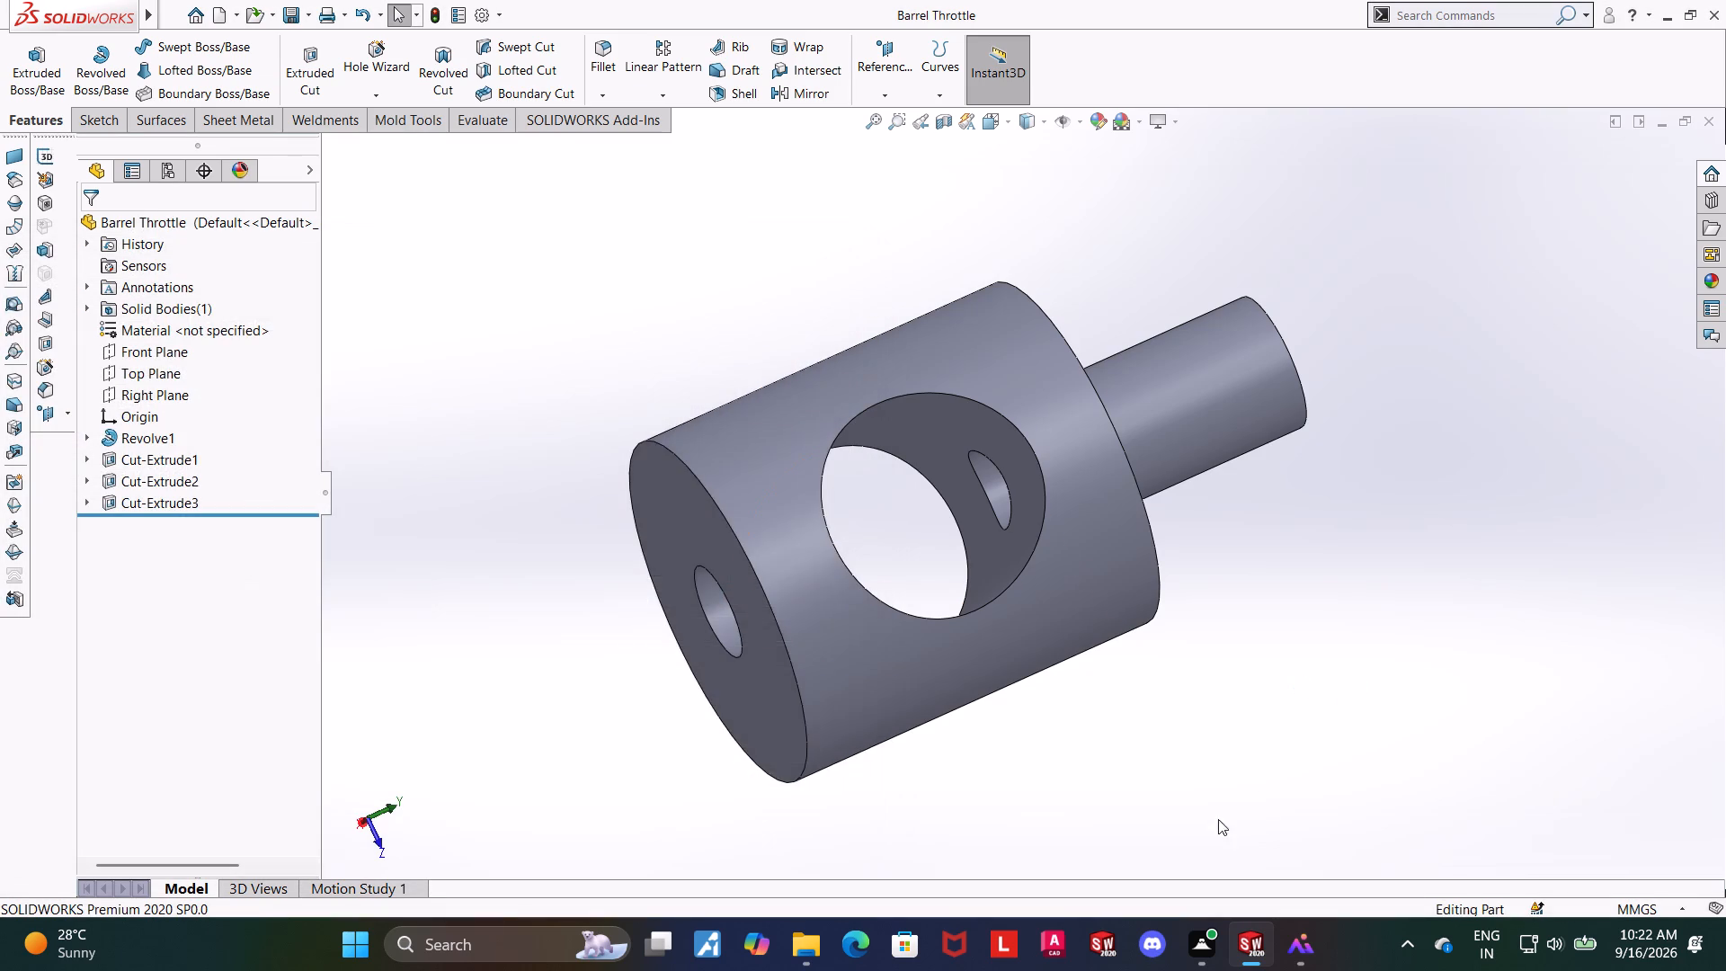
# Create a new part document.
pyautogui.click(184, 48)
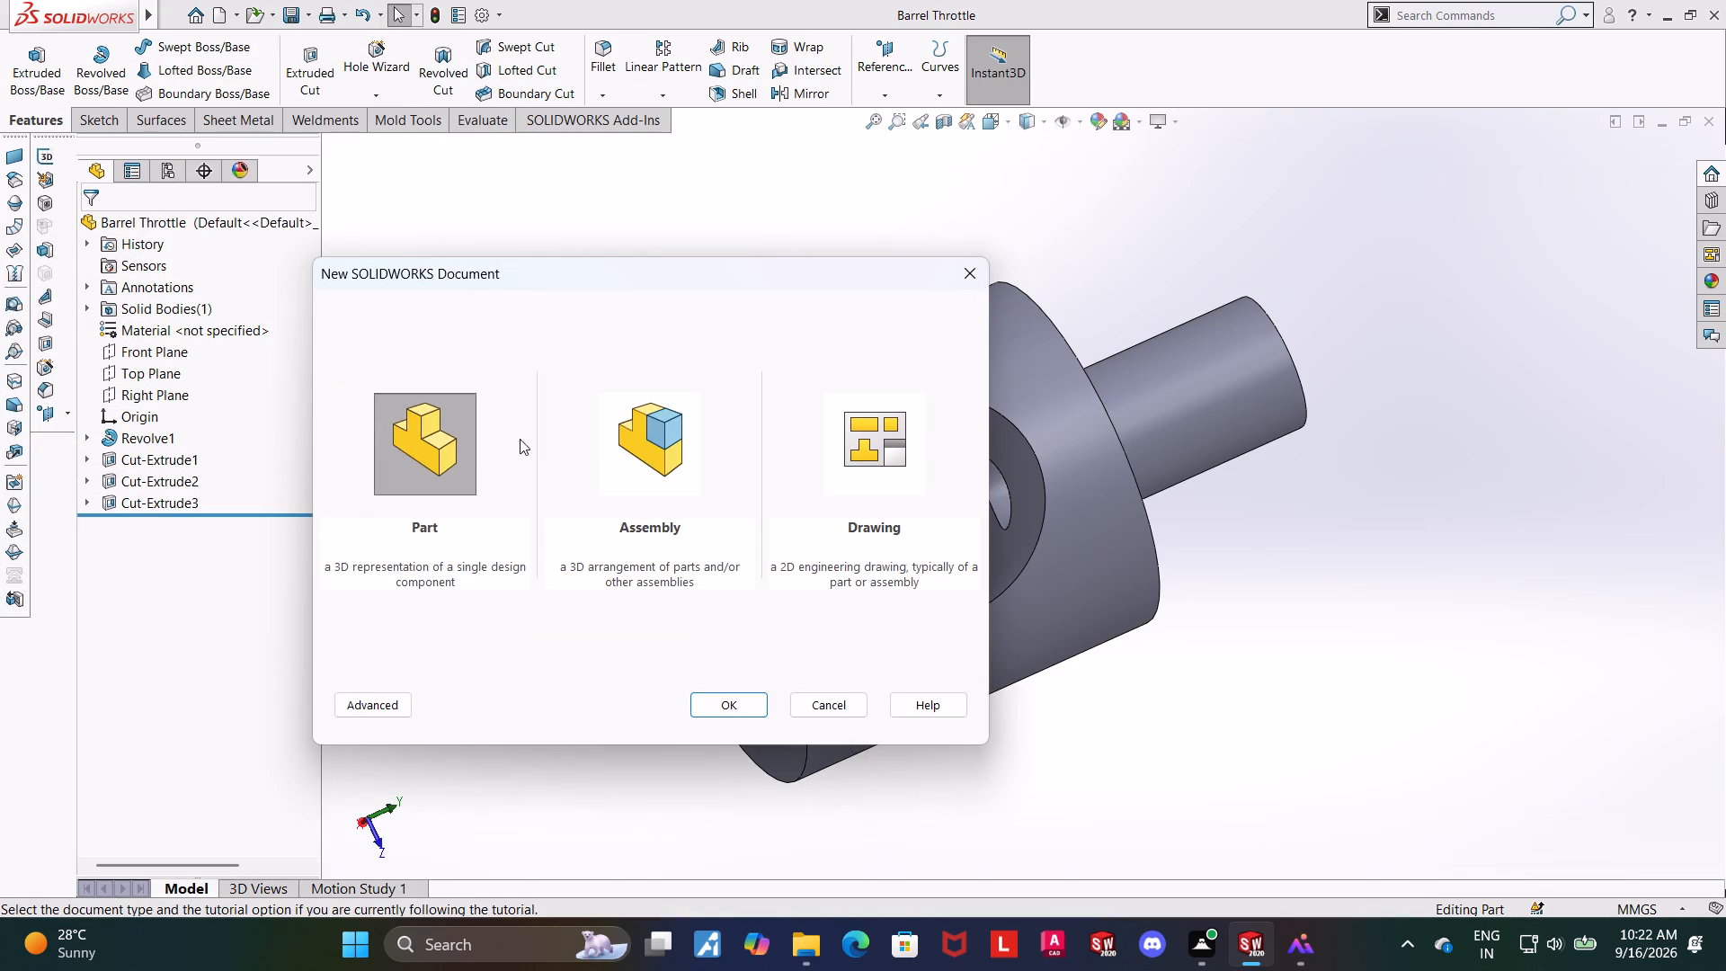
pyautogui.doubleClick(436, 439)
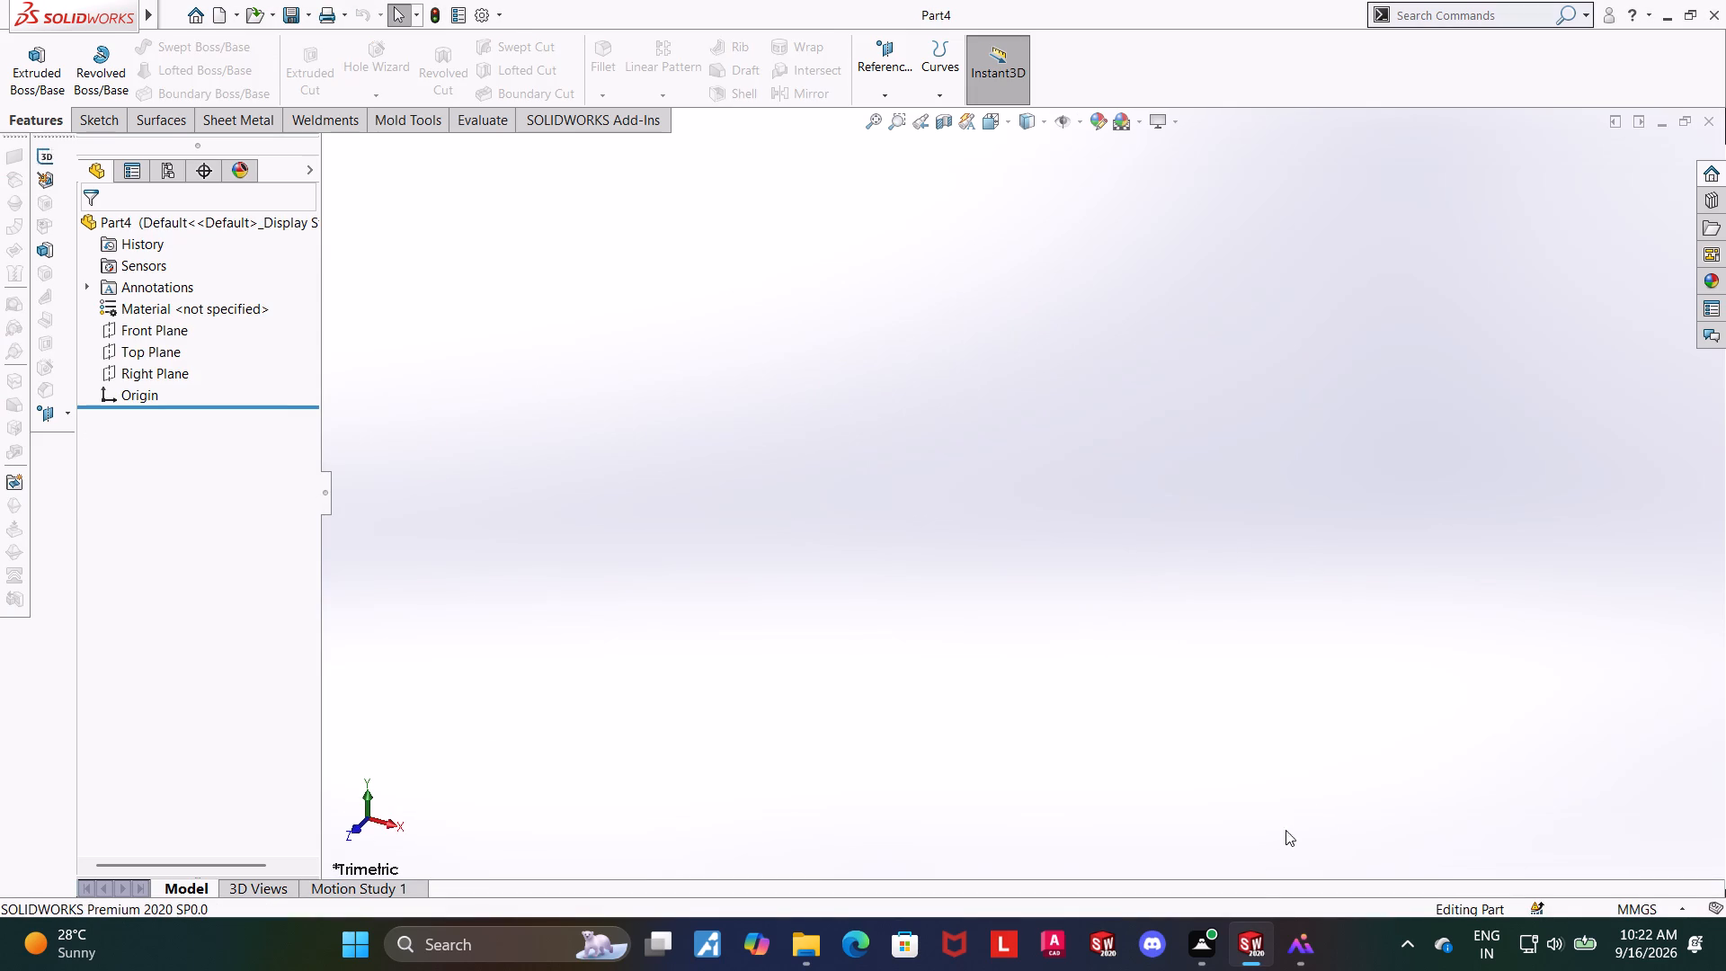
# Check the carburetor assembly reference drawing in the image viewer, and return to the new part.
pyautogui.click(1292, 914)
pyautogui.click(1297, 939)
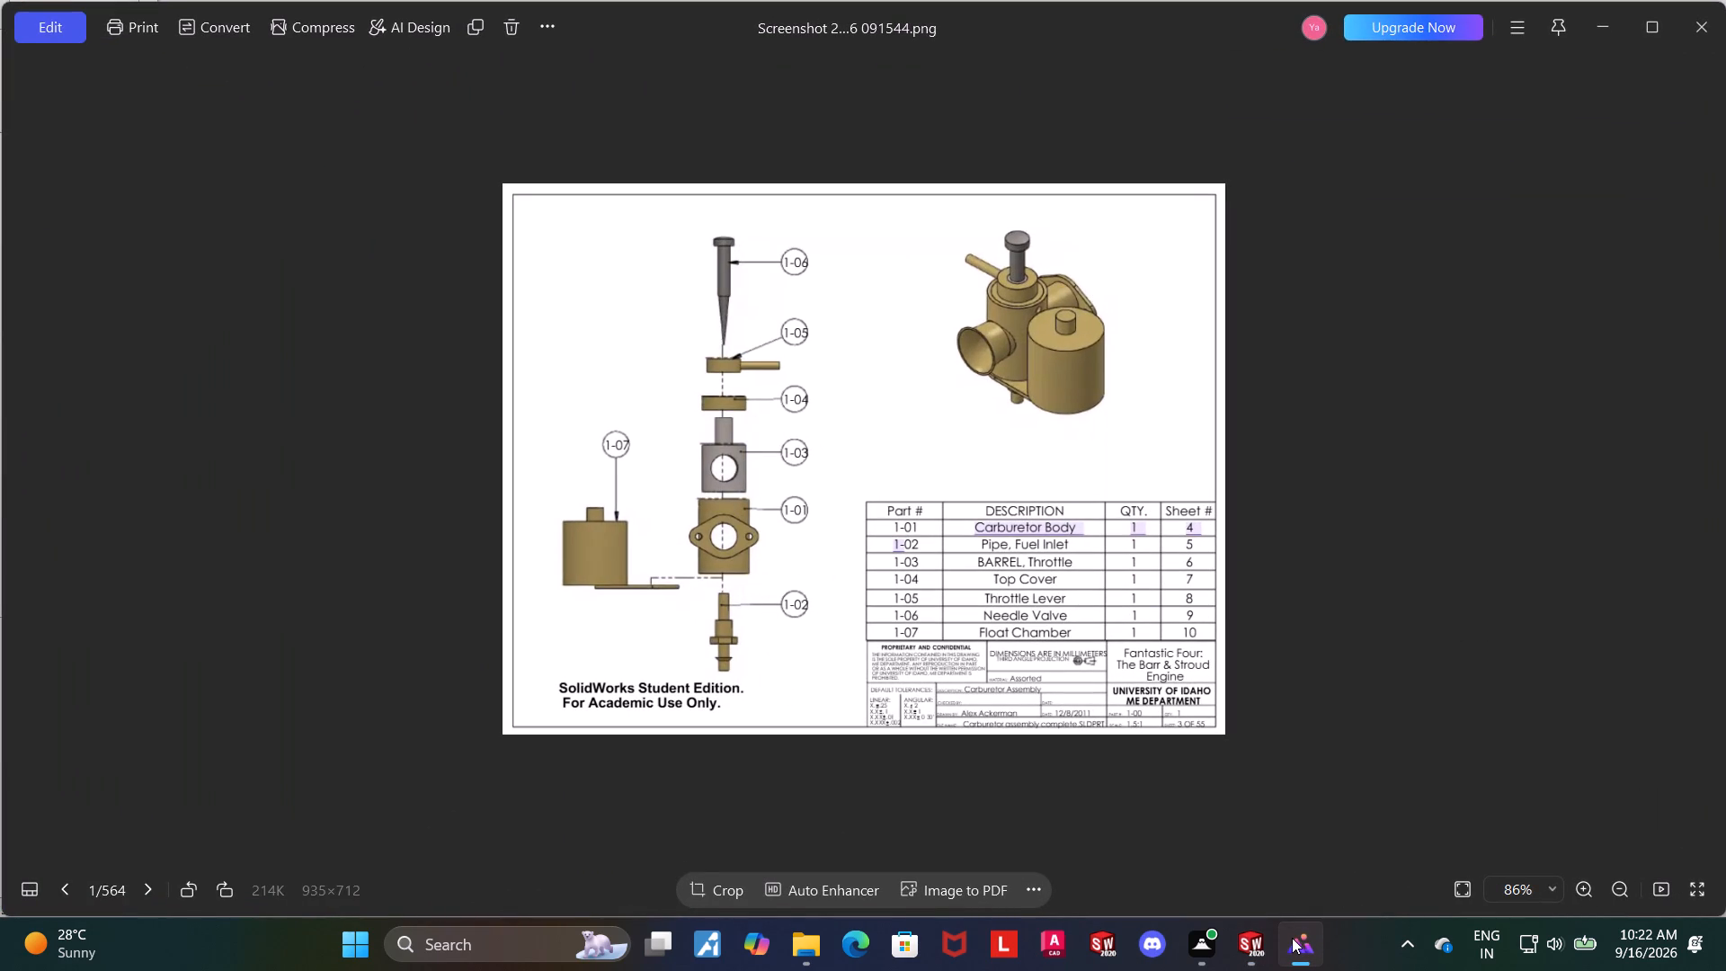
pyautogui.click(1292, 938)
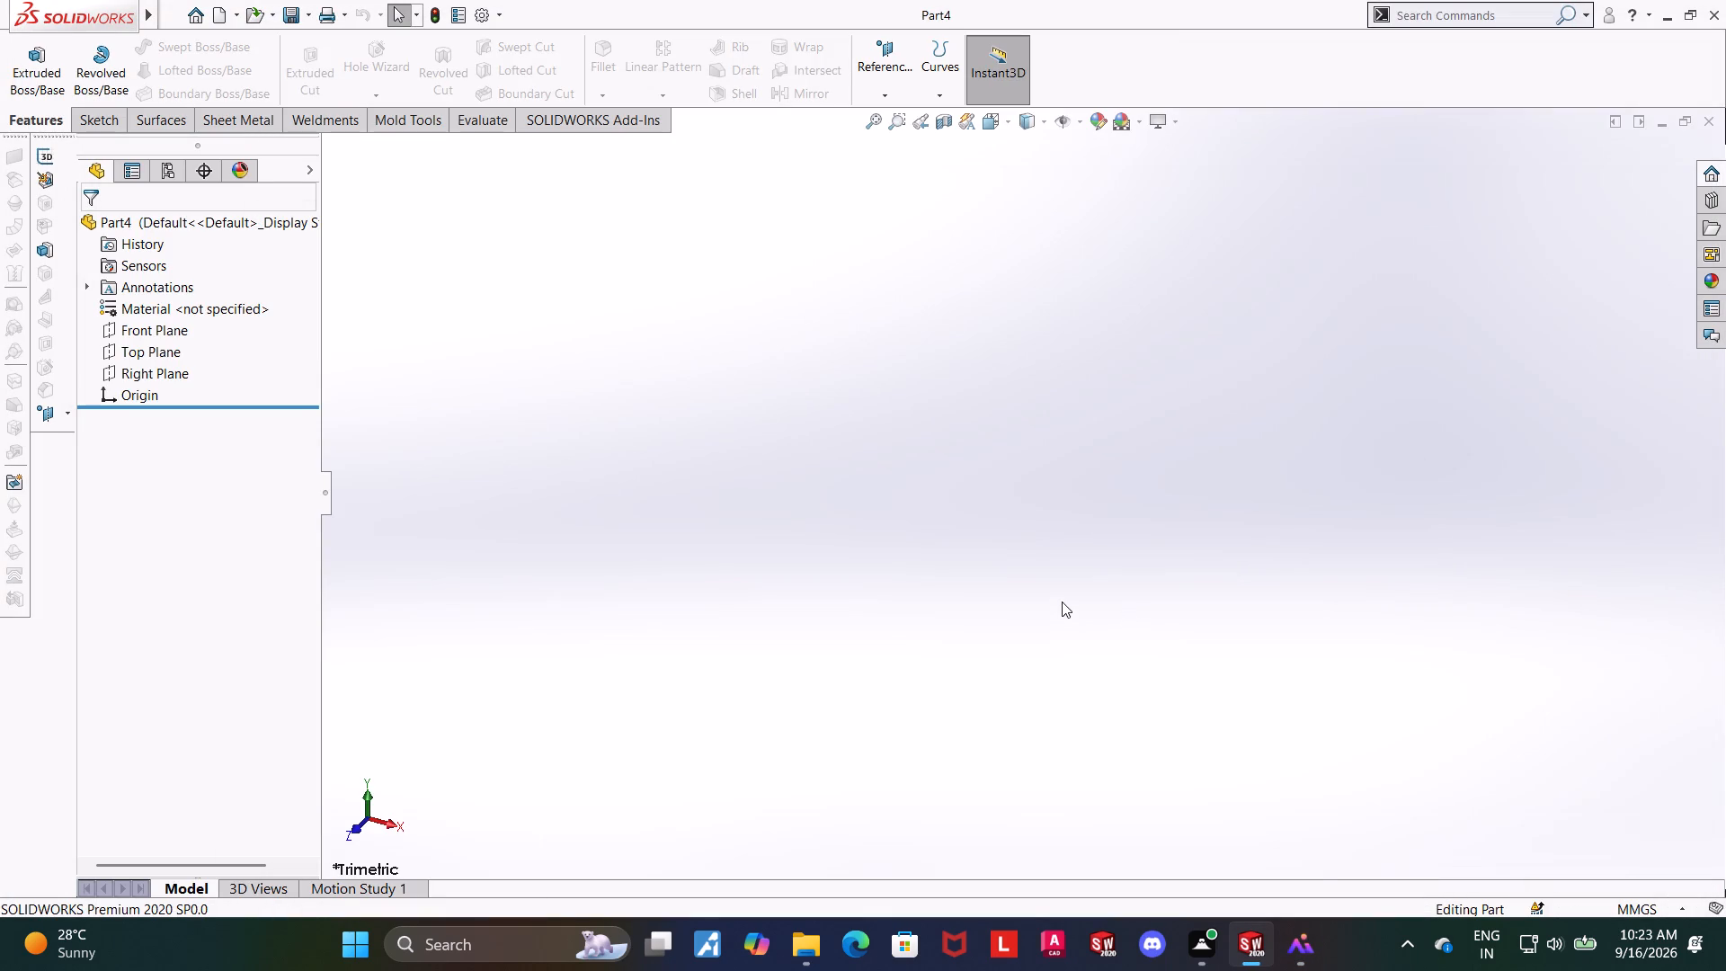
# Sketch two concentric circles centred on the origin on the Top Plane, the outer about 104 mm in diameter.
pyautogui.doubleClick(137, 347)
pyautogui.click(137, 347)
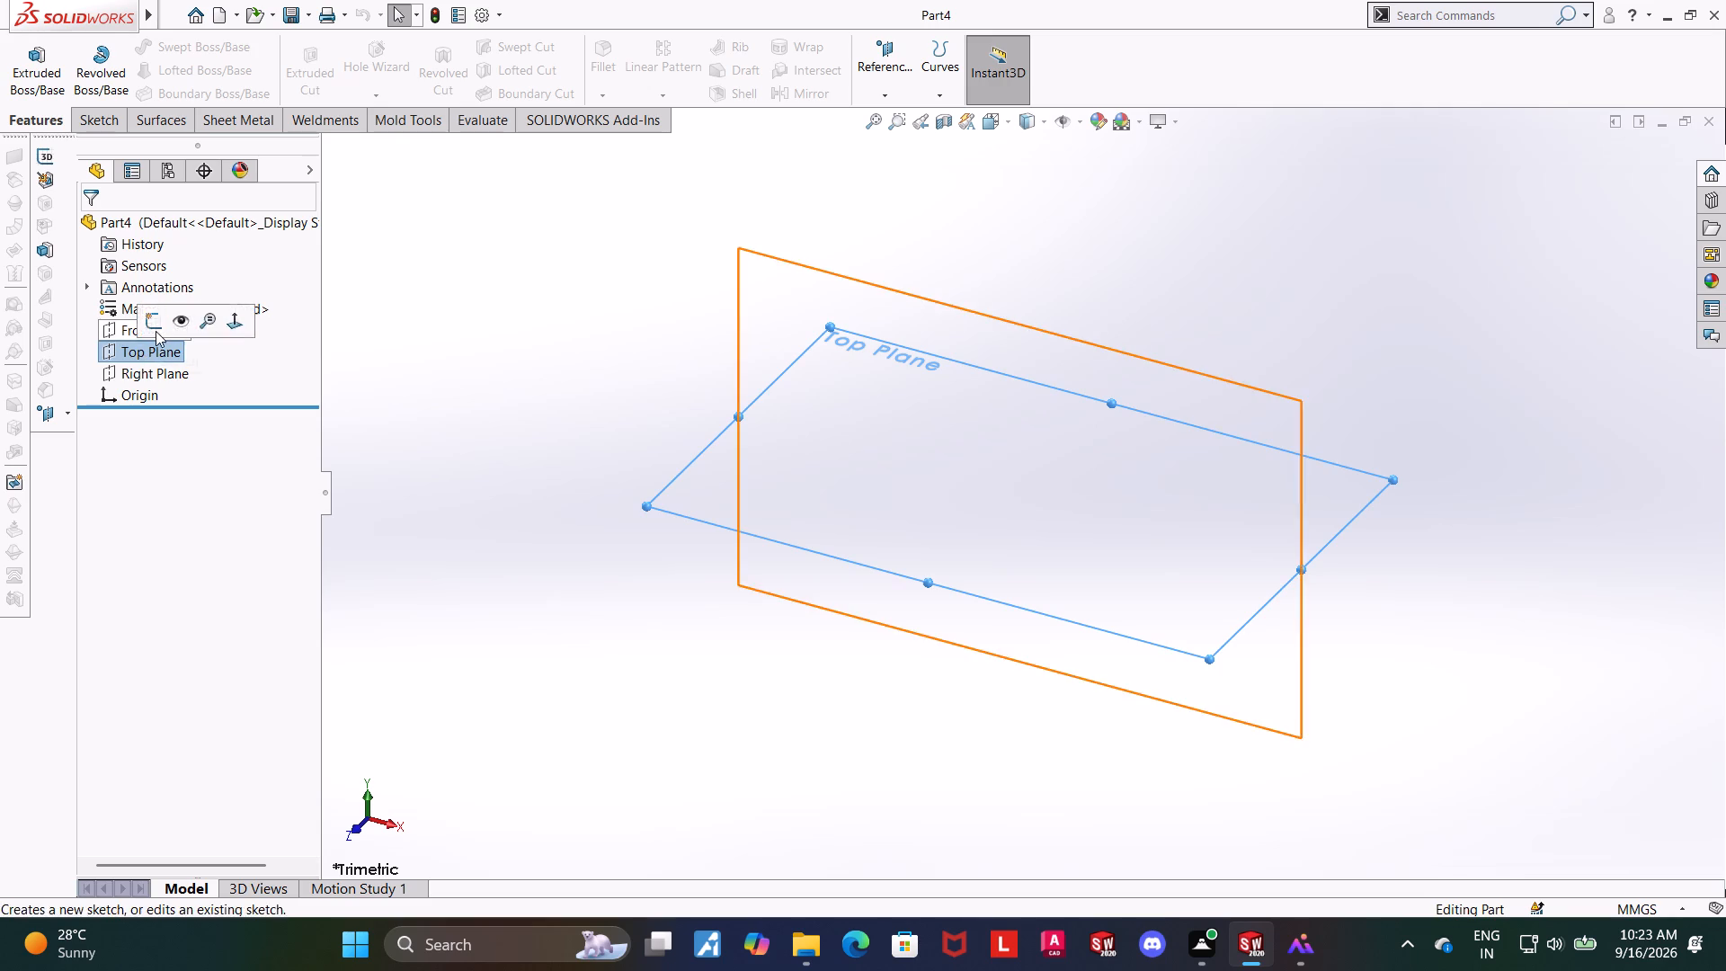
pyautogui.click(156, 331)
pyautogui.click(203, 40)
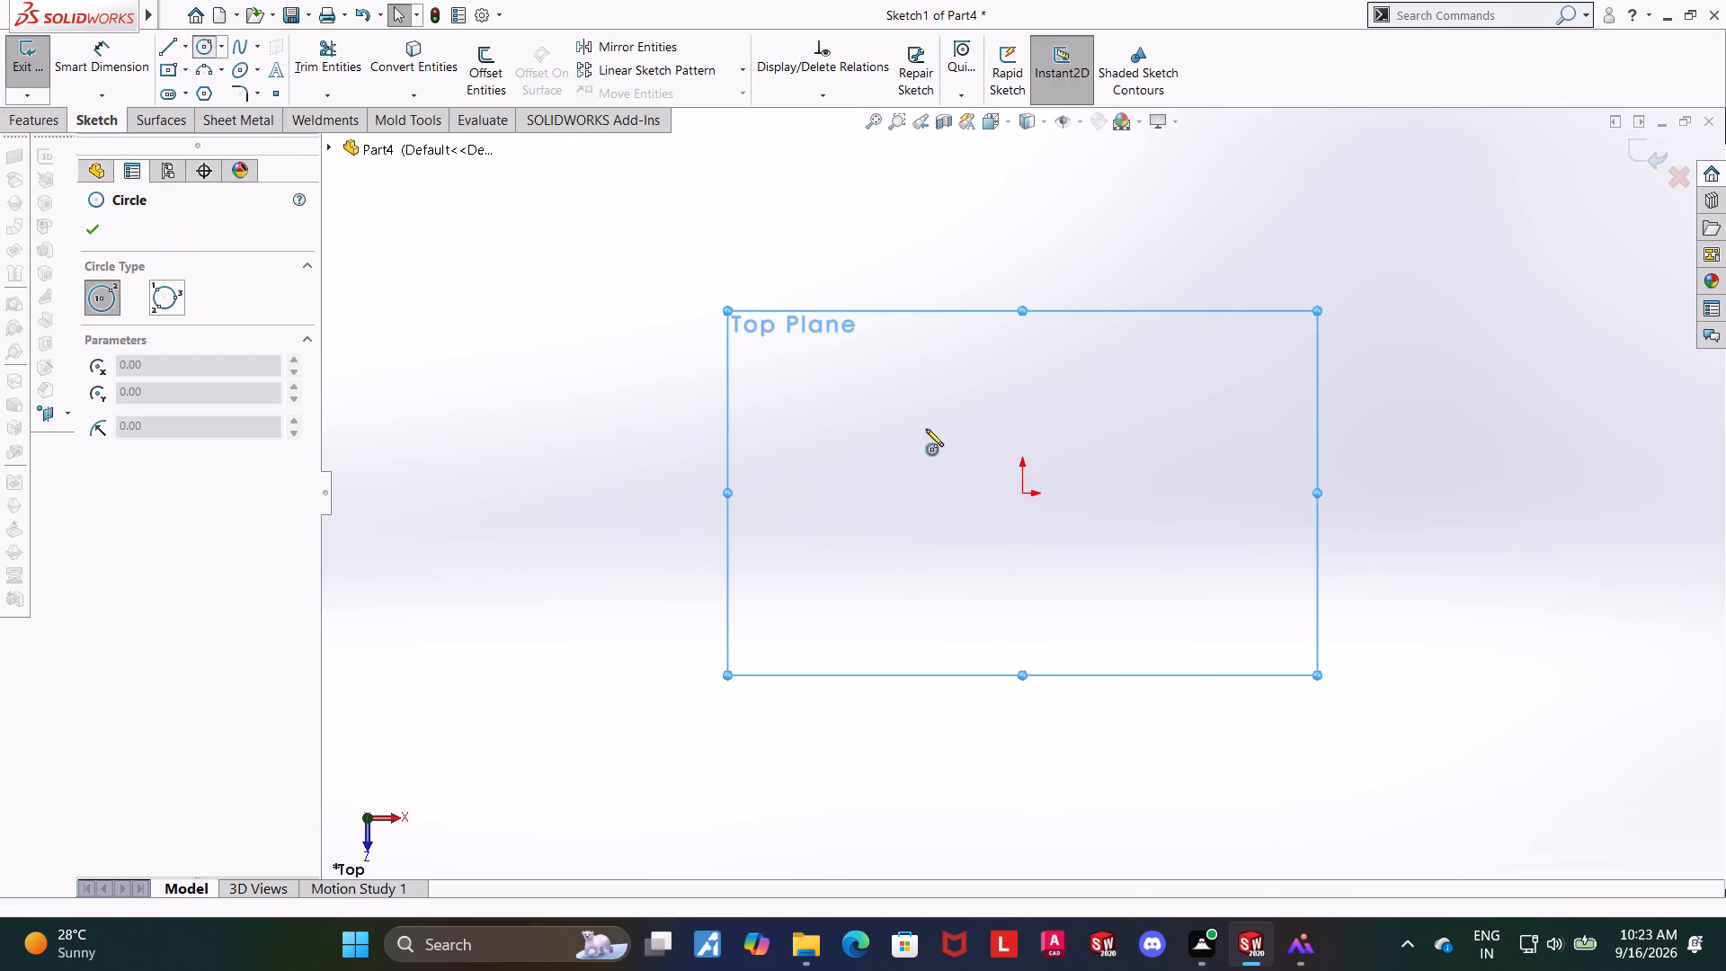
pyautogui.click(1020, 489)
pyautogui.click(1175, 414)
pyautogui.press('Escape')
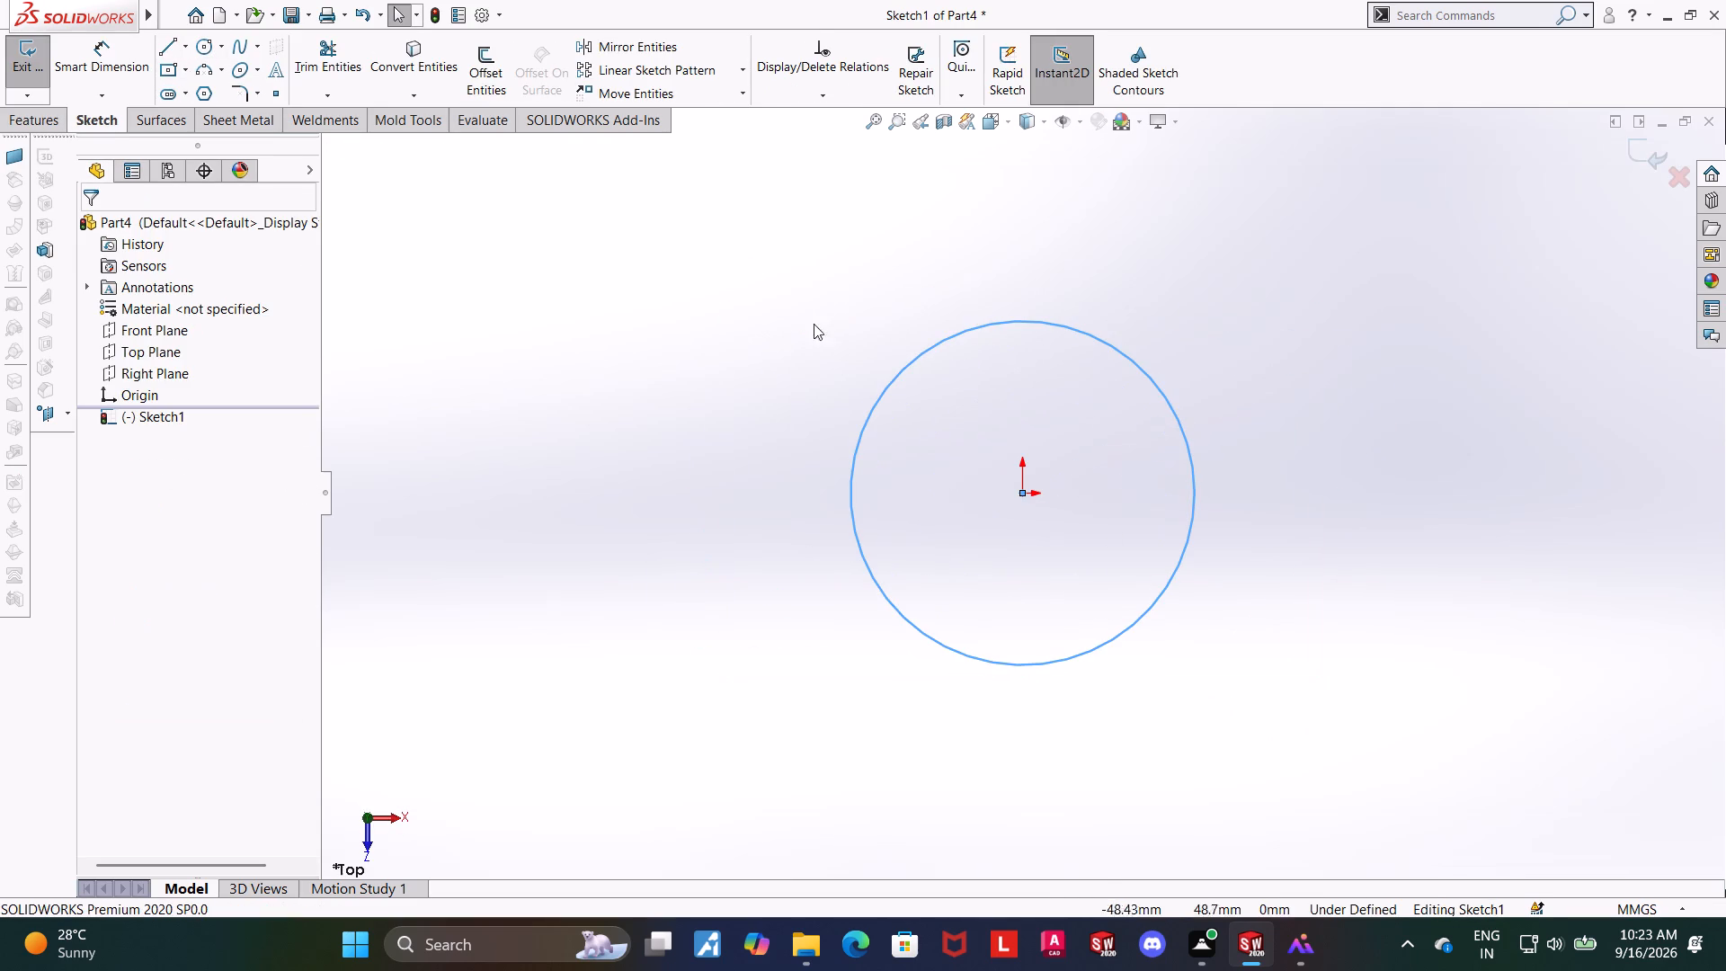
pyautogui.click(198, 42)
pyautogui.click(1025, 492)
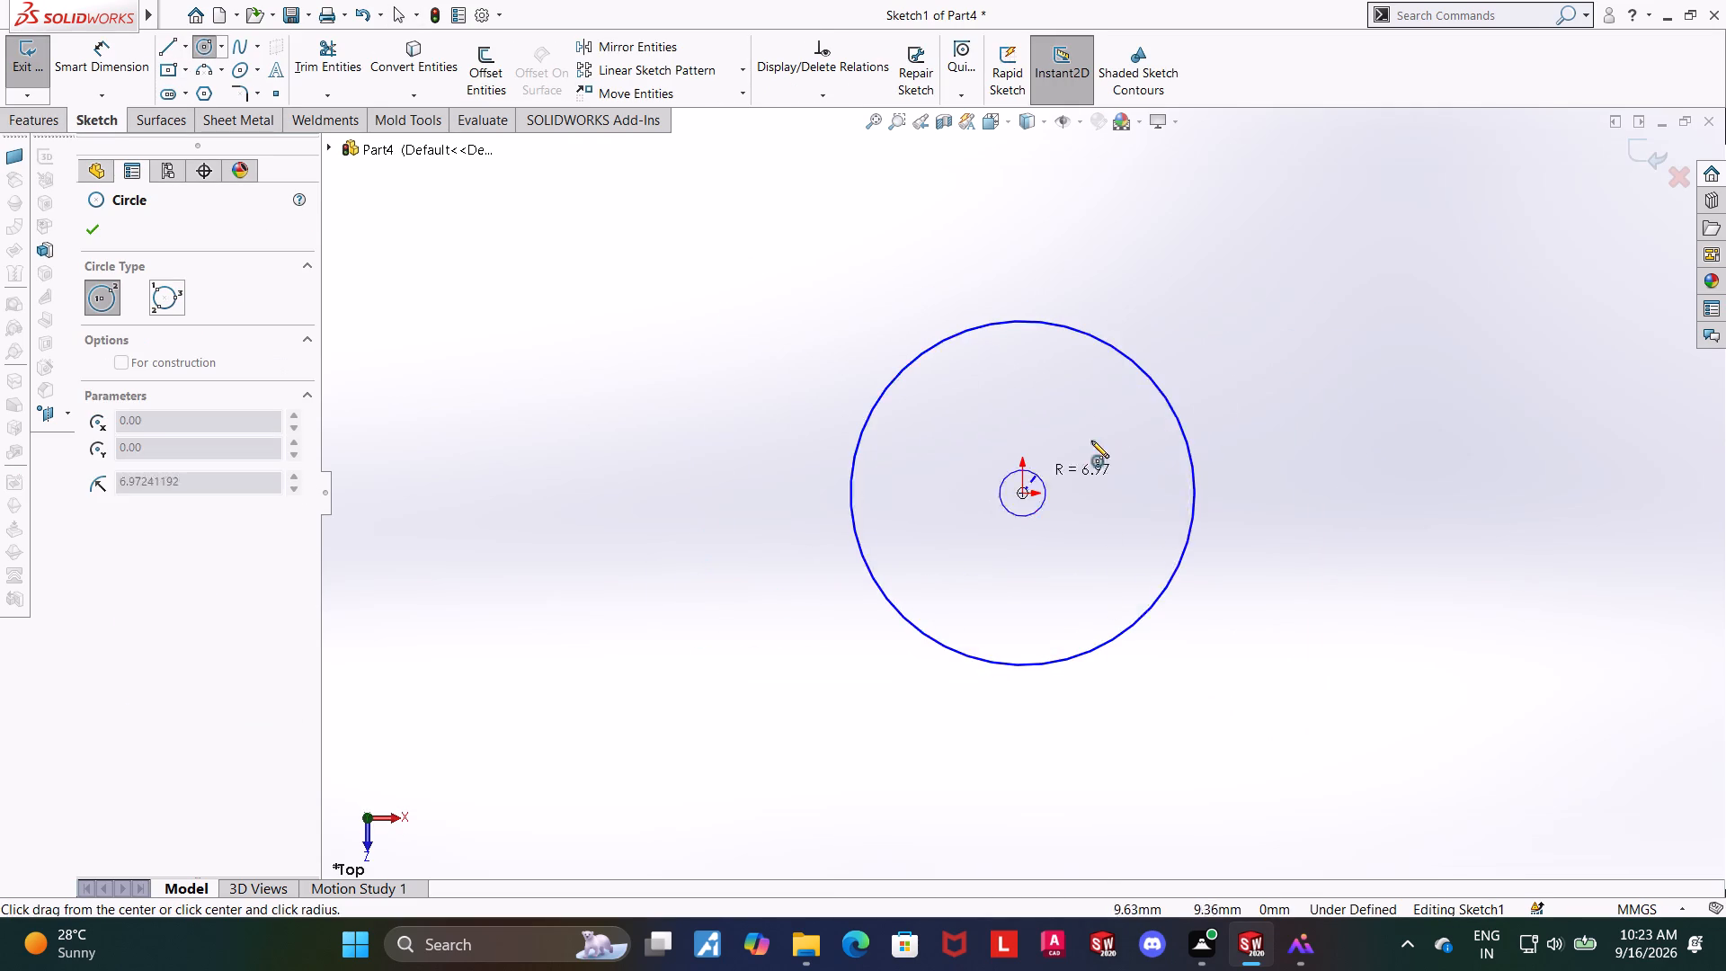
pyautogui.click(1109, 422)
pyautogui.press('Escape')
pyautogui.press('Escape')
# Dimension the outer circle's diameter as 10 mm.
pyautogui.click(124, 60)
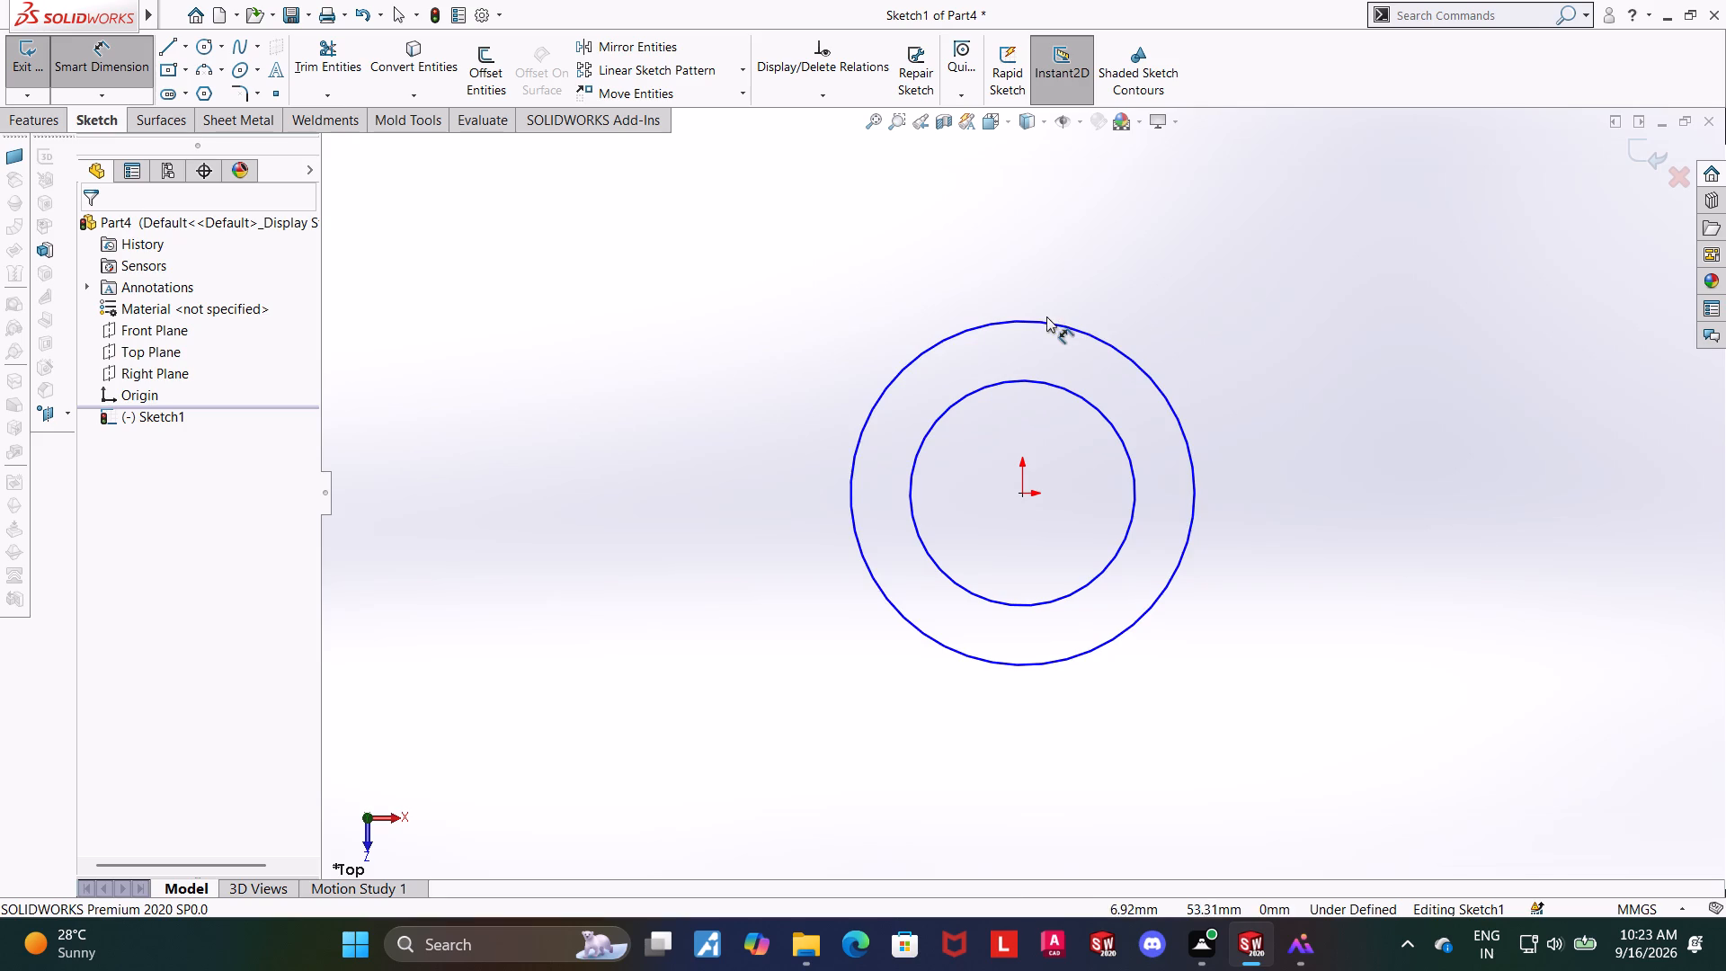
pyautogui.click(1045, 323)
pyautogui.click(1063, 295)
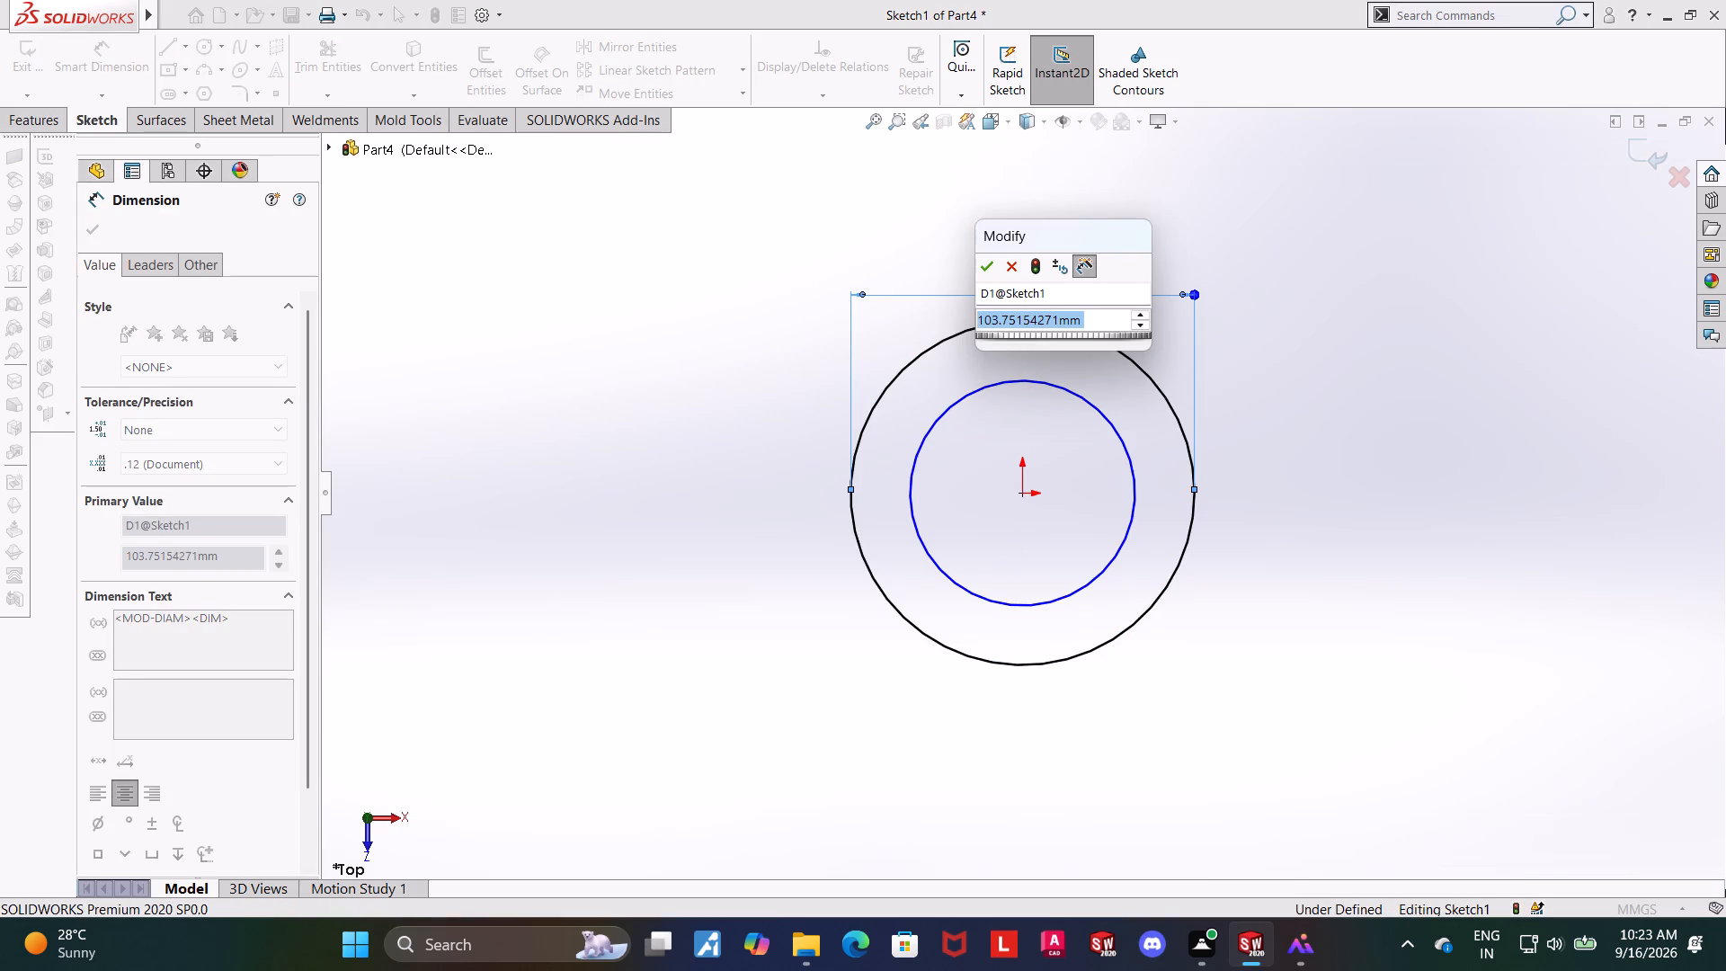
pyautogui.write('10')
pyautogui.press('Return')
pyautogui.press('Escape')
pyautogui.press('Escape')
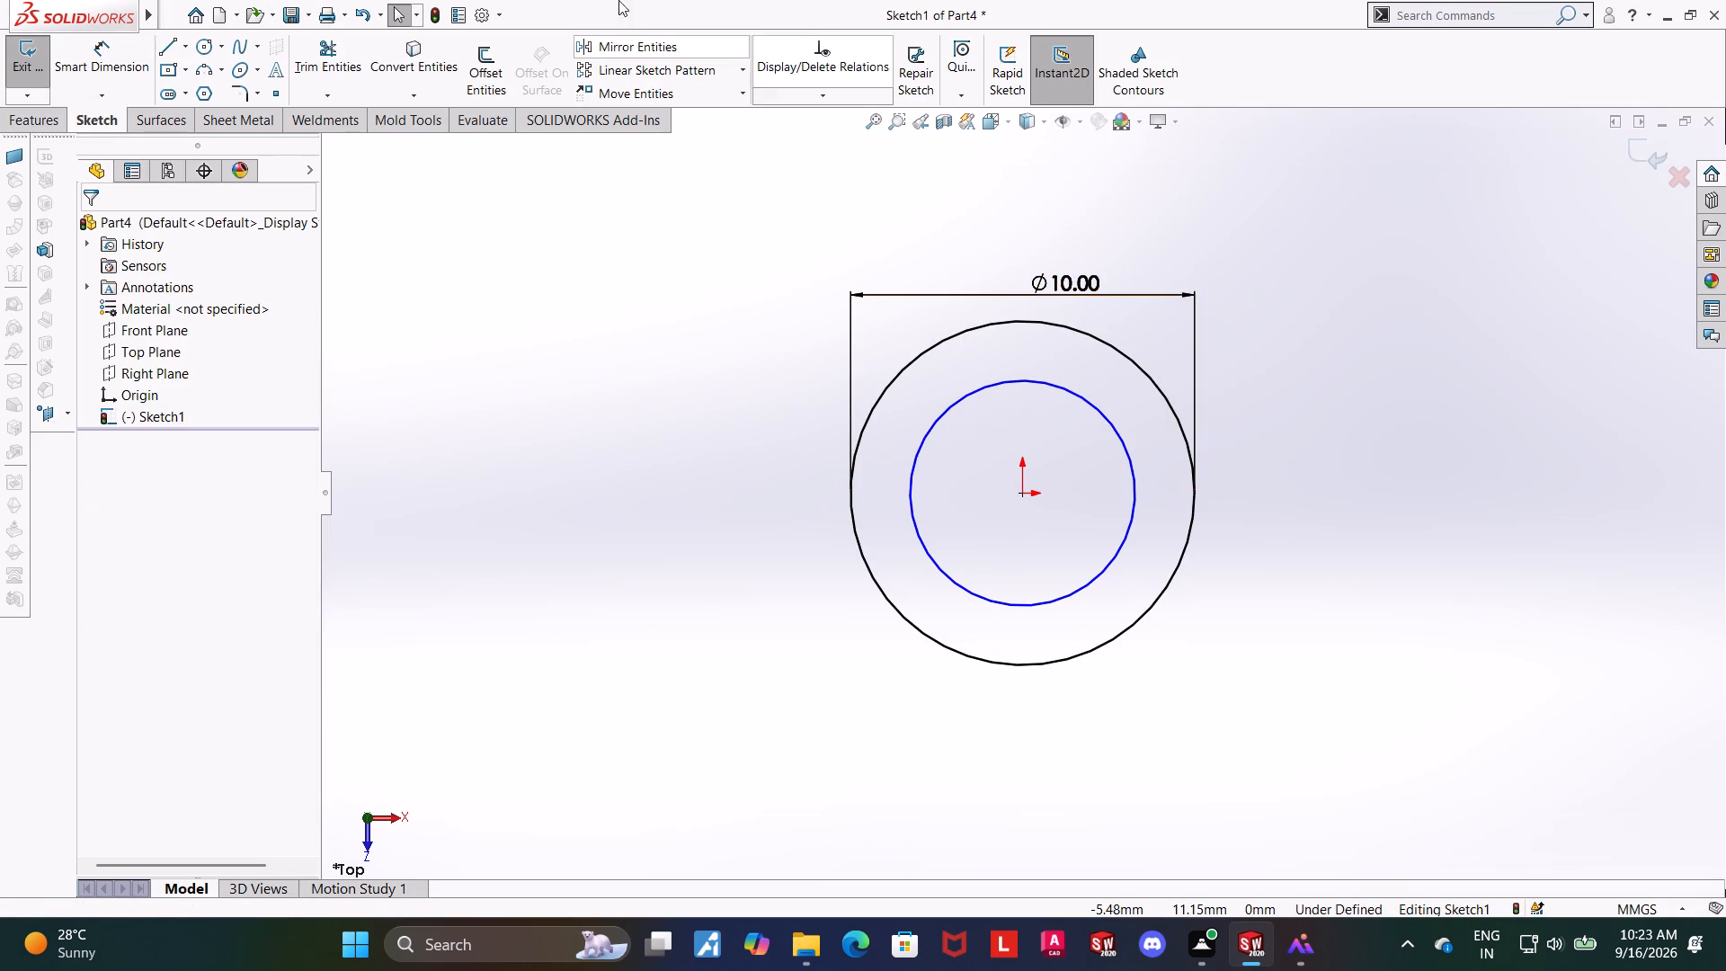
# Dimension the inner circle's diameter as 5 mm and exit the sketch.
pyautogui.click(135, 51)
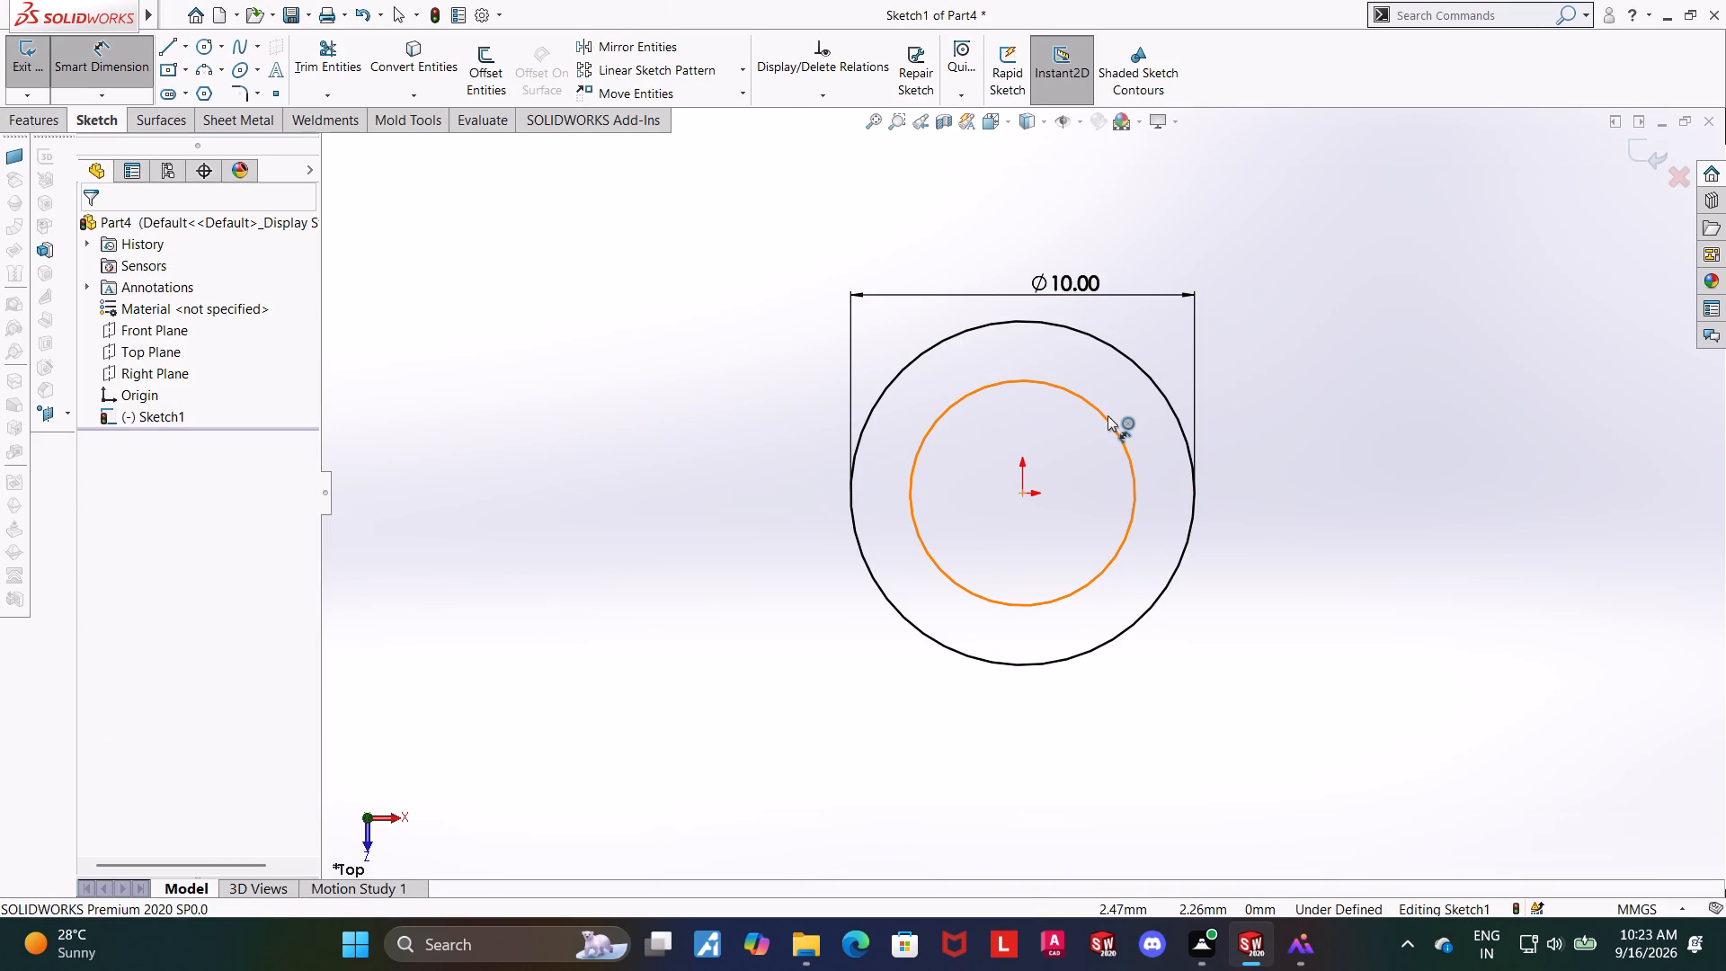
pyautogui.click(1108, 415)
pyautogui.click(1119, 404)
pyautogui.press('5')
pyautogui.press('Return')
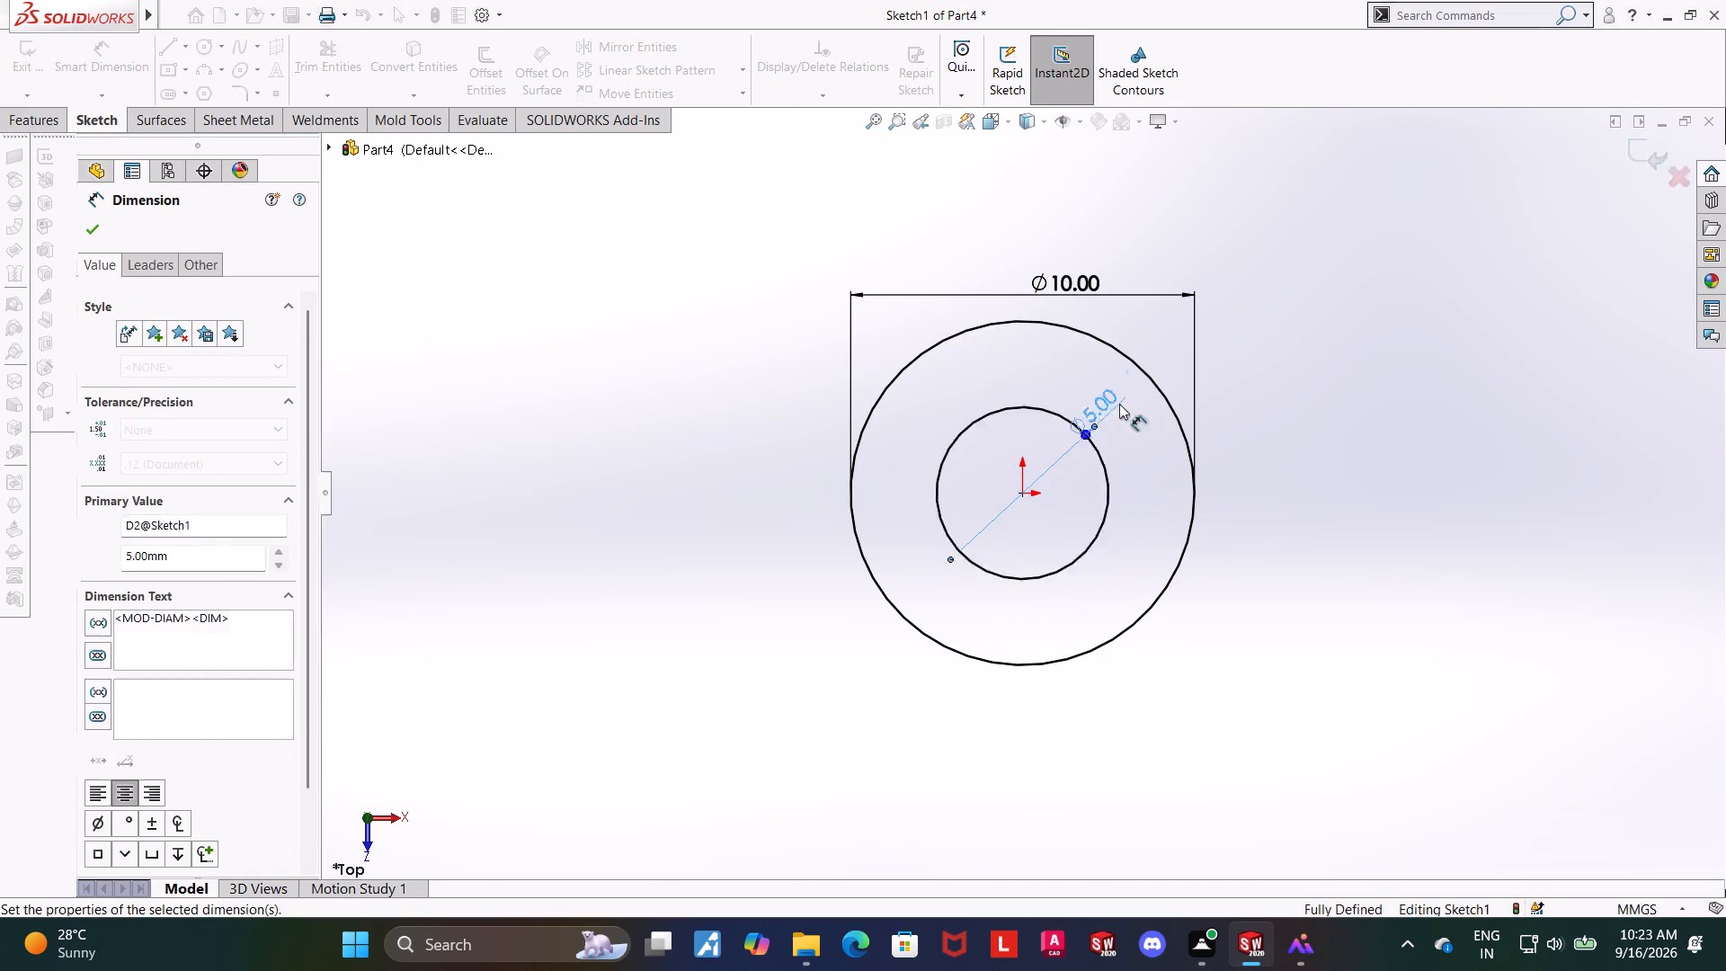
pyautogui.press('Escape')
pyautogui.press('Escape')
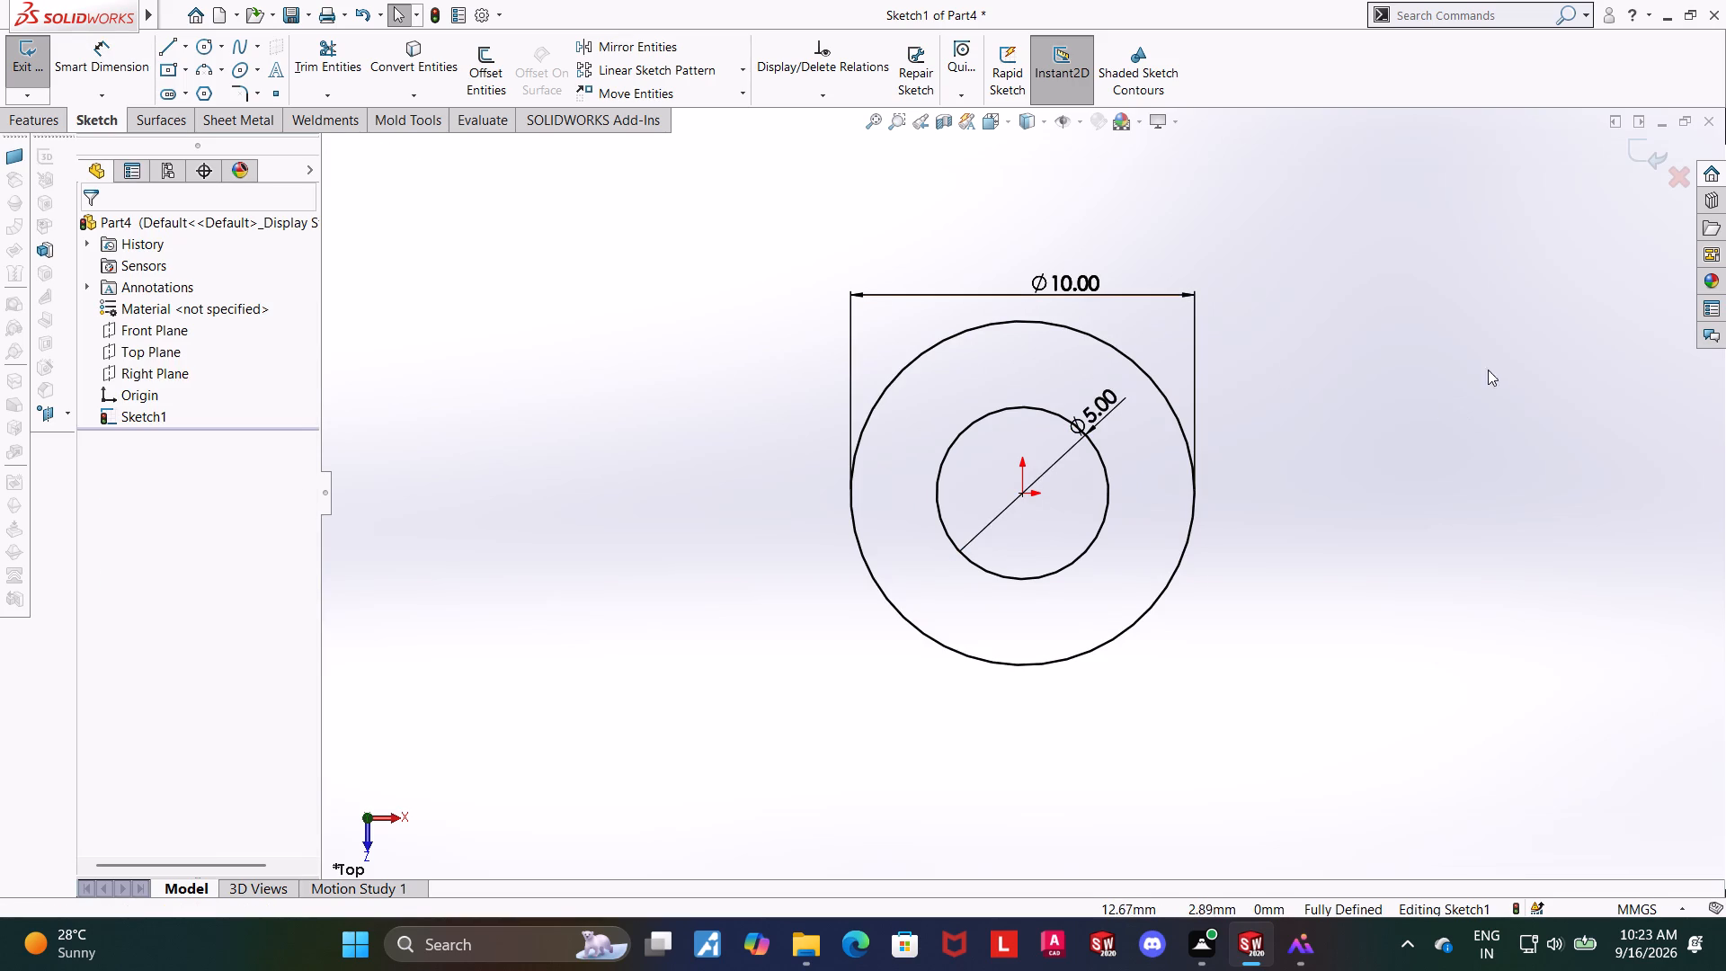
pyautogui.click(1643, 155)
# Extrude the ring between the two circles 4 mm with a Blind boss extrude.
pyautogui.moveTo(1354, 568); pyautogui.dragTo(1356, 493, button='middle')
pyautogui.moveTo(1356, 486); pyautogui.dragTo(1352, 470, button='middle')
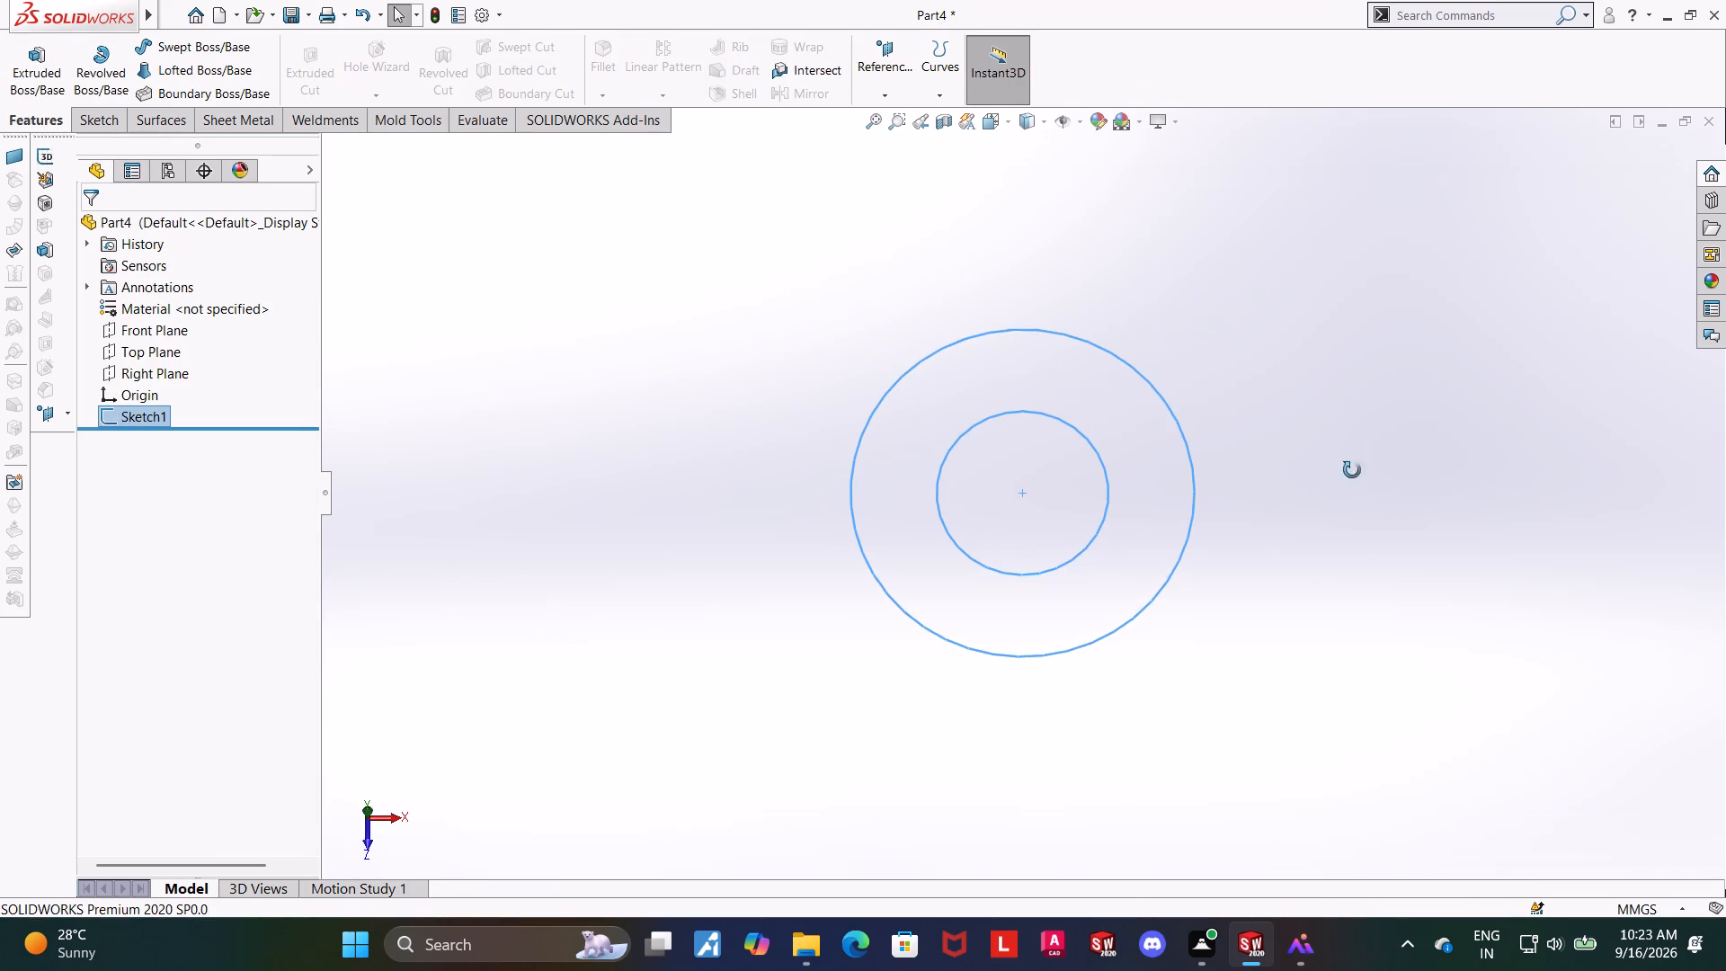
pyautogui.moveTo(1352, 470); pyautogui.dragTo(1334, 371, button='middle')
pyautogui.click(56, 56)
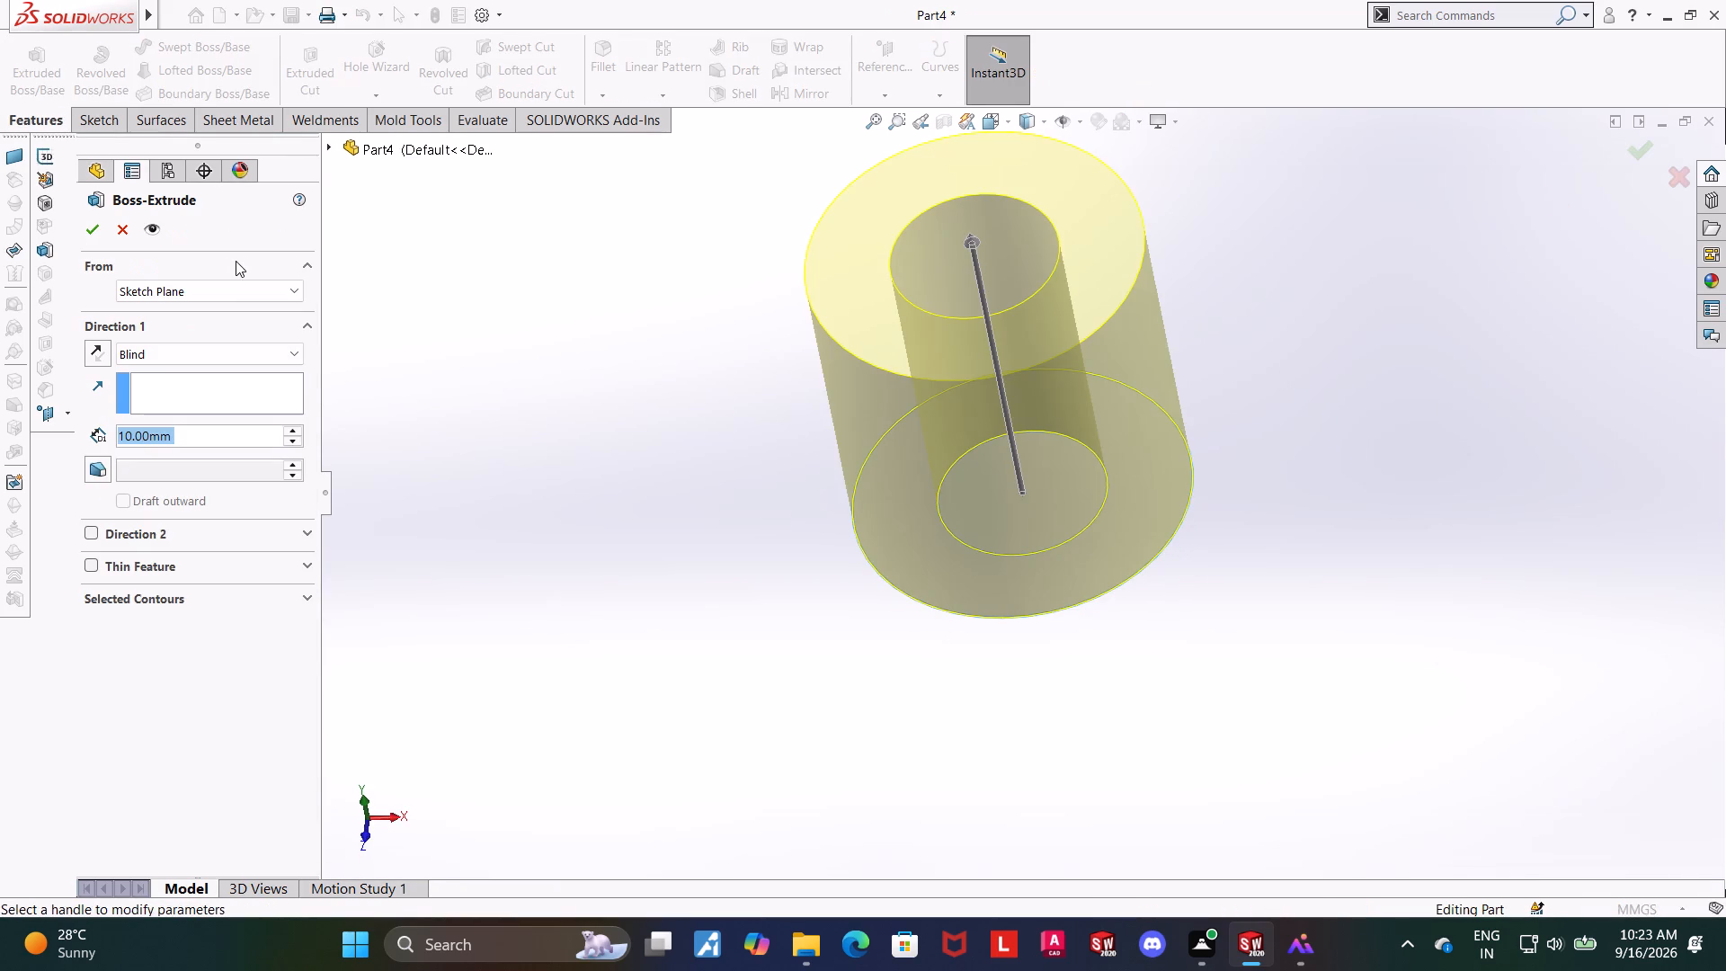
pyautogui.press('4')
pyautogui.press('Return')
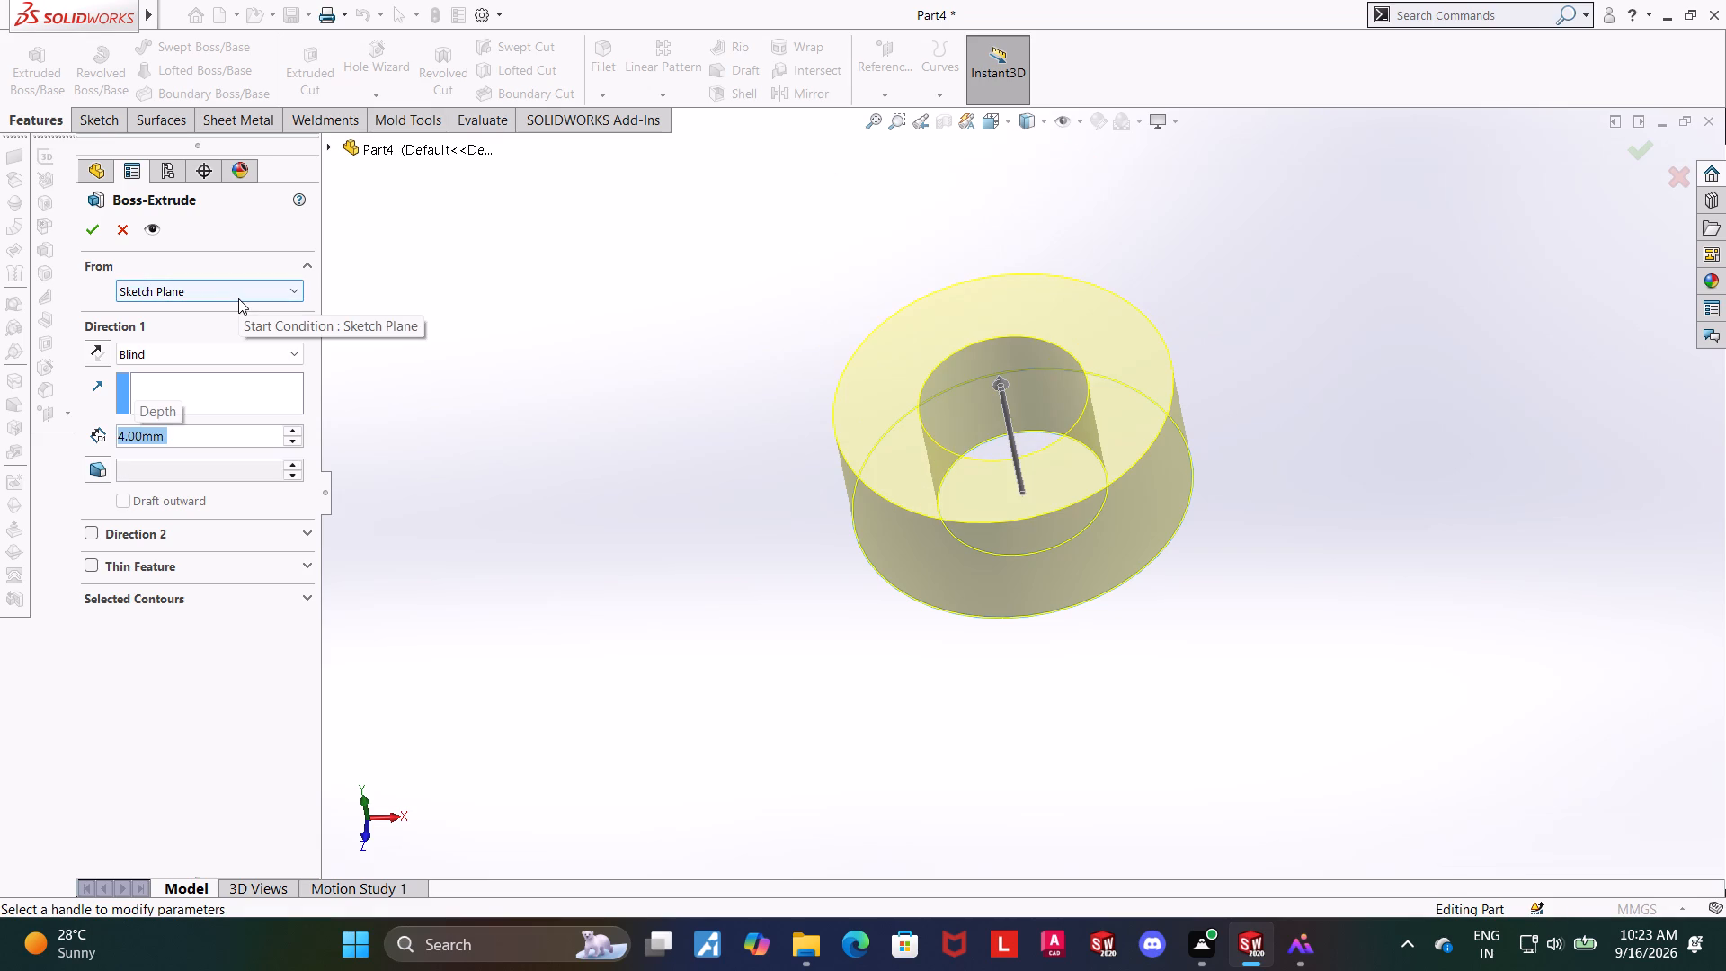
pyautogui.click(94, 232)
pyautogui.click(581, 454)
# Start a reference plane parallel to the Right Plane with an offset distance of 2 mm.
pyautogui.moveTo(1232, 592); pyautogui.dragTo(1002, 666, button='middle')
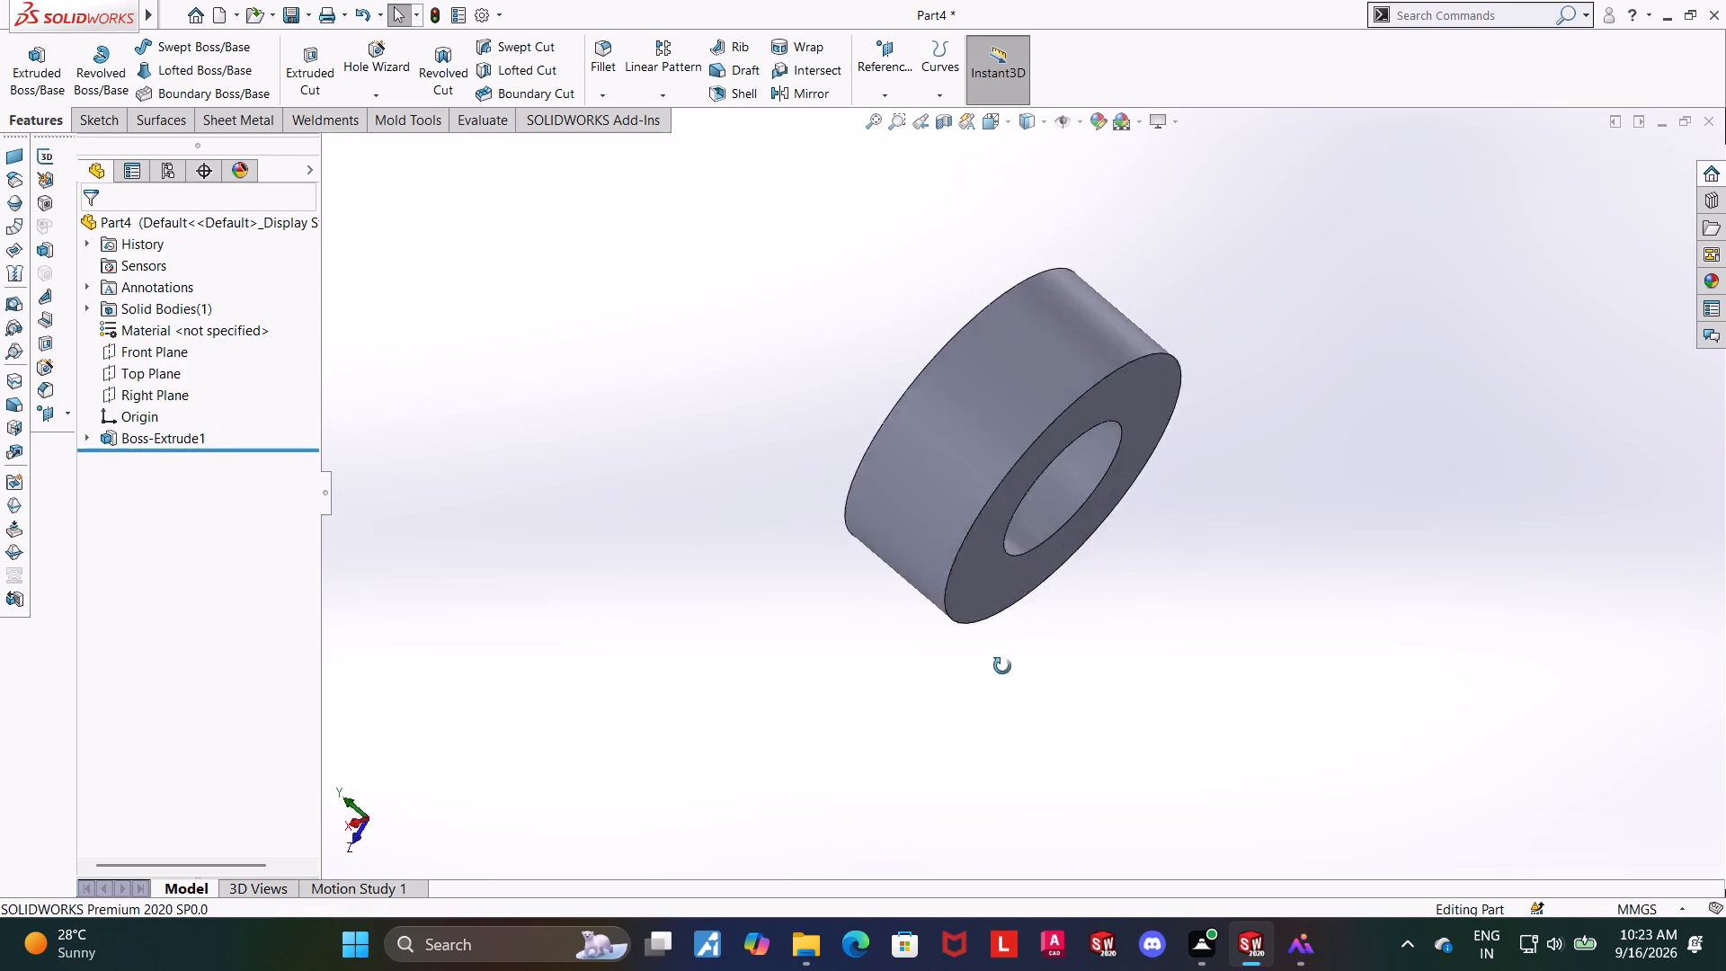
pyautogui.moveTo(1002, 666); pyautogui.dragTo(1135, 485, button='middle')
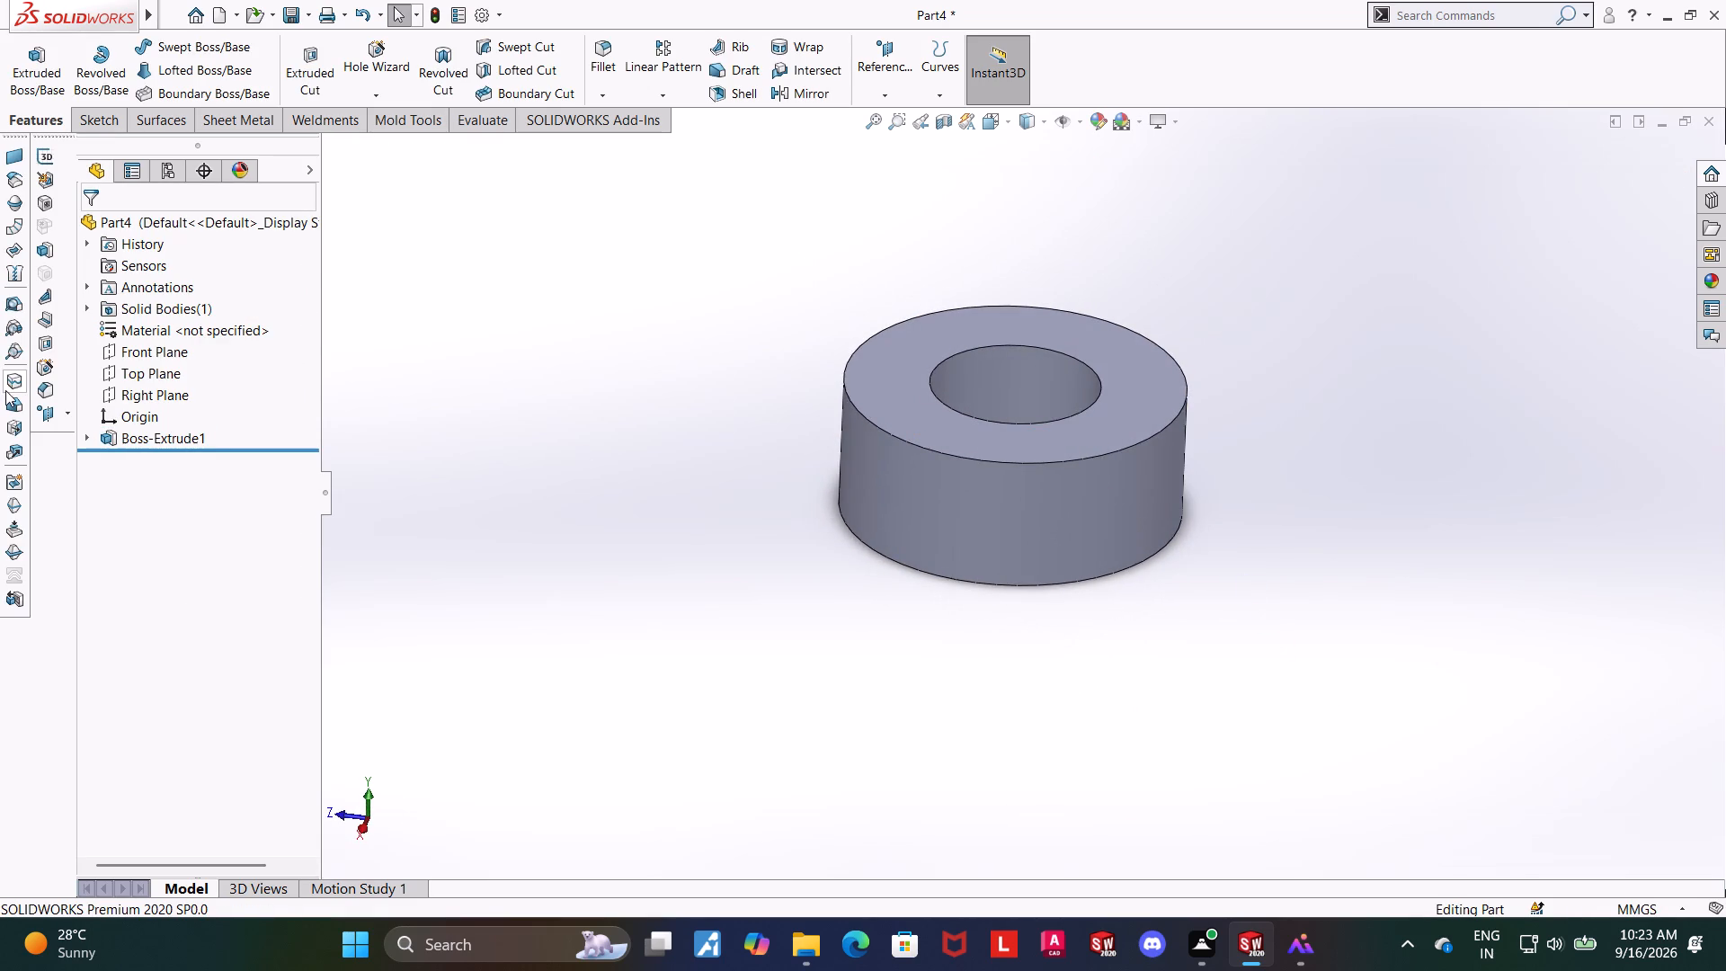
pyautogui.moveTo(660, 593); pyautogui.dragTo(658, 545, button='middle')
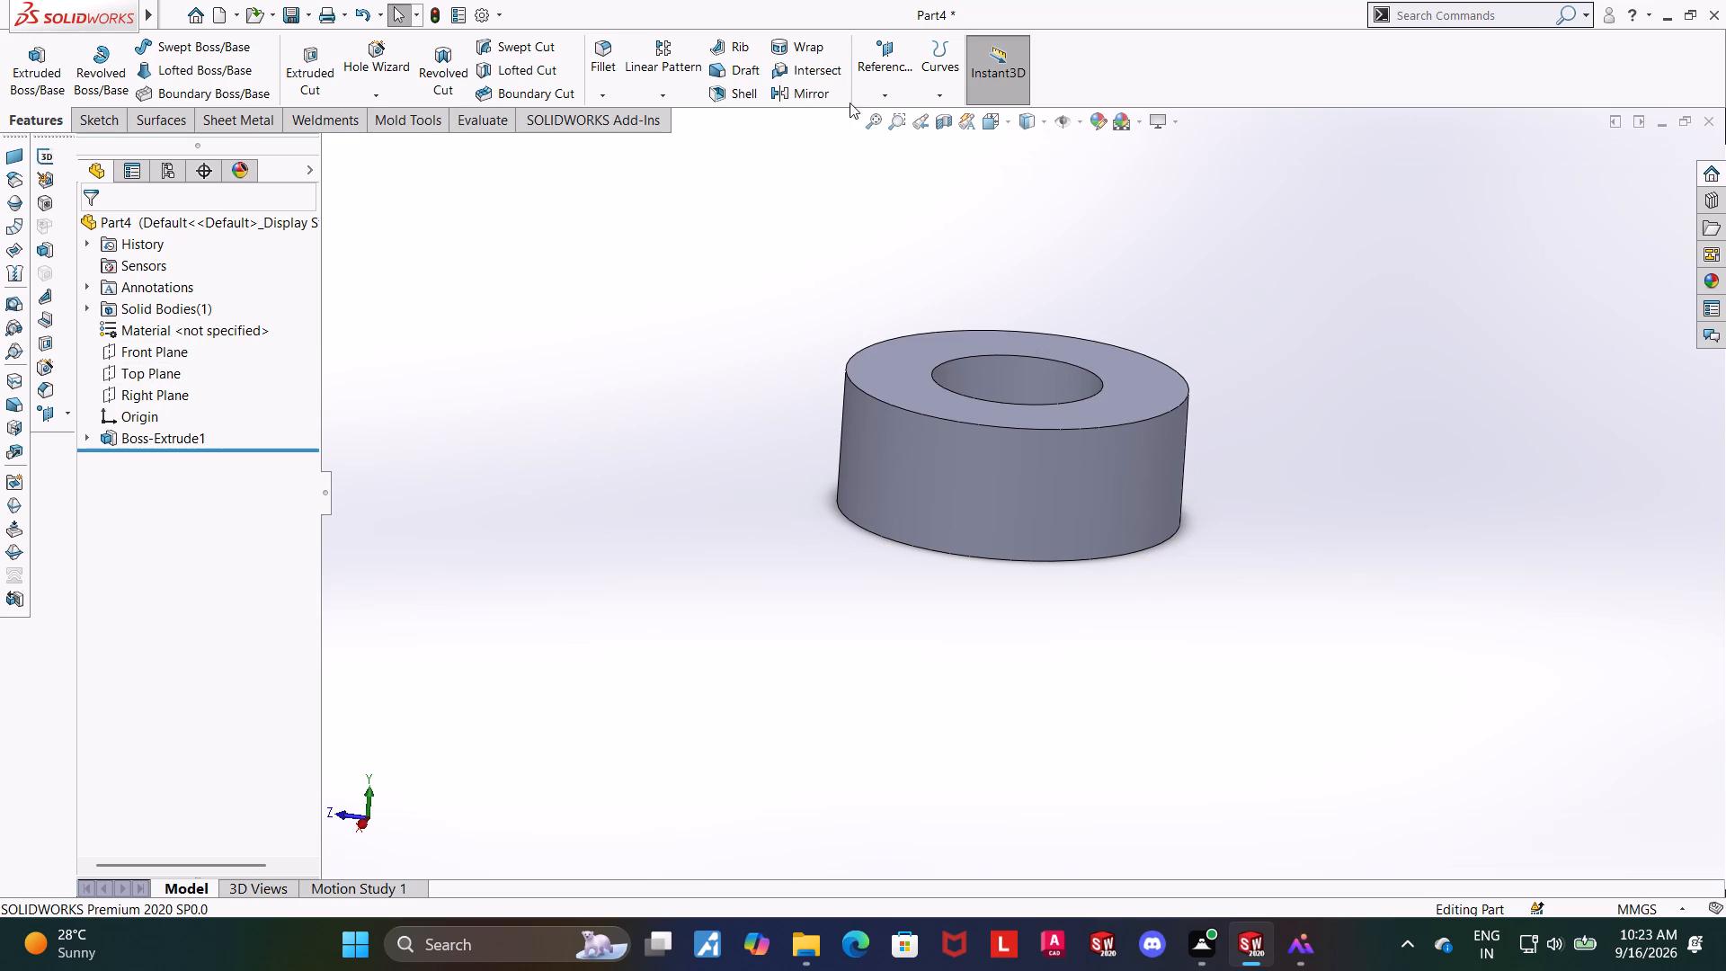
pyautogui.click(877, 57)
pyautogui.click(883, 120)
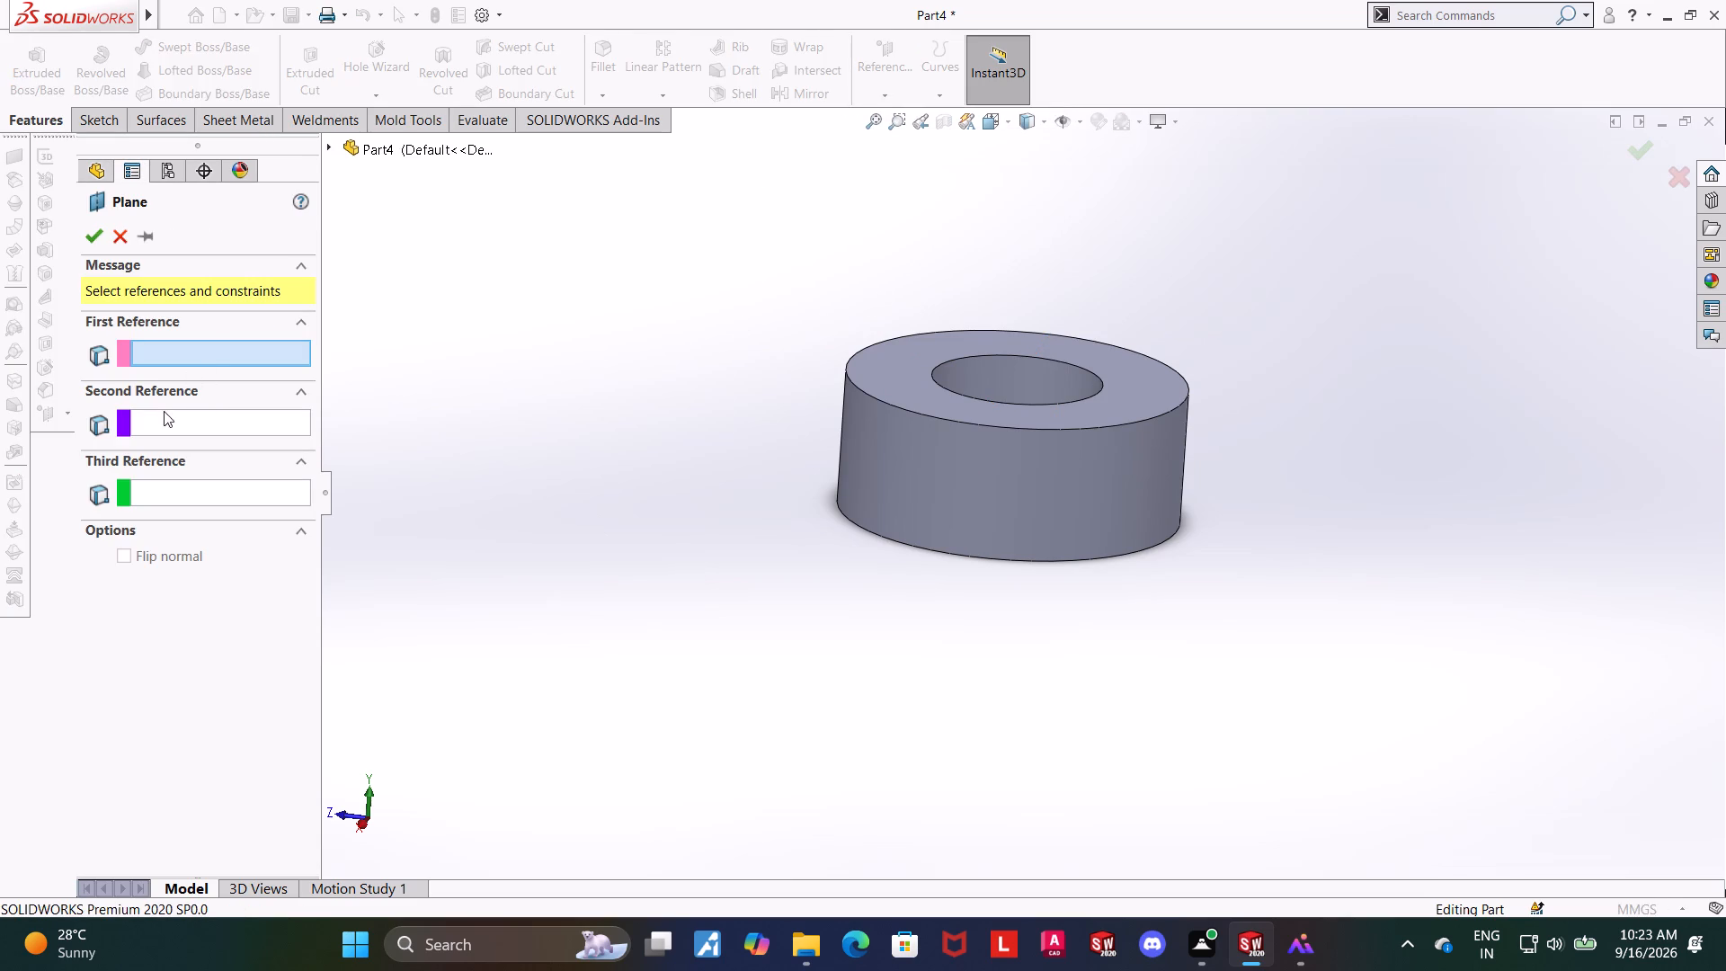
pyautogui.click(328, 146)
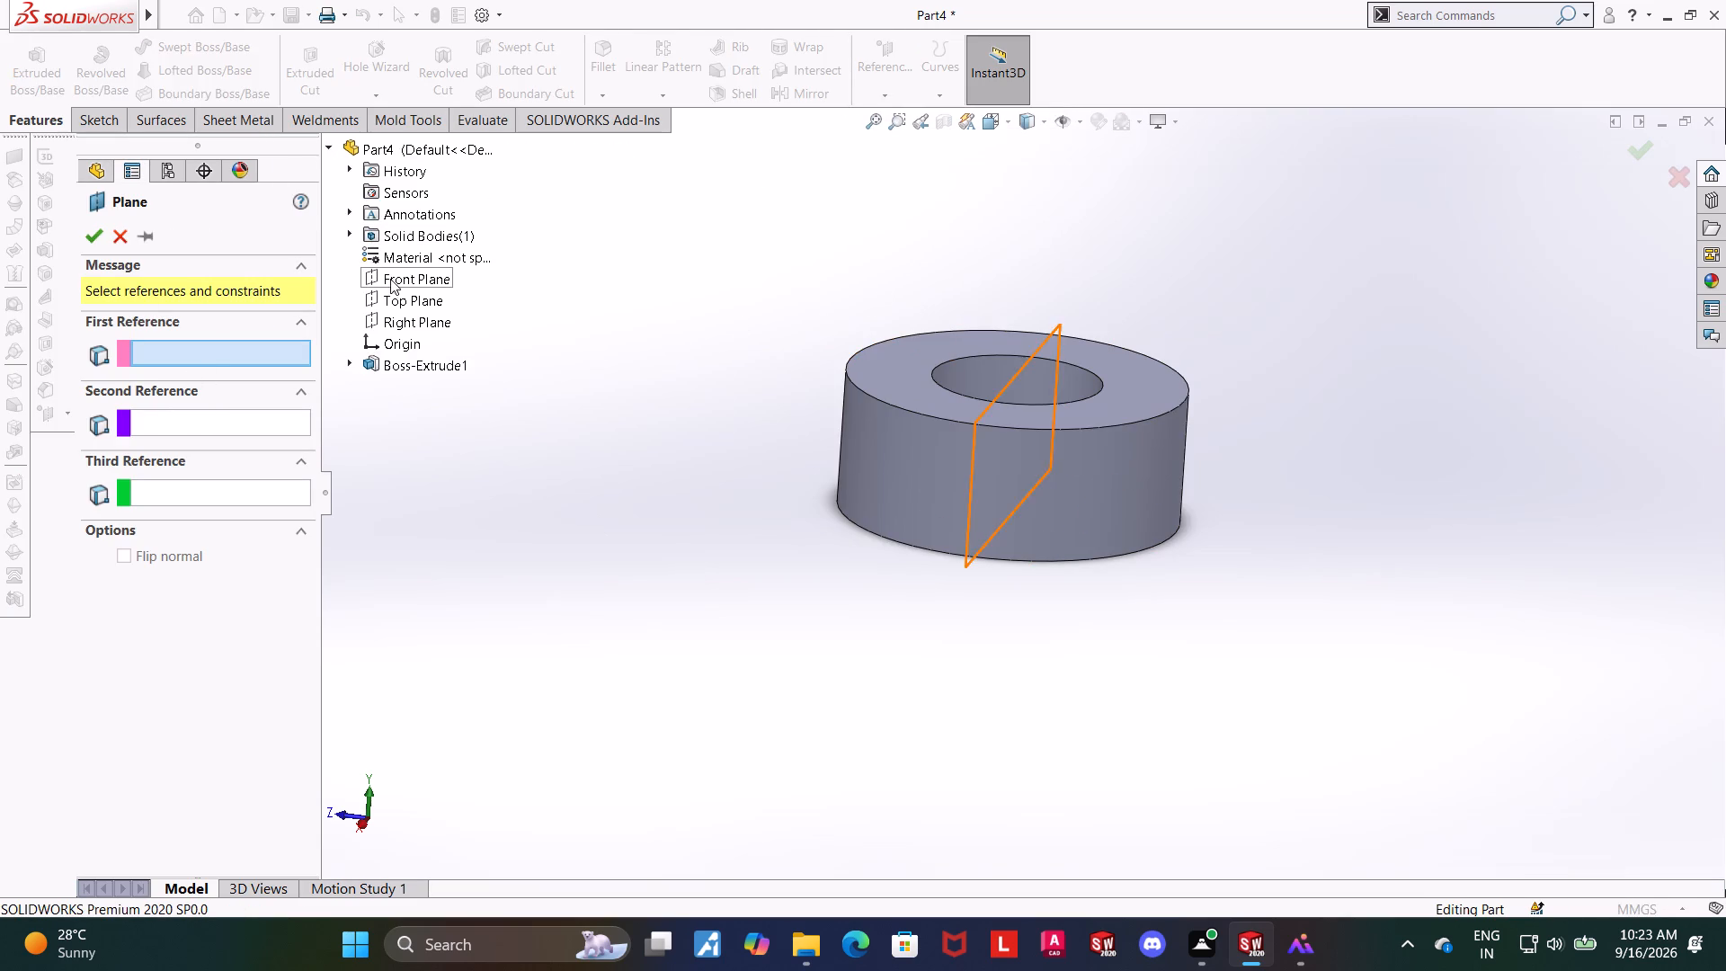
pyautogui.click(401, 318)
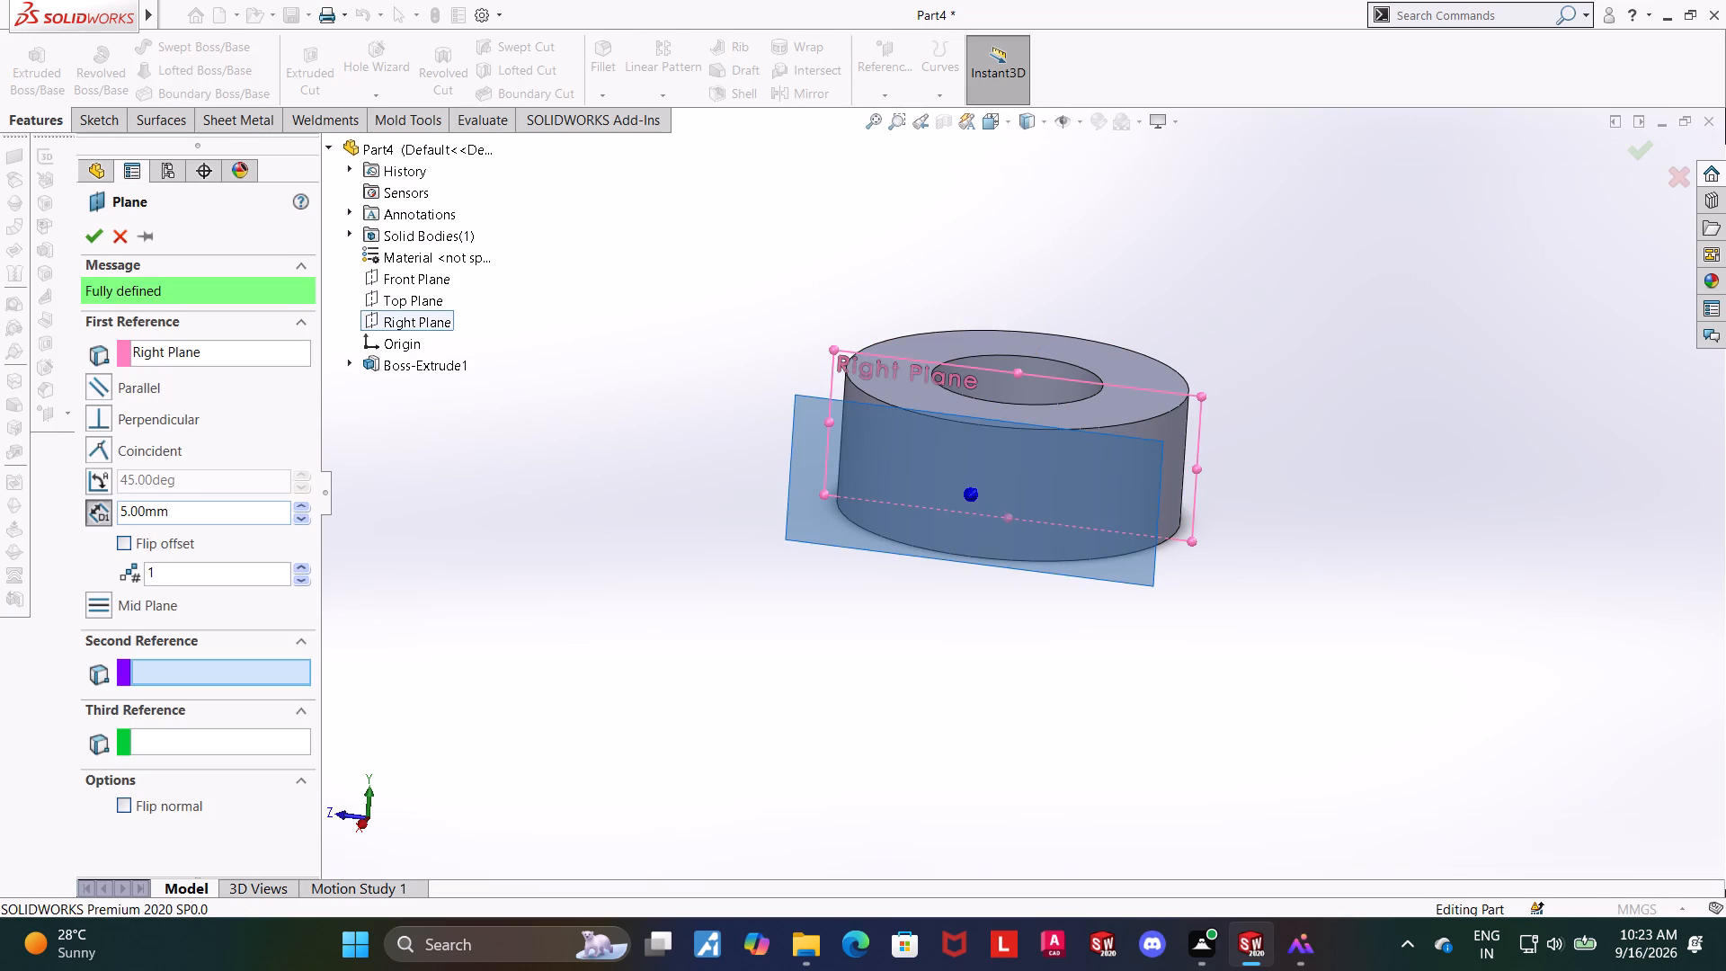
pyautogui.moveTo(510, 604); pyautogui.dragTo(650, 745, button='middle')
pyautogui.moveTo(215, 513); pyautogui.dragTo(204, 512)
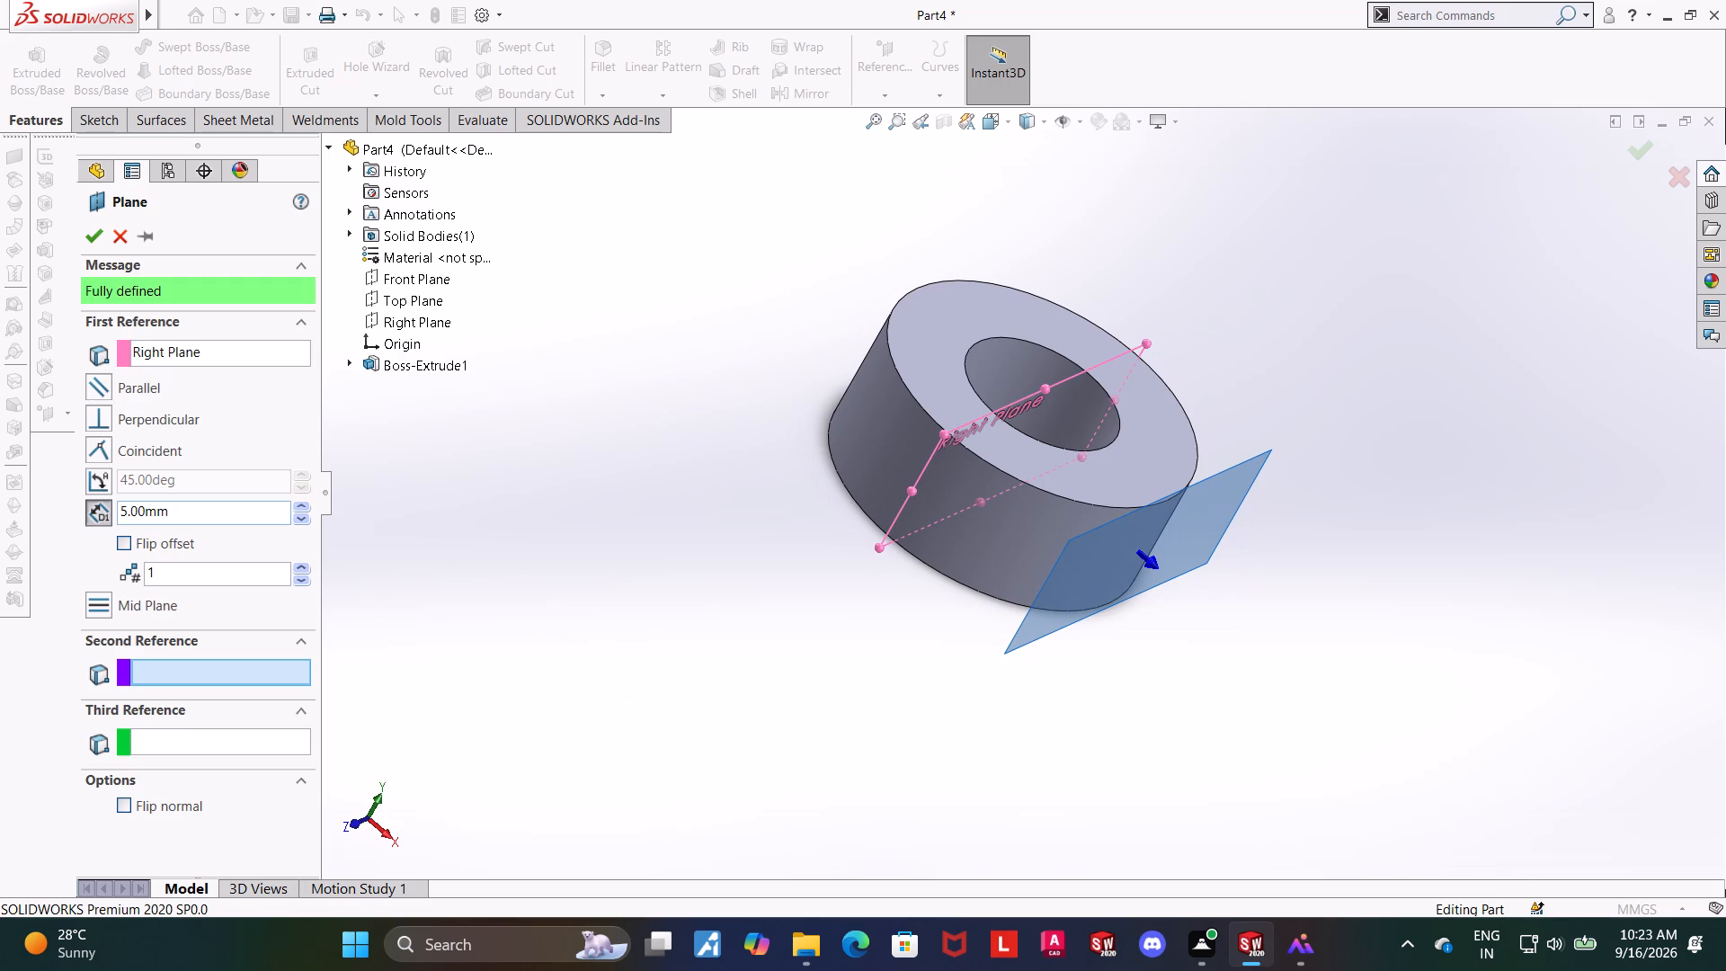
pyautogui.moveTo(204, 512); pyautogui.dragTo(100, 509)
pyautogui.press('2')
pyautogui.press('Return')
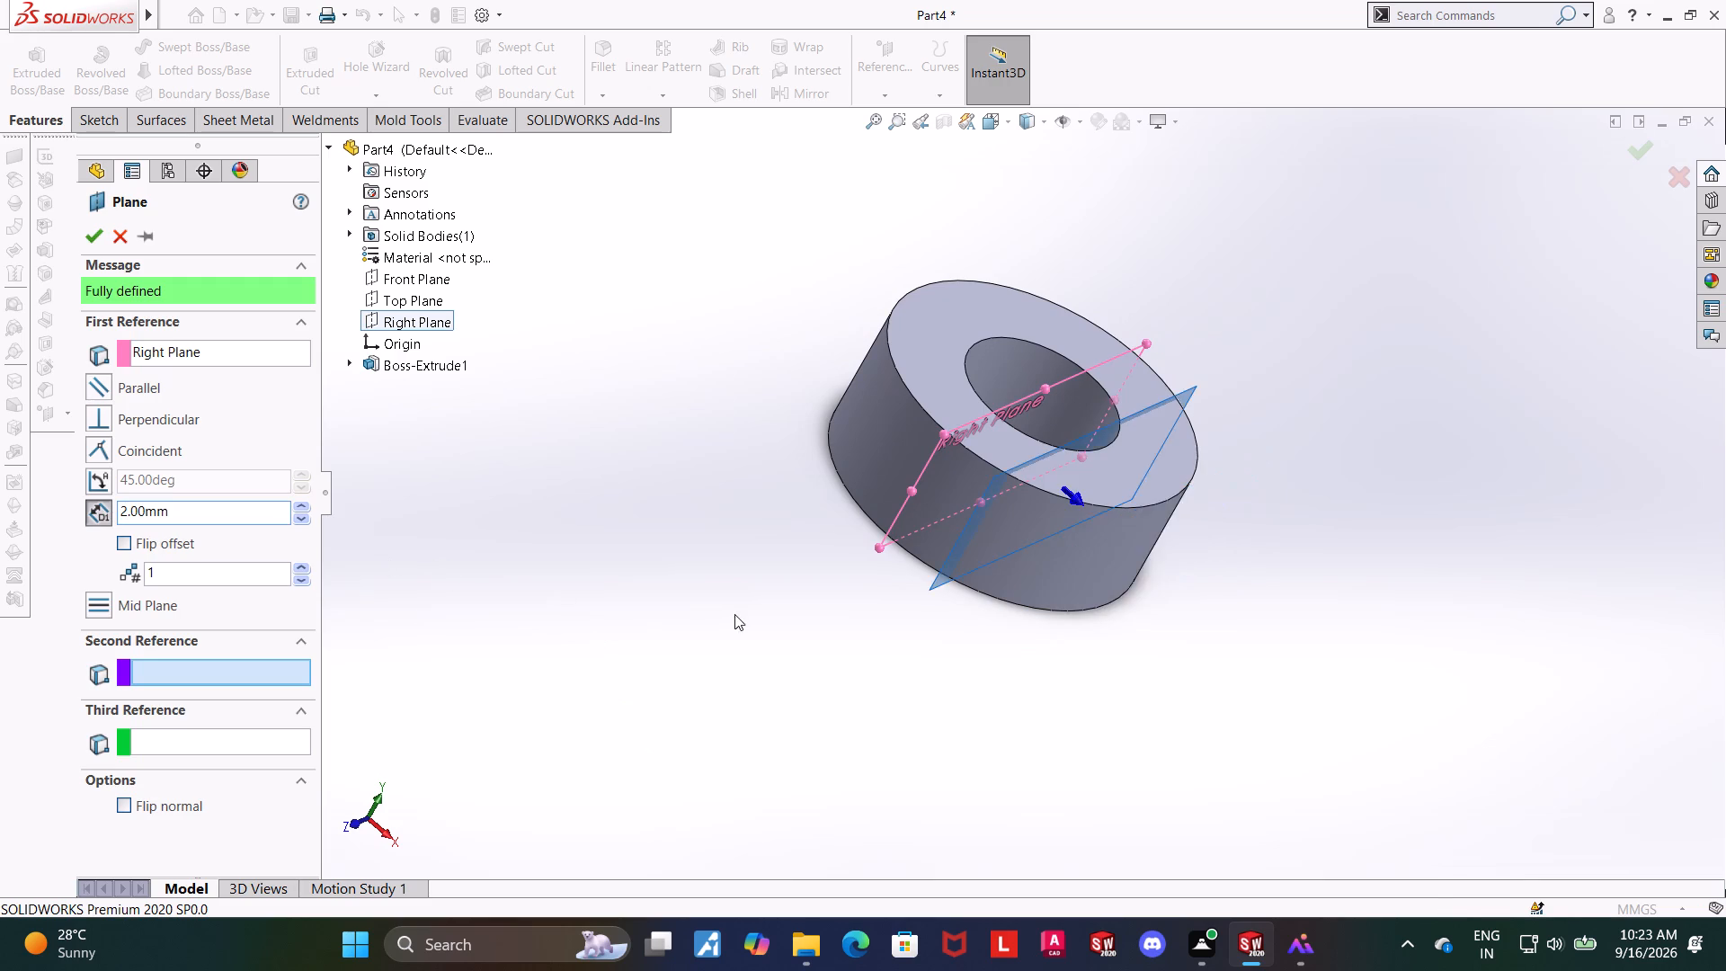
pyautogui.moveTo(736, 614); pyautogui.dragTo(719, 726, button='middle')
pyautogui.scroll(1, 752, 617)
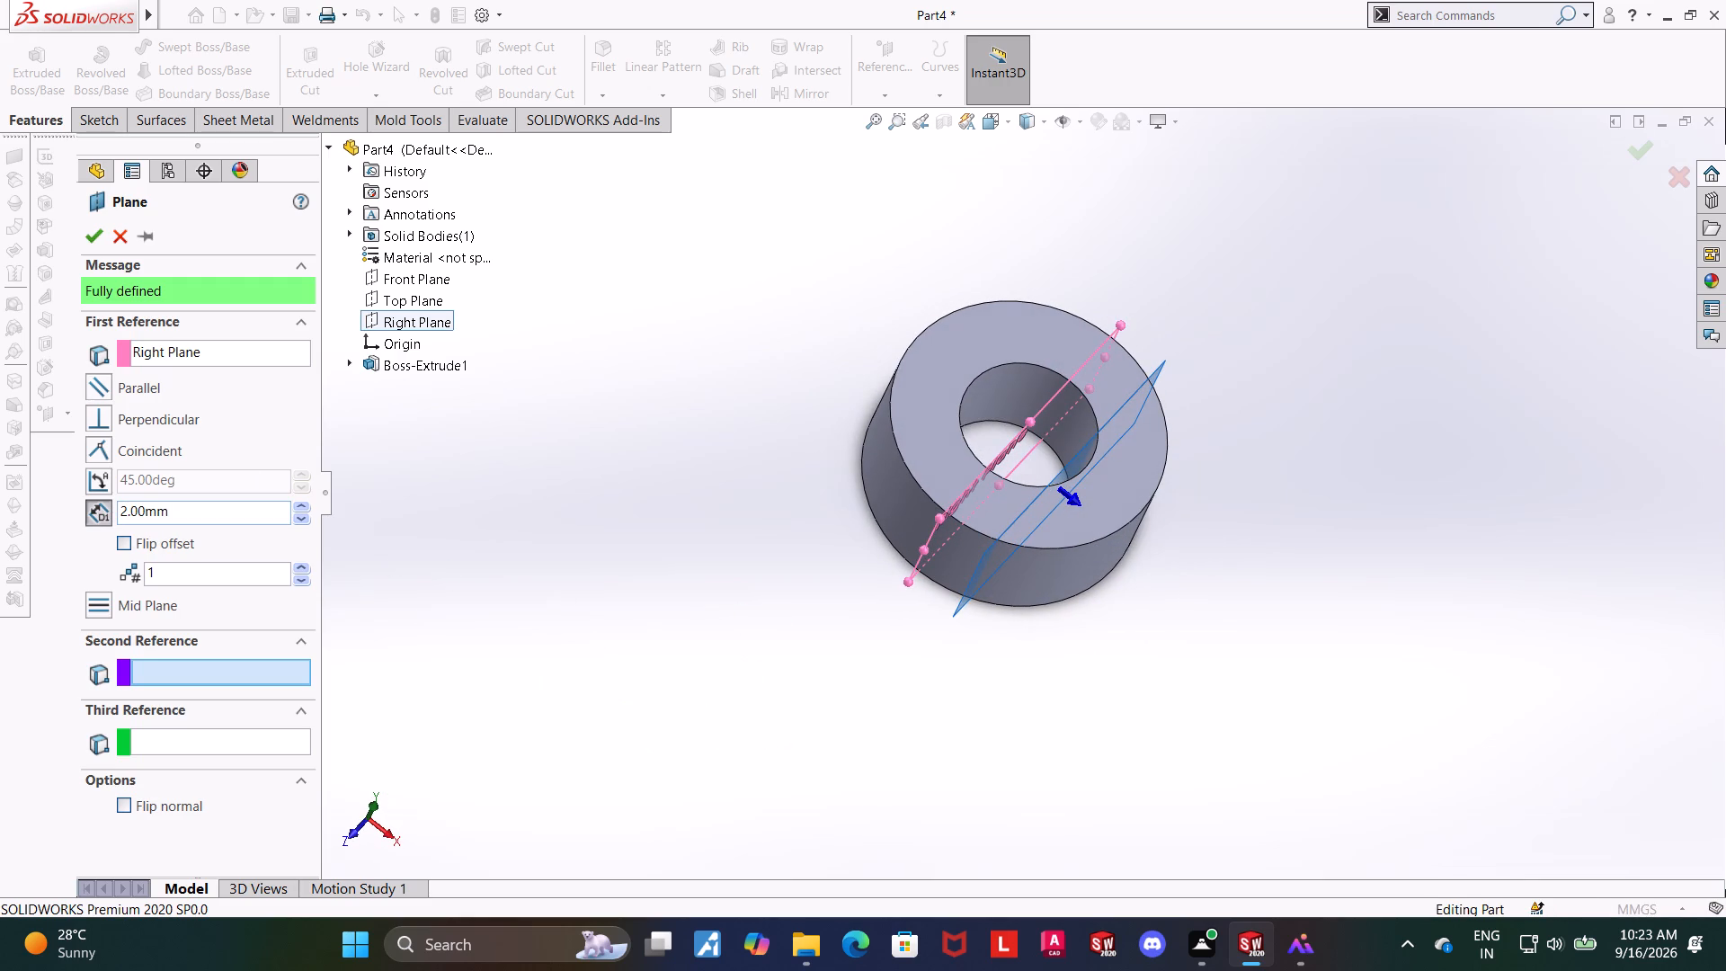
# Set the reference plane's offset from the Right Plane to 5 mm and create the plane at the ring's outer edge.
pyautogui.moveTo(201, 512); pyautogui.dragTo(92, 511)
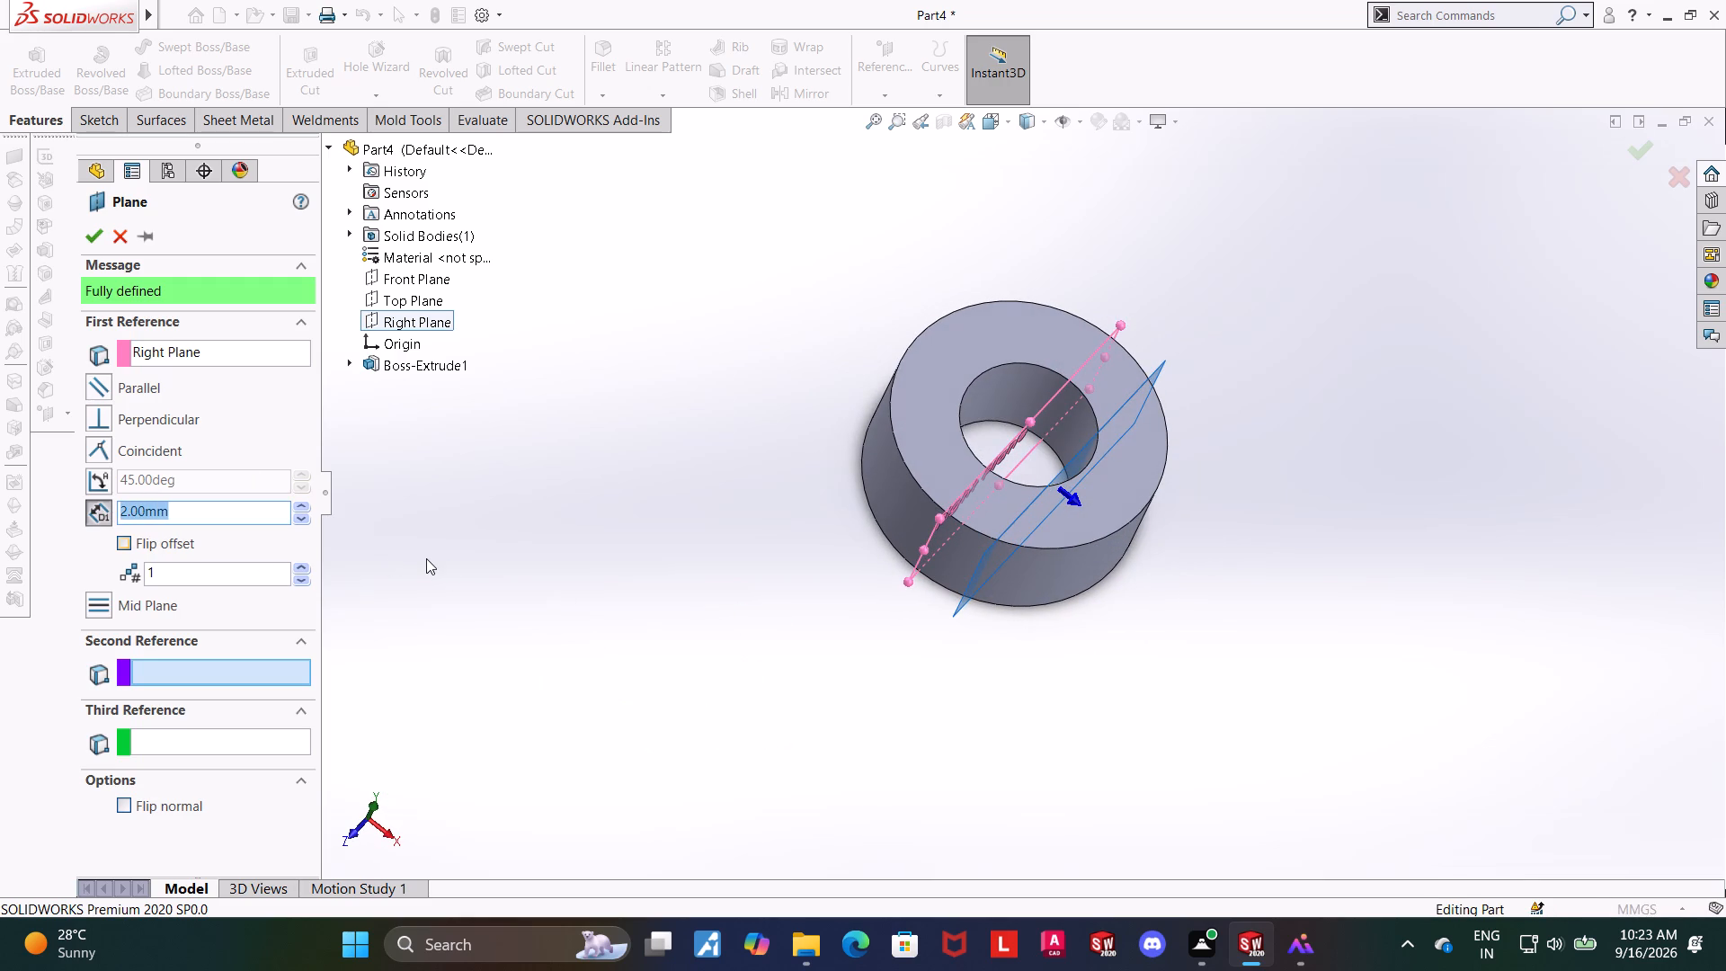
pyautogui.press('5')
pyautogui.press('Return')
pyautogui.moveTo(733, 630); pyautogui.dragTo(725, 696, button='middle')
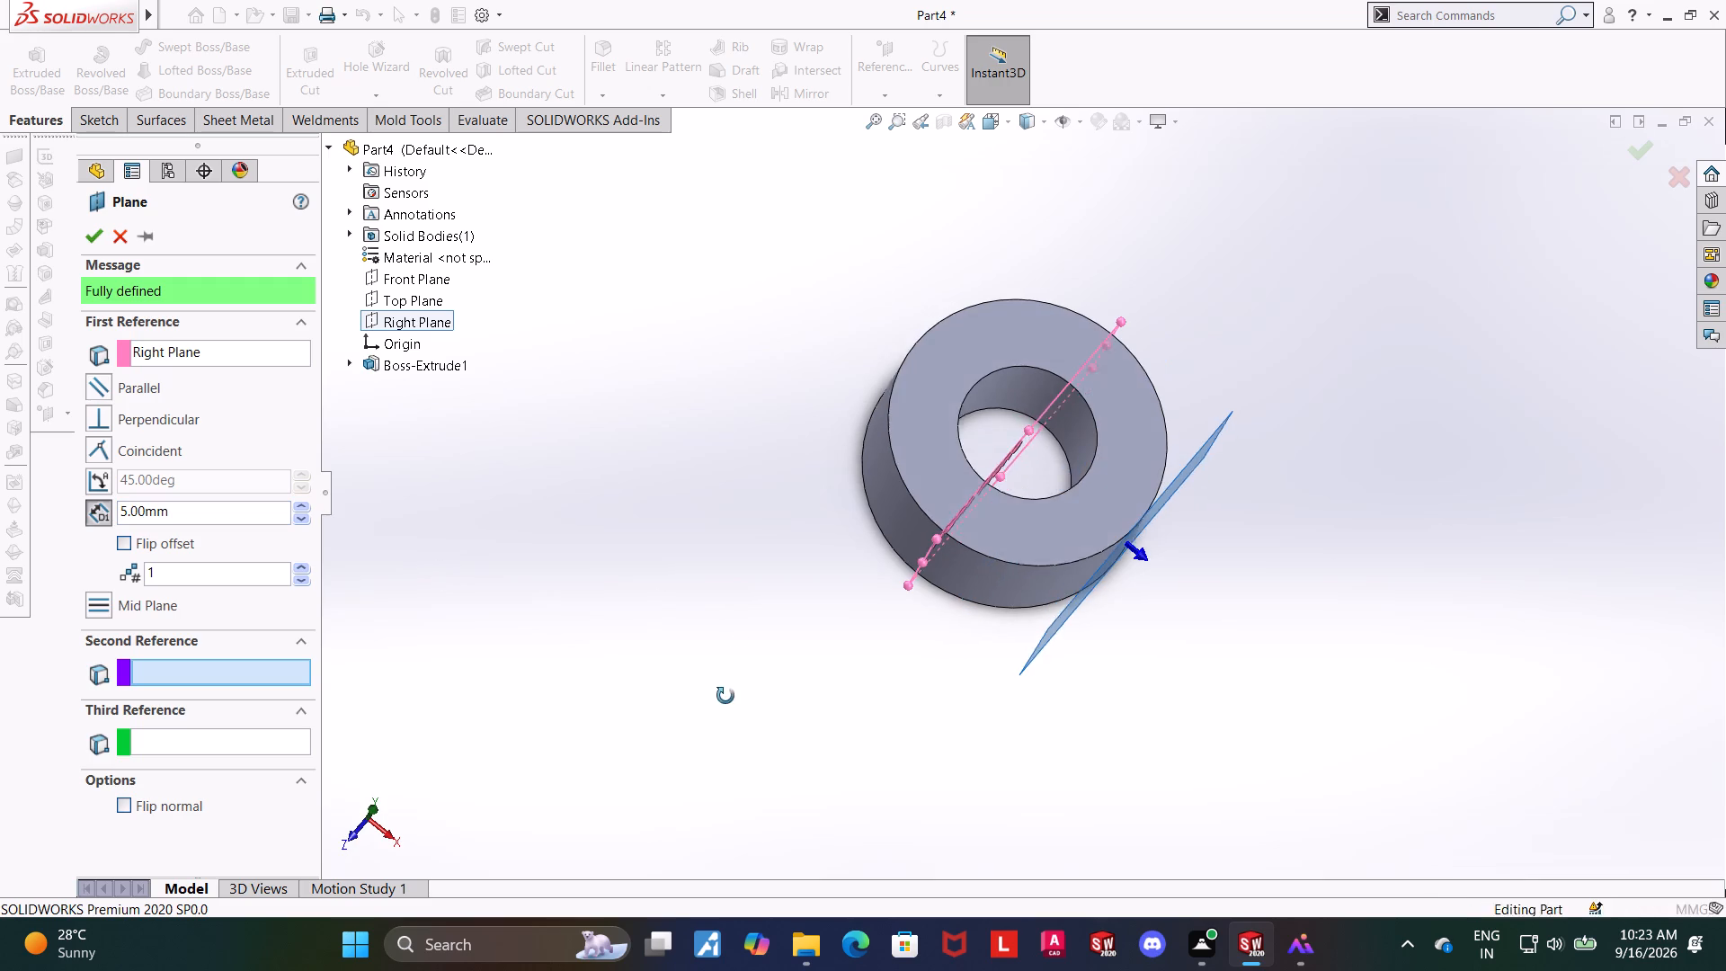
pyautogui.moveTo(725, 696); pyautogui.dragTo(725, 702, button='middle')
pyautogui.click(72, 229)
pyautogui.click(86, 236)
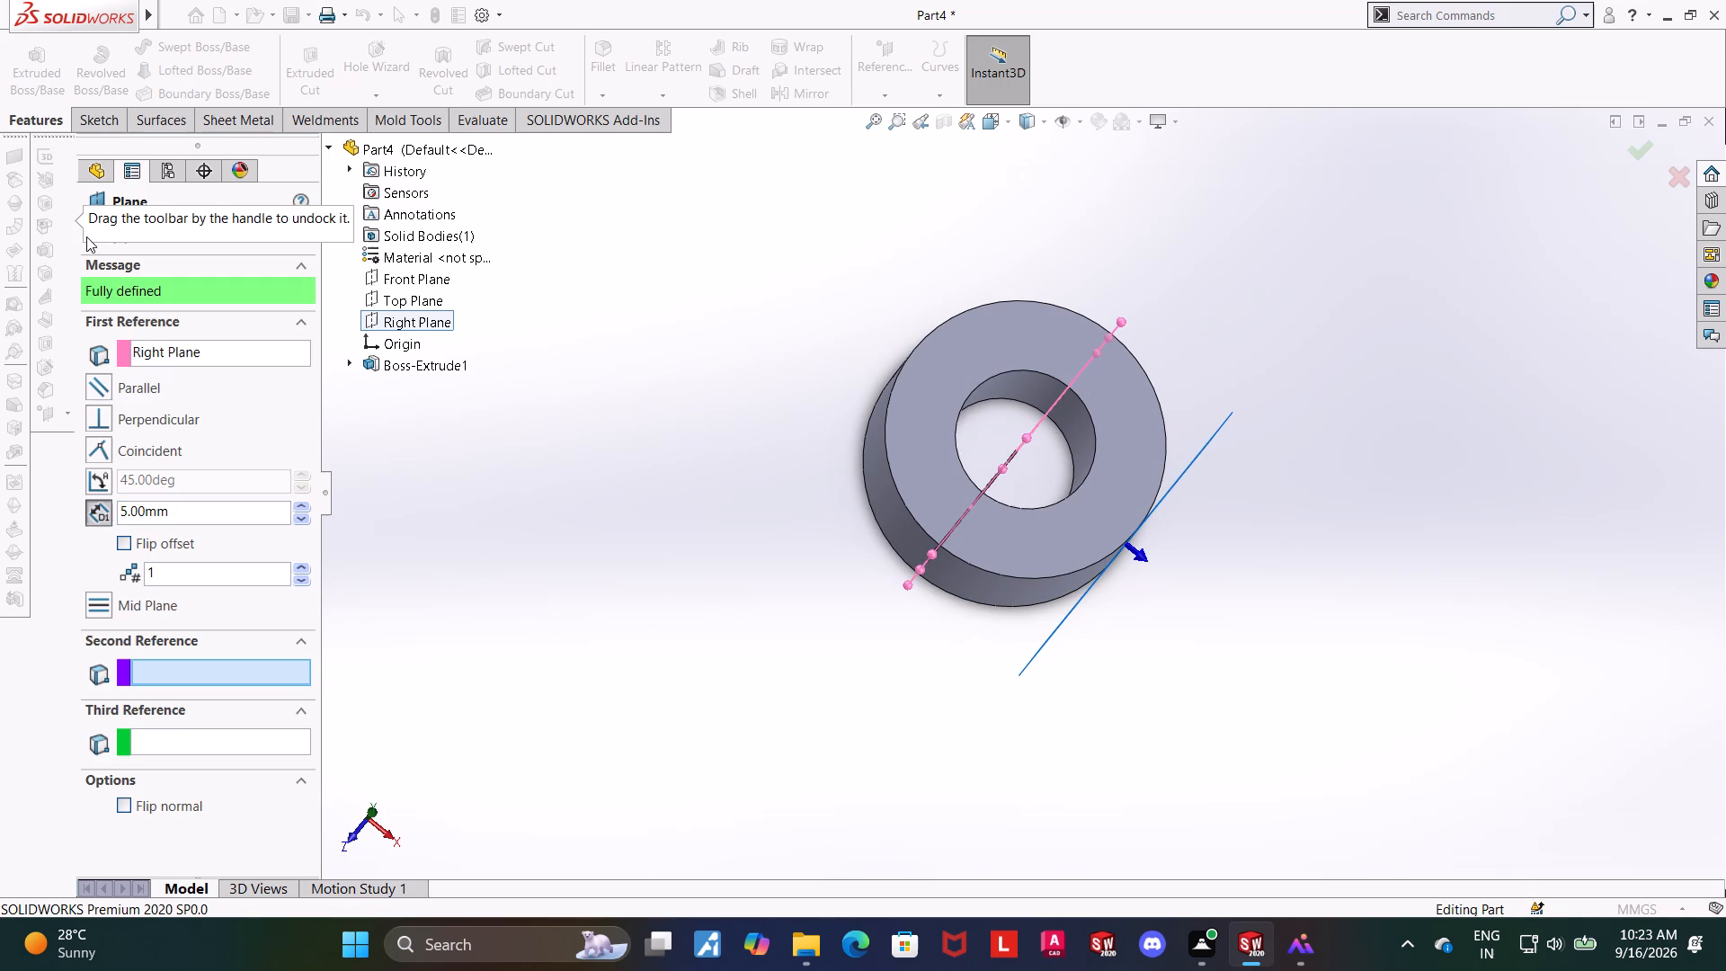
pyautogui.click(95, 245)
pyautogui.moveTo(610, 554); pyautogui.dragTo(445, 401, button='middle')
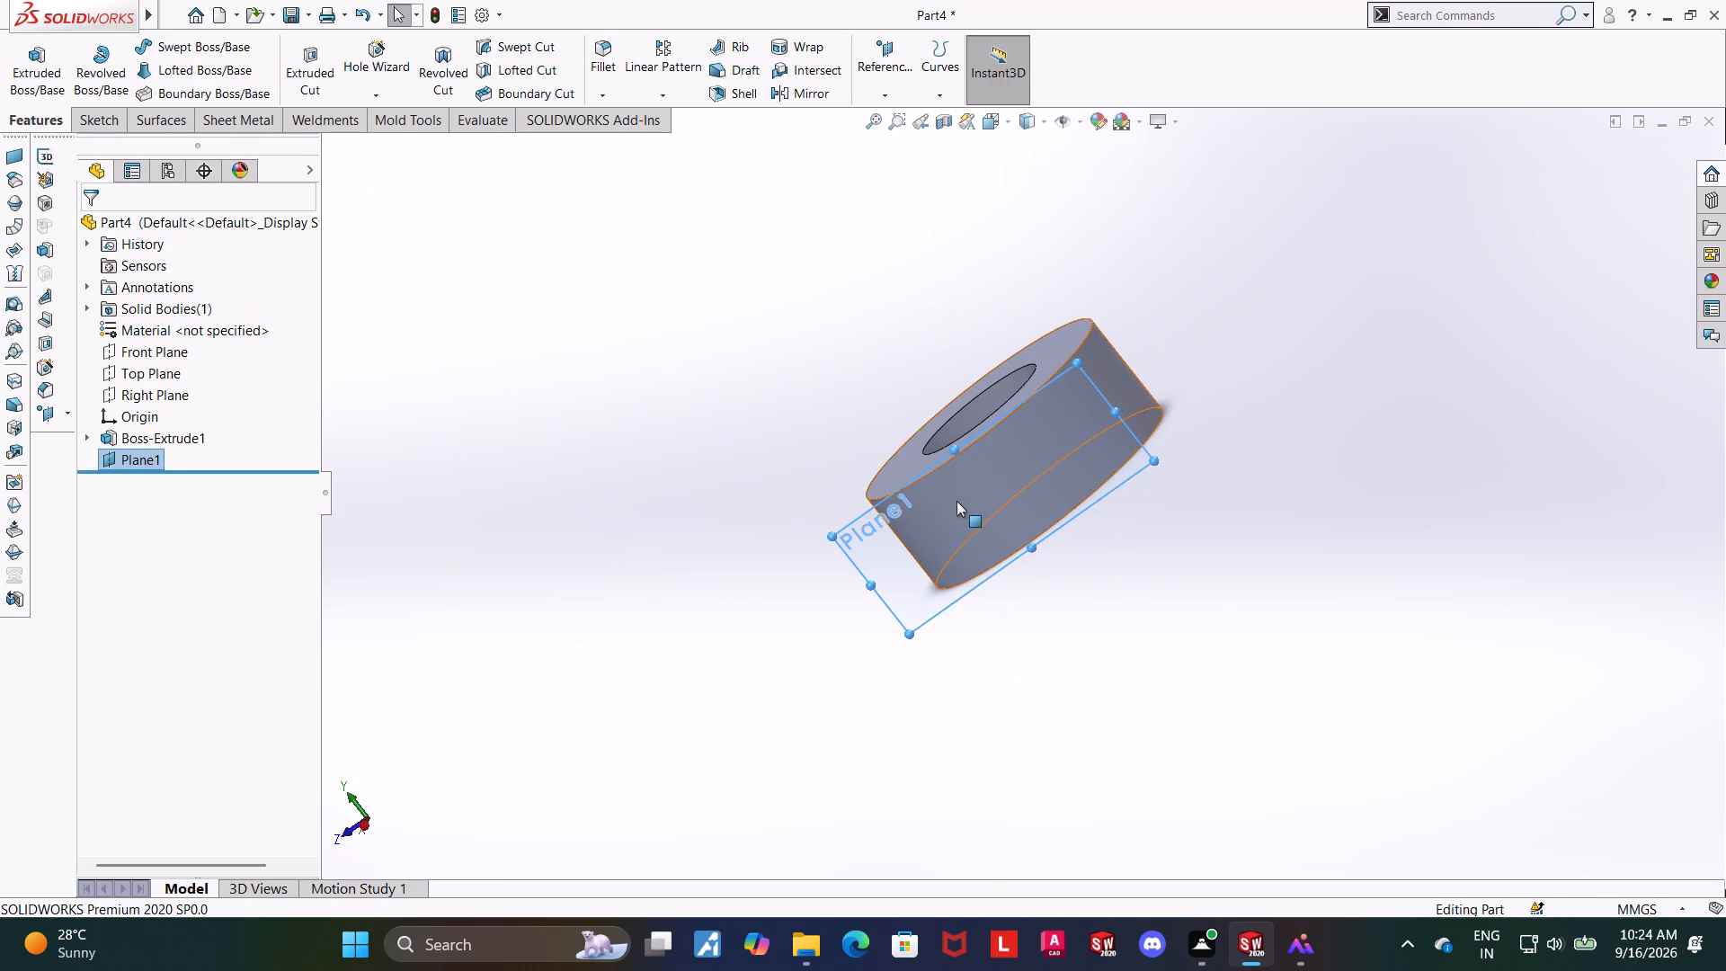
# Start a sketch on the offset reference plane and draw a circle about 4.64 mm in diameter, centred directly above the origin.
pyautogui.click(958, 500)
pyautogui.click(864, 642)
pyautogui.click(892, 566)
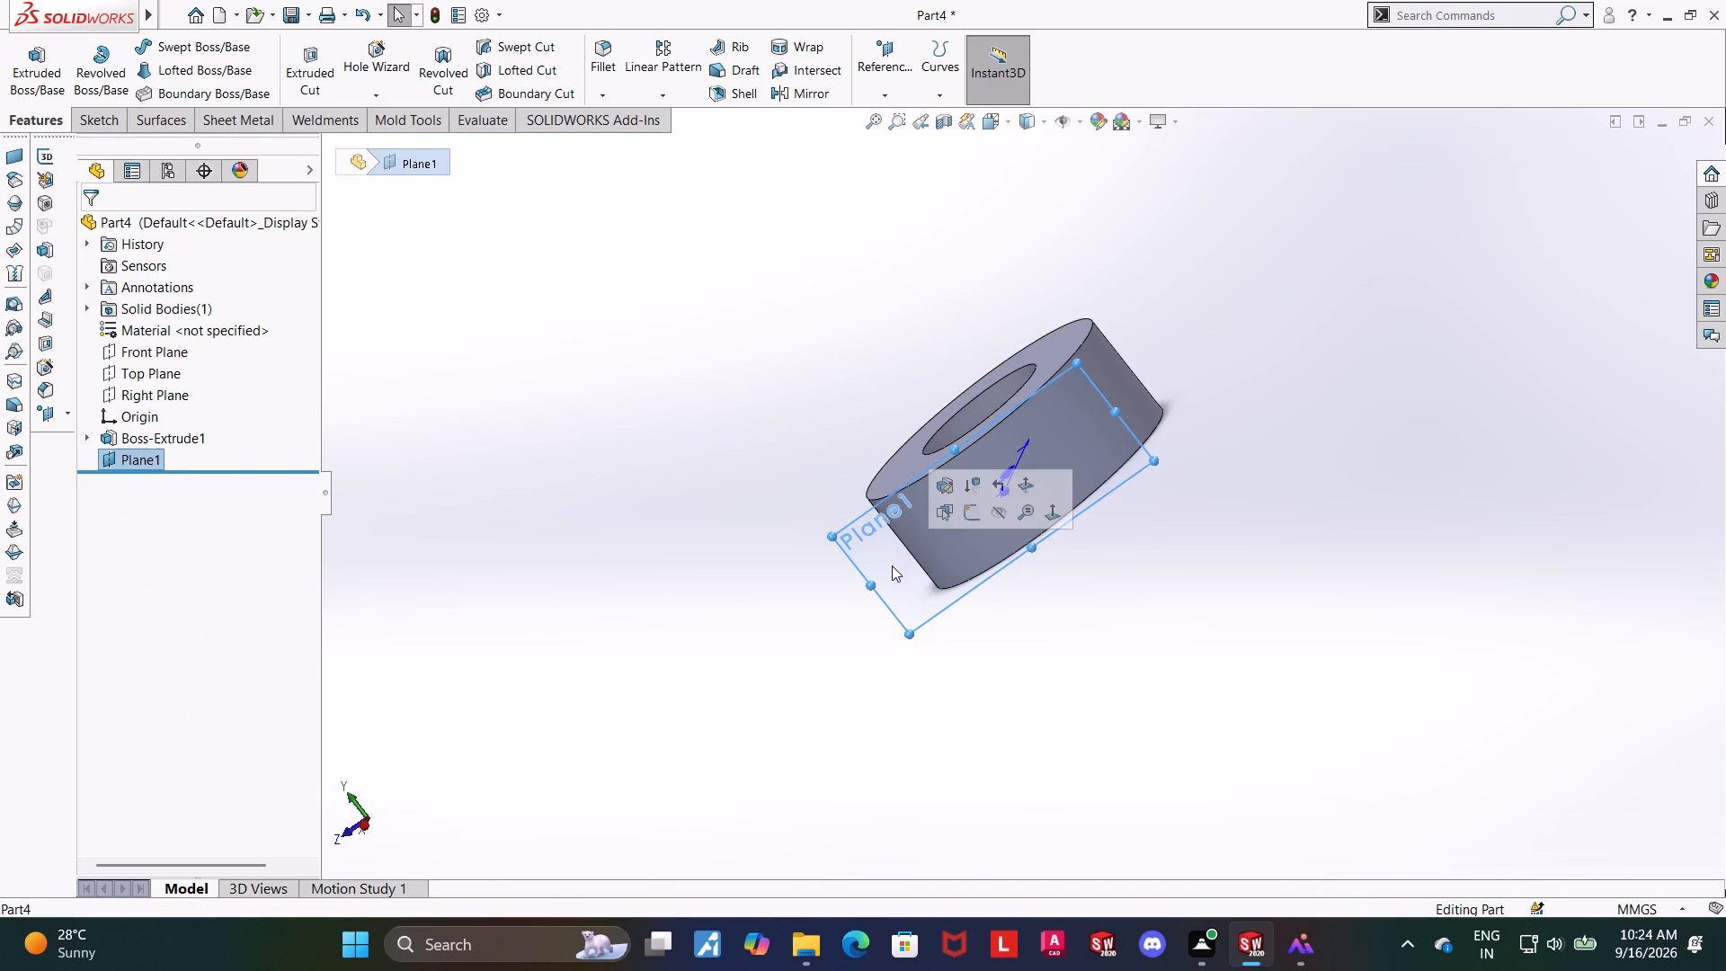
pyautogui.click(1065, 661)
pyautogui.click(909, 590)
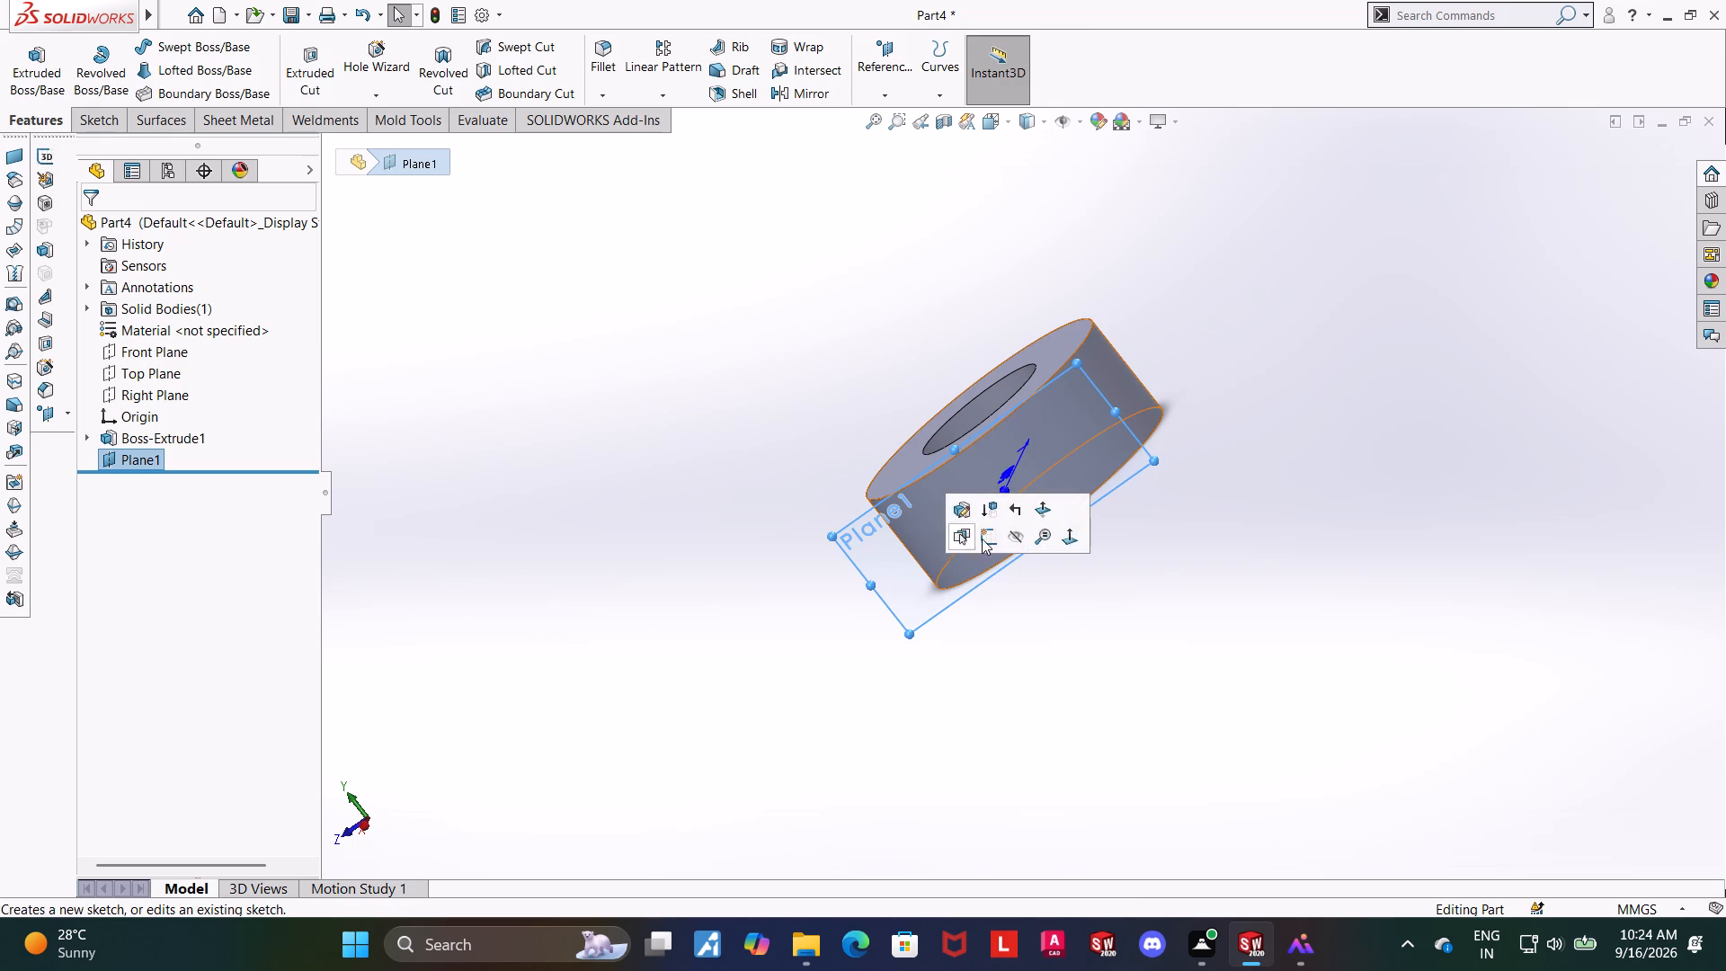
pyautogui.click(991, 539)
pyautogui.click(154, 482)
pyautogui.click(204, 463)
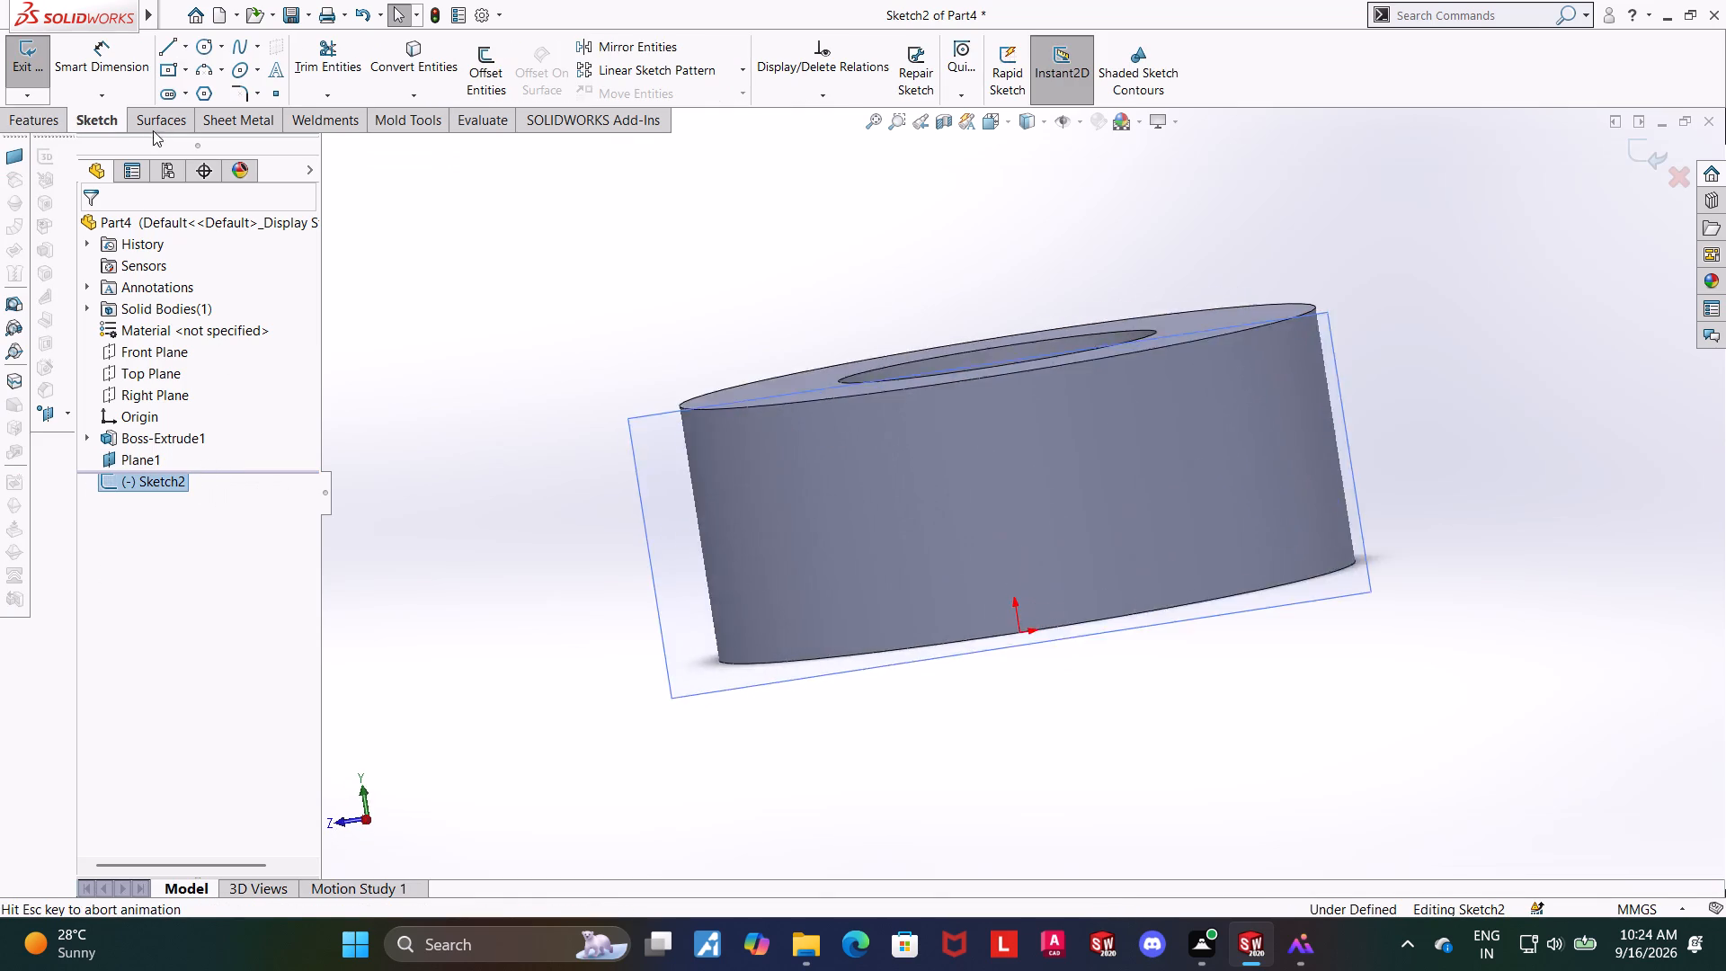
pyautogui.click(208, 50)
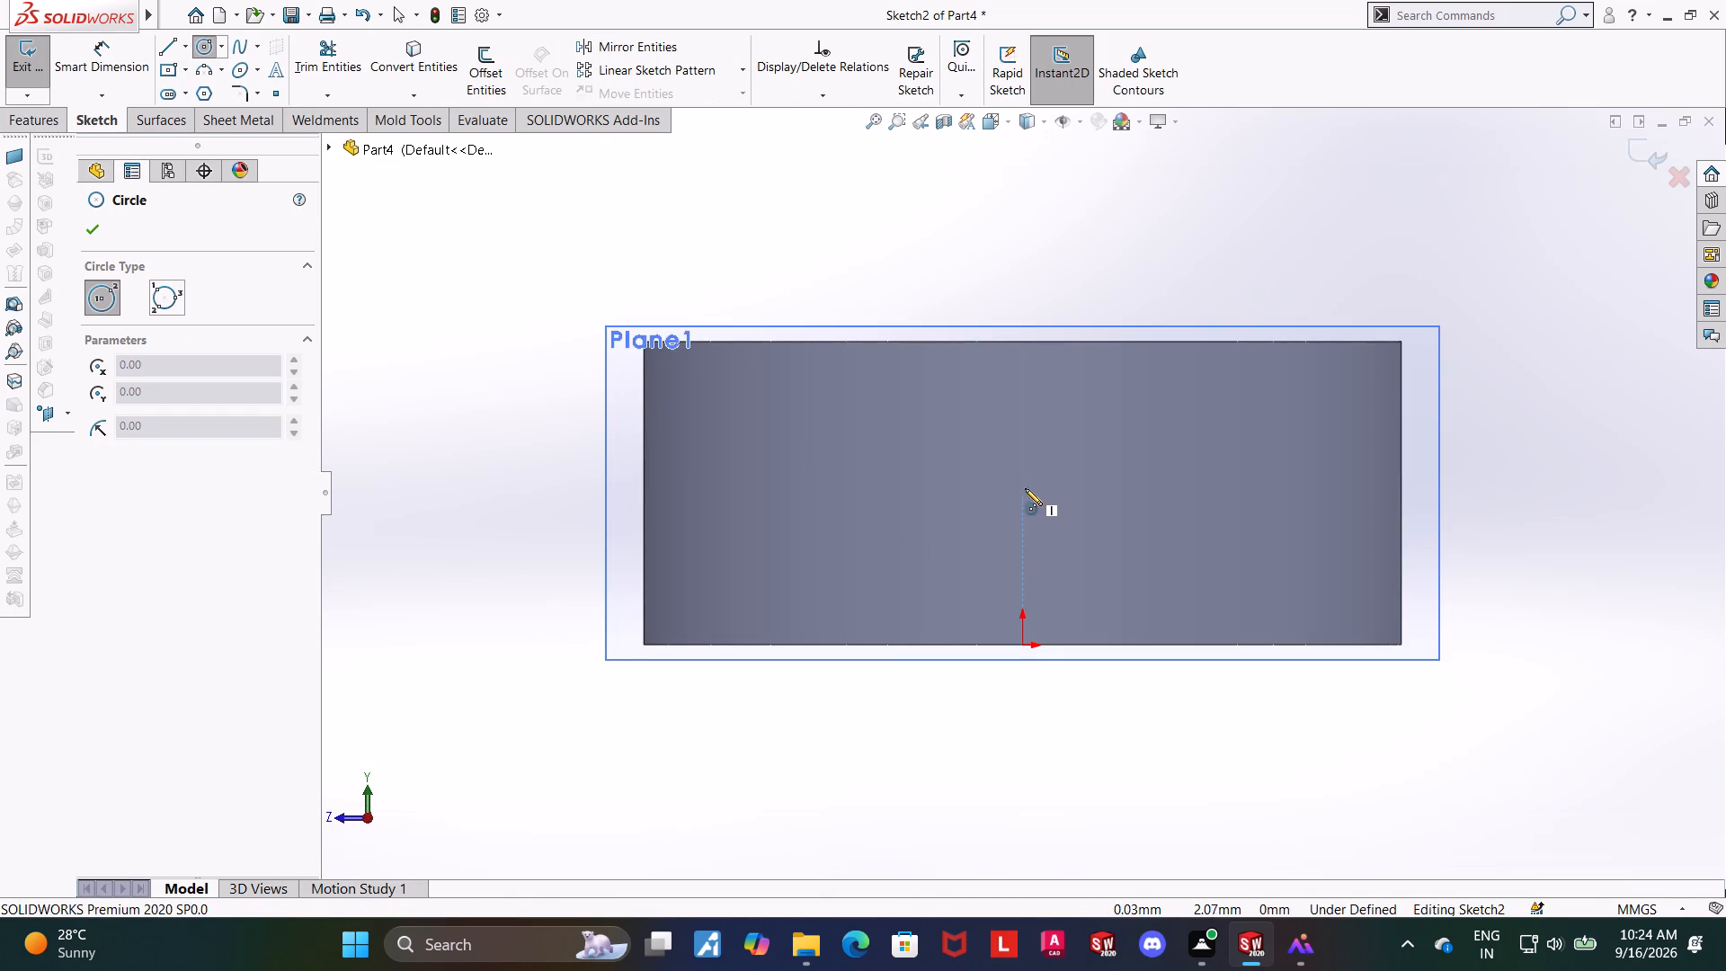
pyautogui.click(1023, 488)
pyautogui.click(1197, 470)
pyautogui.press('Escape')
pyautogui.press('Escape')
# Dimension the circle's diameter as 2.2 mm.
pyautogui.doubleClick(133, 73)
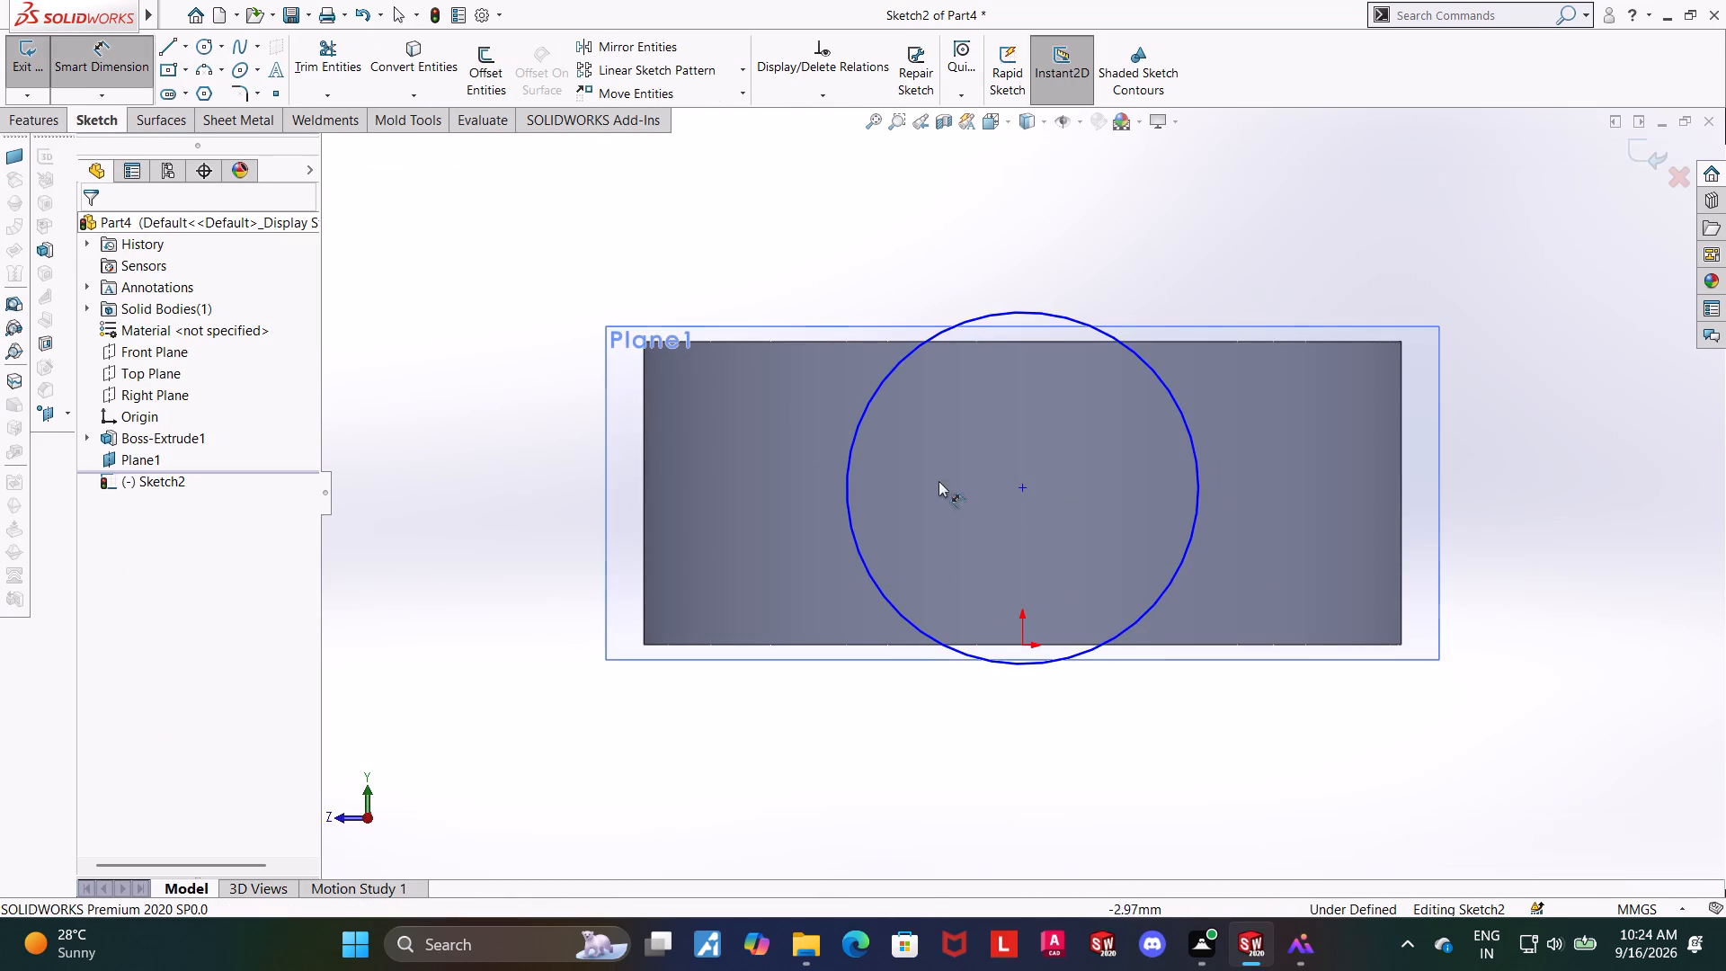
pyautogui.click(1134, 618)
pyautogui.click(1234, 595)
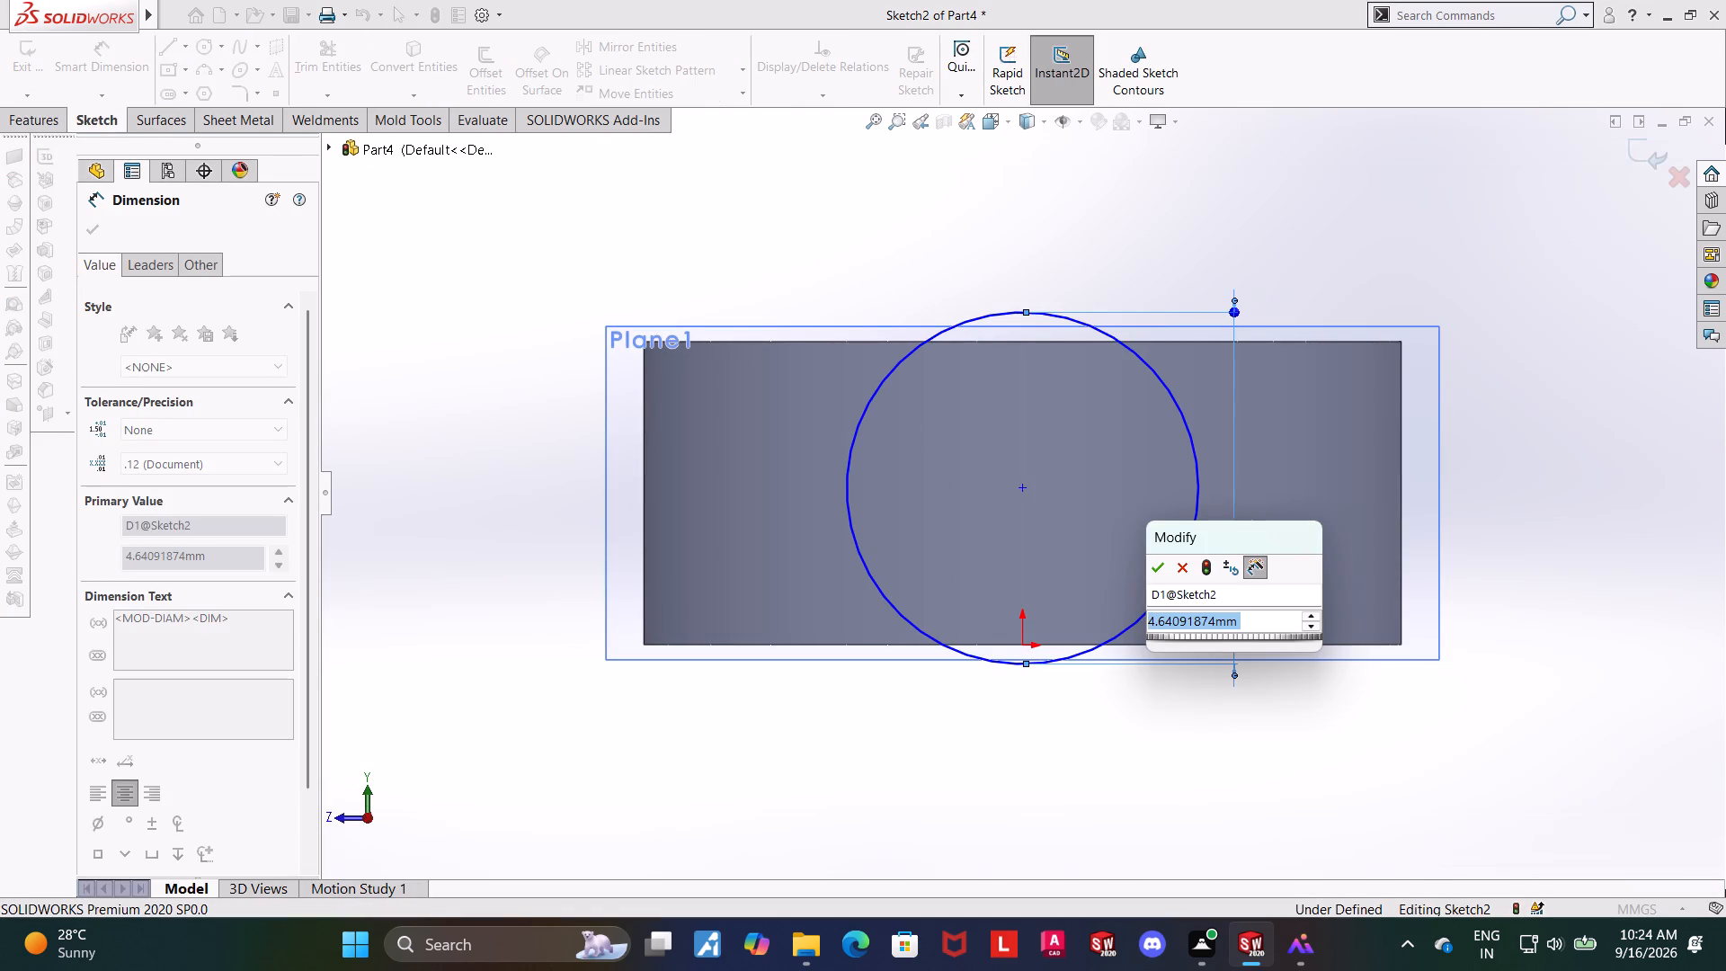
pyautogui.write('2.2')
pyautogui.press('Return')
pyautogui.press('Escape')
pyautogui.press('Escape')
pyautogui.click(97, 59)
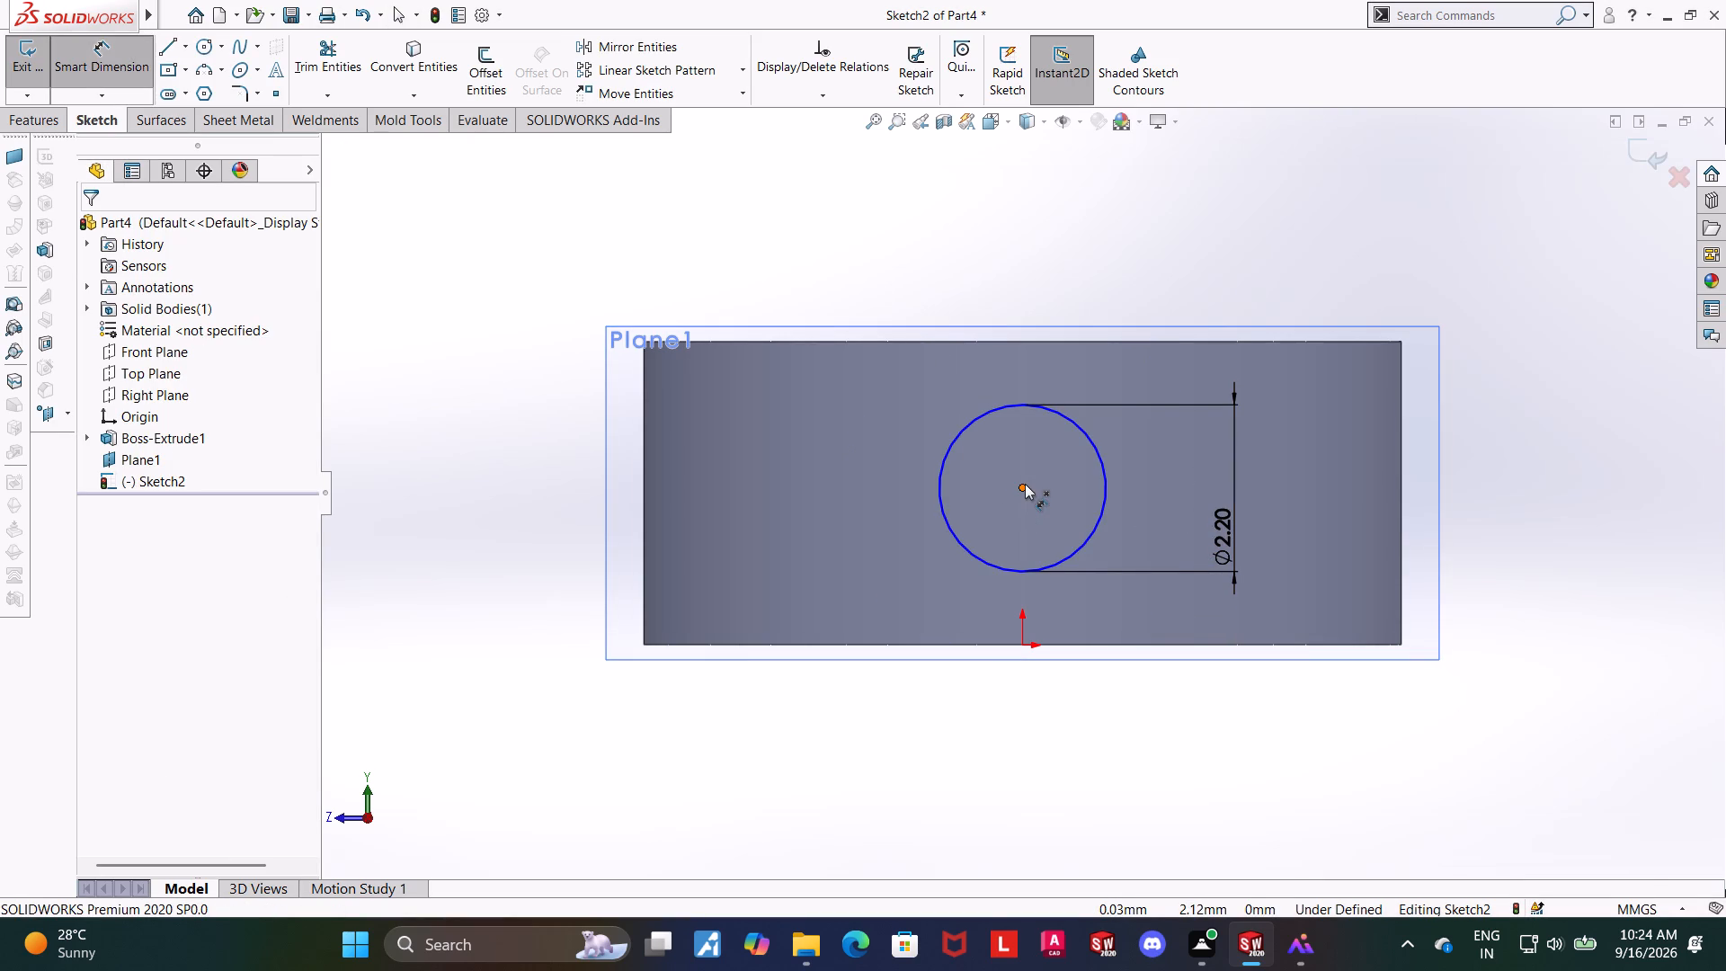
pyautogui.press('Escape')
pyautogui.press('Escape')
pyautogui.press('Escape')
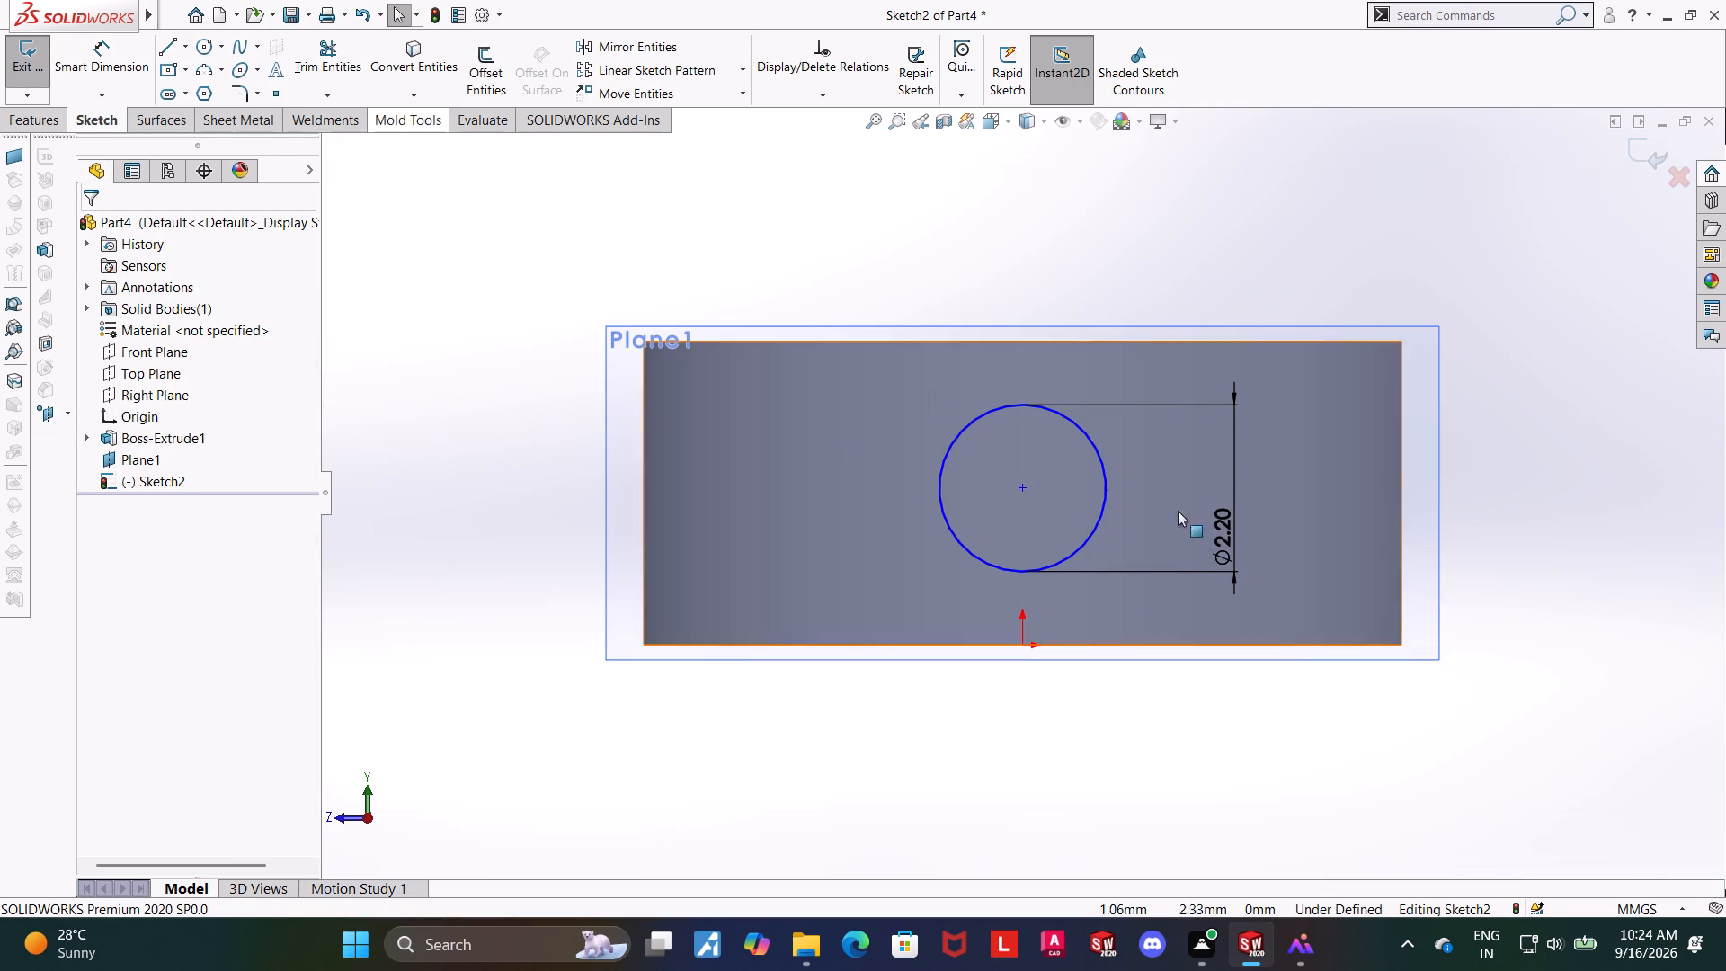
# Add a Vertical relation between the circle's centre and the origin.
pyautogui.click(1023, 492)
pyautogui.keyDown('ctrl'); pyautogui.click(1024, 646); pyautogui.keyUp('ctrl')
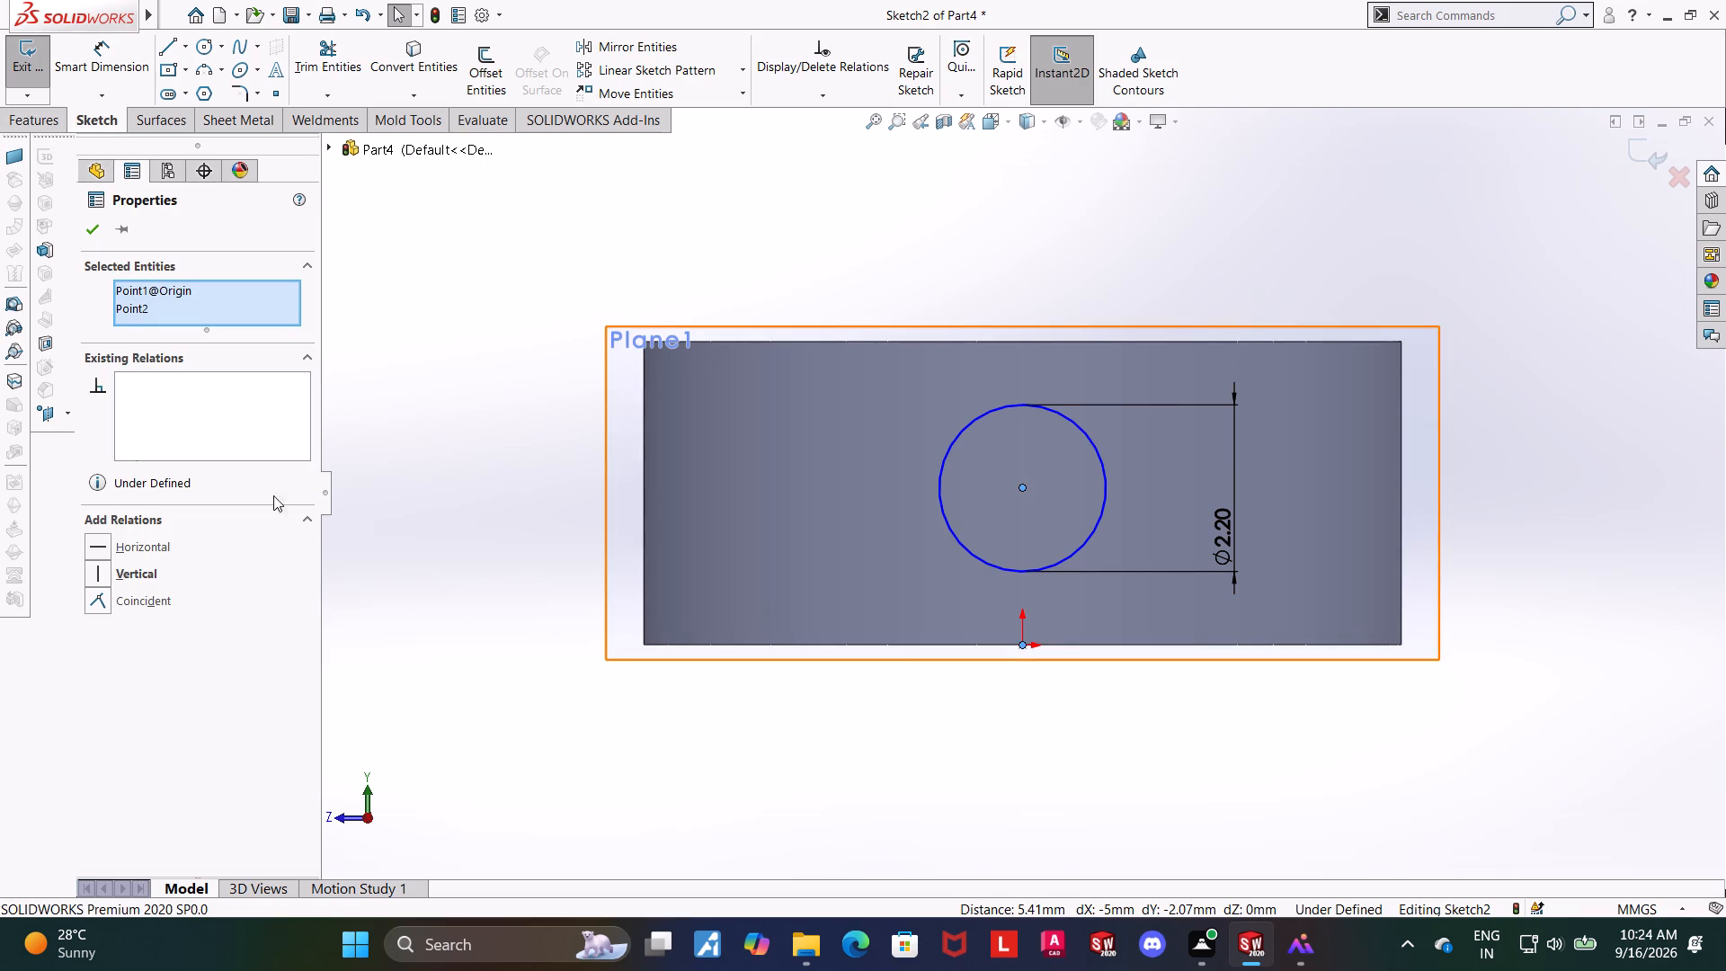
pyautogui.click(105, 566)
pyautogui.click(85, 227)
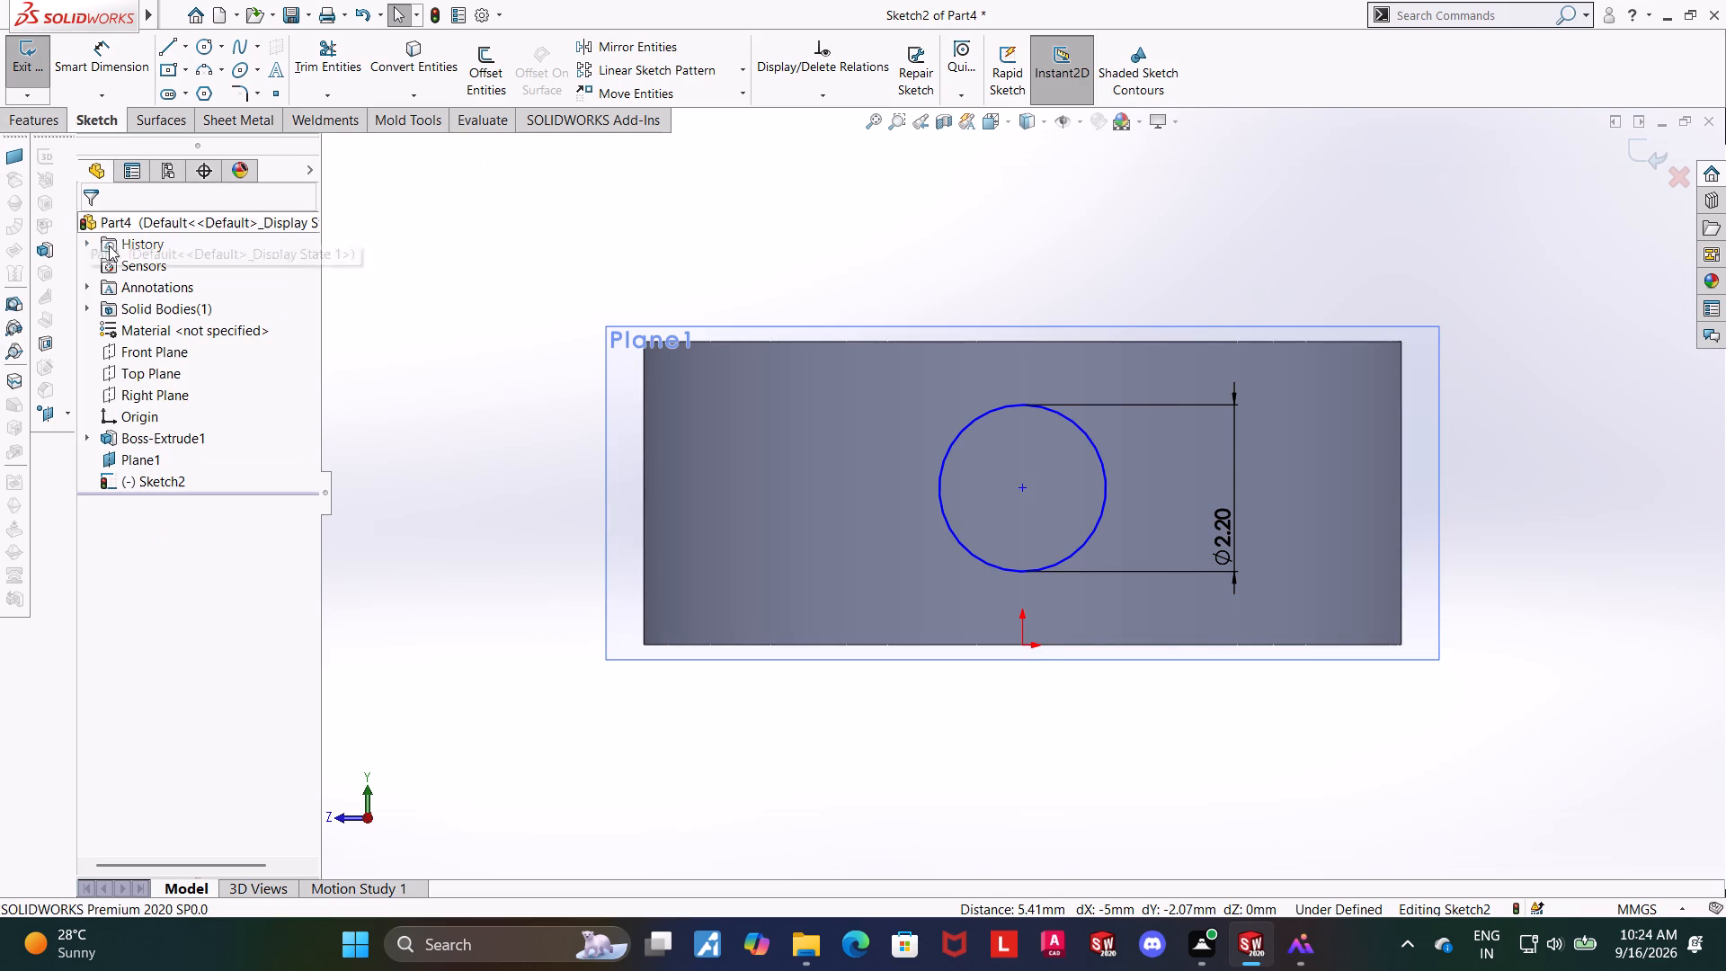
pyautogui.click(867, 762)
pyautogui.press('Escape')
pyautogui.press('Escape')
pyautogui.press('Escape')
# Dimension the circle's centre 2 mm above the origin and exit the sketch.
pyautogui.click(93, 71)
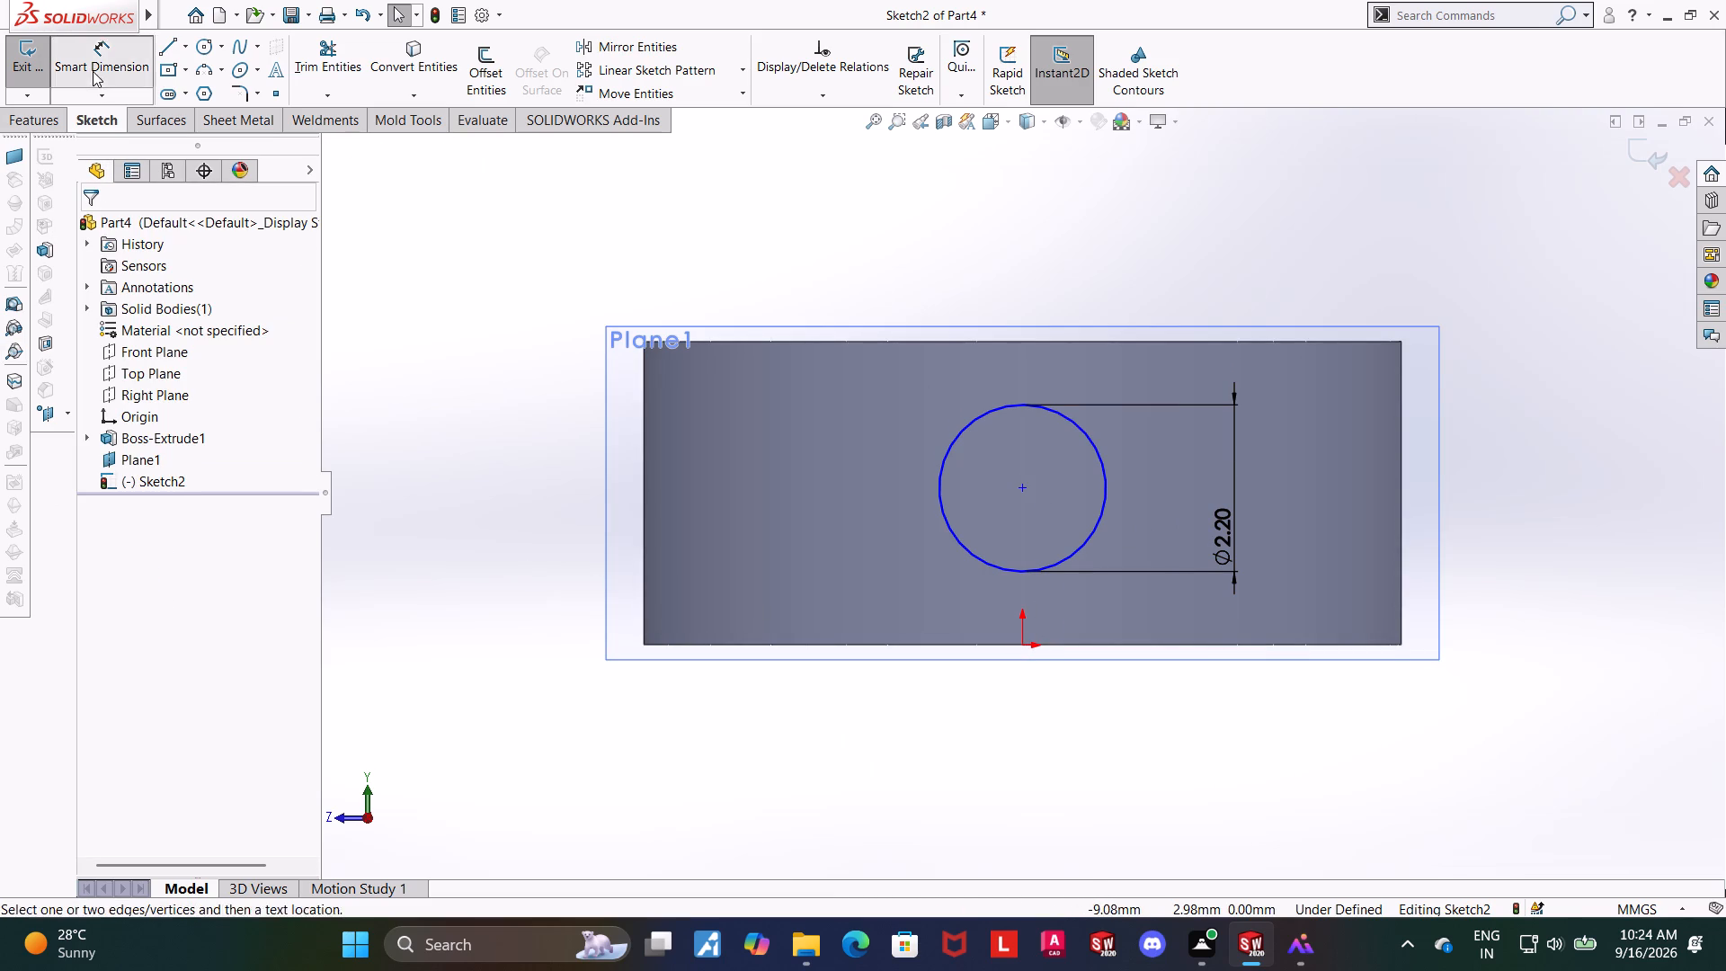
pyautogui.click(1025, 487)
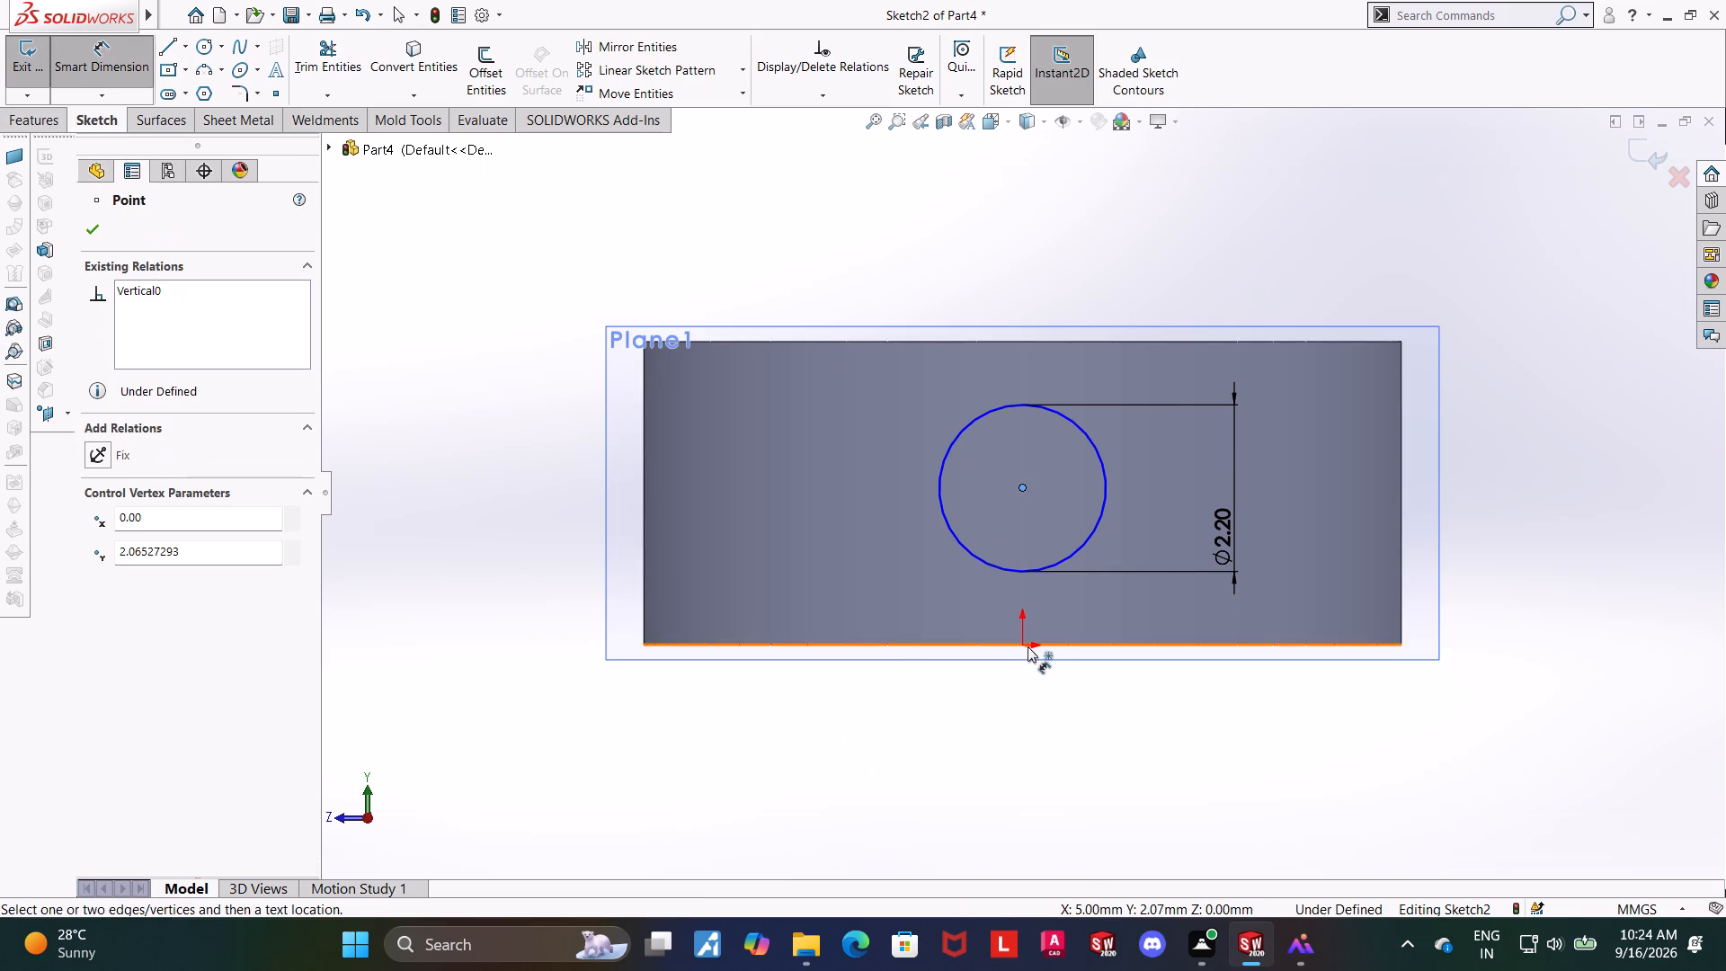
pyautogui.click(1025, 646)
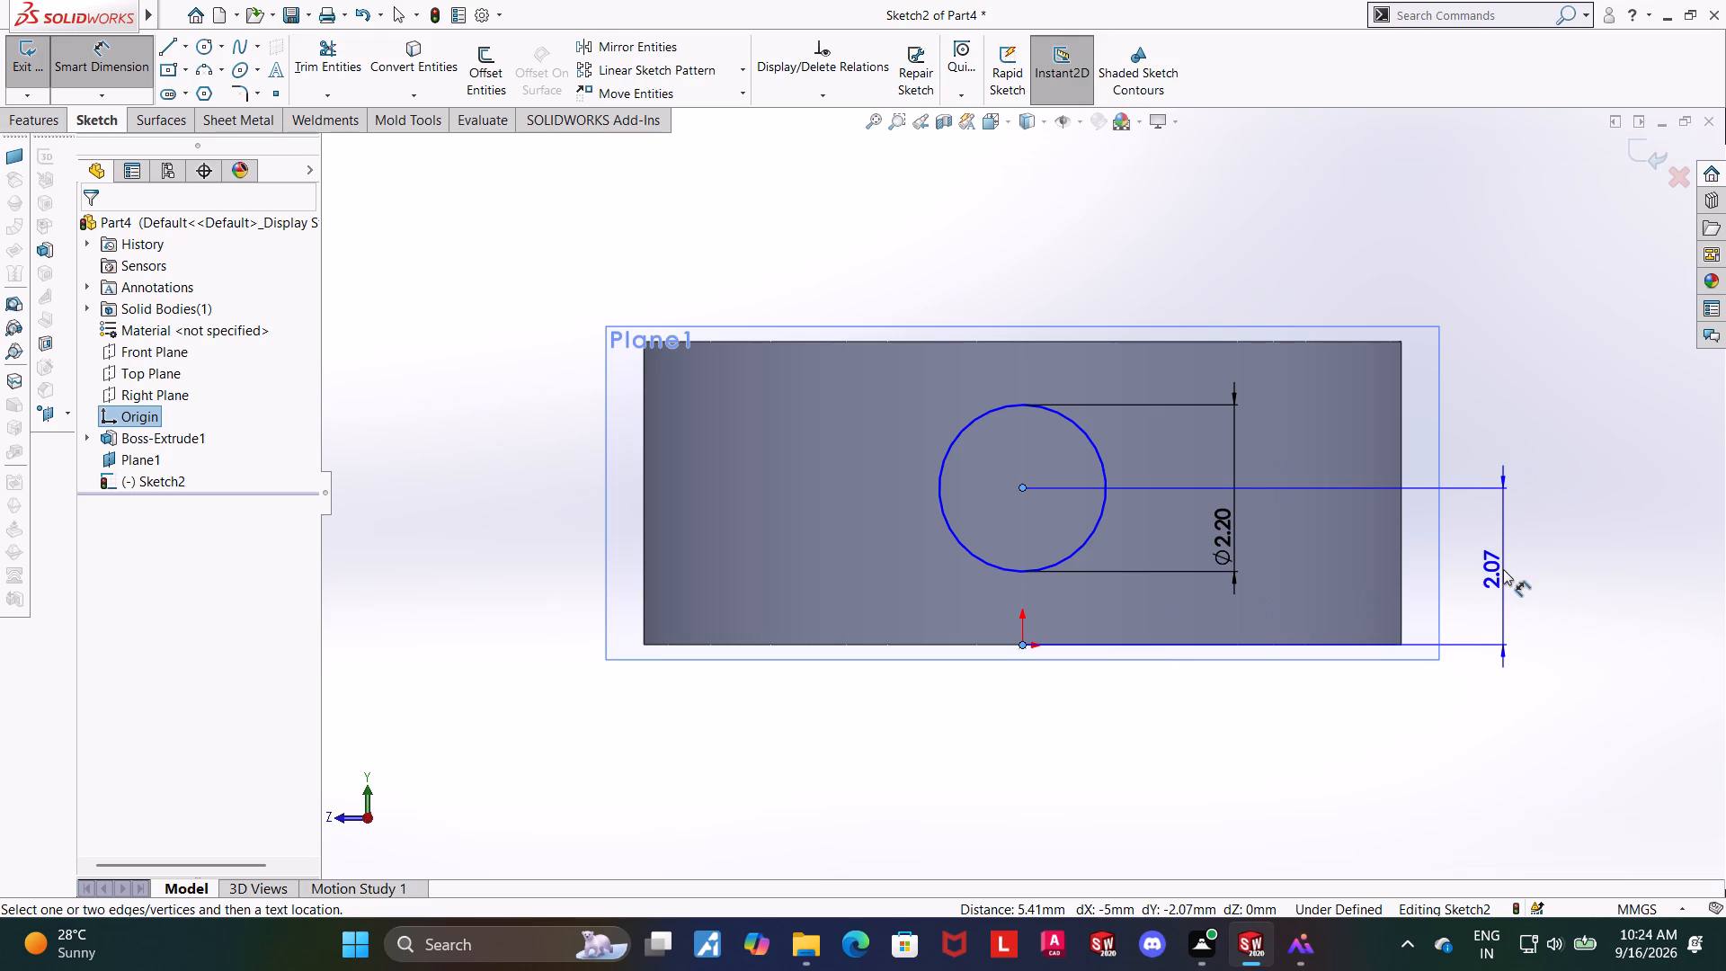
pyautogui.click(1503, 569)
pyautogui.press('2')
pyautogui.press('Return')
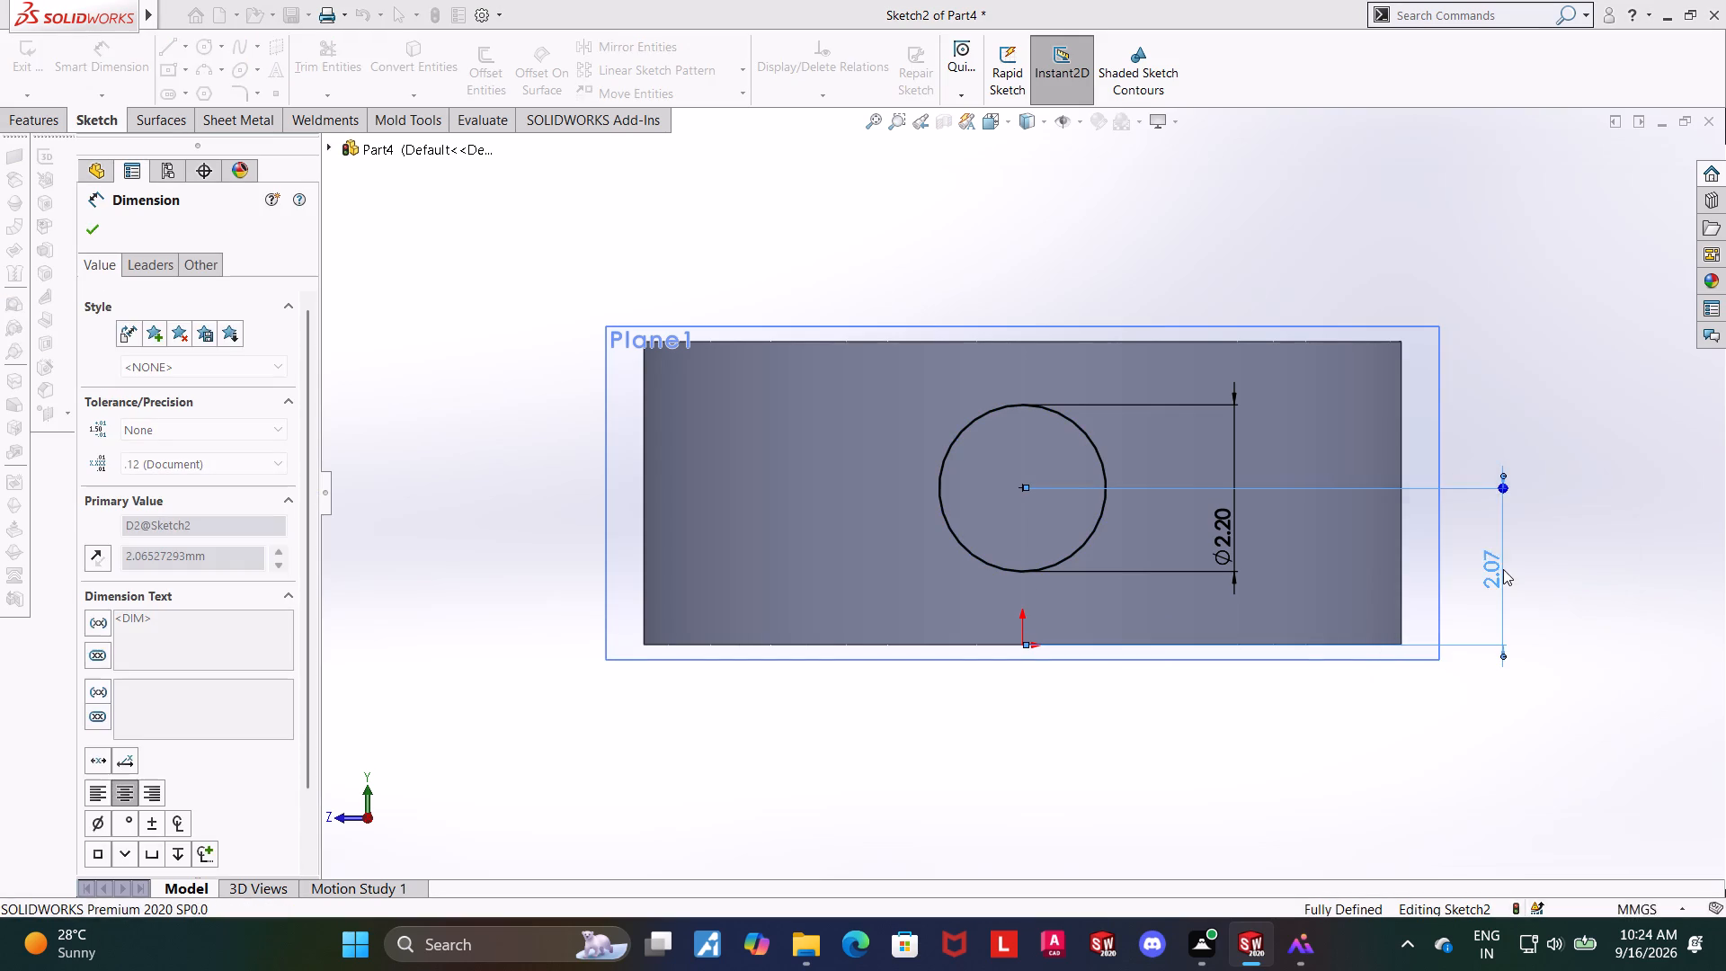
pyautogui.press('Escape')
pyautogui.press('Escape')
pyautogui.press('Escape')
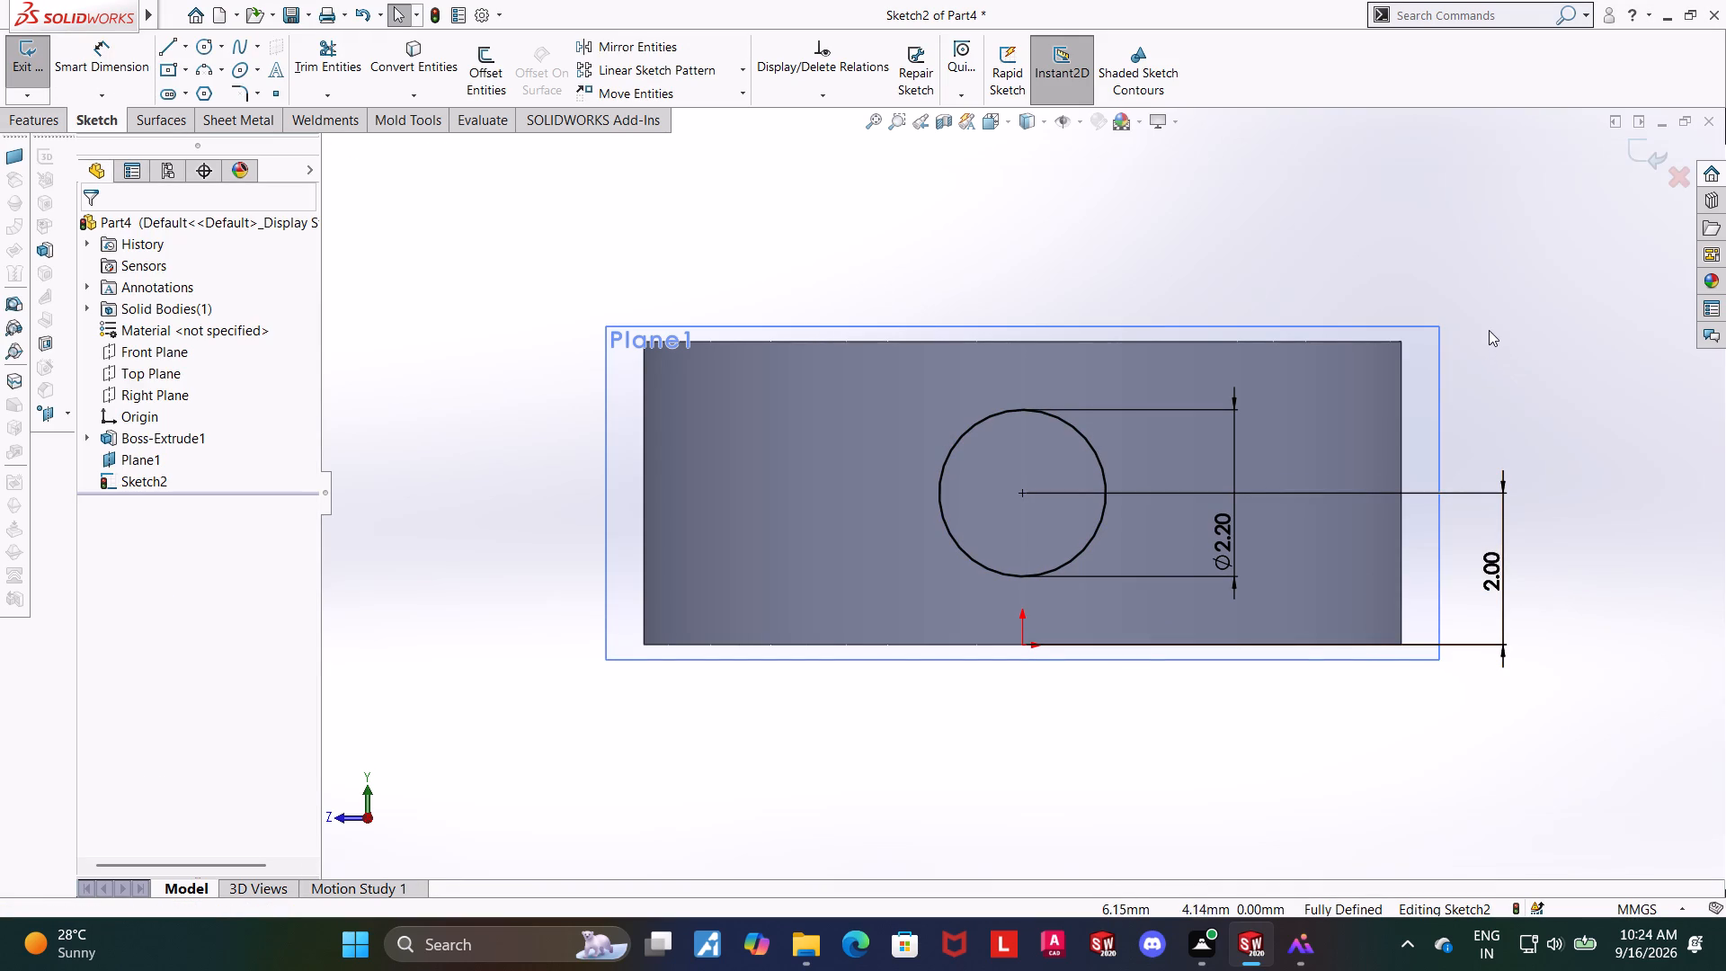
pyautogui.click(1643, 165)
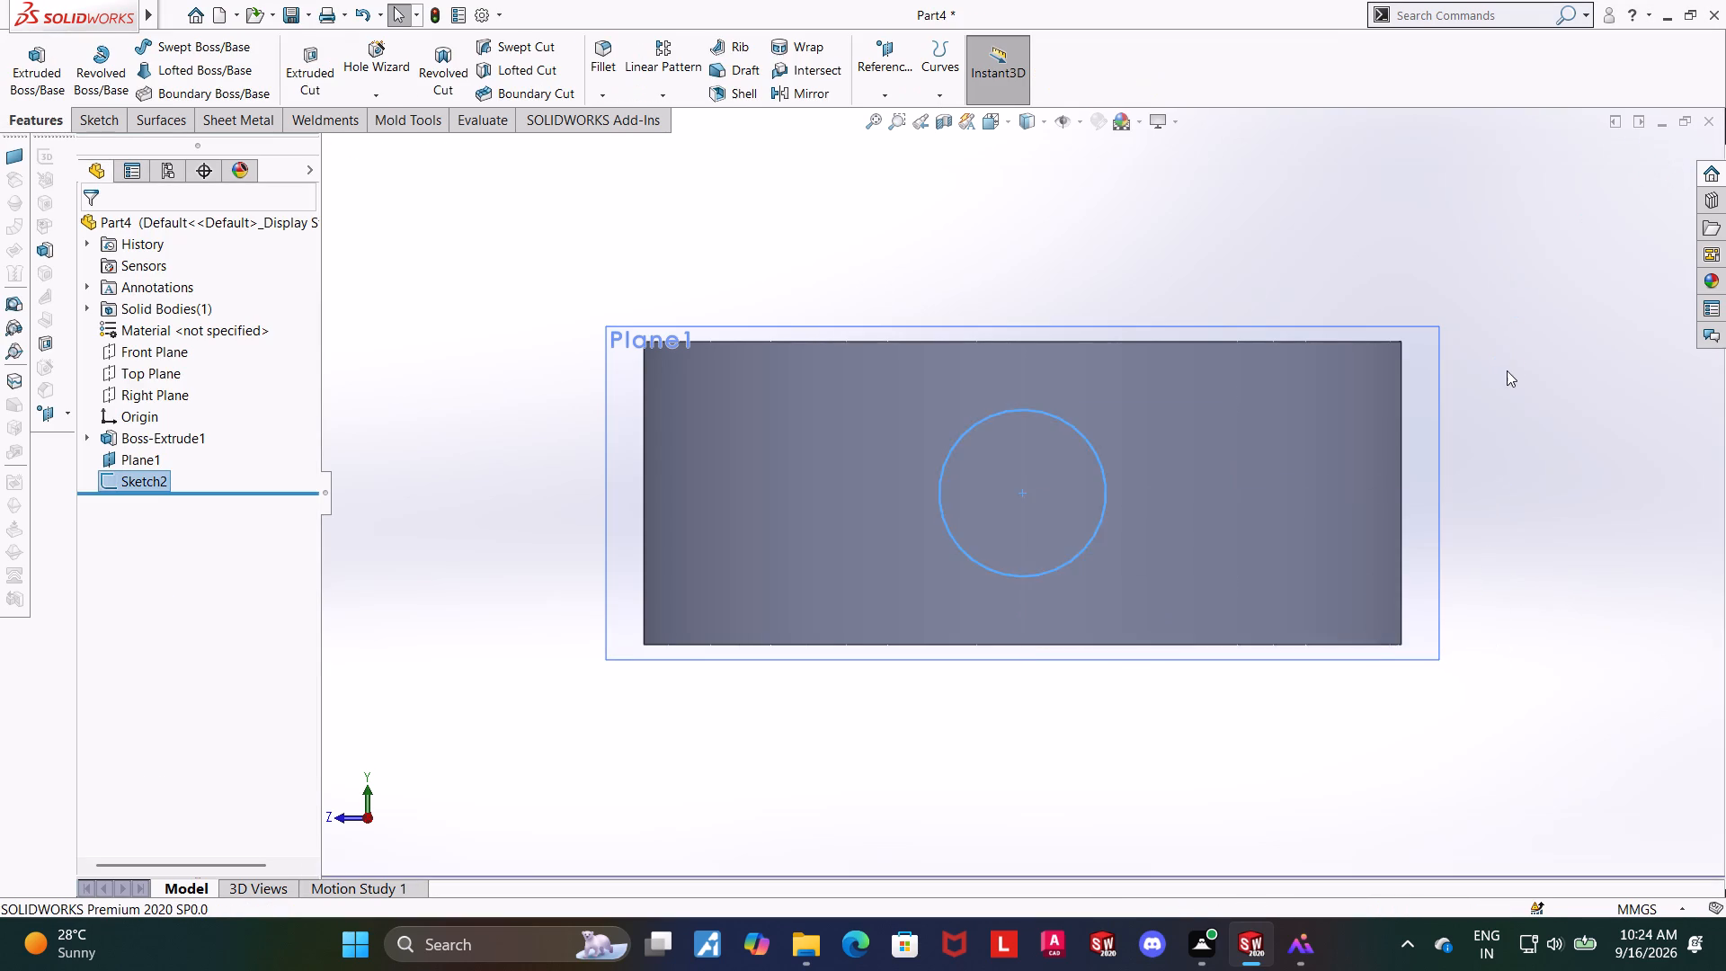
# Extrude the circle 11.5 mm outward from the ring with a Blind boss extrude, merging the result.
pyautogui.moveTo(1508, 370); pyautogui.dragTo(1605, 430, button='middle')
pyautogui.scroll(4, 1576, 443)
pyautogui.moveTo(1422, 615); pyautogui.dragTo(1519, 609, button='middle')
pyautogui.moveTo(1475, 674); pyautogui.dragTo(1408, 745, button='middle')
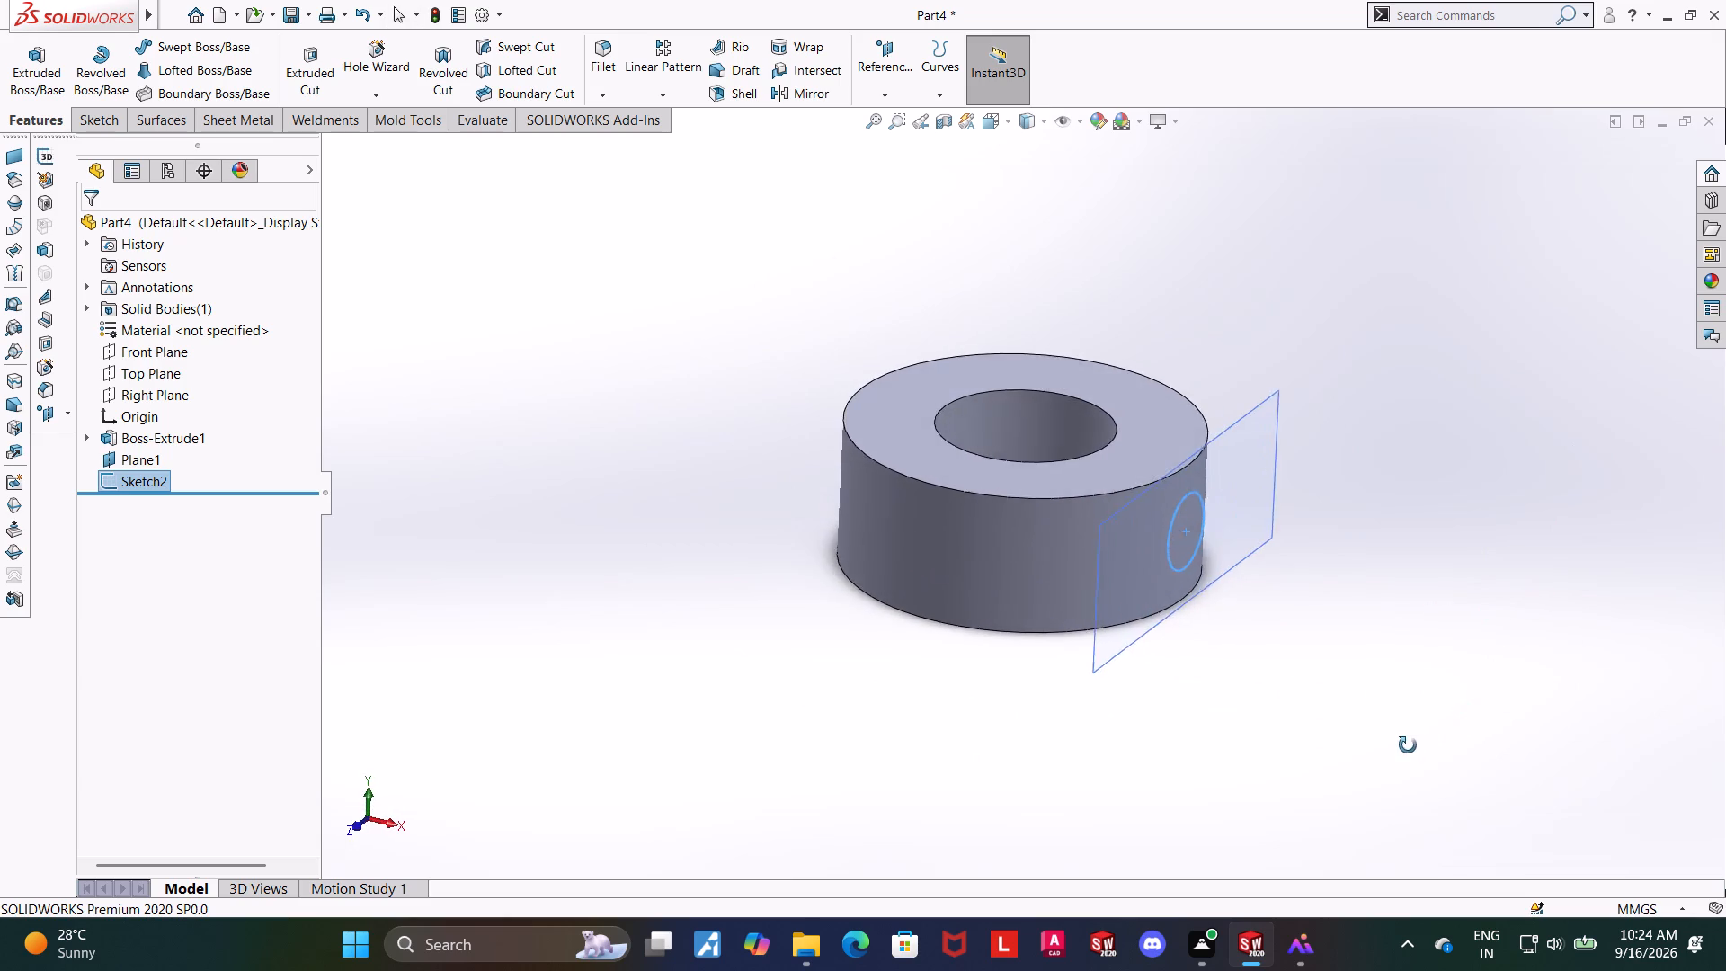
pyautogui.moveTo(1408, 745); pyautogui.dragTo(1426, 737, button='middle')
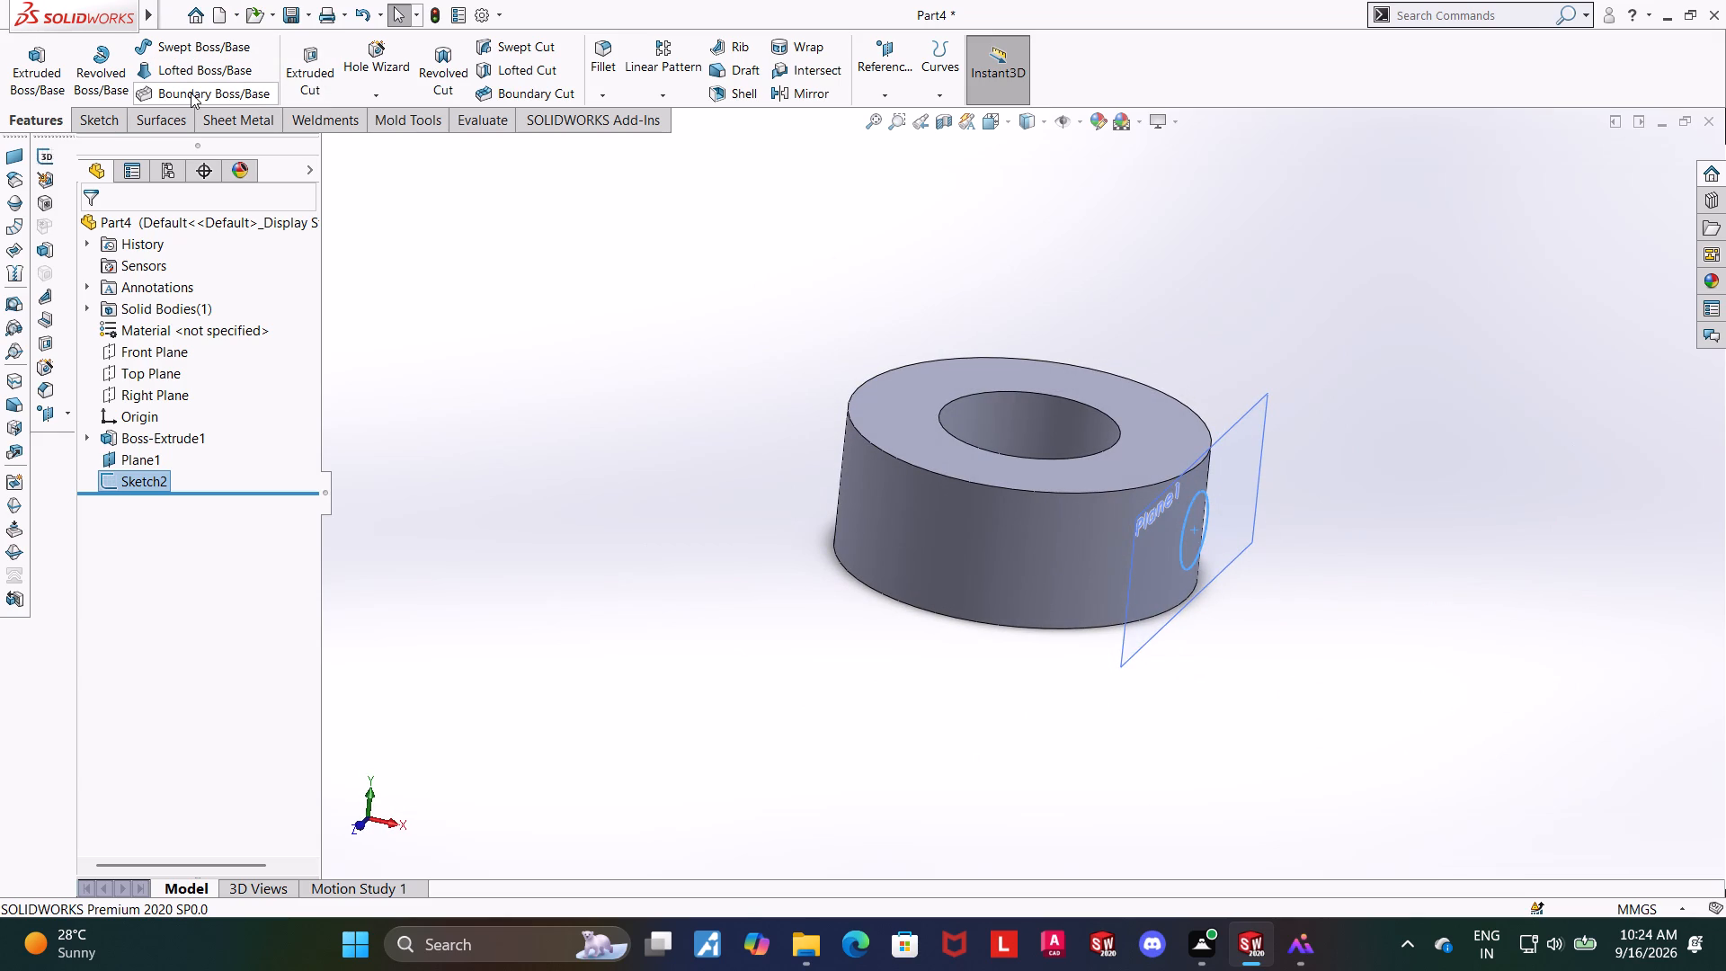
pyautogui.click(35, 75)
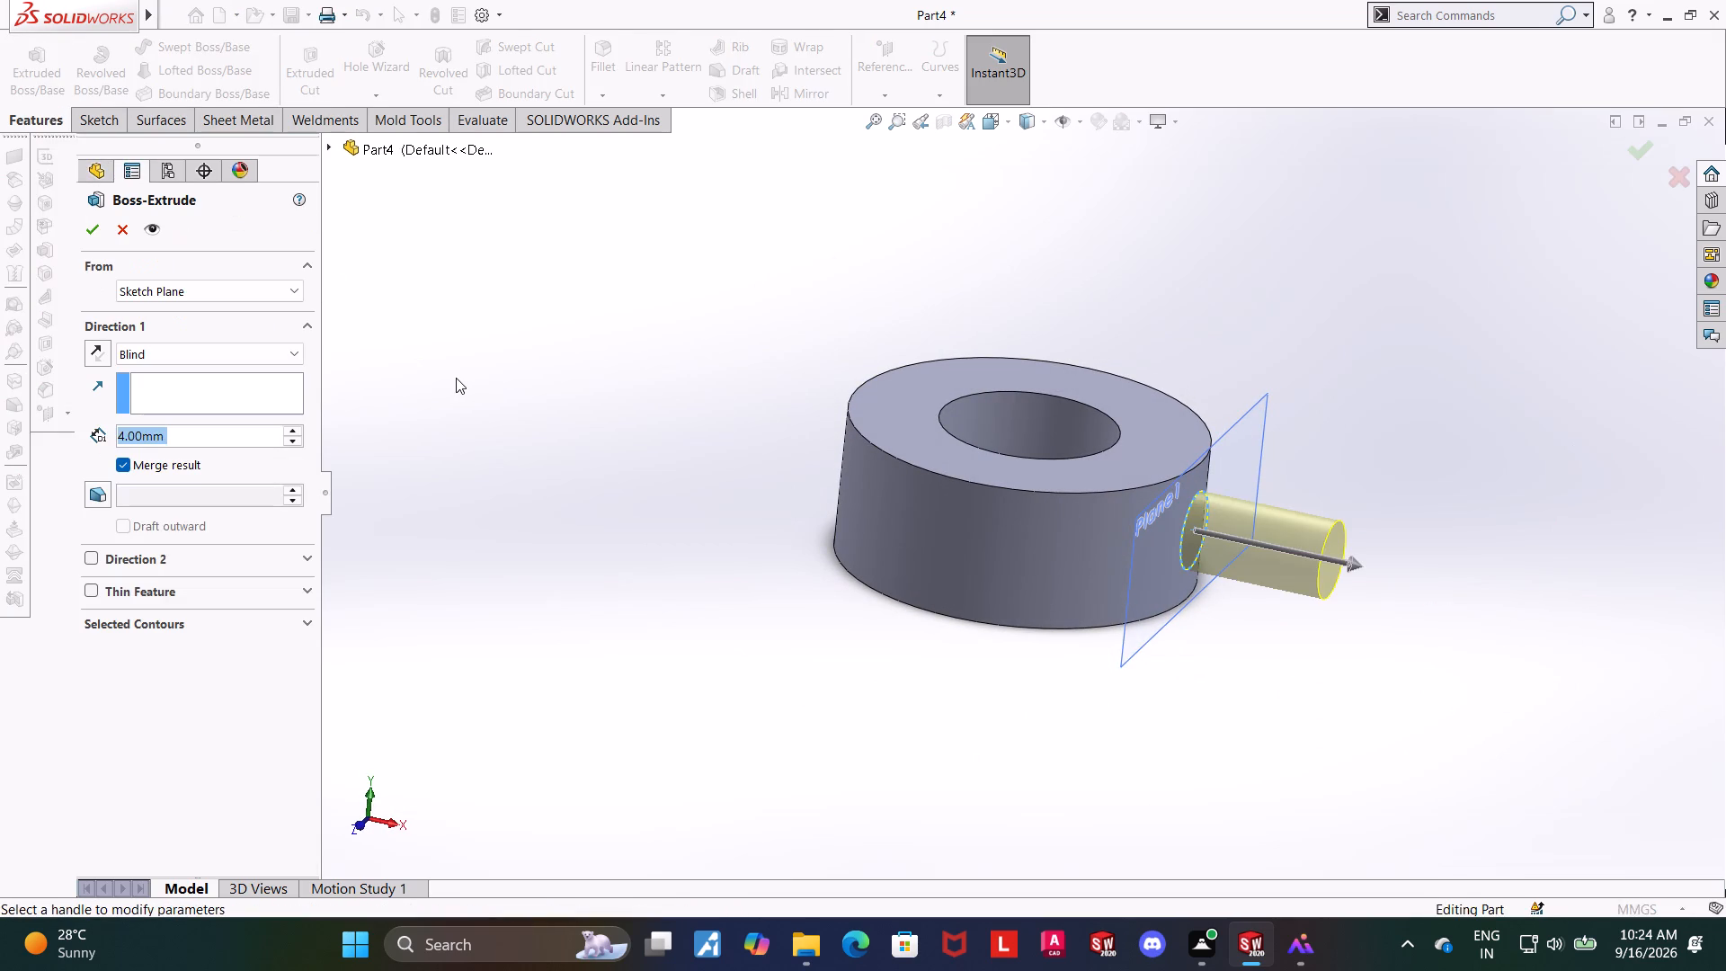
pyautogui.moveTo(489, 396); pyautogui.dragTo(499, 530, button='middle')
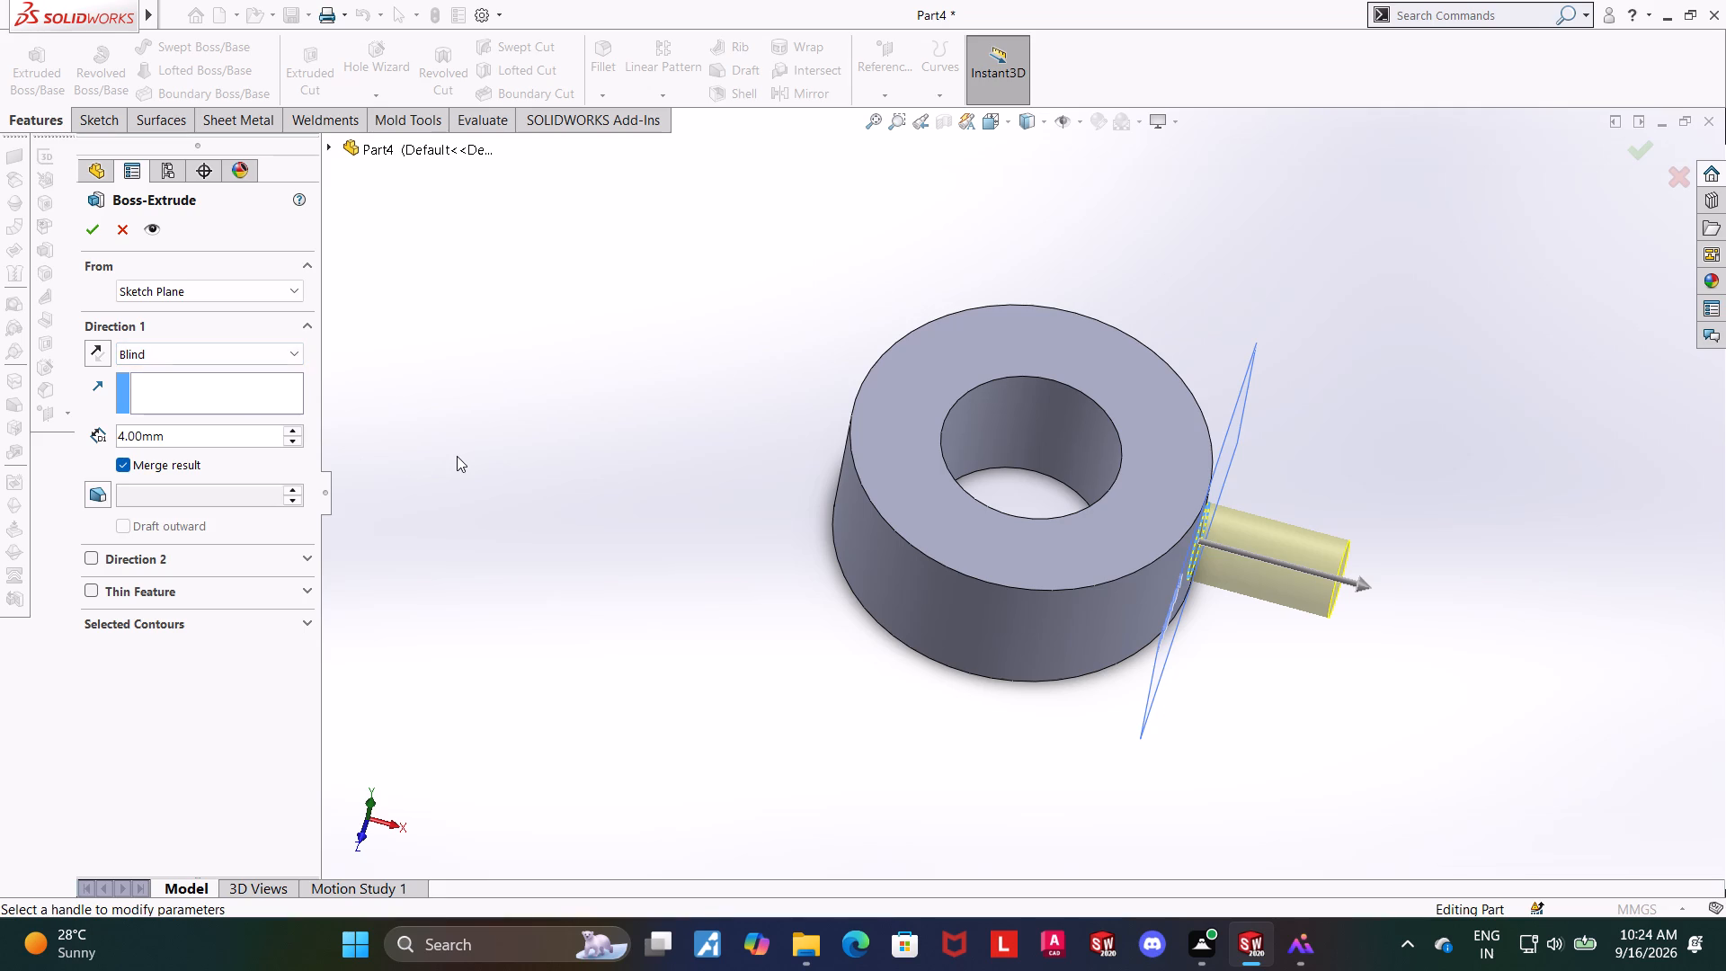
pyautogui.click(211, 434)
pyautogui.moveTo(211, 434); pyautogui.dragTo(177, 443)
pyautogui.write('11.5')
pyautogui.press('Return')
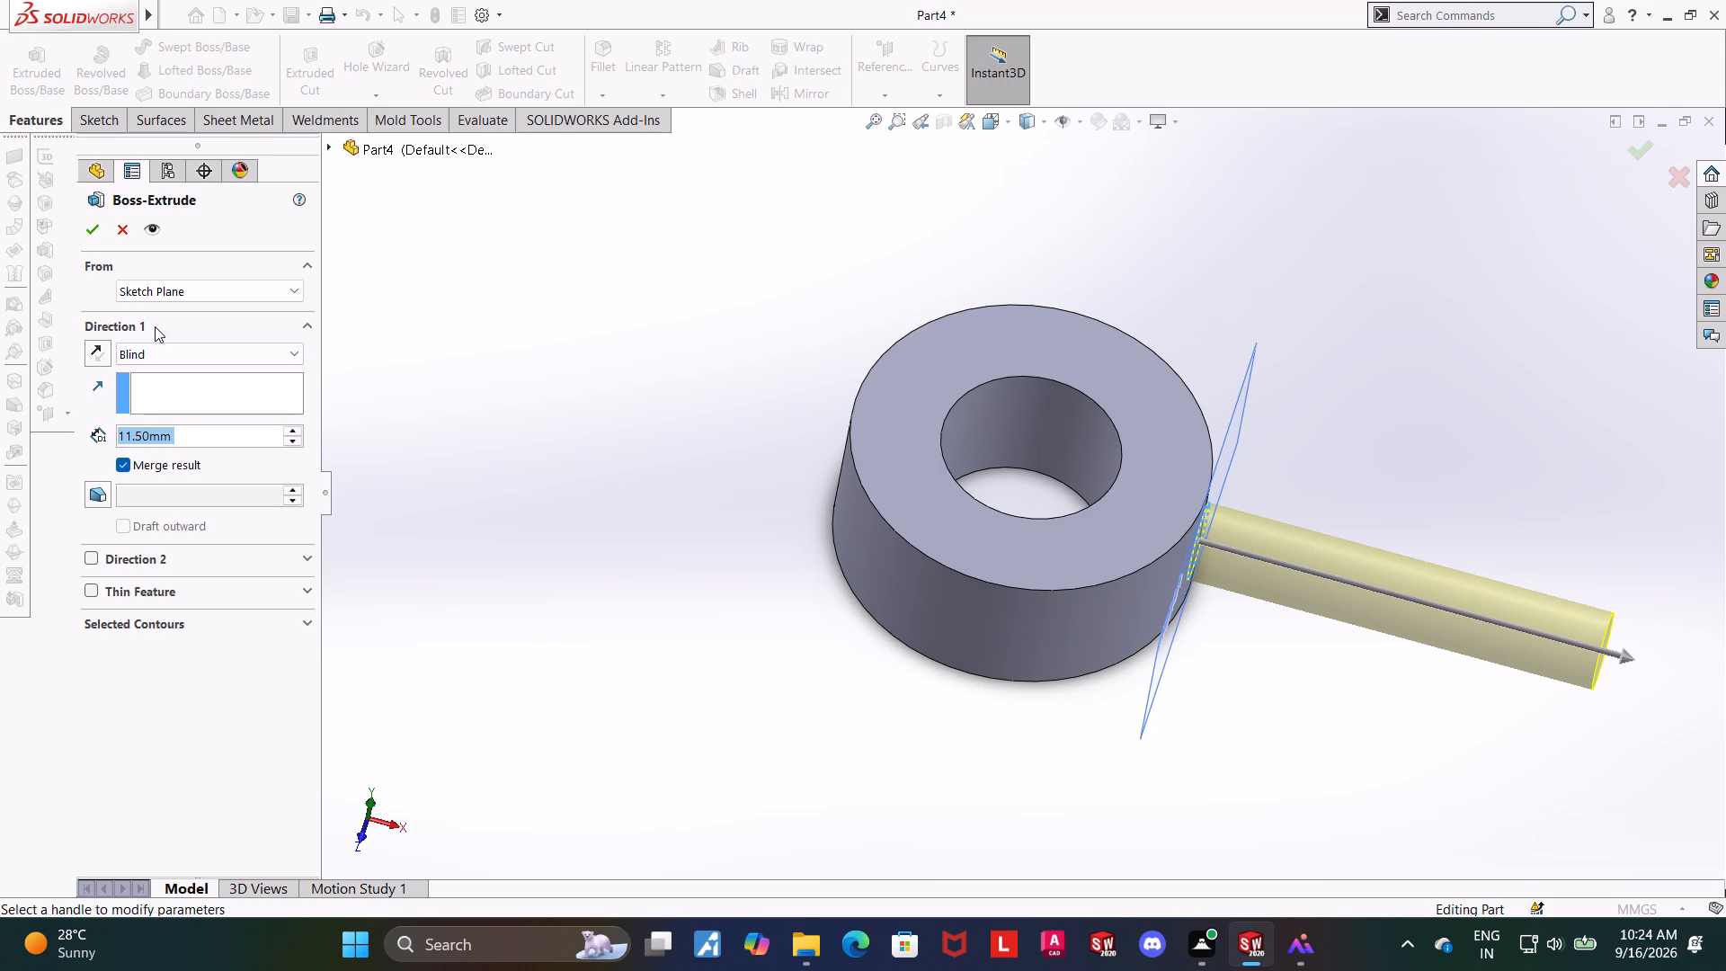
pyautogui.click(98, 225)
pyautogui.click(553, 415)
pyautogui.moveTo(504, 383); pyautogui.dragTo(547, 346, button='middle')
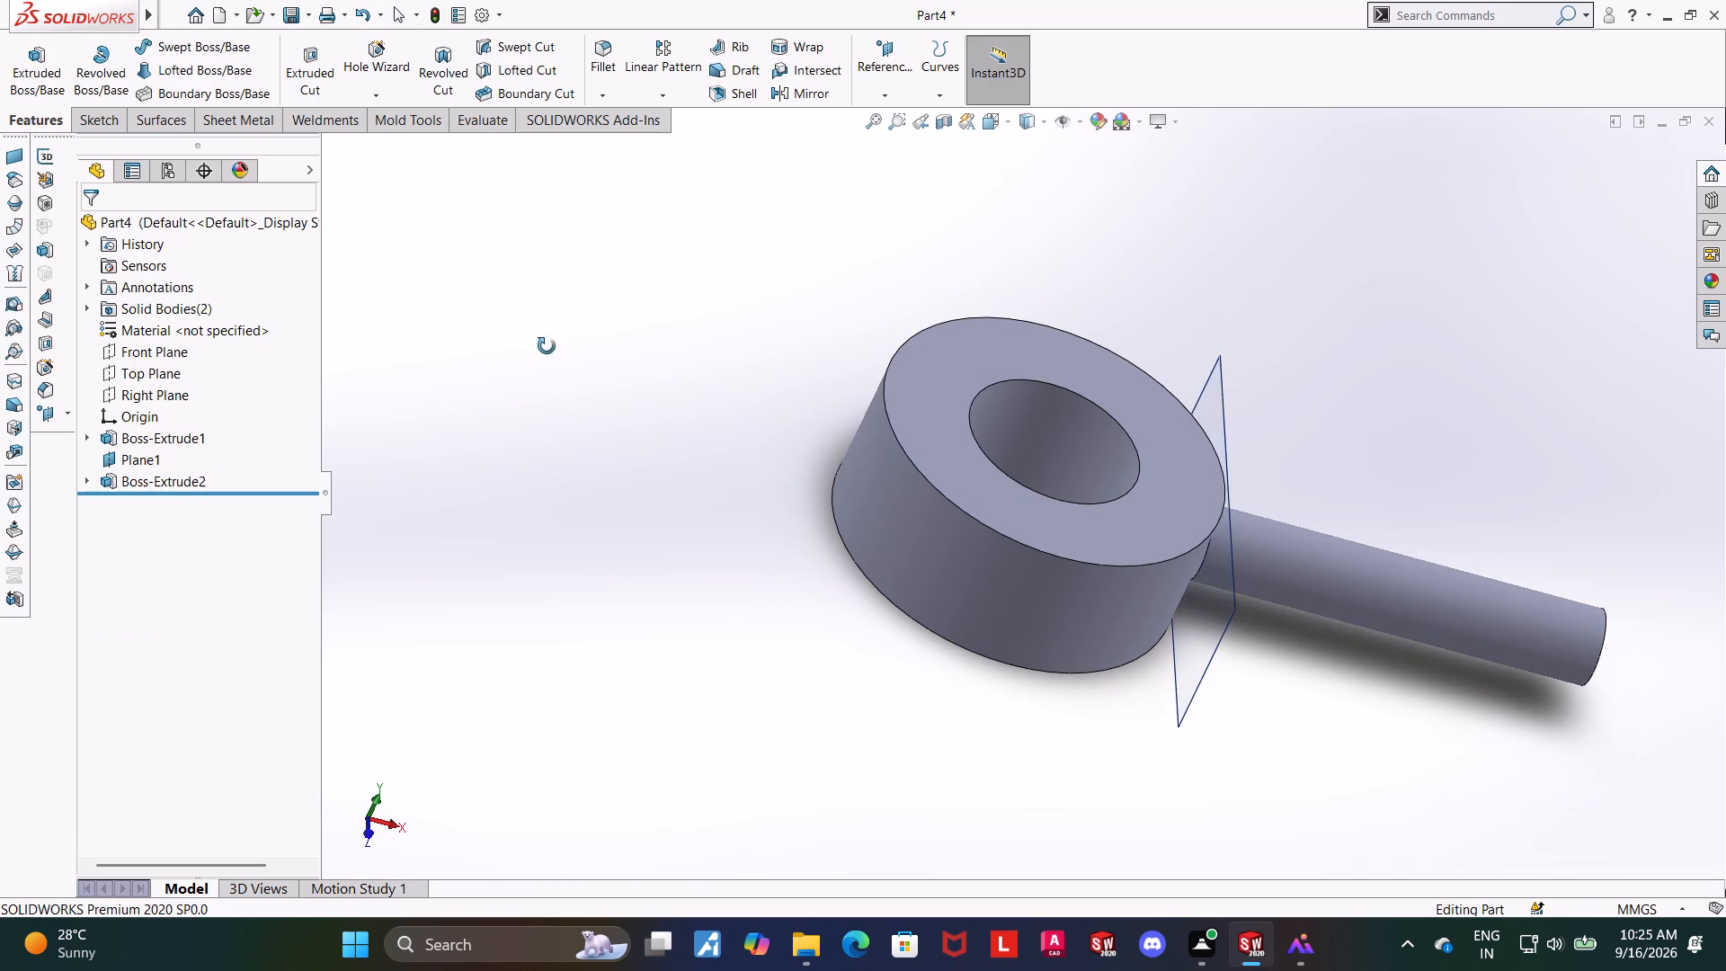
pyautogui.moveTo(547, 346); pyautogui.dragTo(546, 346, button='middle')
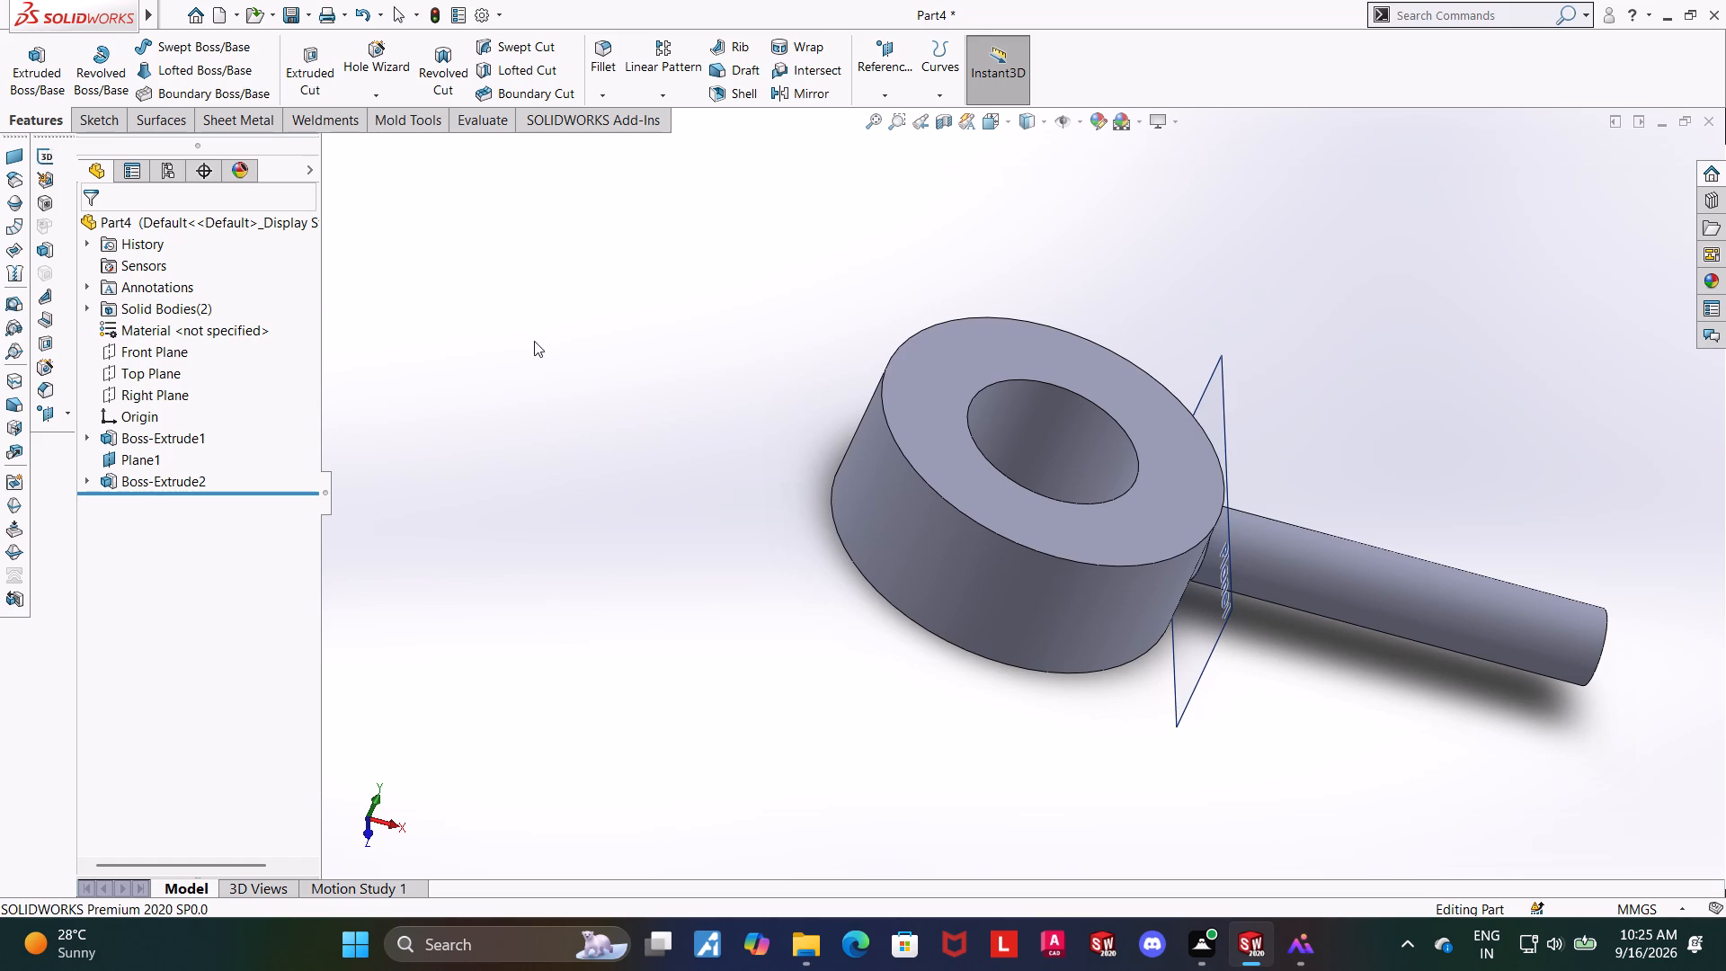
pyautogui.press('Escape')
# Start another sketch on the offset reference plane at the rod's base and view it face-on.
pyautogui.moveTo(1343, 671); pyautogui.dragTo(1303, 670, button='middle')
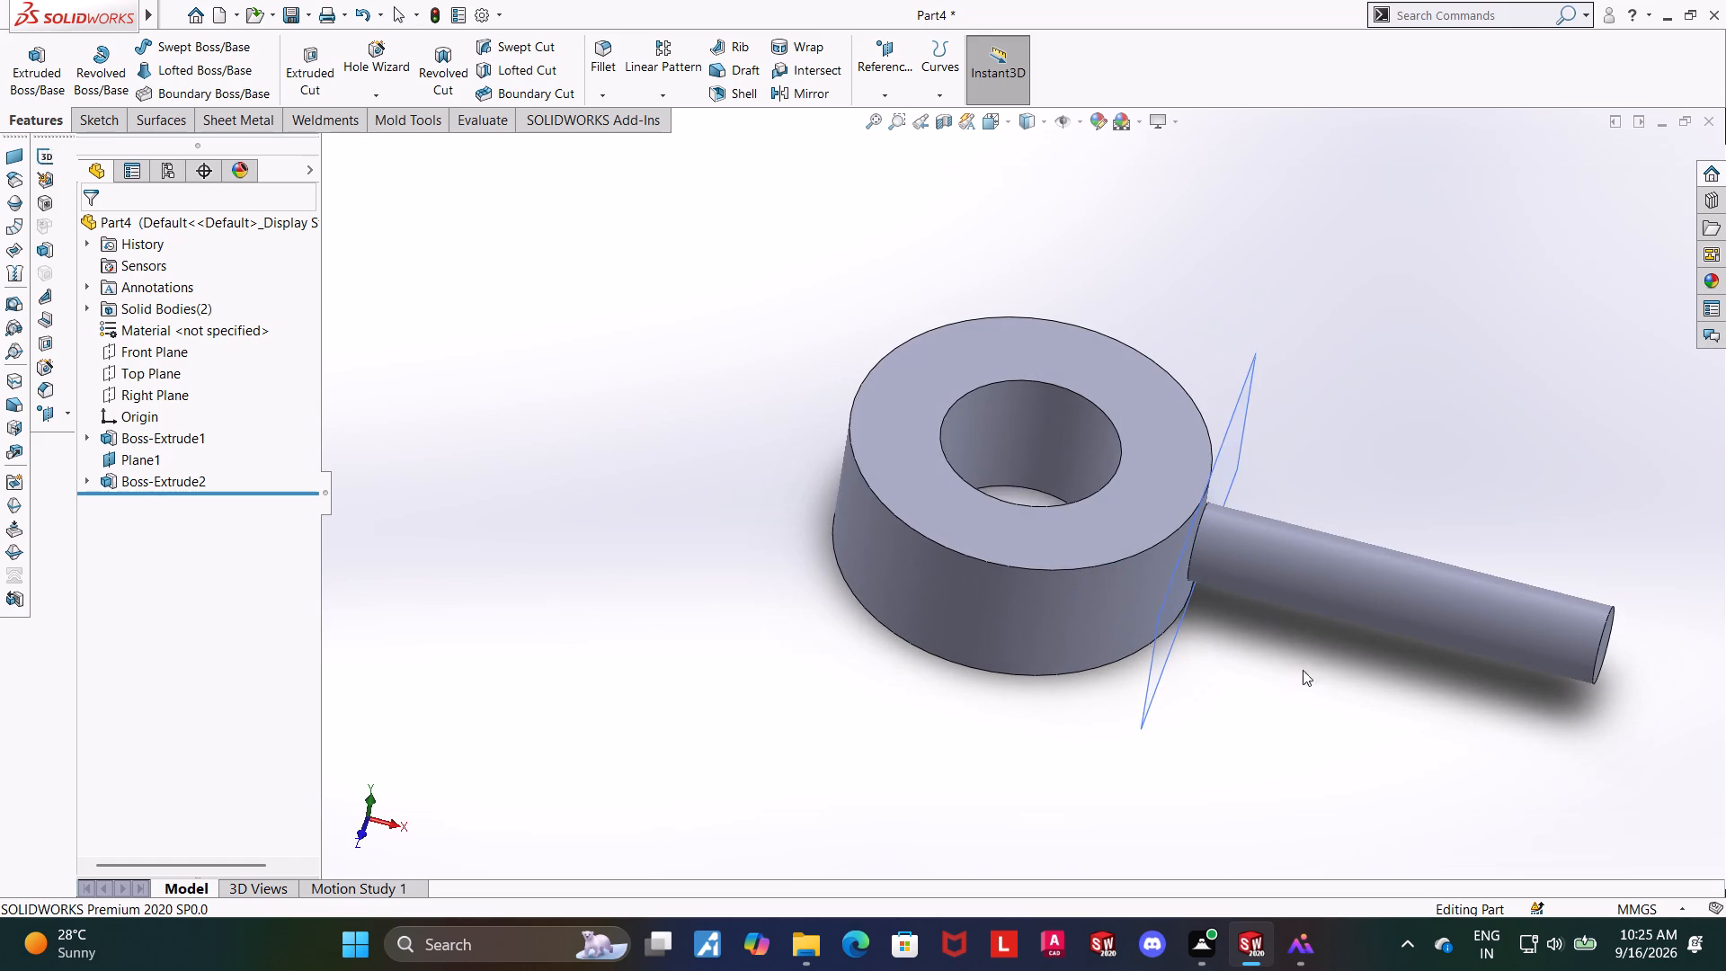
pyautogui.moveTo(1303, 670); pyautogui.dragTo(1302, 674, button='middle')
pyautogui.moveTo(1240, 674); pyautogui.dragTo(1263, 661, button='middle')
pyautogui.scroll(-2, 1266, 652)
pyautogui.scroll(-2, 1145, 628)
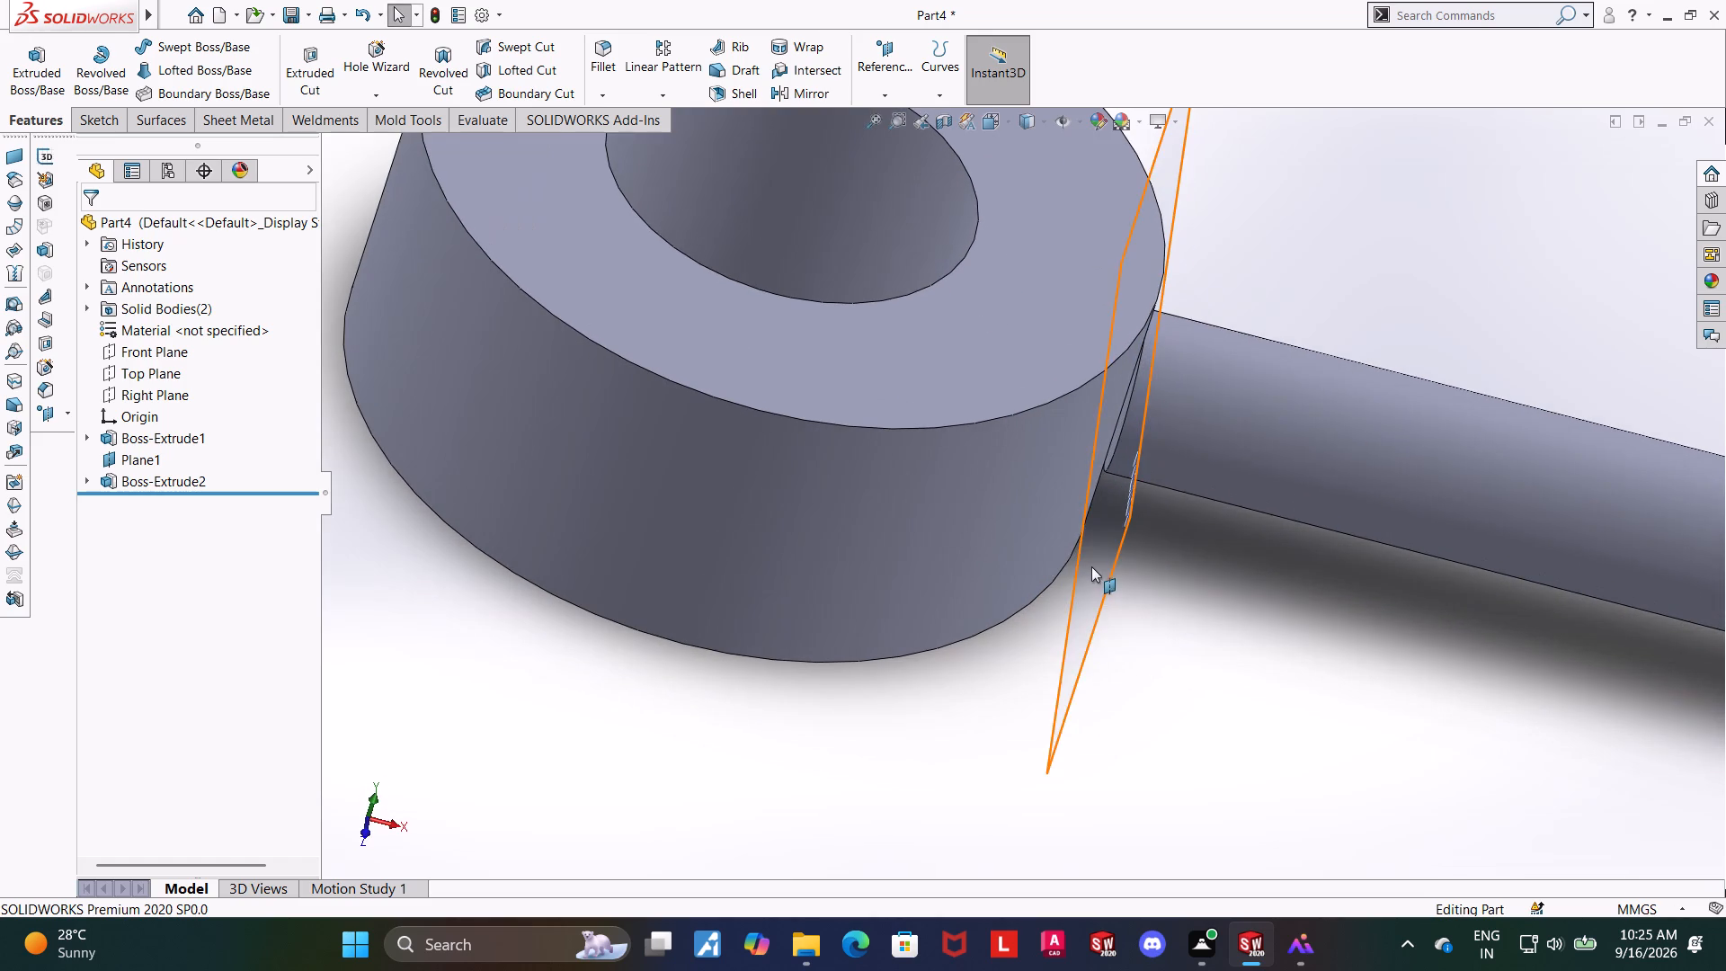
pyautogui.moveTo(1251, 669); pyautogui.dragTo(1267, 670, button='middle')
pyautogui.scroll(1, 1268, 669)
pyautogui.rightClick(1087, 543)
pyautogui.click(1125, 524)
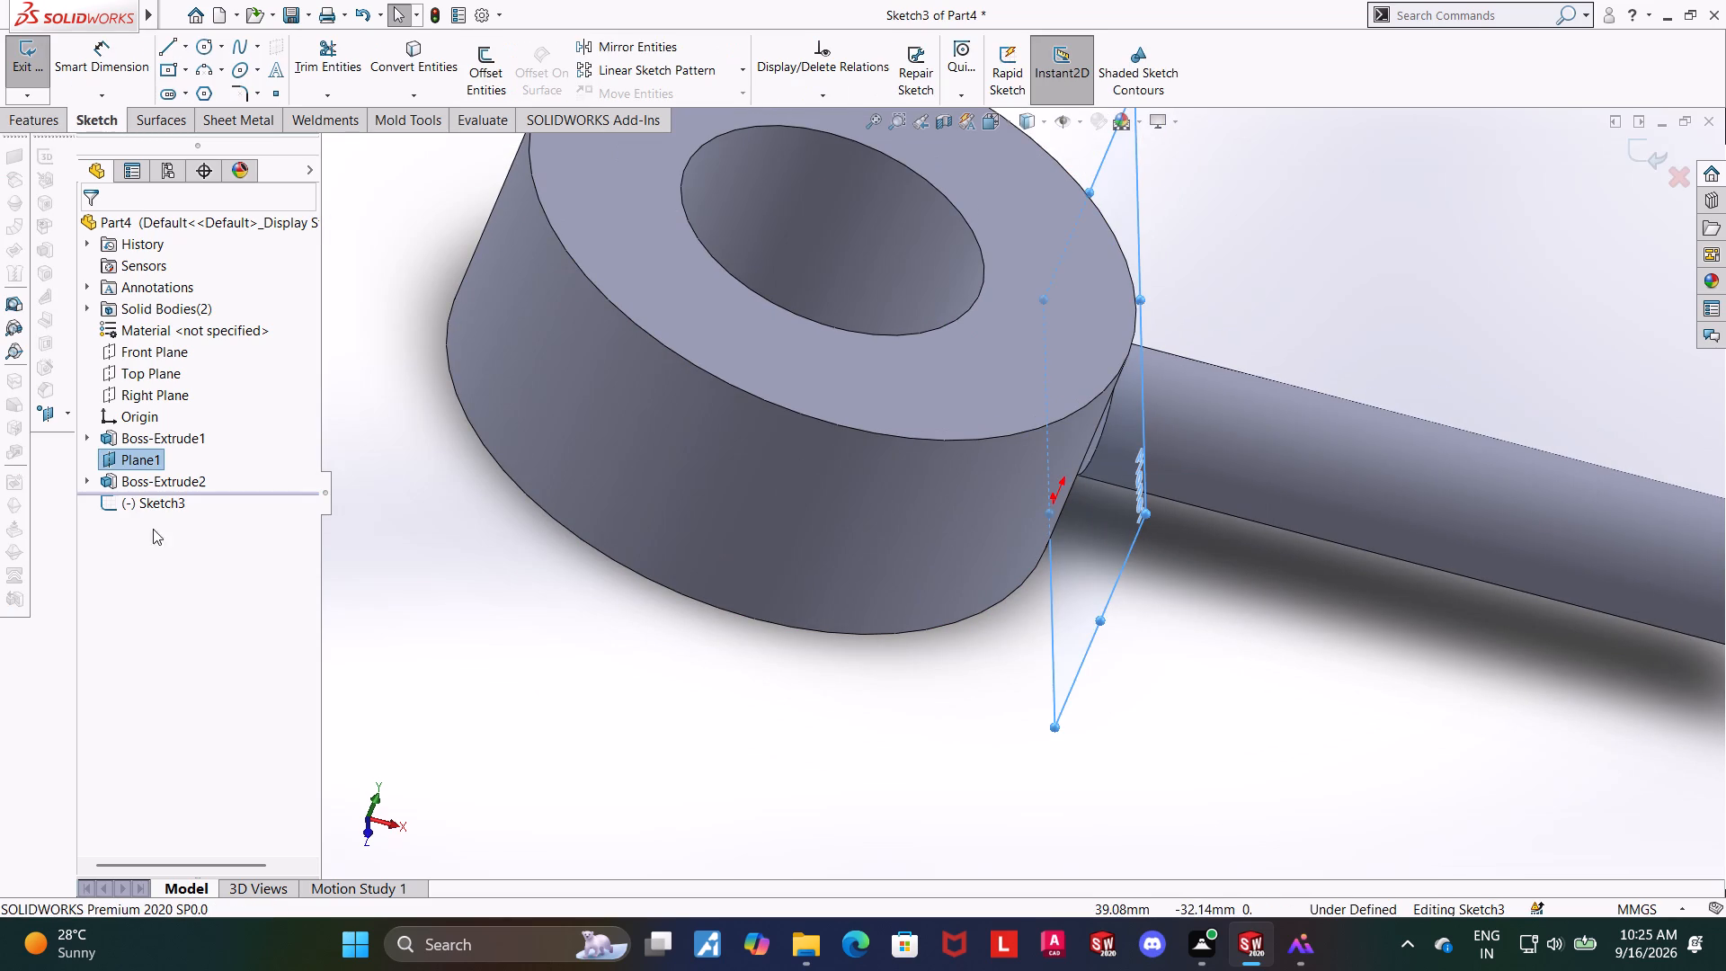
pyautogui.click(102, 507)
pyautogui.click(151, 477)
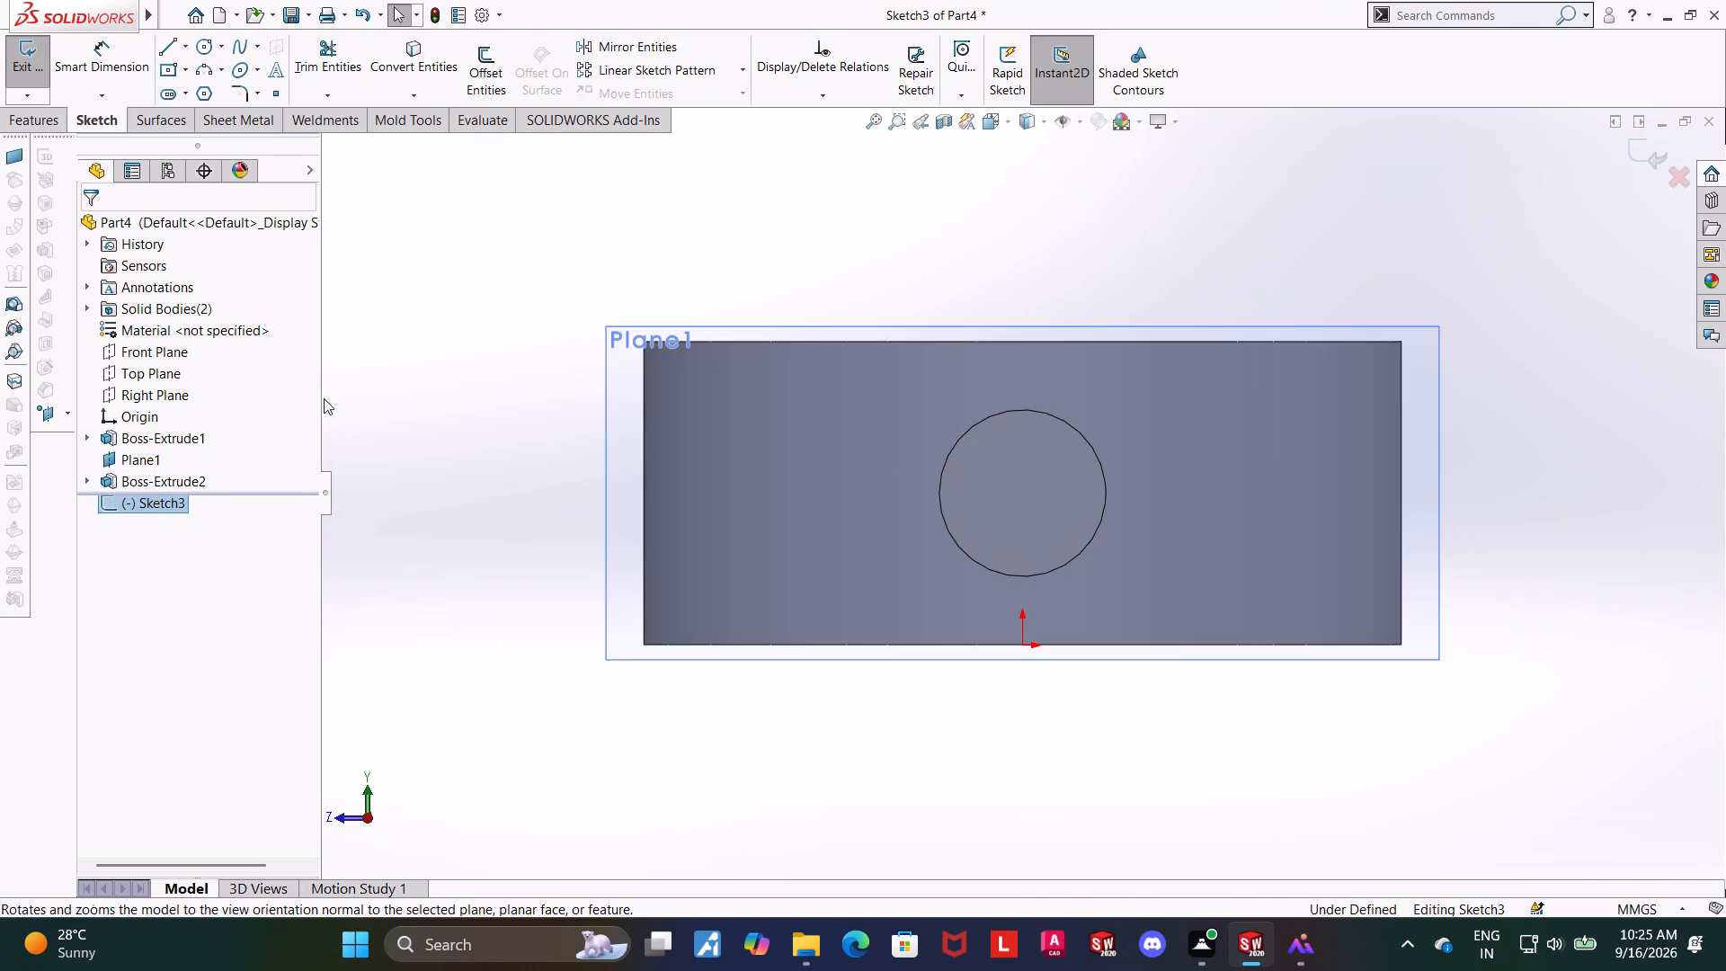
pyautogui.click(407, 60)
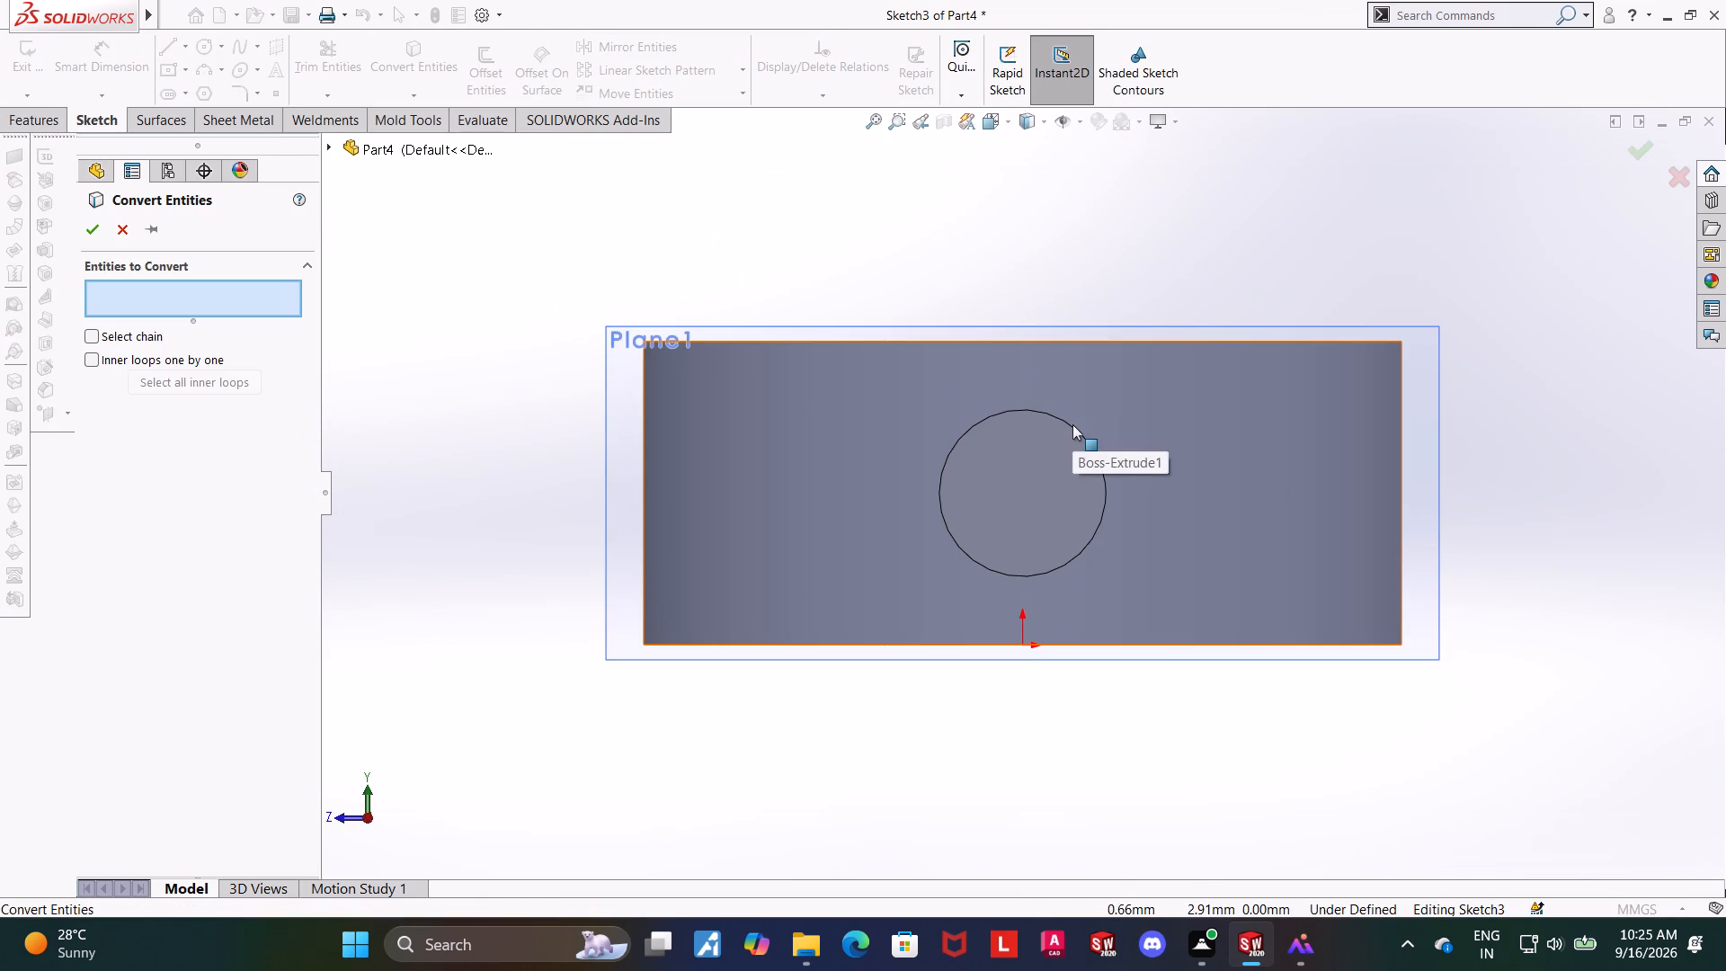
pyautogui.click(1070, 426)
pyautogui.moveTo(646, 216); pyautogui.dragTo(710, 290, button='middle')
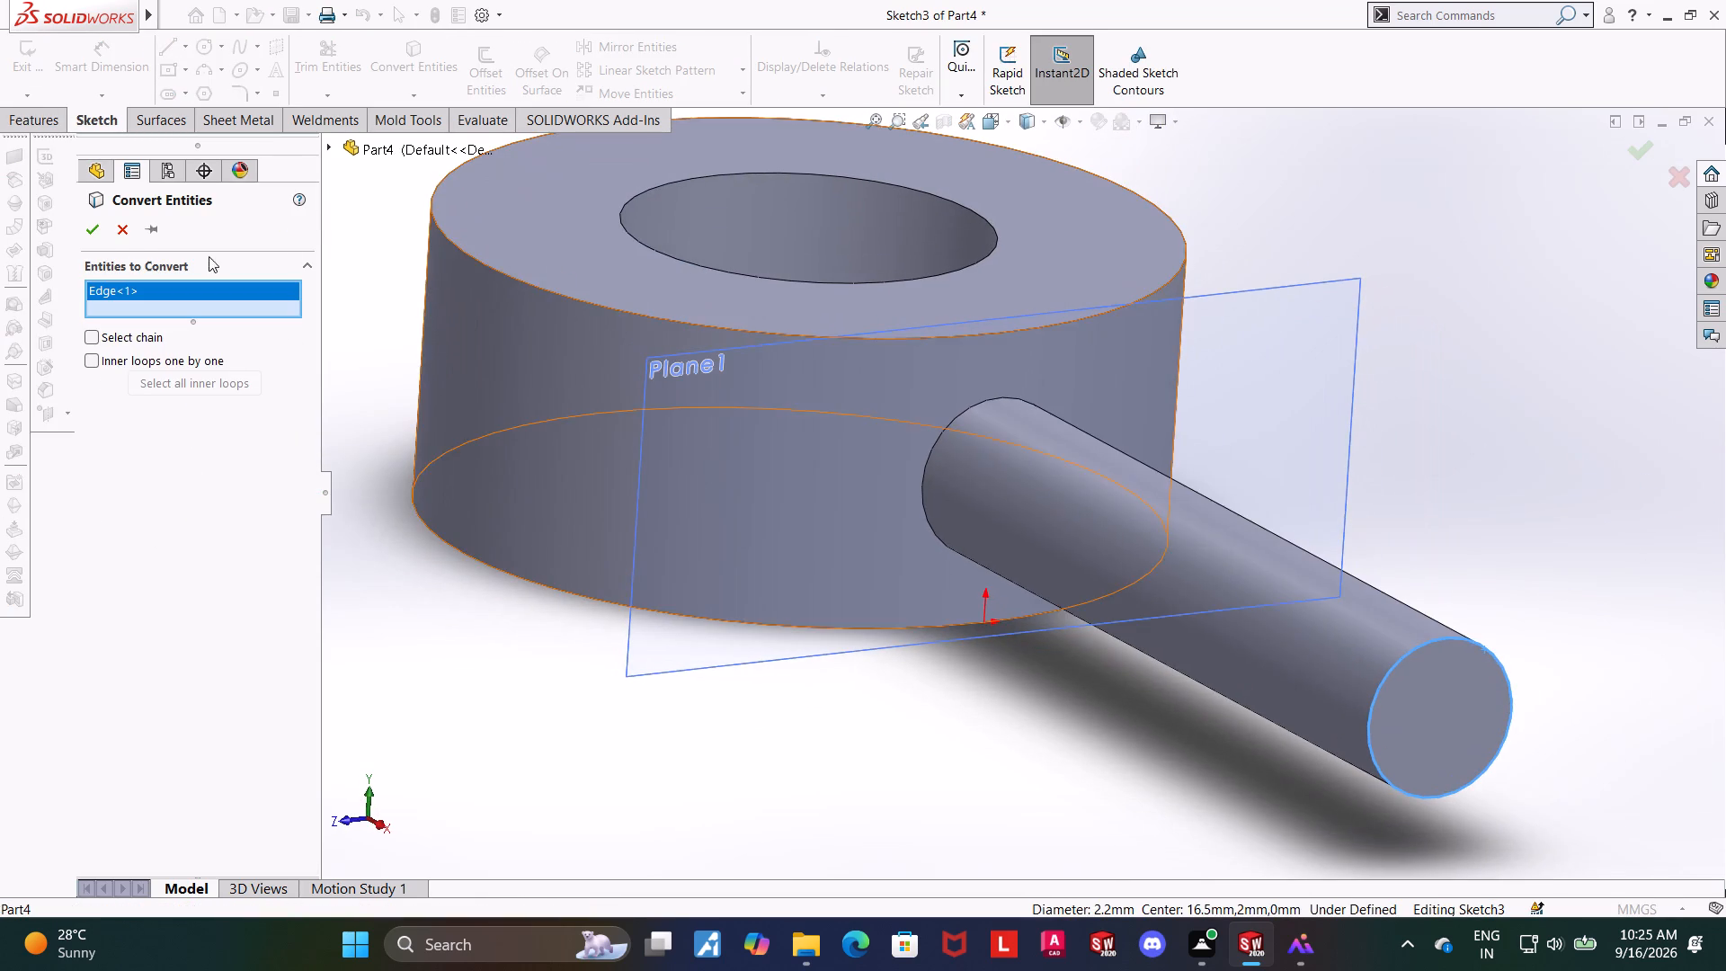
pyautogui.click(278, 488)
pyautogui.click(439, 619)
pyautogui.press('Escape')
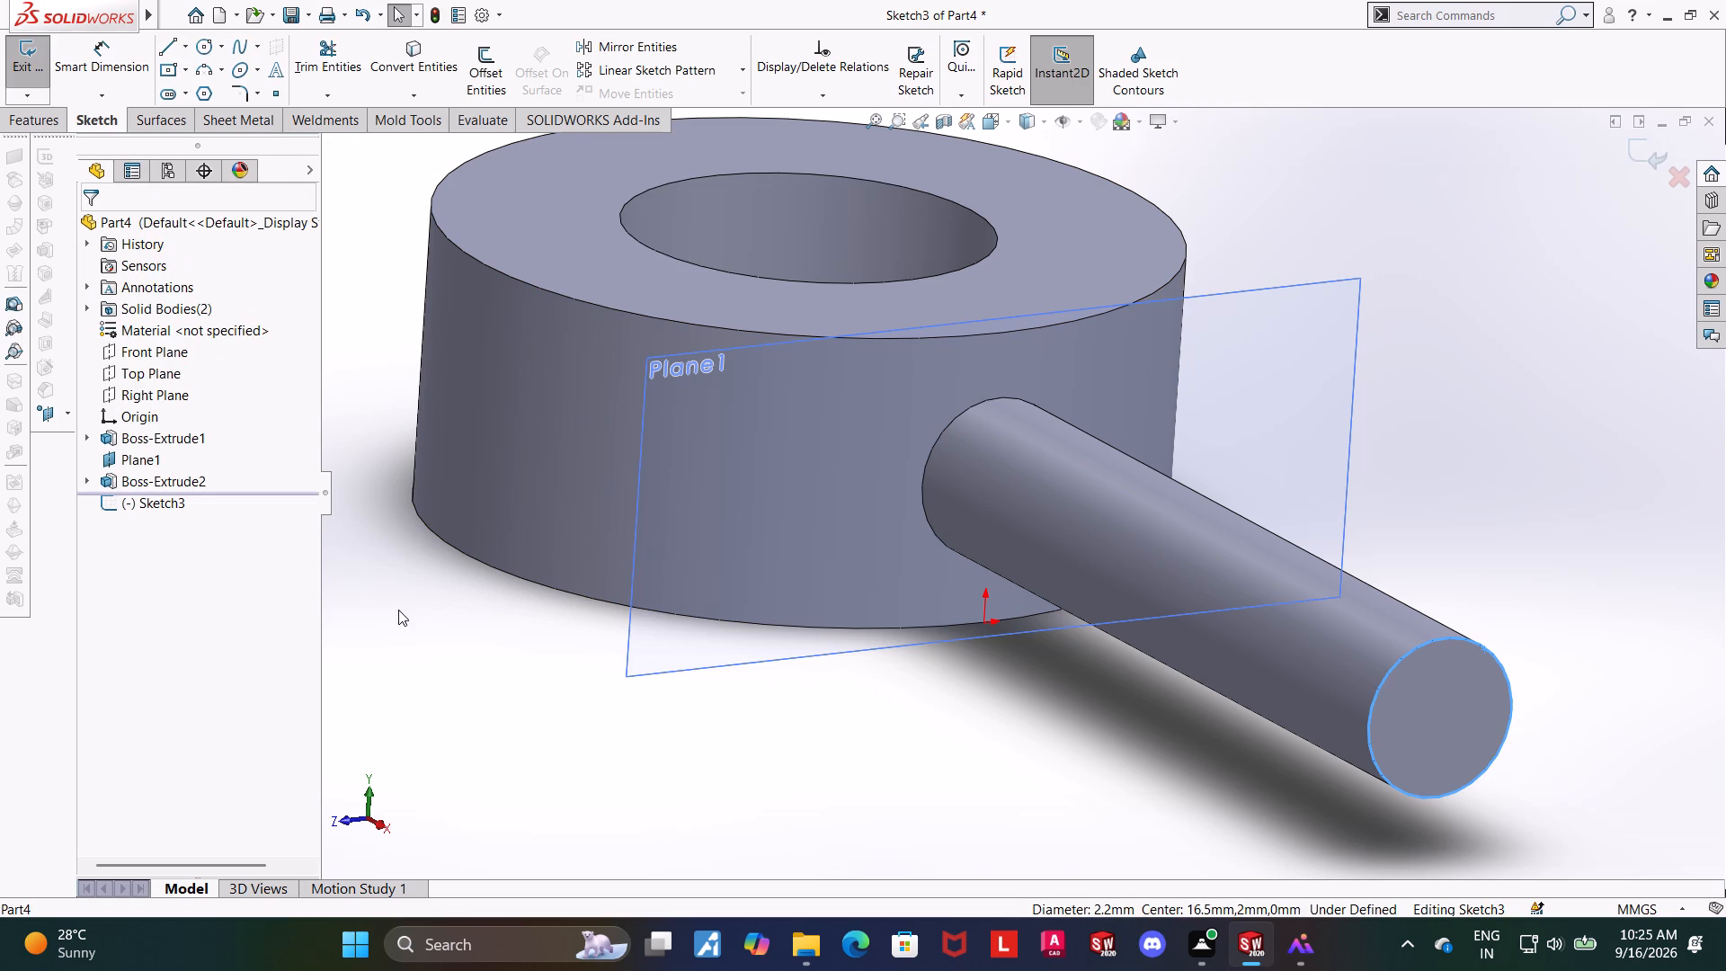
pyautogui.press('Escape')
# Convert the rod's circular base edge, where it meets the reference plane, into a sketch circle.
pyautogui.click(189, 503)
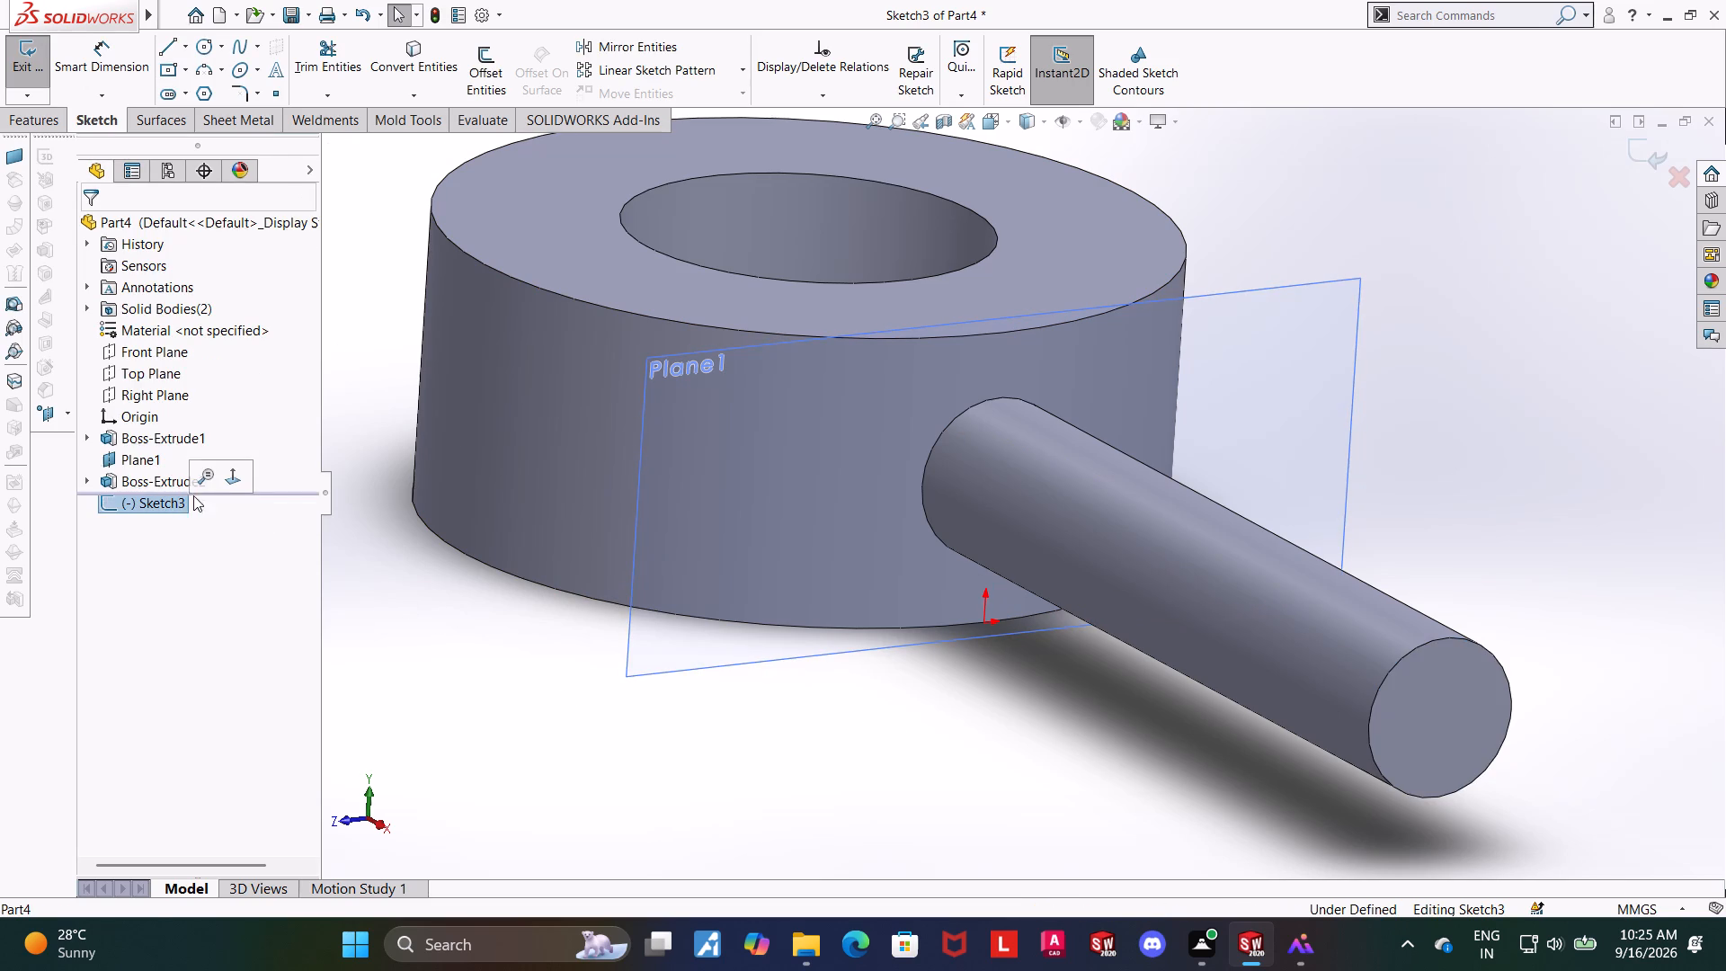
pyautogui.click(389, 618)
pyautogui.click(415, 58)
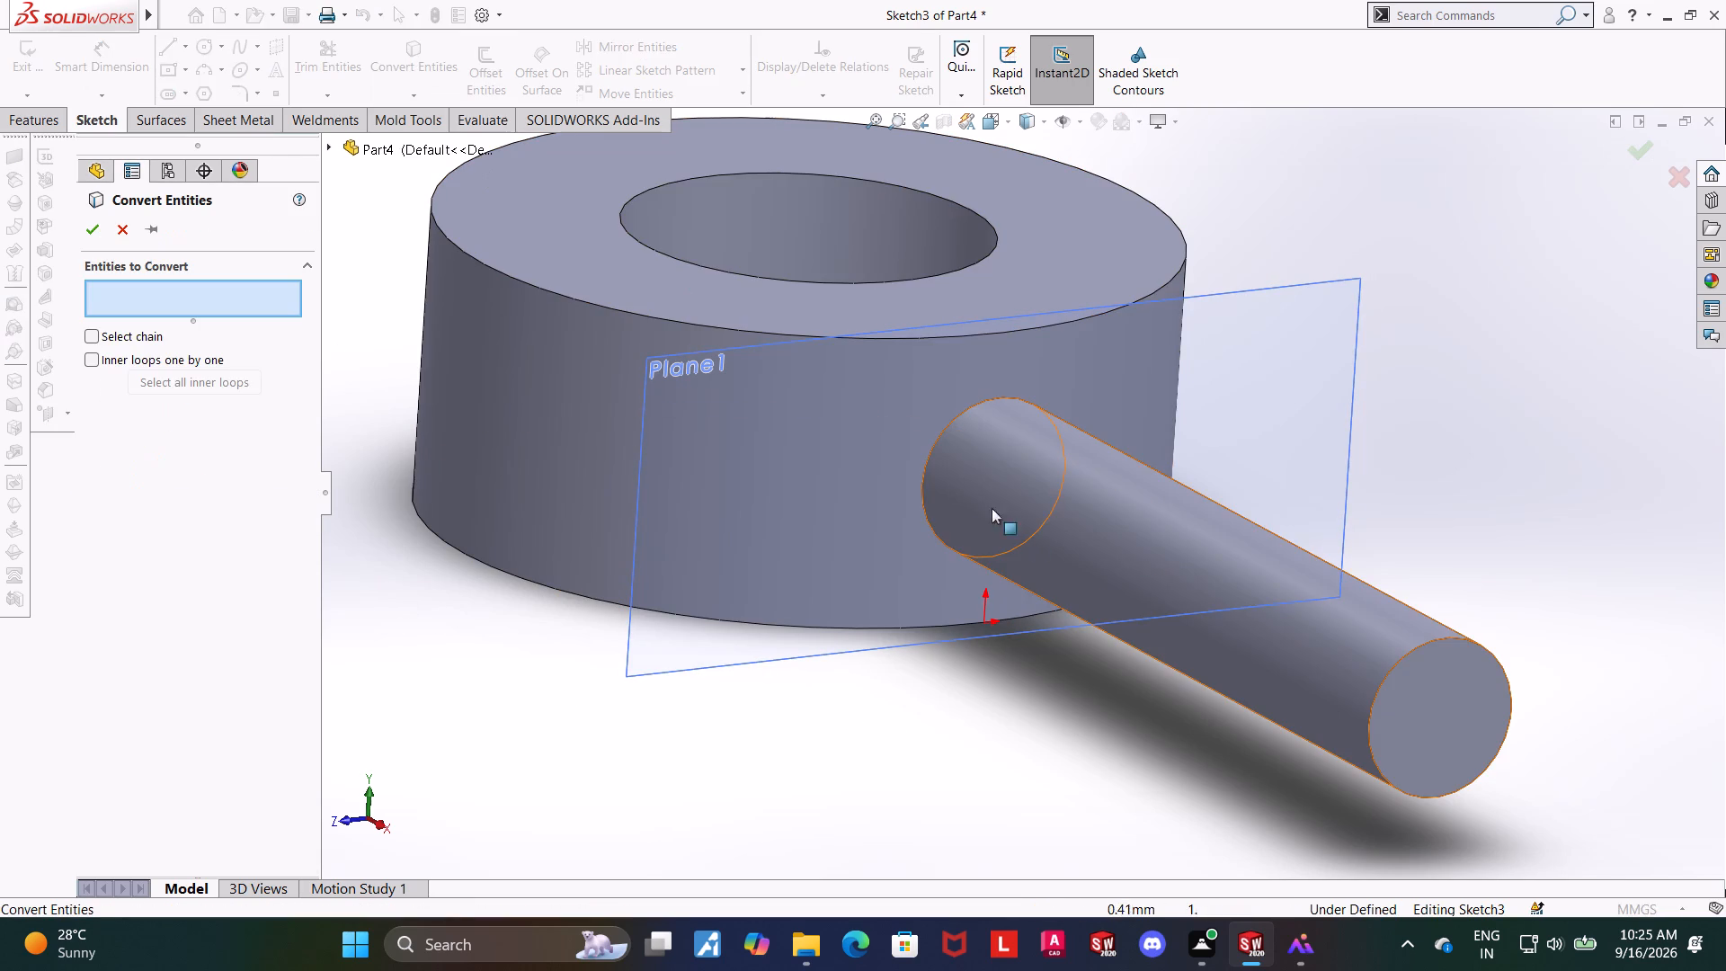
pyautogui.click(930, 456)
pyautogui.click(94, 245)
pyautogui.click(92, 233)
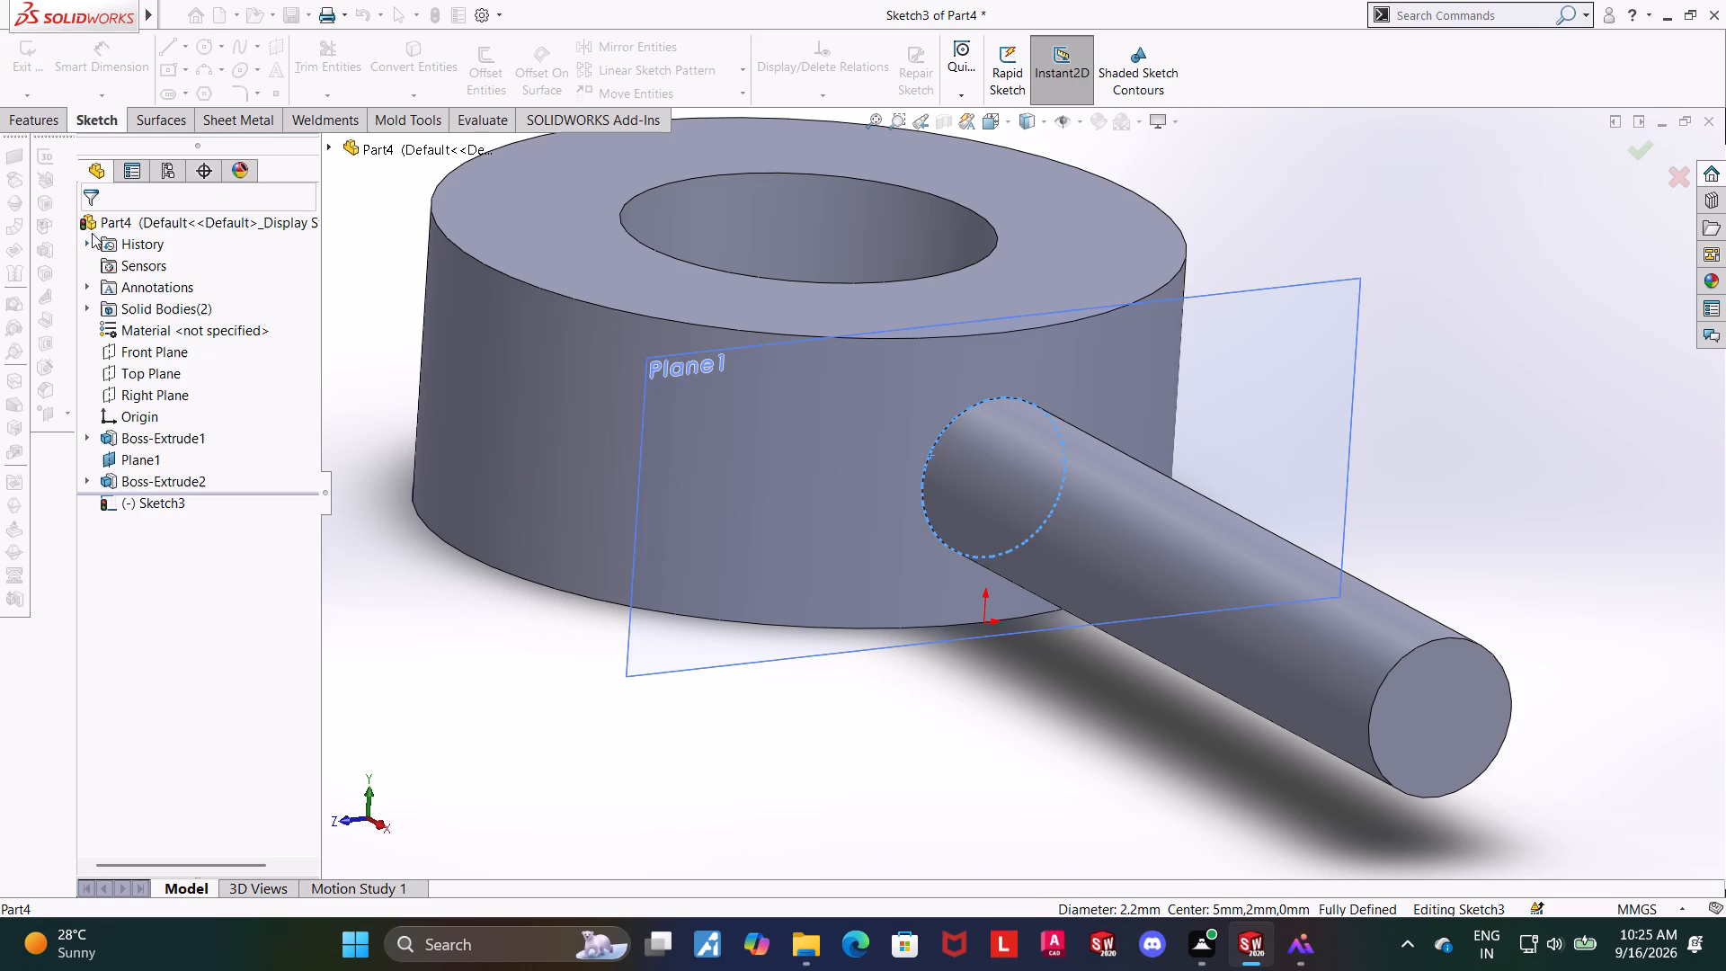
pyautogui.click(163, 511)
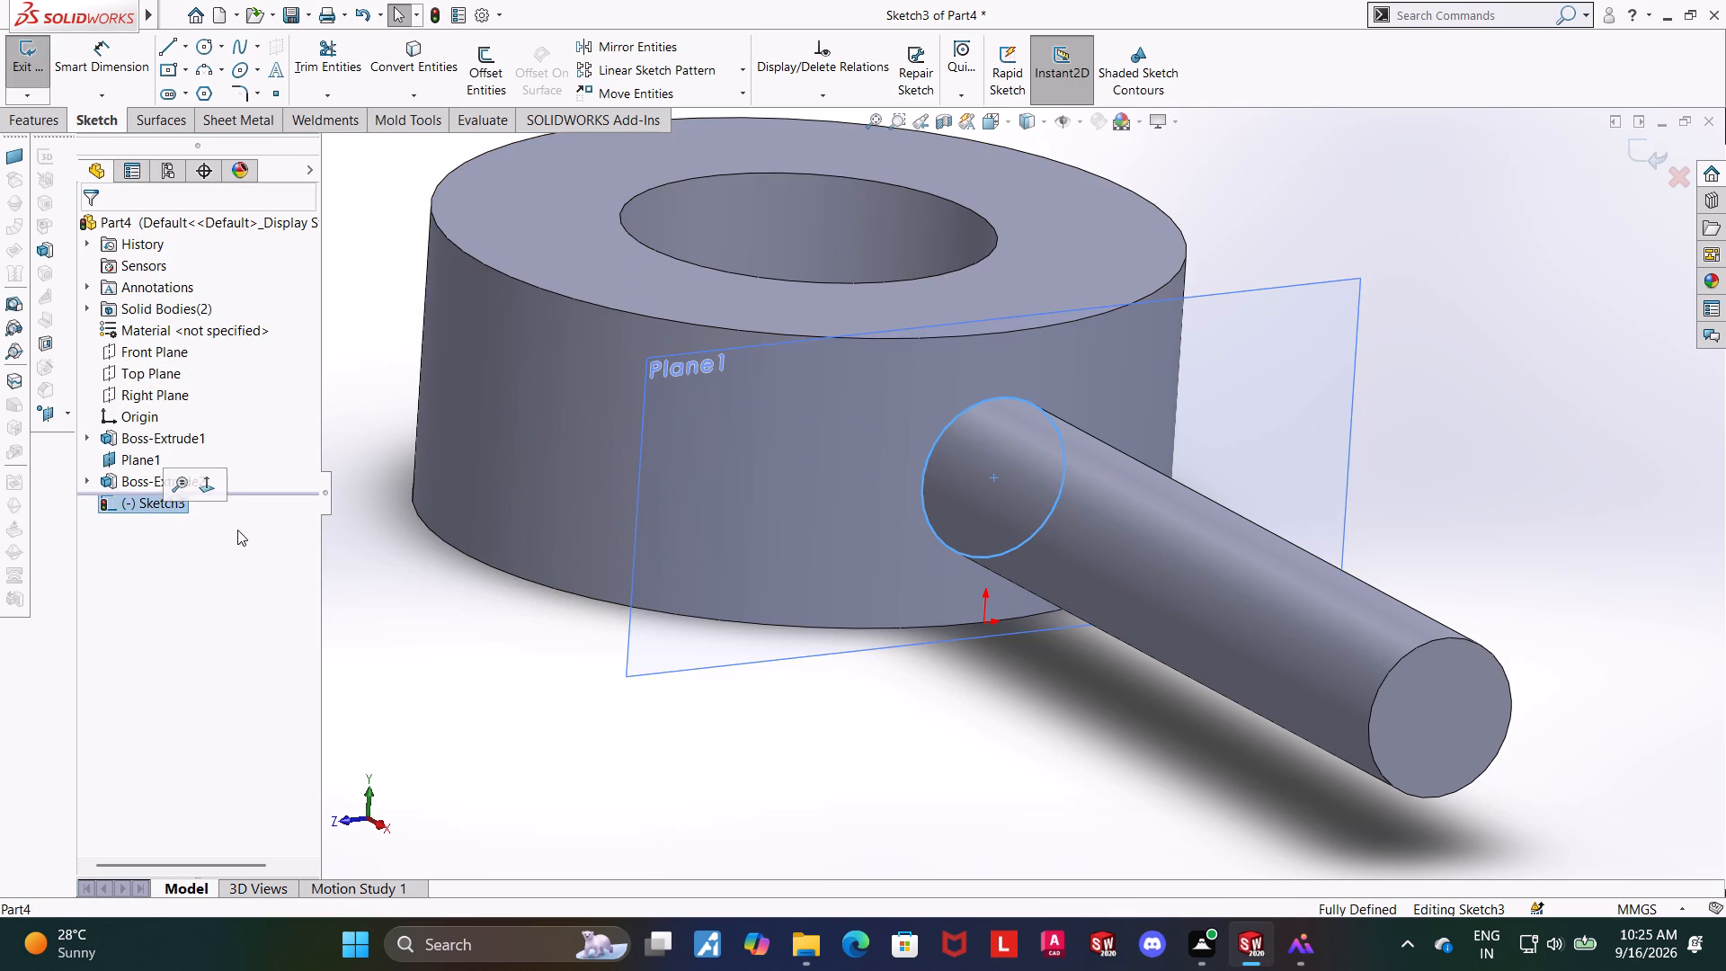
# Exit the sketch holding the converted rod-base circle.
pyautogui.click(436, 681)
pyautogui.moveTo(444, 653); pyautogui.dragTo(466, 670, button='middle')
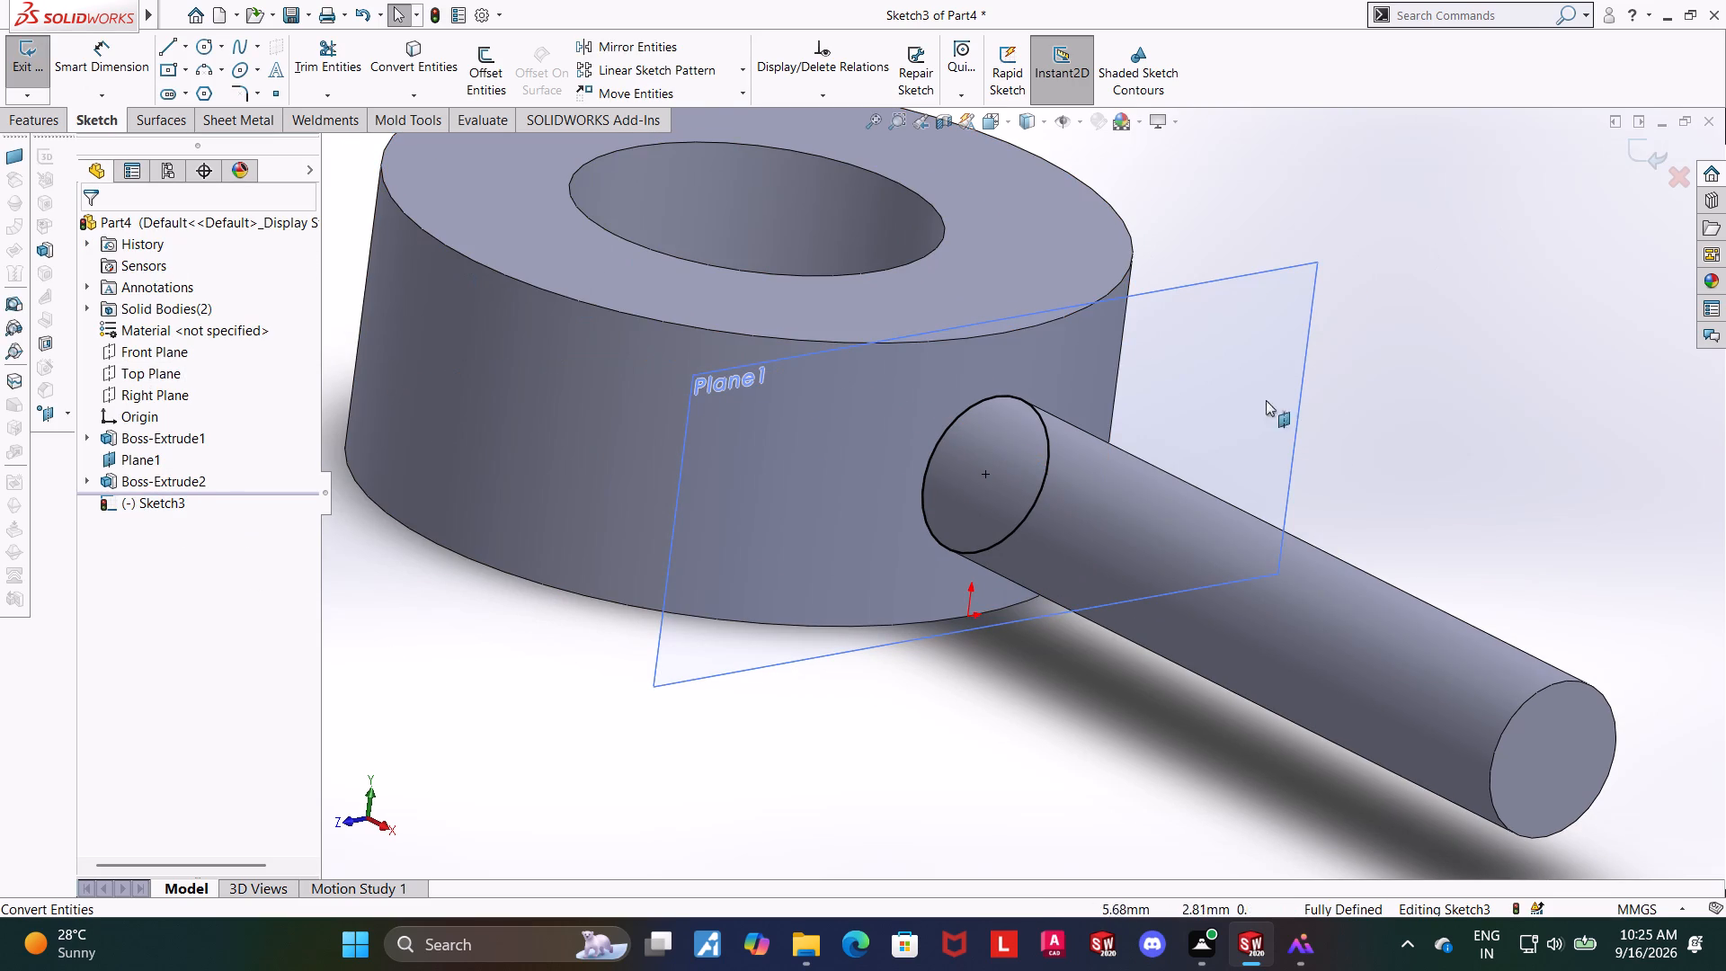
pyautogui.scroll(-3, 1161, 467)
pyautogui.moveTo(1455, 433); pyautogui.dragTo(1484, 448, button='middle')
pyautogui.scroll(6, 1484, 448)
pyautogui.click(1641, 157)
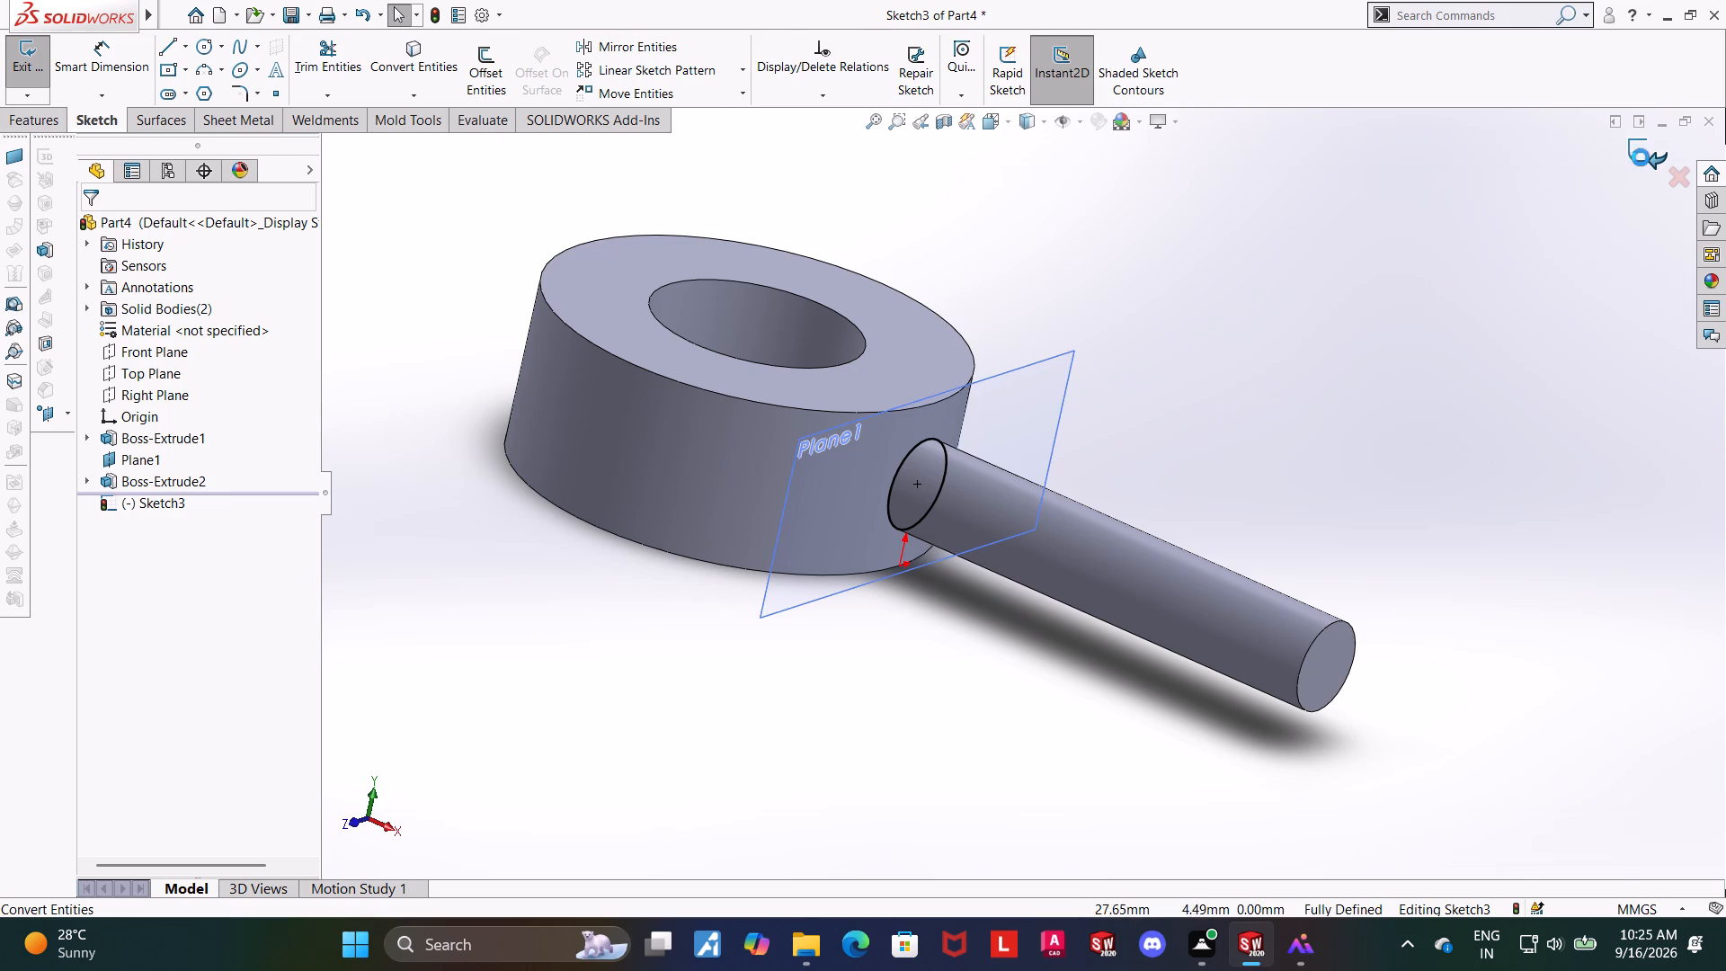
# Extrude the converted circle in the reversed direction, Up To Surface at the ring's inner bore face, merging the result.
pyautogui.click(22, 65)
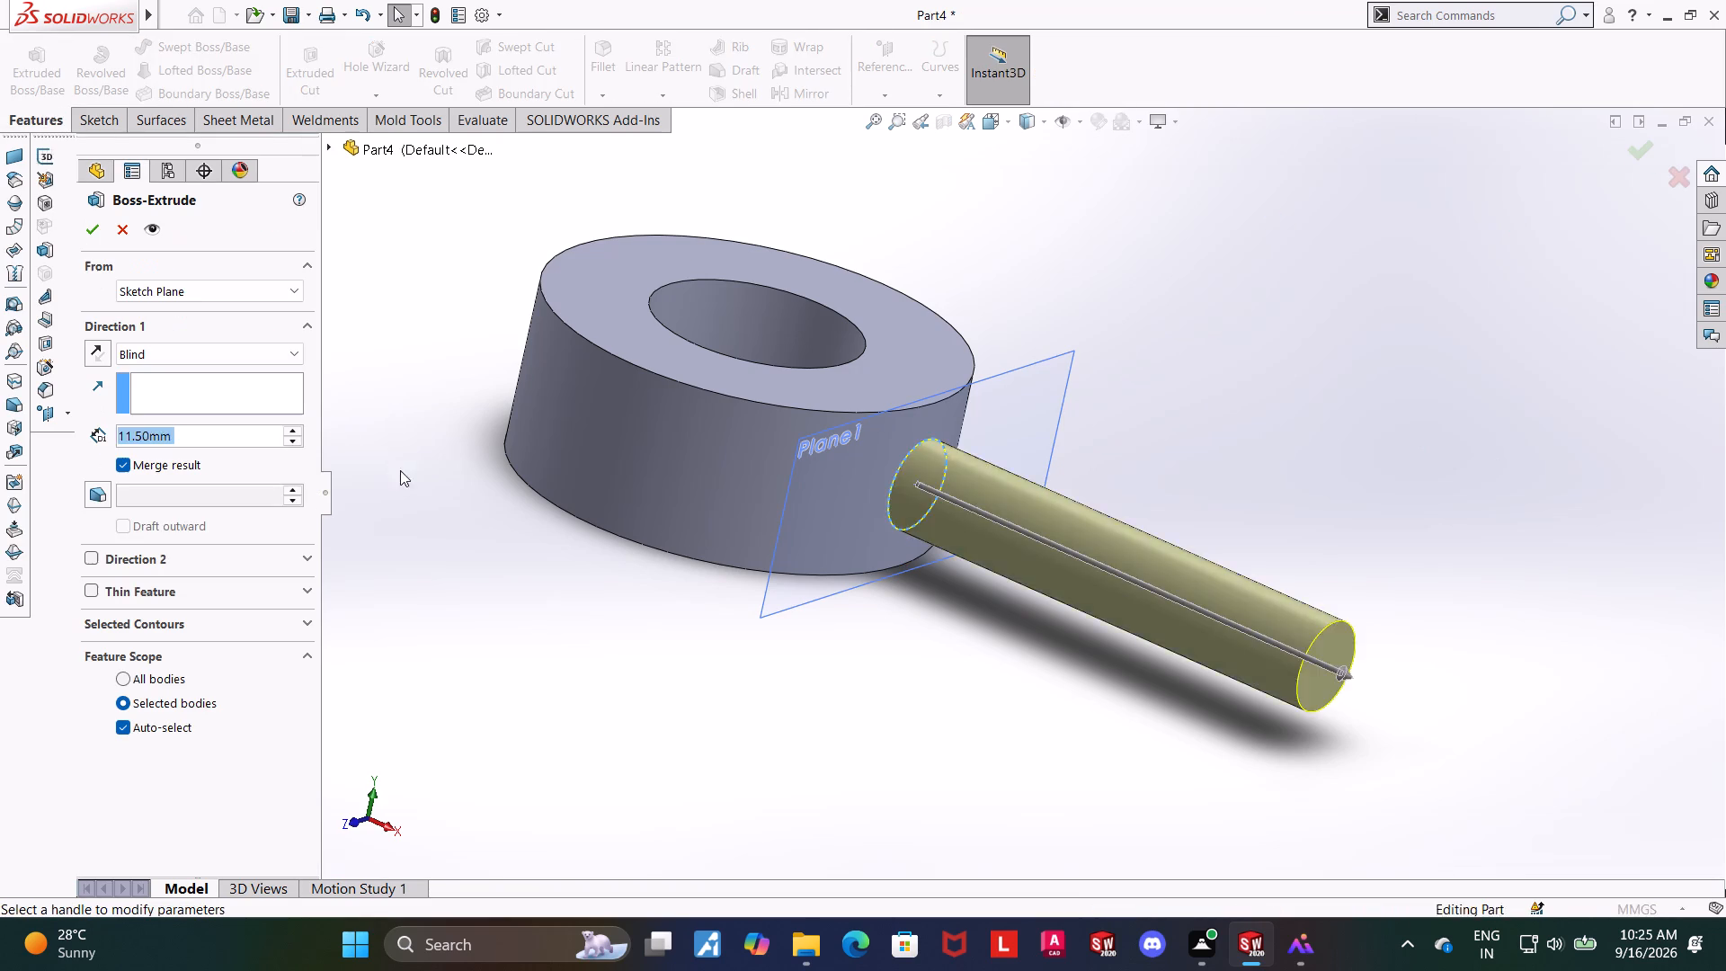
pyautogui.moveTo(404, 470); pyautogui.dragTo(450, 544, button='middle')
pyautogui.click(99, 356)
pyautogui.click(142, 349)
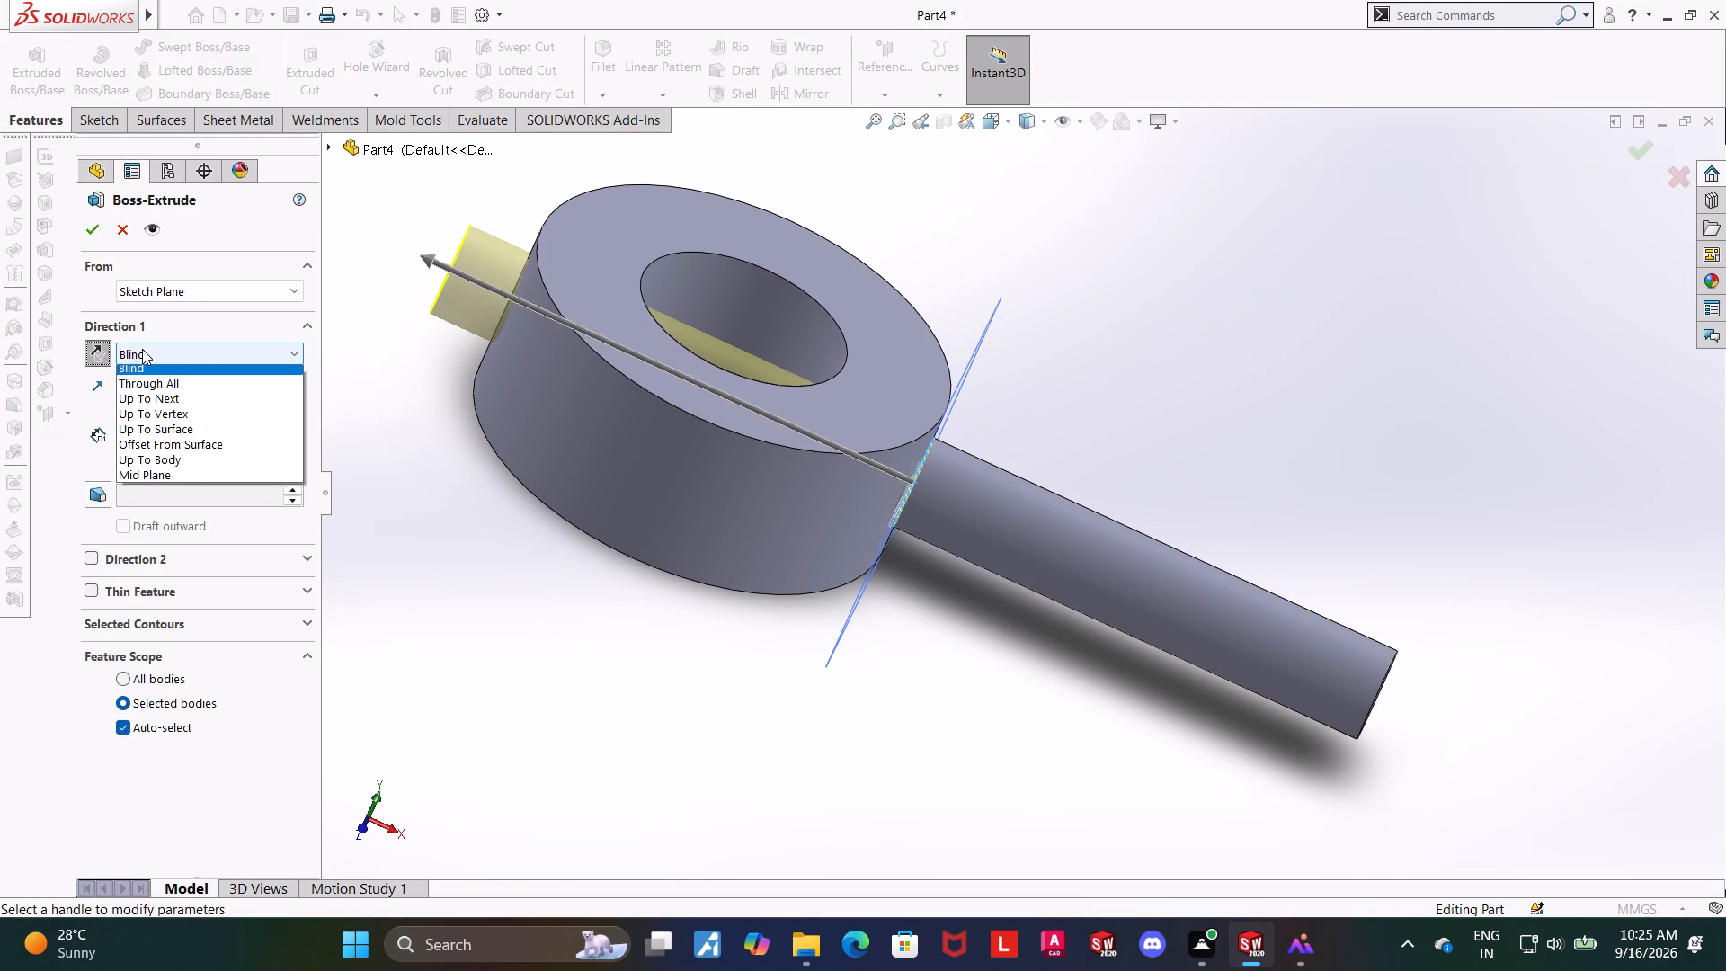
pyautogui.click(182, 429)
pyautogui.moveTo(407, 453); pyautogui.dragTo(464, 631, button='middle')
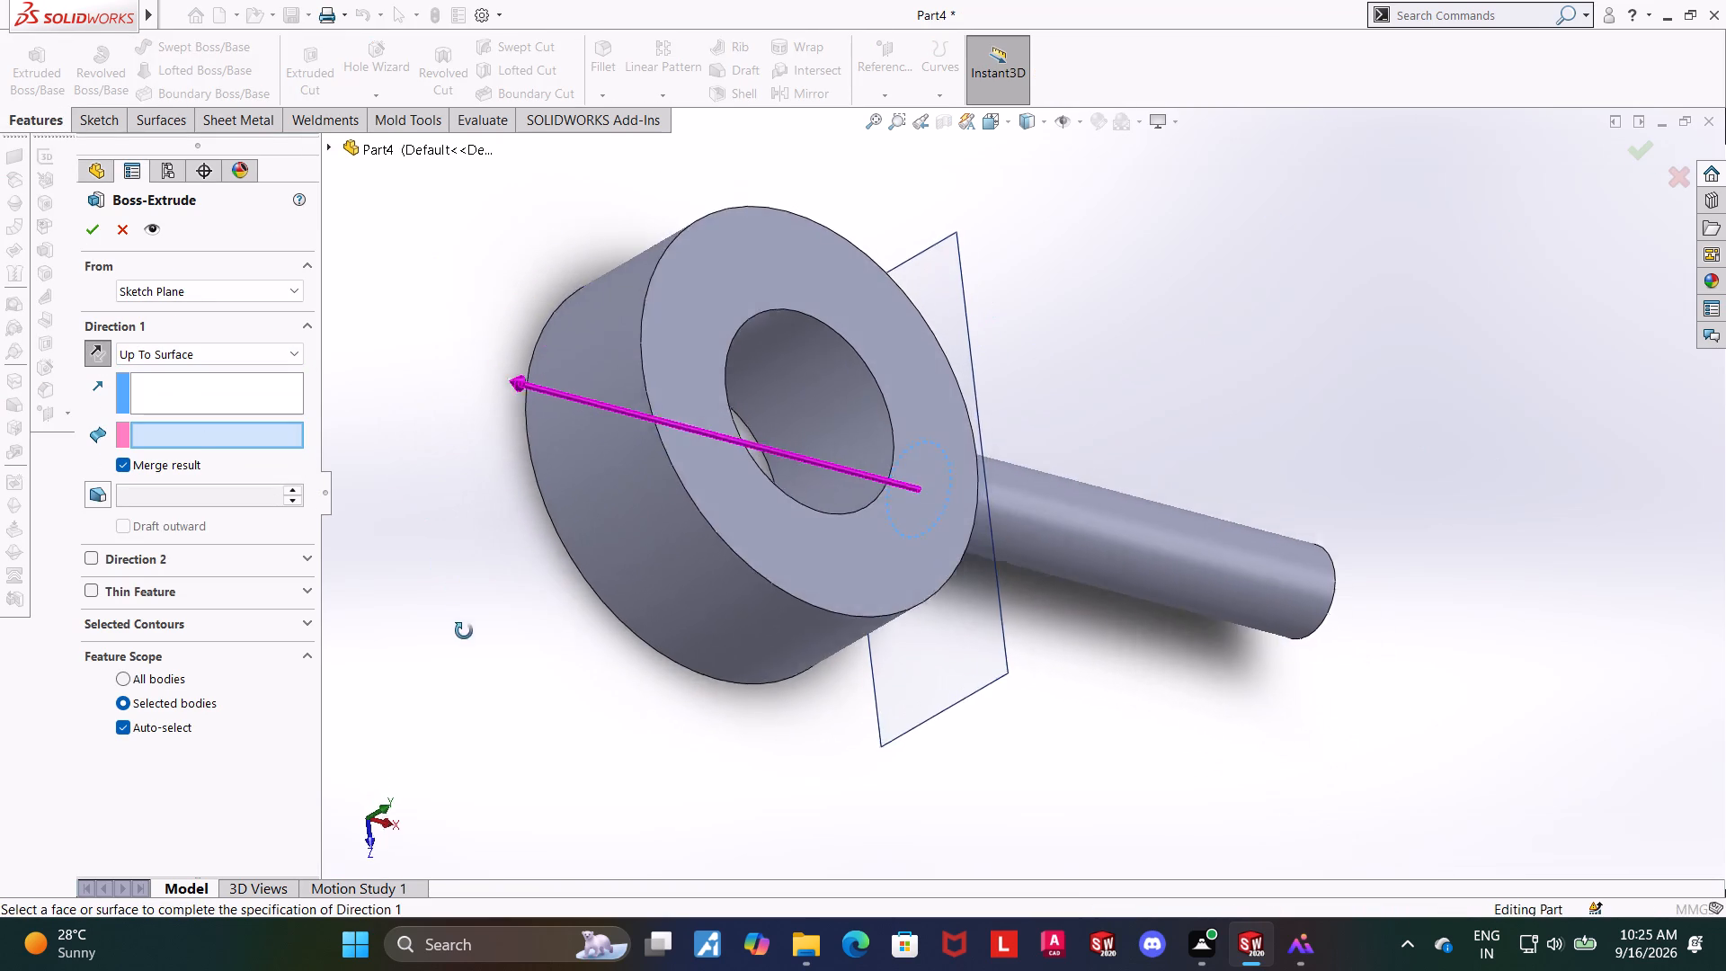
pyautogui.moveTo(464, 631); pyautogui.dragTo(465, 636, button='middle')
pyautogui.click(849, 446)
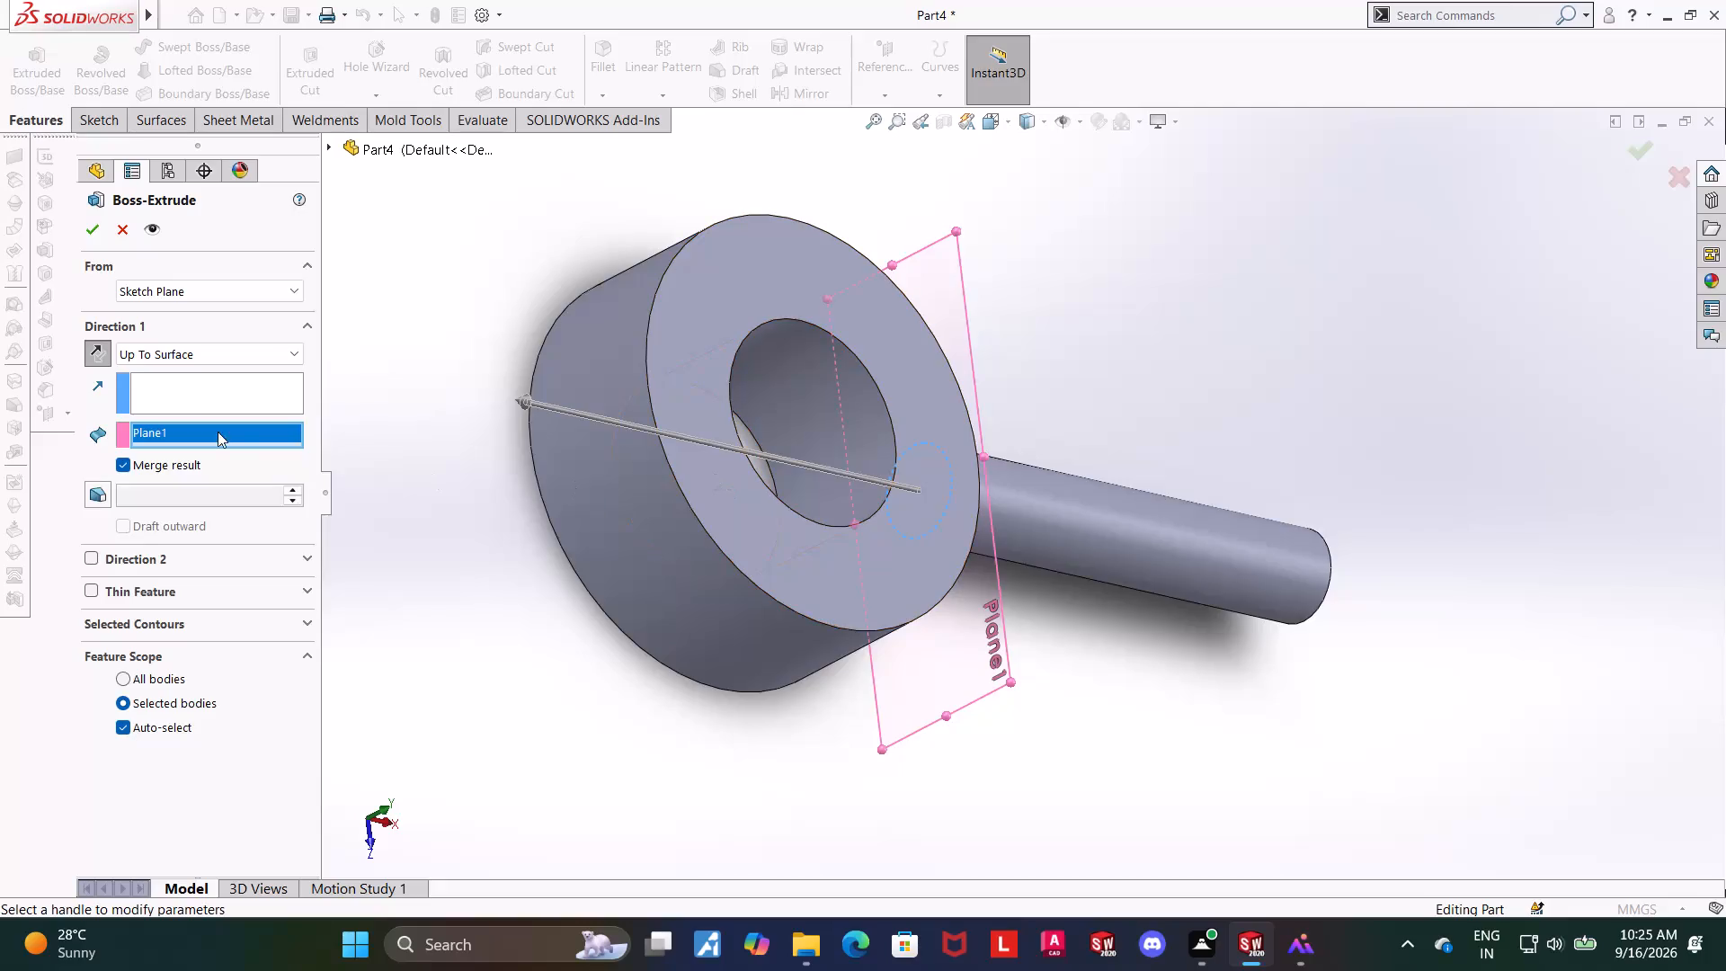
pyautogui.moveTo(325, 554); pyautogui.dragTo(293, 507, button='middle')
pyautogui.rightClick(217, 434)
pyautogui.click(266, 466)
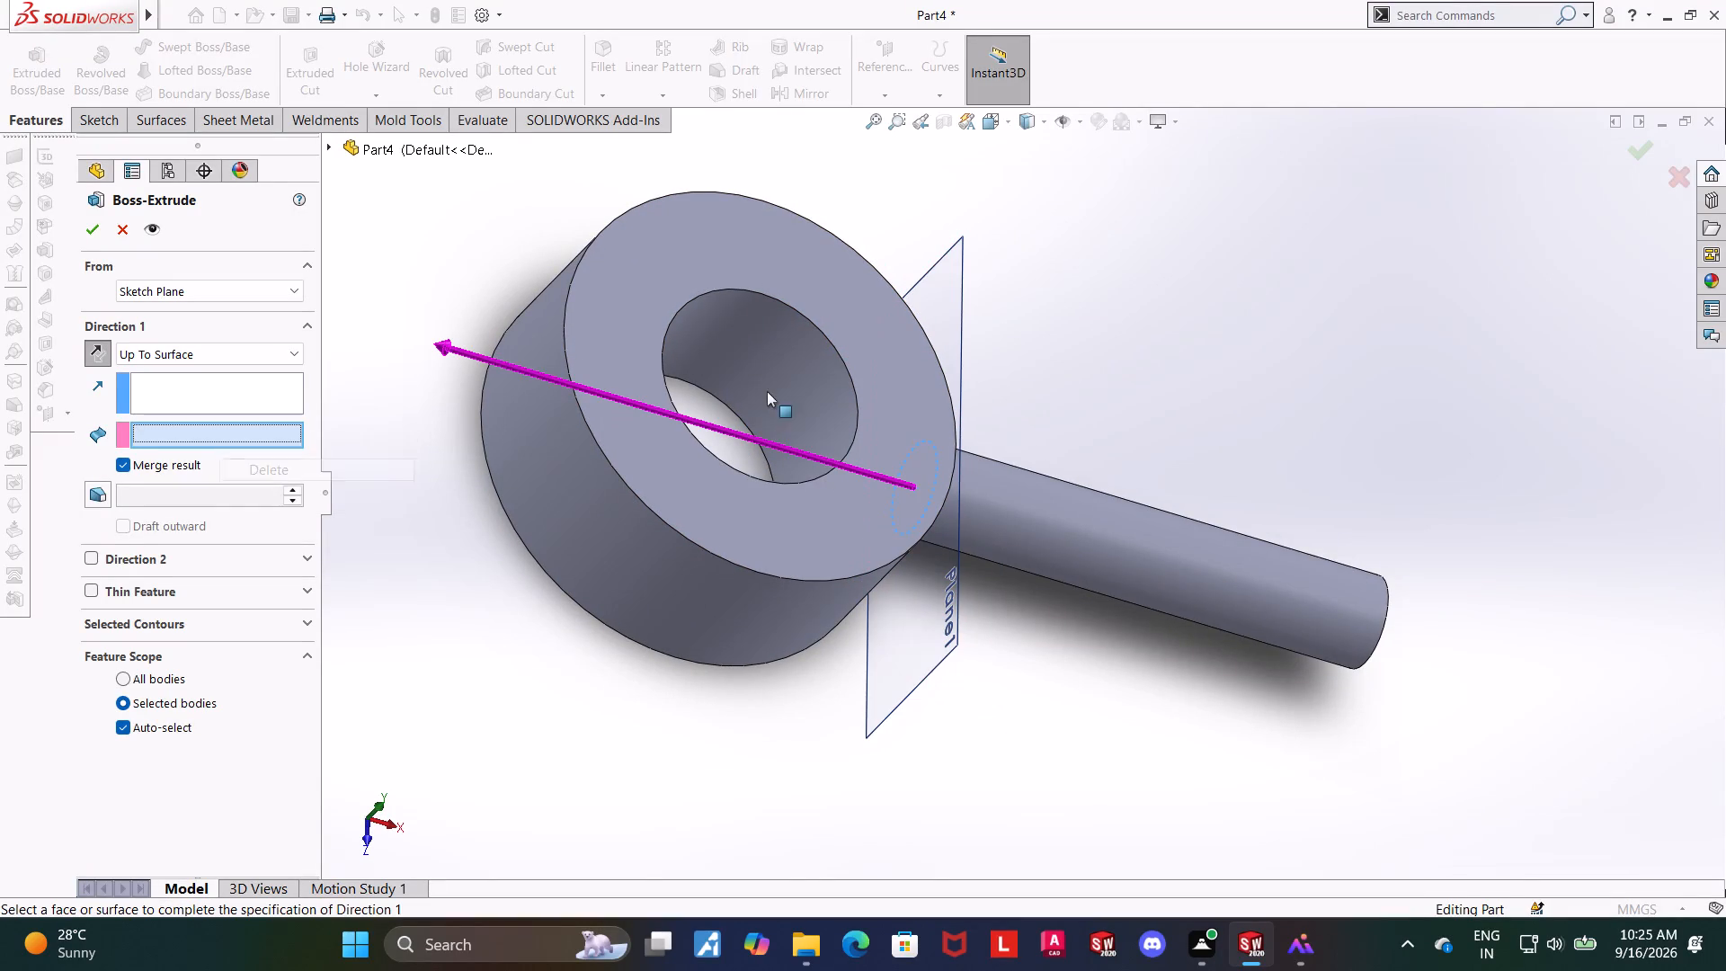
pyautogui.click(796, 390)
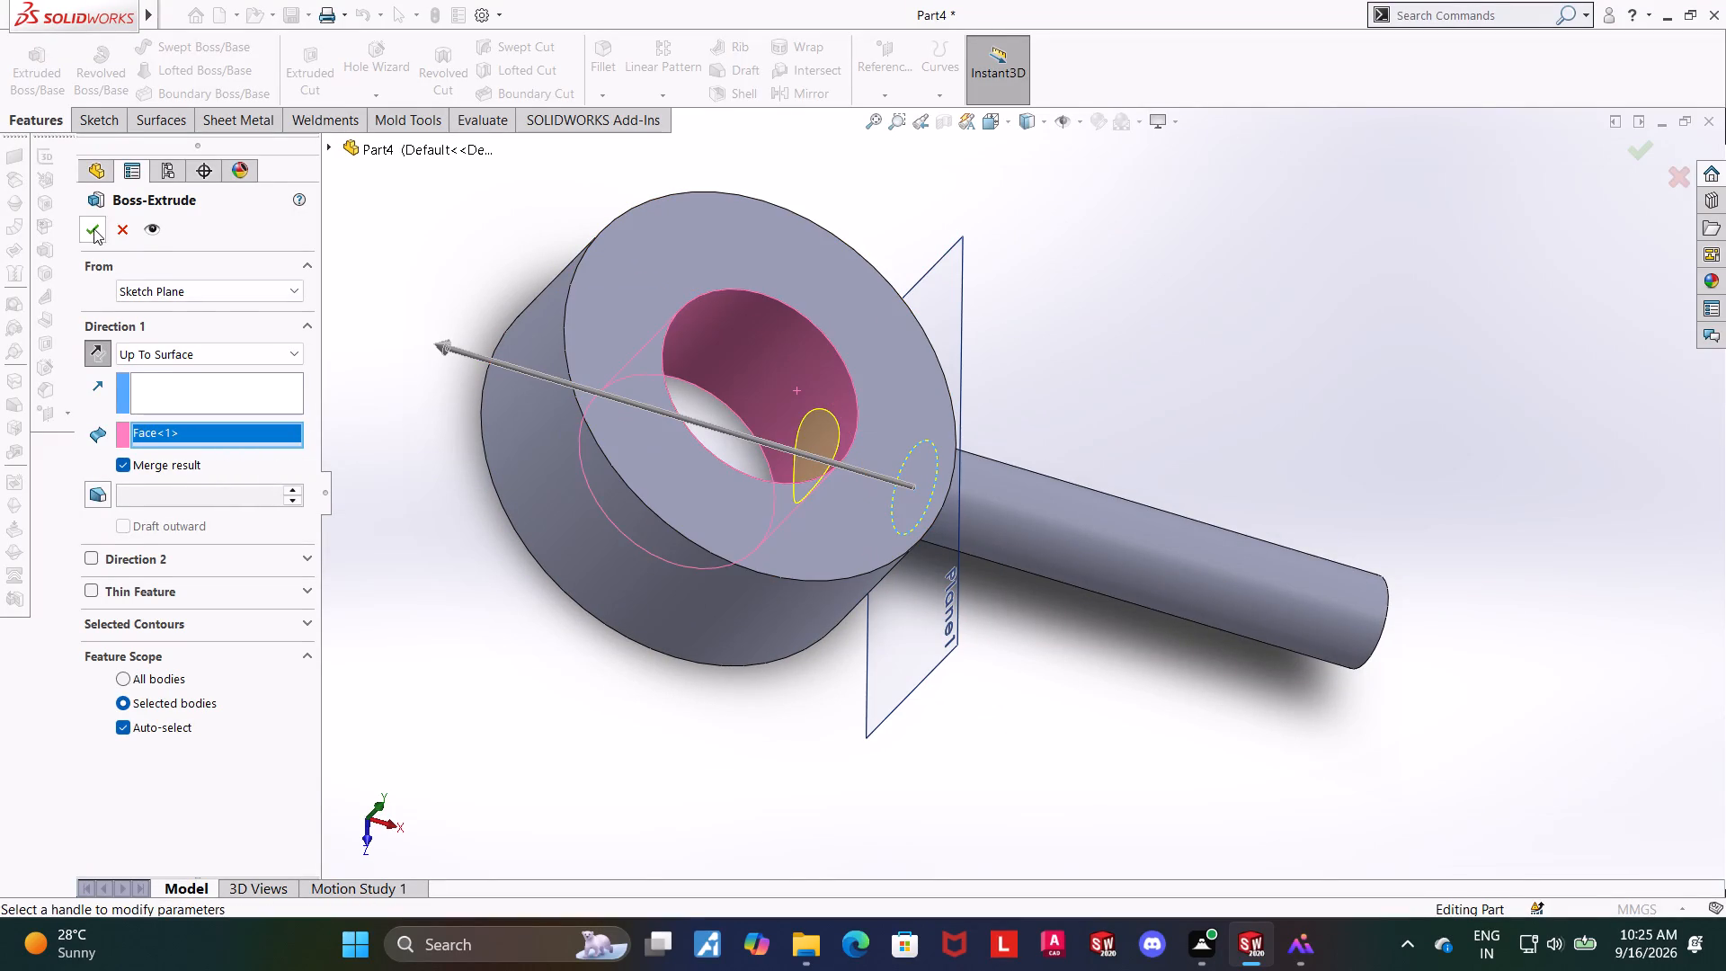
pyautogui.click(93, 228)
# Inspect the joint between ring and rod in a temporary section view on the Front Plane.
pyautogui.click(418, 553)
pyautogui.moveTo(461, 587); pyautogui.dragTo(414, 515, button='middle')
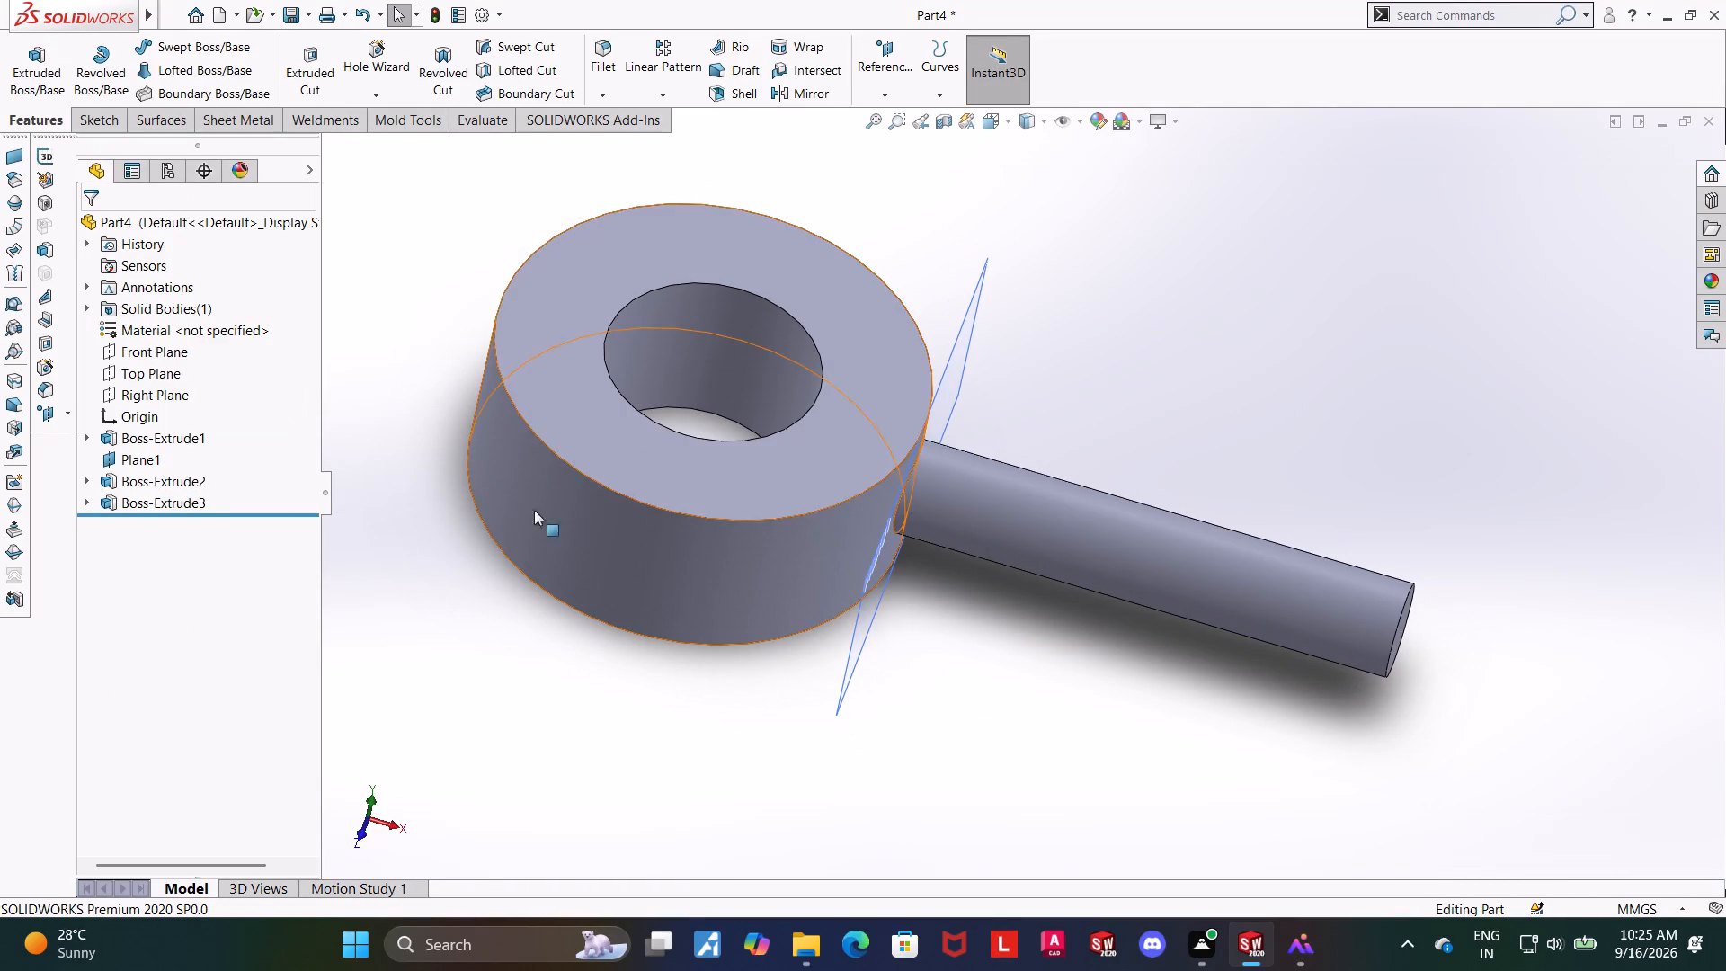
pyautogui.click(939, 123)
pyautogui.moveTo(1012, 671); pyautogui.dragTo(1057, 592, button='middle')
pyautogui.moveTo(1045, 595); pyautogui.dragTo(1041, 577, button='middle')
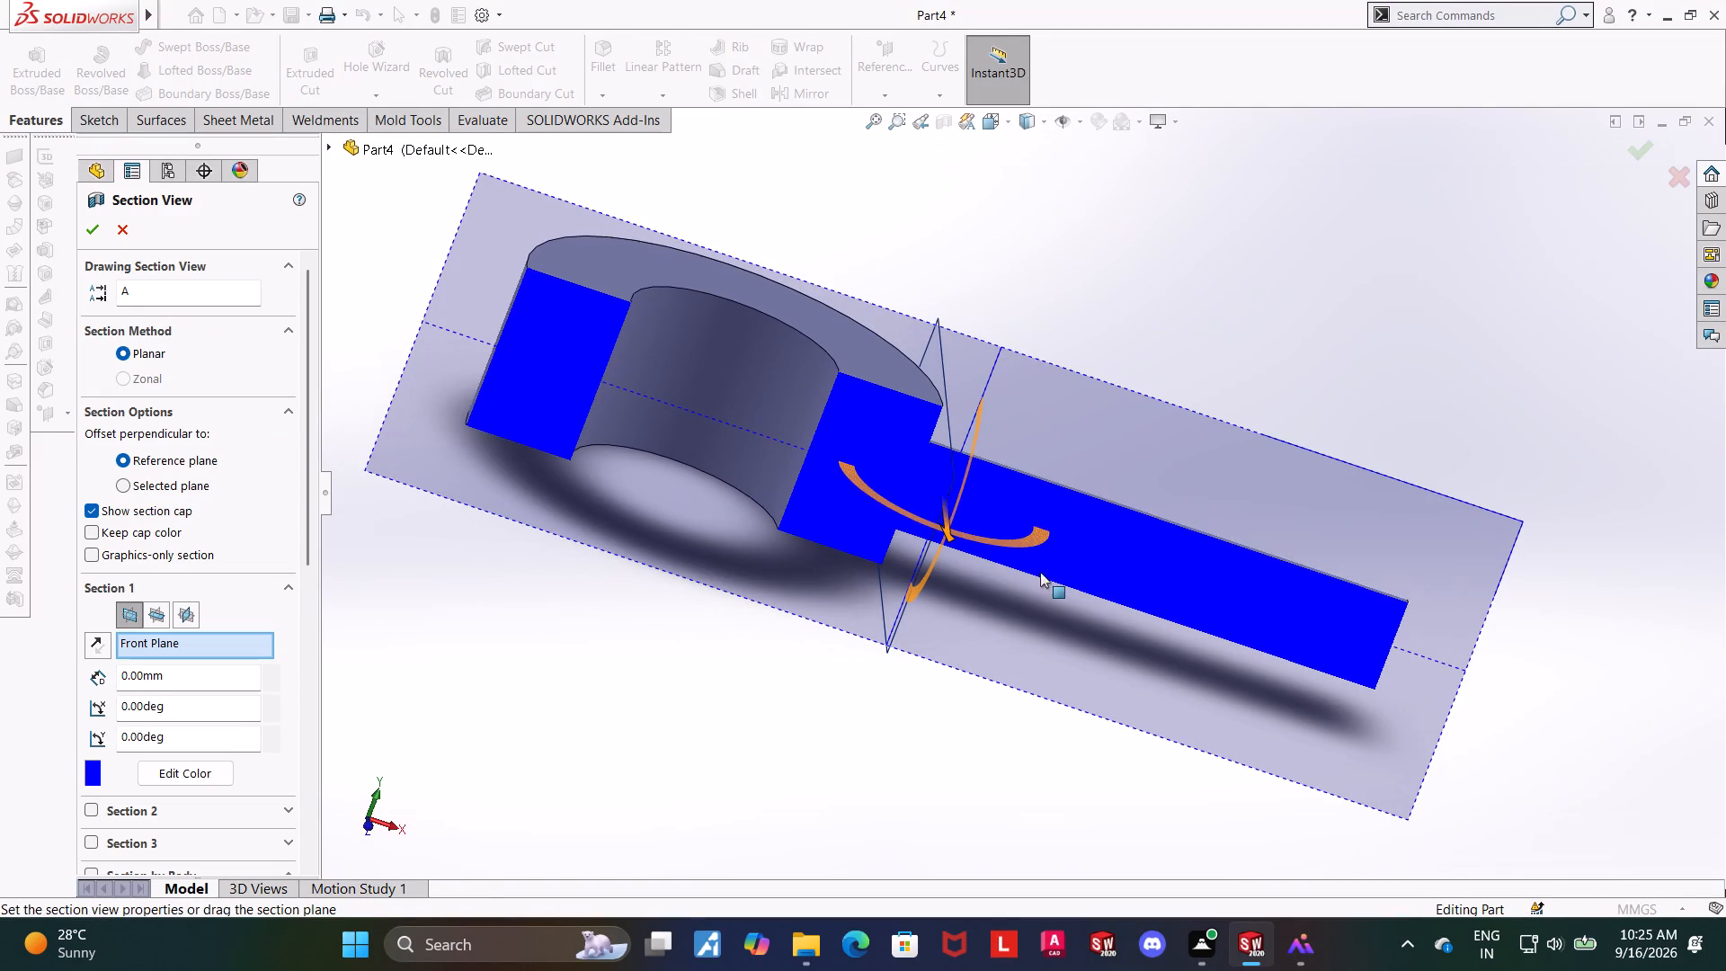
pyautogui.click(125, 239)
pyautogui.click(527, 619)
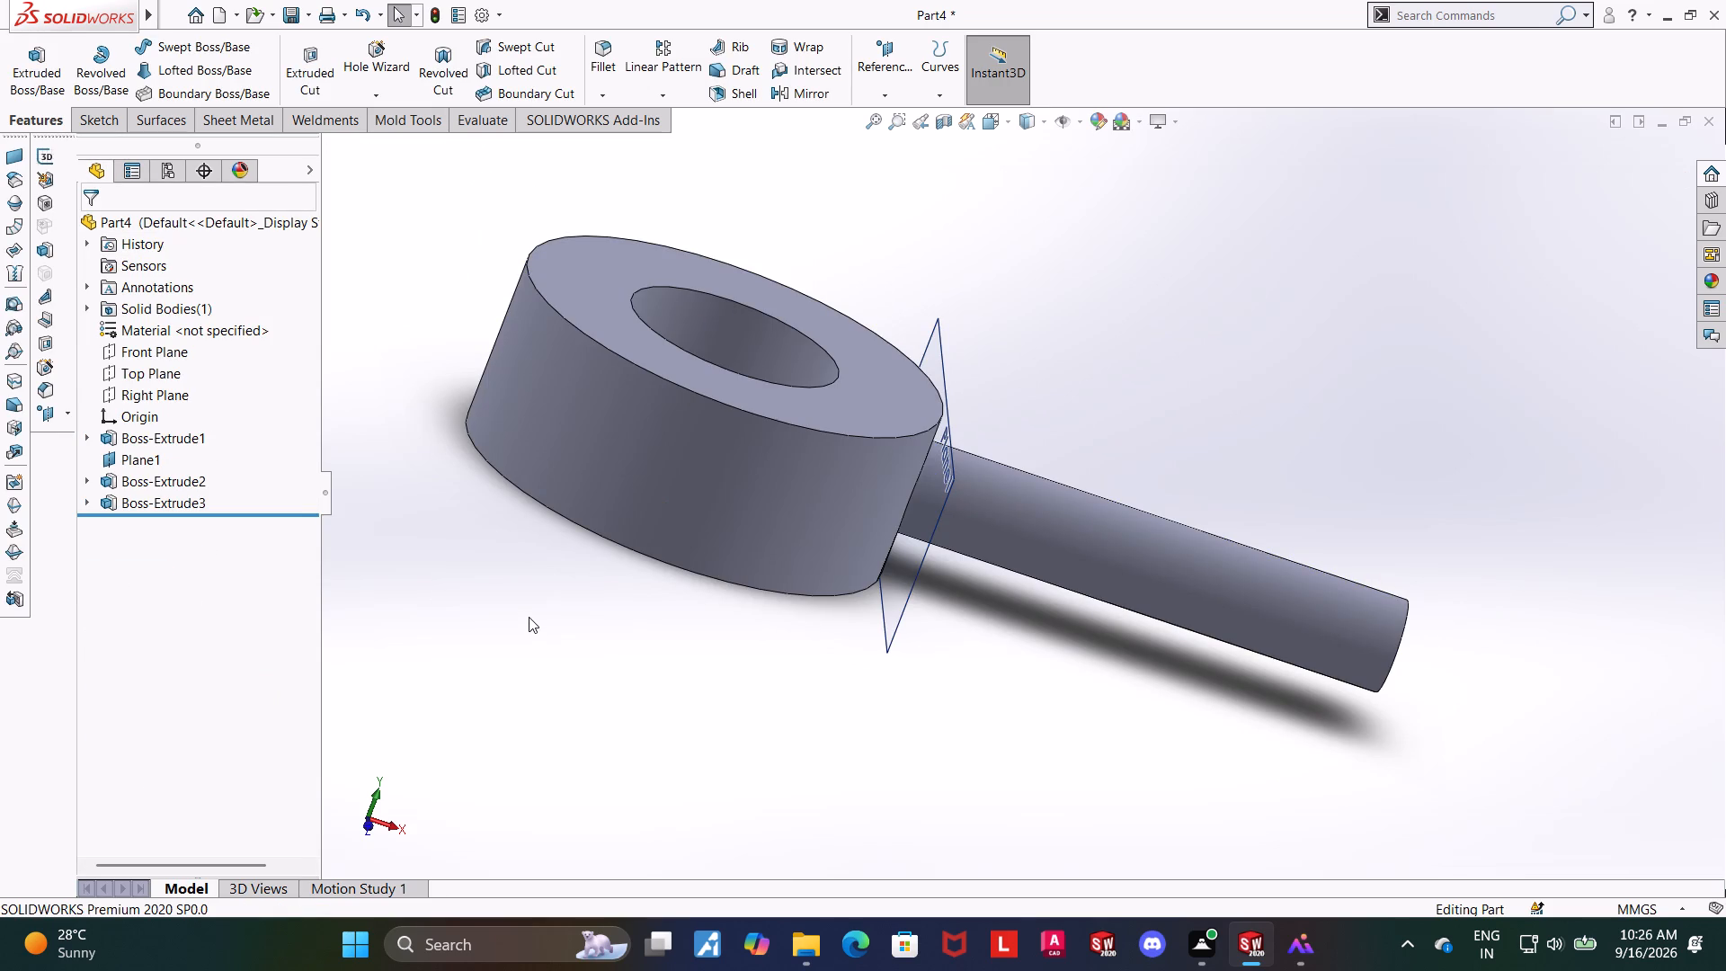
# Edit the last boss extrude, removing its end face and changing it to Blind with a depth of 2.5 mm.
pyautogui.moveTo(592, 592); pyautogui.dragTo(688, 597, button='middle')
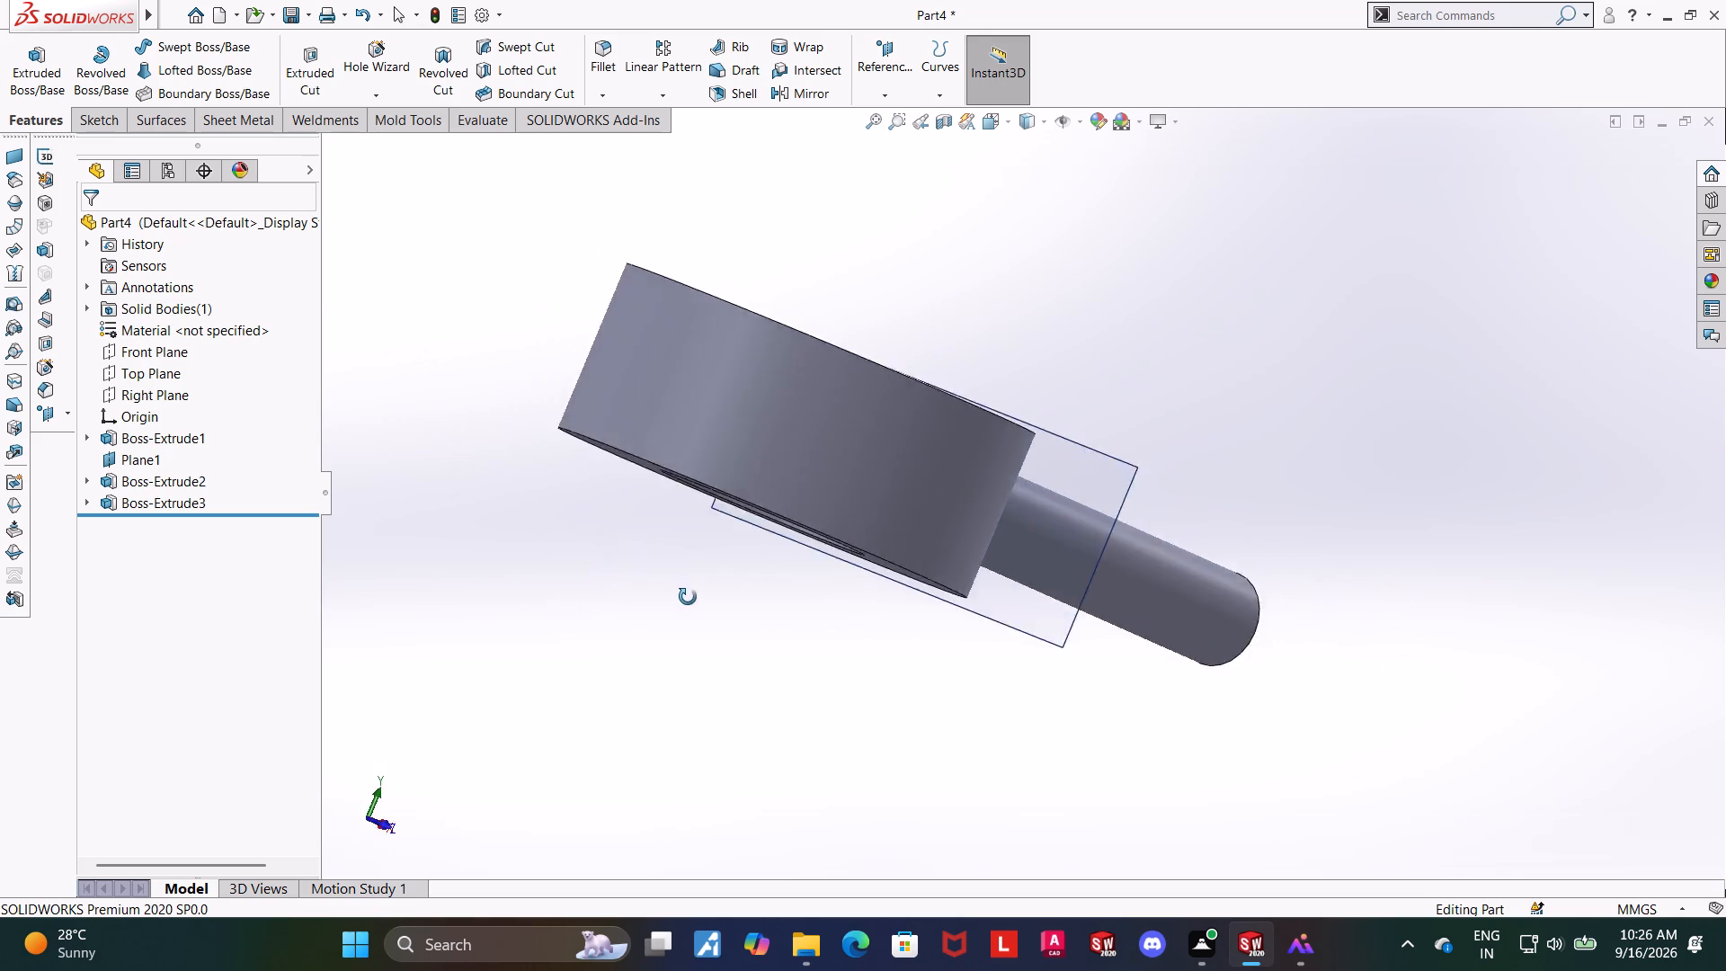
pyautogui.moveTo(688, 597); pyautogui.dragTo(592, 601, button='middle')
pyautogui.middleClick(568, 596)
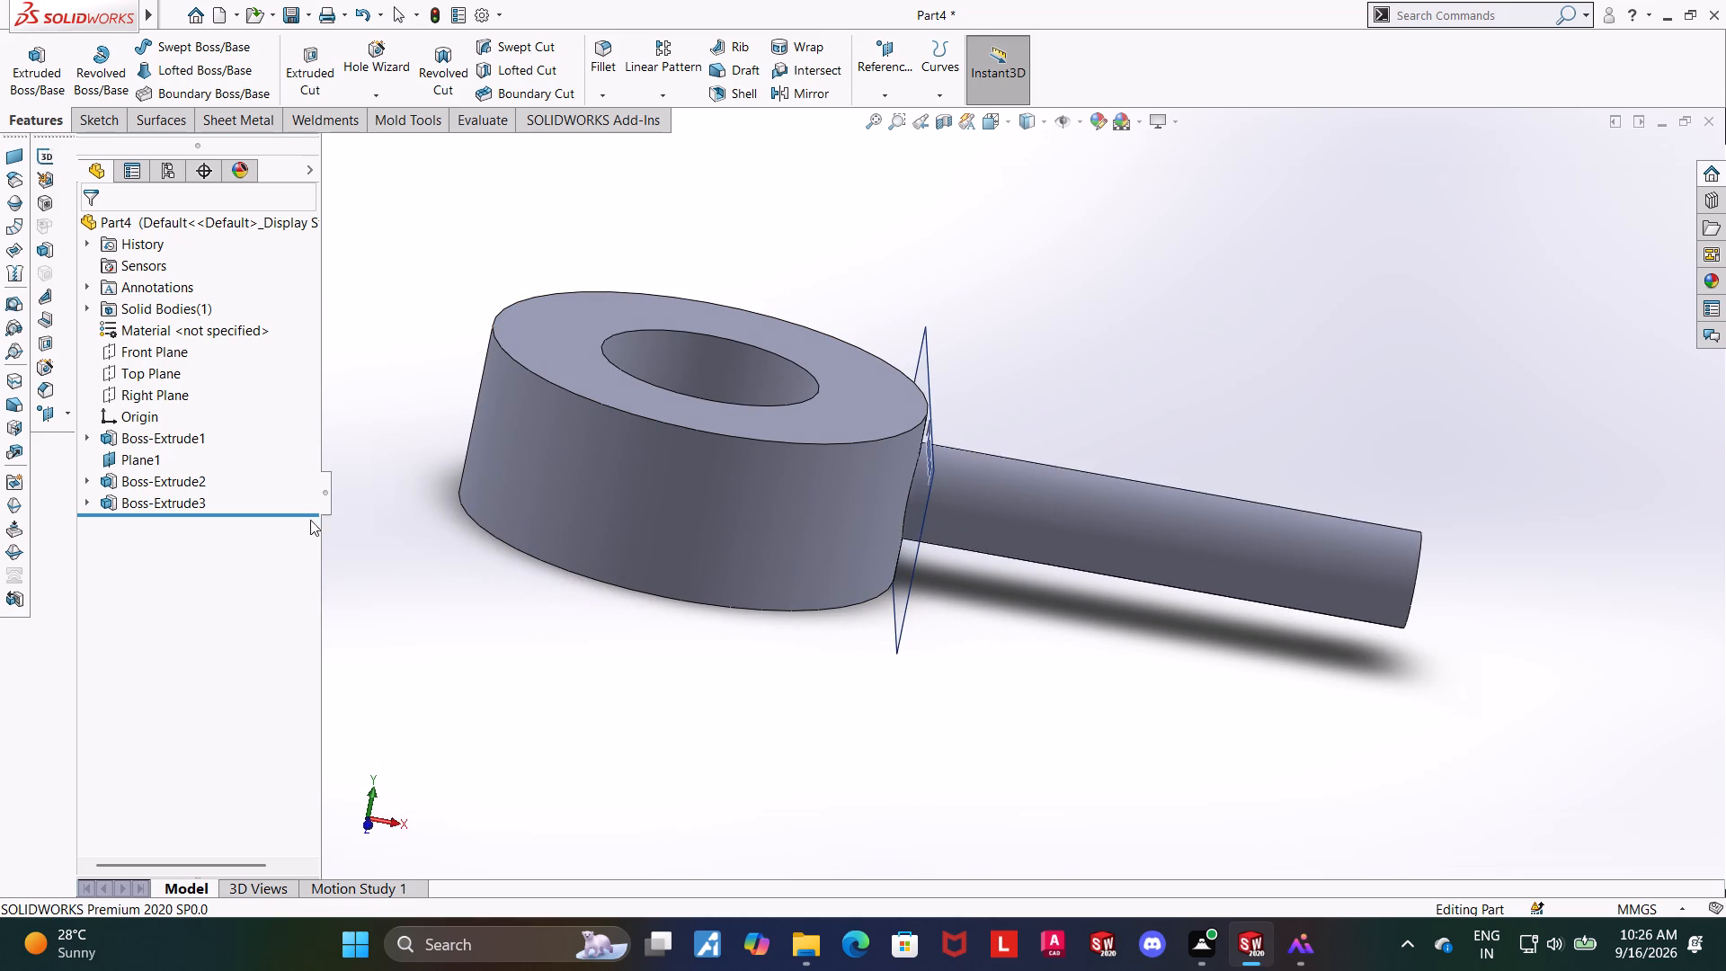
pyautogui.click(138, 505)
pyautogui.click(160, 459)
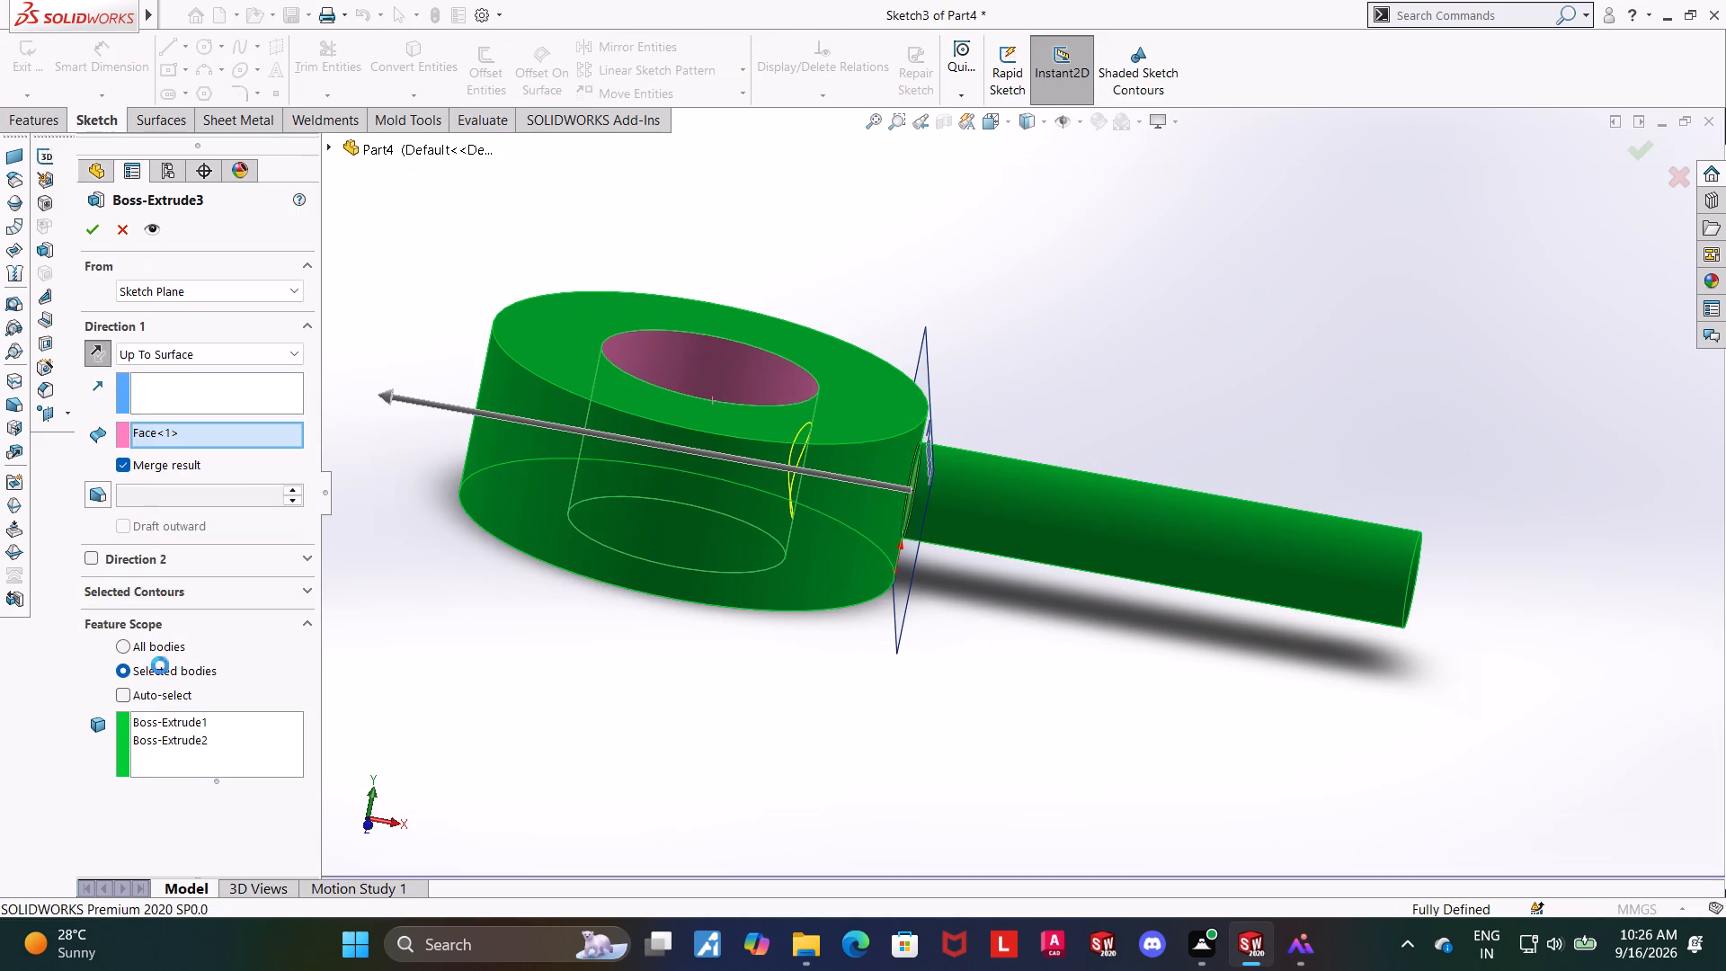
pyautogui.rightClick(194, 429)
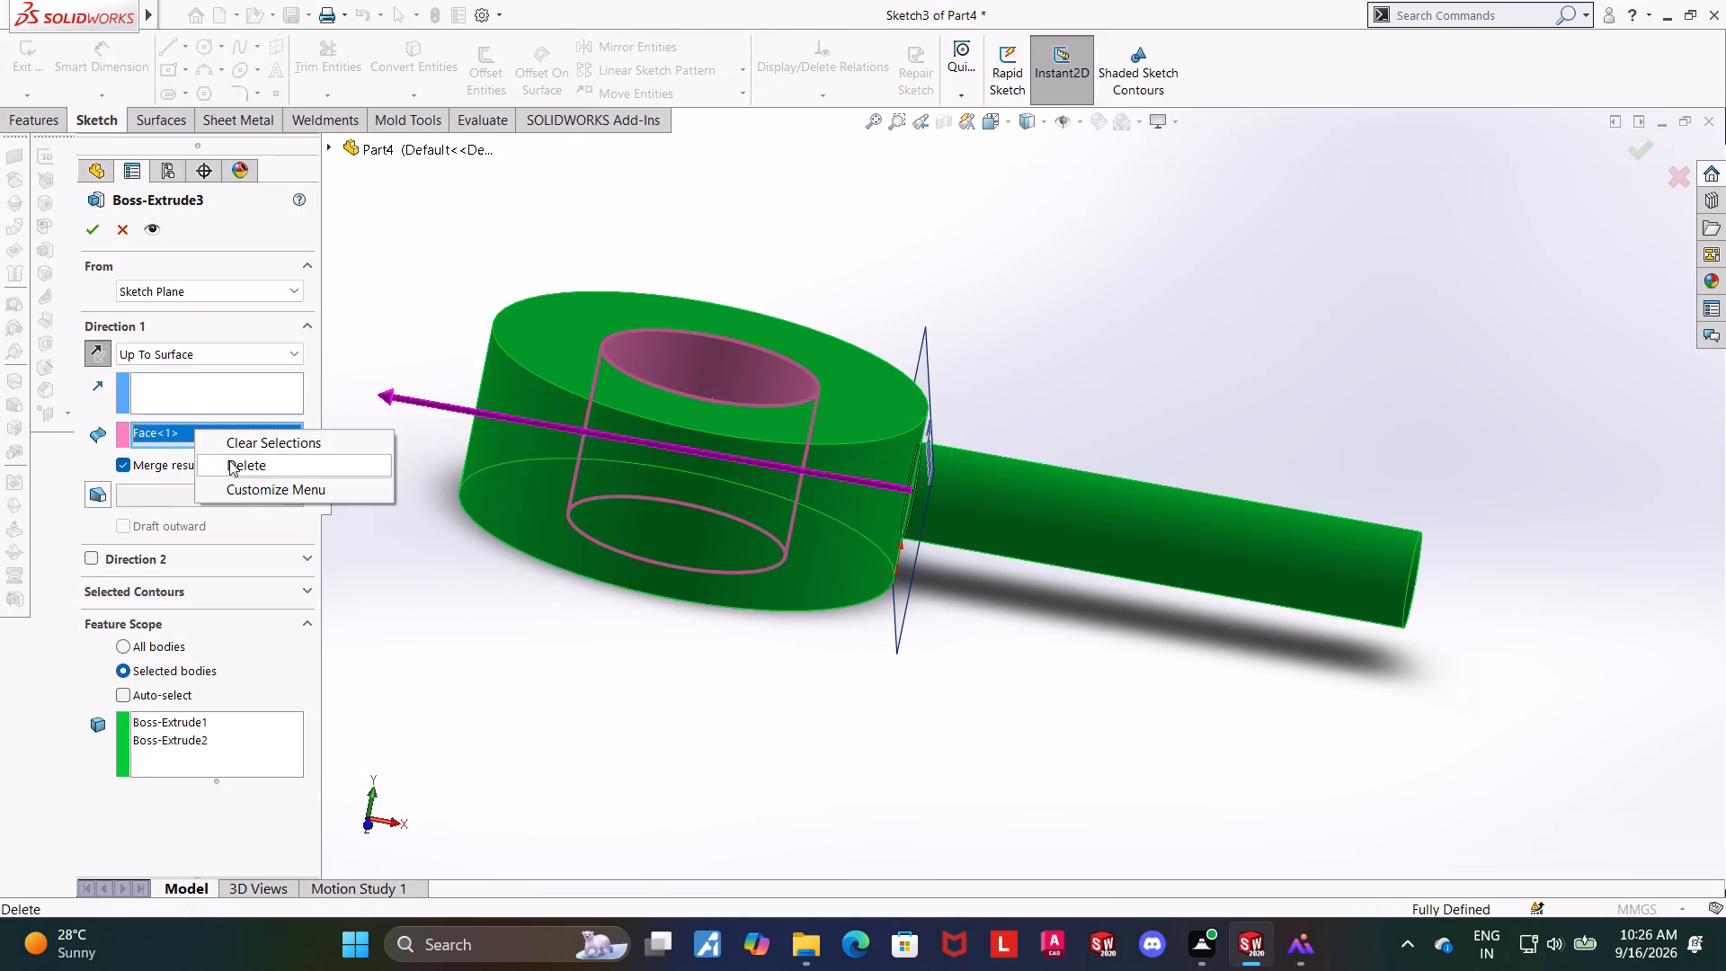
pyautogui.click(241, 468)
pyautogui.click(132, 359)
pyautogui.click(153, 370)
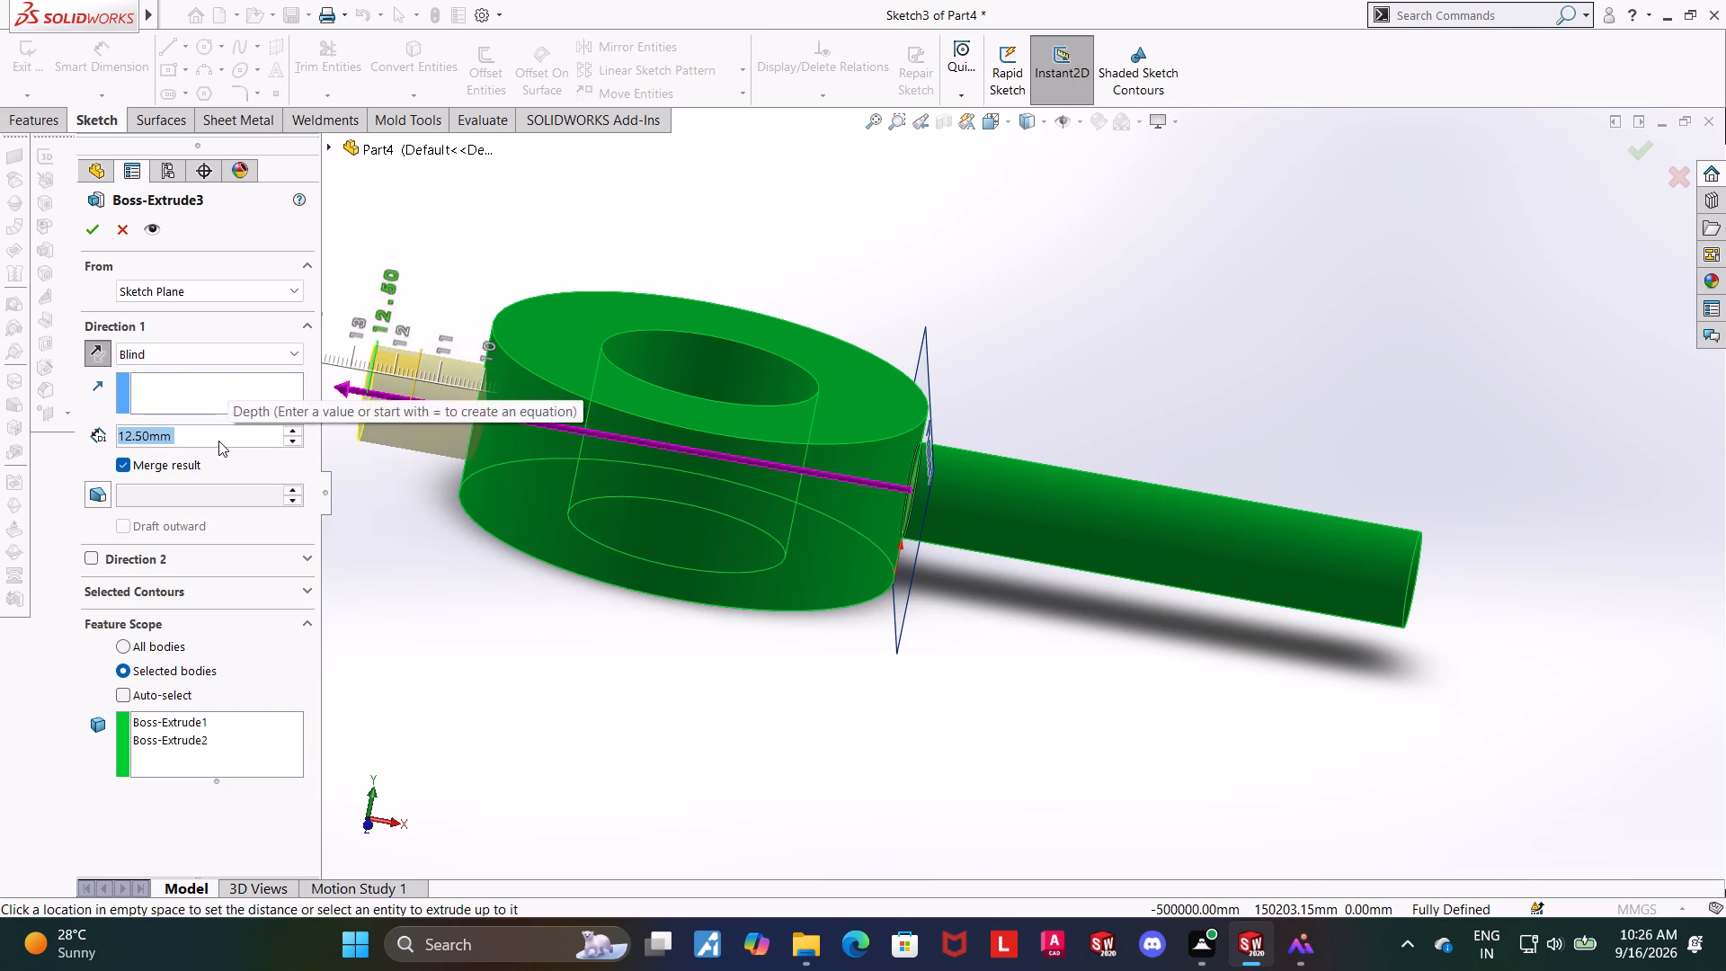
pyautogui.write('3.5')
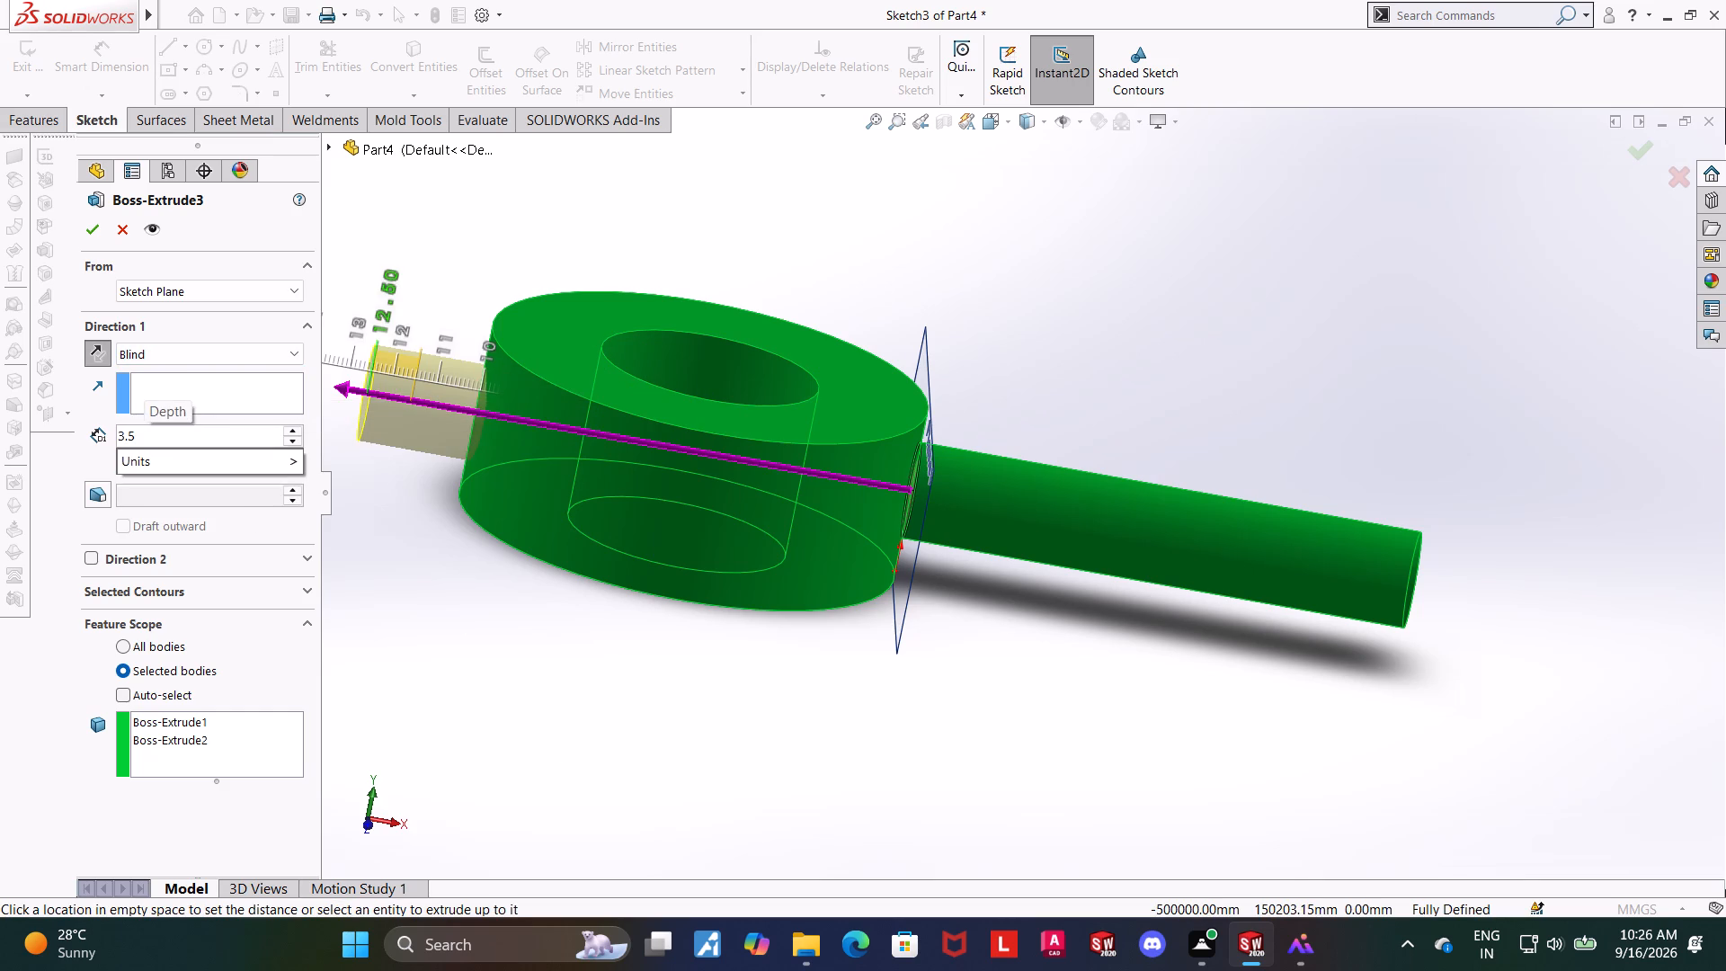
pyautogui.press('BackSpace')
pyautogui.press('BackSpace')
pyautogui.press('BackSpace')
pyautogui.press('BackSpace')
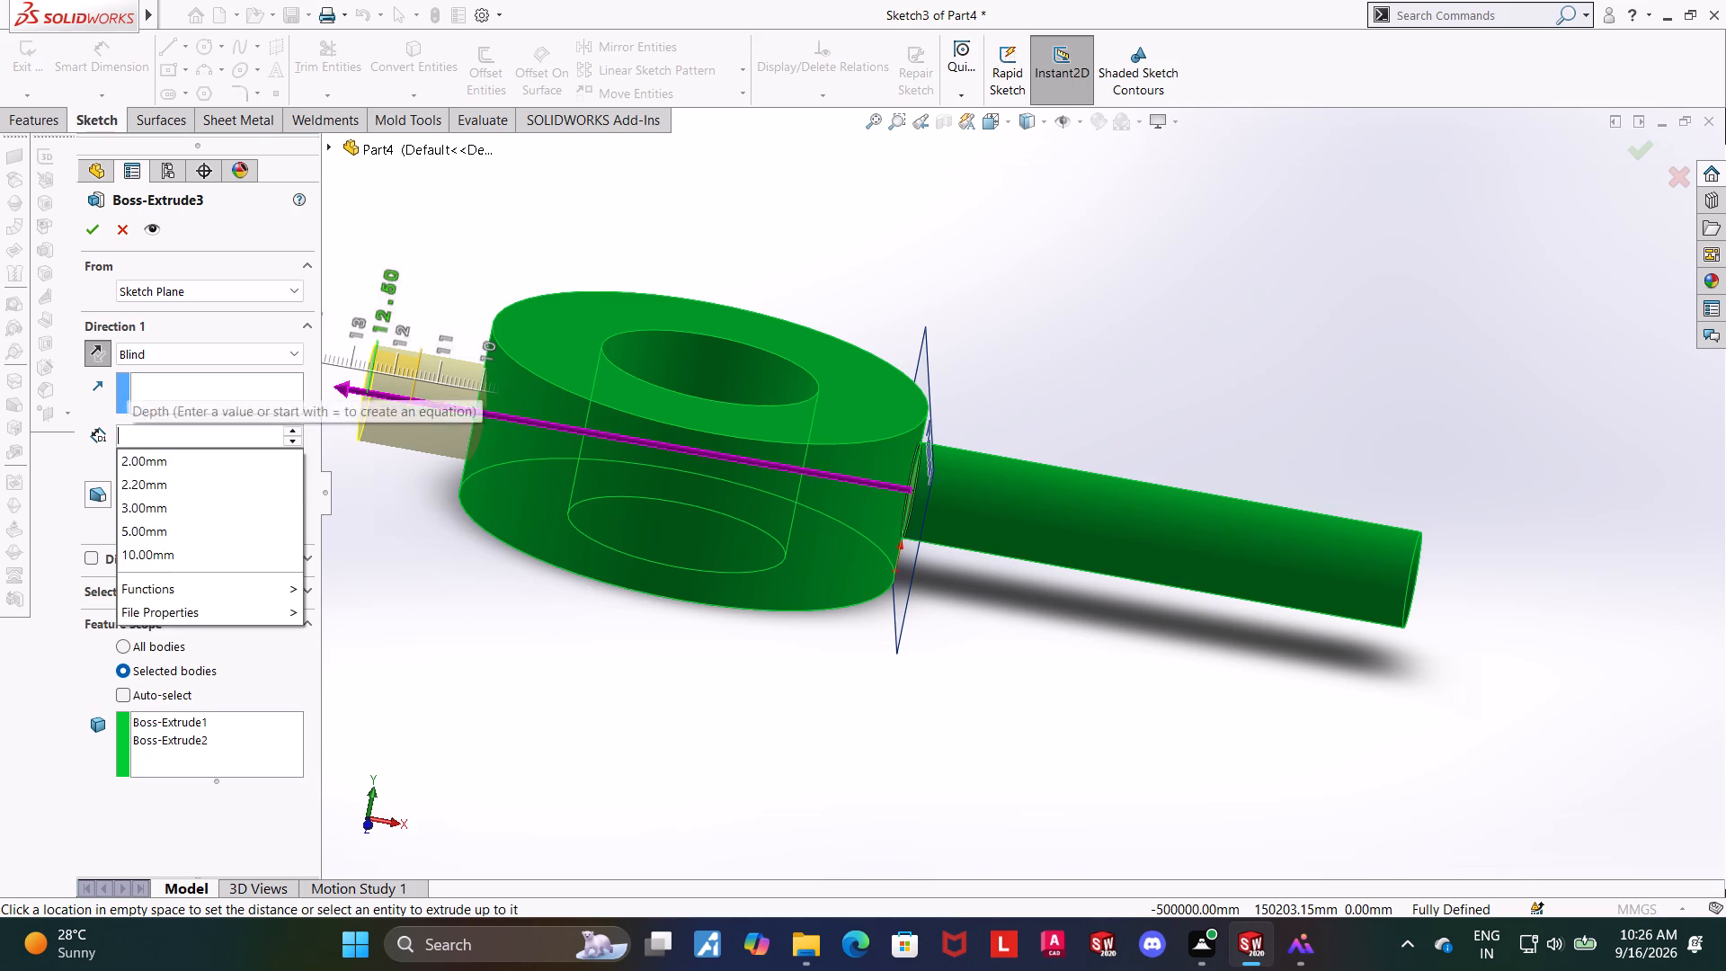
pyautogui.write('2.5')
pyautogui.press('Return')
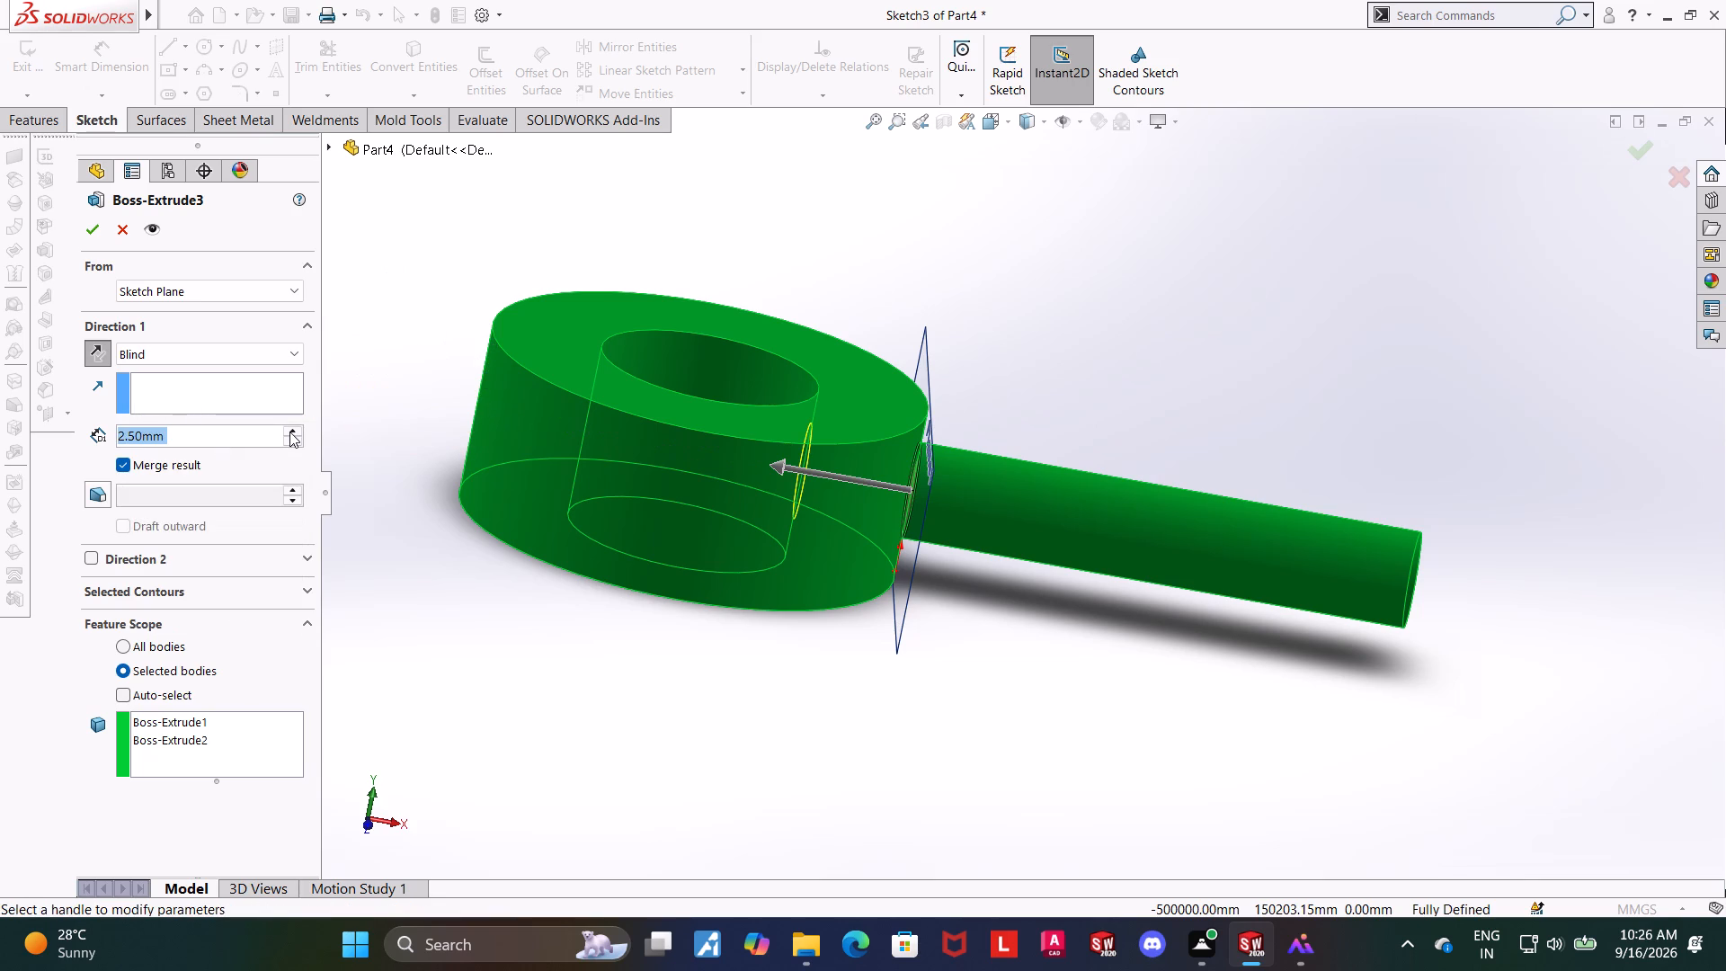
pyautogui.click(88, 236)
# Check the edited joint from several angles and in a temporary Front Plane section view.
pyautogui.click(618, 745)
pyautogui.moveTo(690, 691); pyautogui.dragTo(716, 870, button='middle')
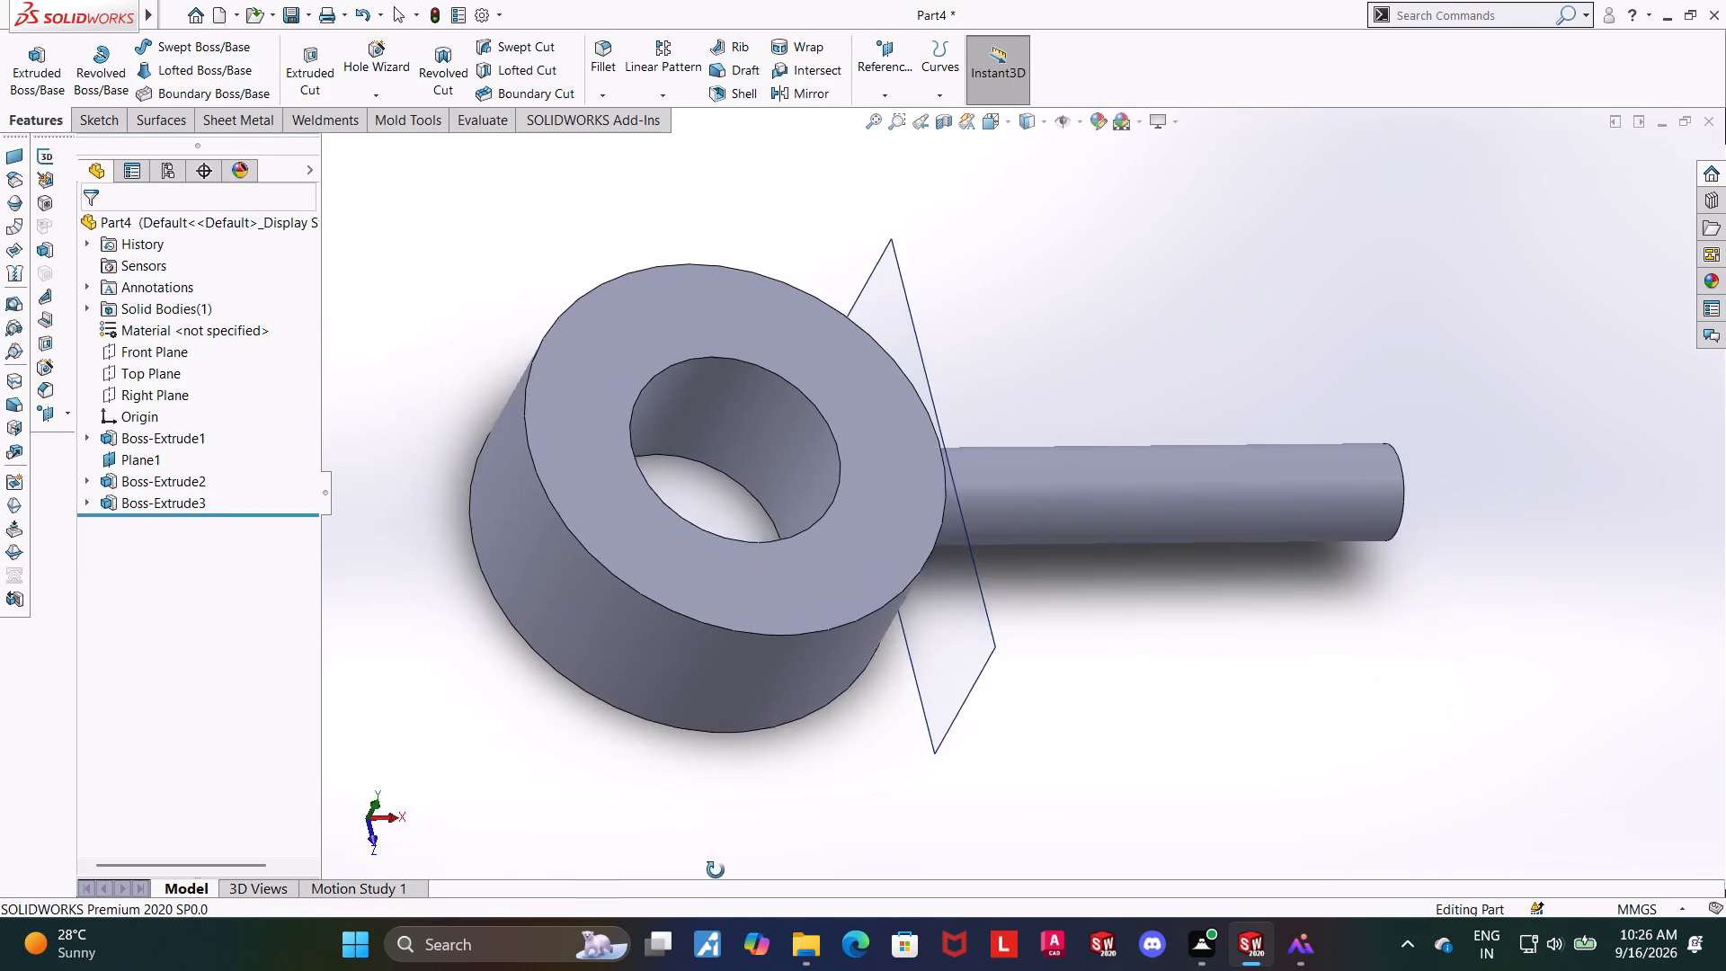
pyautogui.moveTo(716, 870); pyautogui.dragTo(669, 596, button='middle')
pyautogui.scroll(1, 669, 596)
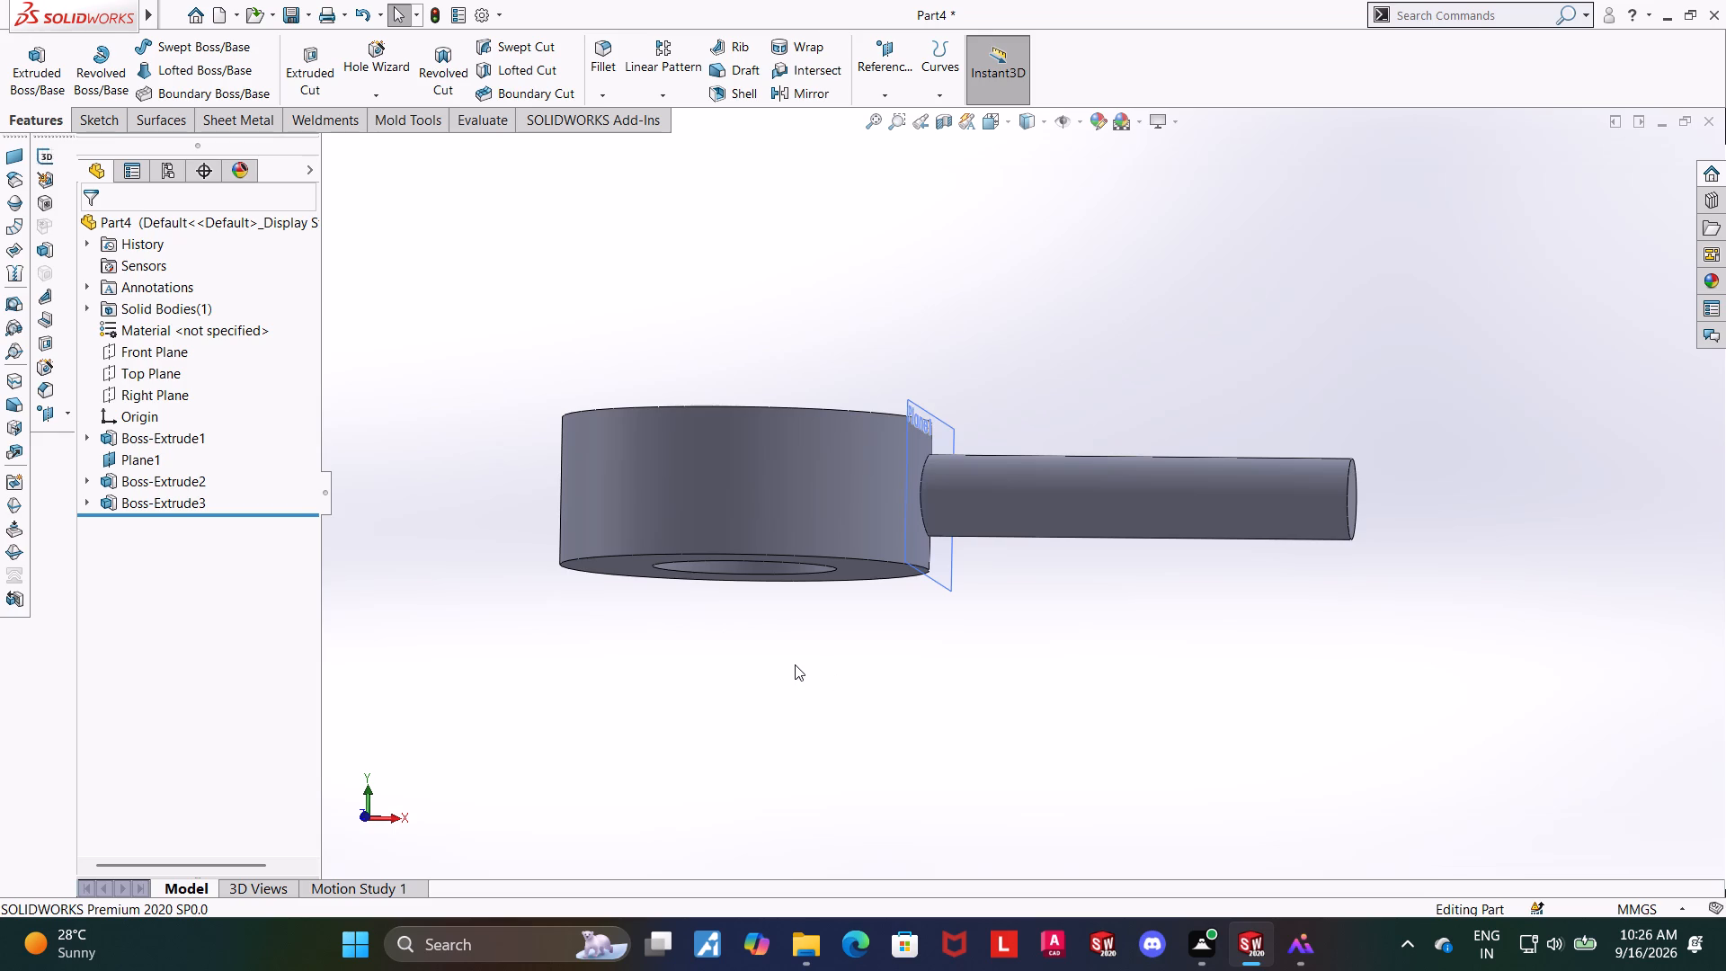
pyautogui.moveTo(795, 664); pyautogui.dragTo(813, 658, button='middle')
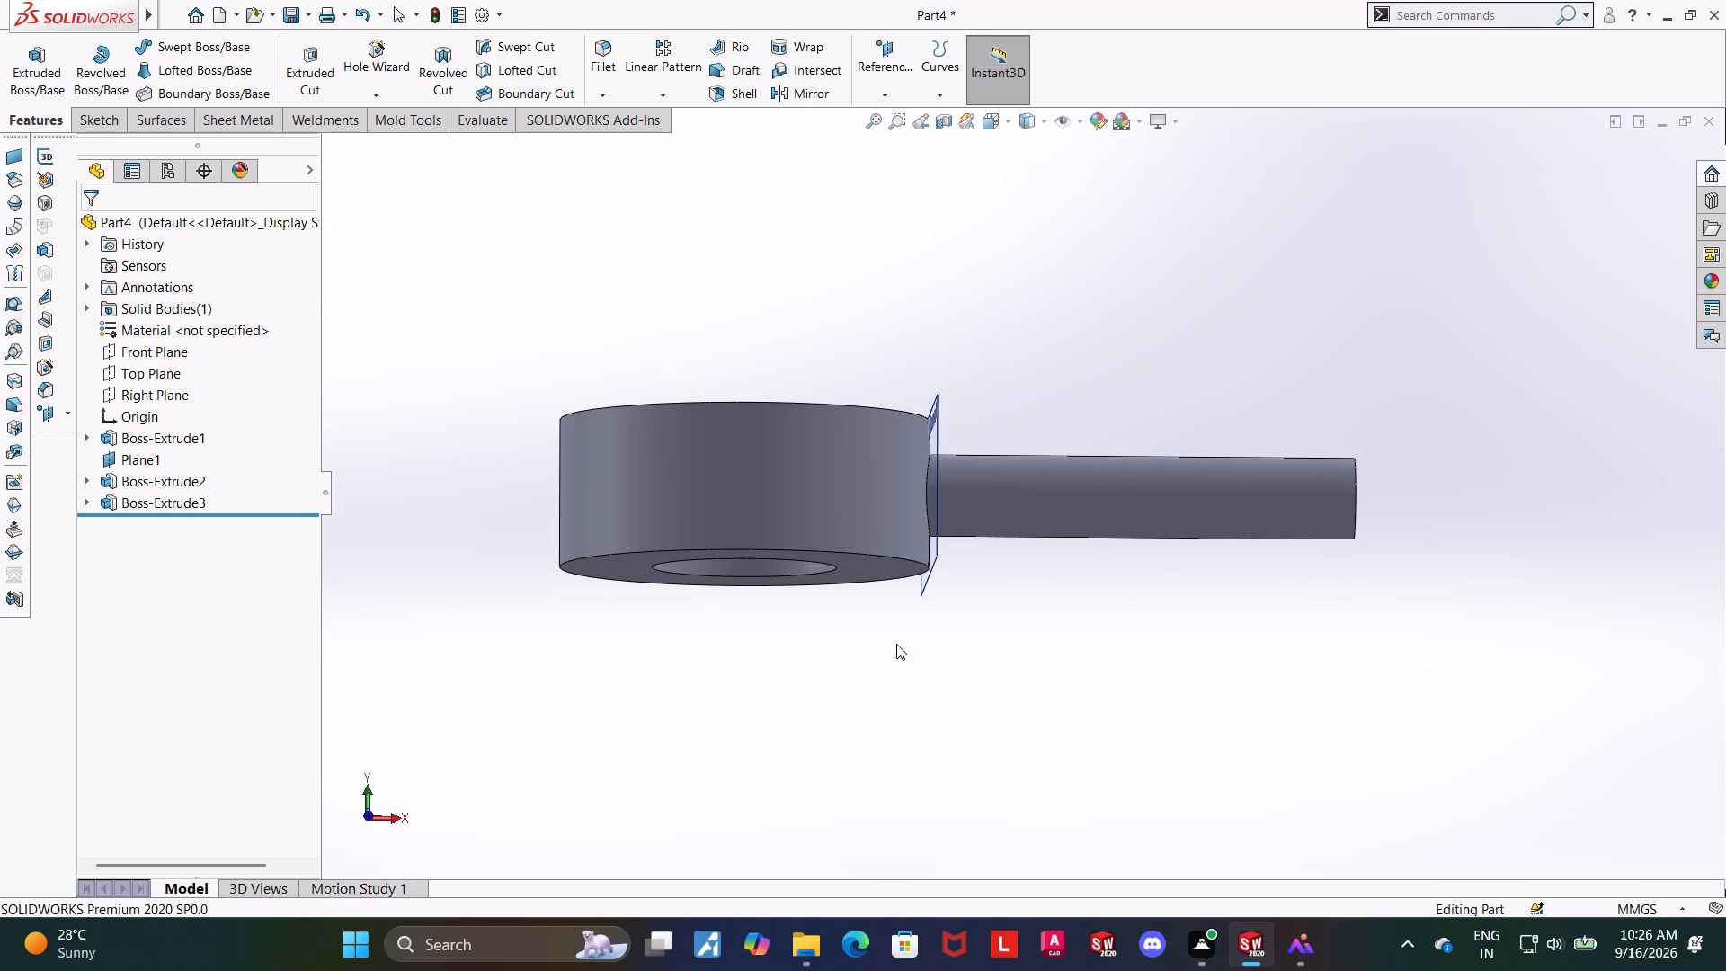
pyautogui.moveTo(895, 655); pyautogui.dragTo(872, 699, button='middle')
pyautogui.moveTo(884, 698); pyautogui.dragTo(897, 676, button='middle')
pyautogui.doubleClick(950, 134)
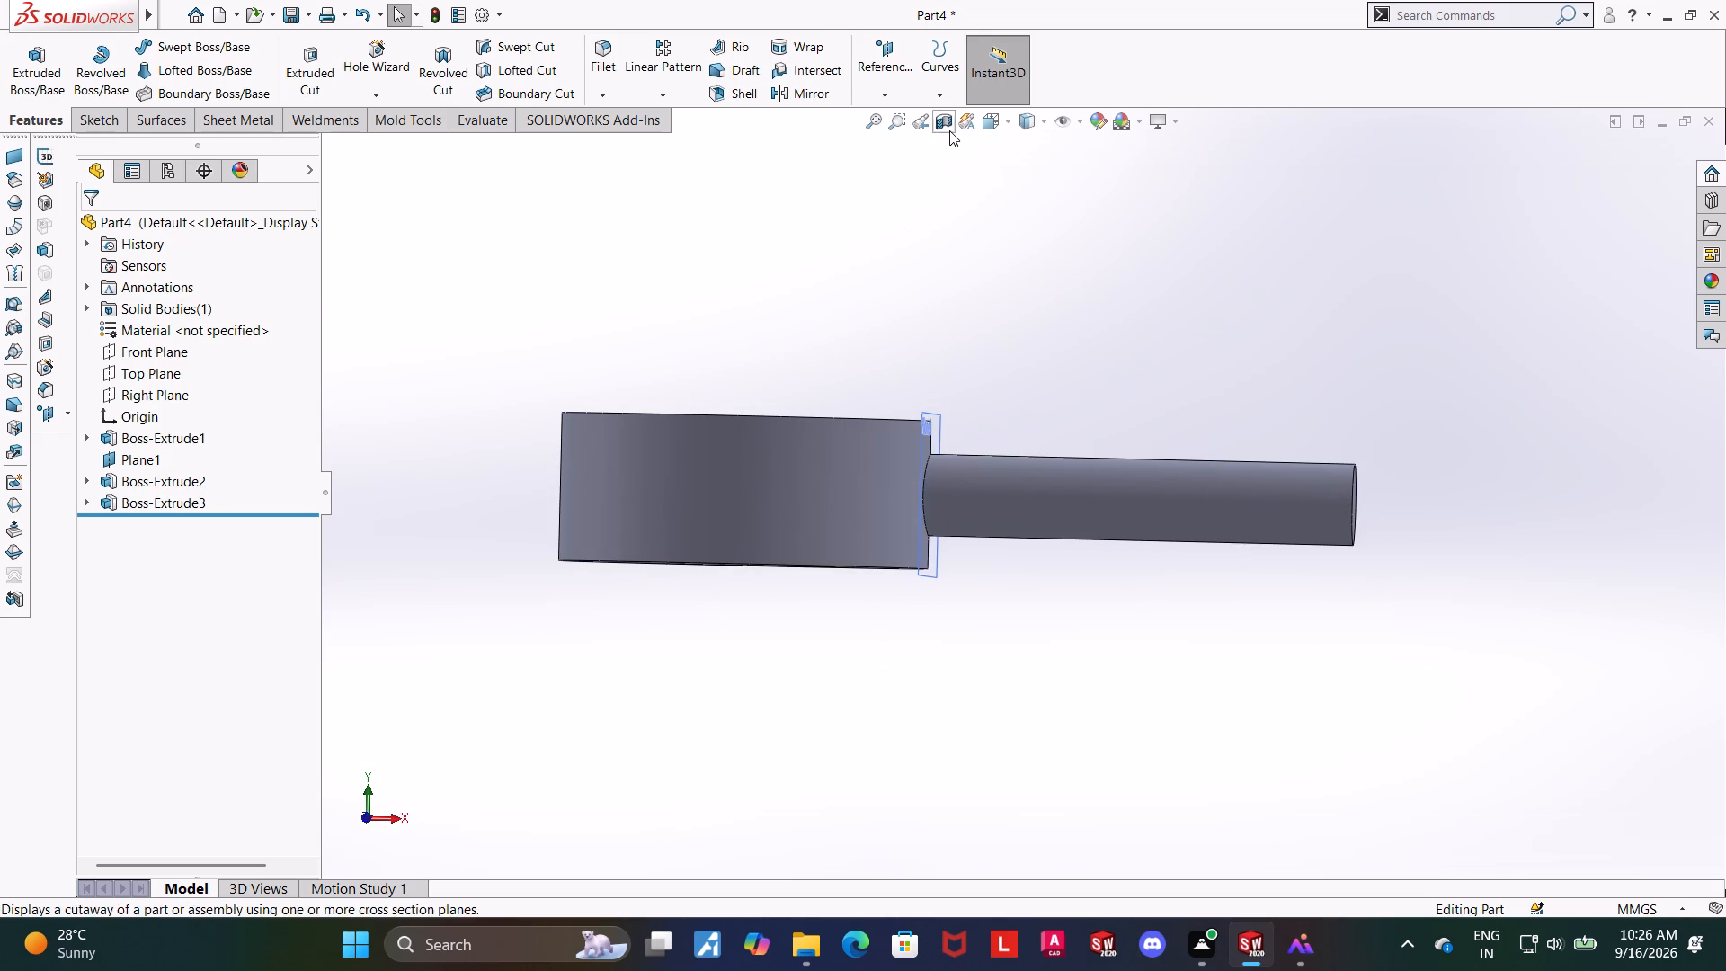
pyautogui.click(1100, 674)
pyautogui.click(134, 220)
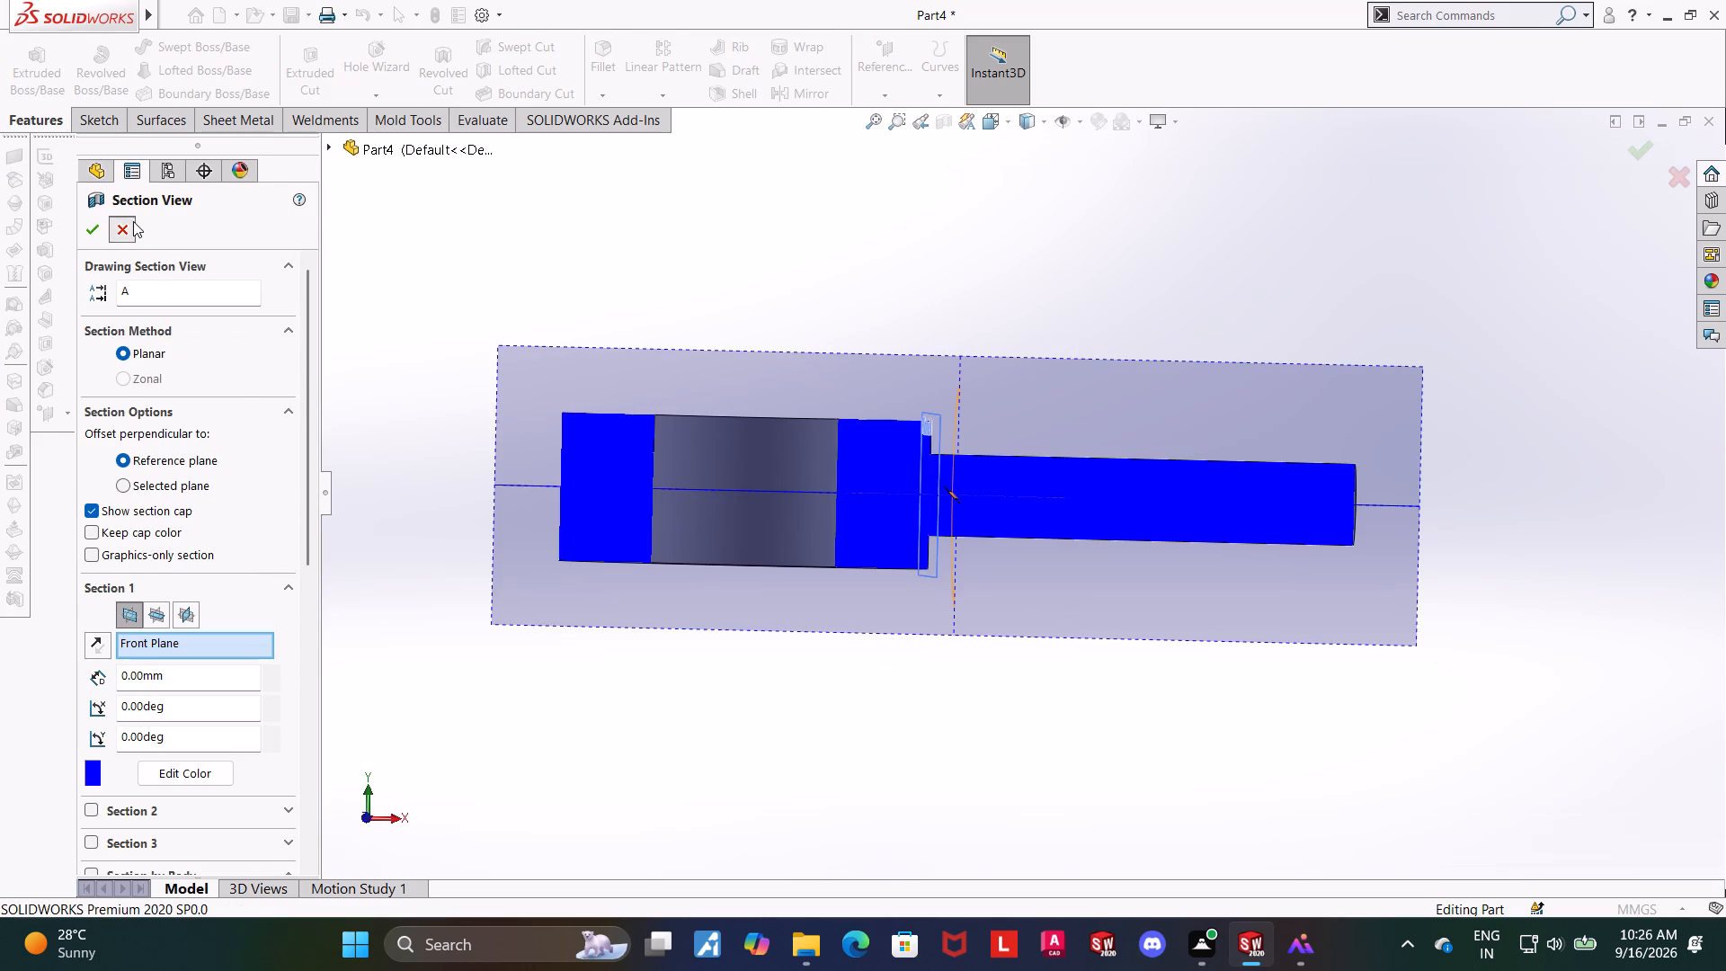
# Examine the last extrude and the ring's bore and side rod from several angles.
pyautogui.click(169, 499)
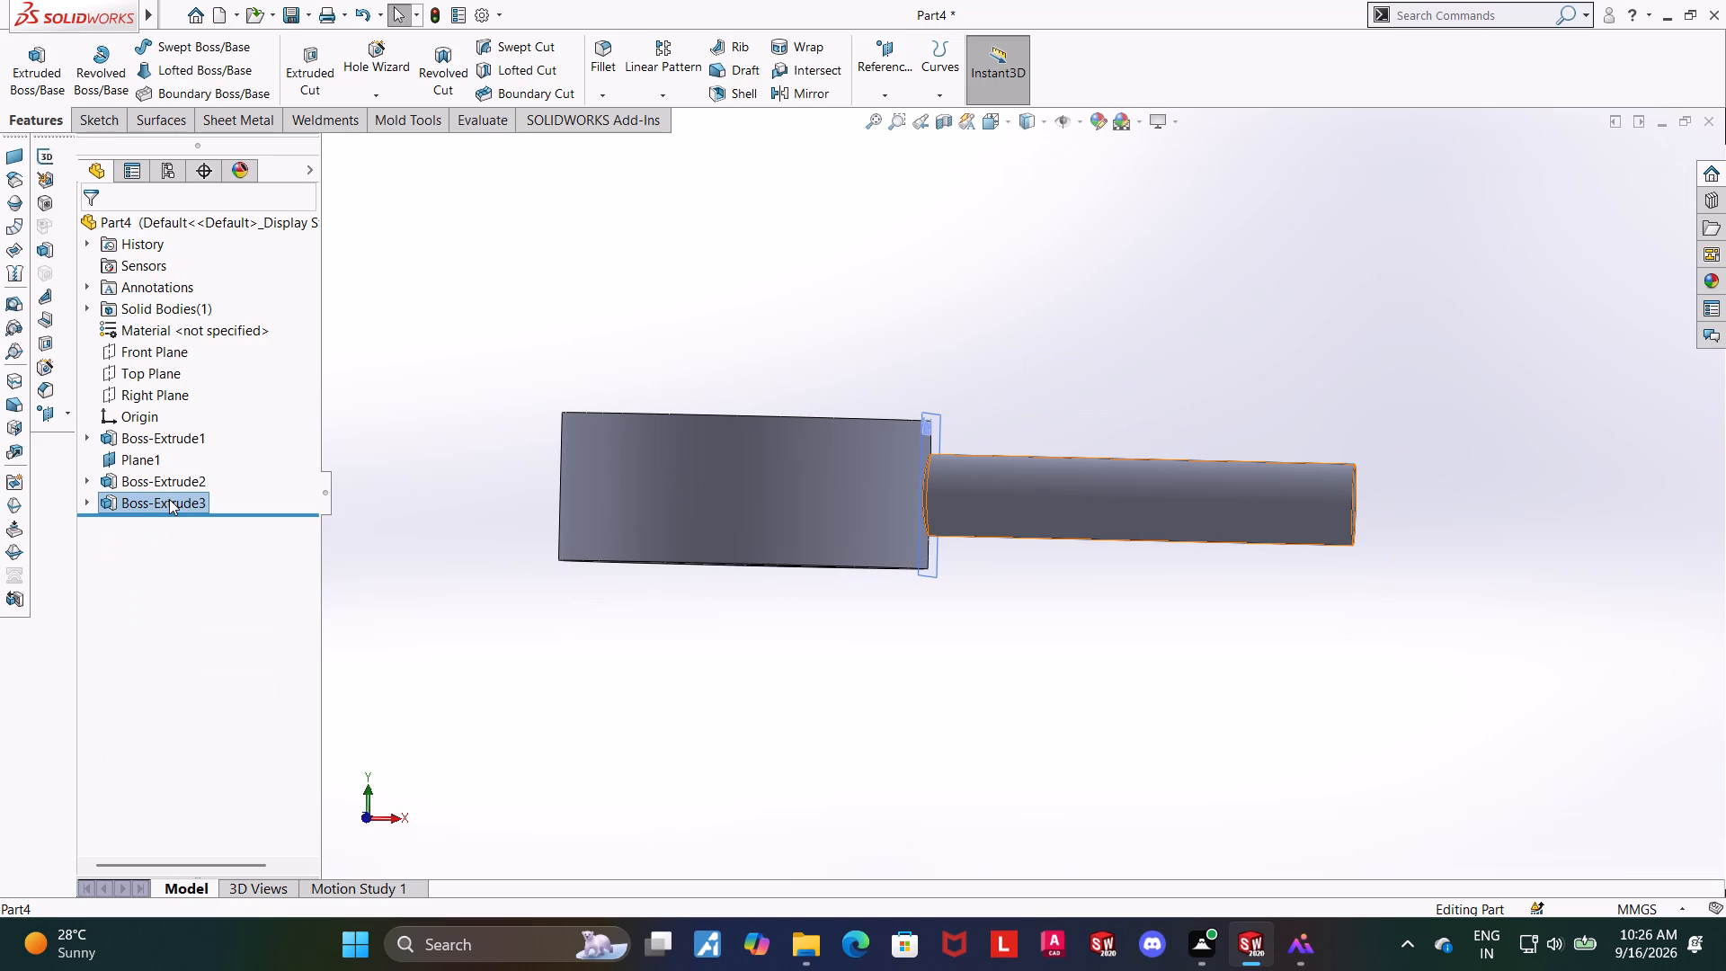
pyautogui.moveTo(921, 742); pyautogui.dragTo(927, 799, button='middle')
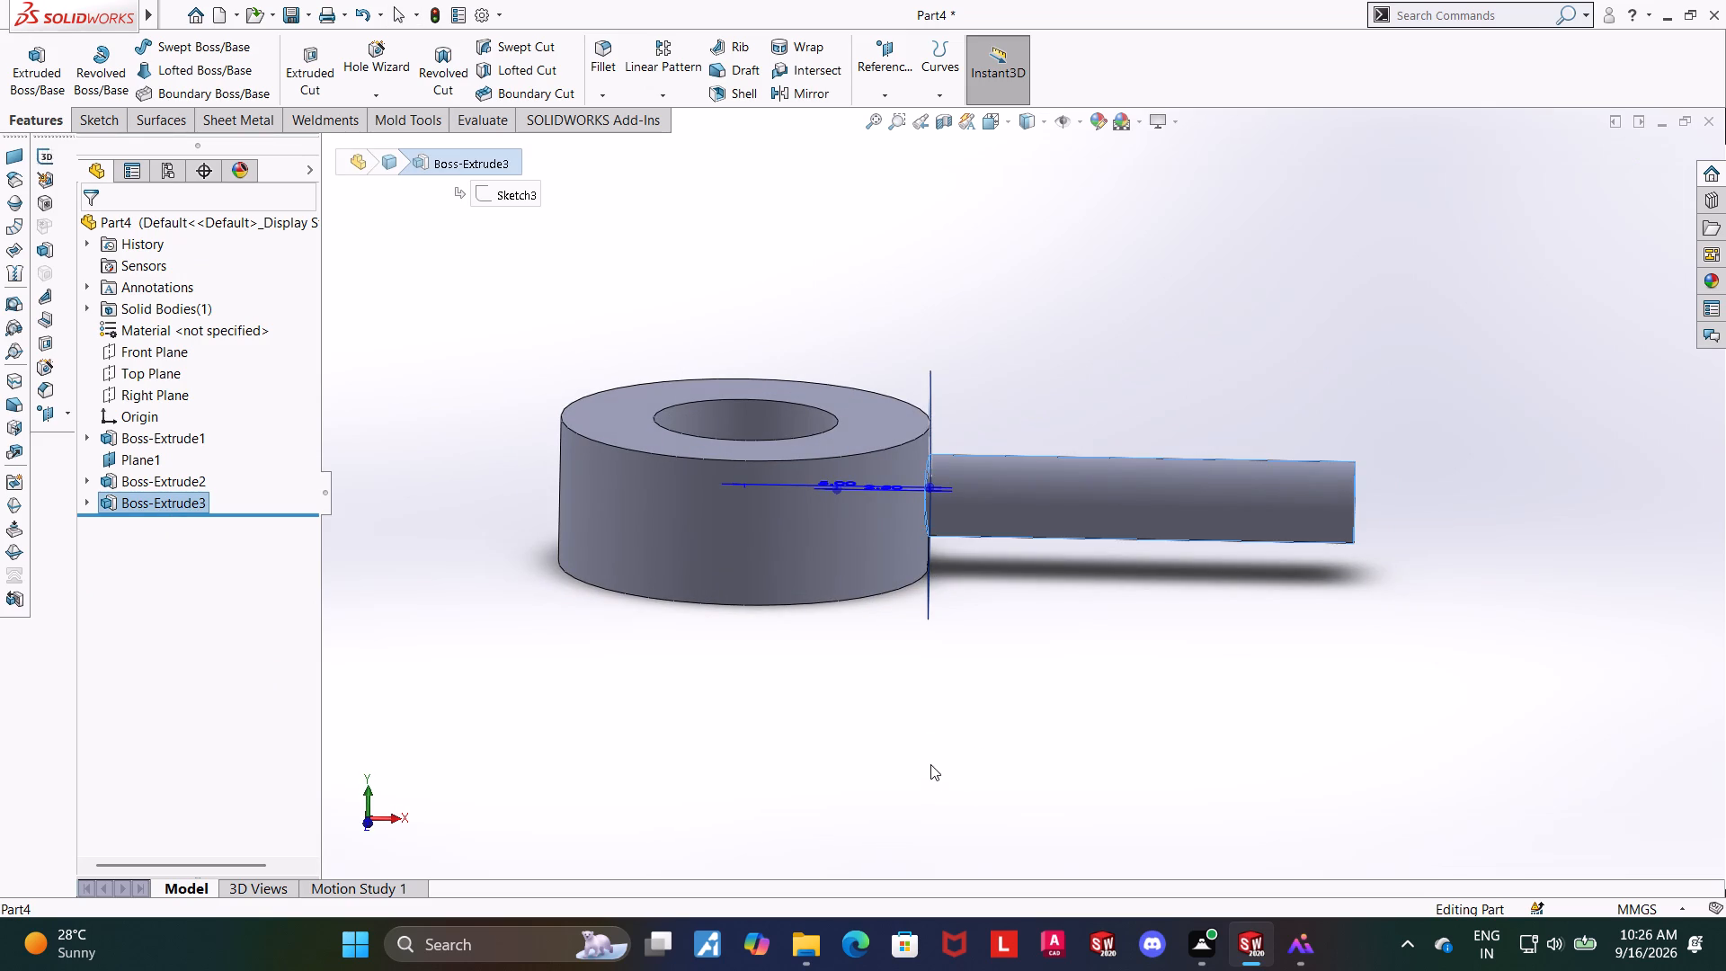
pyautogui.scroll(1, 909, 715)
pyautogui.moveTo(907, 715); pyautogui.dragTo(913, 771, button='middle')
pyautogui.moveTo(914, 782); pyautogui.dragTo(915, 801, button='middle')
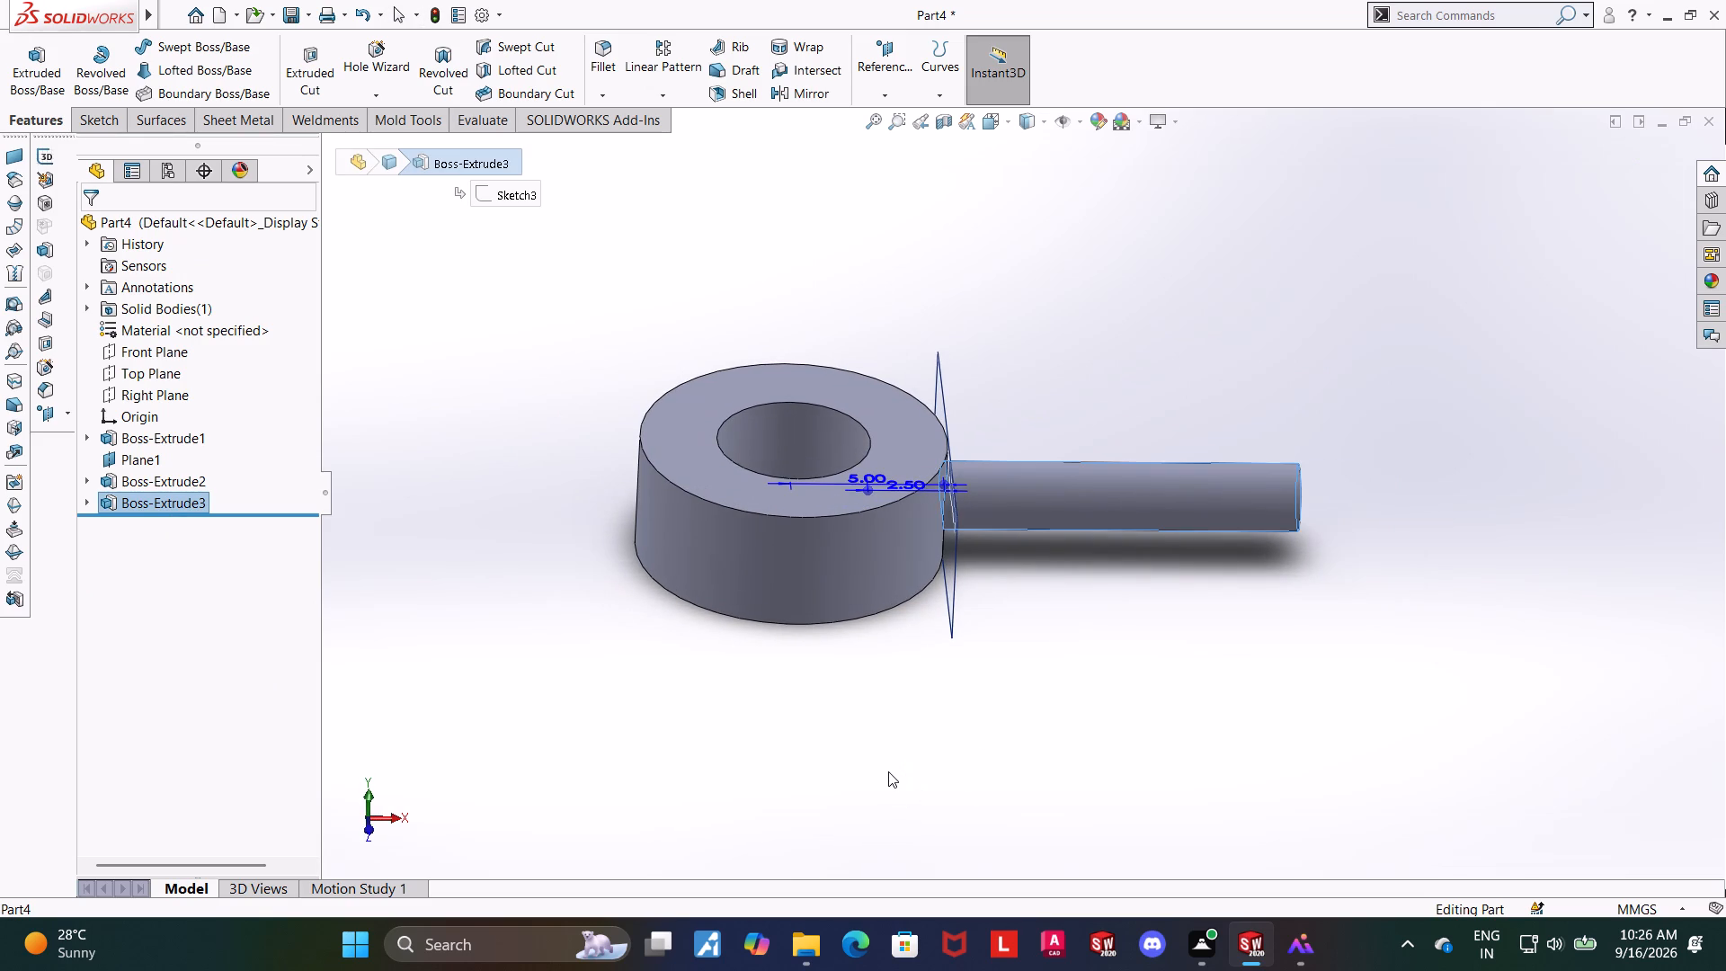
pyautogui.click(924, 735)
pyautogui.moveTo(852, 680); pyautogui.dragTo(856, 774, button='middle')
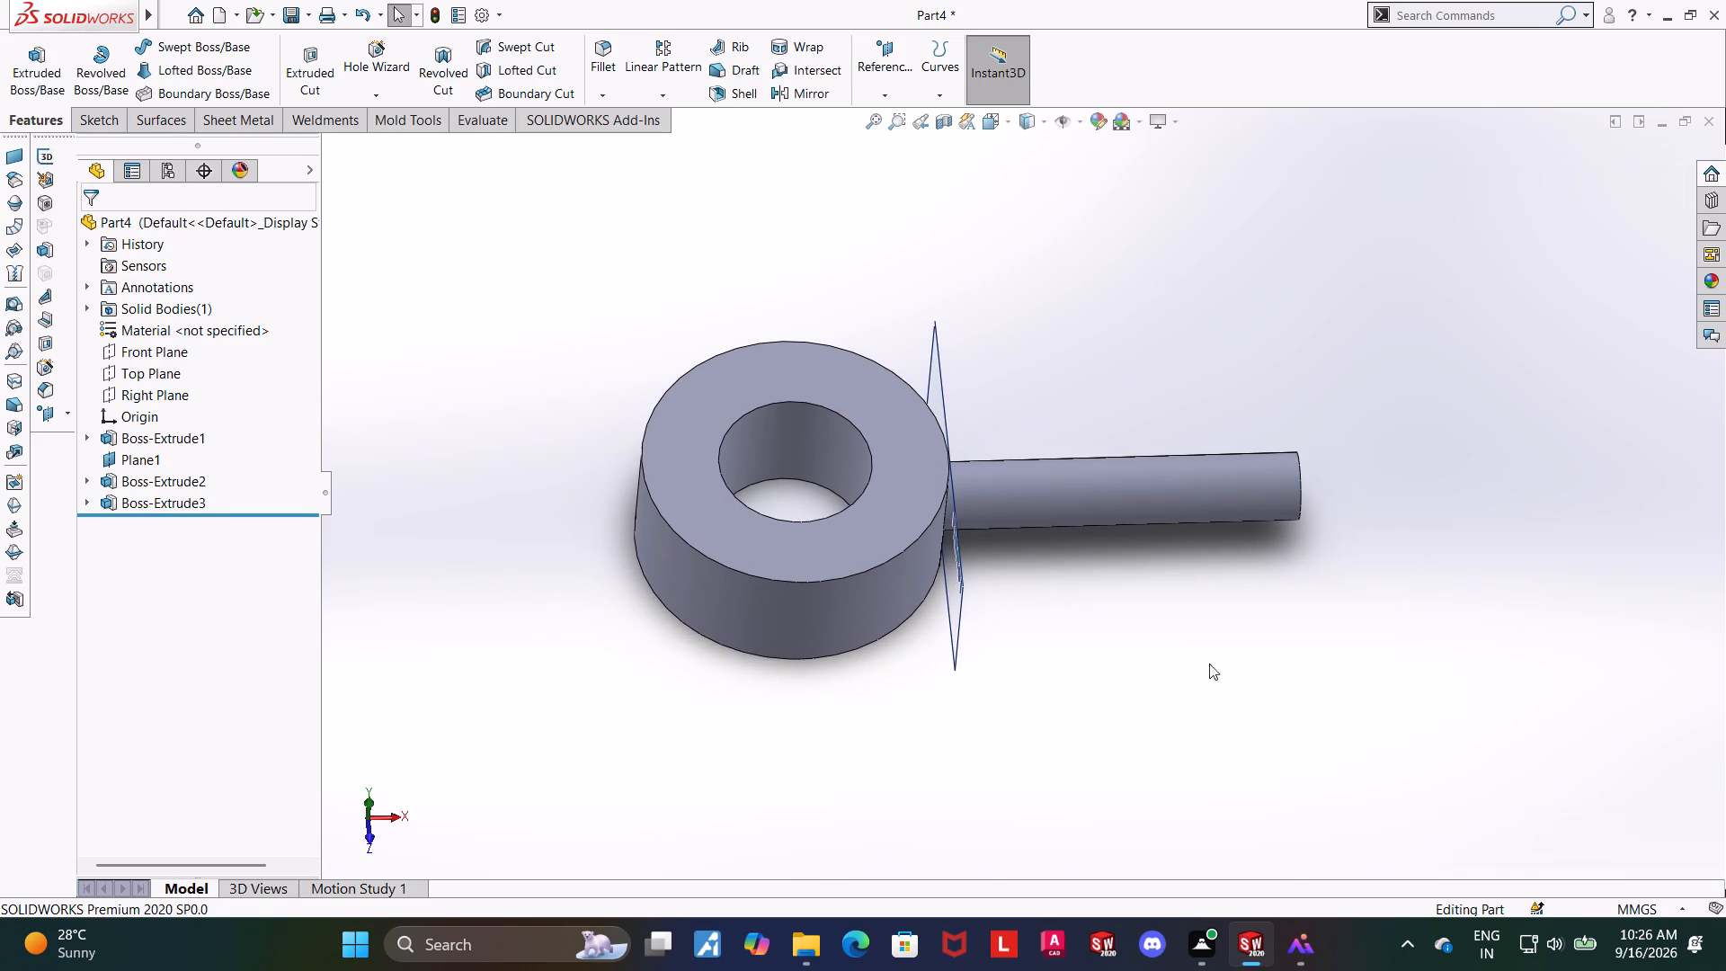
pyautogui.moveTo(1432, 592); pyautogui.dragTo(1421, 422, button='middle')
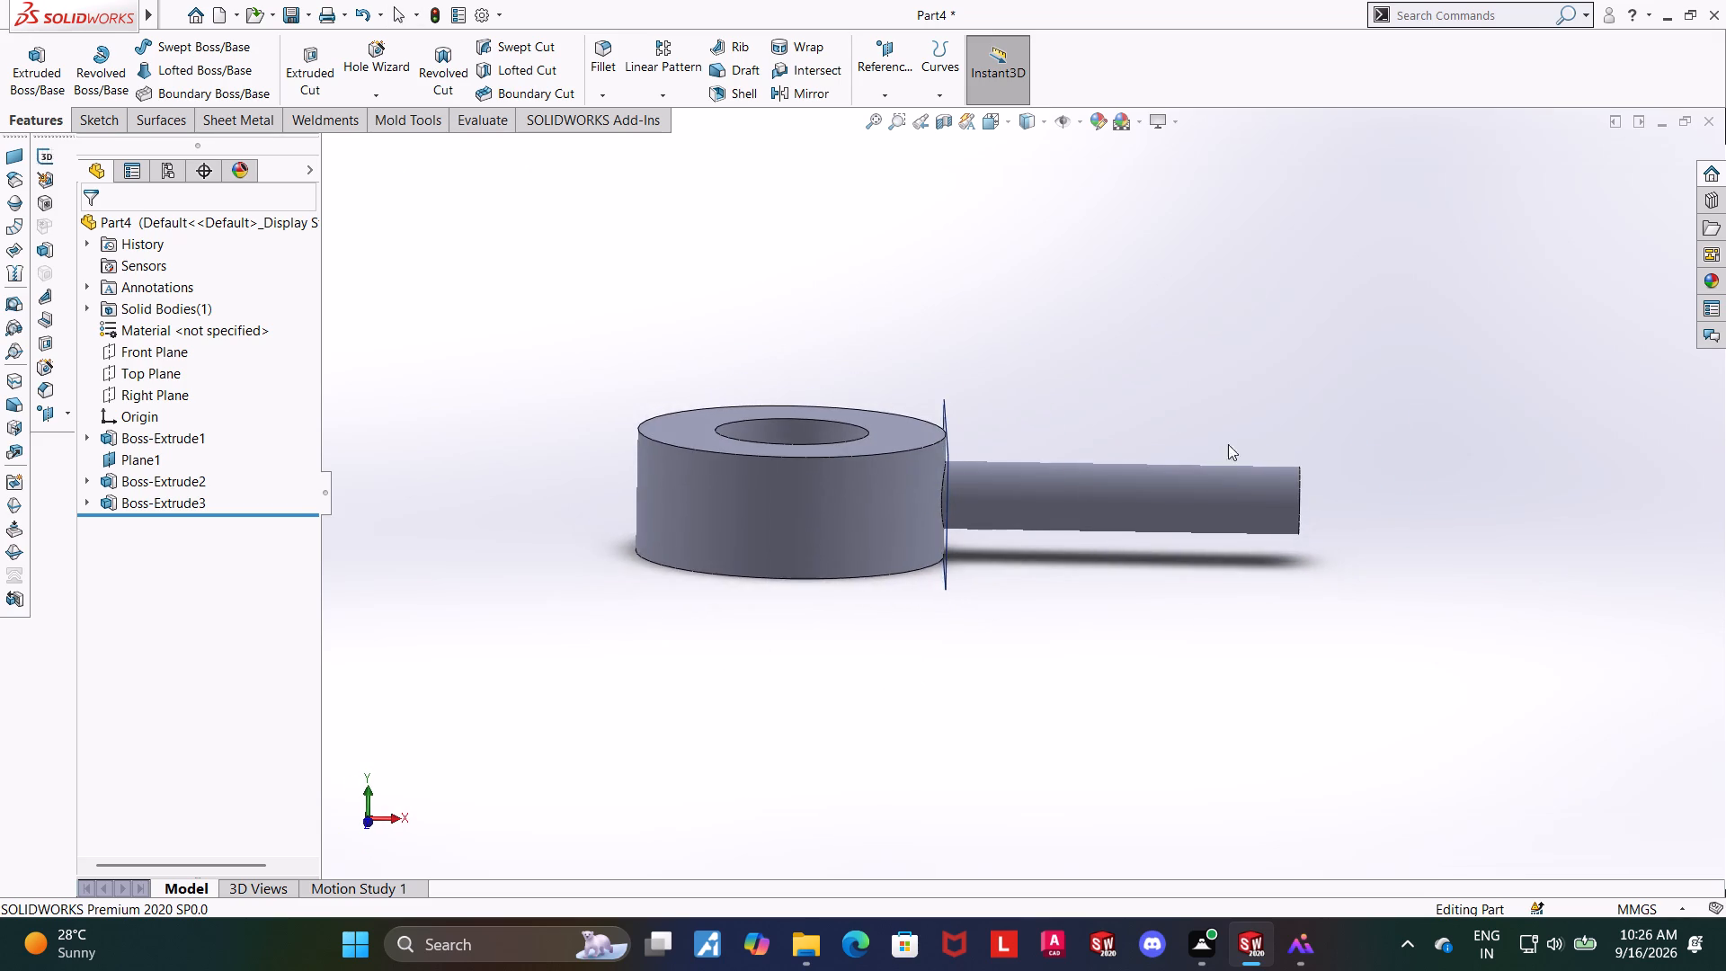
pyautogui.scroll(-5, 1036, 461)
pyautogui.middleClick(1061, 660)
pyautogui.scroll(4, 1155, 395)
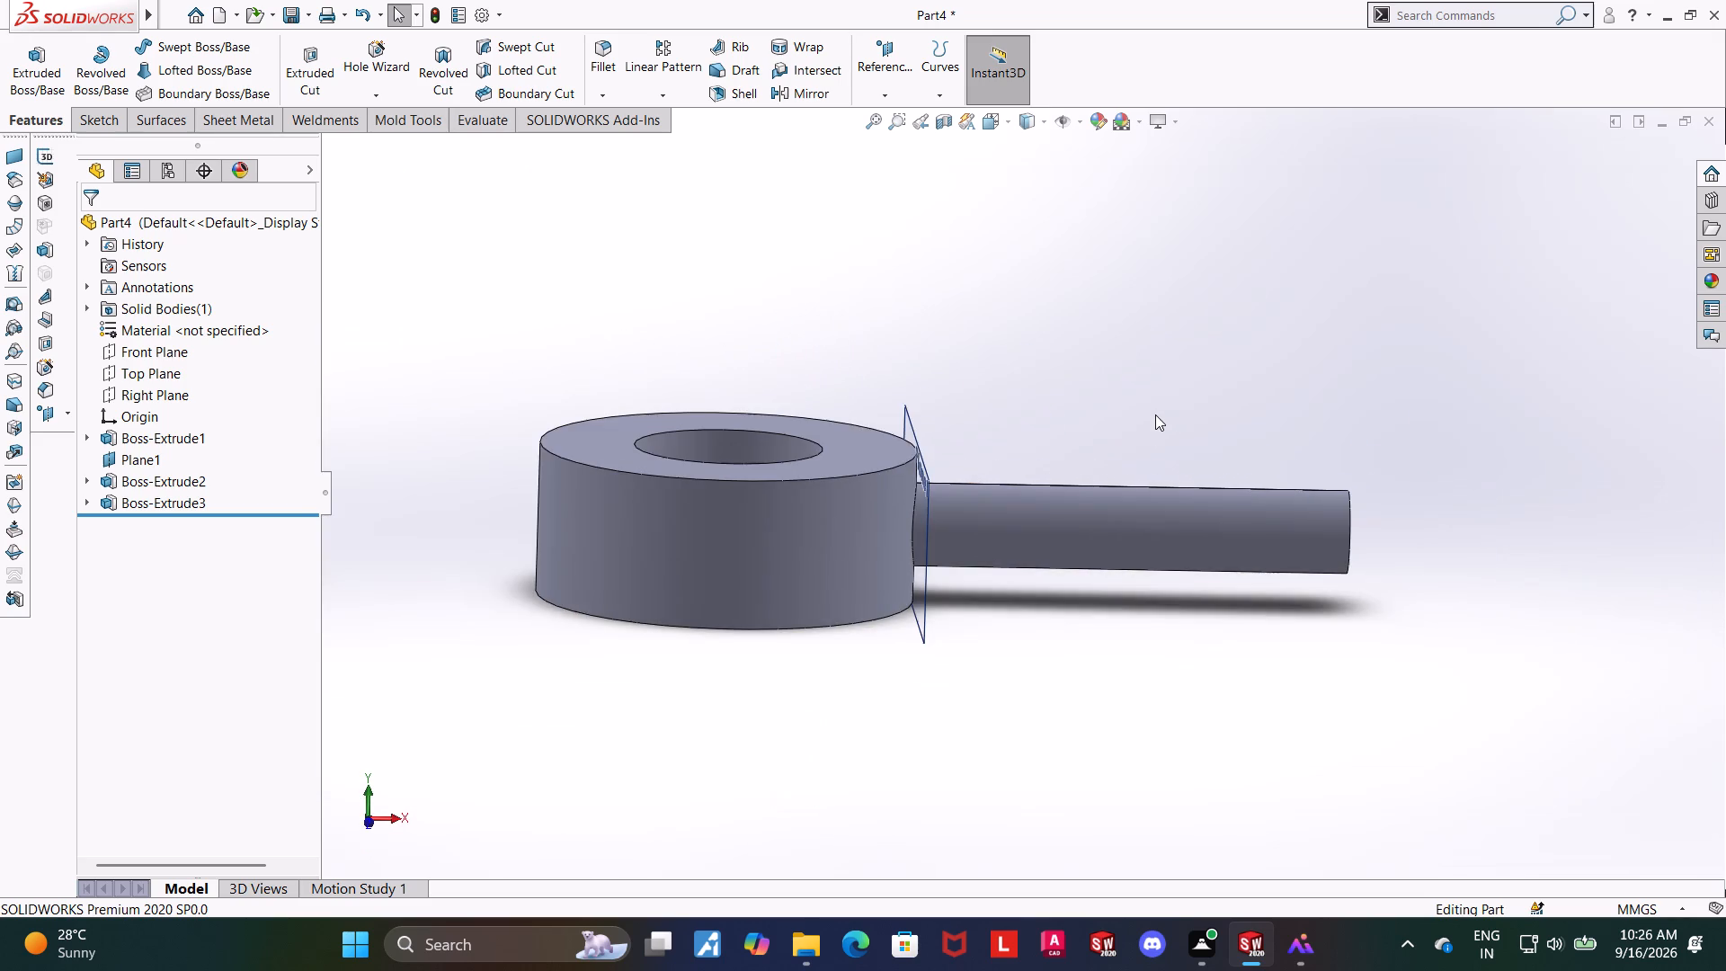
pyautogui.moveTo(1158, 414); pyautogui.dragTo(1143, 434, button='middle')
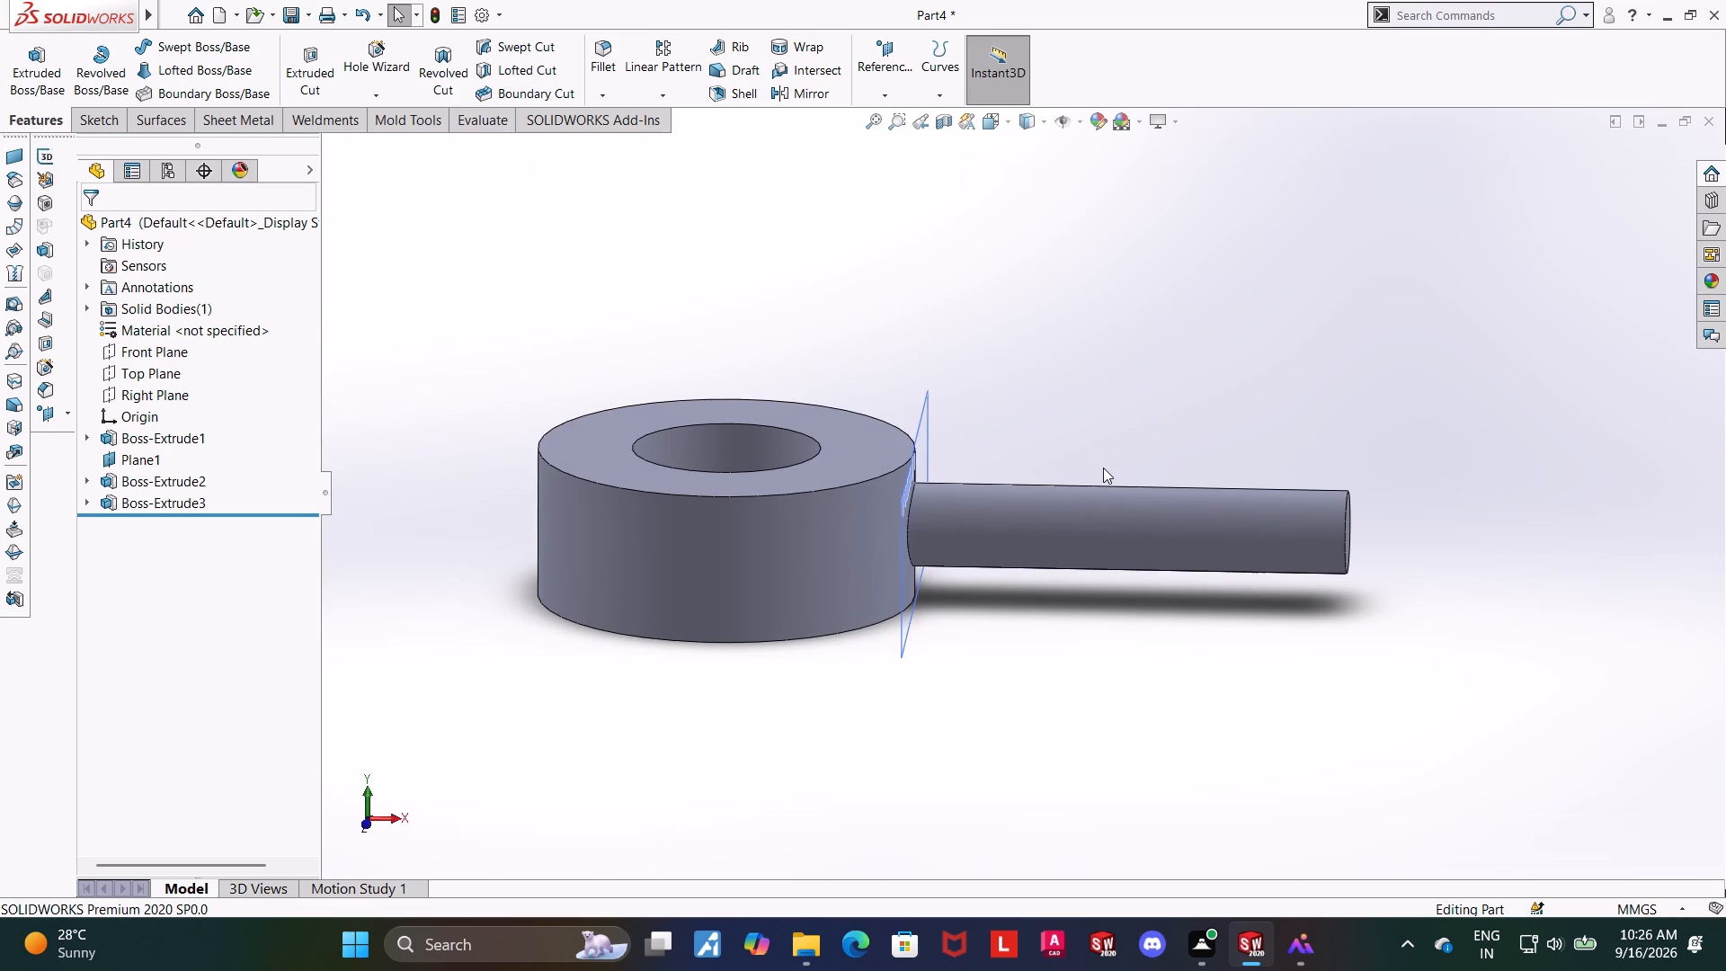
# Save the ring-and-rod part in Downloads as "throttle lever", checking its description in the reference drawing's parts list.
pyautogui.click(1293, 949)
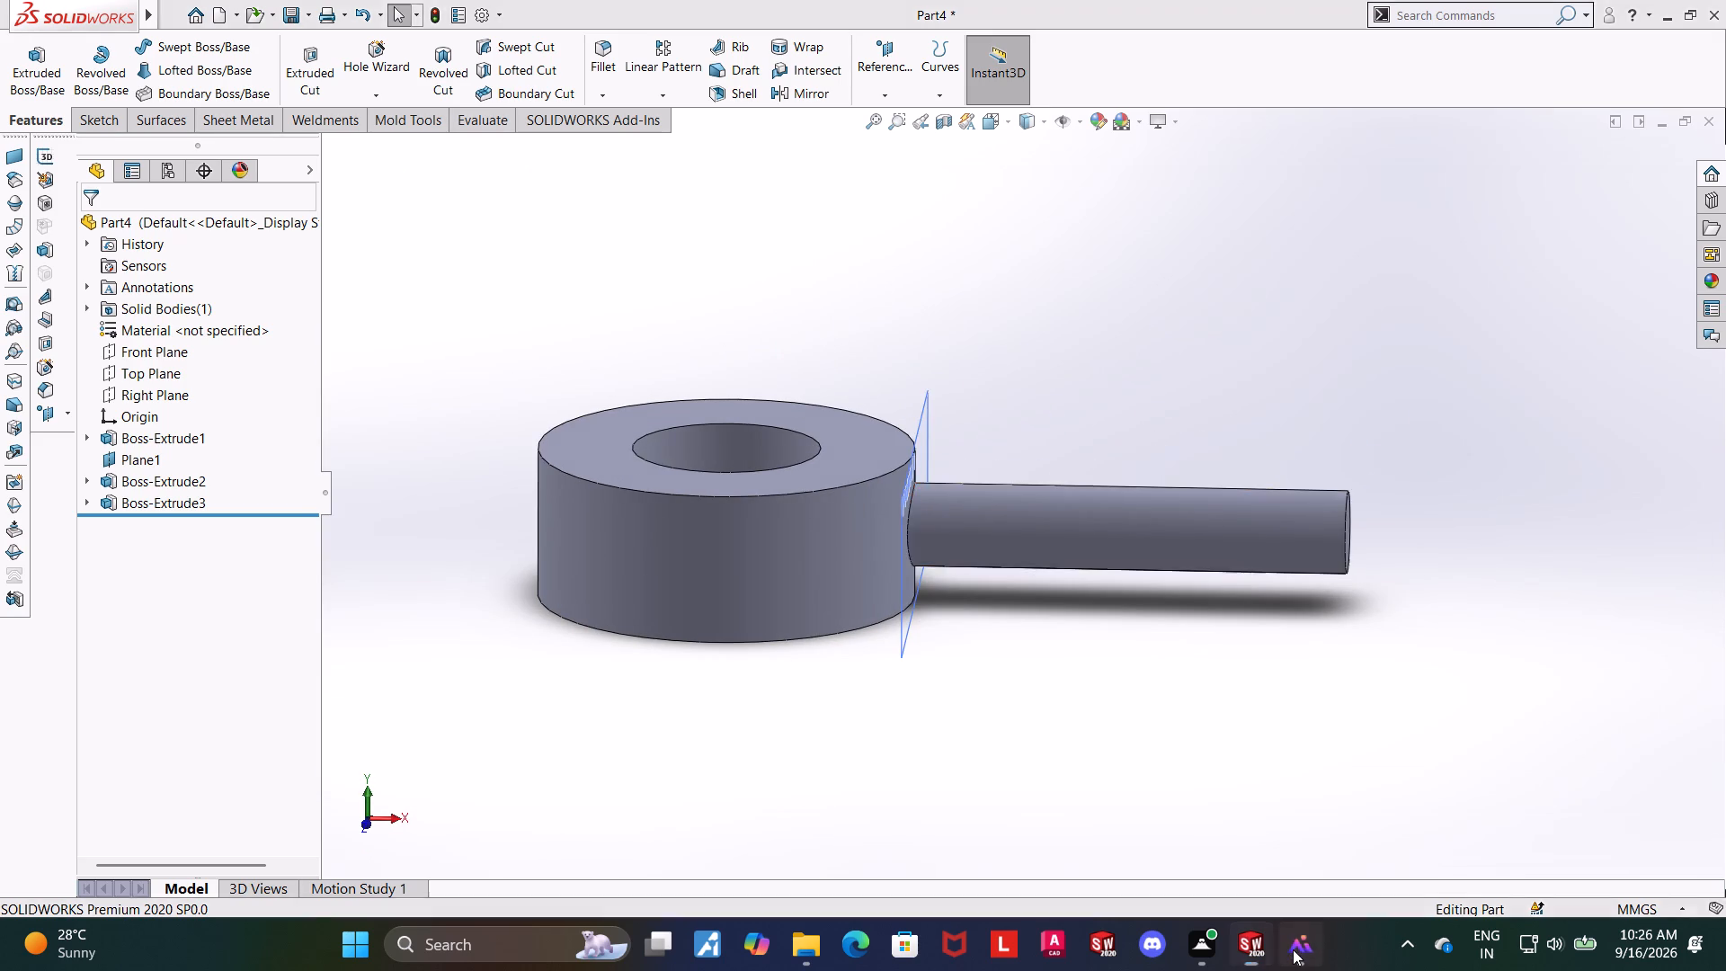
pyautogui.click(1293, 949)
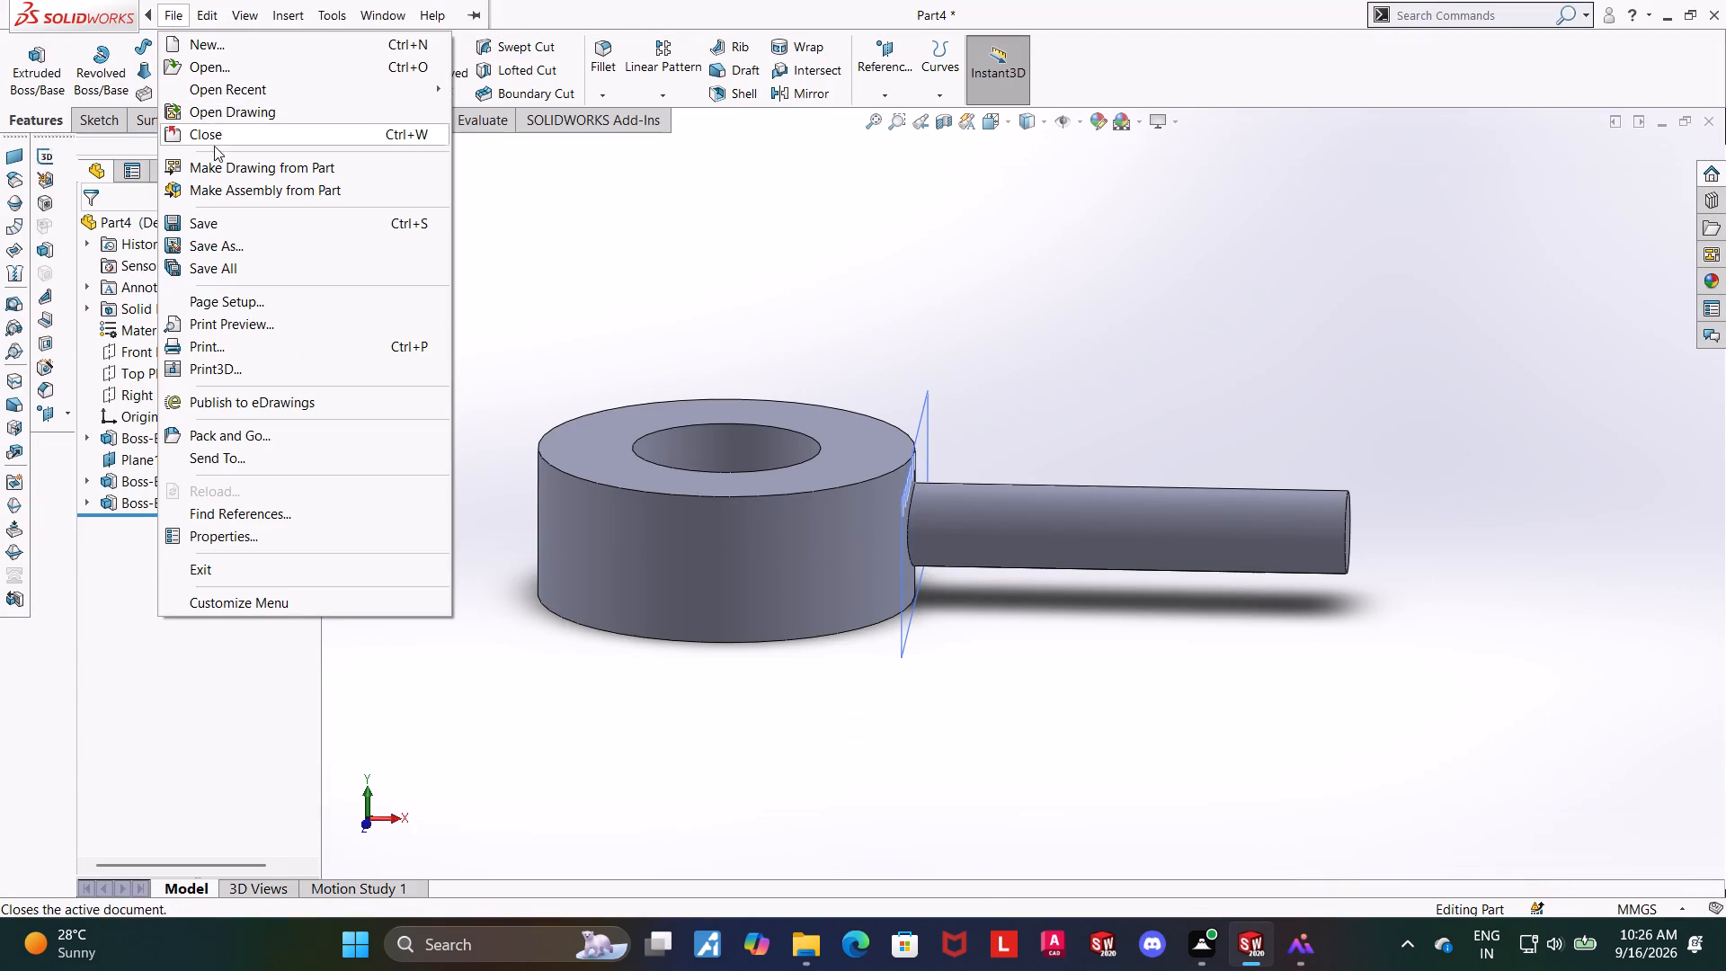
pyautogui.click(223, 245)
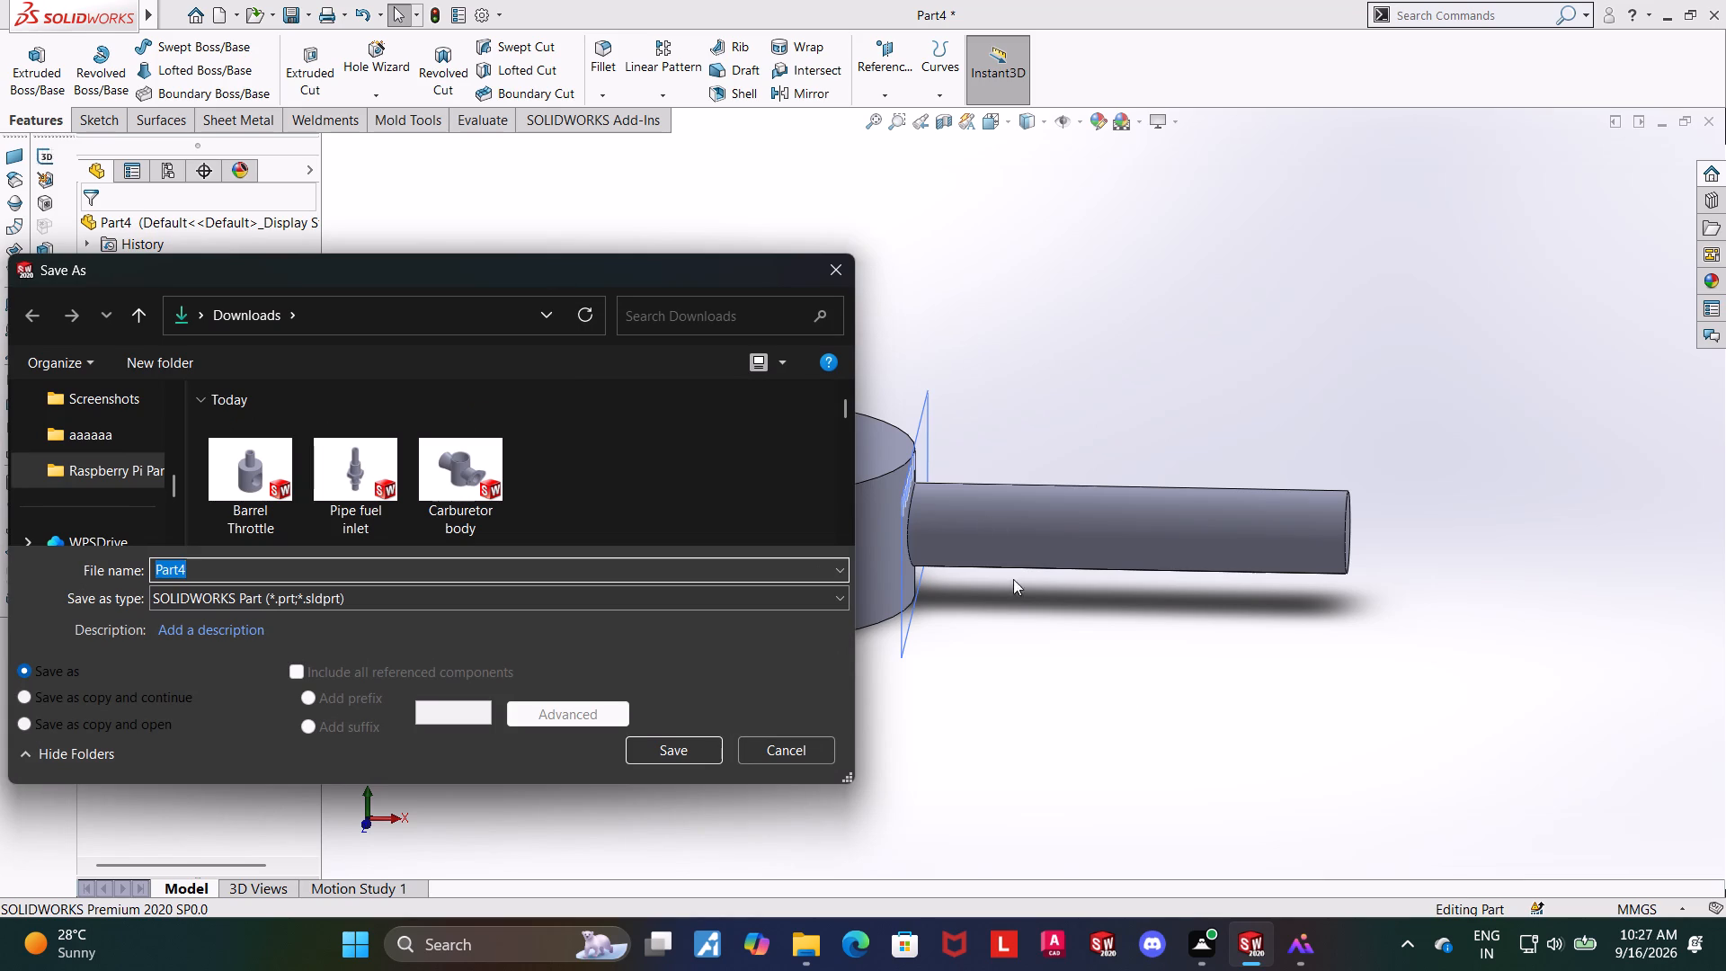
pyautogui.click(1302, 940)
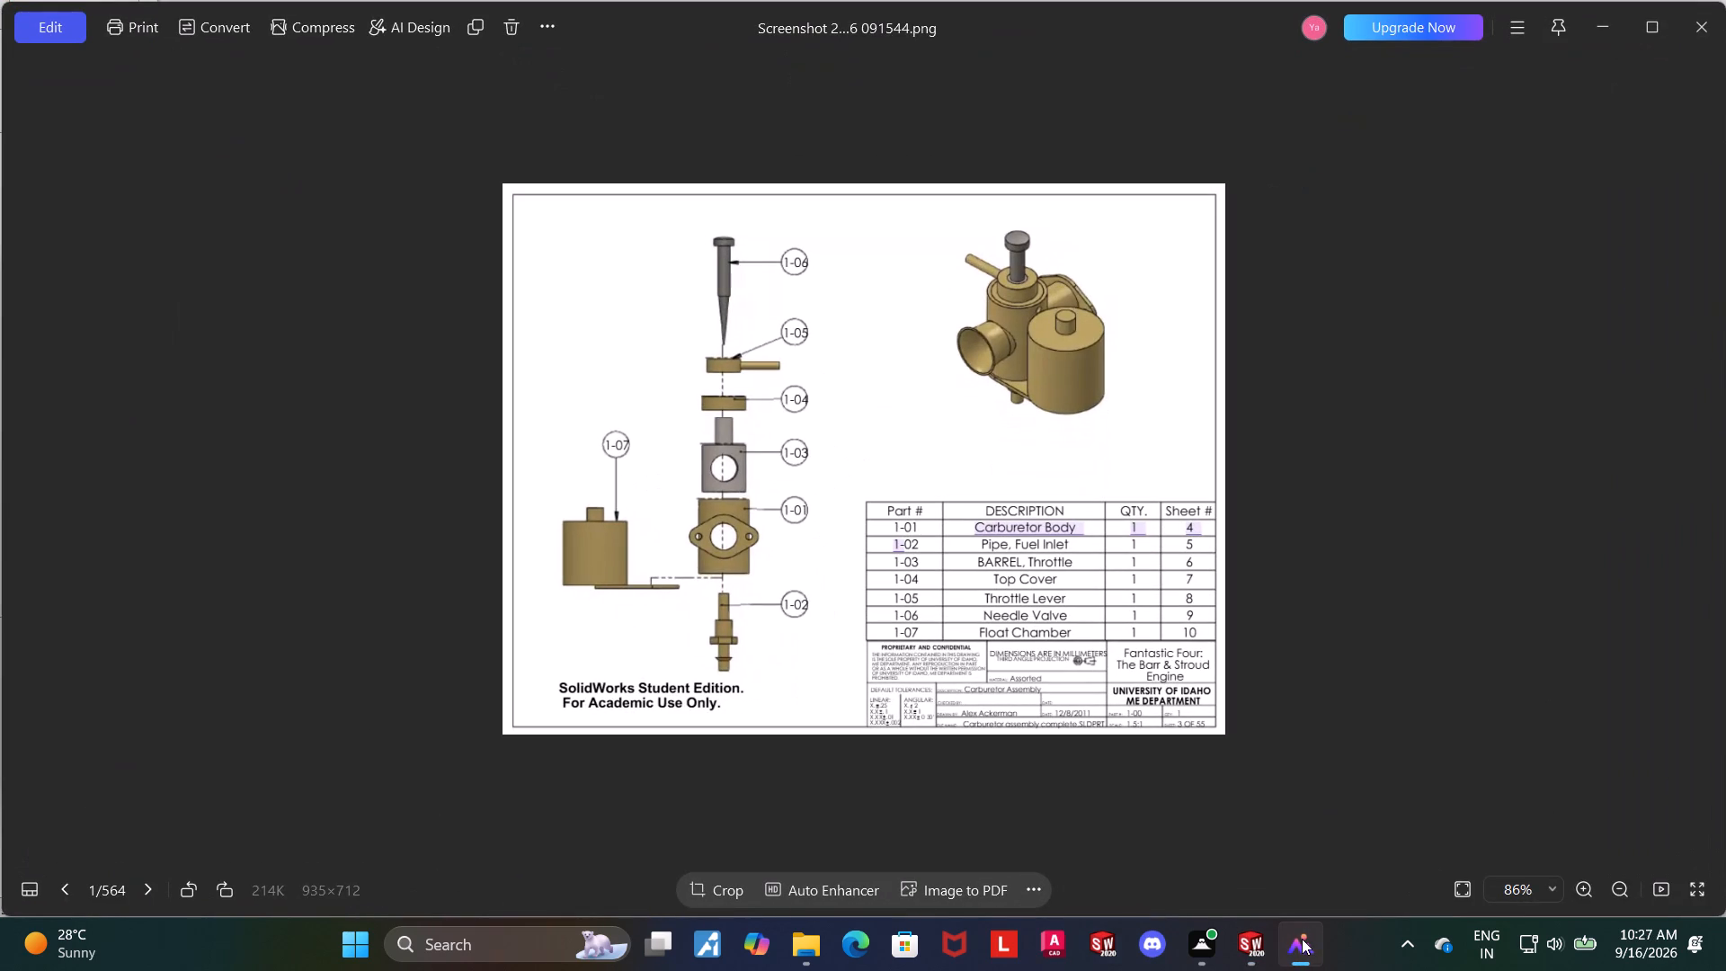
pyautogui.click(1302, 938)
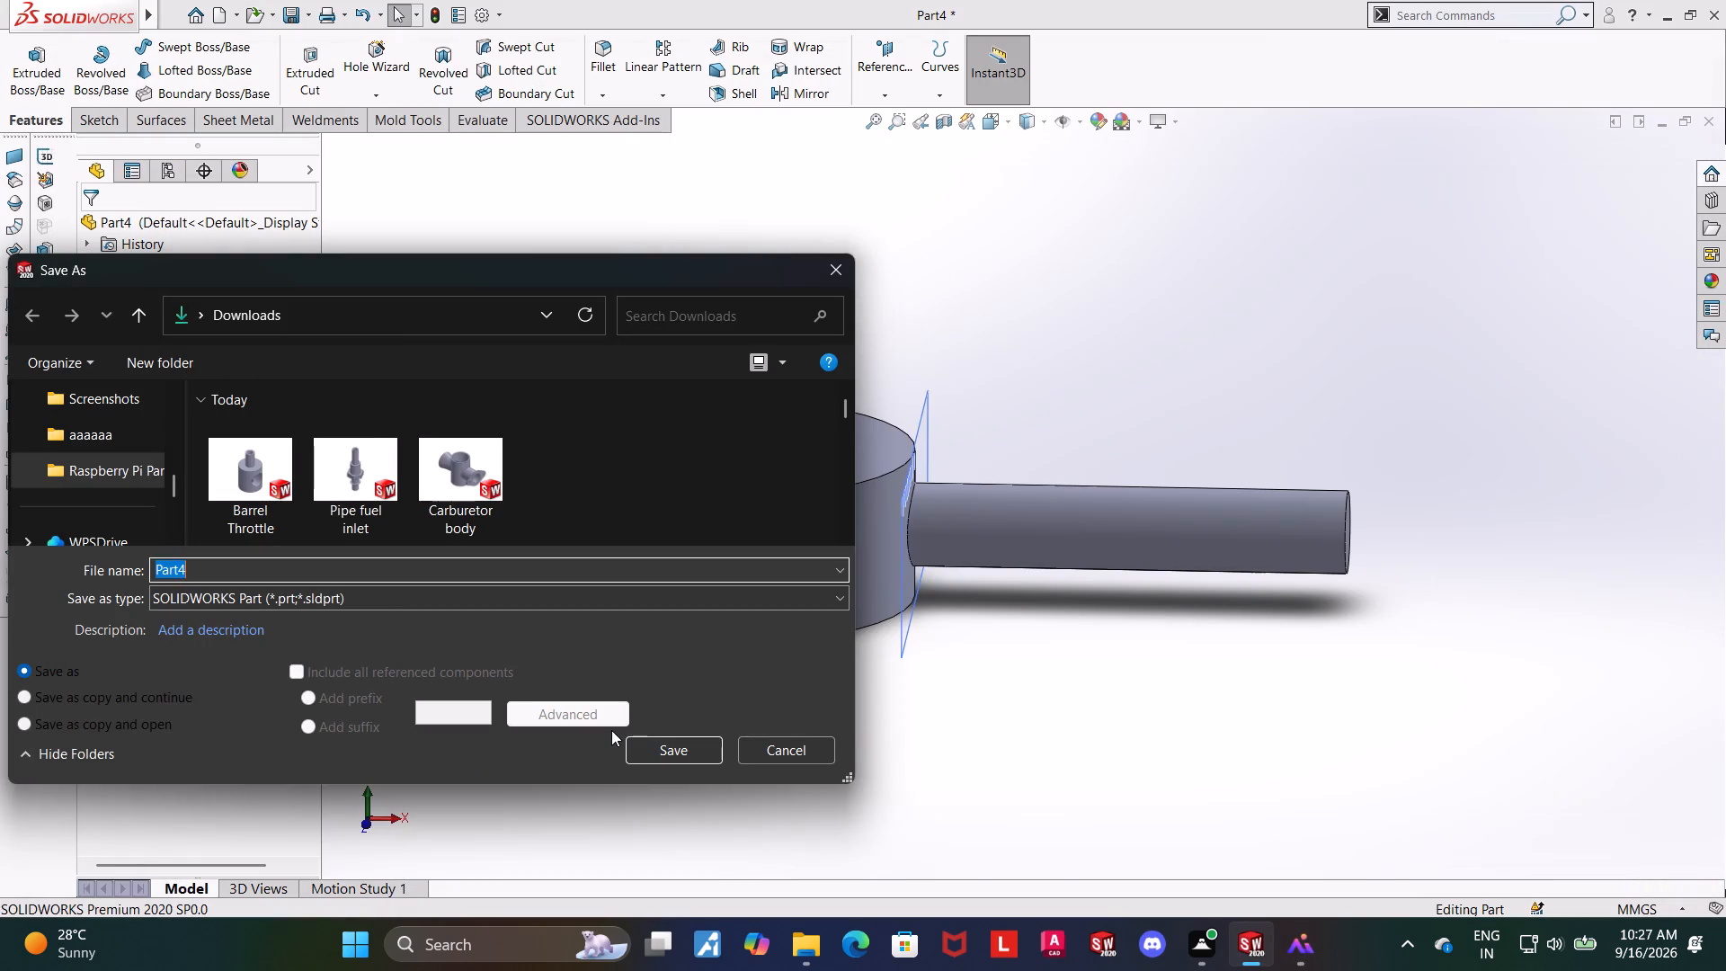
pyautogui.write('throttle lvel')
pyautogui.press('BackSpace')
pyautogui.press('BackSpace')
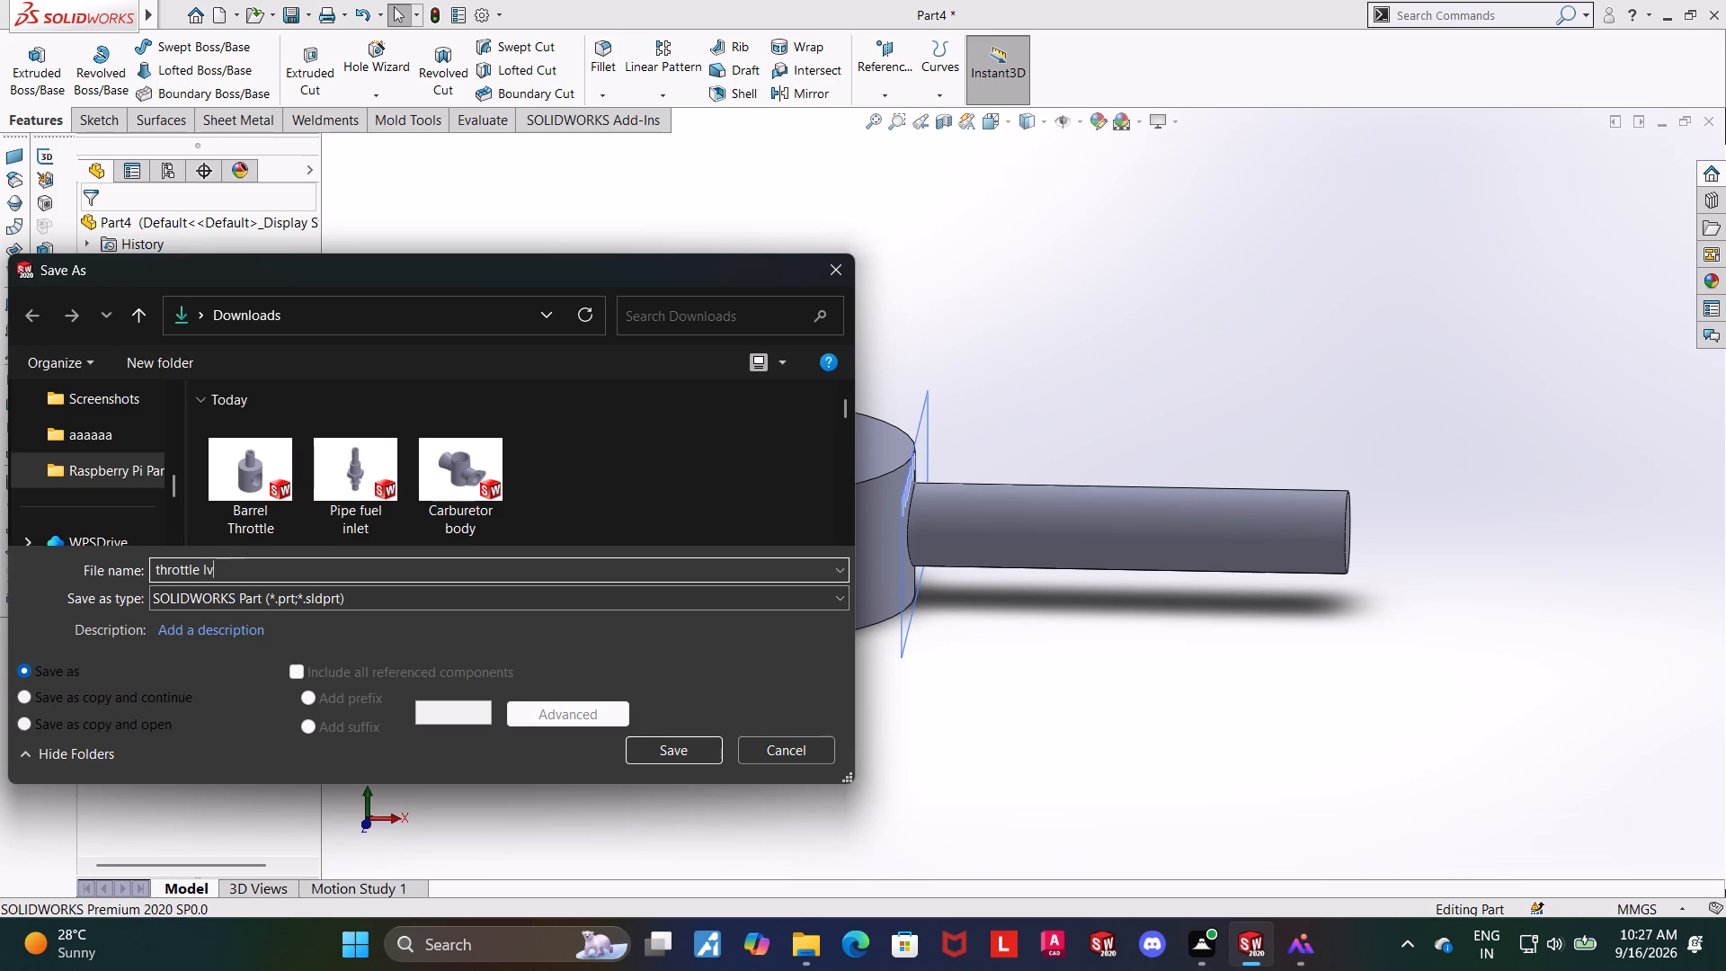
pyautogui.press('BackSpace')
pyautogui.press('BackSpace')
pyautogui.write('lever')
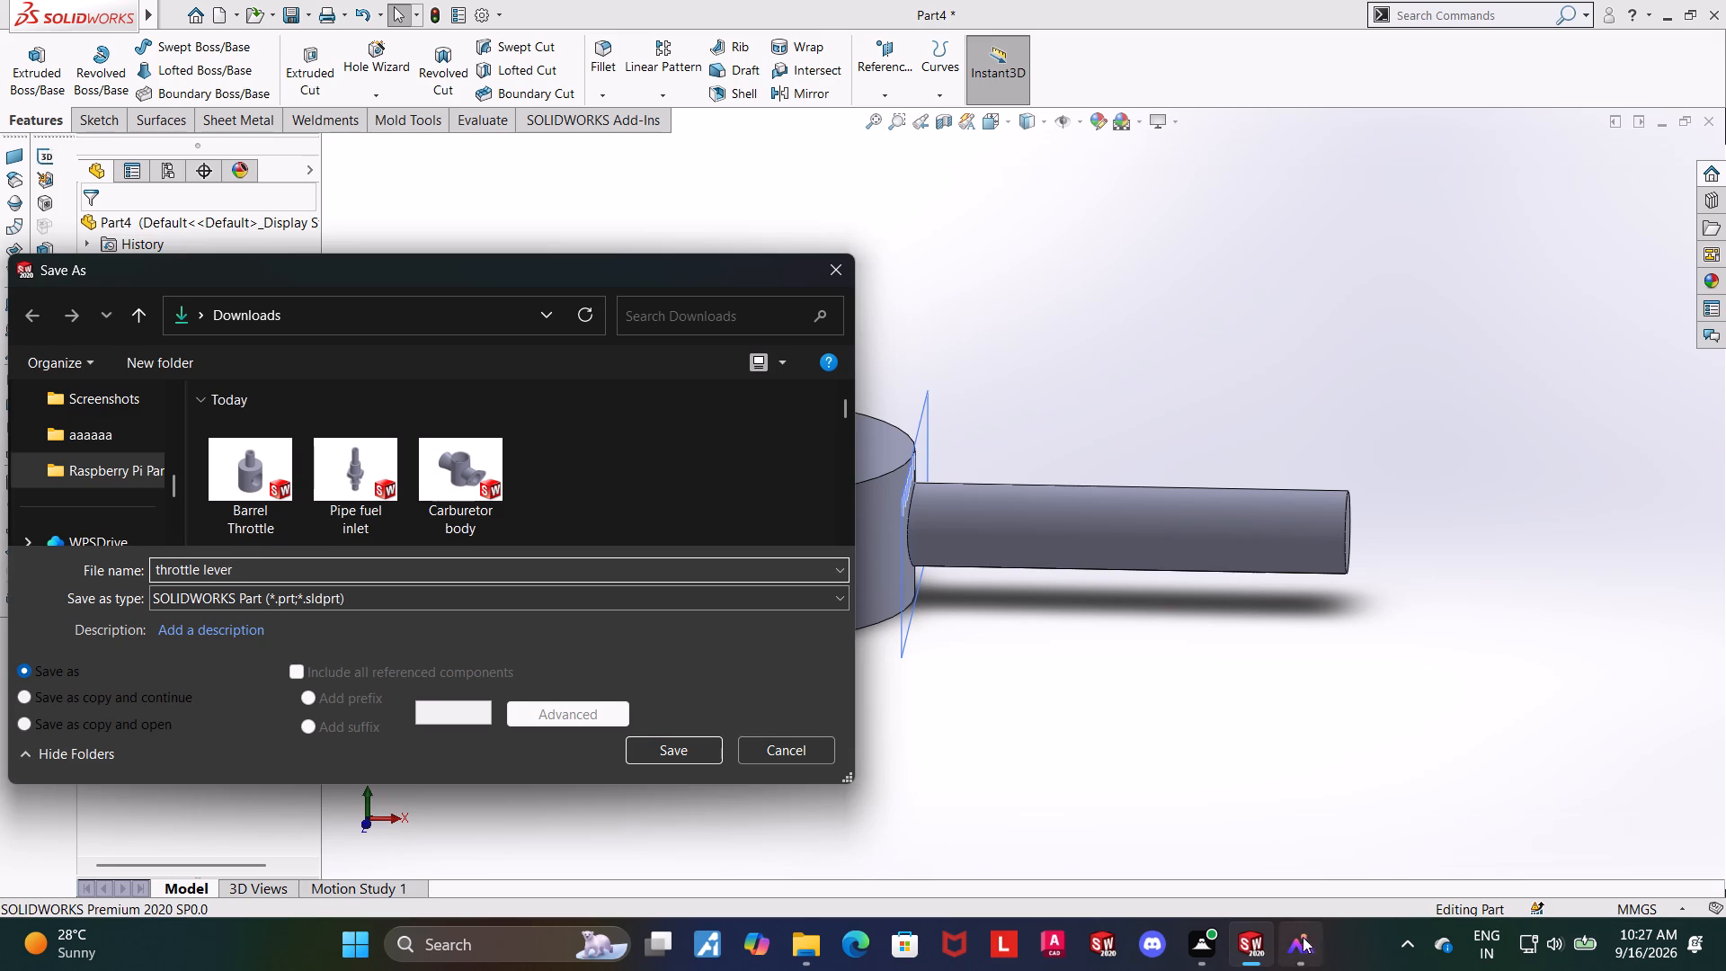
pyautogui.click(1300, 937)
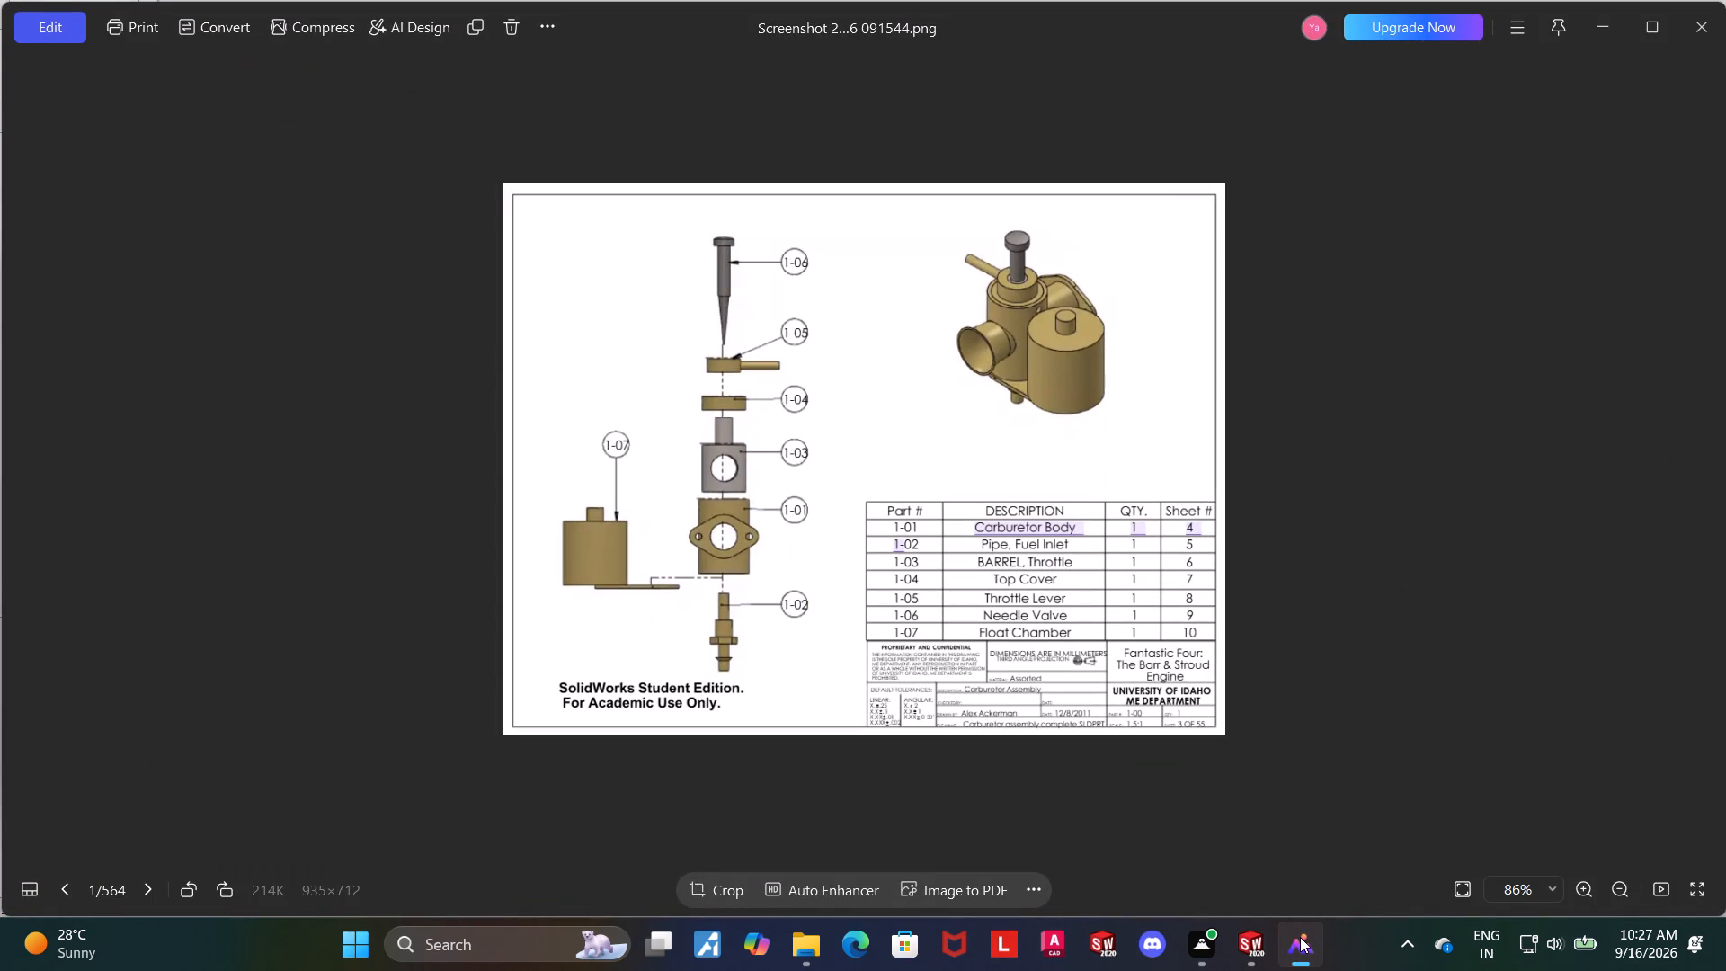
pyautogui.click(1300, 937)
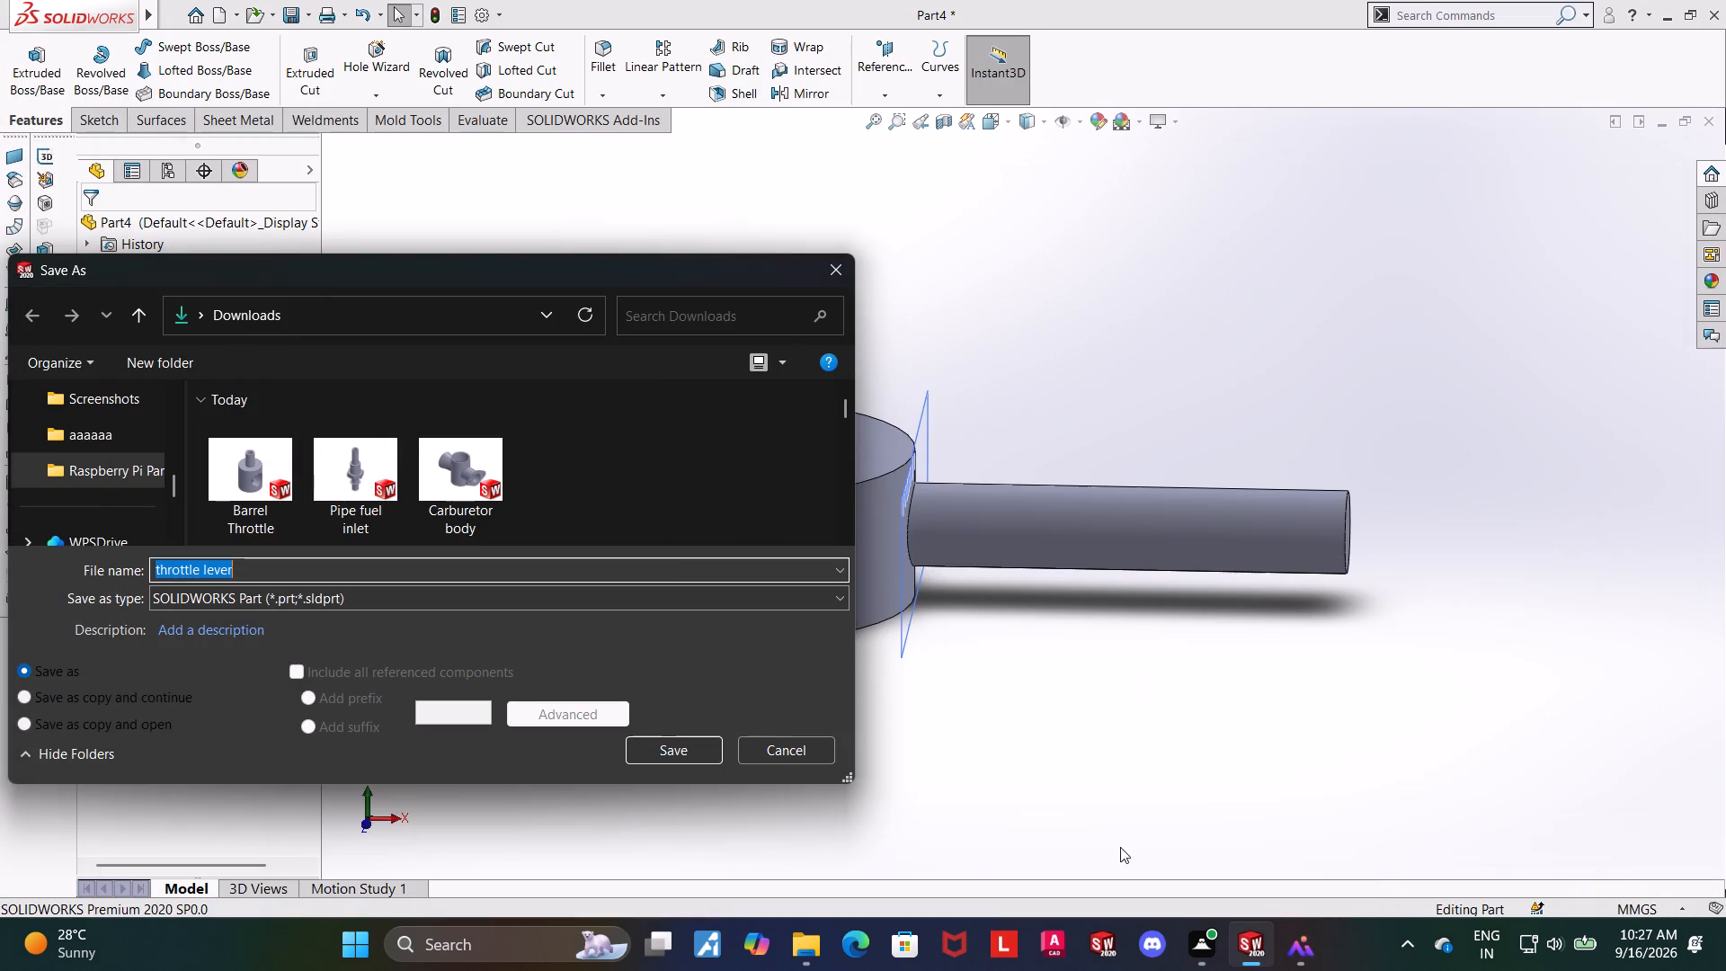
pyautogui.click(703, 742)
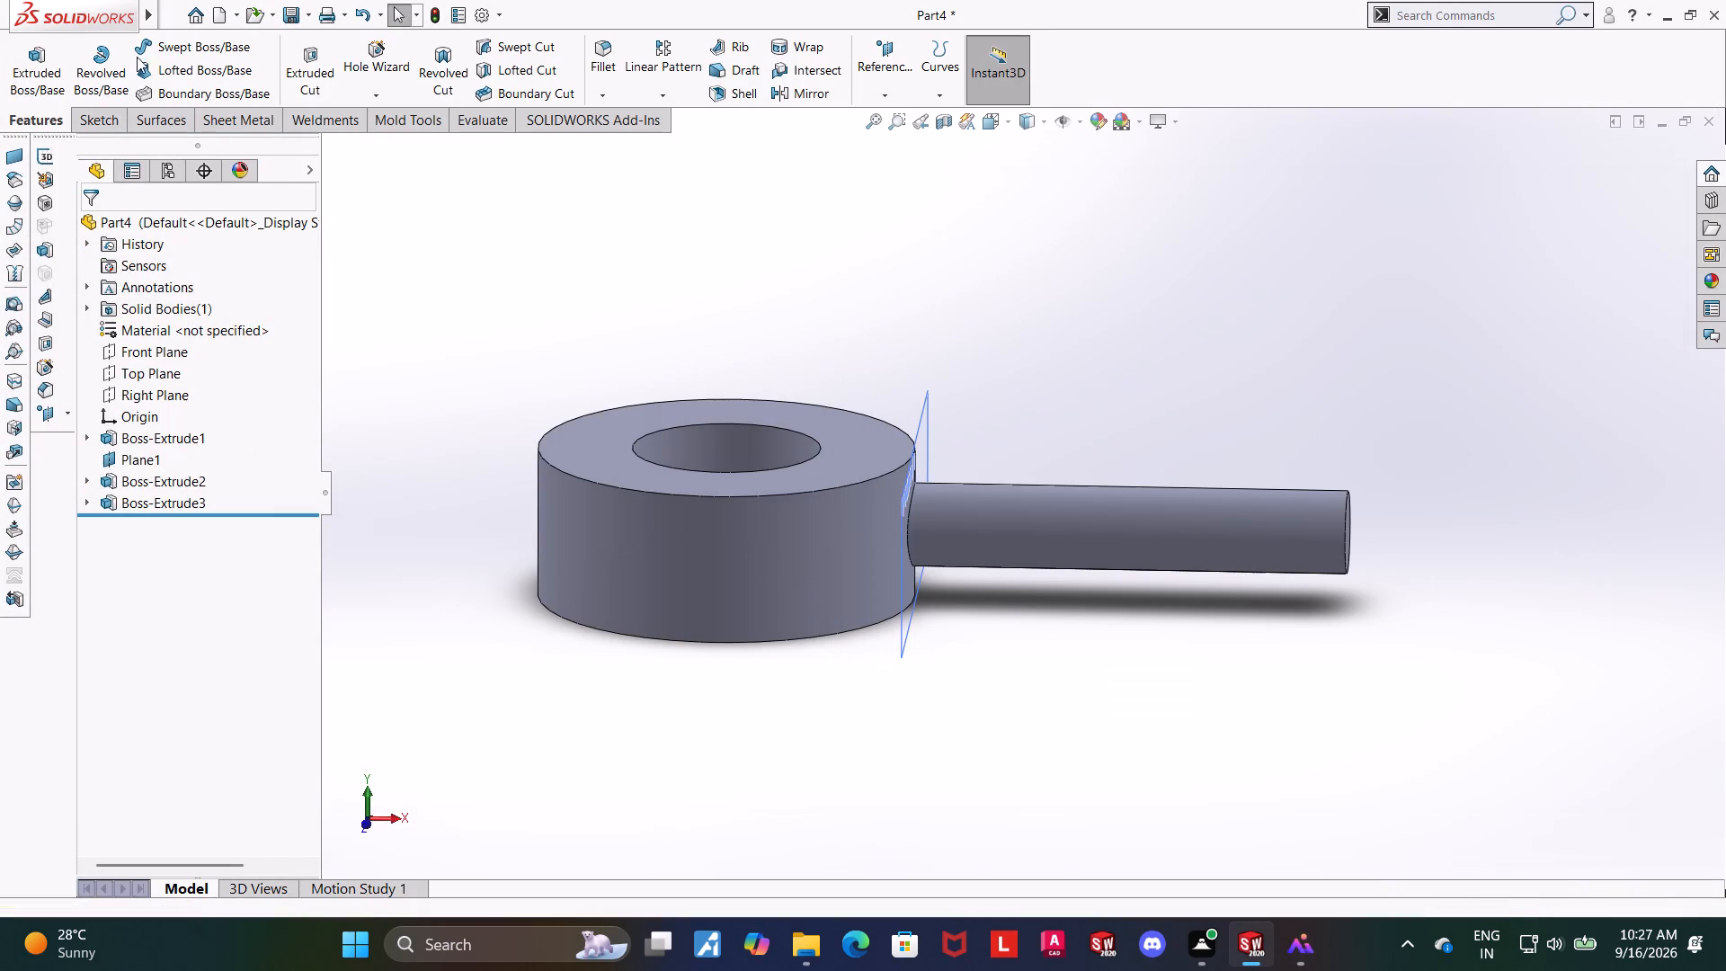
# Save a copy of the throttle lever in Adobe Portable Document Format (*.pdf).
pyautogui.click(208, 250)
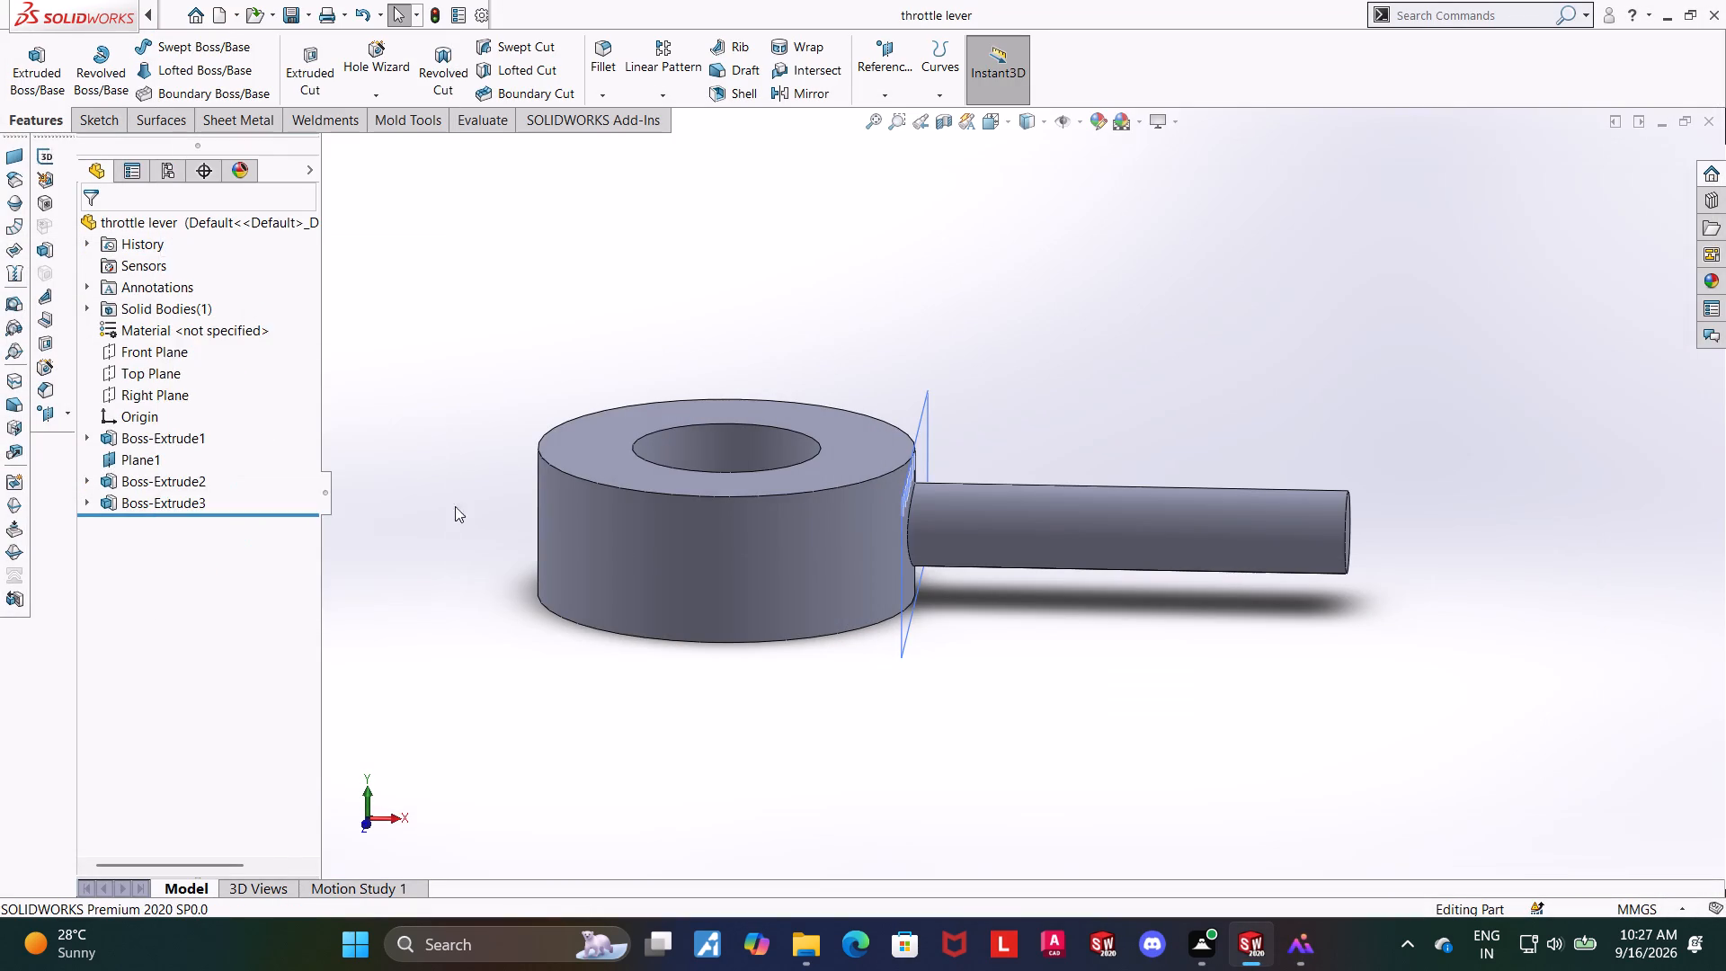
pyautogui.click(303, 597)
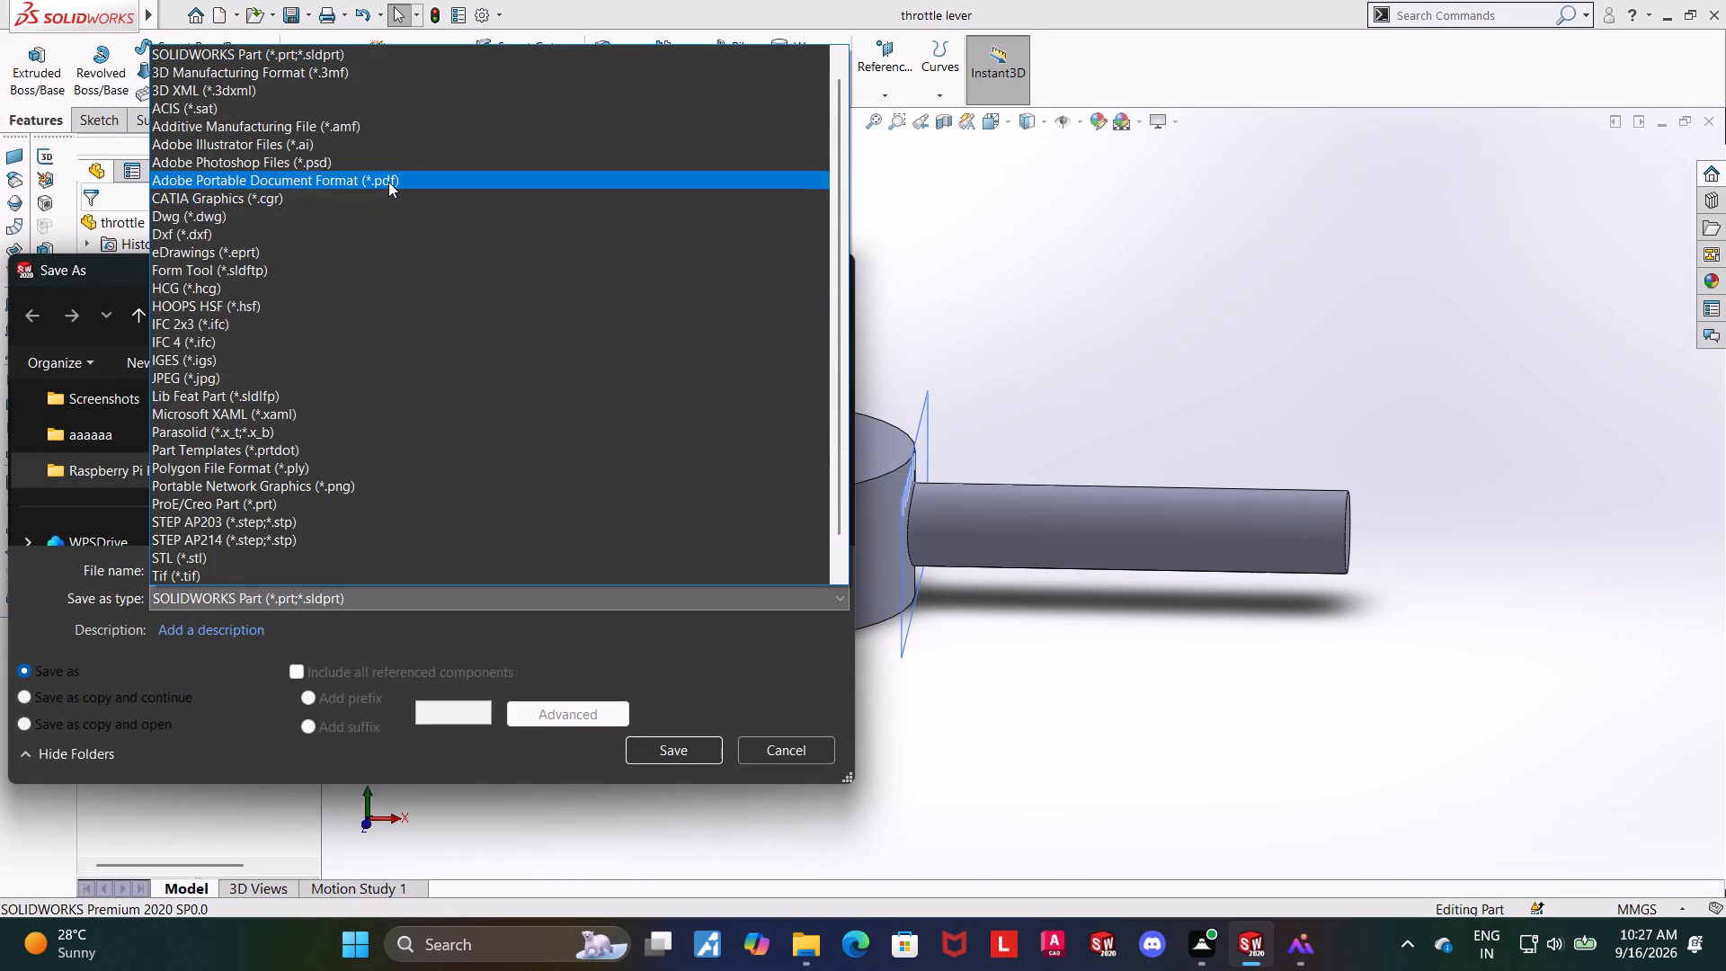
pyautogui.click(388, 182)
pyautogui.click(662, 784)
pyautogui.click(1196, 806)
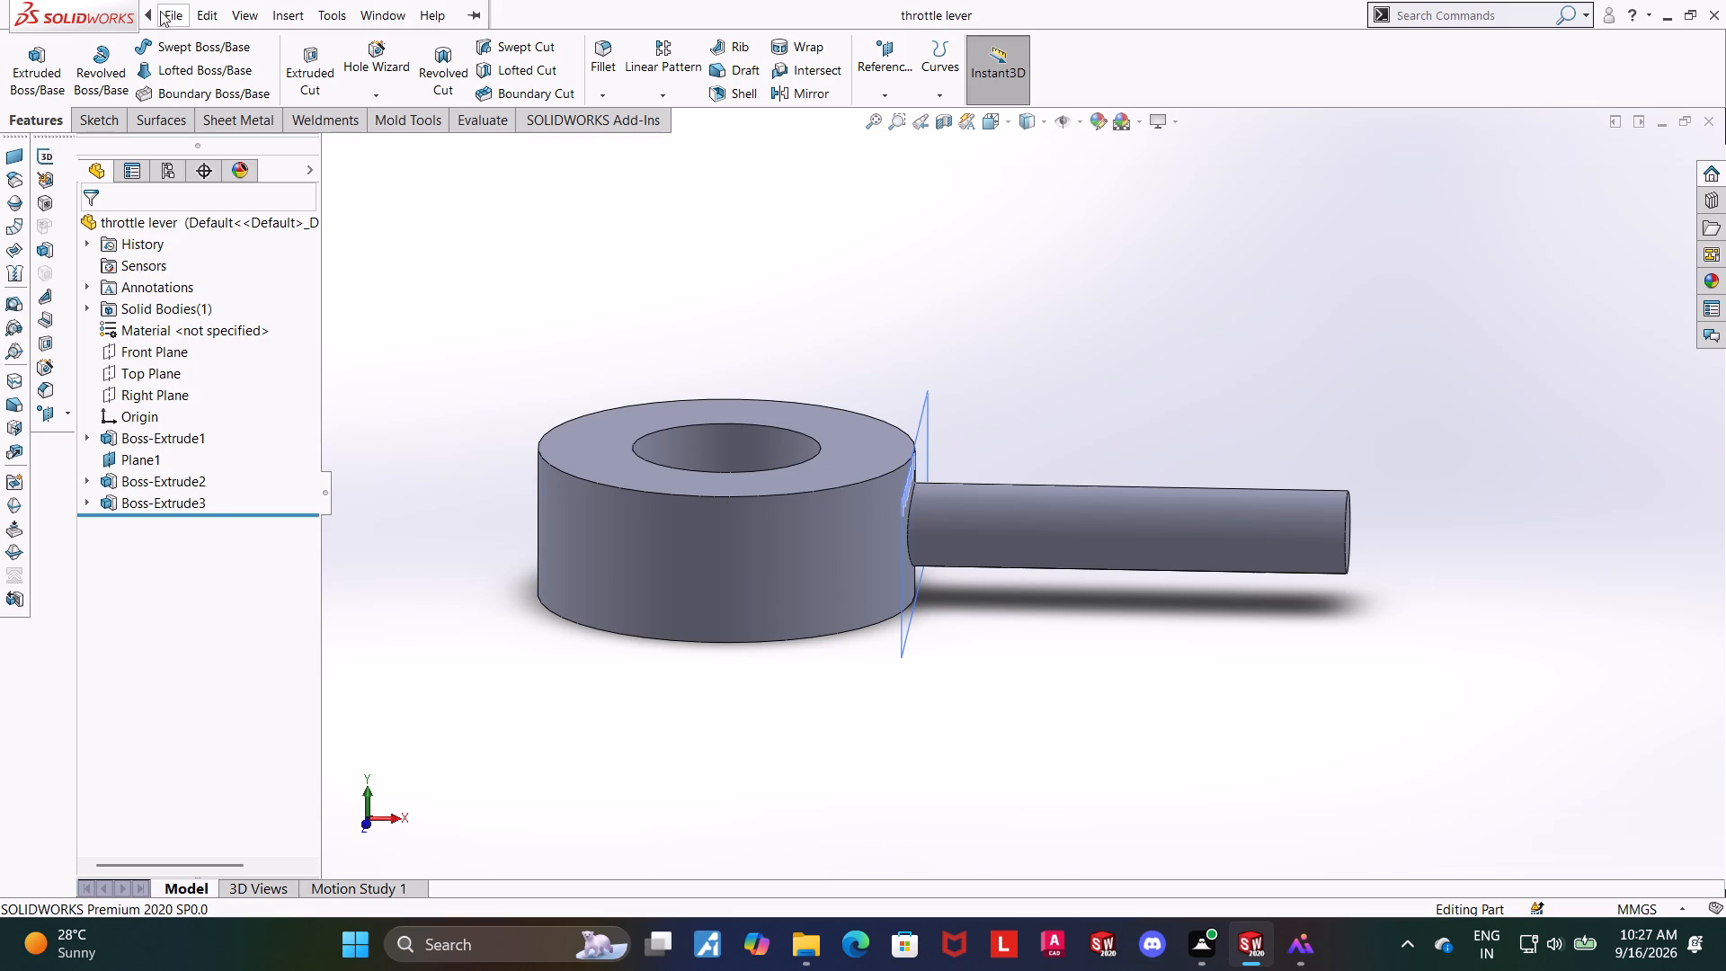
# Create a new part document and check the reference drawing.
pyautogui.click(207, 41)
pyautogui.doubleClick(422, 436)
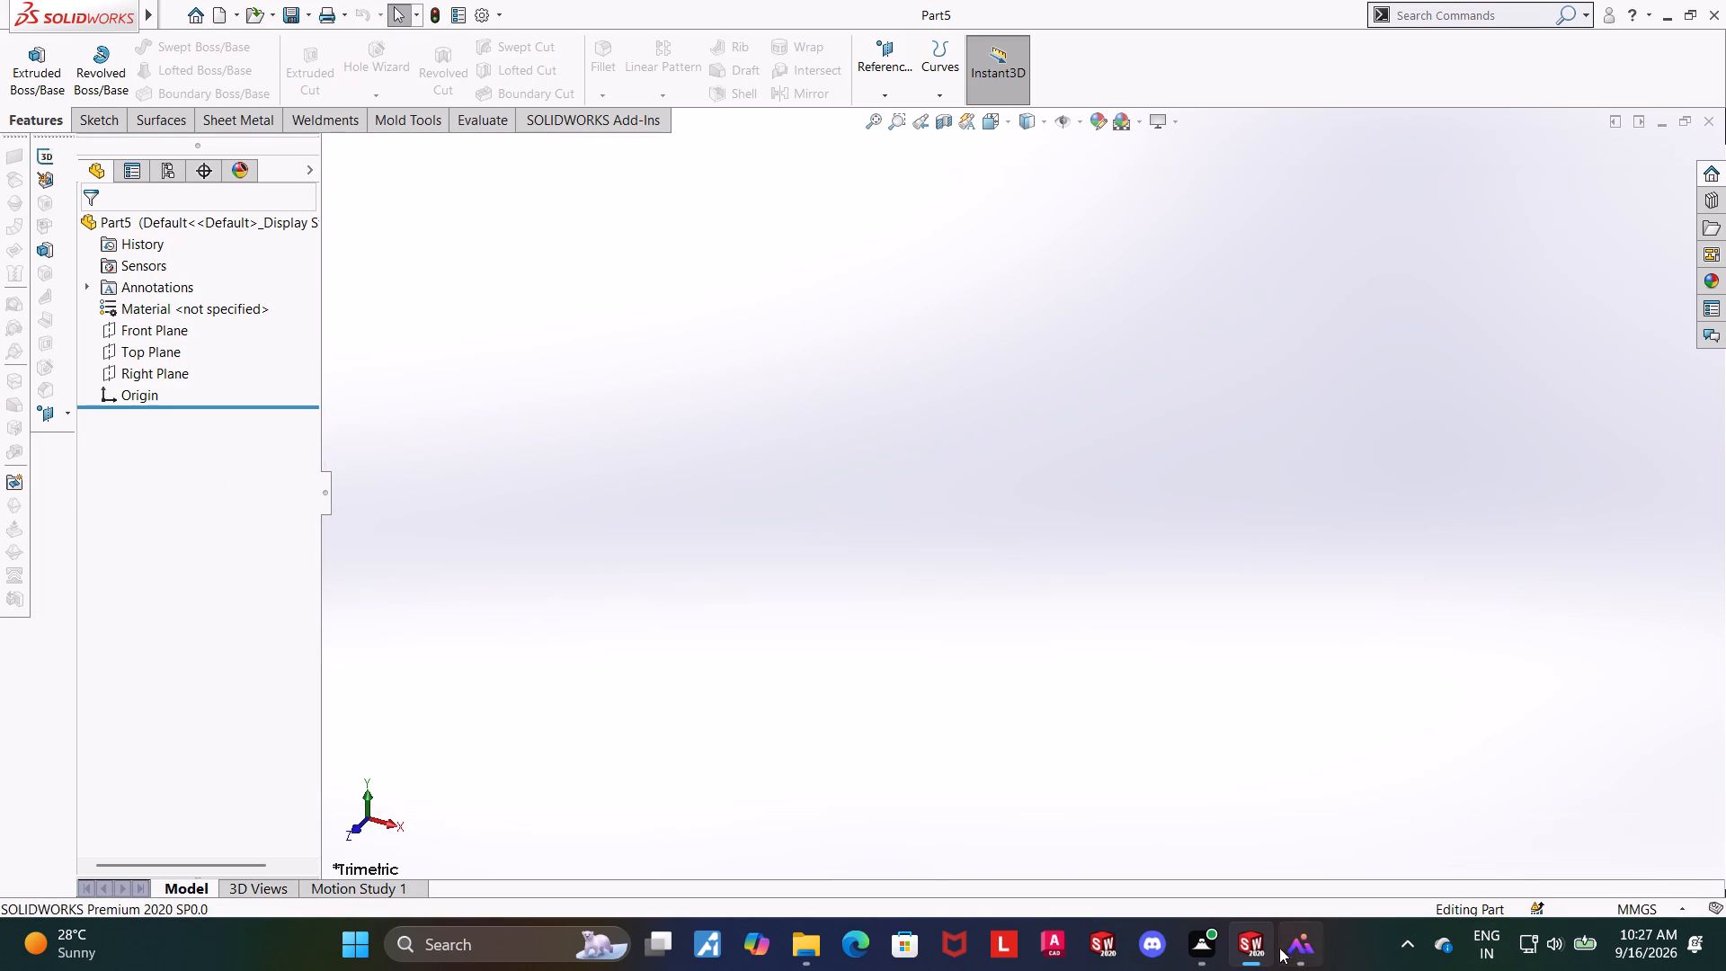
pyautogui.click(1286, 941)
pyautogui.click(1287, 940)
# Sketch two concentric circles centred on the origin on the Top Plane, the outer about 105 mm in diameter.
pyautogui.click(147, 351)
pyautogui.click(165, 322)
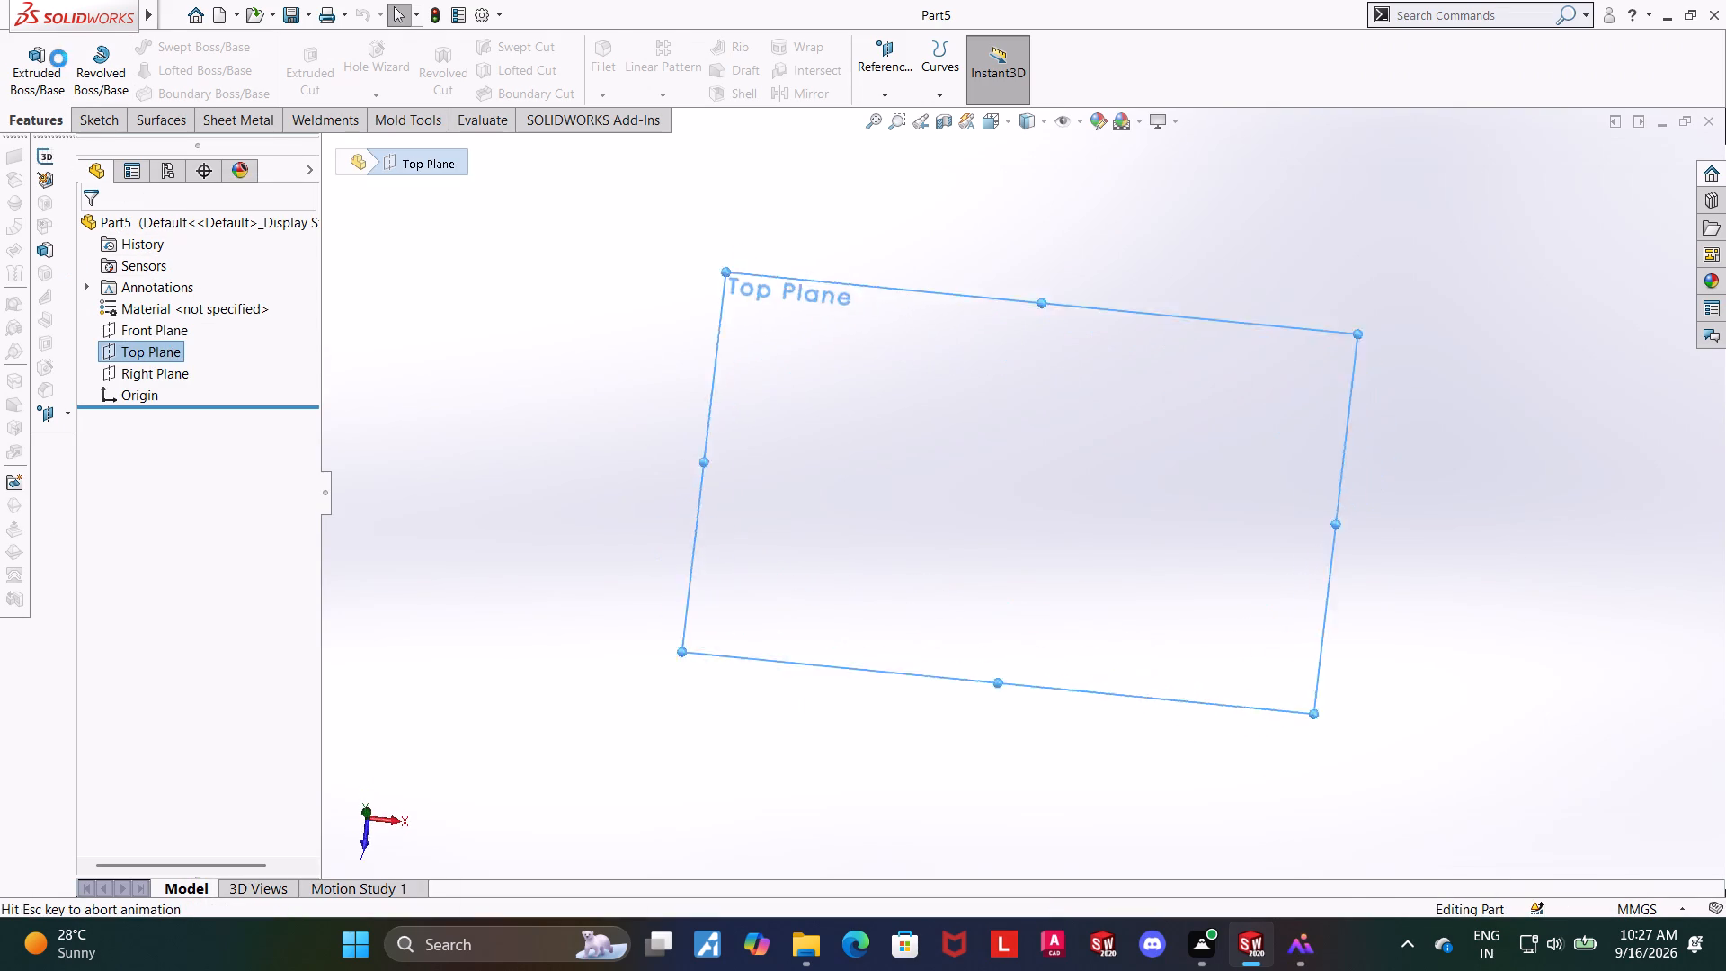
pyautogui.click(212, 48)
pyautogui.click(1021, 490)
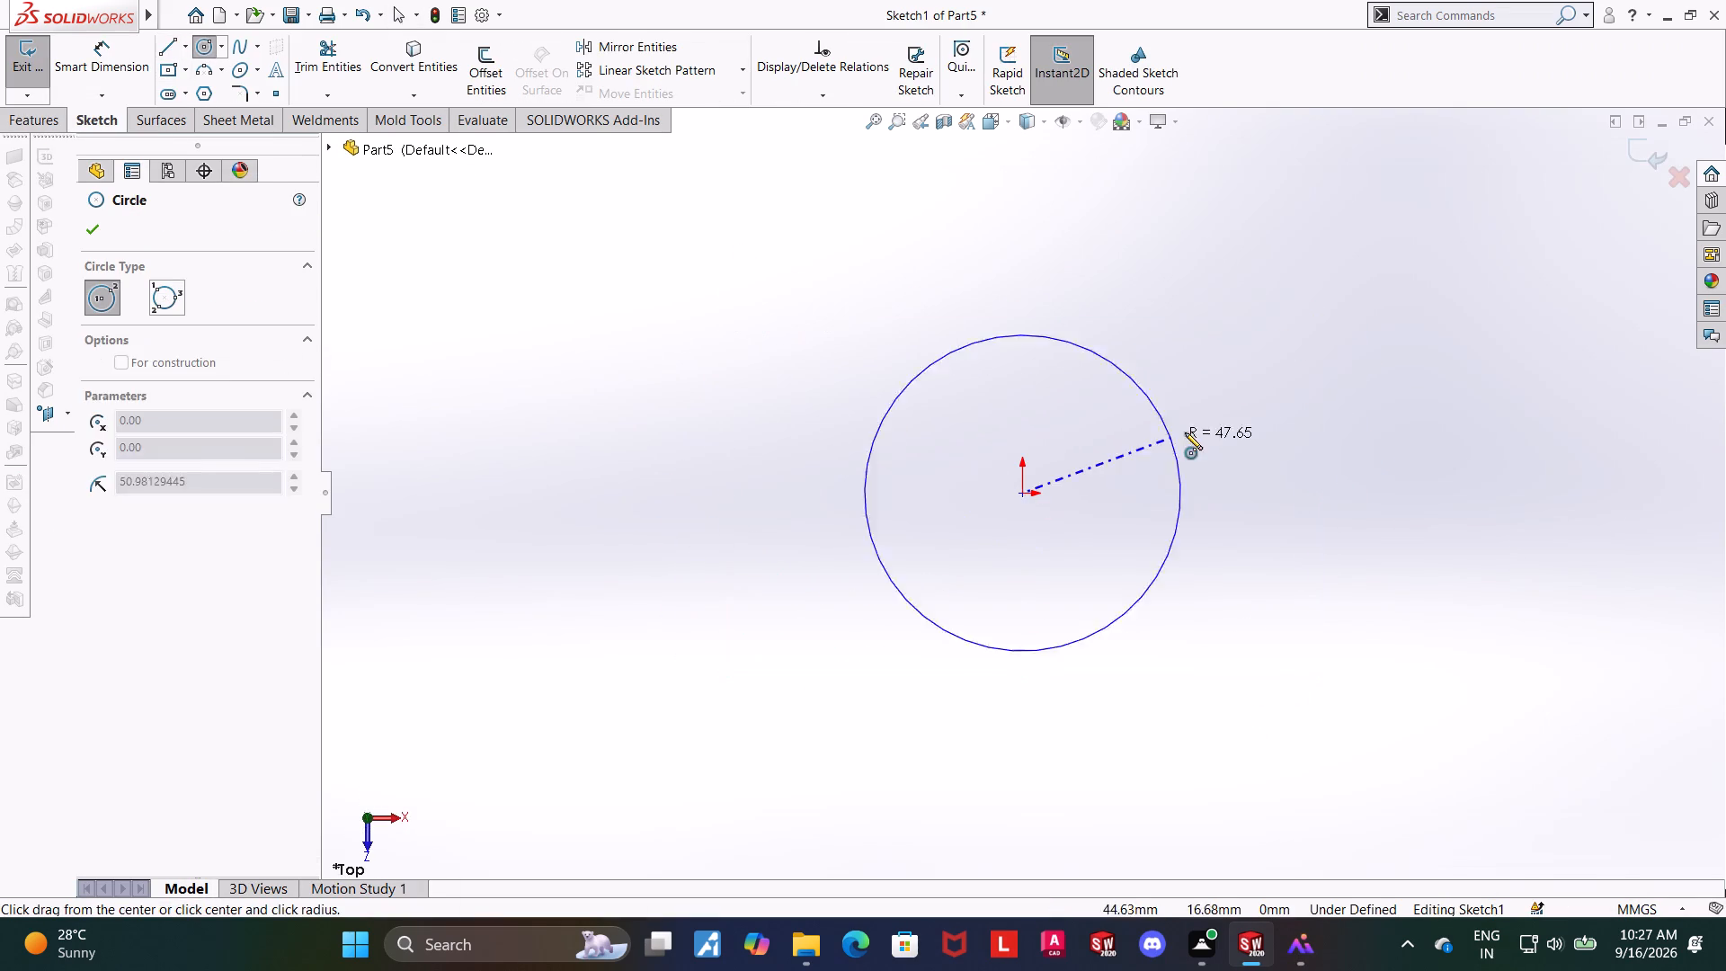
pyautogui.click(1185, 432)
pyautogui.press('Escape')
pyautogui.click(206, 41)
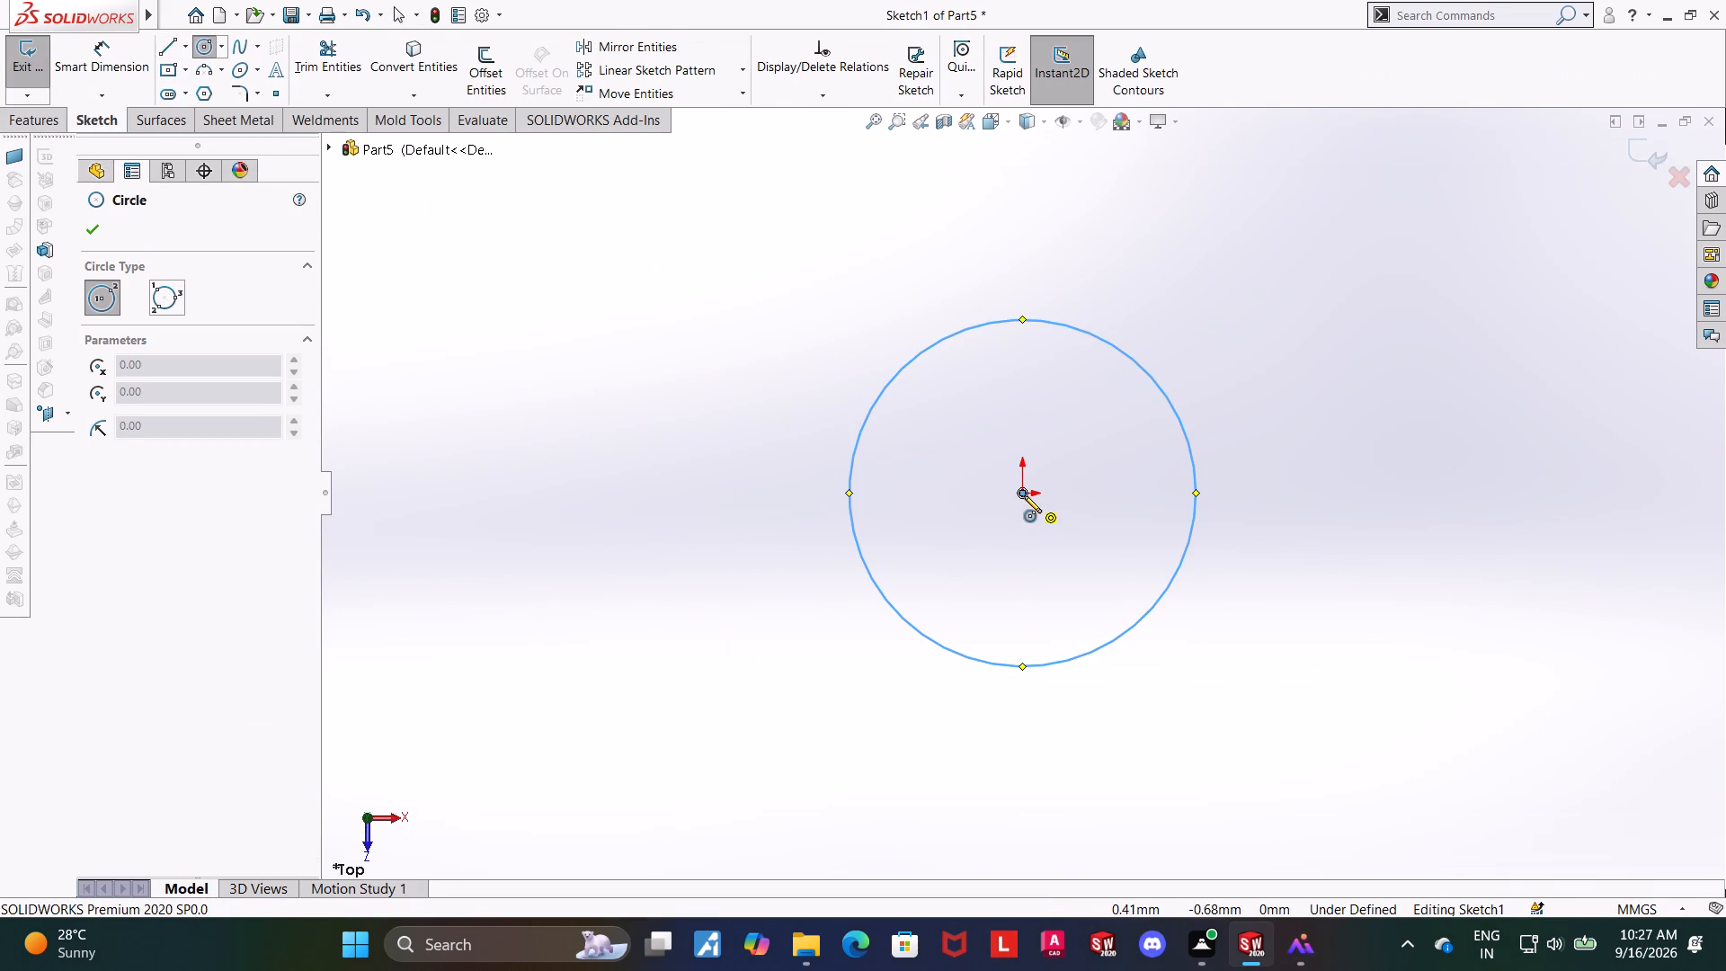
pyautogui.click(1023, 494)
pyautogui.click(1102, 409)
pyautogui.press('Escape')
pyautogui.press('Escape')
# Dimension the outer circle's diameter as 13 mm and the inner circle's as 5 mm, and finish the sketch.
pyautogui.click(126, 58)
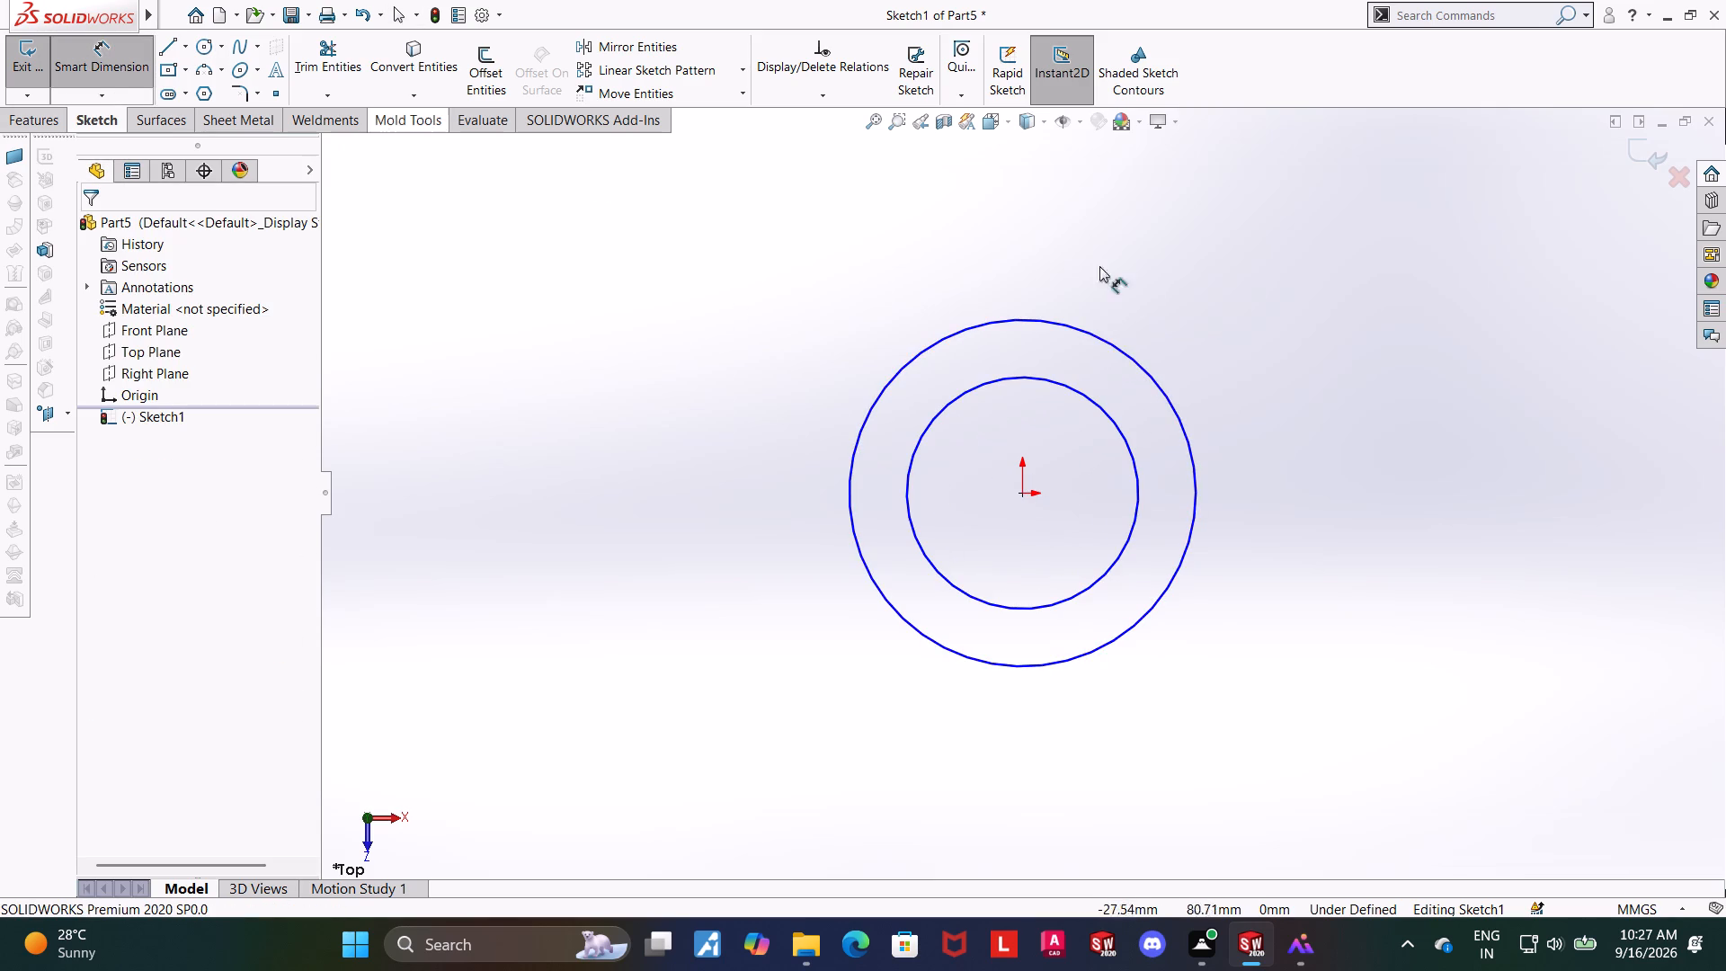
pyautogui.click(1100, 338)
pyautogui.click(1159, 282)
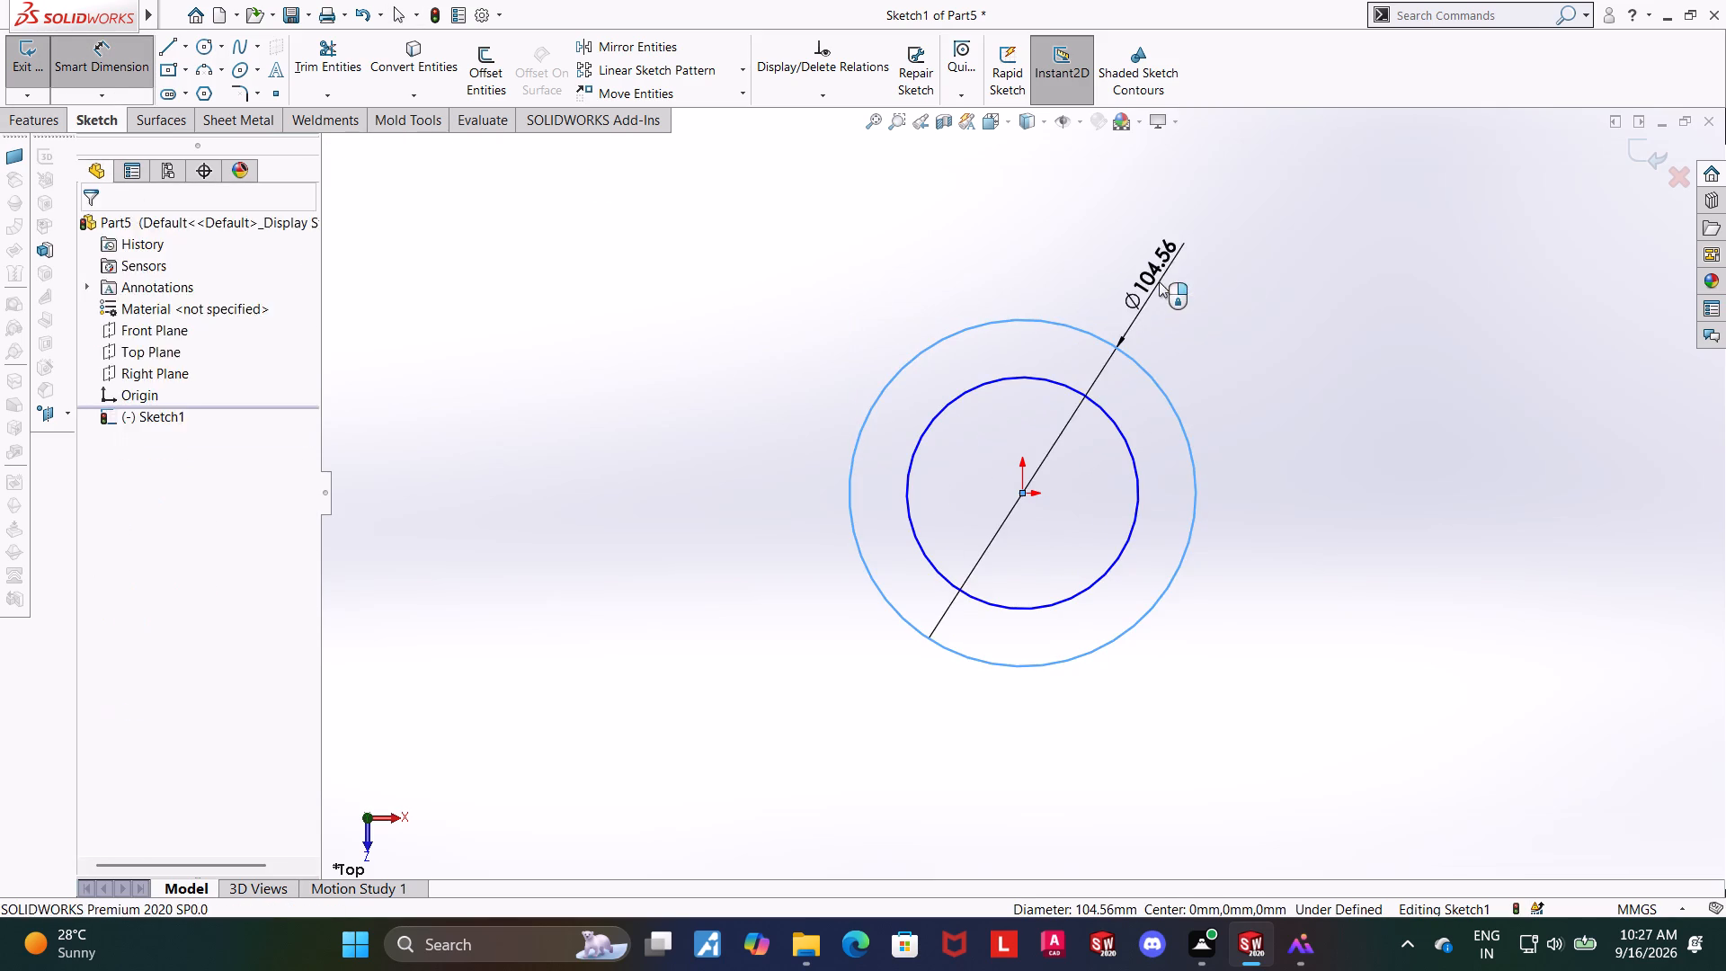
pyautogui.write('13')
pyautogui.press('Return')
pyautogui.press('Escape')
pyautogui.press('Escape')
pyautogui.click(117, 74)
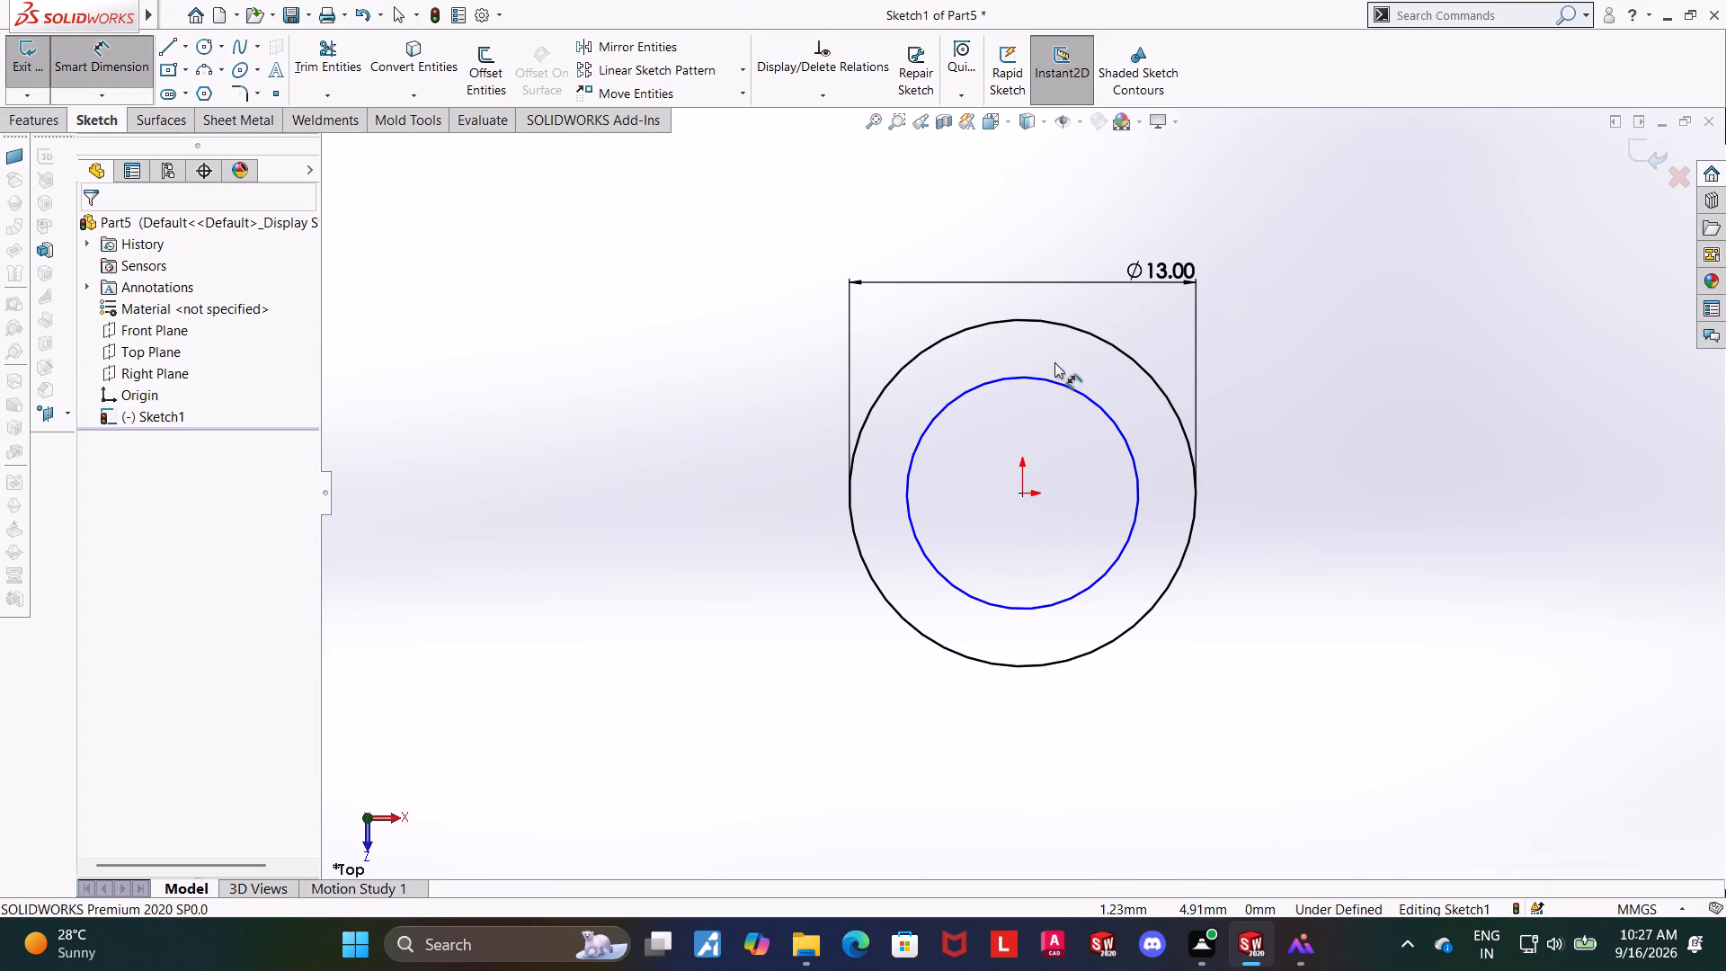
pyautogui.click(1049, 386)
pyautogui.click(1057, 342)
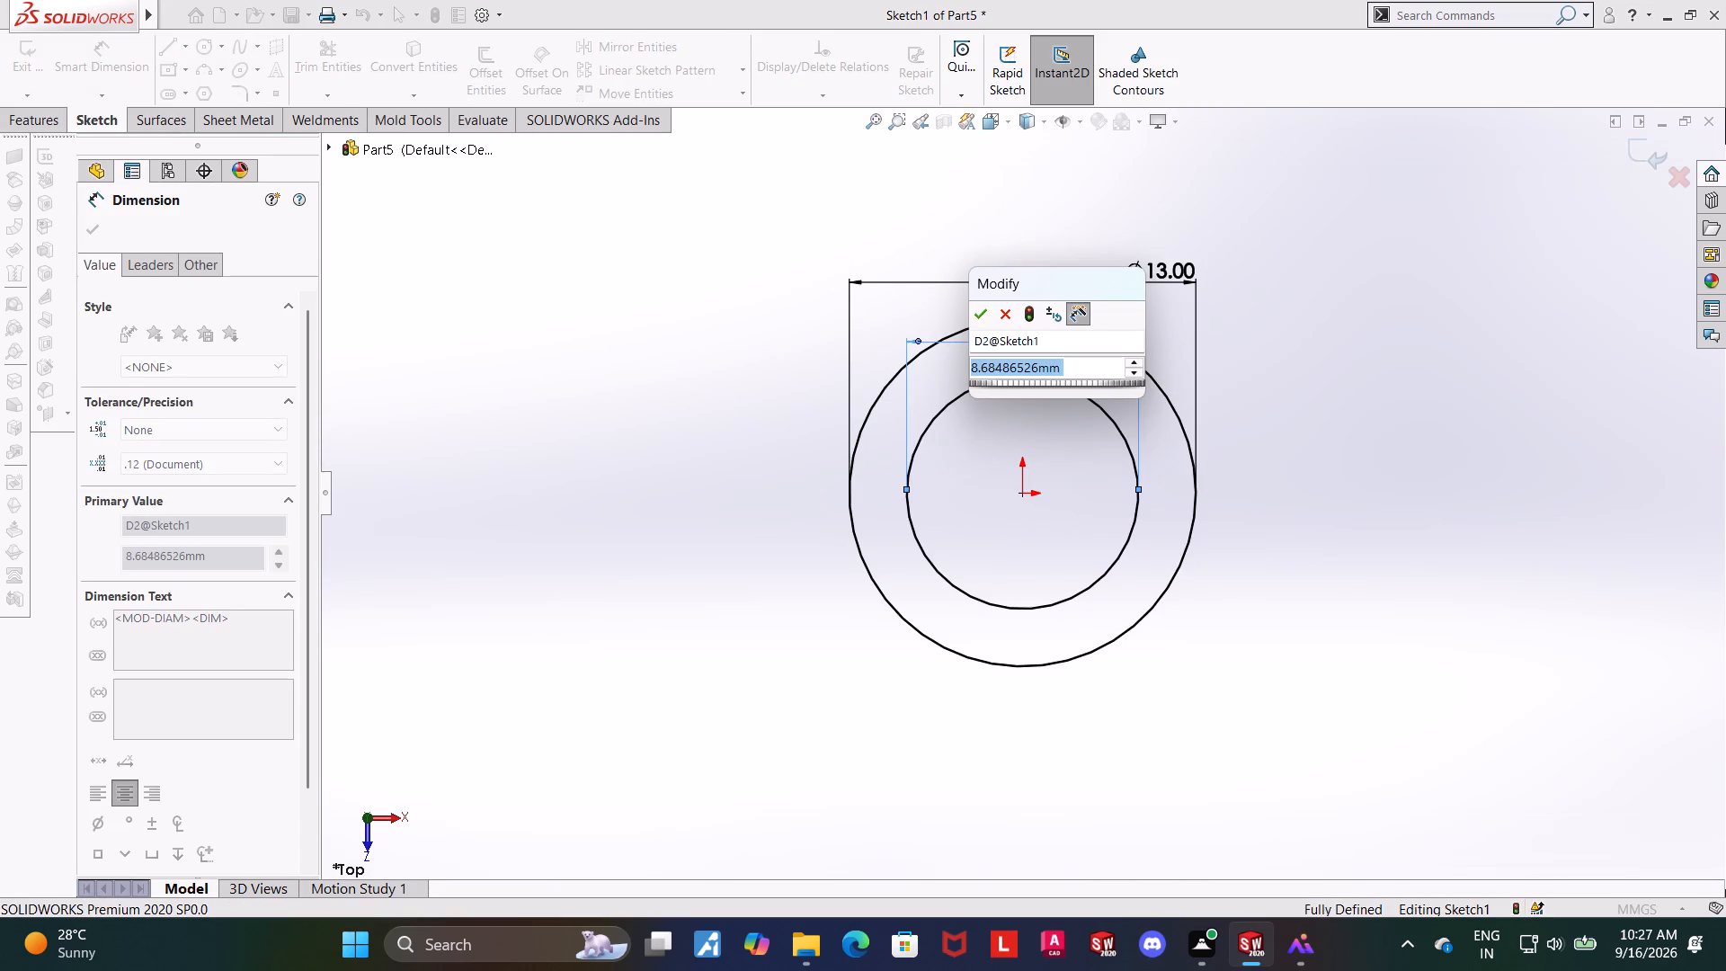
pyautogui.press('5')
pyautogui.press('Return')
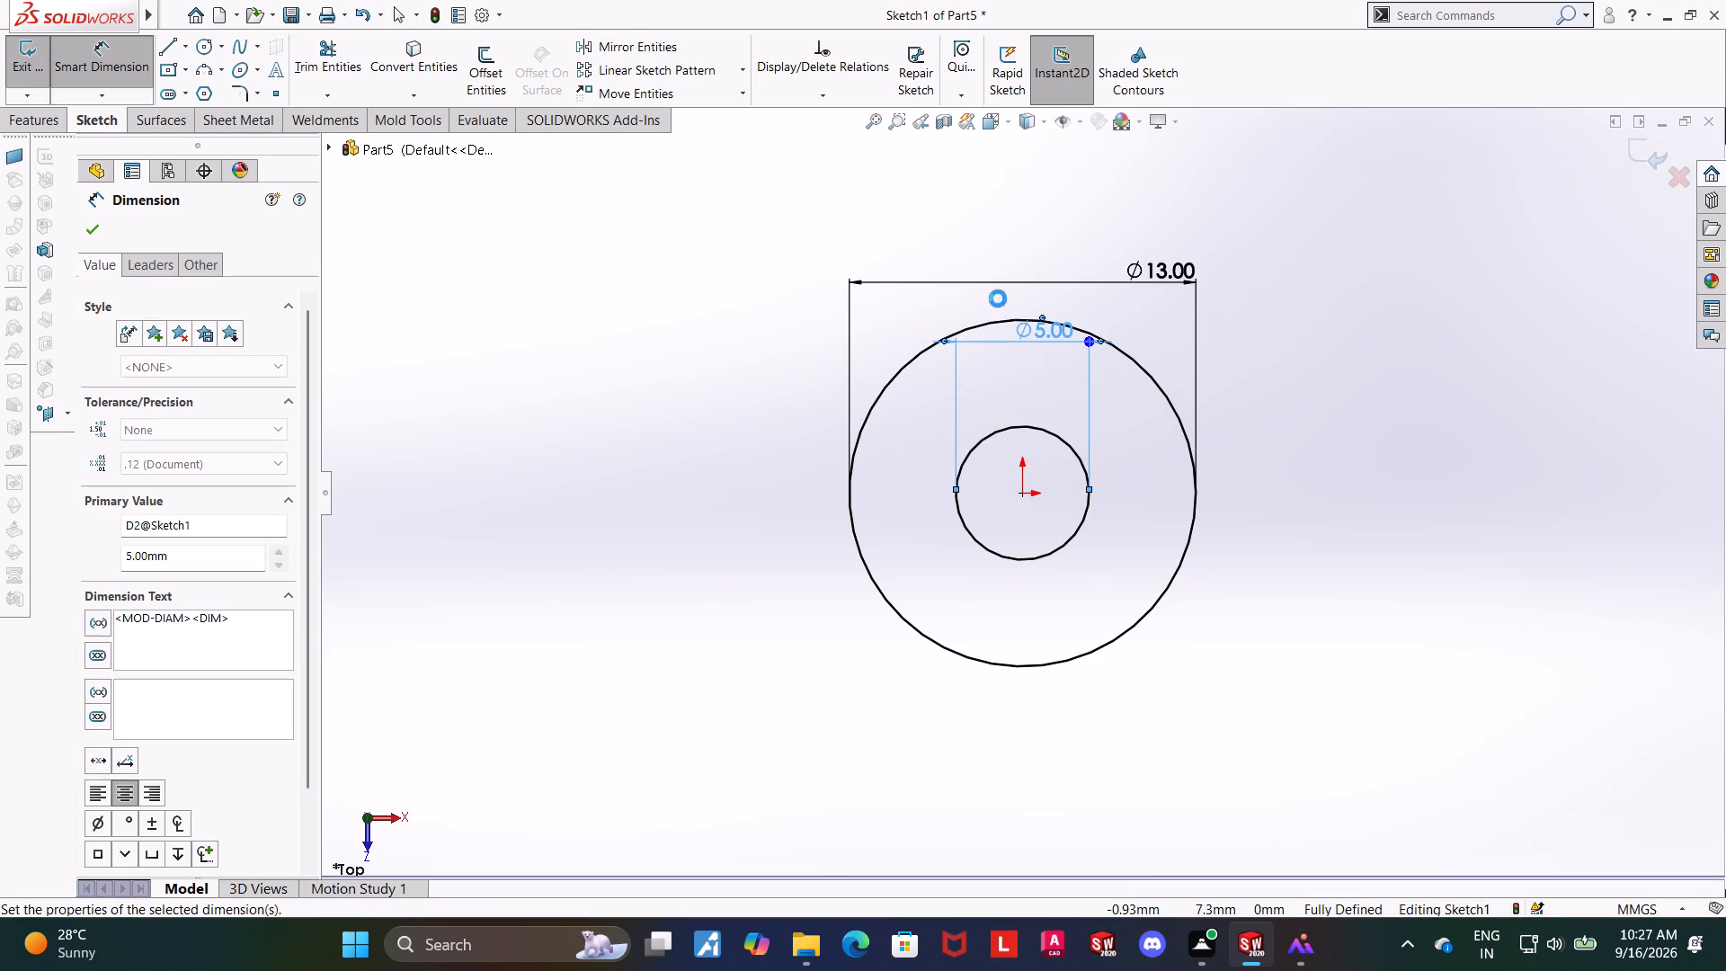
pyautogui.press('Escape')
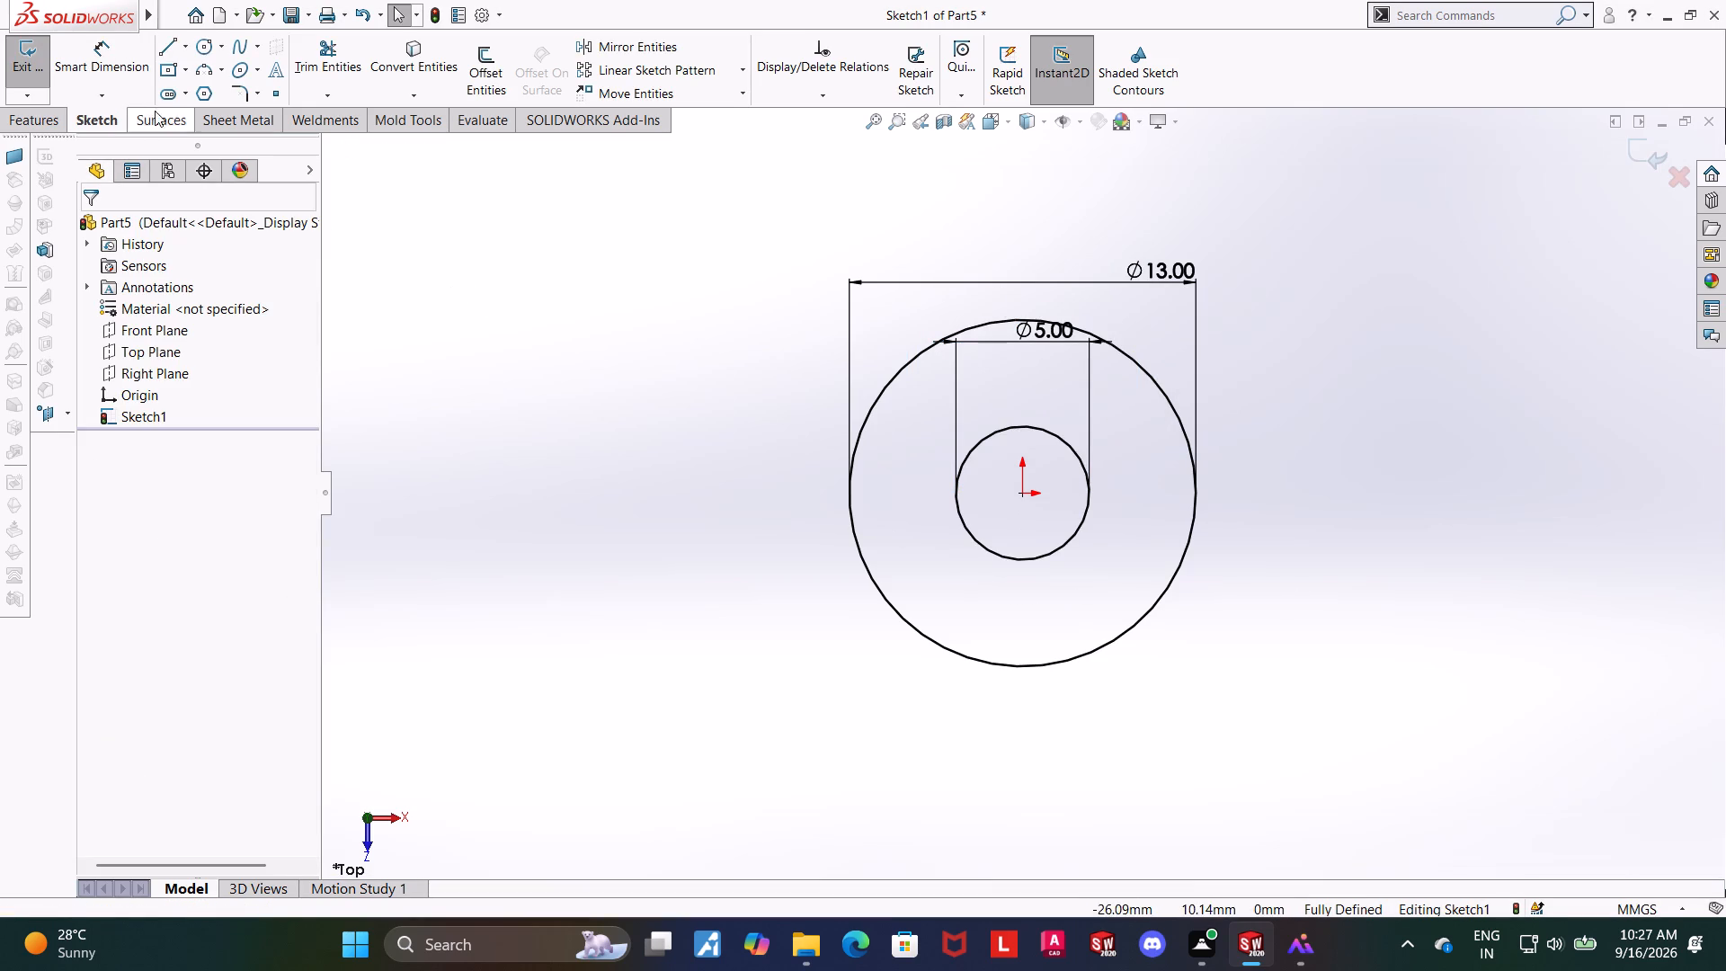
pyautogui.moveTo(595, 498); pyautogui.dragTo(584, 424, button='middle')
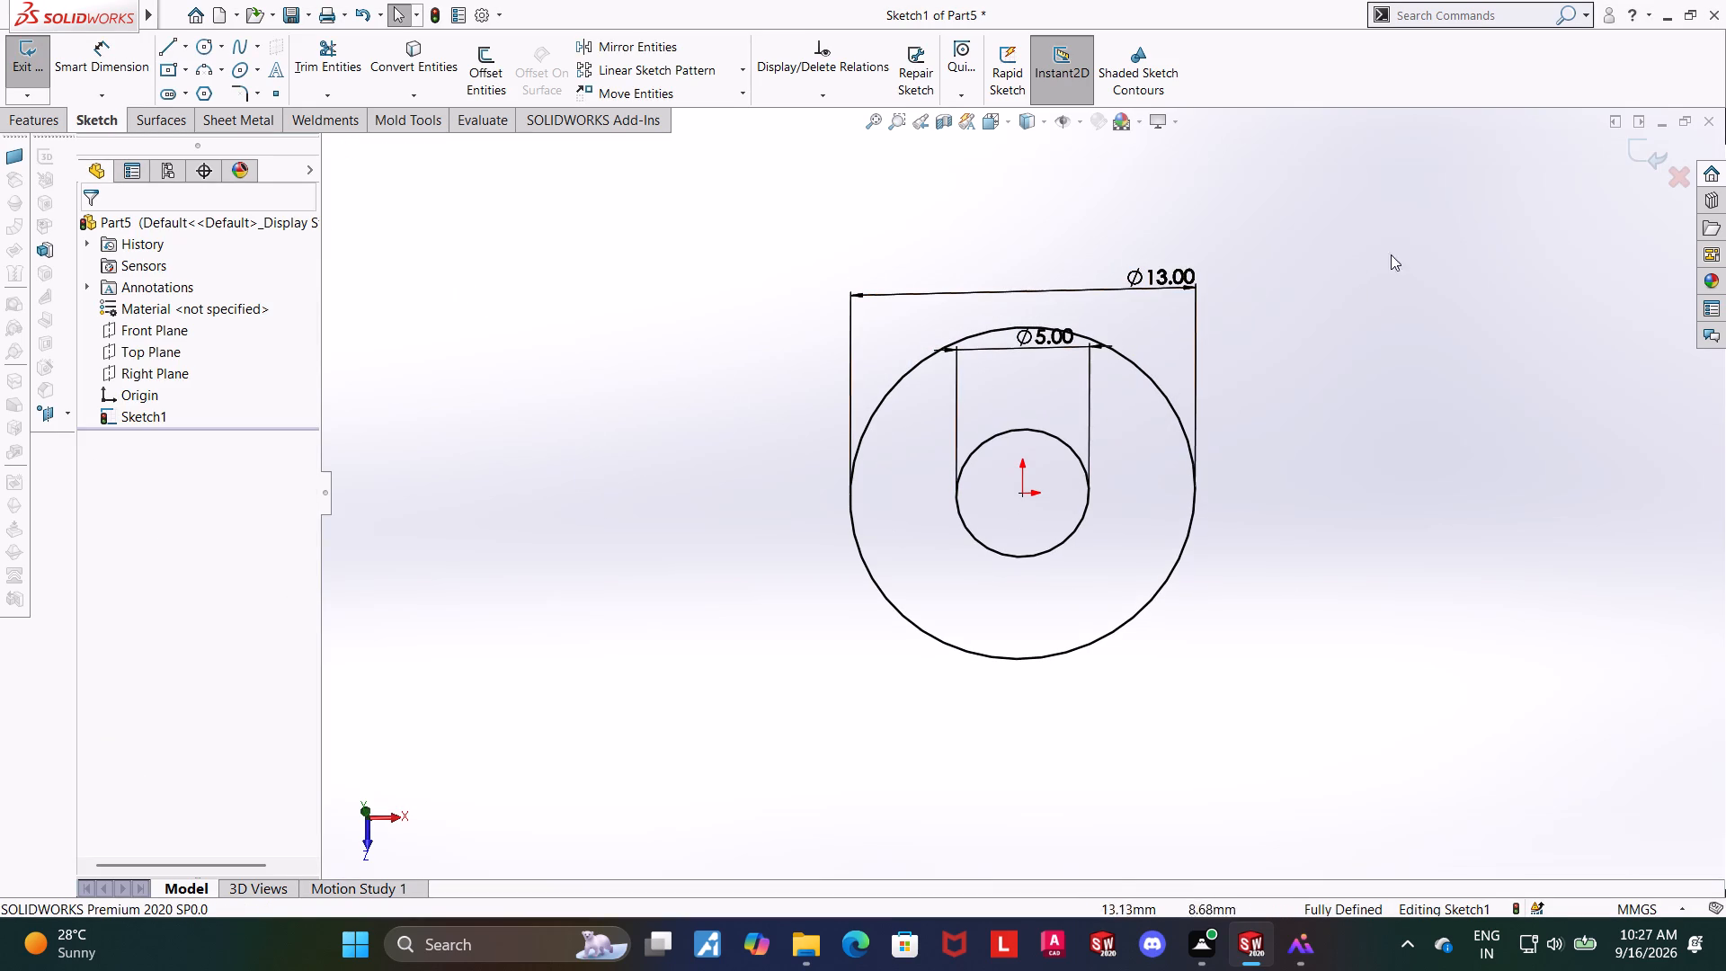
pyautogui.click(1645, 152)
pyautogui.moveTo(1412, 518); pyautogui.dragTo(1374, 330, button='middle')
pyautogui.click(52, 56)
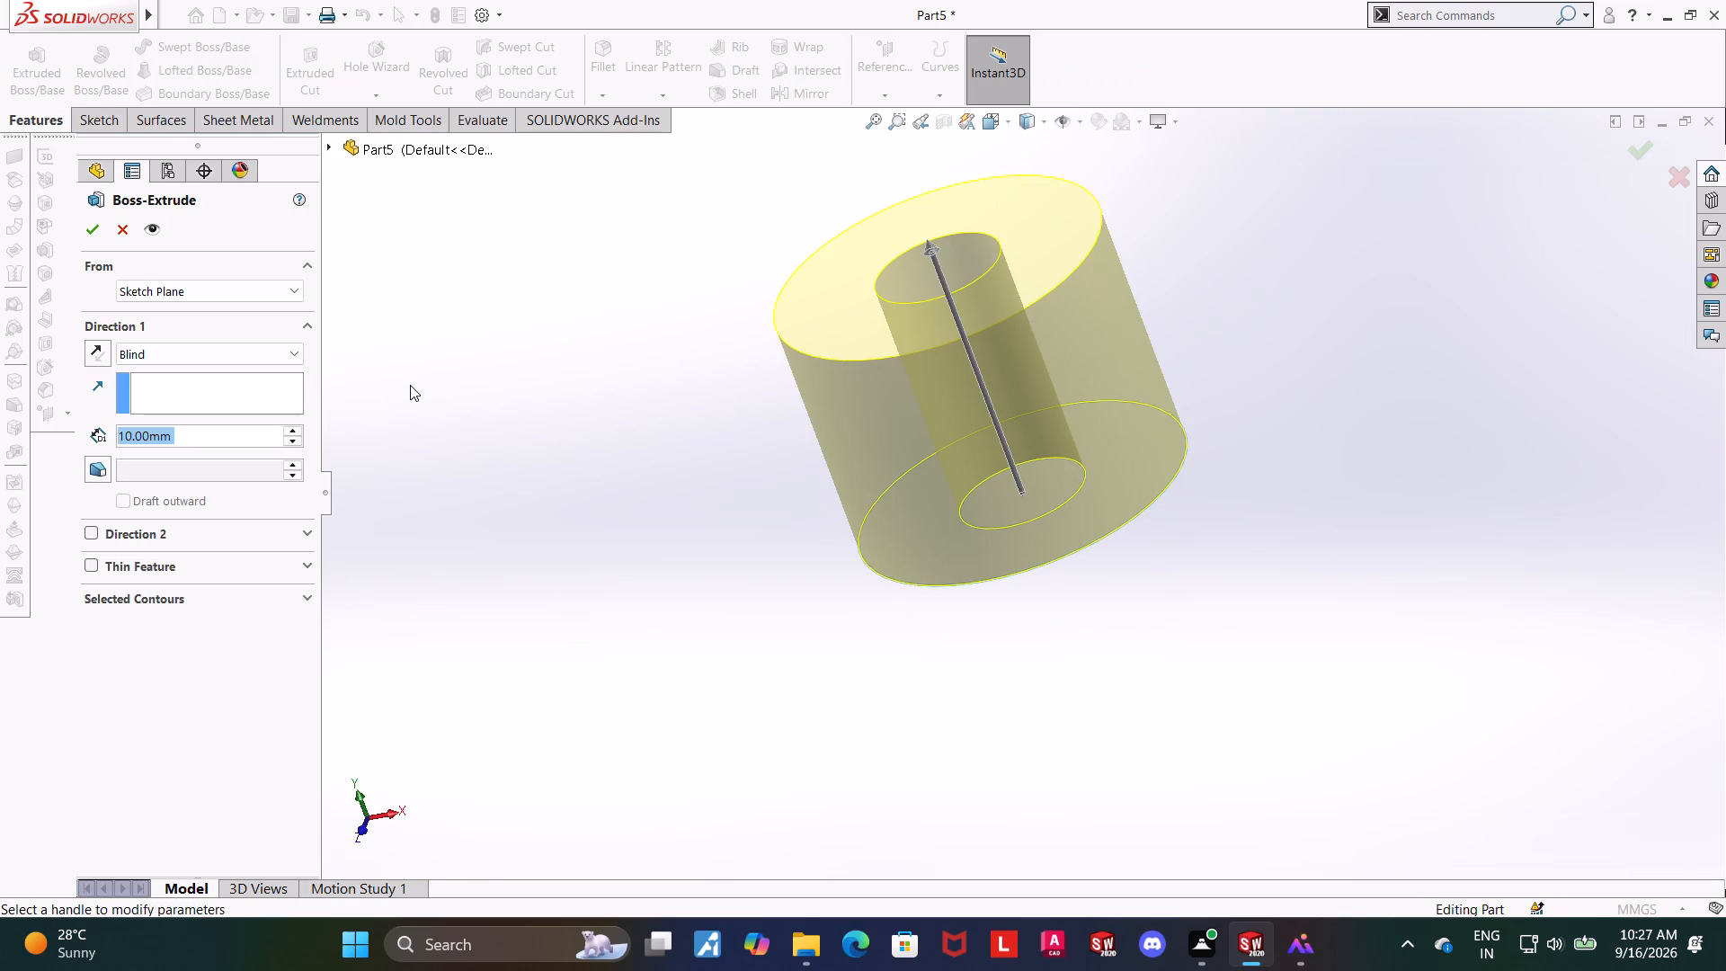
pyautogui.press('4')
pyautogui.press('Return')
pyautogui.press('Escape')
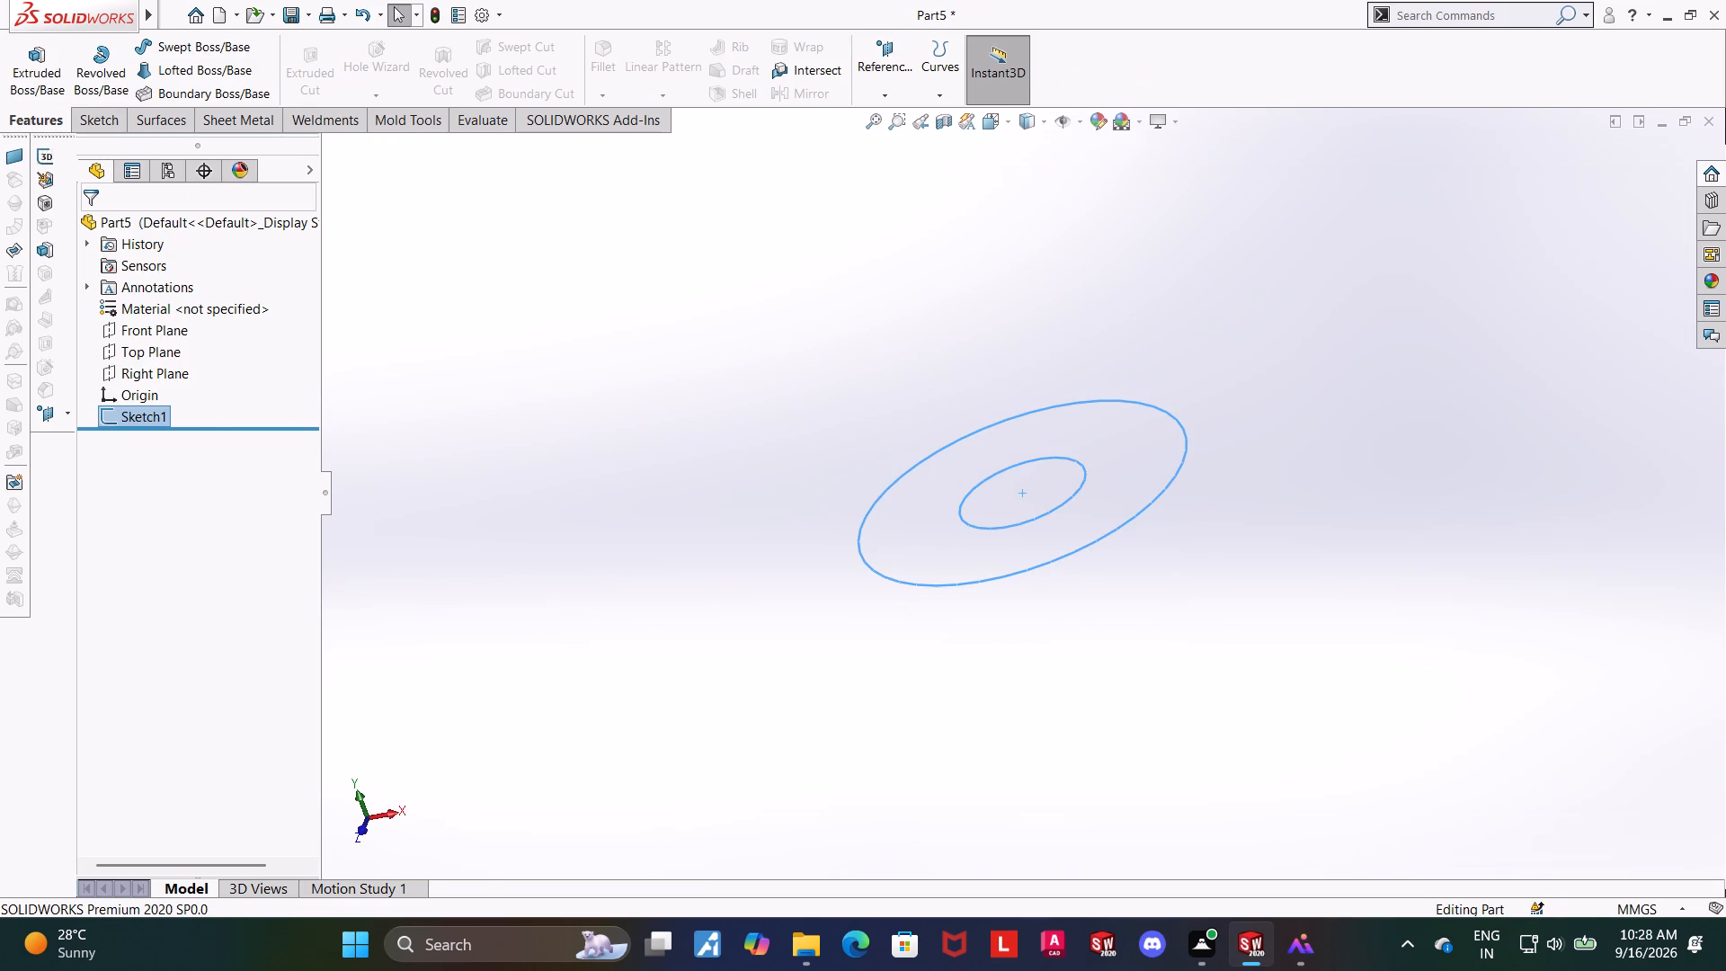
# Extrude the ring sketch with a Blind depth of 4 mm.
pyautogui.click(44, 61)
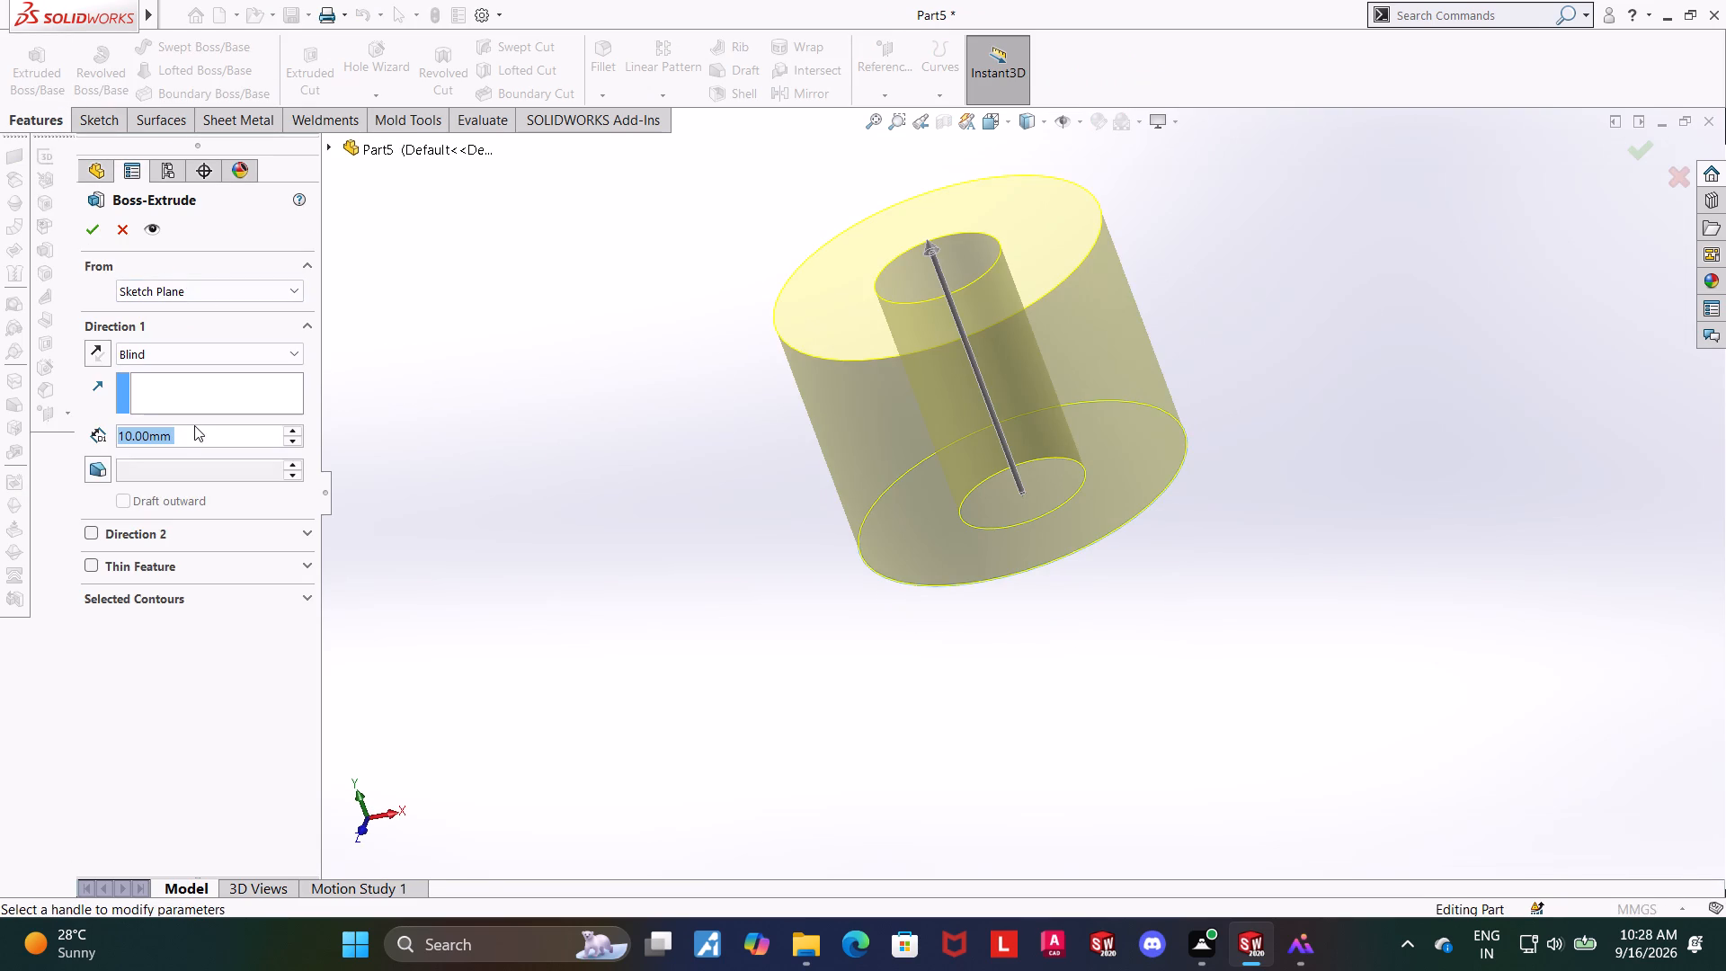
pyautogui.press('4')
pyautogui.press('Return')
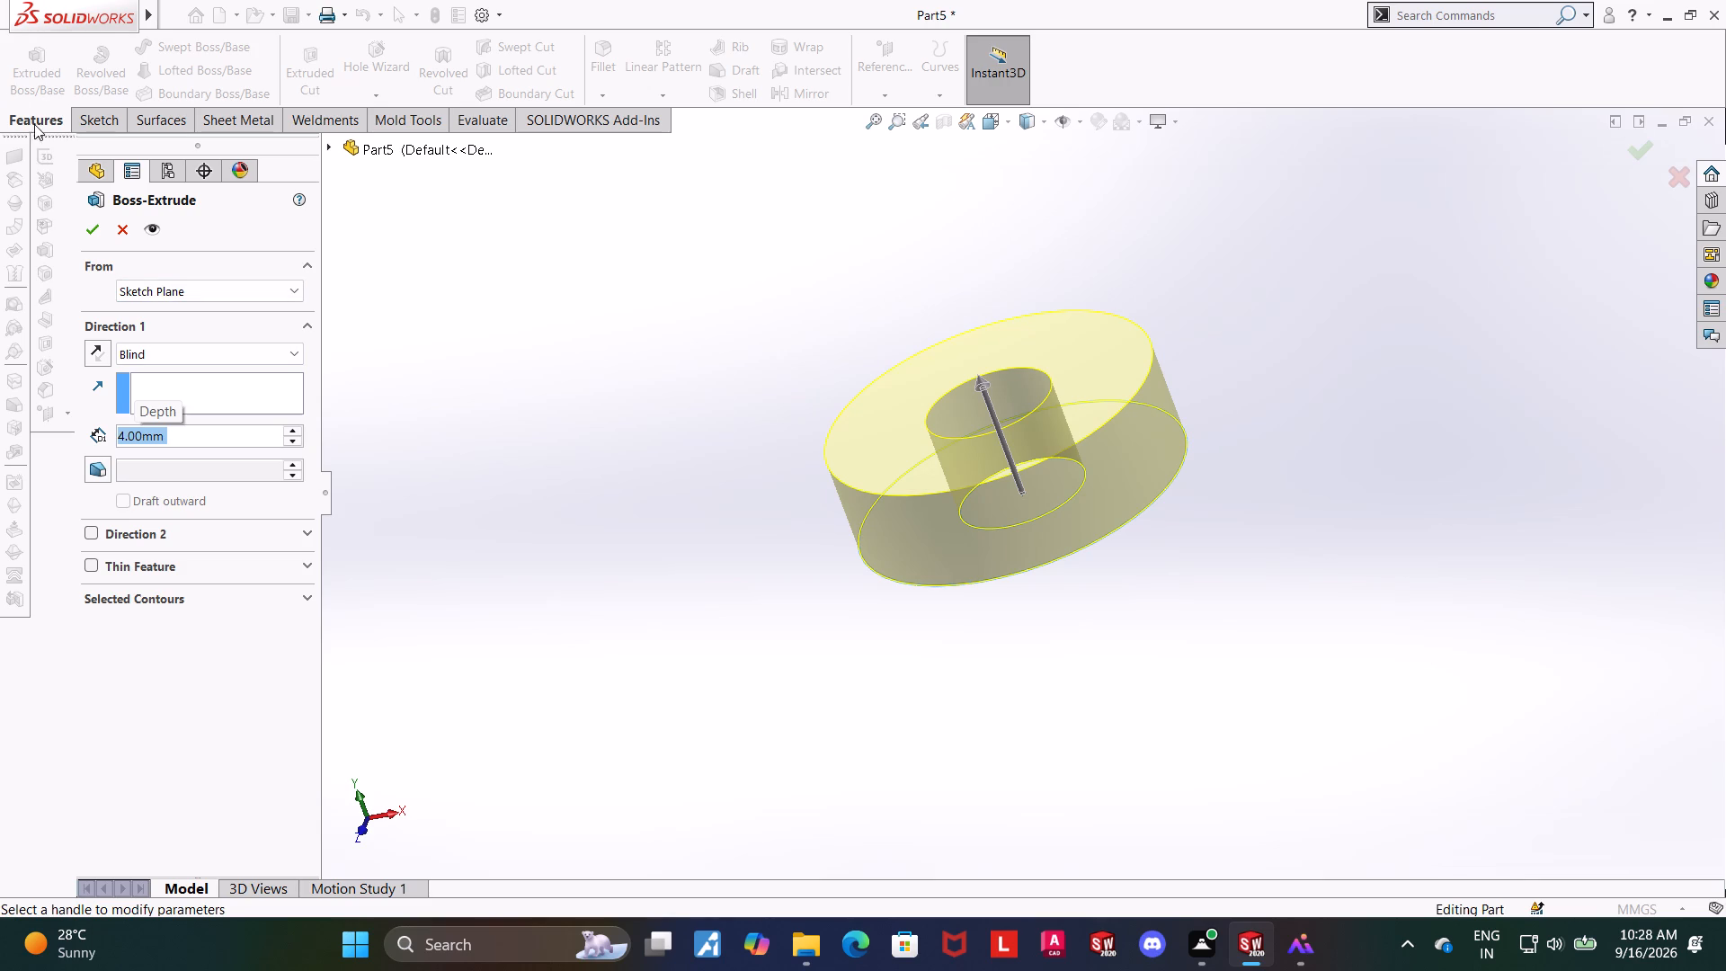
pyautogui.click(95, 214)
pyautogui.click(90, 227)
pyautogui.click(494, 582)
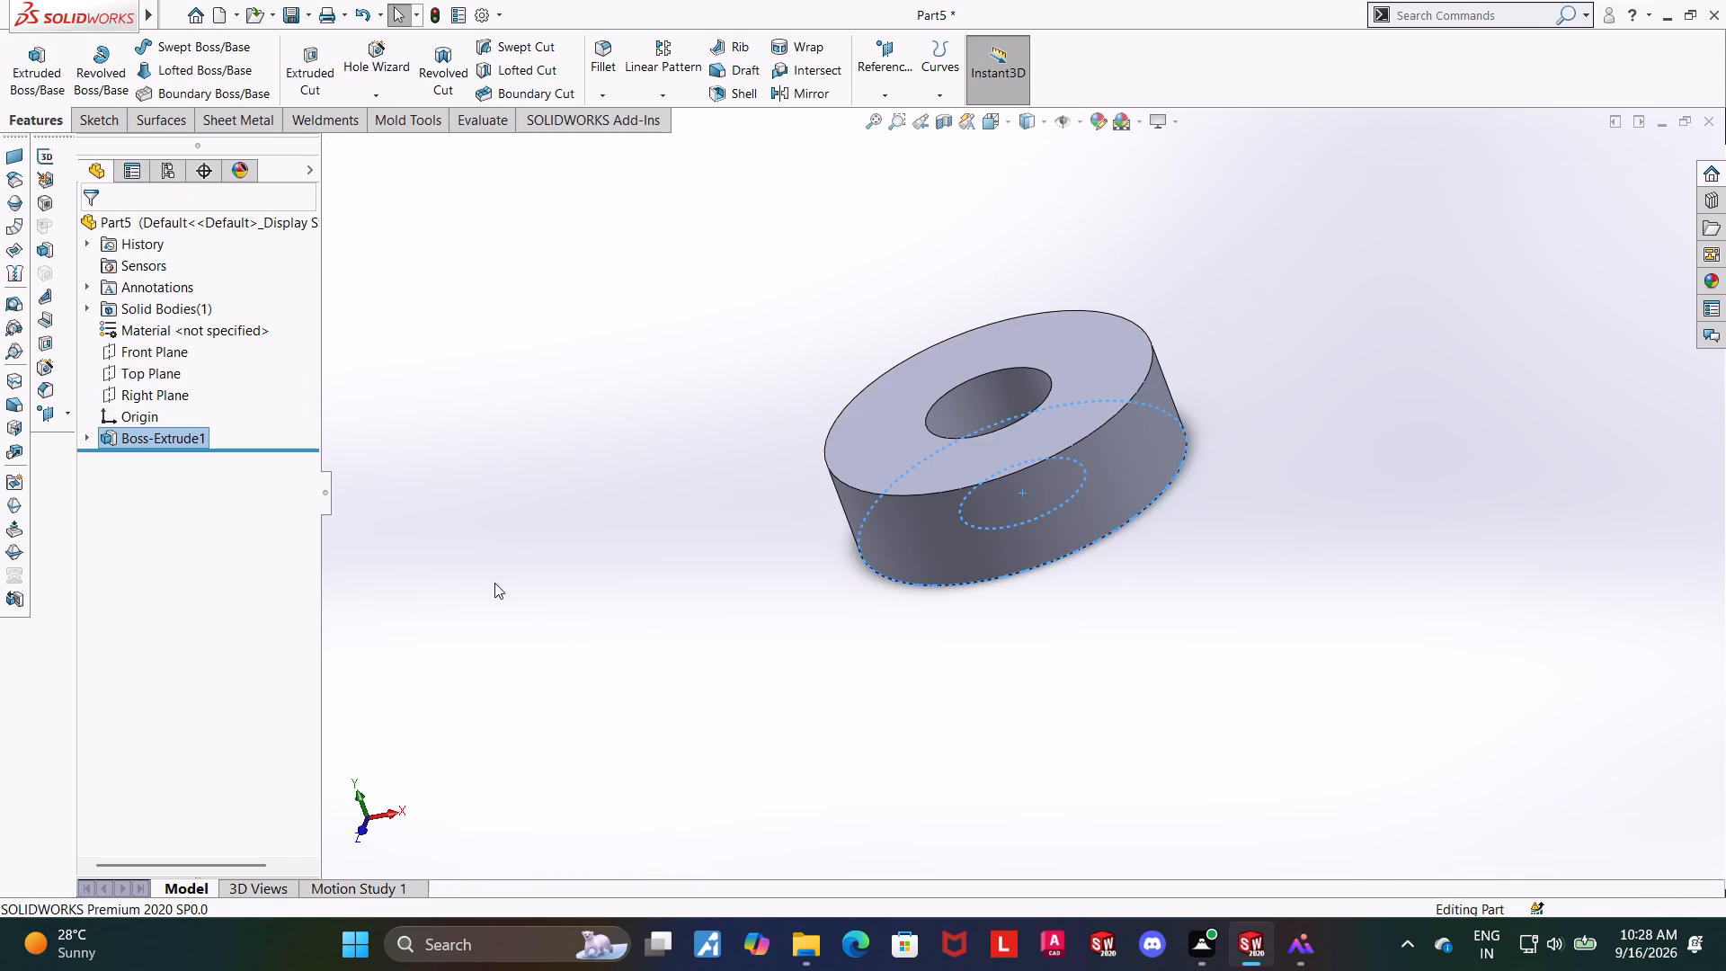
# Sketch a circle about 1.44 mm in diameter on the Front Plane, centred about 2.06 mm directly above the origin.
pyautogui.moveTo(514, 590); pyautogui.dragTo(449, 530, button='middle')
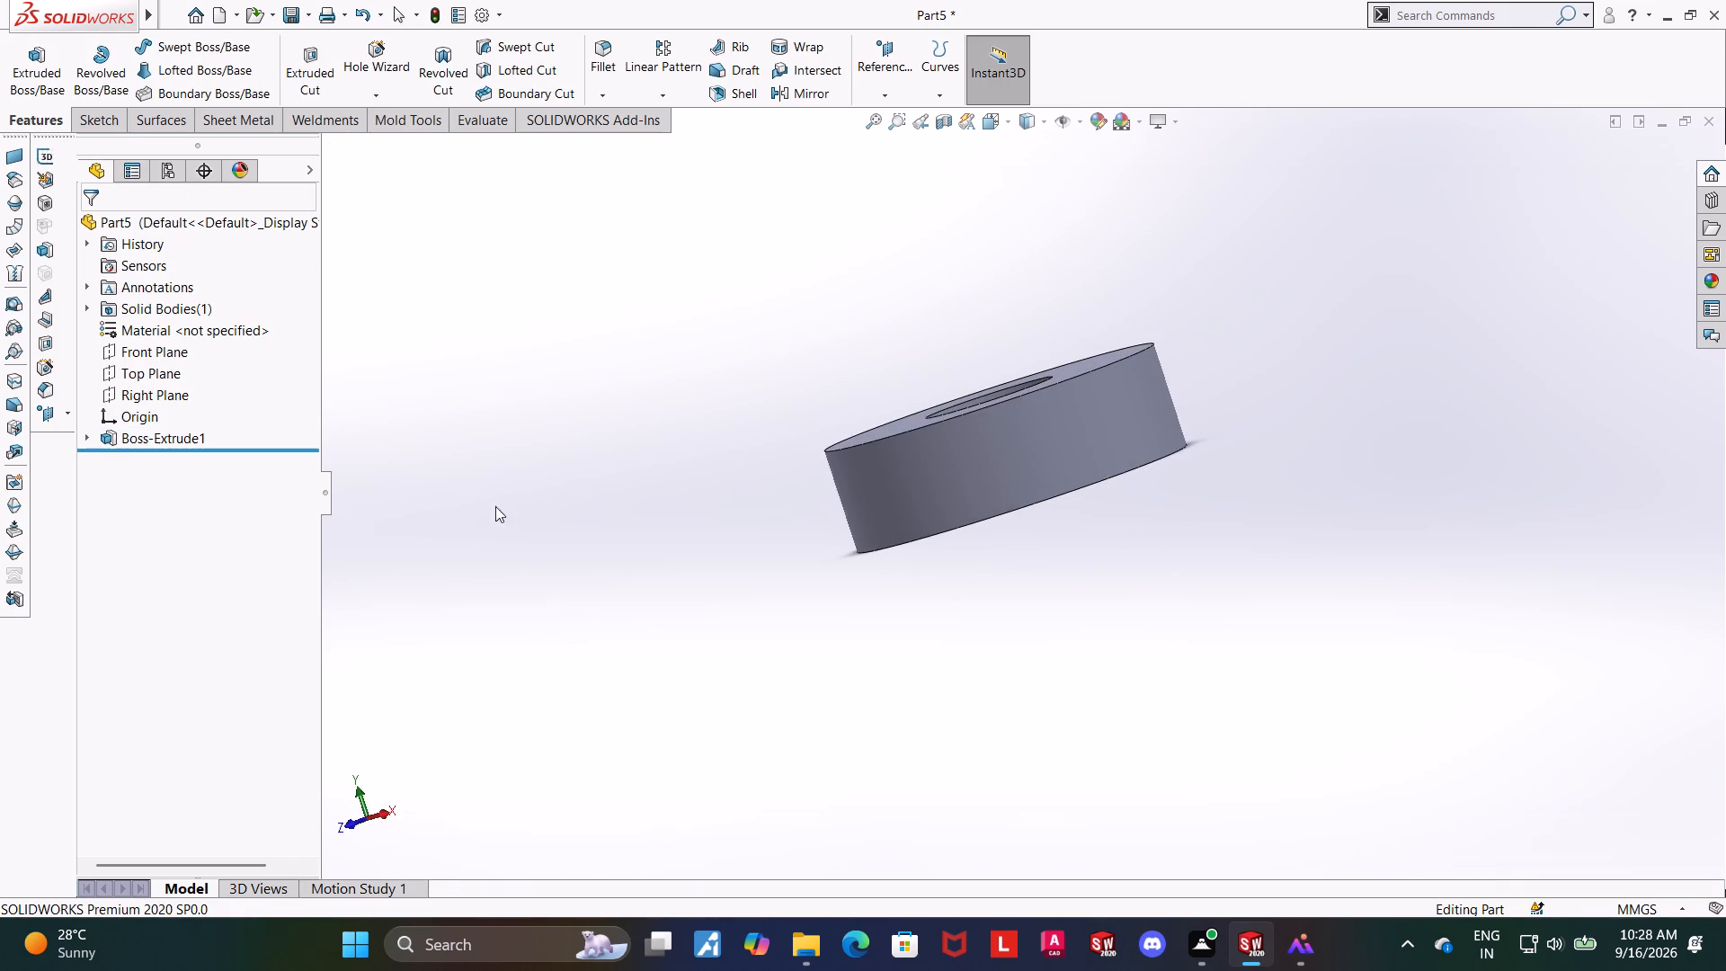
pyautogui.moveTo(636, 485); pyautogui.dragTo(611, 608, button='middle')
pyautogui.moveTo(742, 587); pyautogui.dragTo(707, 616, button='middle')
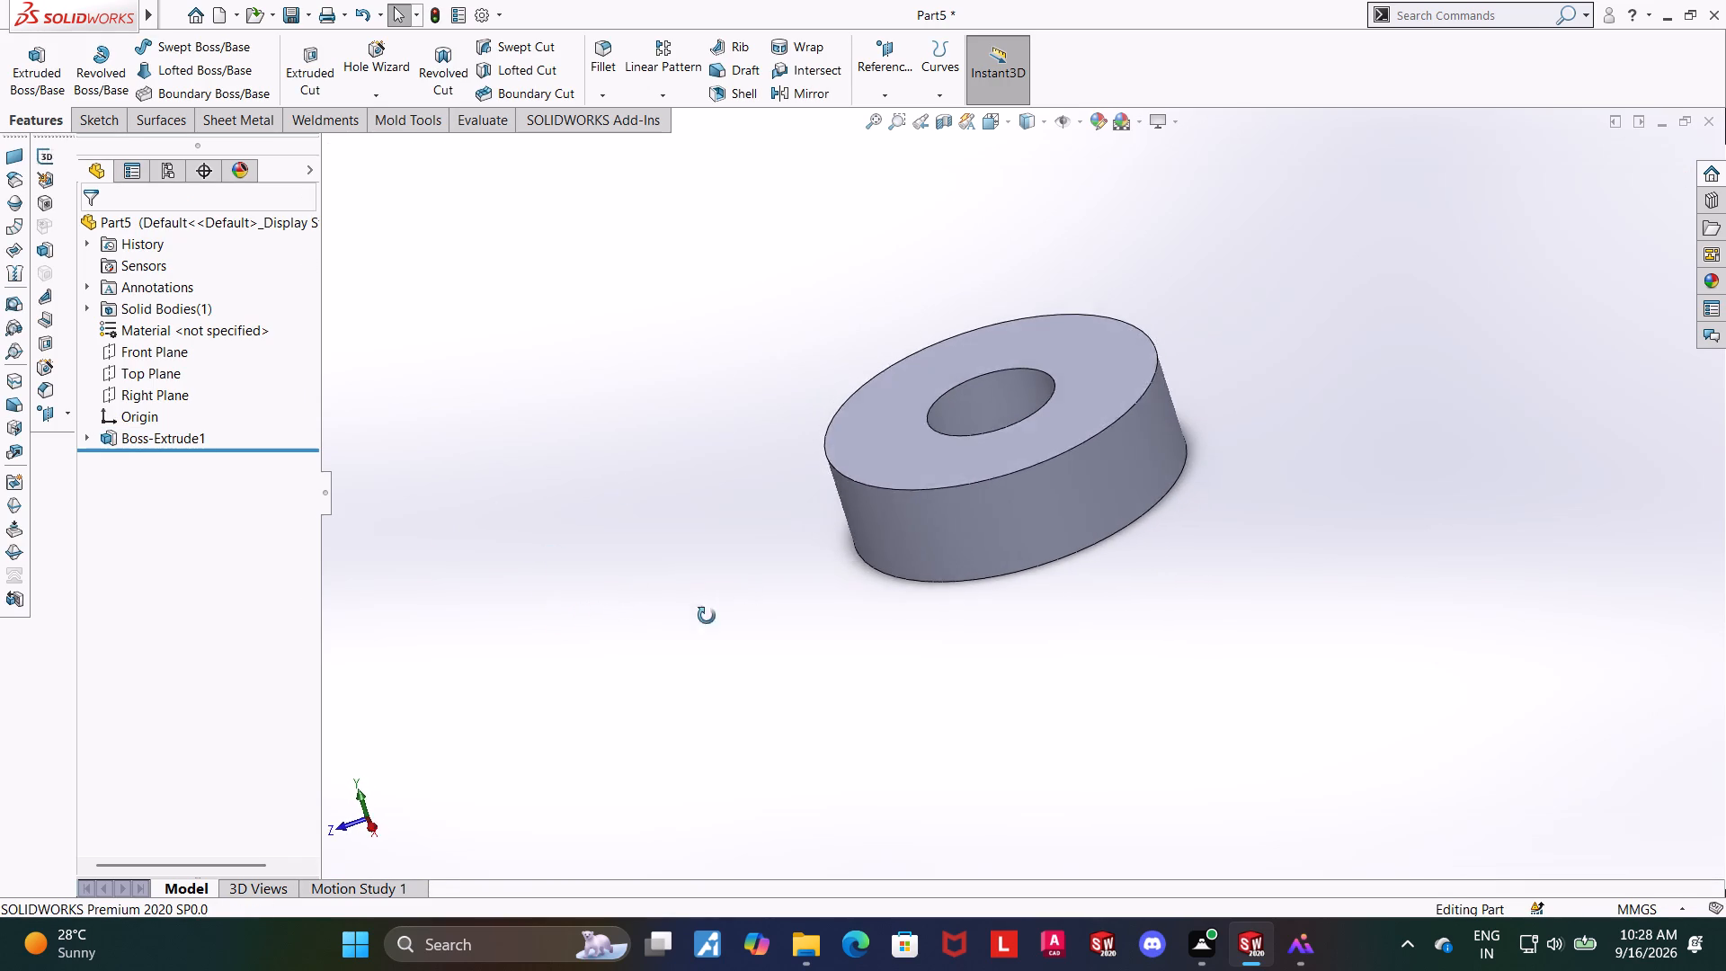
pyautogui.moveTo(707, 616); pyautogui.dragTo(750, 601, button='middle')
pyautogui.click(144, 346)
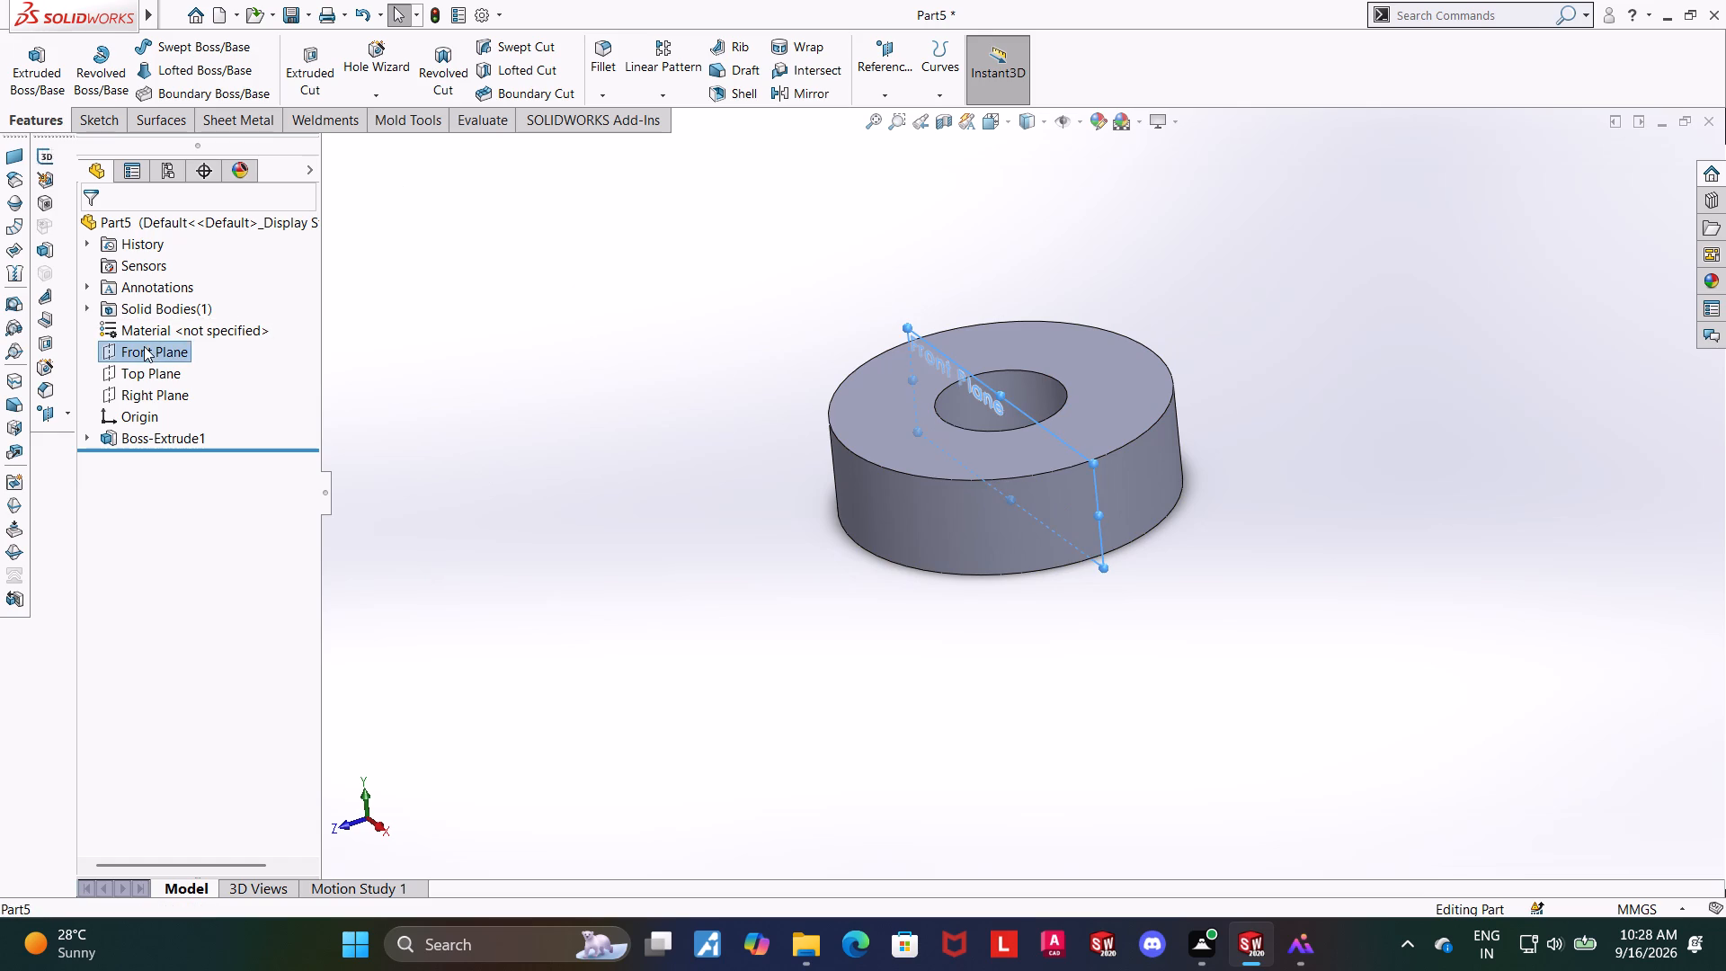
pyautogui.click(155, 325)
pyautogui.click(167, 459)
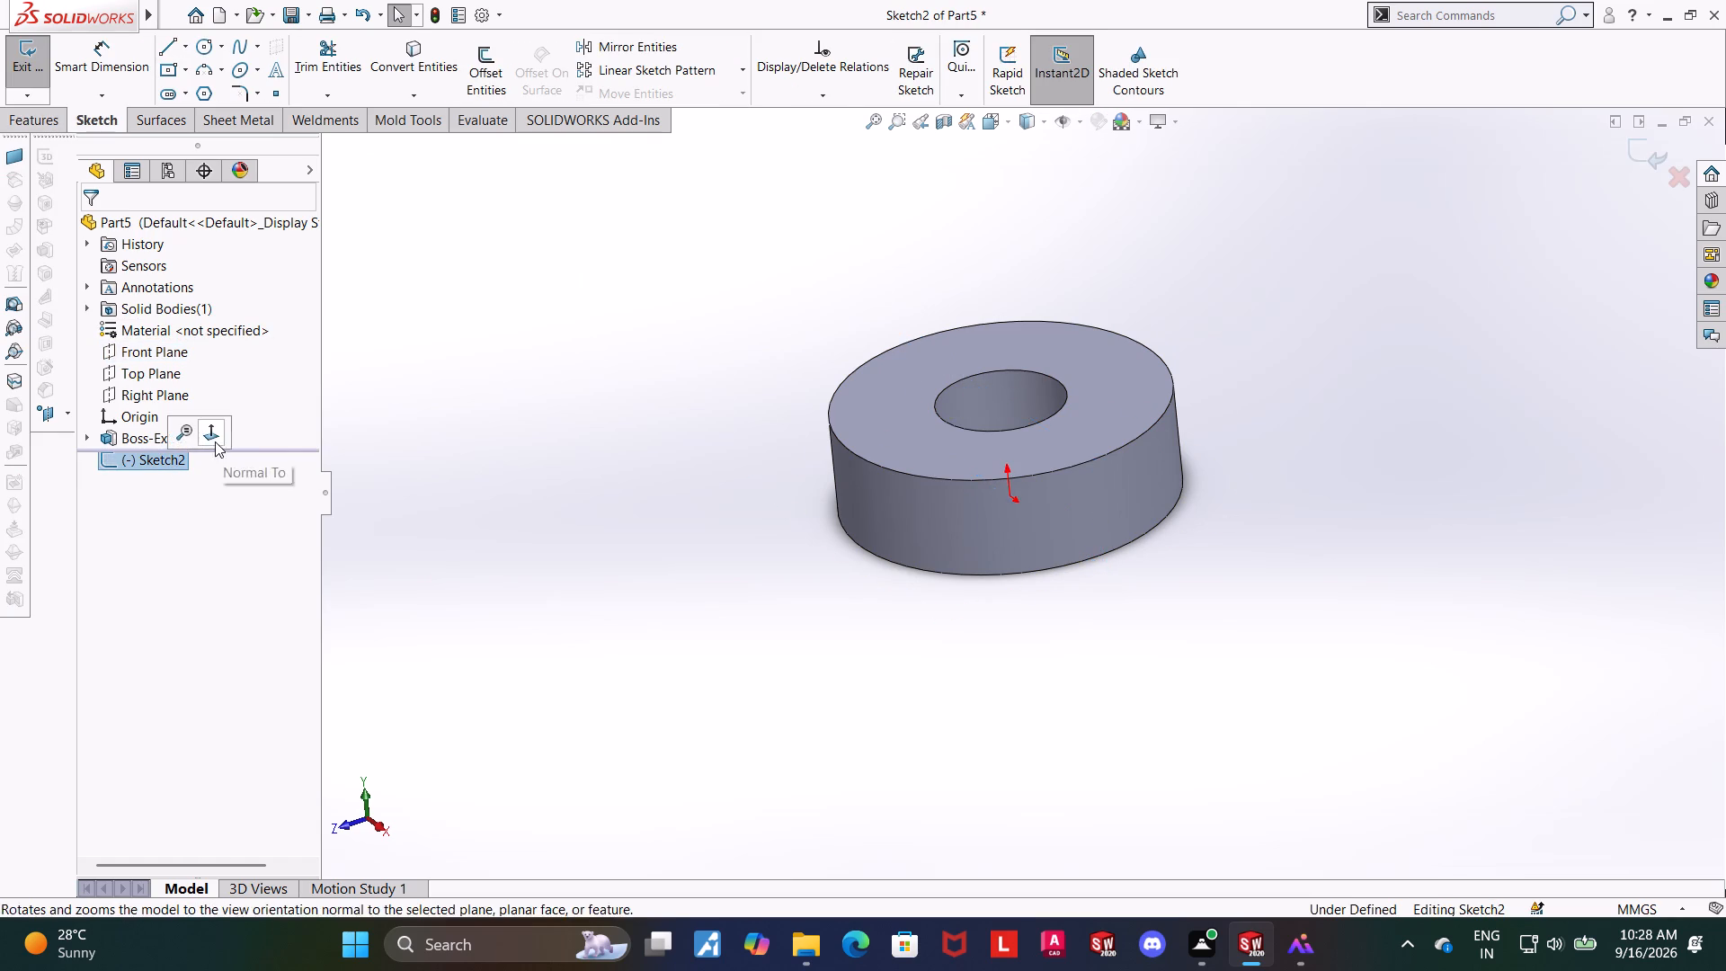
pyautogui.click(215, 442)
pyautogui.click(208, 47)
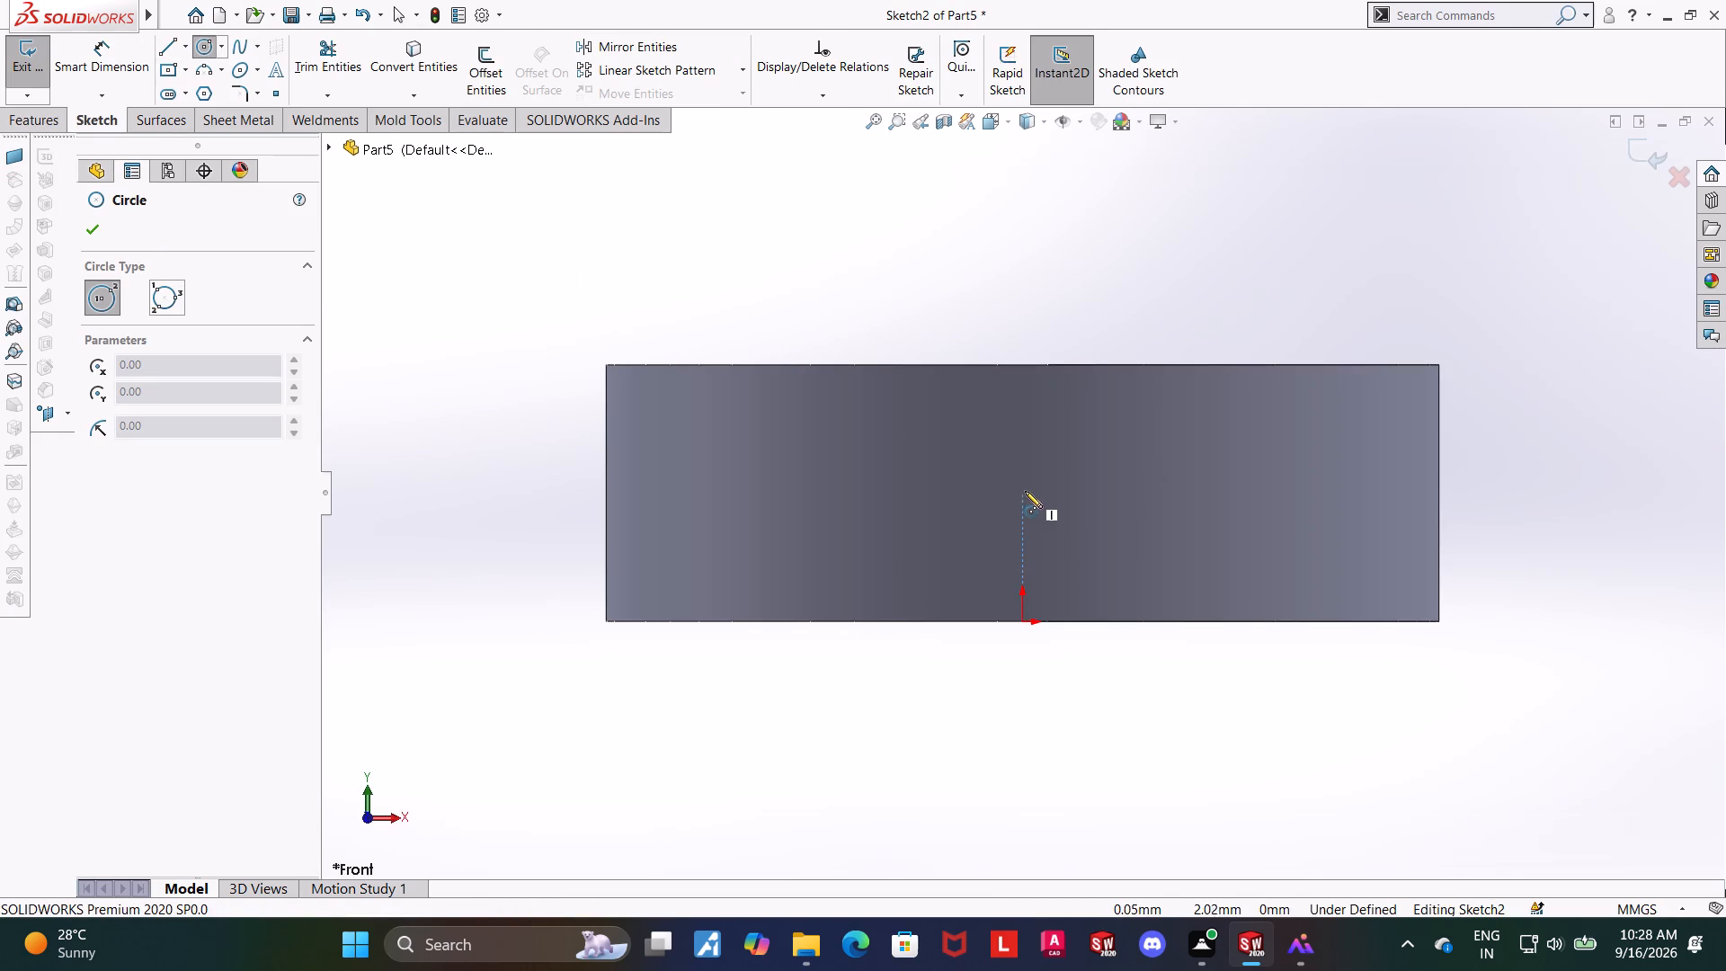
pyautogui.click(1024, 489)
pyautogui.click(1069, 490)
pyautogui.press('Escape')
pyautogui.press('Escape')
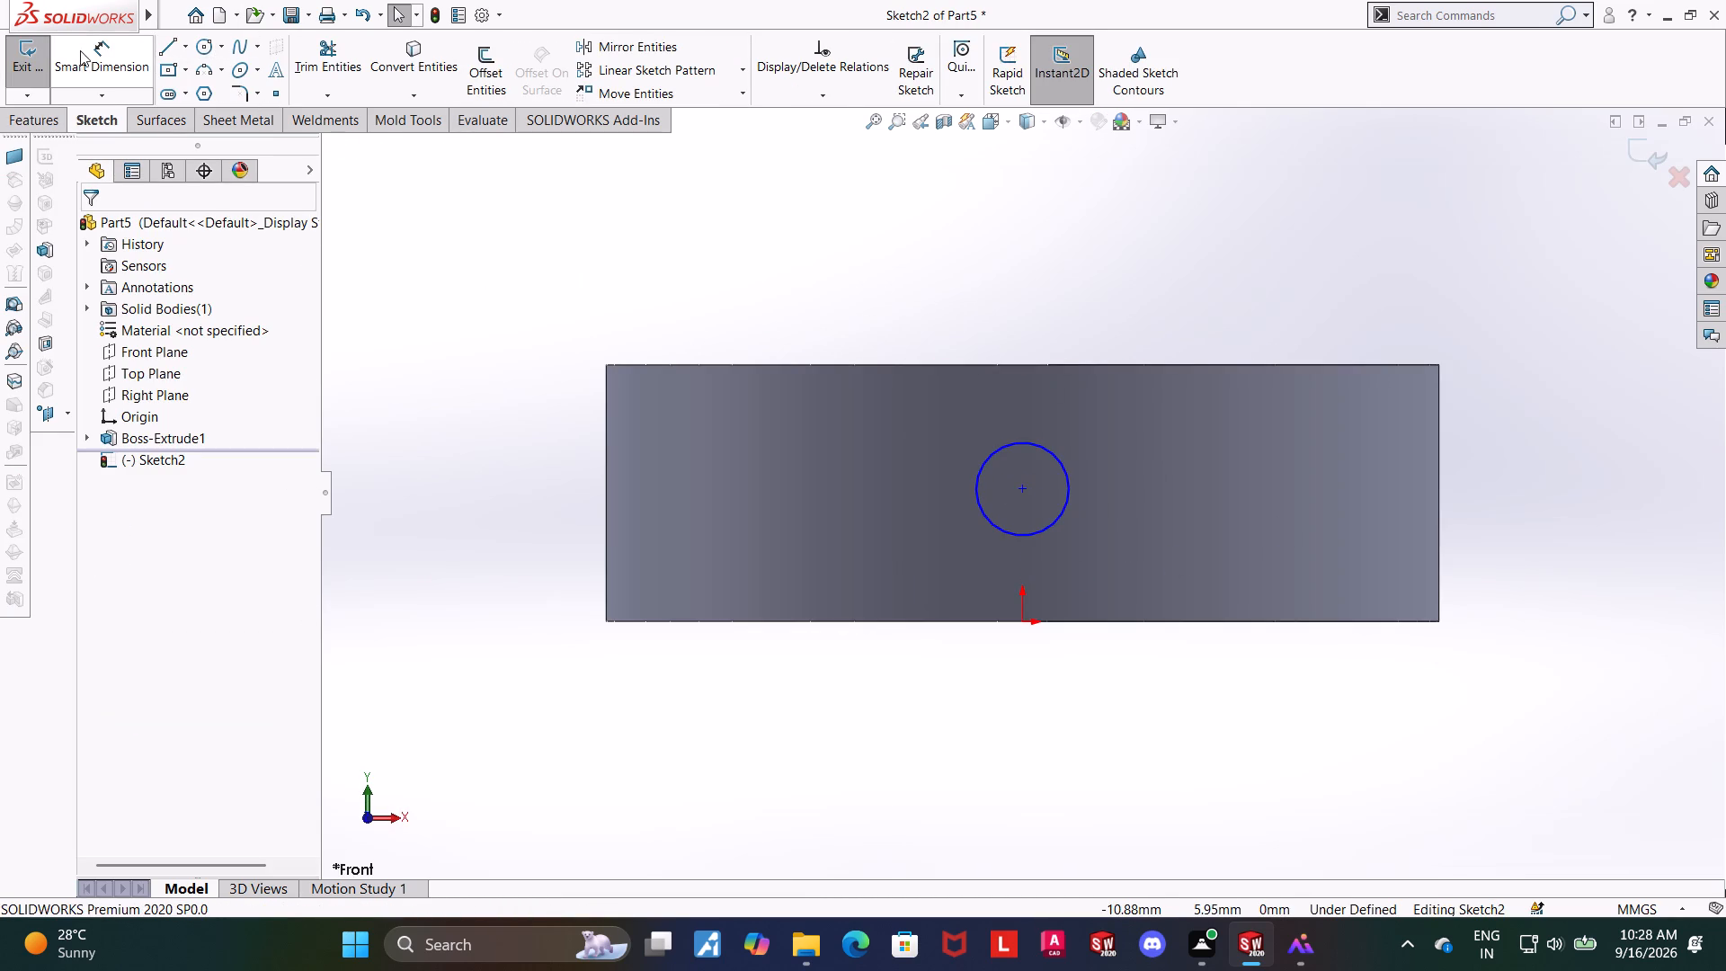
# Dimension the circle's diameter as 1.7 mm.
pyautogui.click(83, 49)
pyautogui.click(1055, 527)
pyautogui.doubleClick(1122, 559)
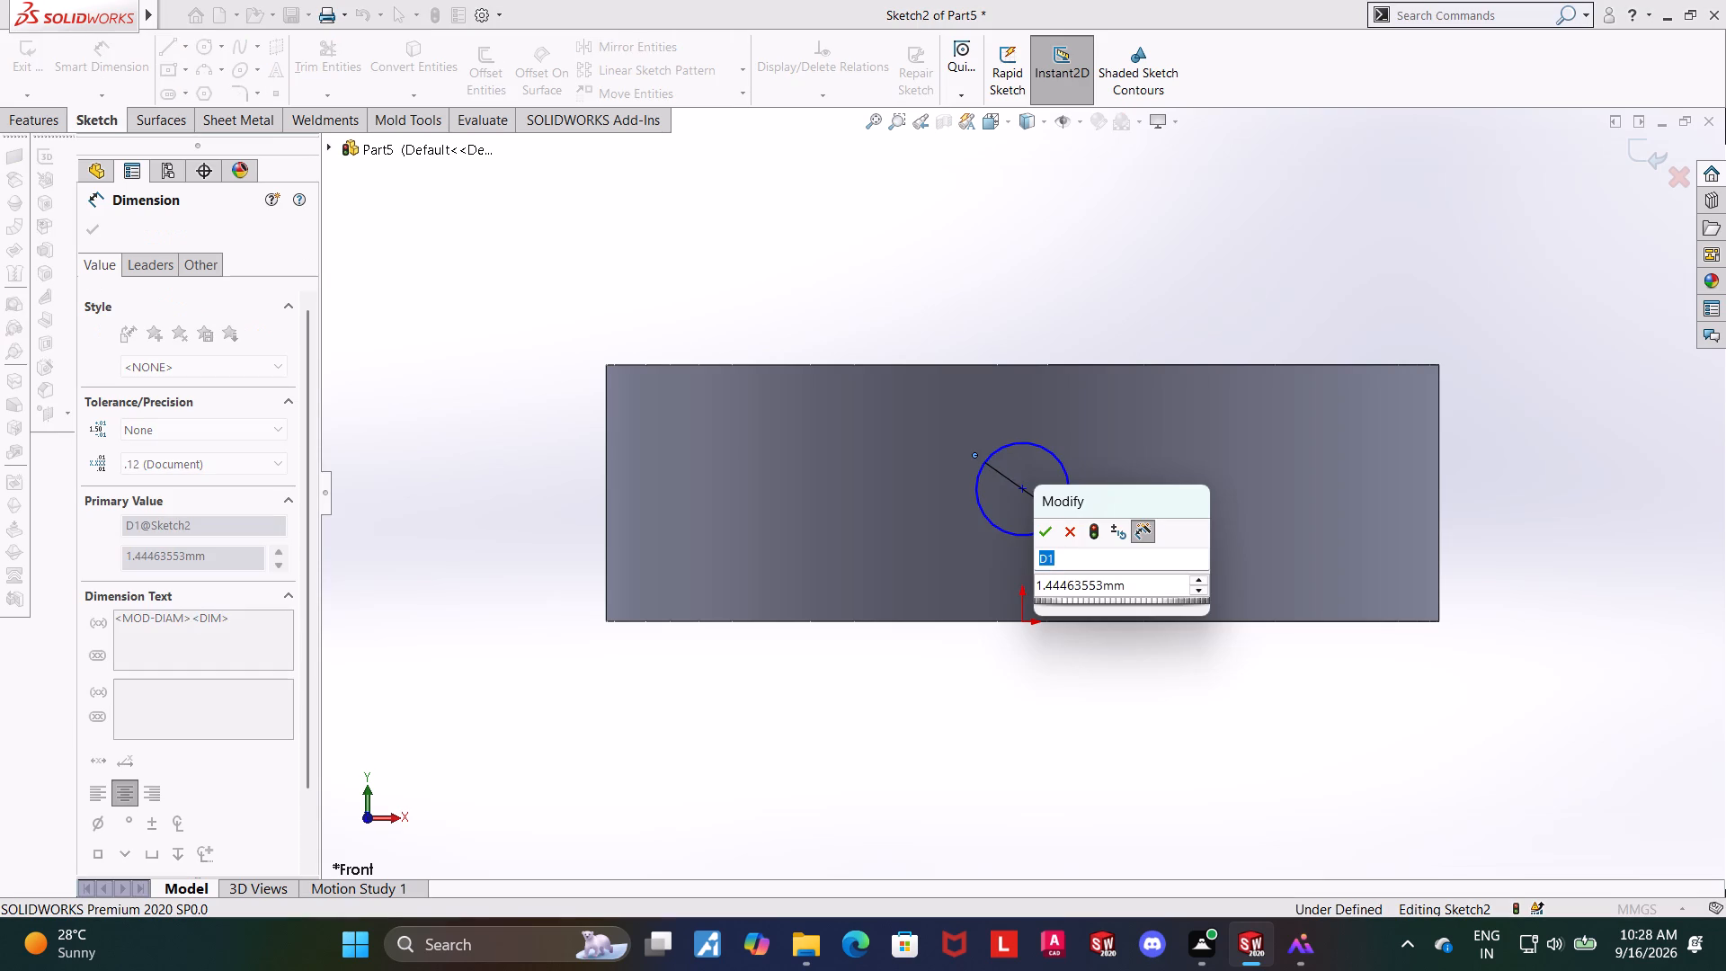
pyautogui.write('1.7')
pyautogui.press('Return')
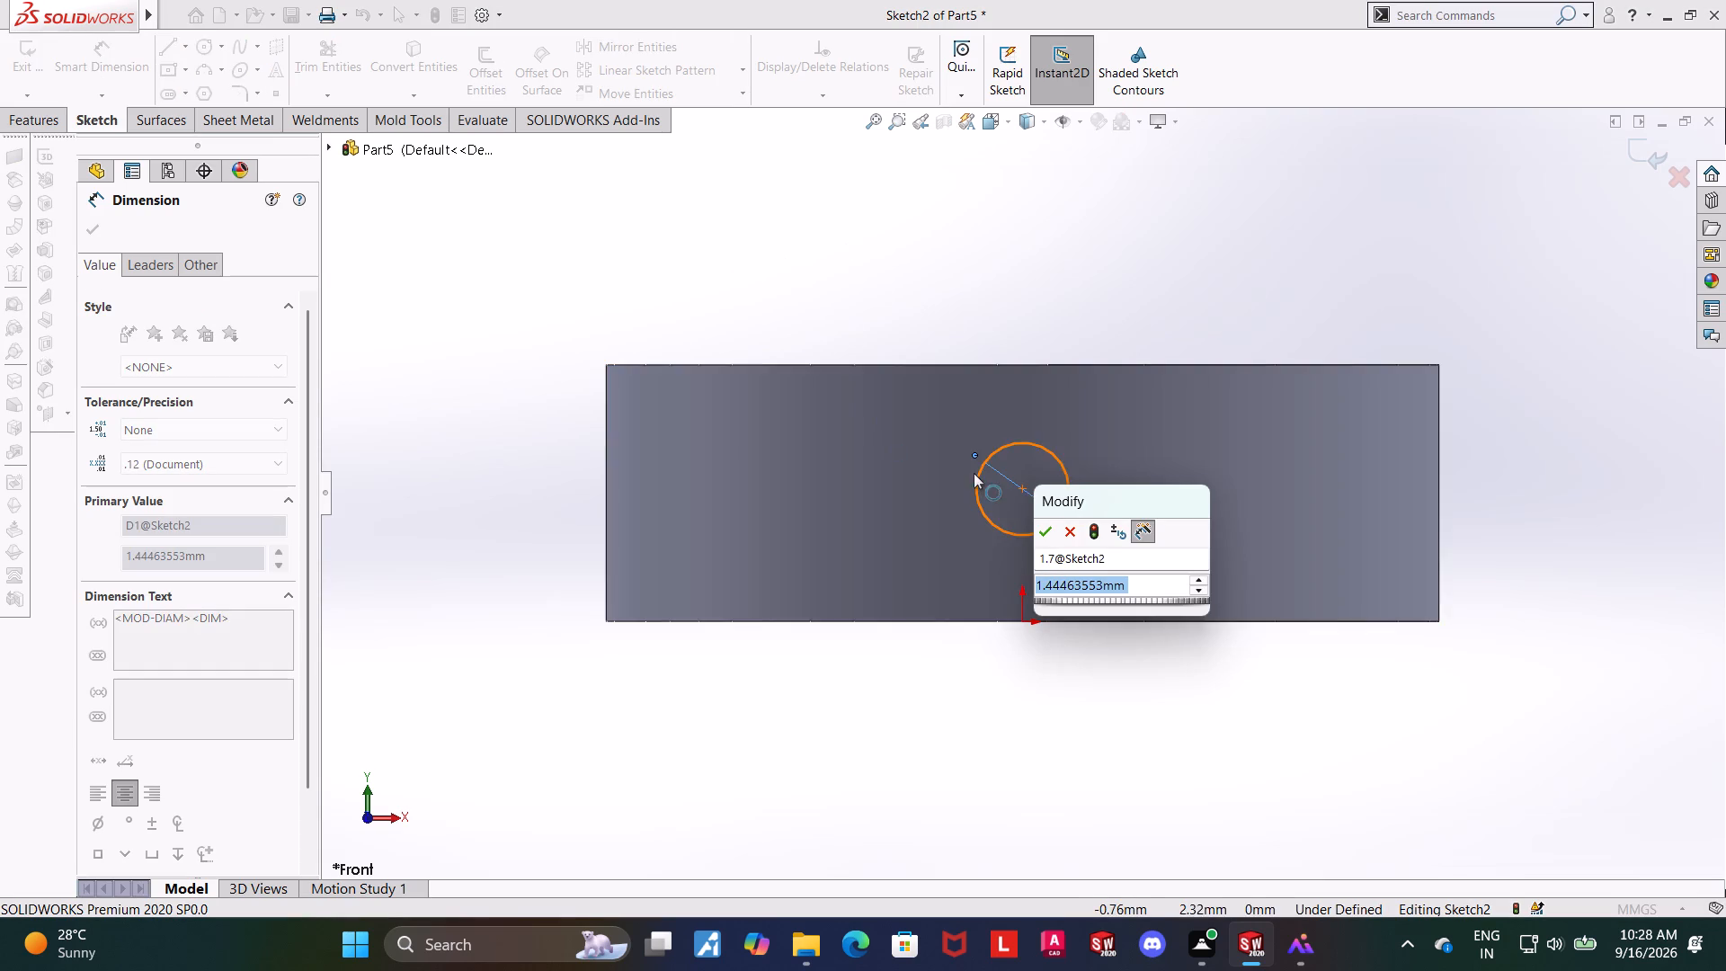
pyautogui.write('1.7')
pyautogui.press('Return')
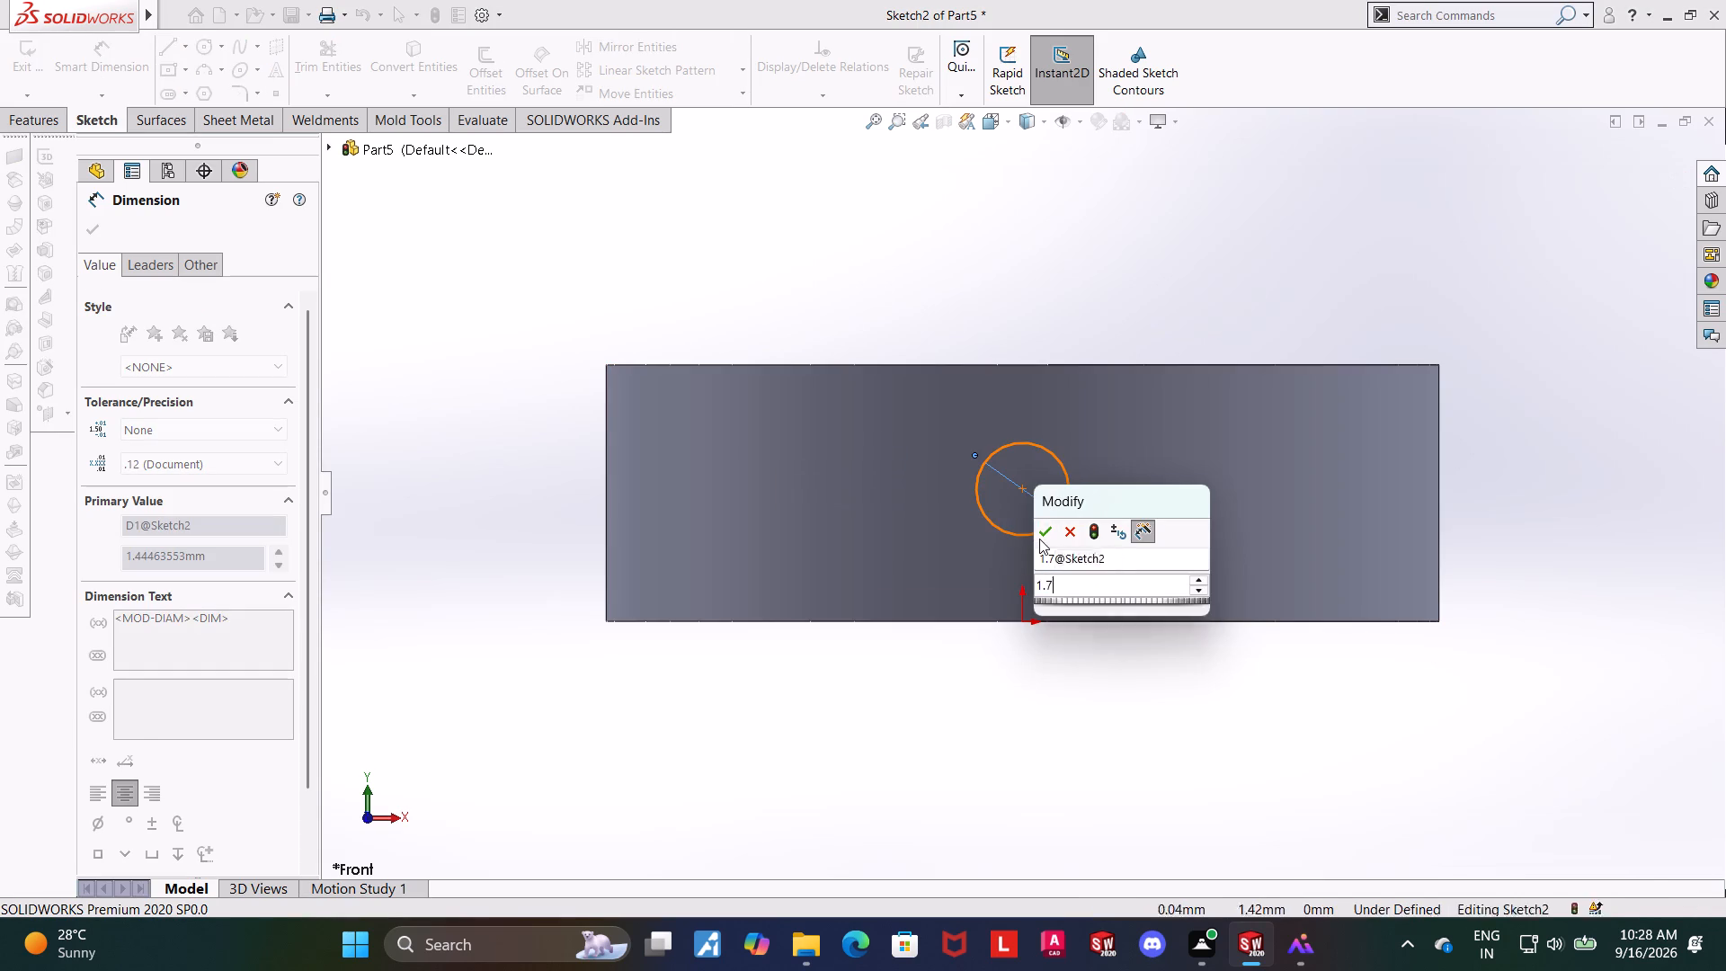
pyautogui.press('Escape')
pyautogui.press('Escape')
pyautogui.press('Escape')
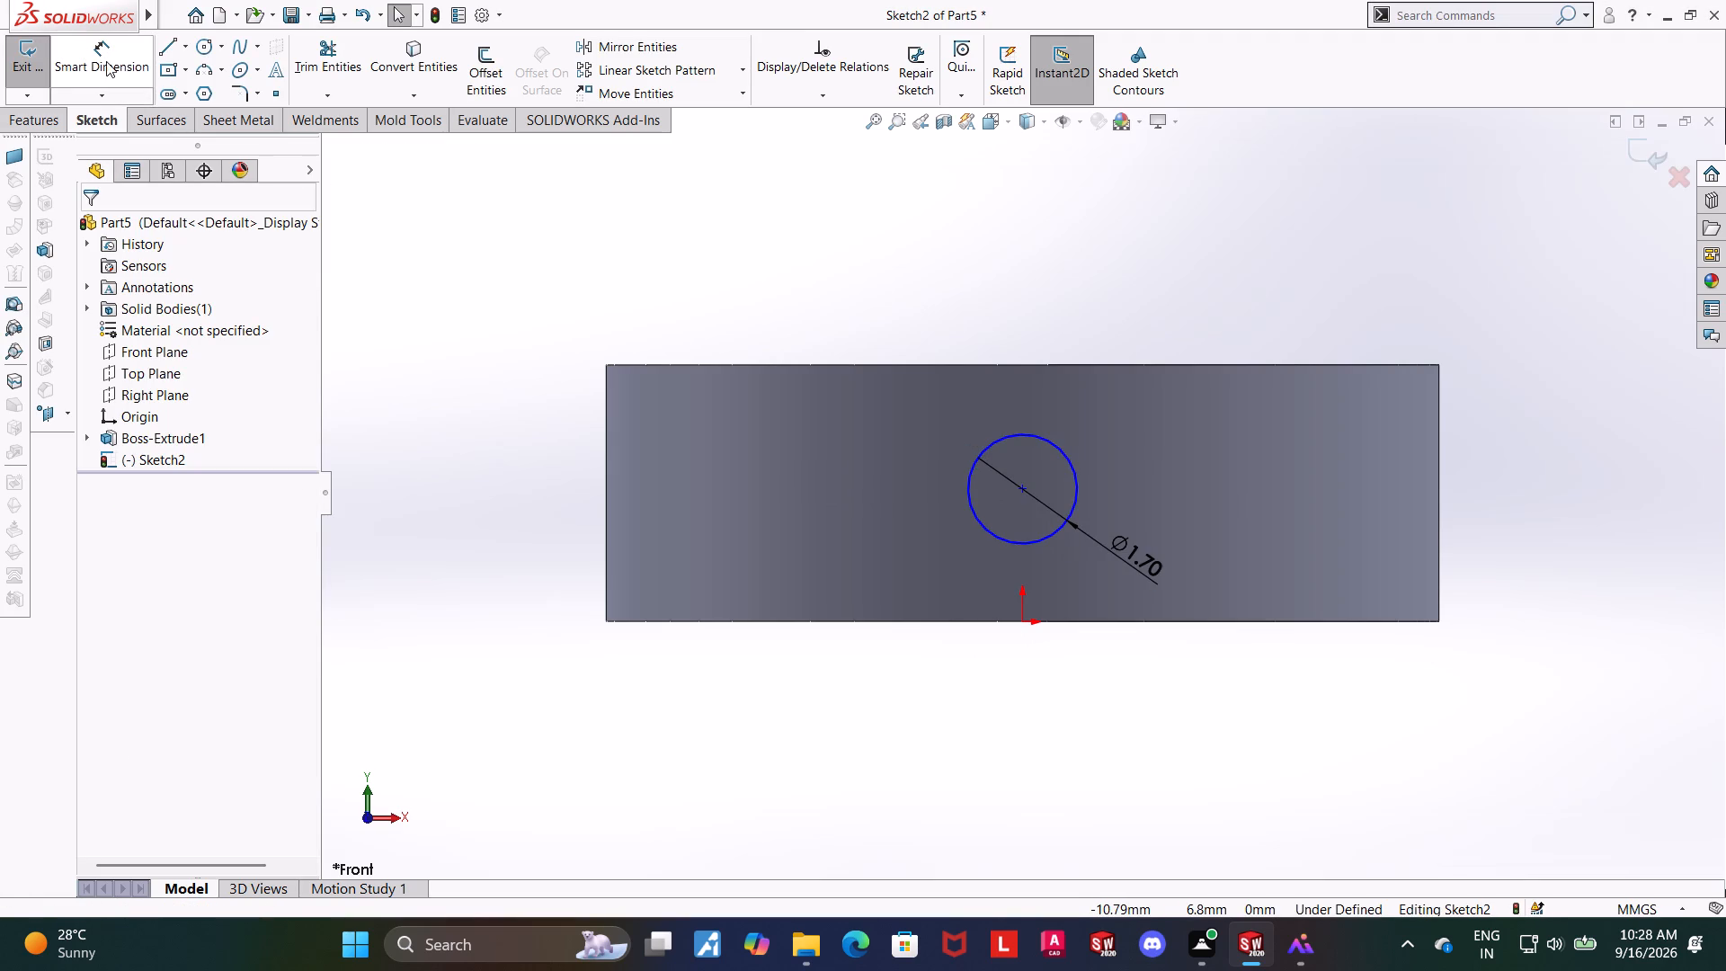
# Add a Vertical relation between the circle's centre and the origin.
pyautogui.click(1023, 491)
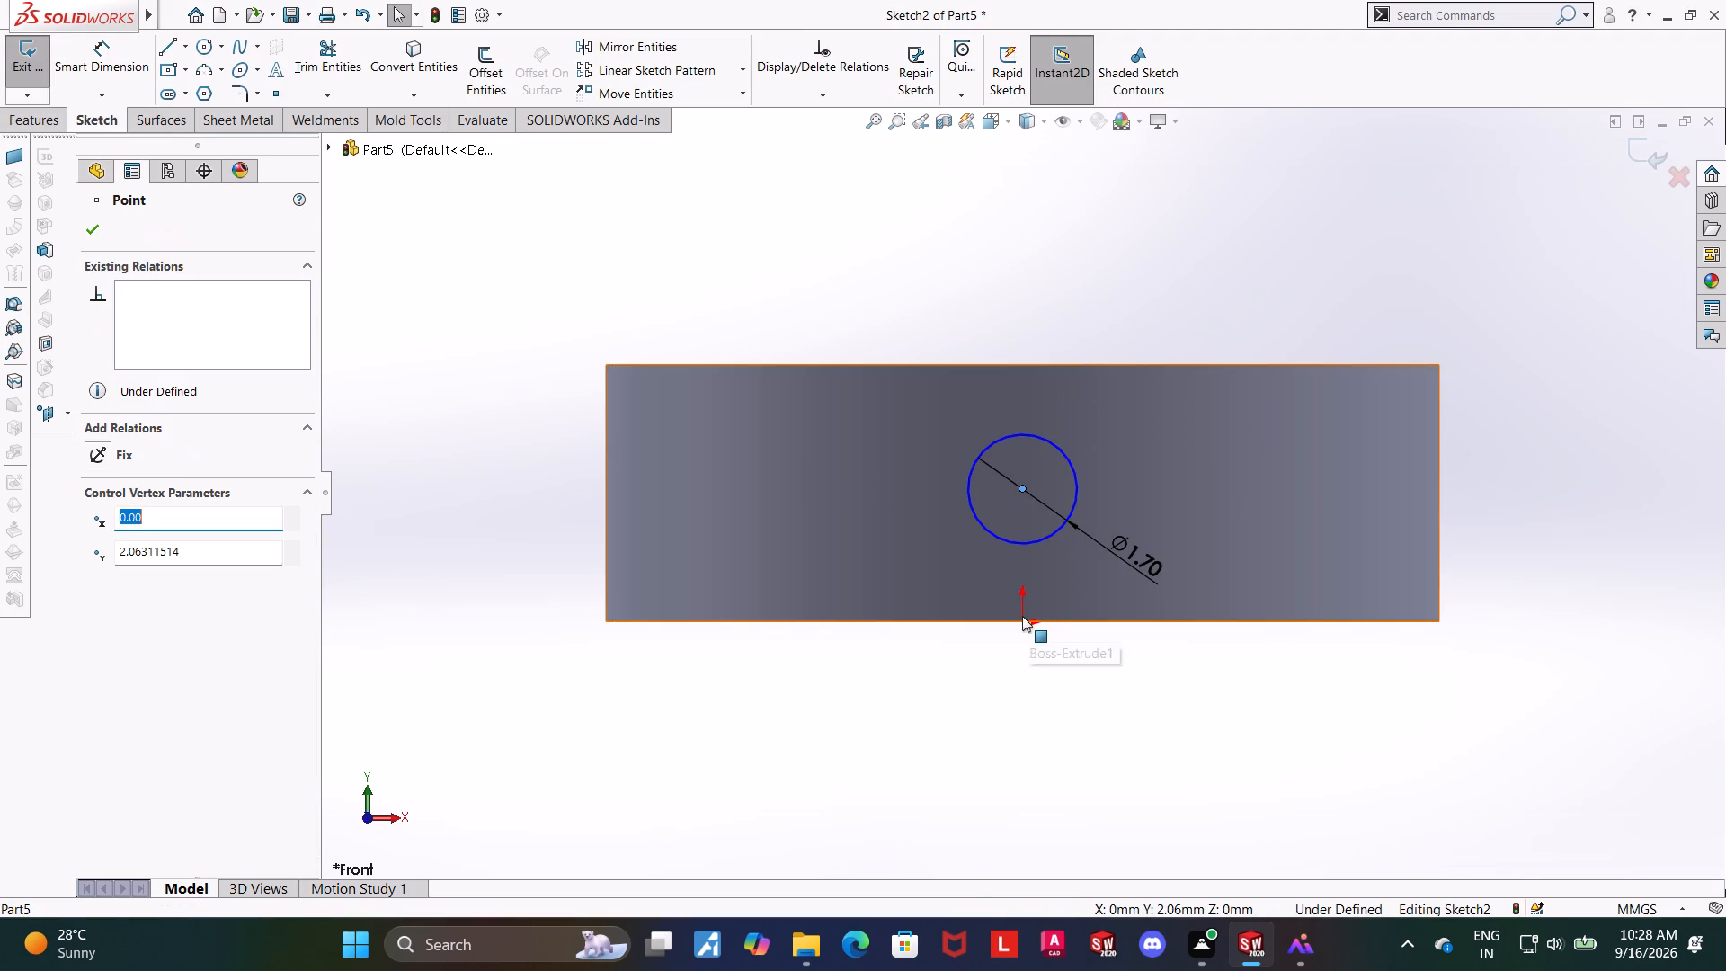
pyautogui.keyDown('ctrl'); pyautogui.click(1020, 619); pyautogui.keyUp('ctrl')
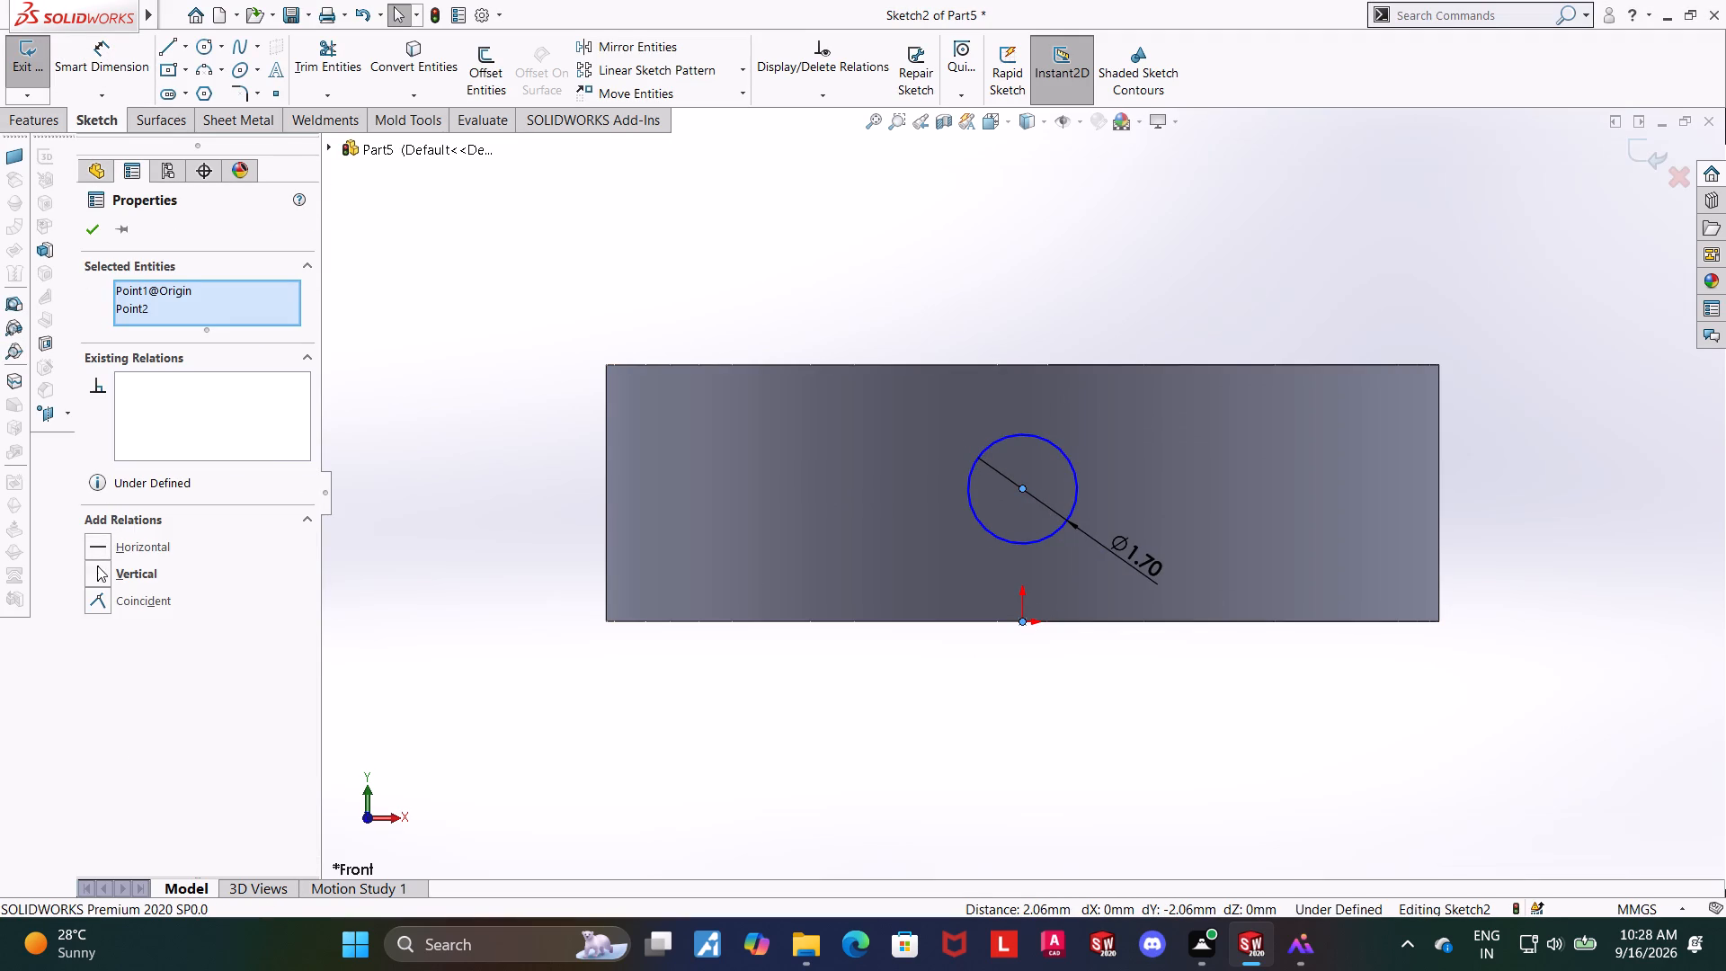
pyautogui.click(96, 566)
pyautogui.click(101, 236)
pyautogui.click(469, 440)
# Dimension the circle's centre 2 mm above the origin and finish the sketch.
pyautogui.click(105, 60)
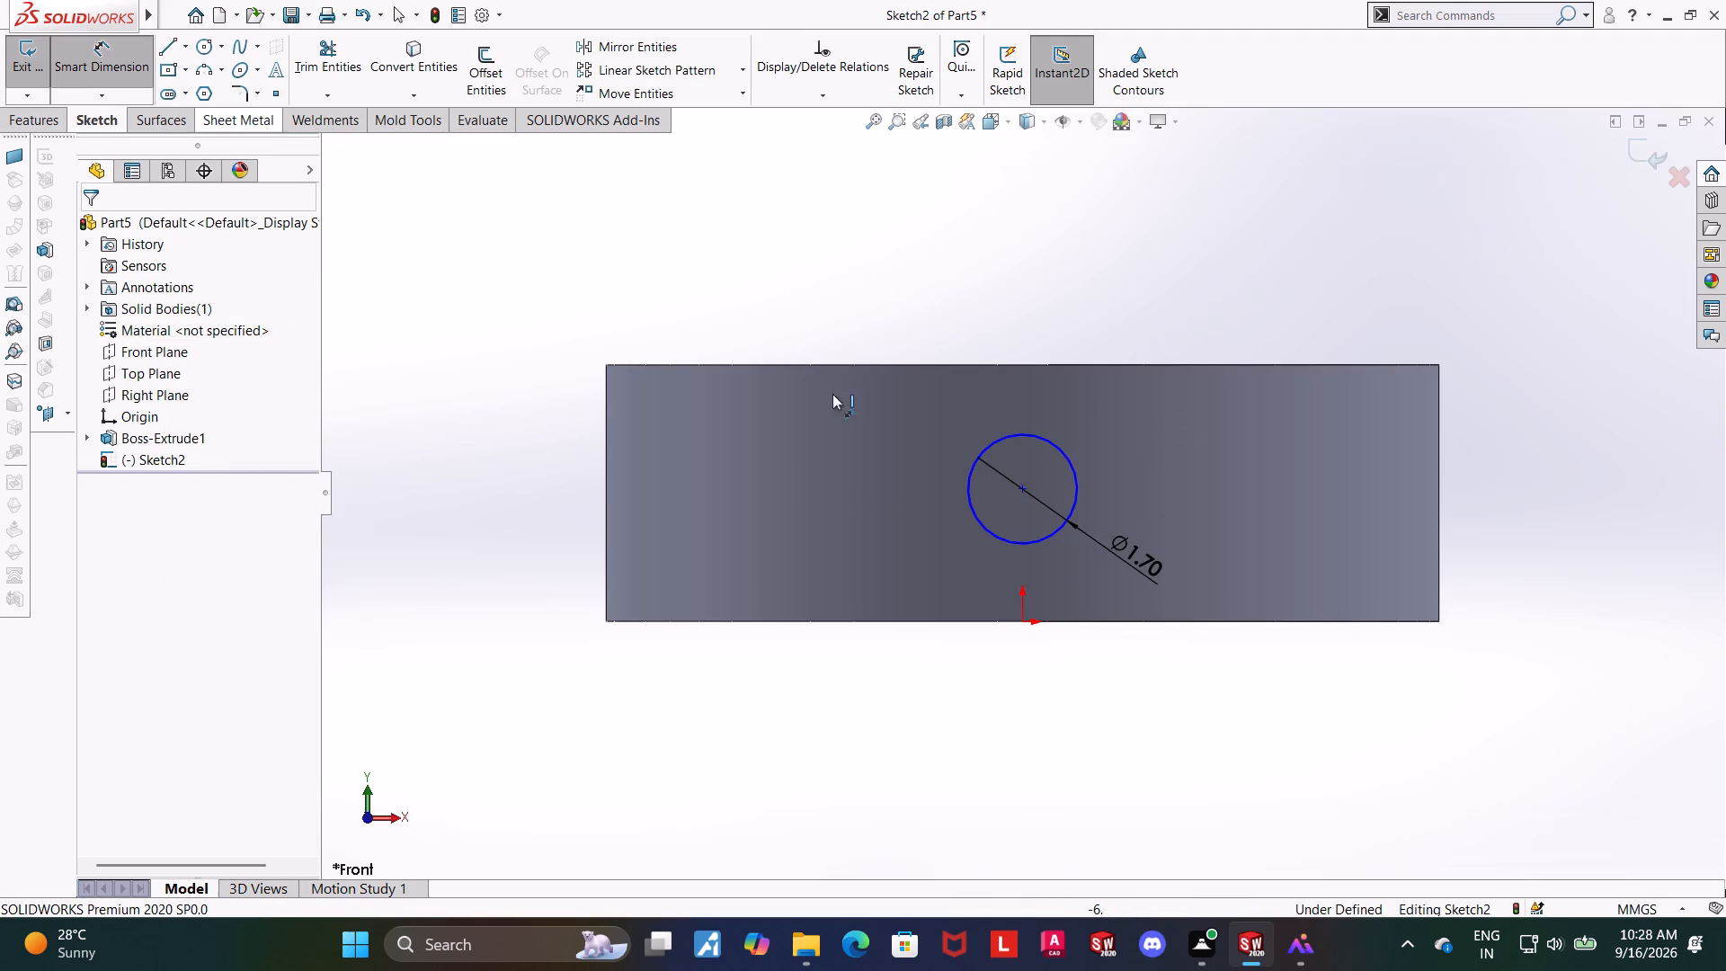
pyautogui.click(1019, 493)
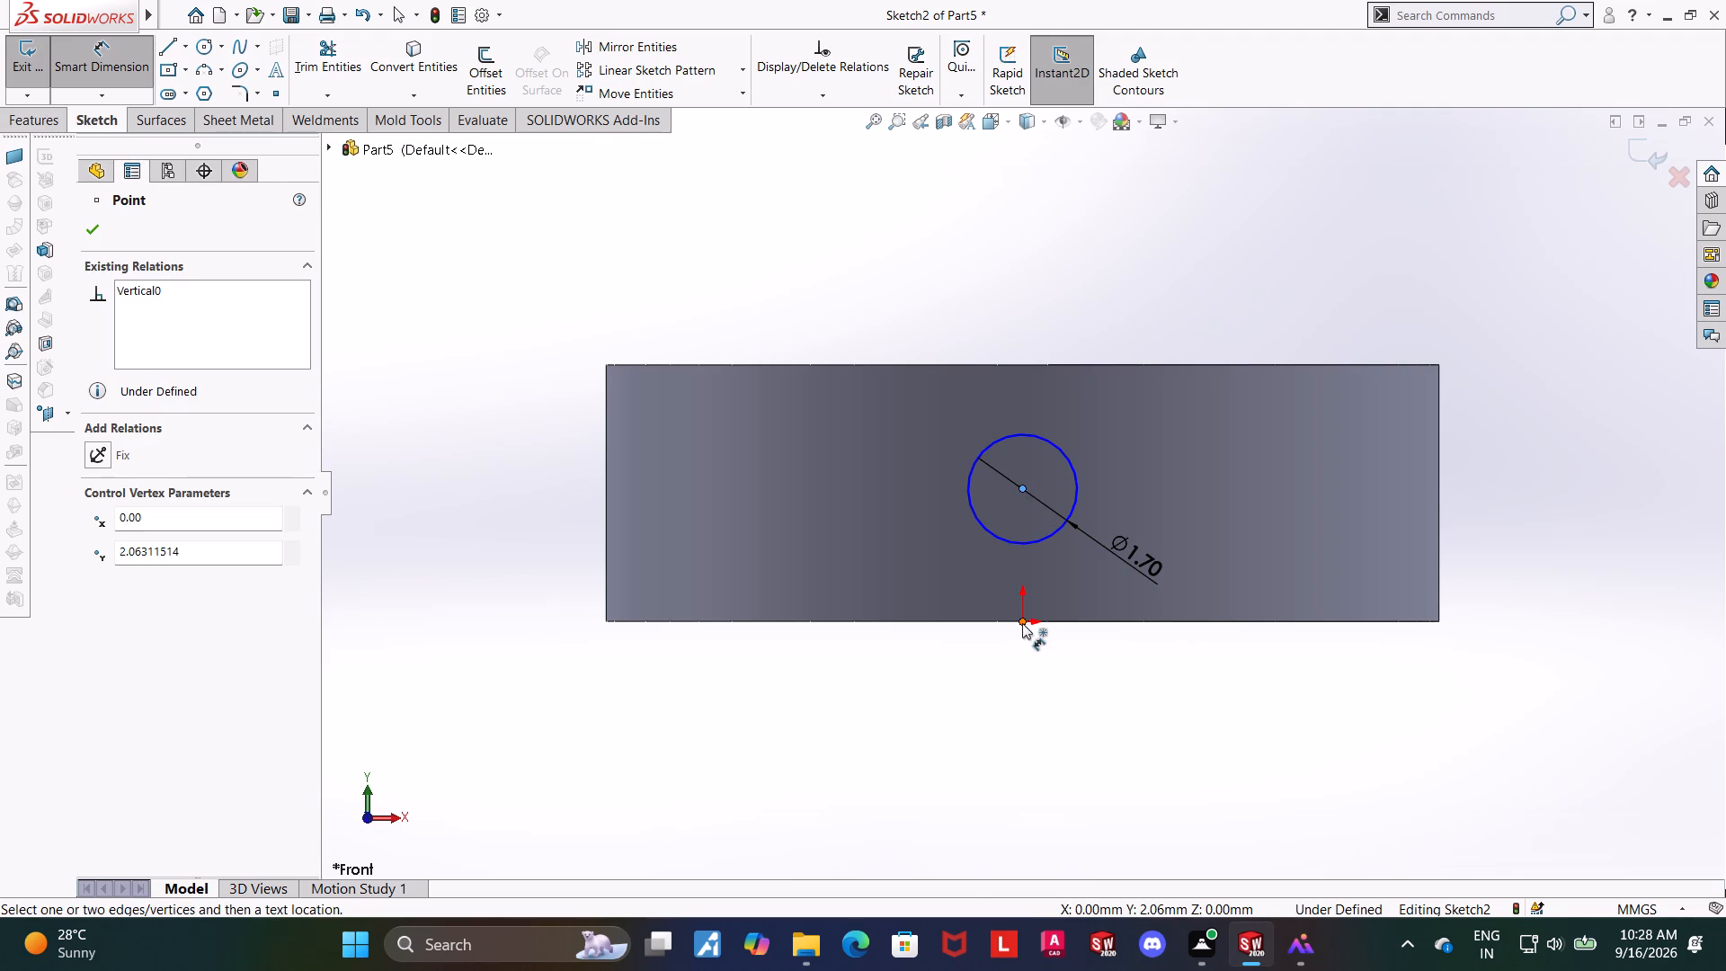
pyautogui.click(1022, 623)
pyautogui.click(1423, 572)
pyautogui.press('2')
pyautogui.press('Return')
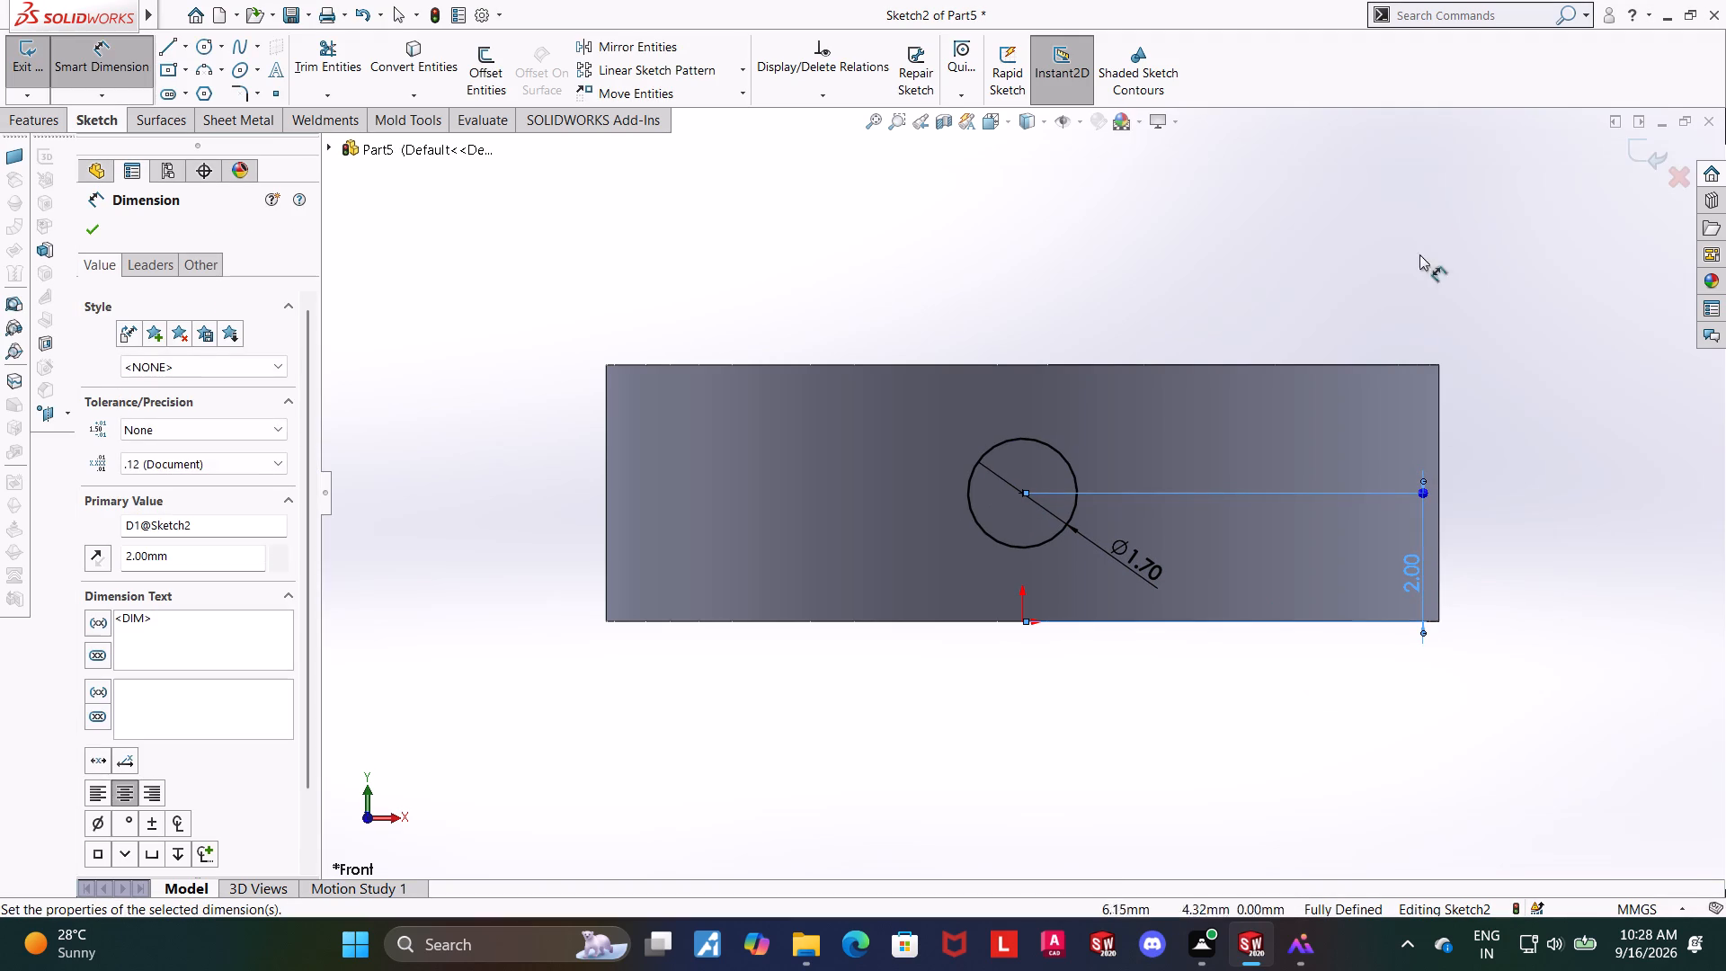
pyautogui.click(1630, 147)
# Cut-extrude the 1.7 mm circle with a Blind depth extended past the ring's outer wall, making a radial hole through one side.
pyautogui.scroll(1, 1394, 212)
pyautogui.moveTo(1394, 212); pyautogui.dragTo(1438, 244, button='middle')
pyautogui.moveTo(1391, 271); pyautogui.dragTo(1460, 355, button='middle')
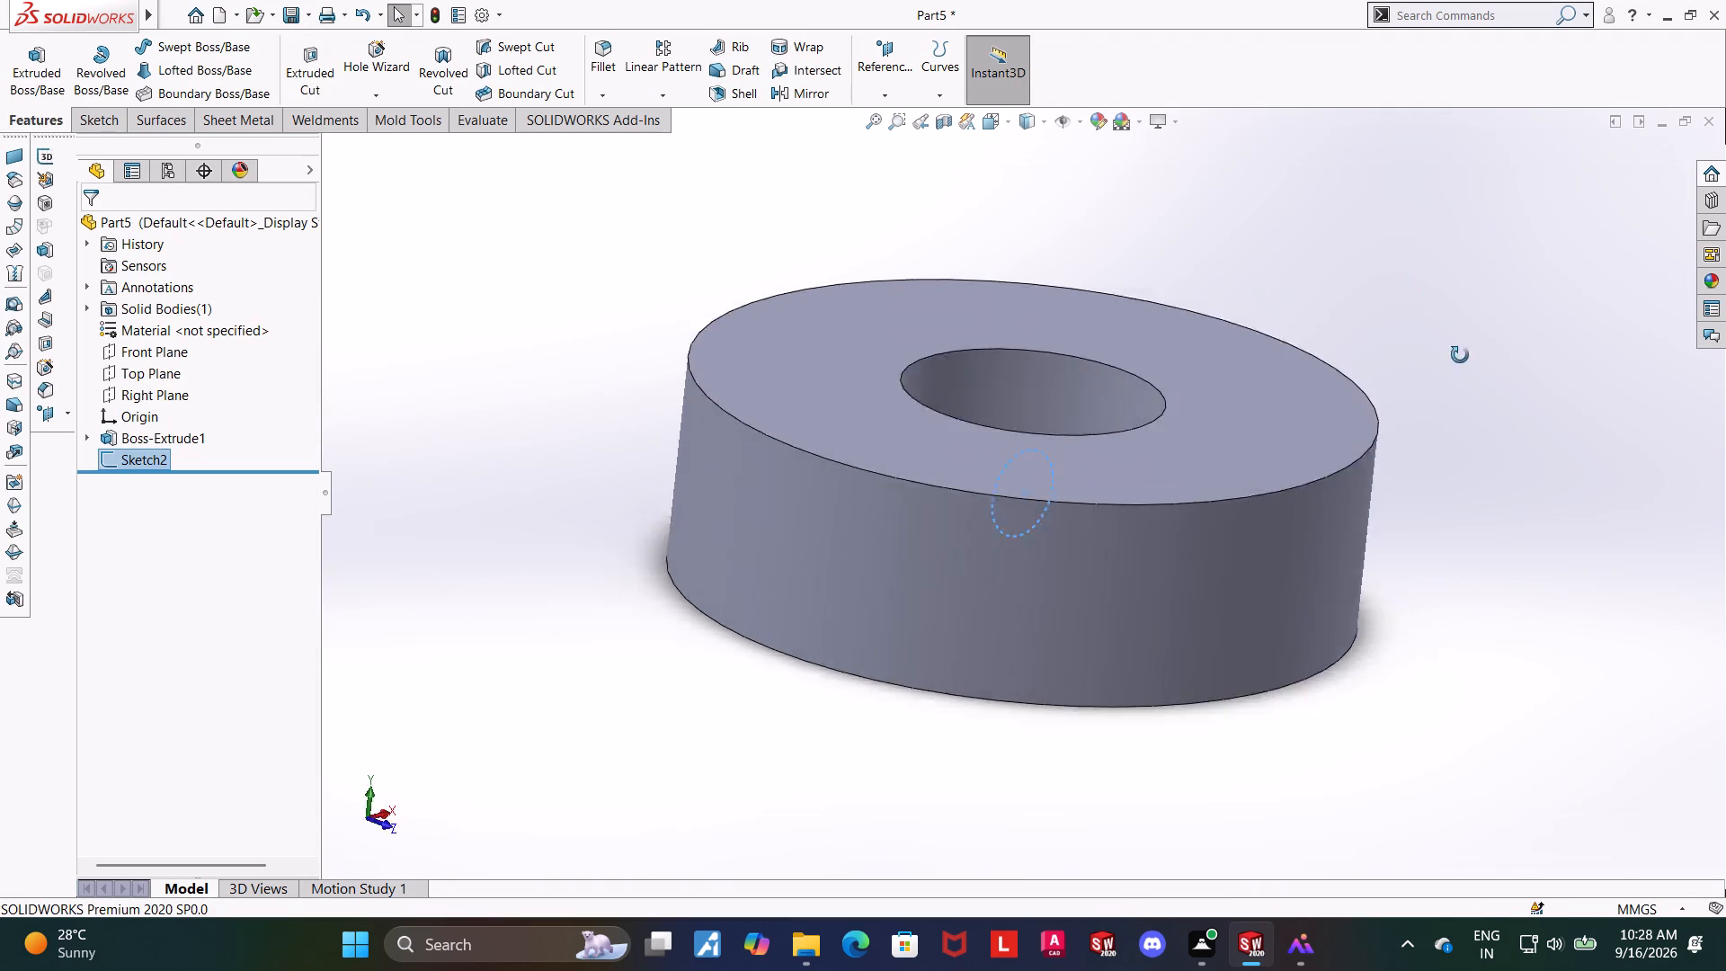
pyautogui.moveTo(1460, 355); pyautogui.dragTo(1446, 354, button='middle')
pyautogui.click(313, 53)
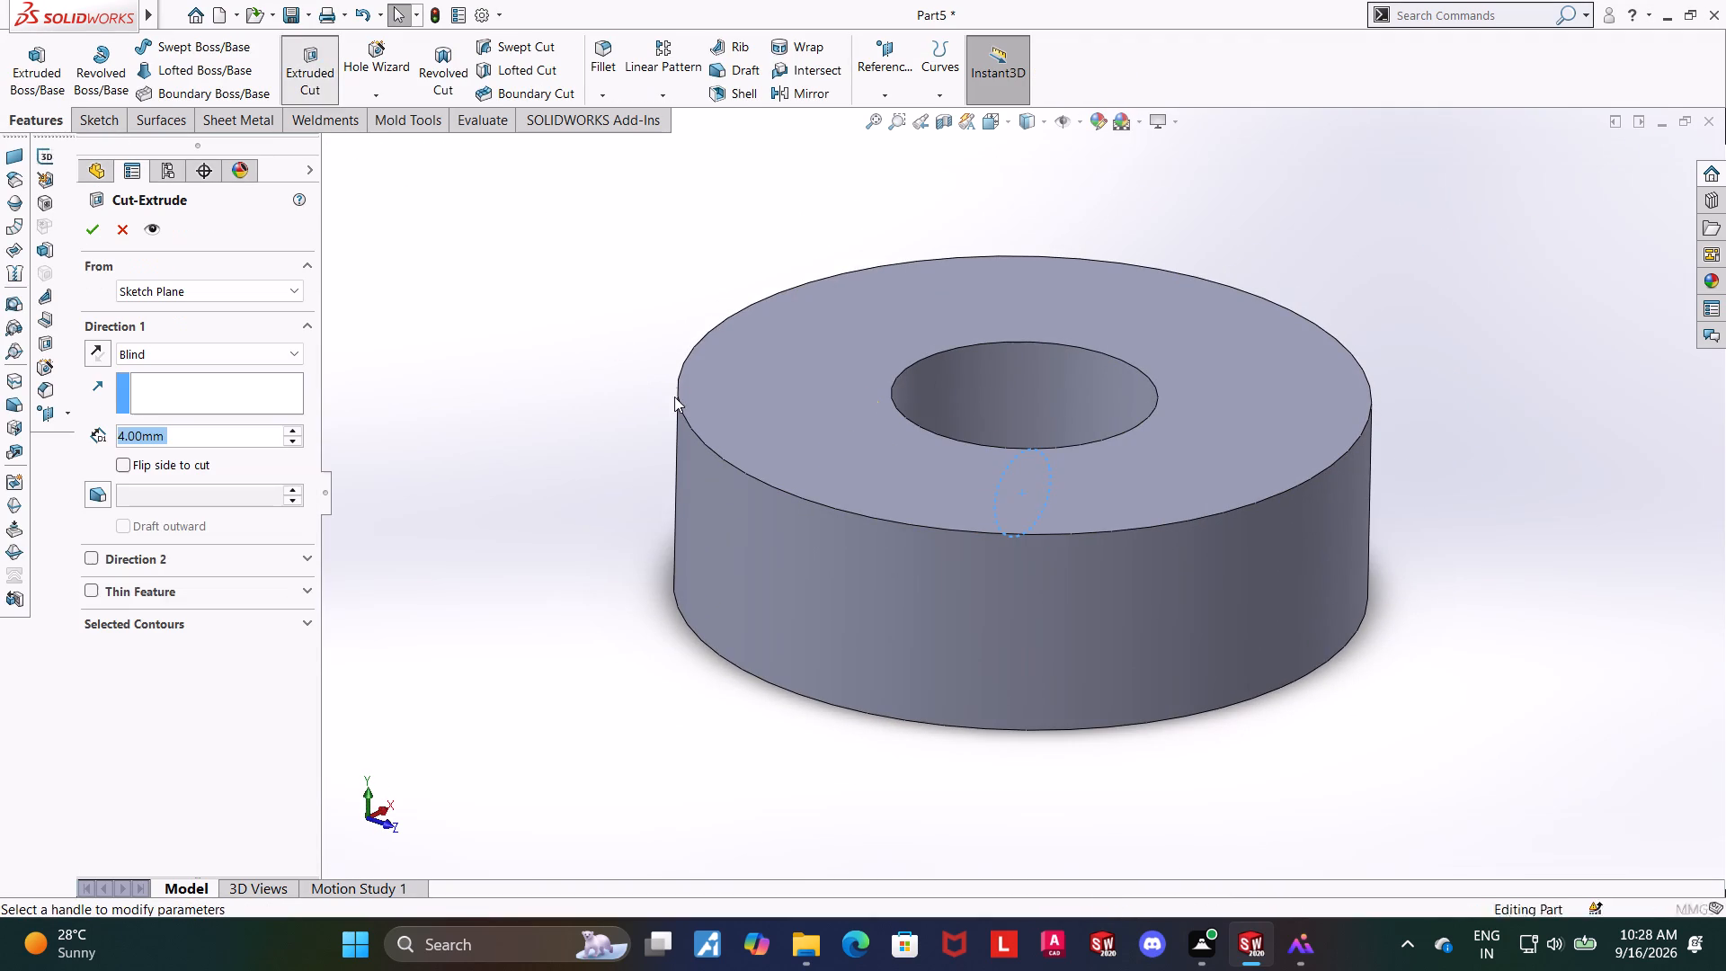
pyautogui.moveTo(611, 426); pyautogui.dragTo(671, 485, button='middle')
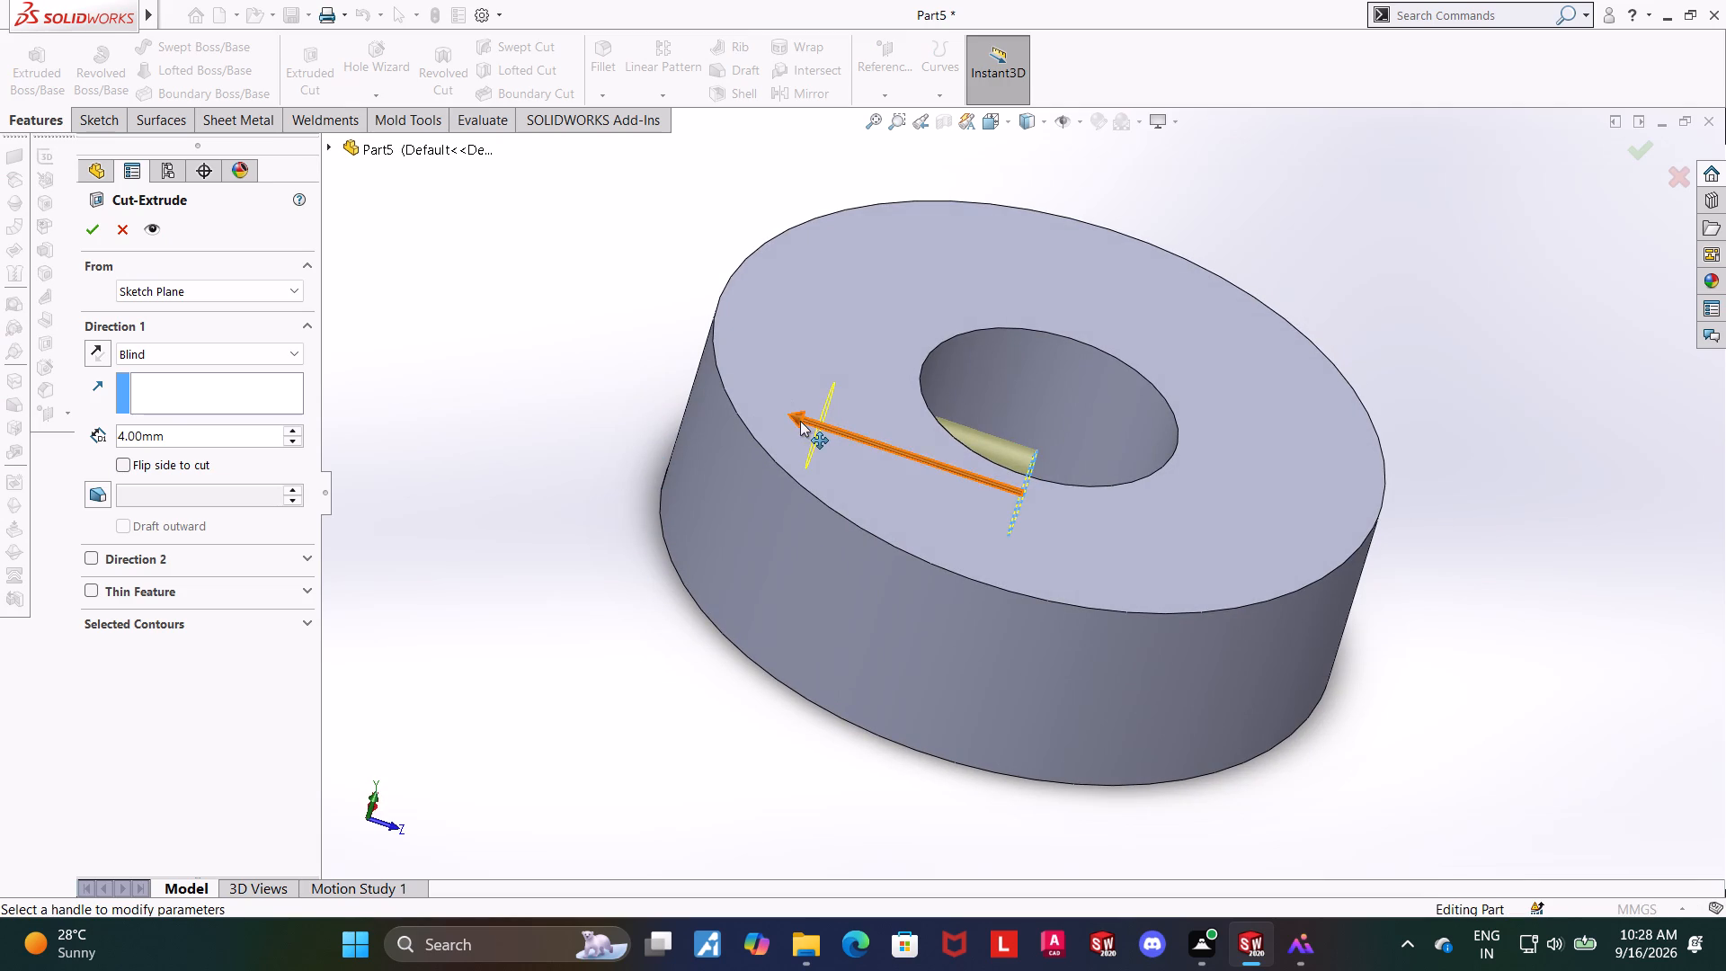
pyautogui.moveTo(799, 421); pyautogui.dragTo(645, 325)
pyautogui.click(97, 224)
pyautogui.click(579, 548)
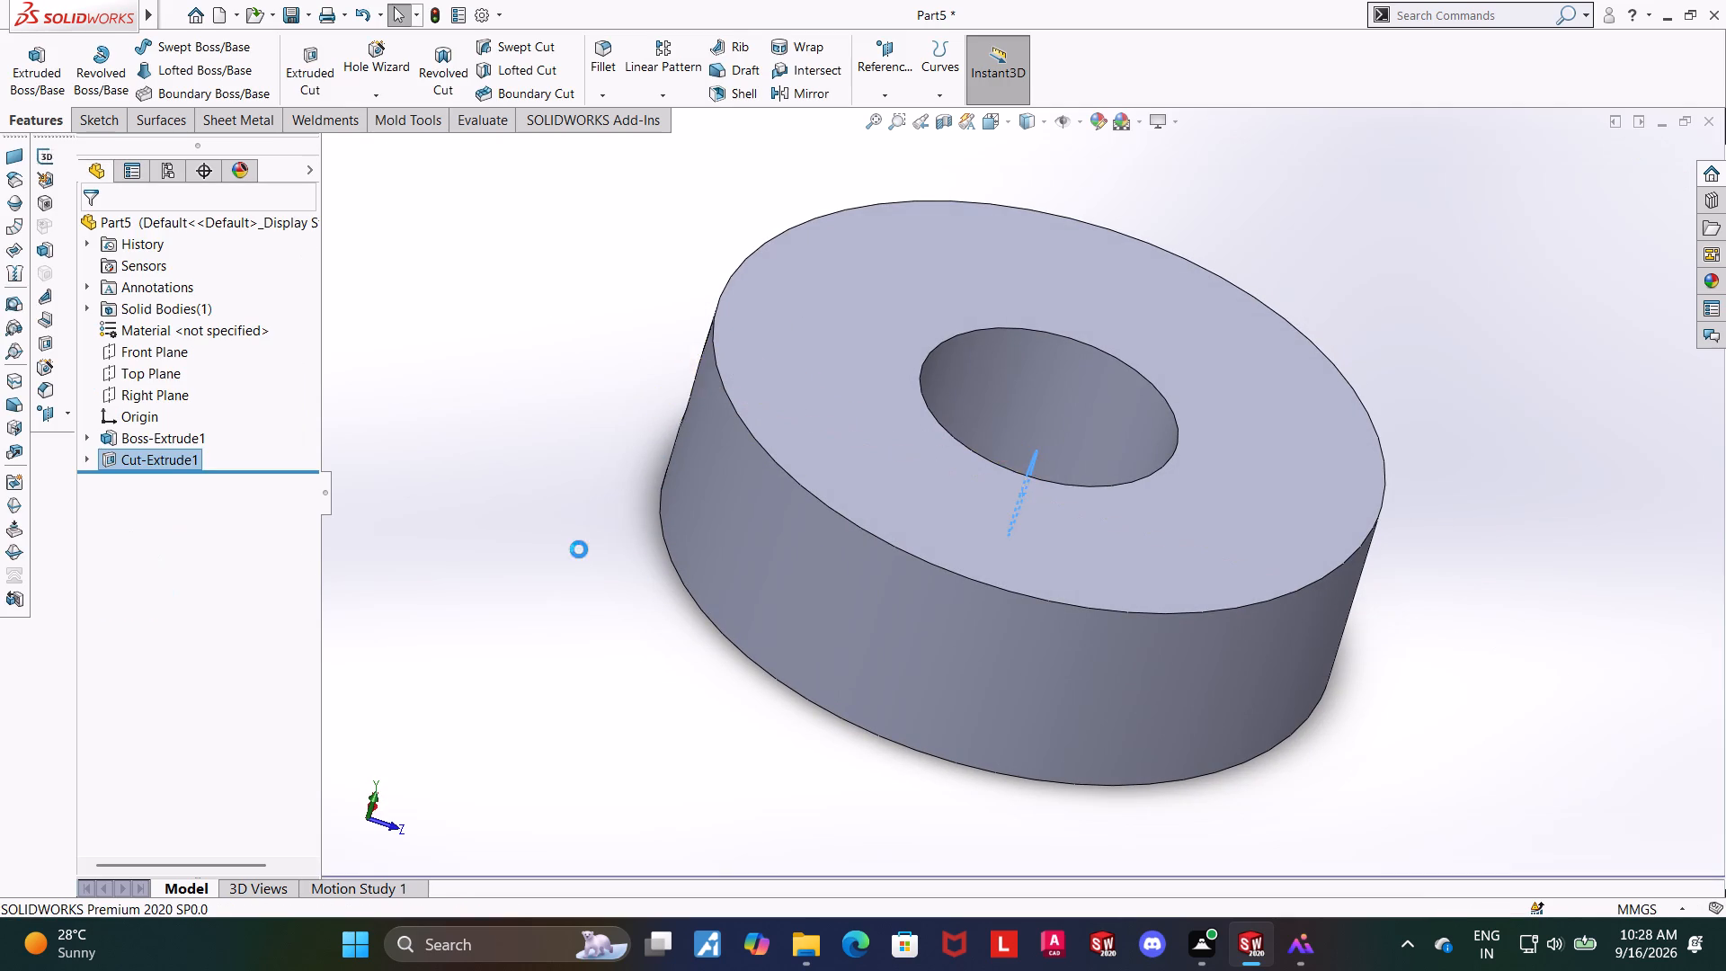
# Inspect the radial hole from several angles and check its sketch dimensions without editing them.
pyautogui.moveTo(565, 537); pyautogui.dragTo(490, 597, button='middle')
pyautogui.scroll(1, 490, 597)
pyautogui.moveTo(490, 596); pyautogui.dragTo(520, 575, button='middle')
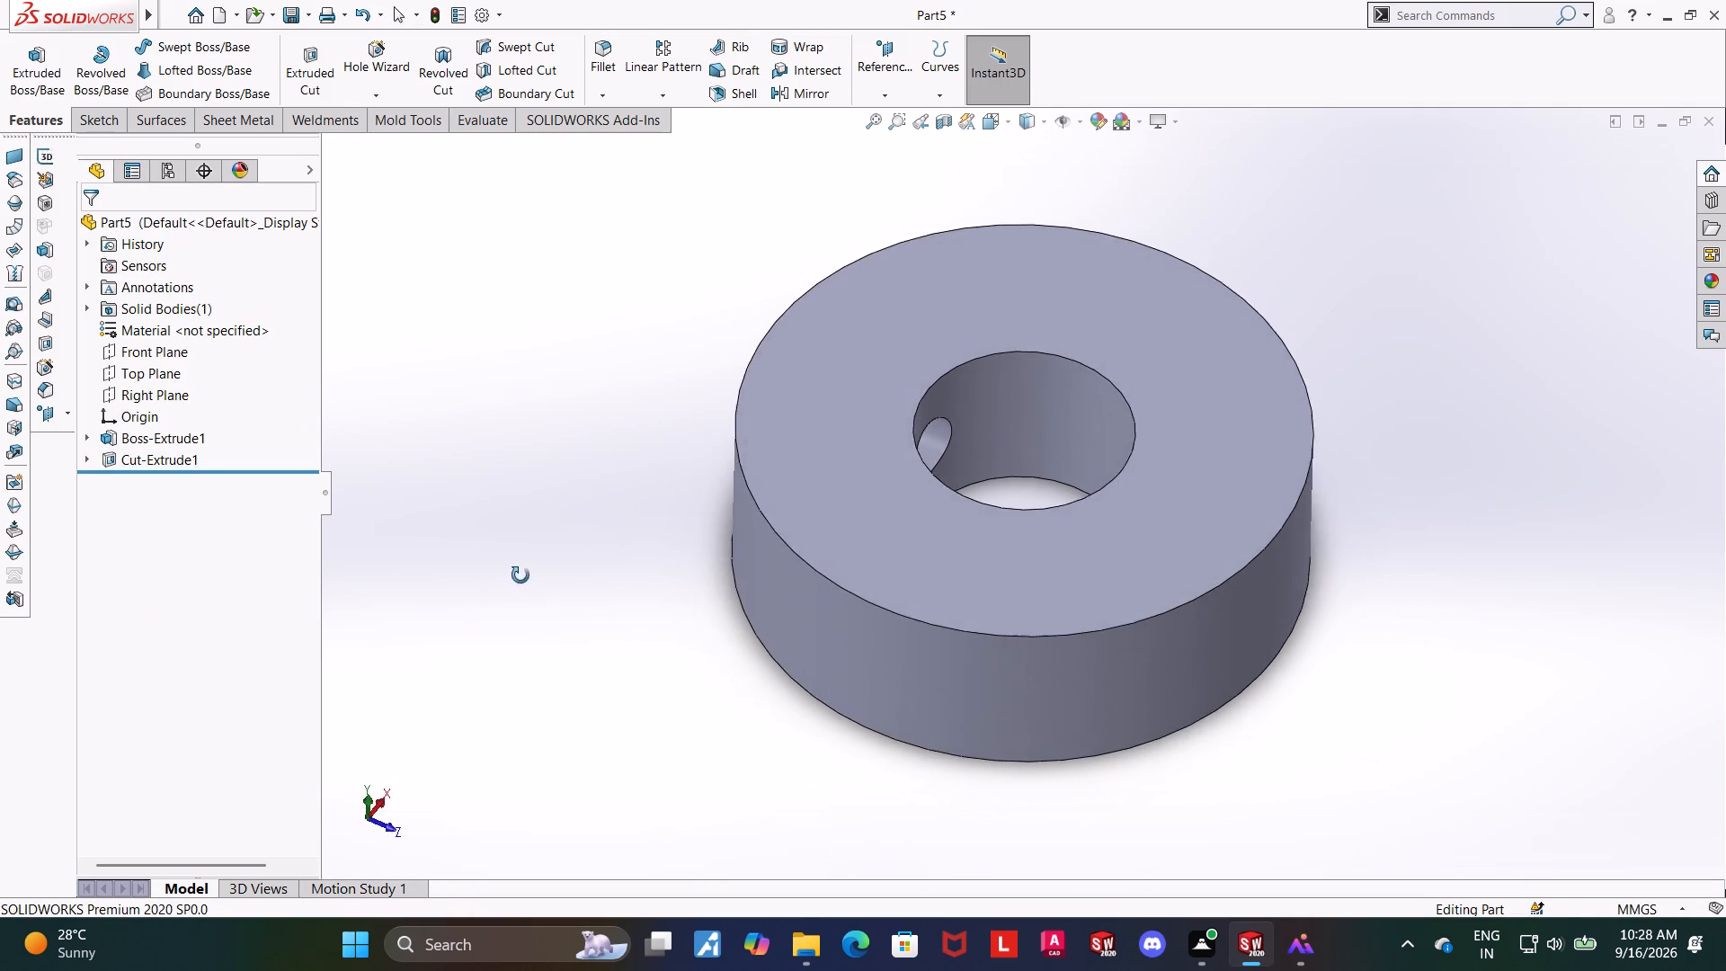
pyautogui.moveTo(520, 575); pyautogui.dragTo(718, 620, button='middle')
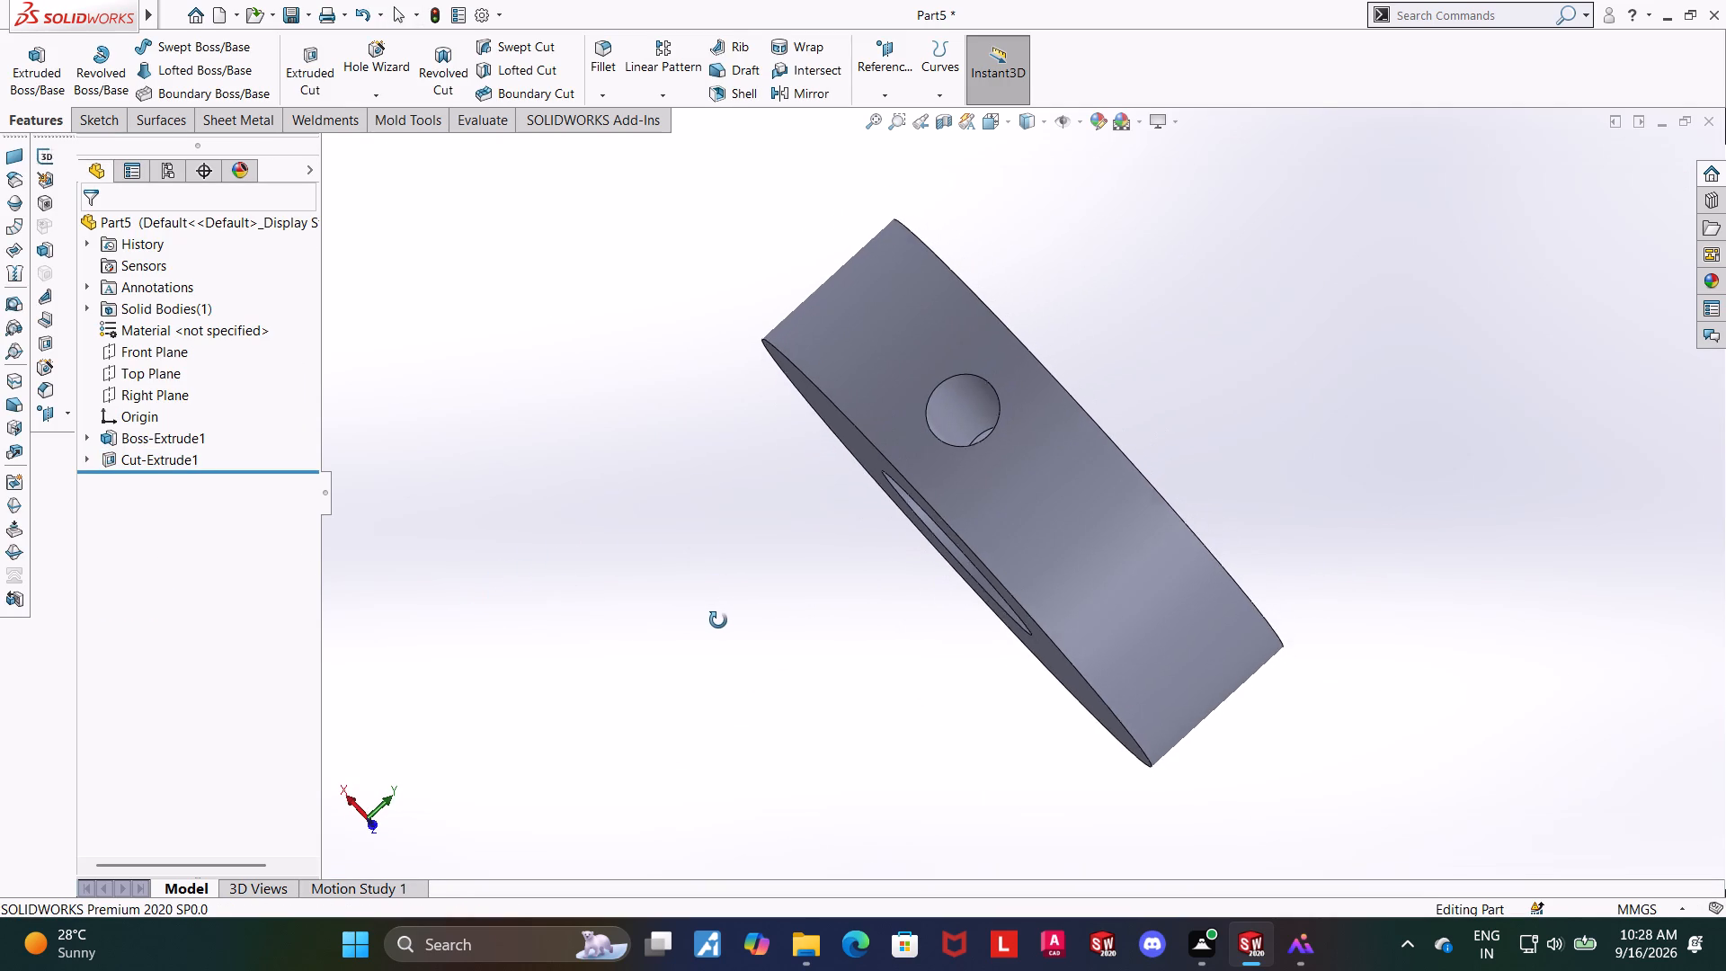
pyautogui.moveTo(718, 620); pyautogui.dragTo(691, 618, button='middle')
pyautogui.moveTo(651, 611); pyautogui.dragTo(576, 606, button='middle')
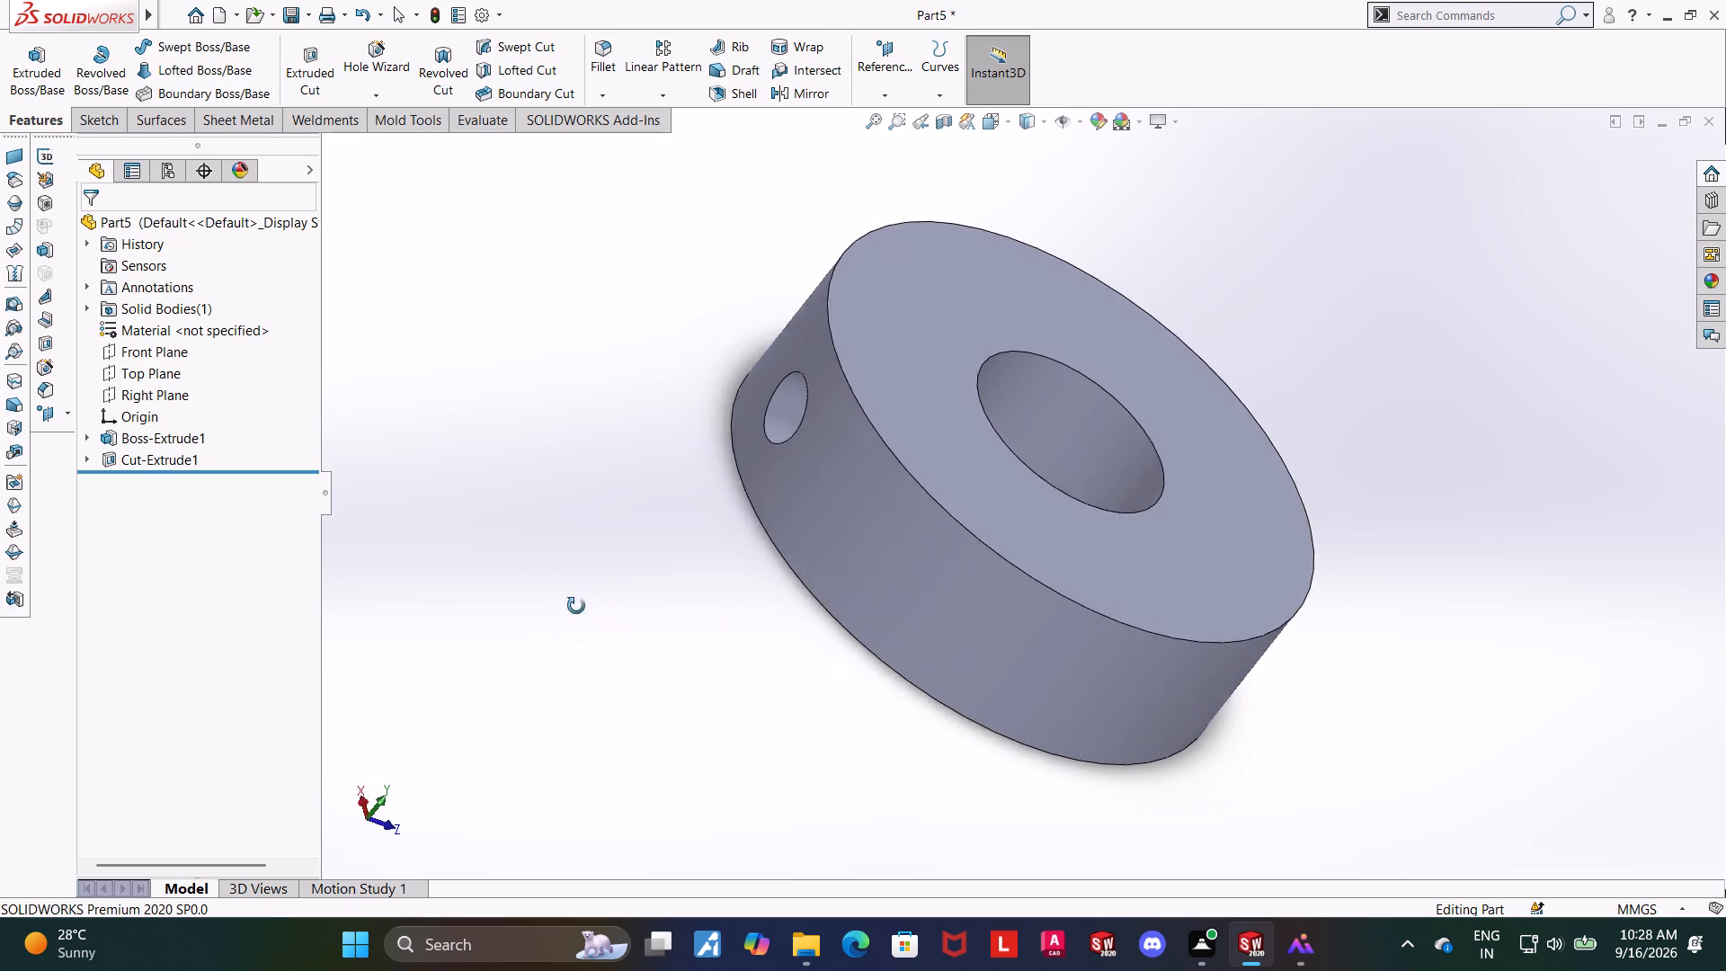
pyautogui.moveTo(576, 606); pyautogui.dragTo(545, 594, button='middle')
pyautogui.click(93, 459)
pyautogui.doubleClick(136, 482)
pyautogui.moveTo(591, 577); pyautogui.dragTo(629, 609, button='middle')
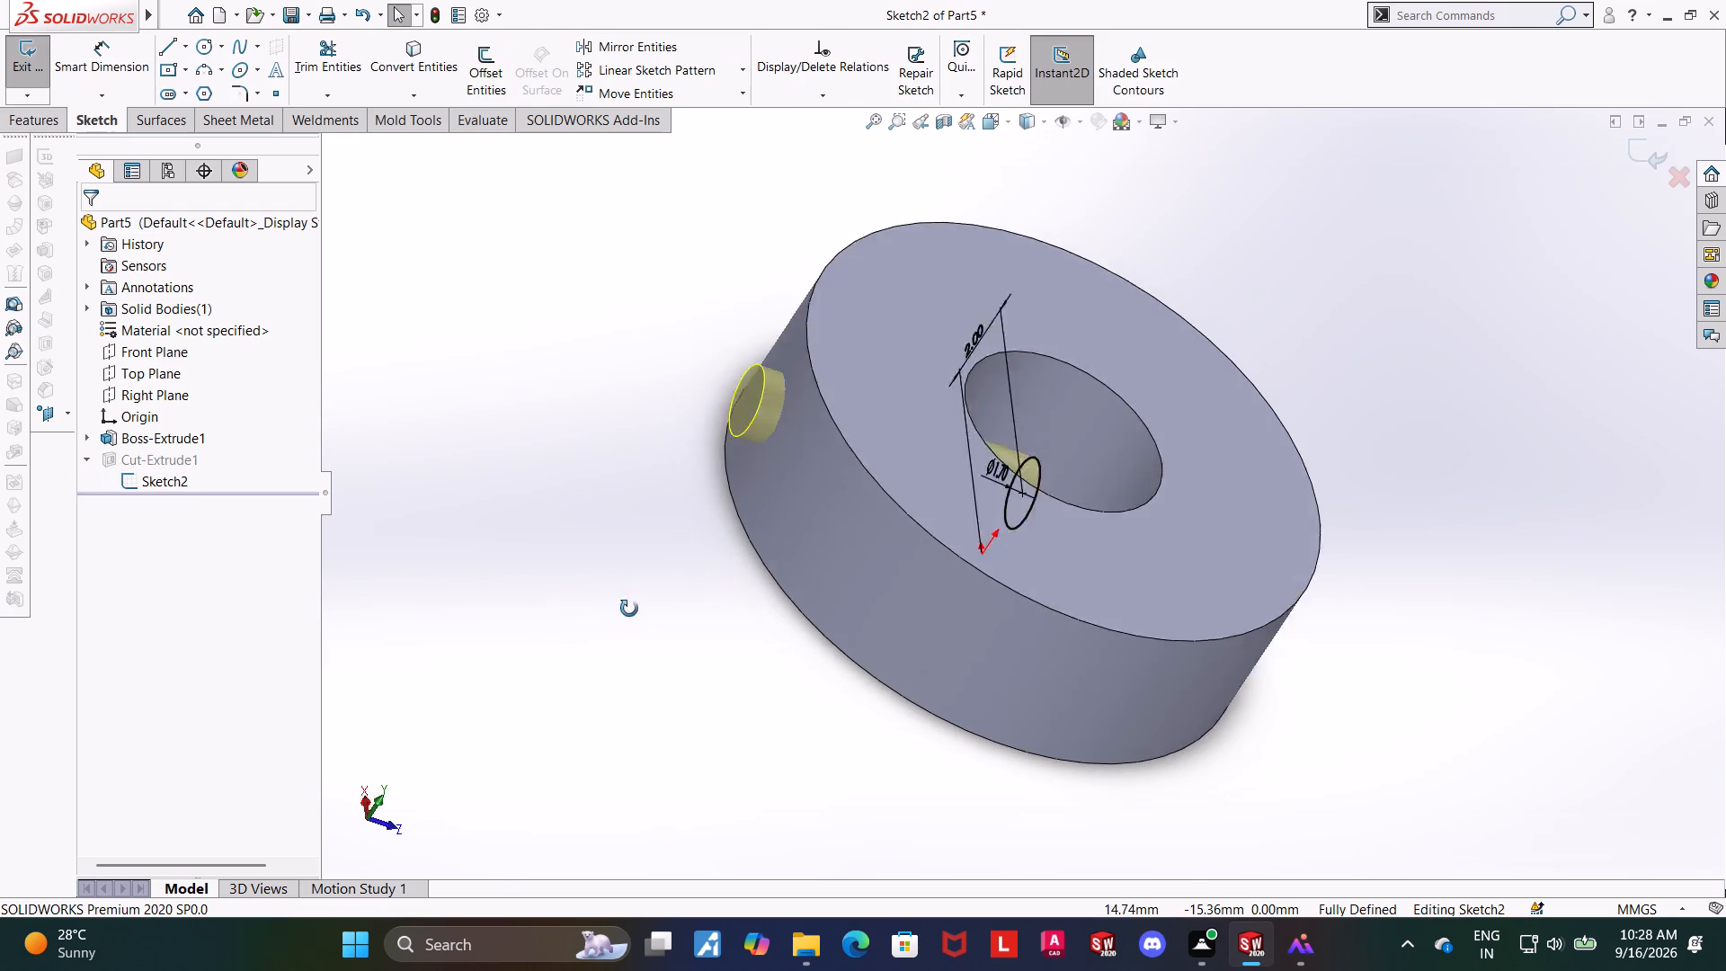
pyautogui.moveTo(629, 609); pyautogui.dragTo(672, 666, button='middle')
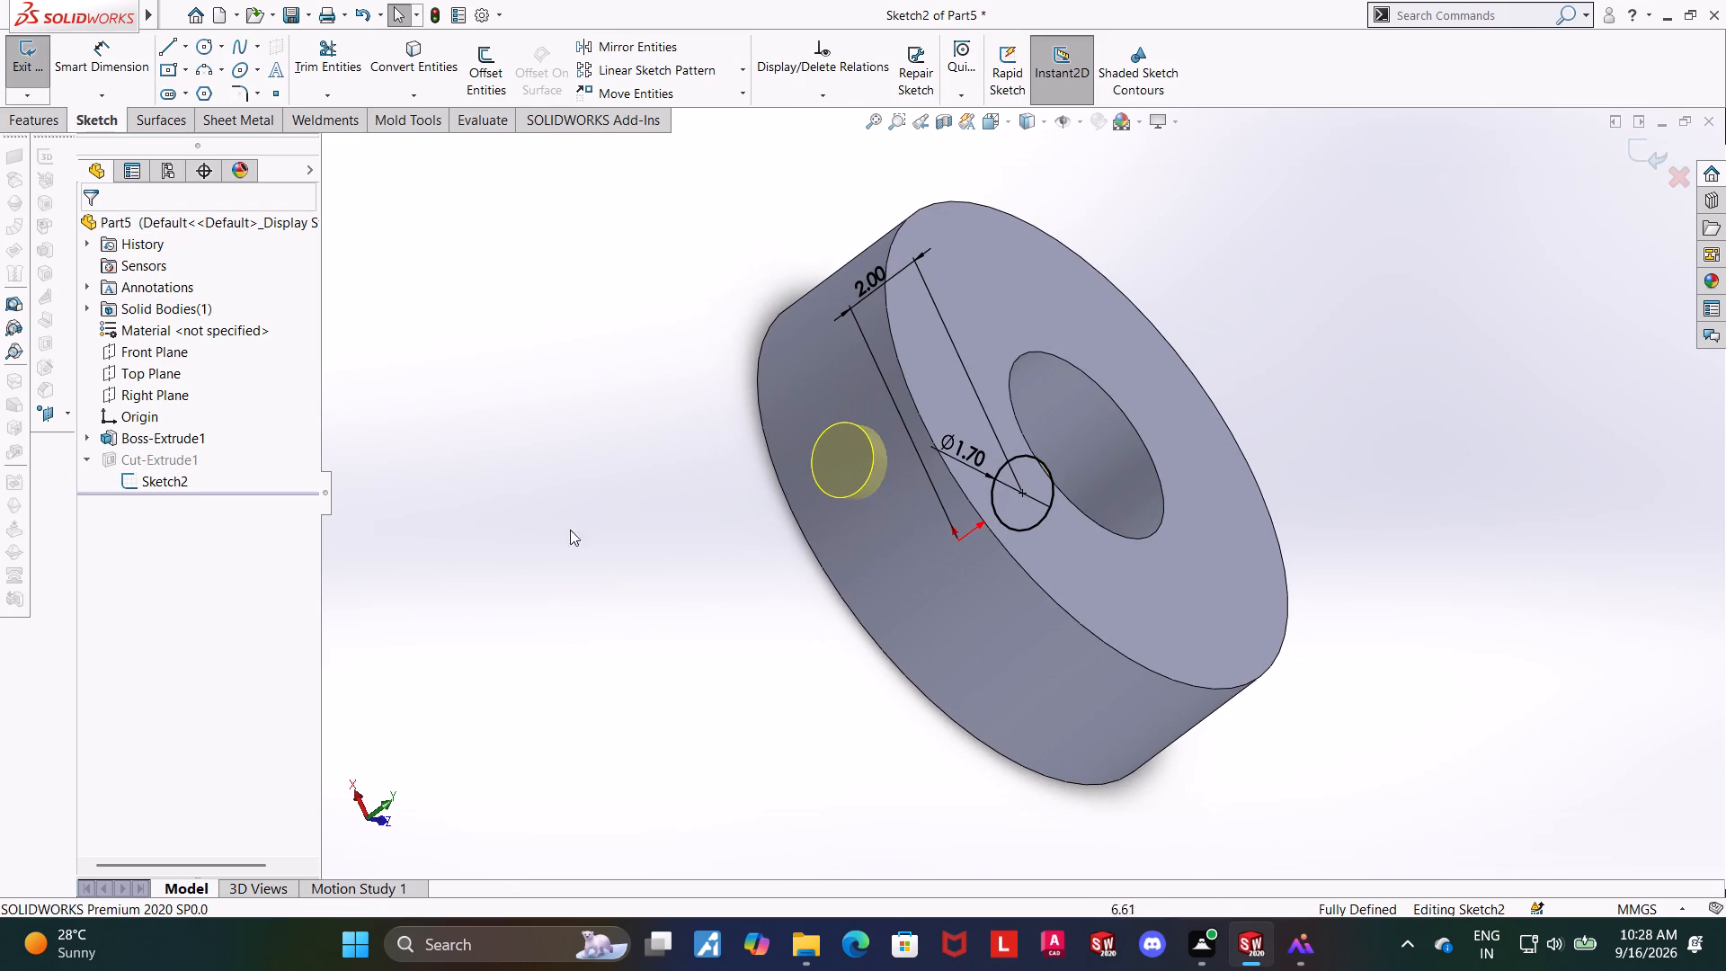
pyautogui.click(606, 525)
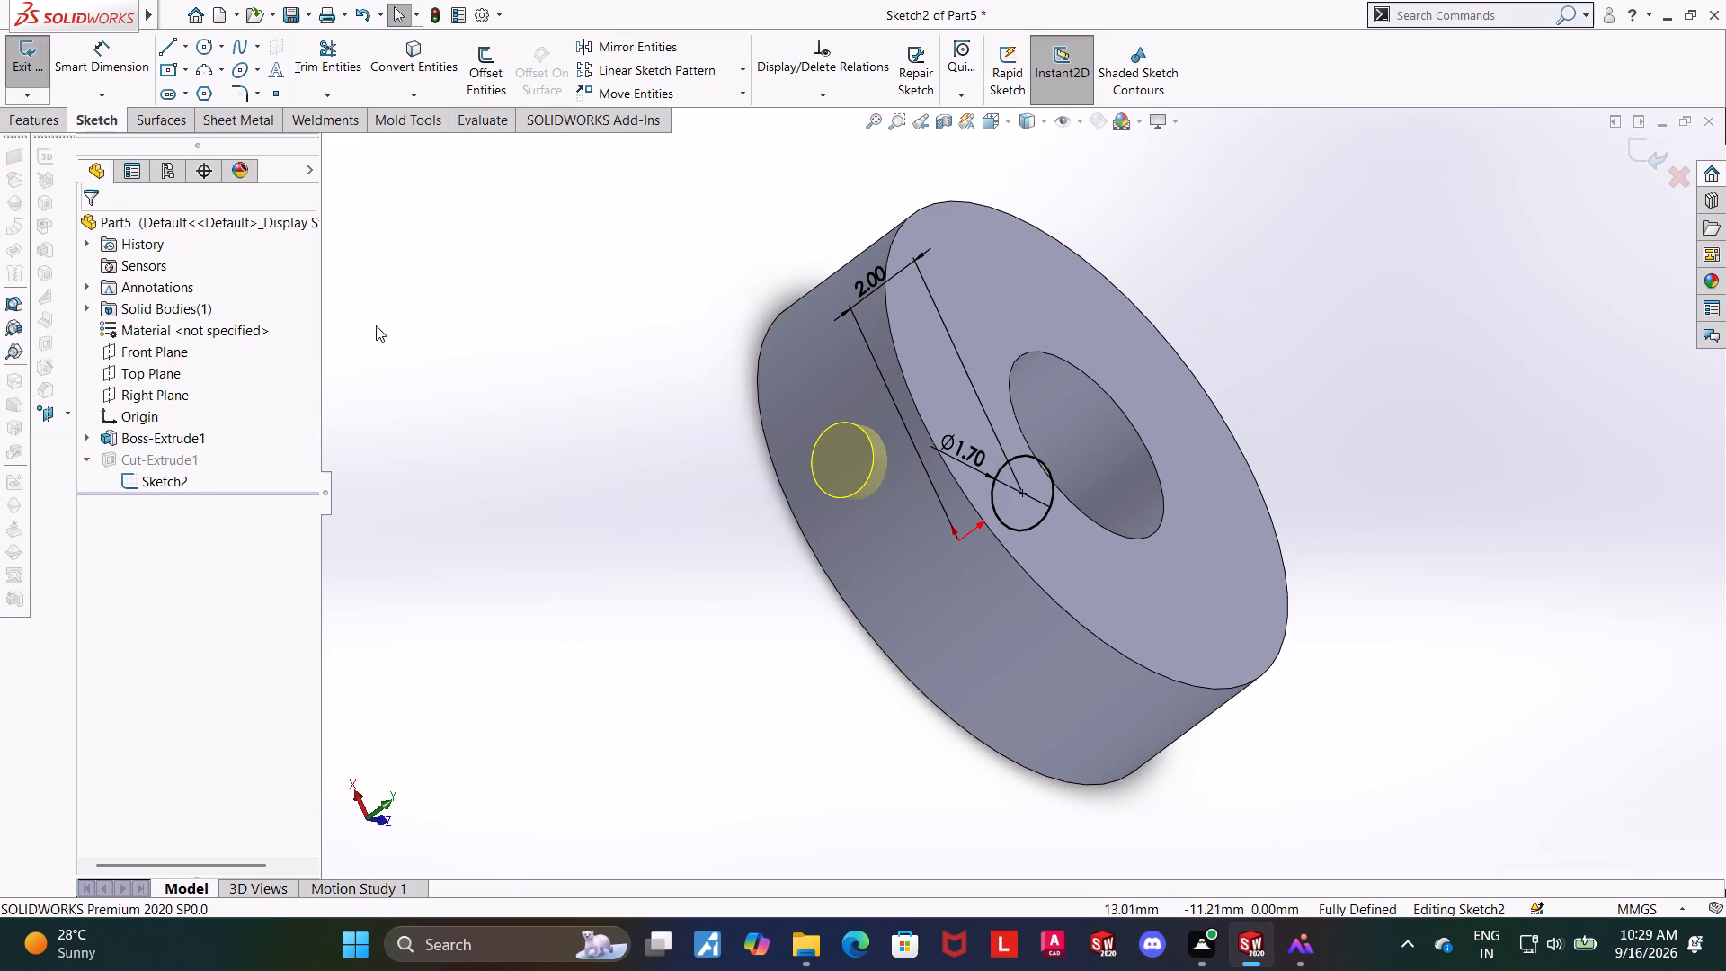
pyautogui.click(1679, 194)
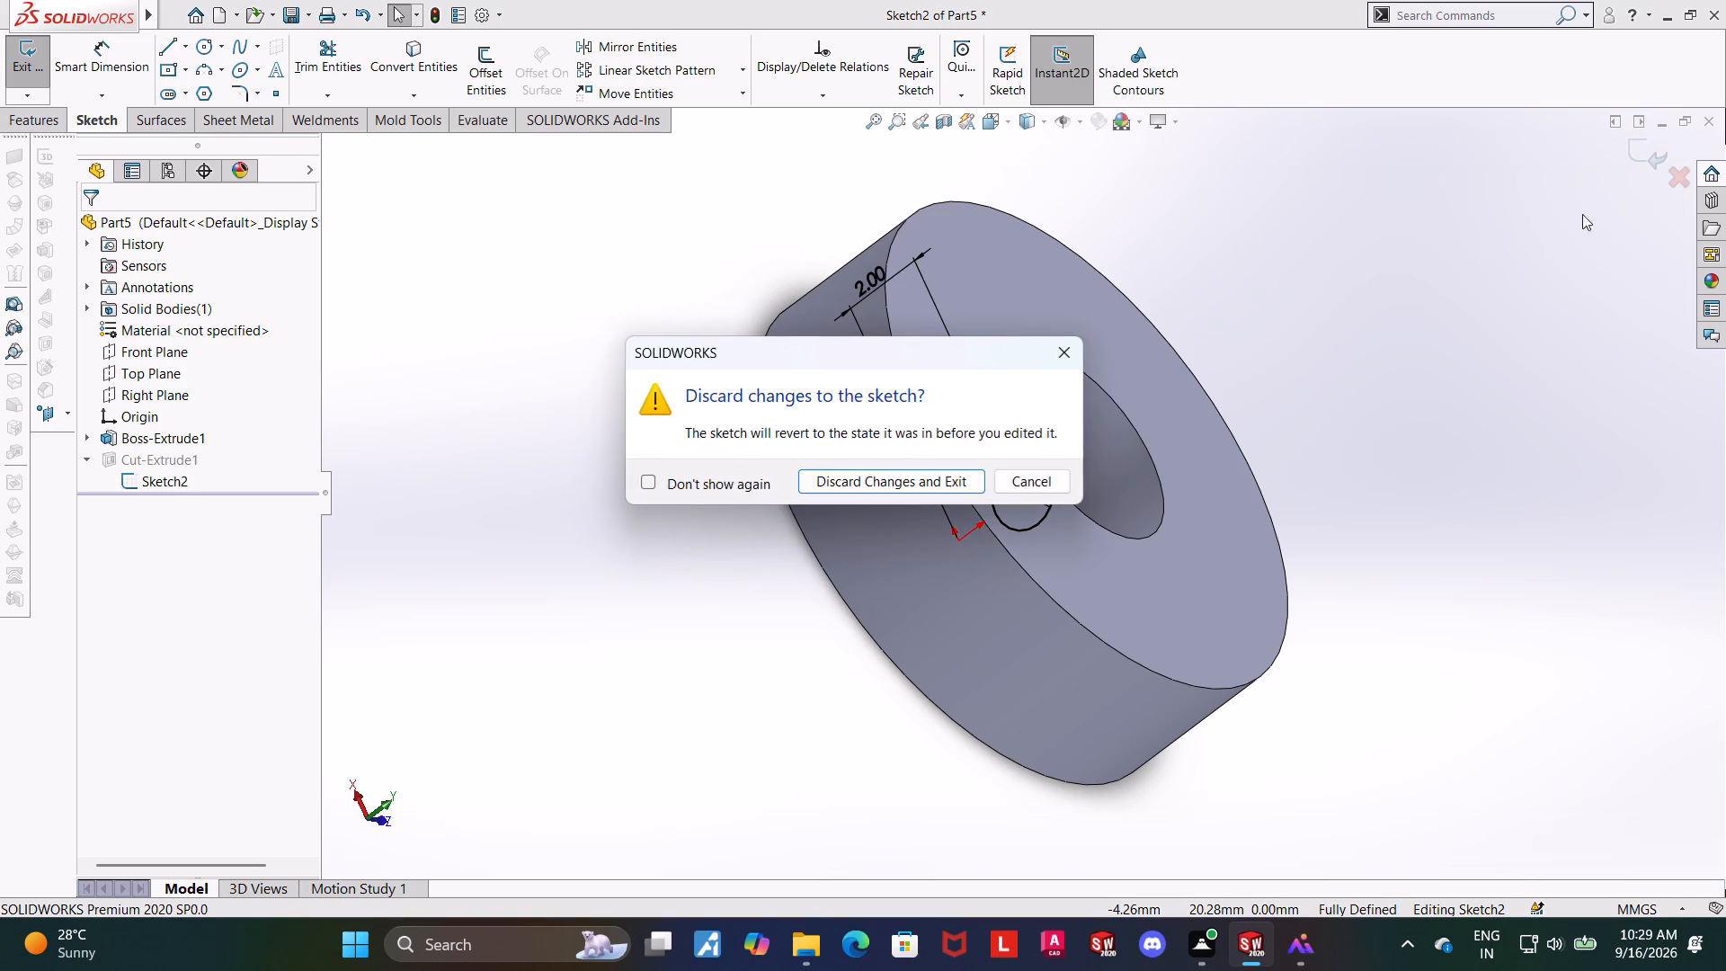
pyautogui.click(1021, 478)
pyautogui.click(1636, 150)
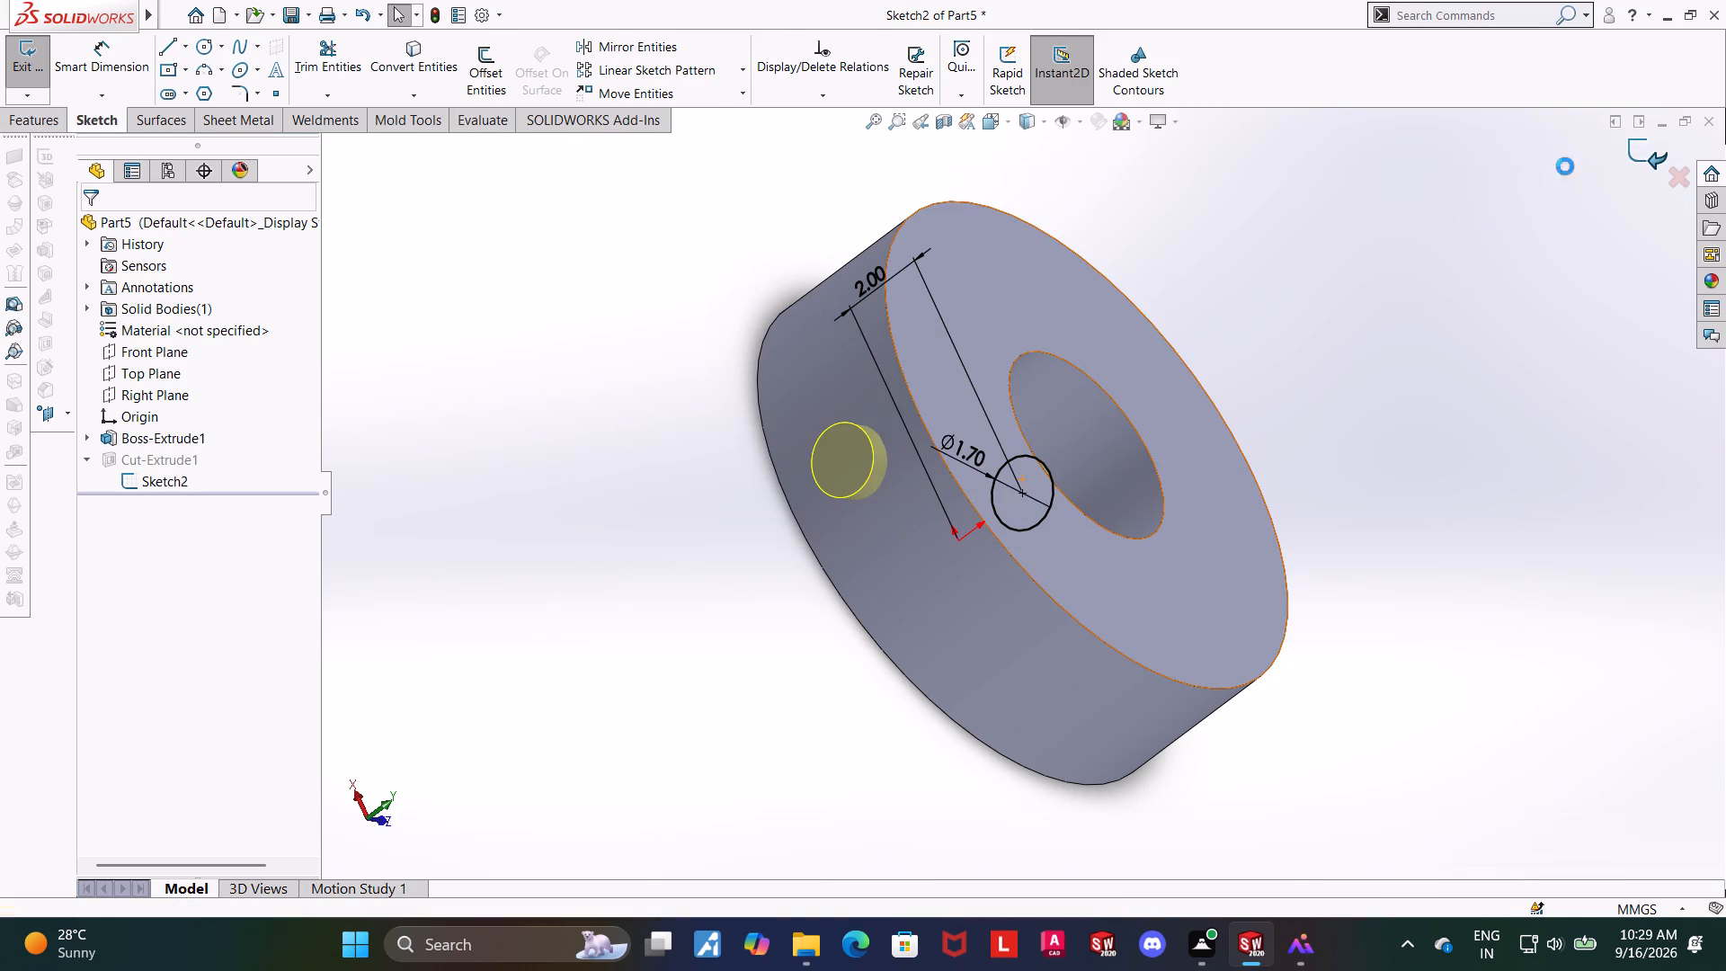
pyautogui.moveTo(1404, 254); pyautogui.dragTo(1374, 254, button='middle')
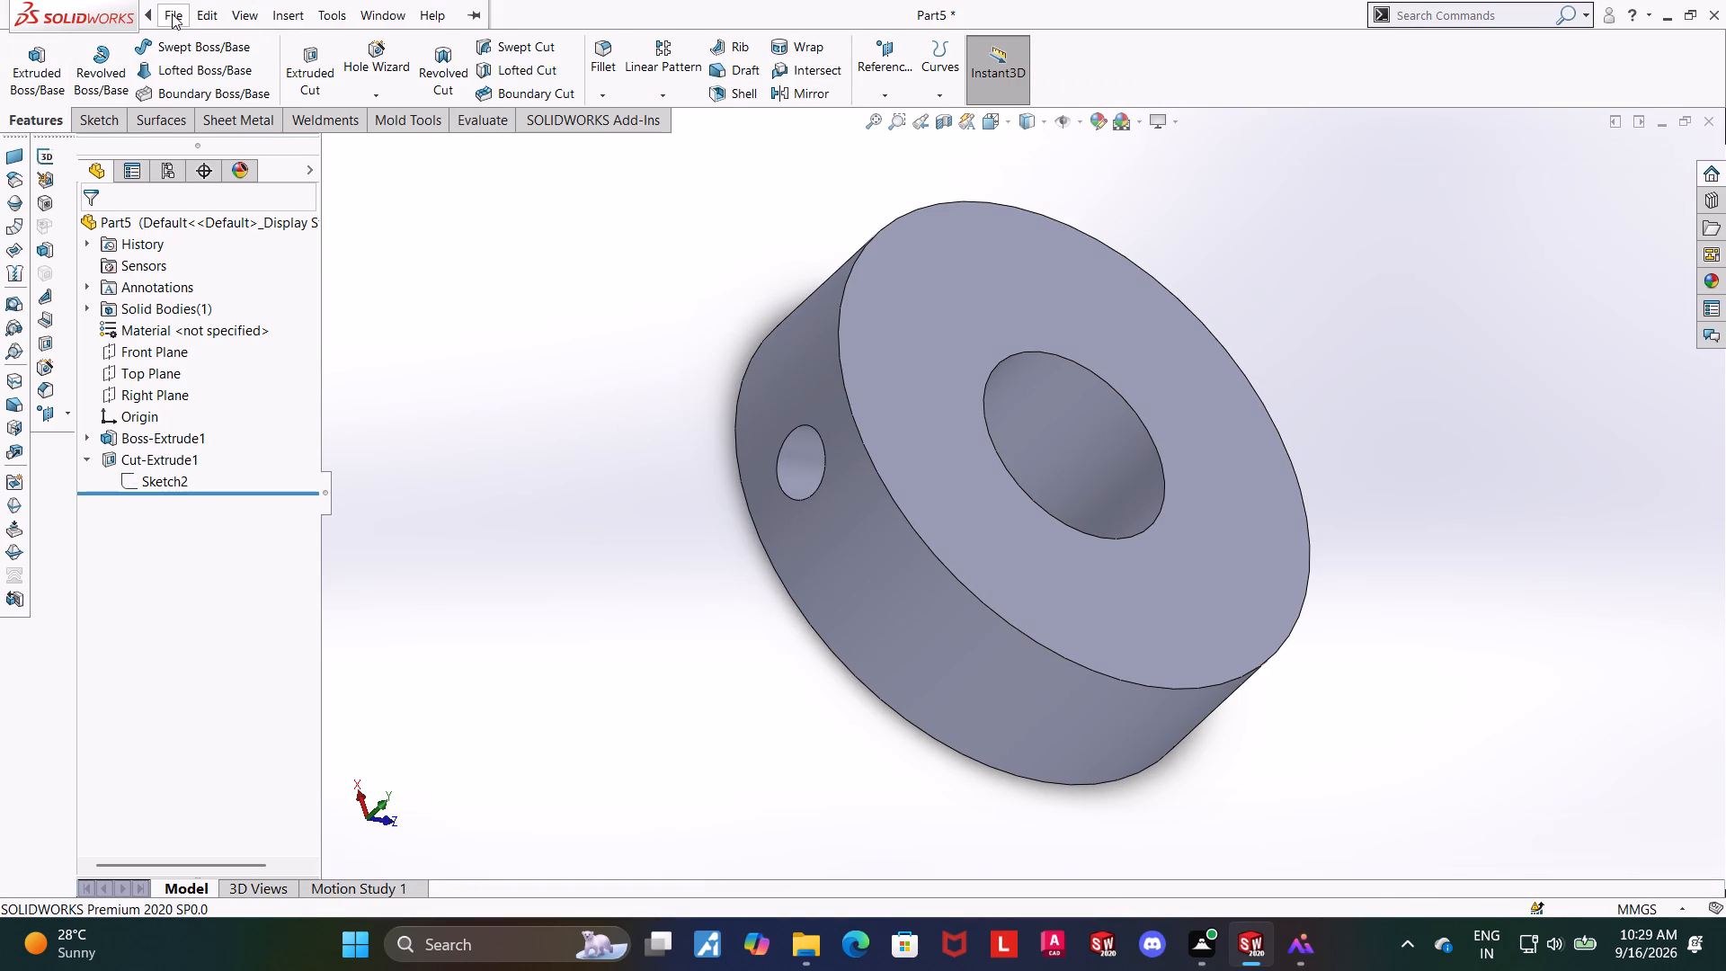
# Save the ring part as "top cover" in the Downloads folder.
pyautogui.click(207, 241)
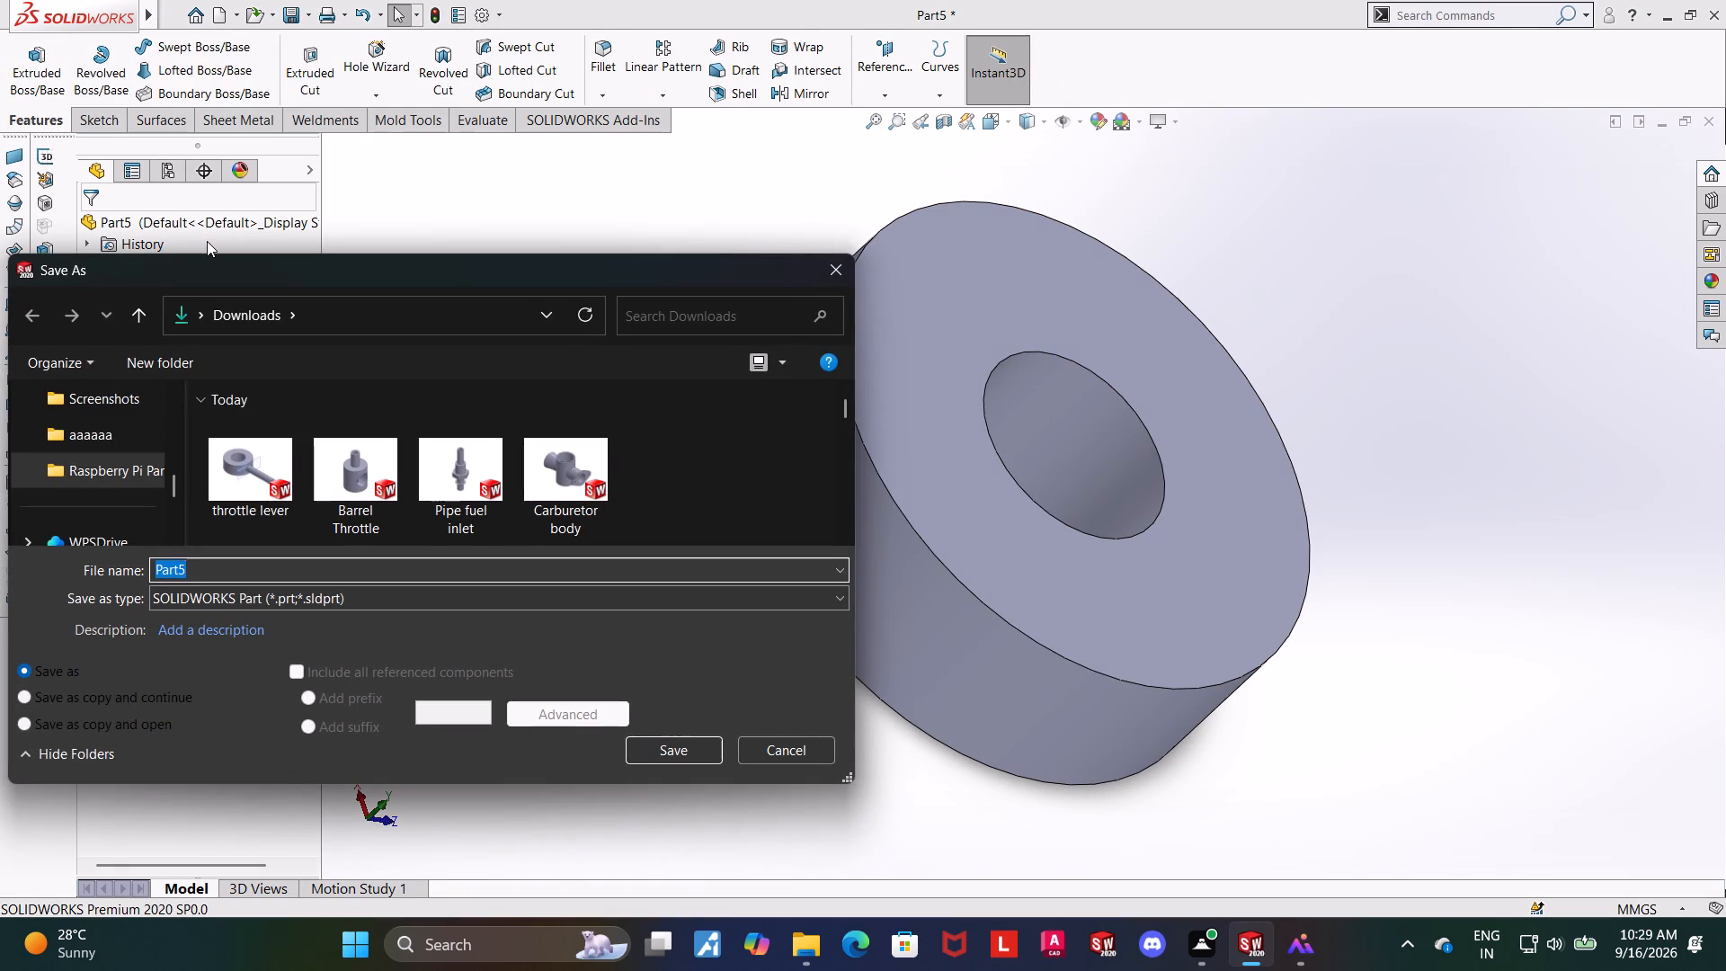
pyautogui.write('top cover')
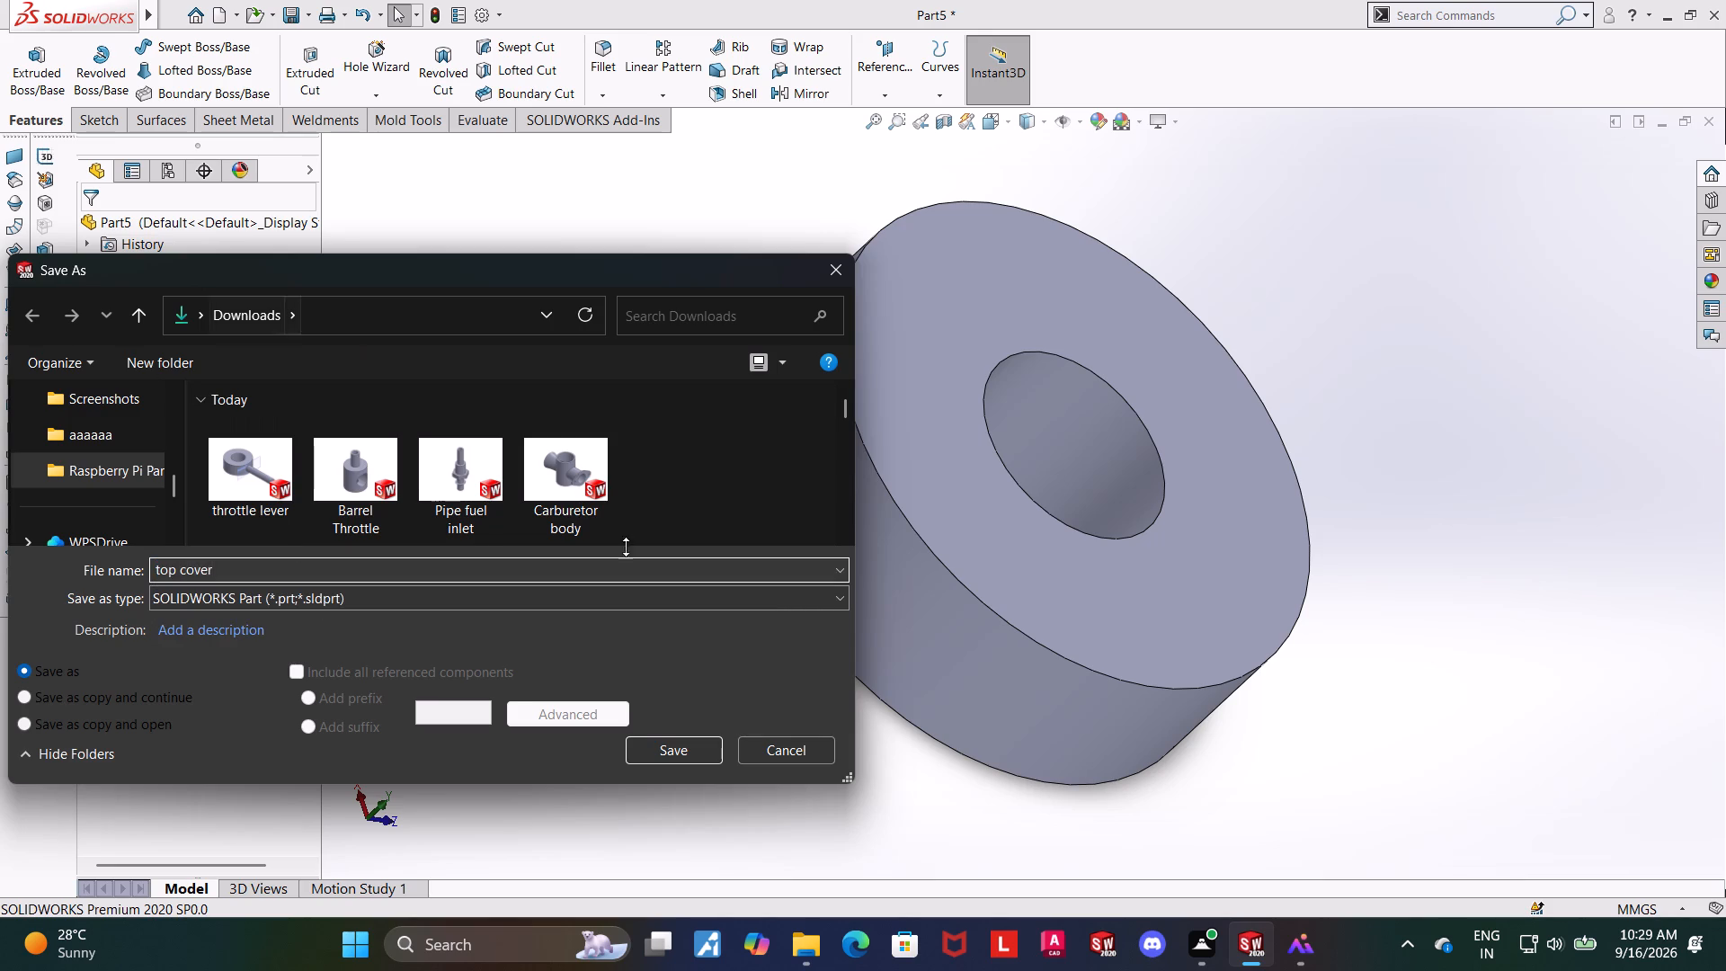
pyautogui.click(677, 752)
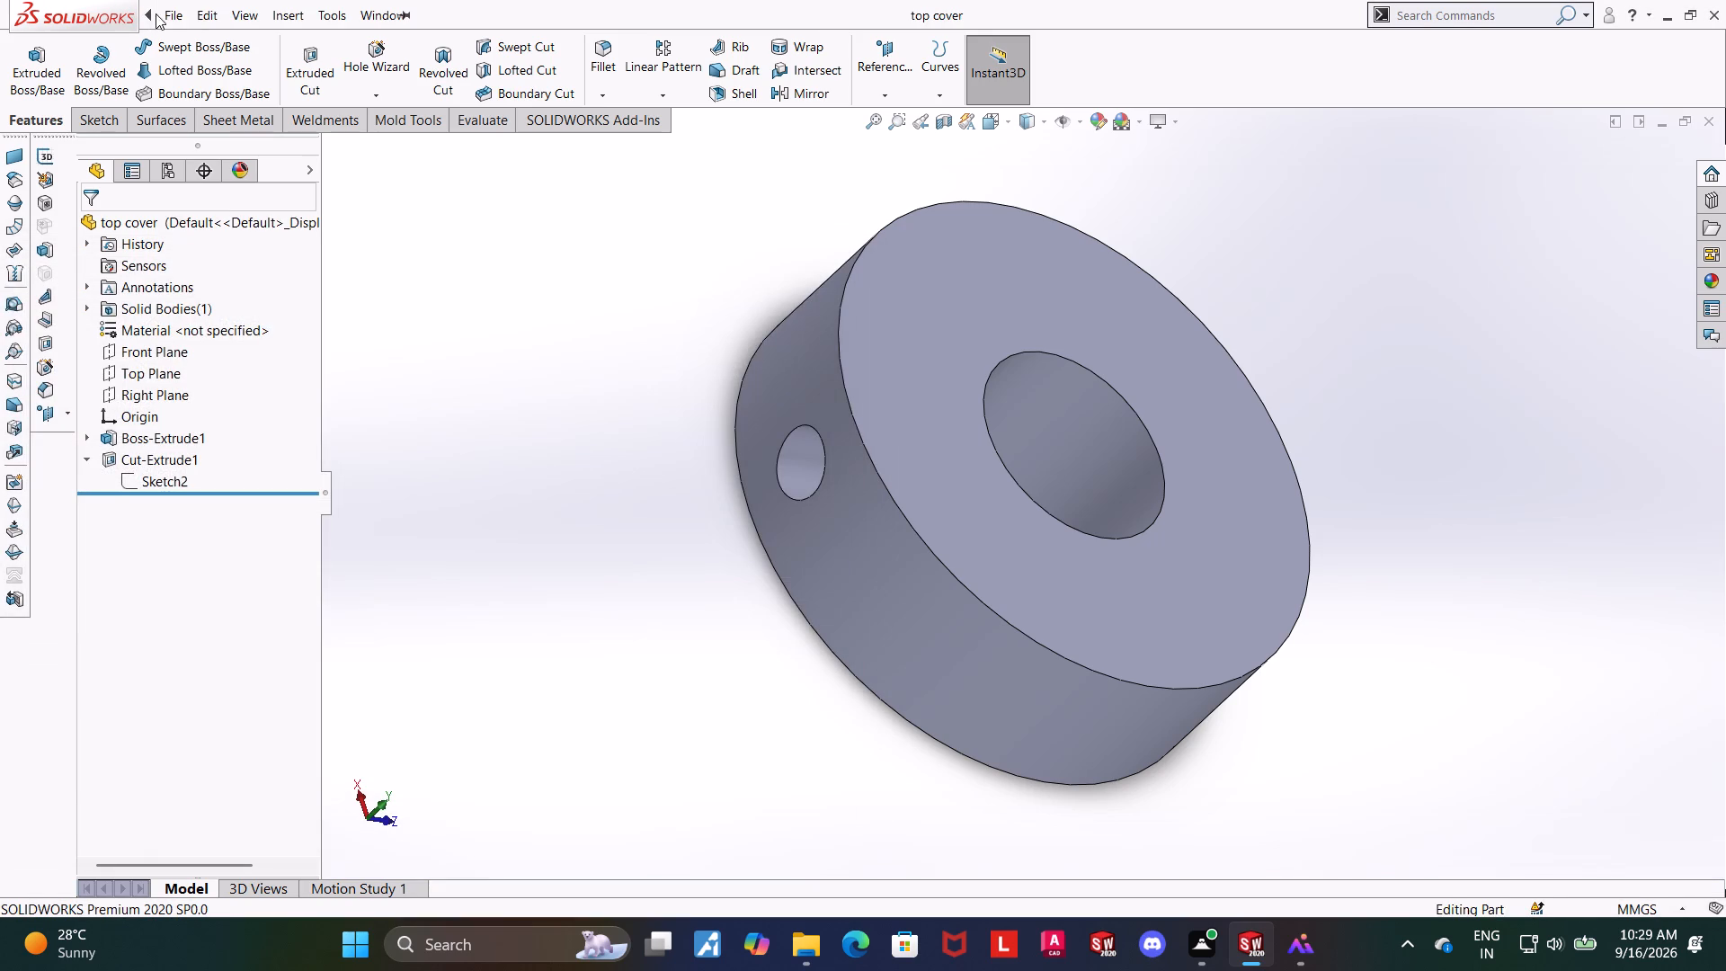
# Save a PDF copy of the top cover part in the Downloads folder.
pyautogui.click(163, 13)
pyautogui.click(222, 245)
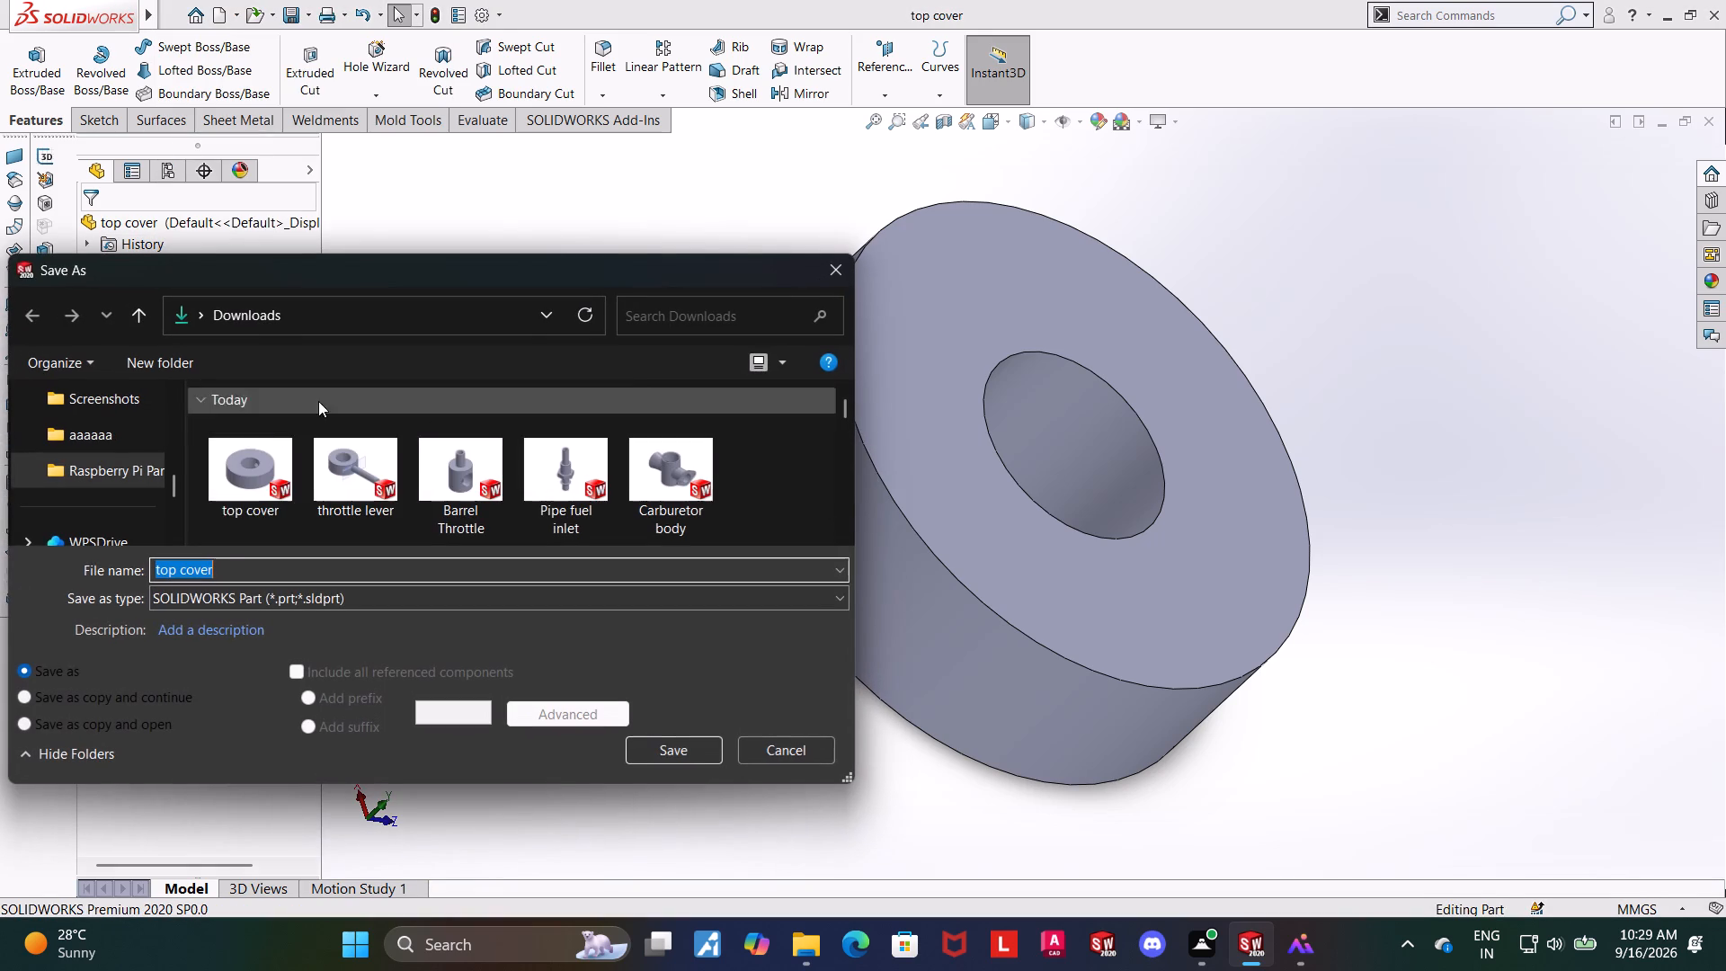
pyautogui.click(269, 592)
pyautogui.click(345, 187)
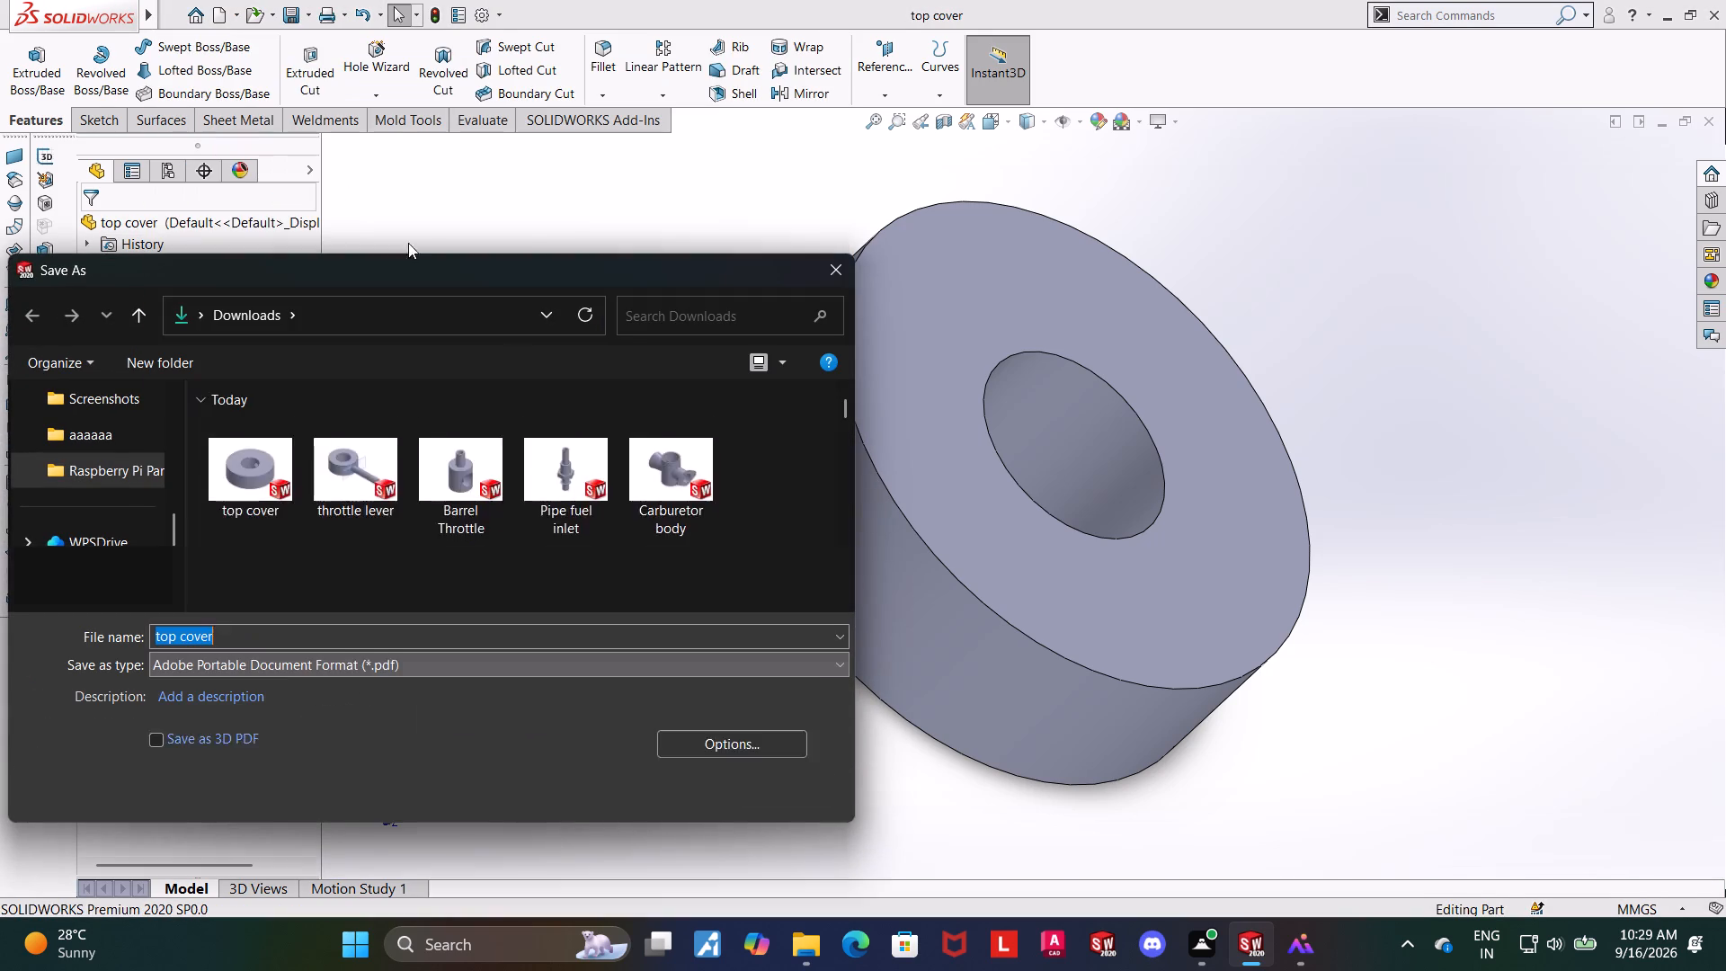
pyautogui.click(660, 785)
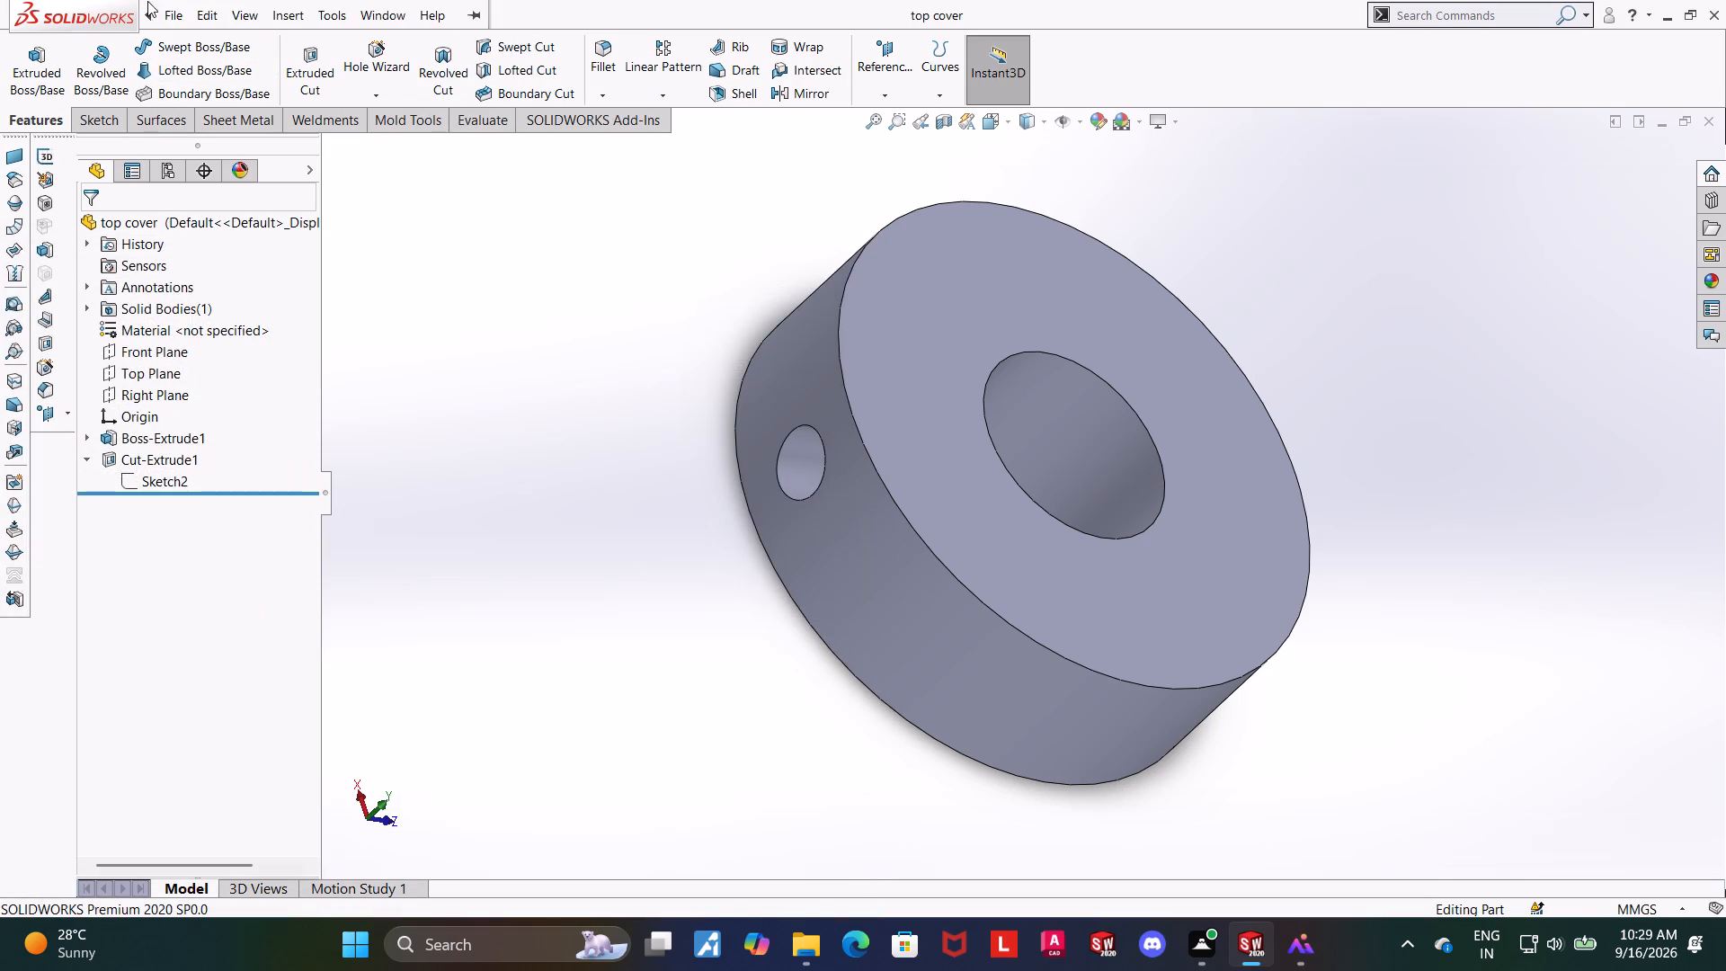
# Create a new part document.
pyautogui.click(185, 48)
pyautogui.doubleClick(452, 450)
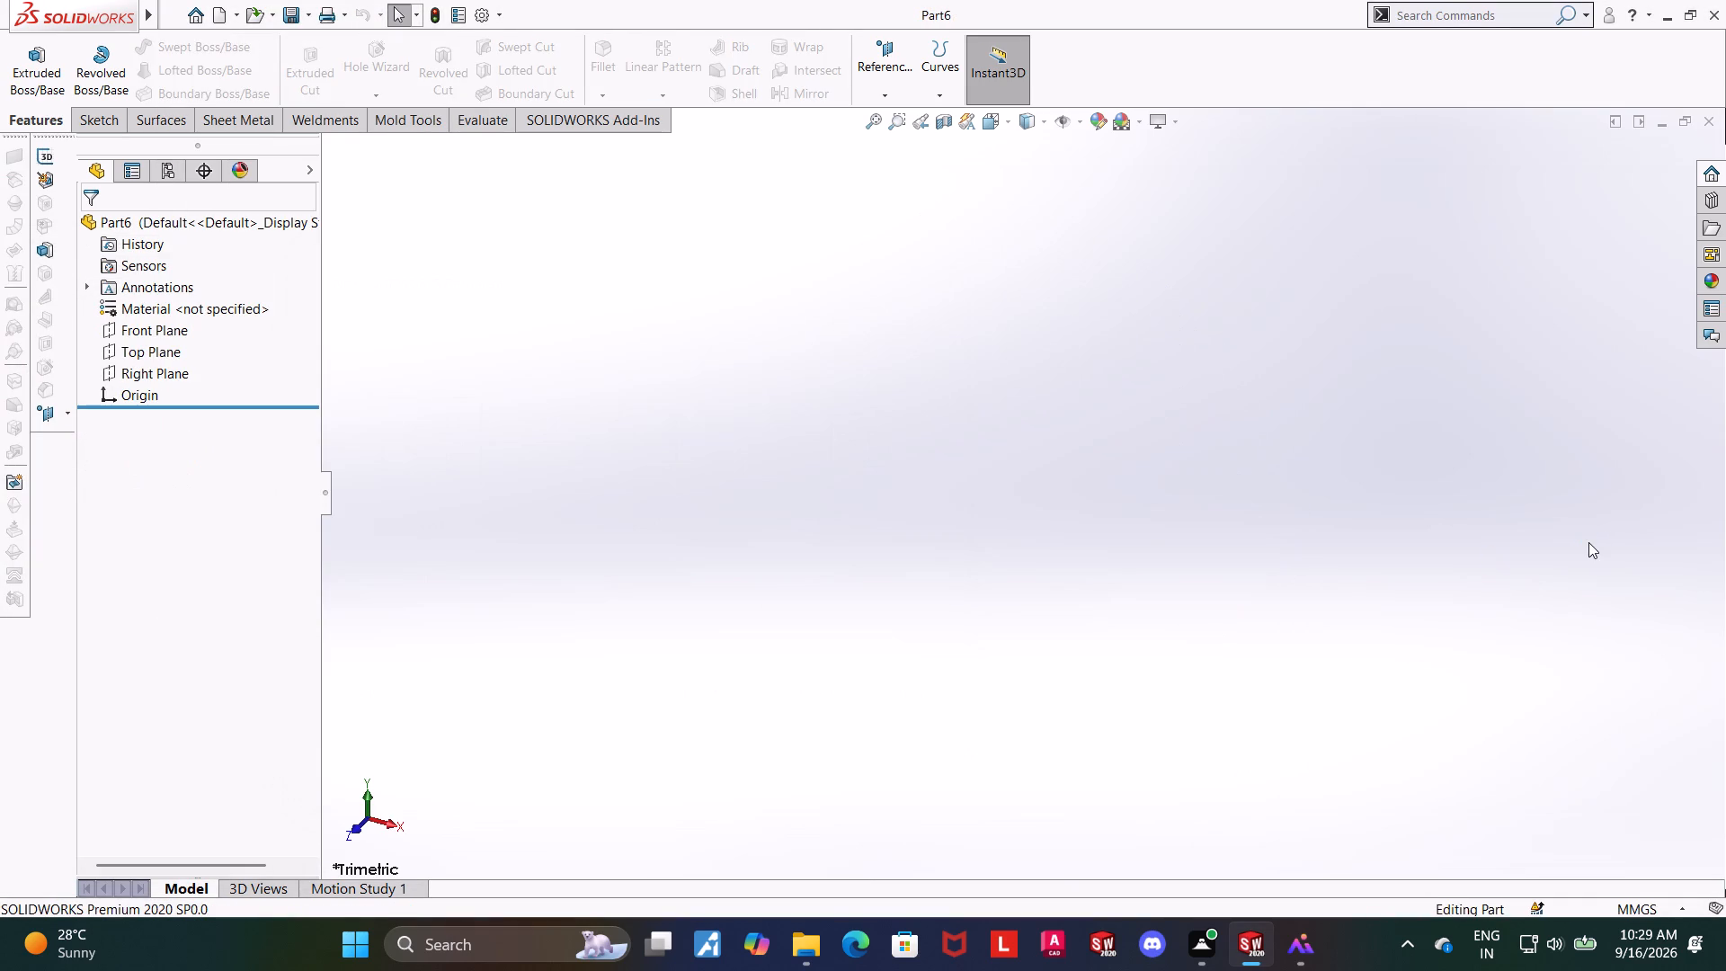
# Consult the carburetor assembly drawing in the image viewer and start a sketch on the Front Plane of the new part.
pyautogui.click(1300, 934)
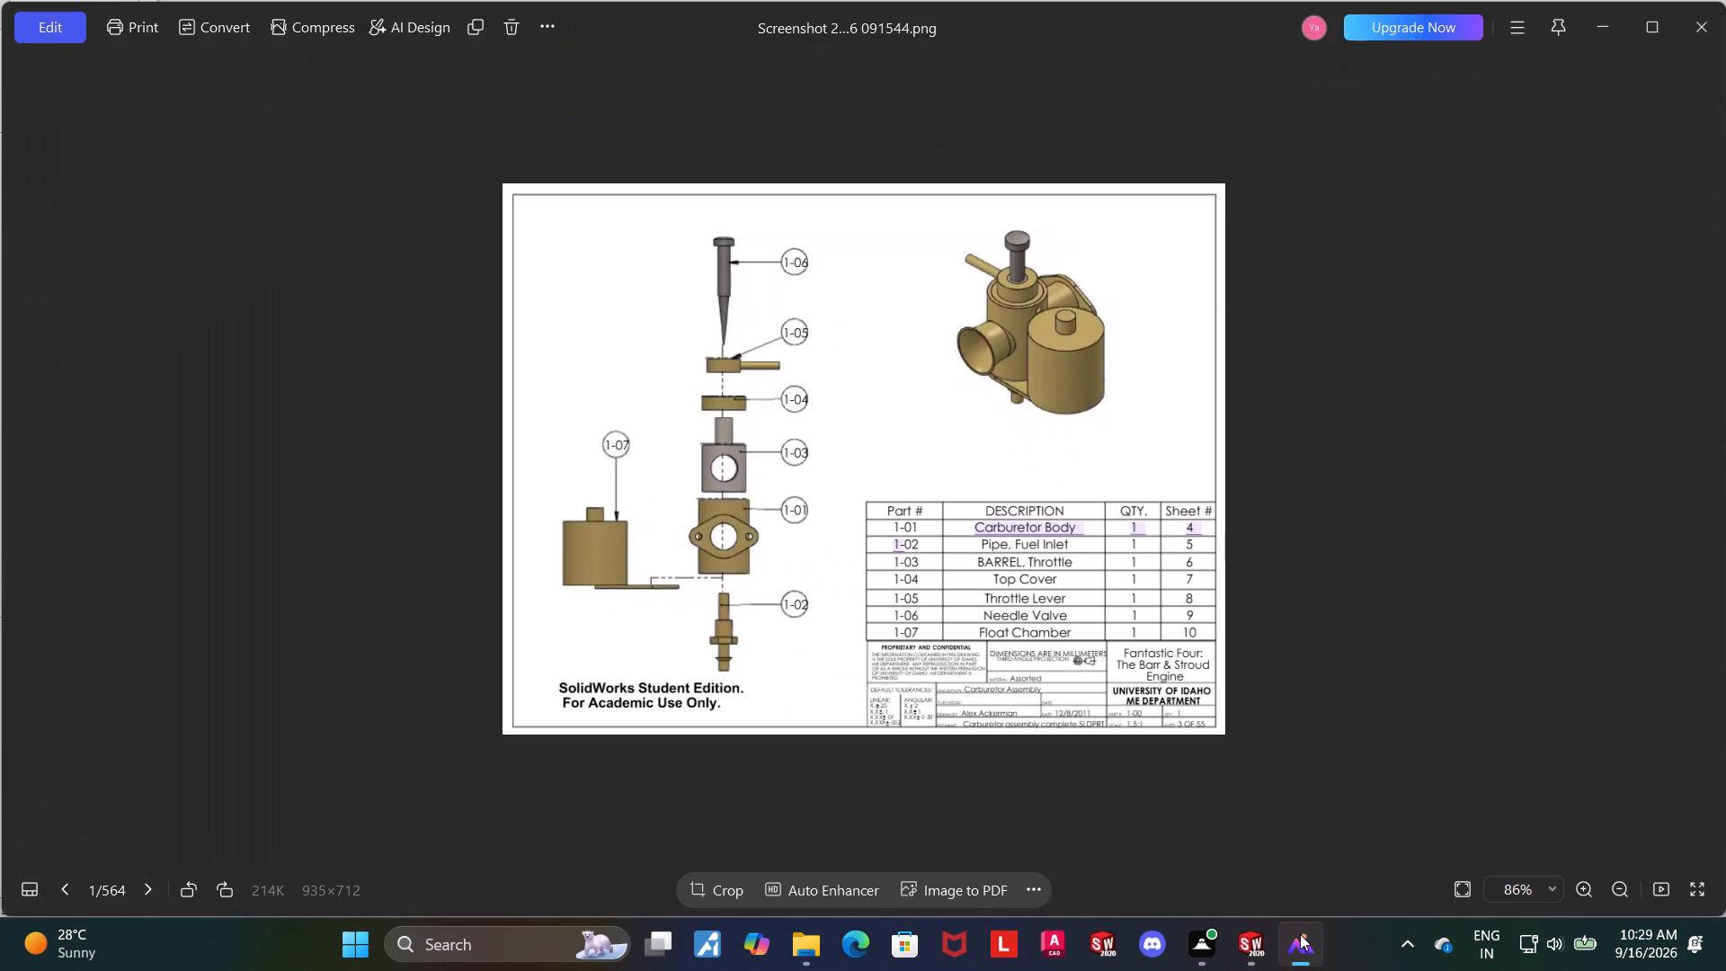
pyautogui.doubleClick(1300, 934)
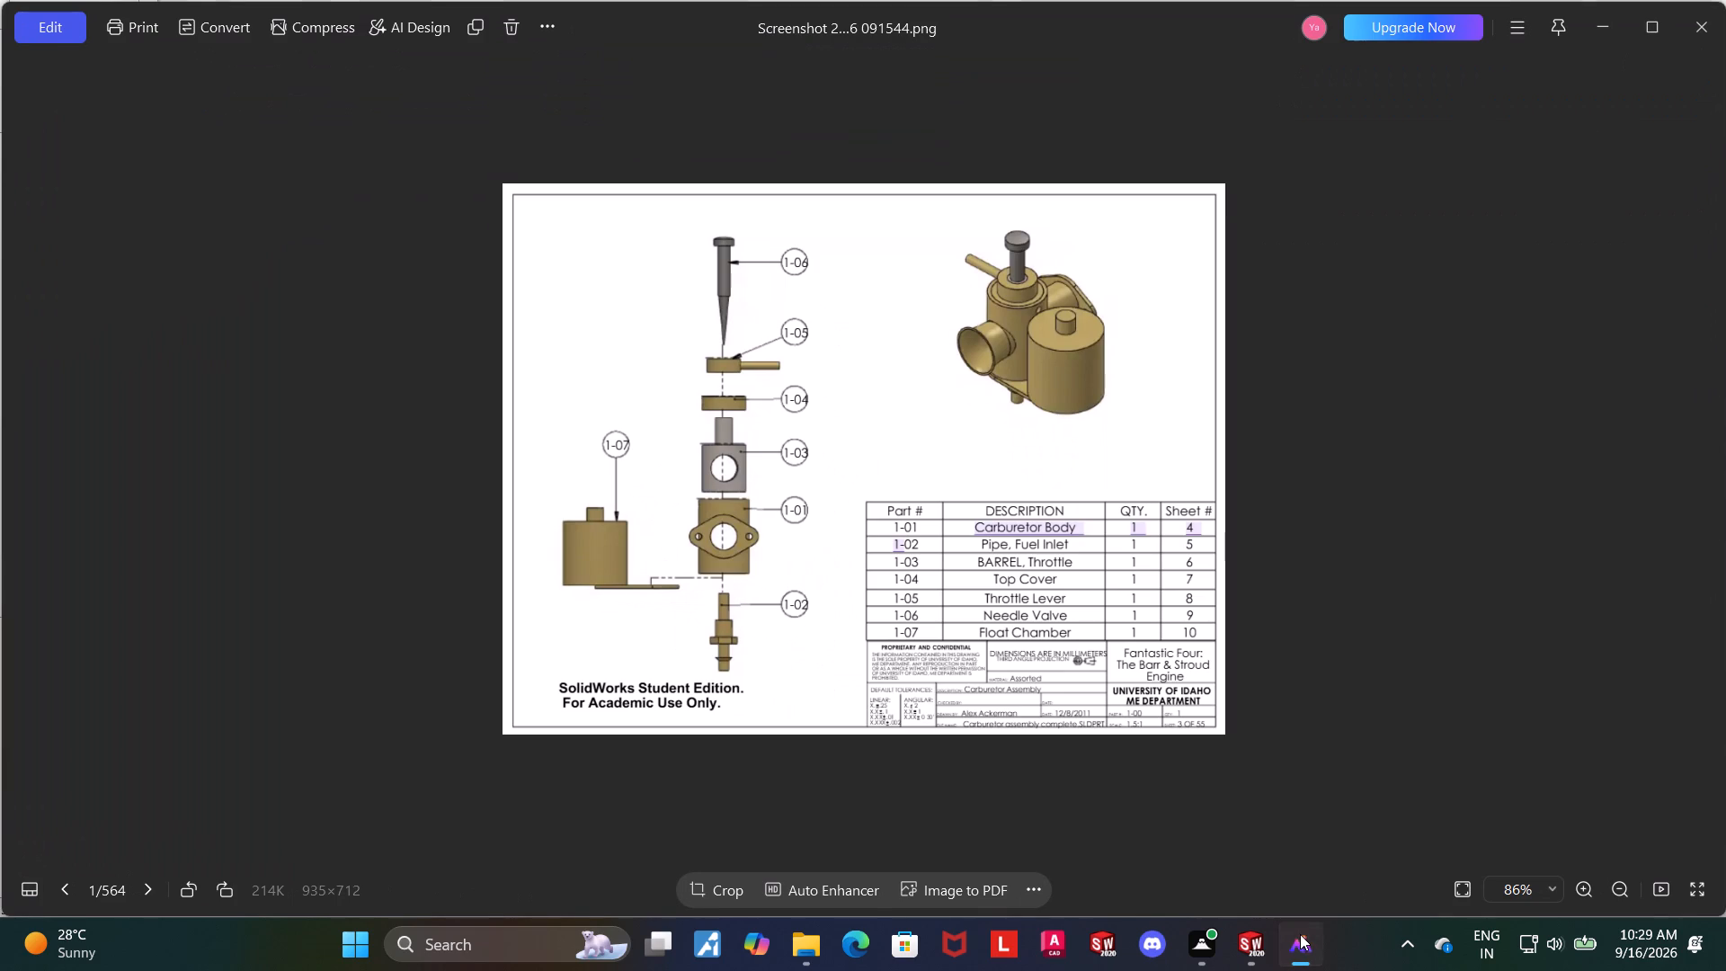
pyautogui.click(1315, 950)
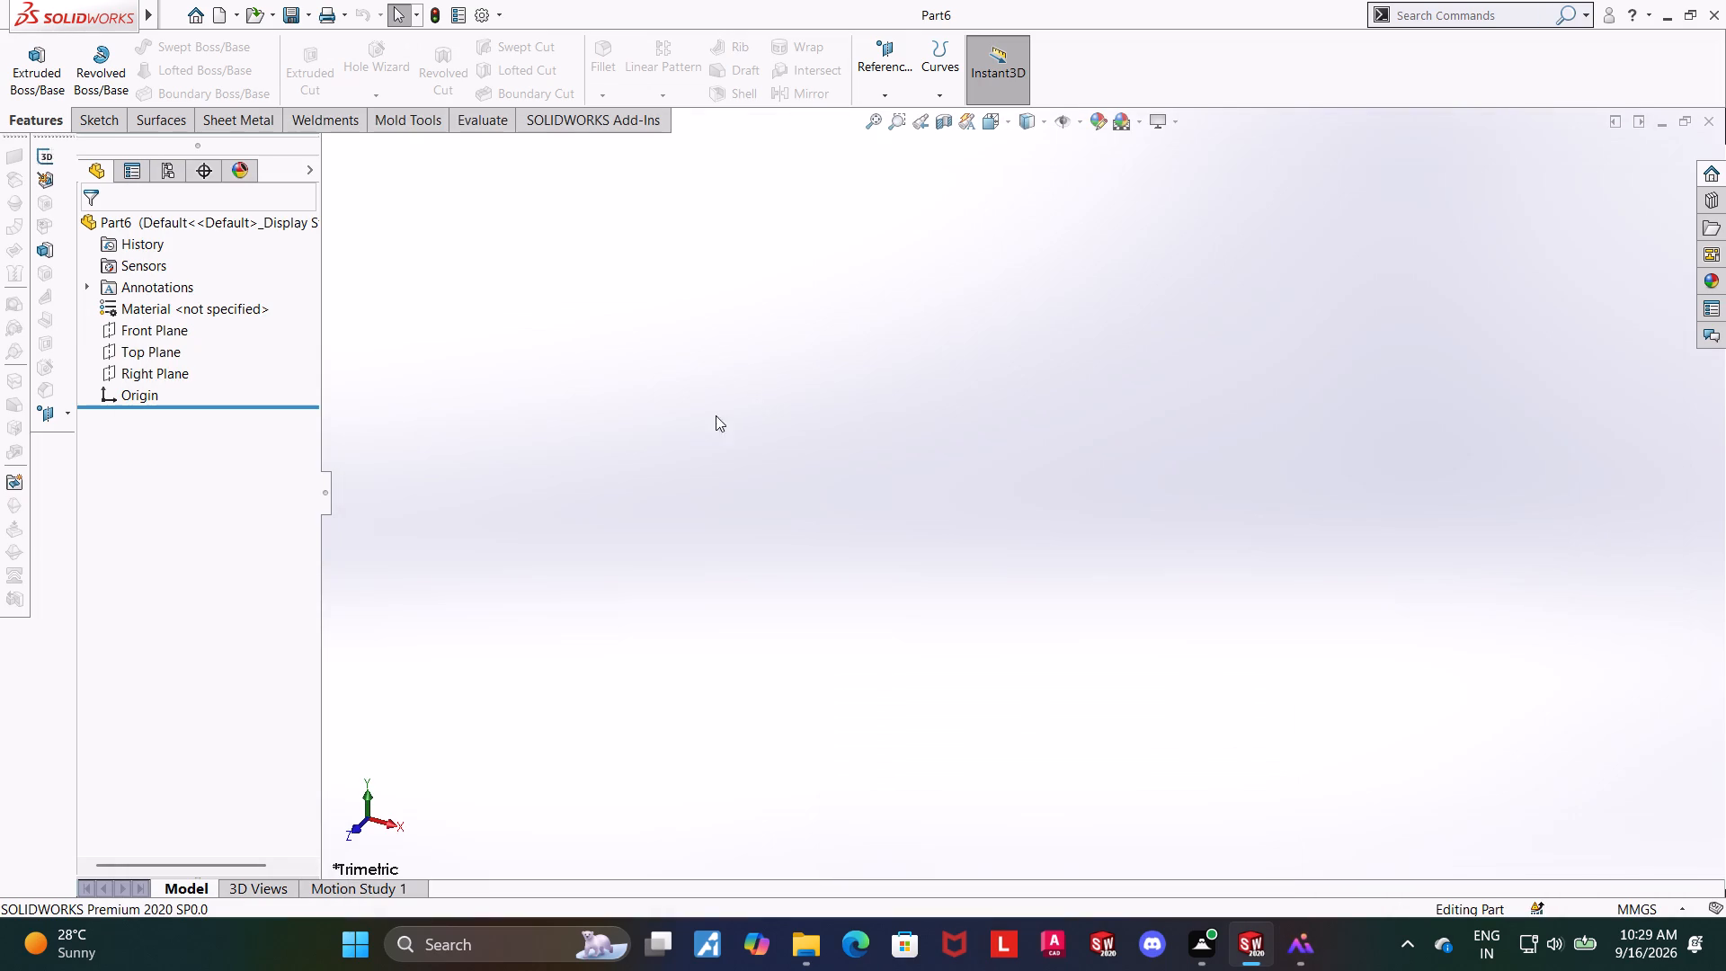
pyautogui.click(147, 334)
pyautogui.click(163, 302)
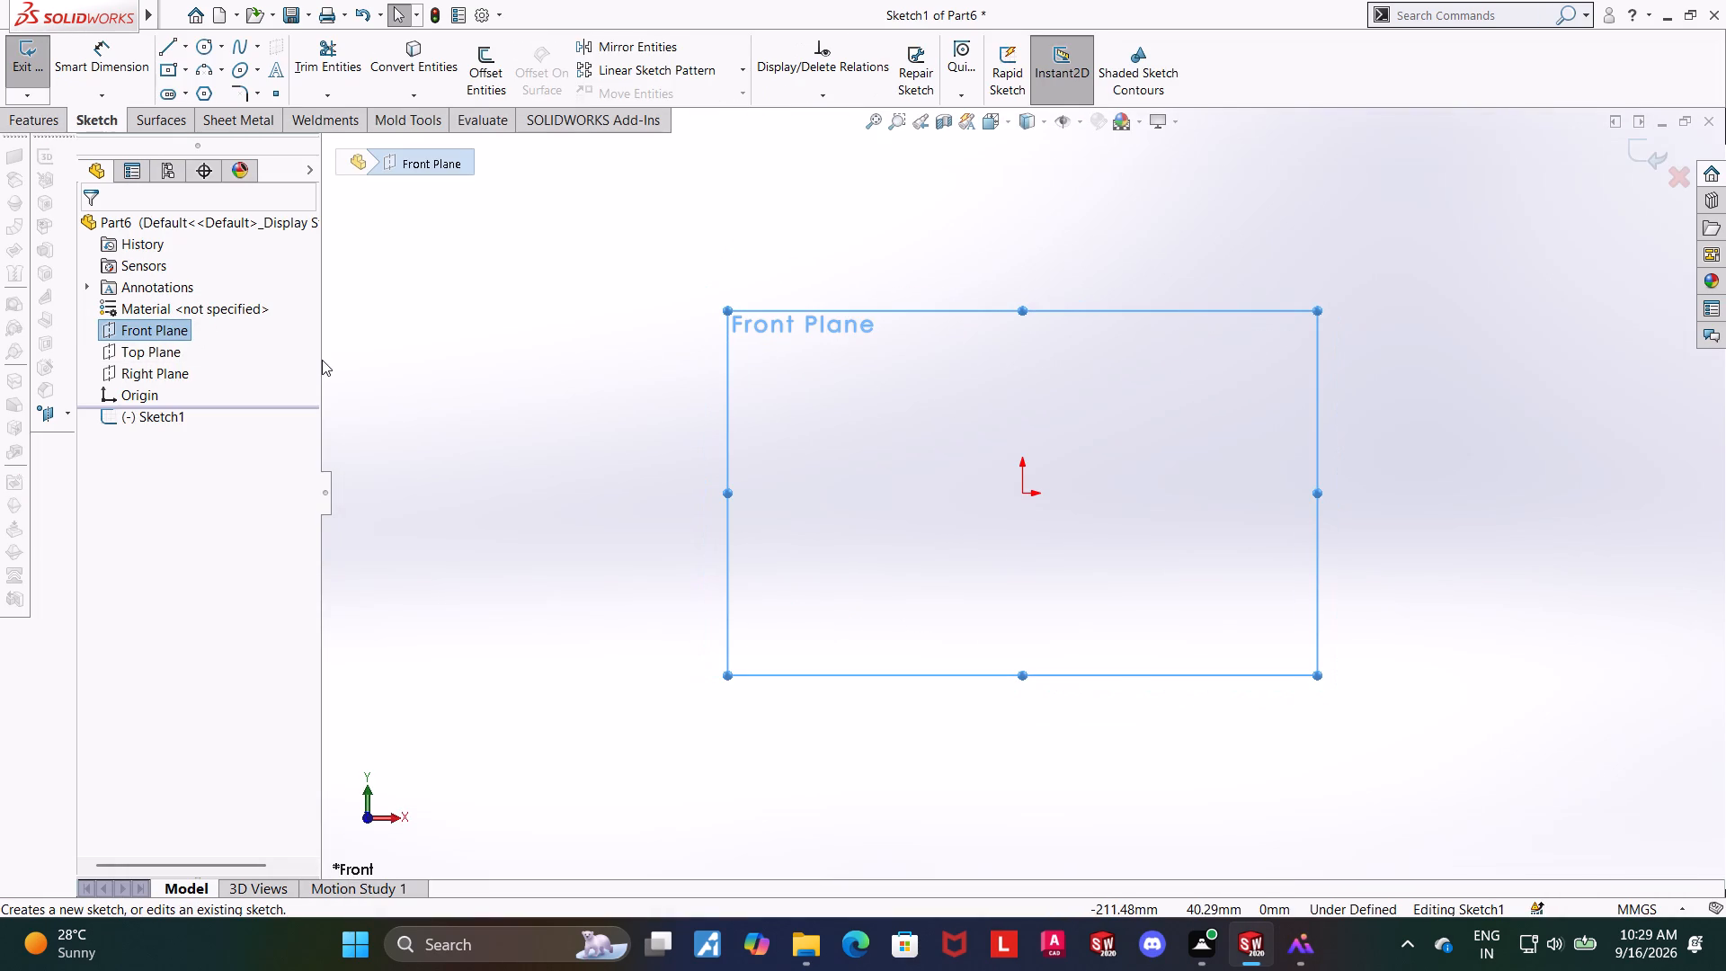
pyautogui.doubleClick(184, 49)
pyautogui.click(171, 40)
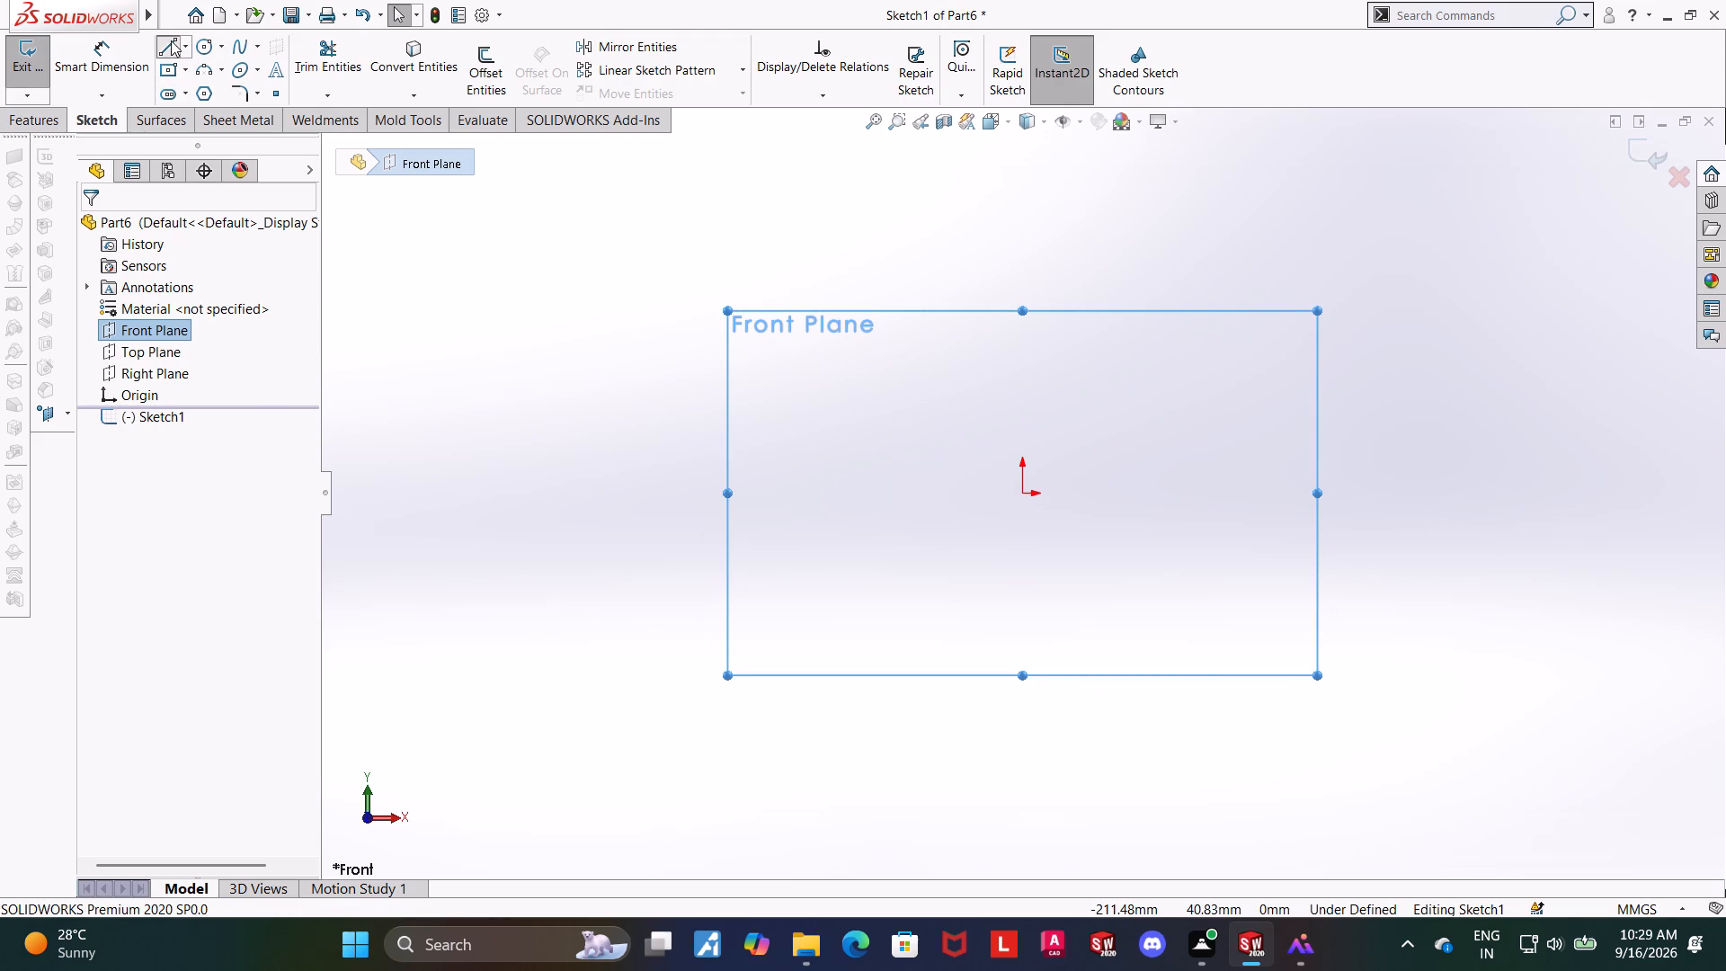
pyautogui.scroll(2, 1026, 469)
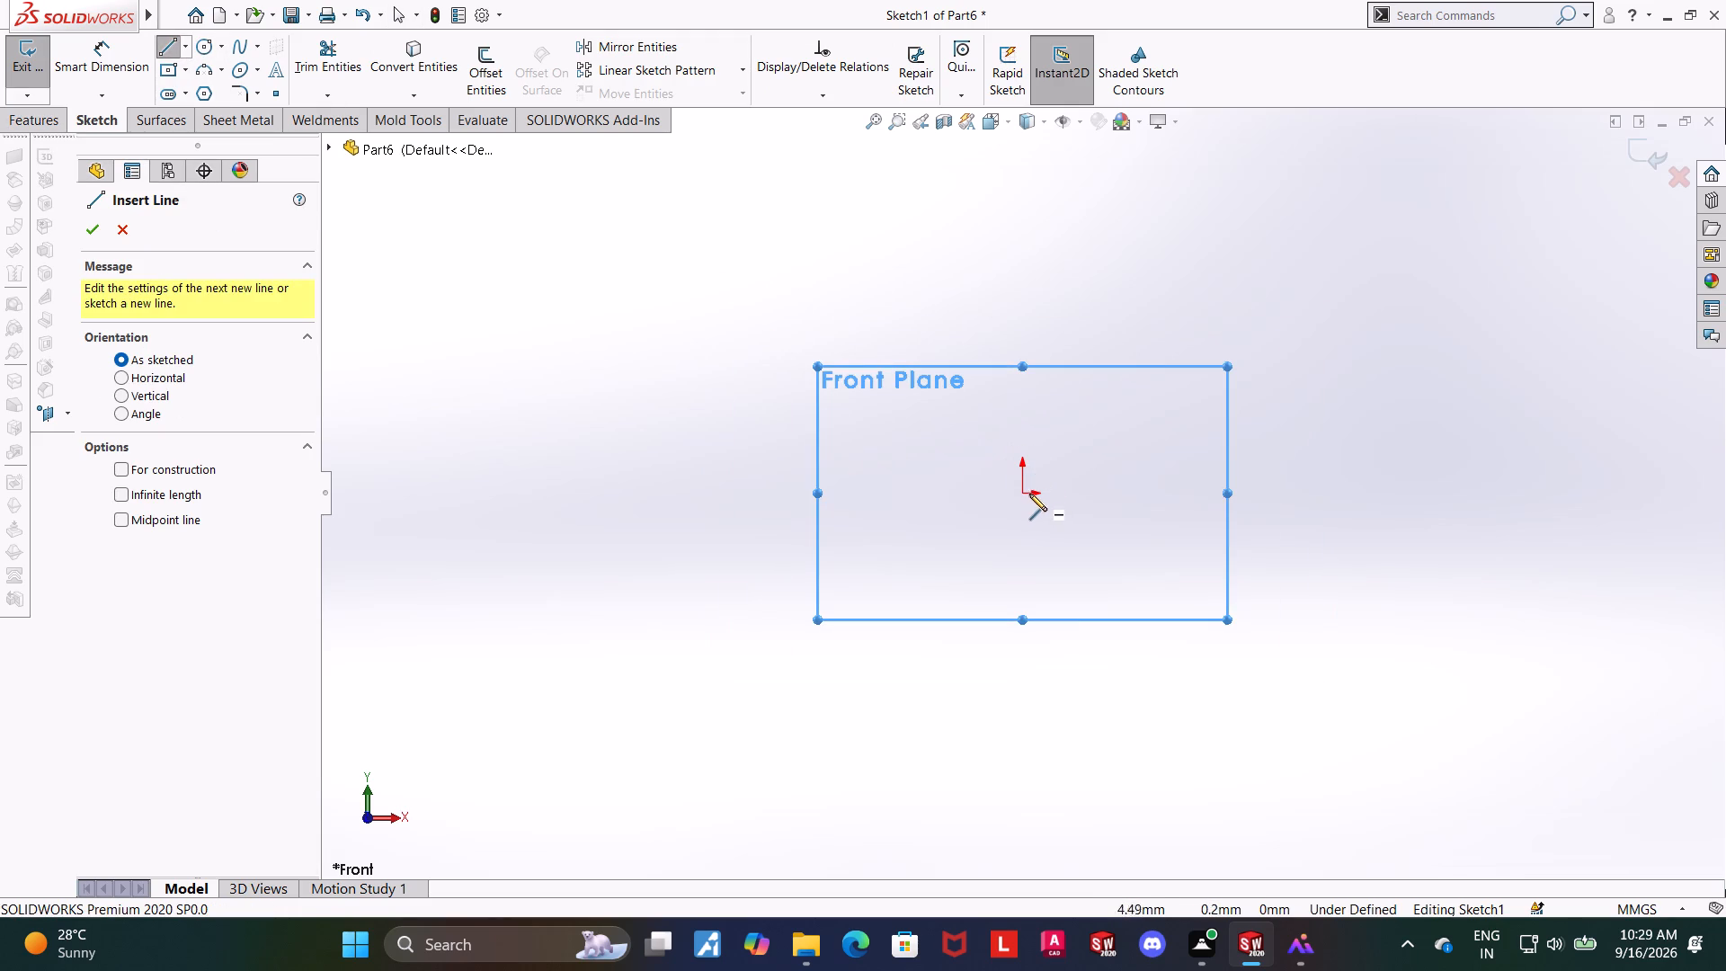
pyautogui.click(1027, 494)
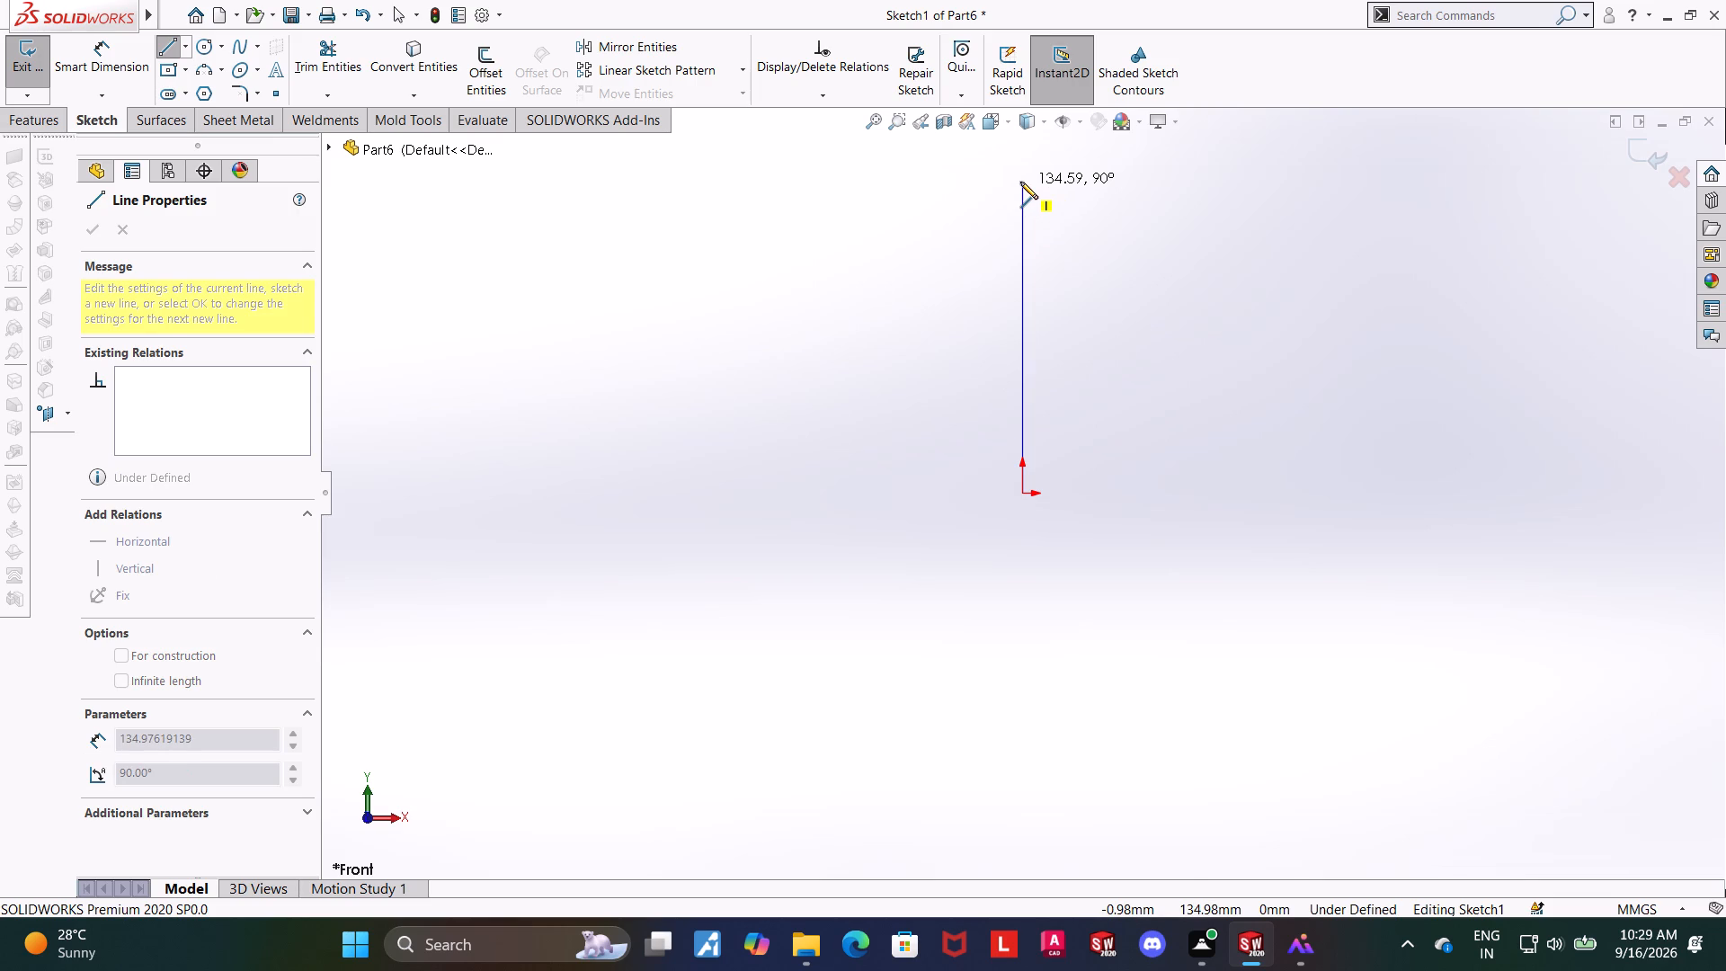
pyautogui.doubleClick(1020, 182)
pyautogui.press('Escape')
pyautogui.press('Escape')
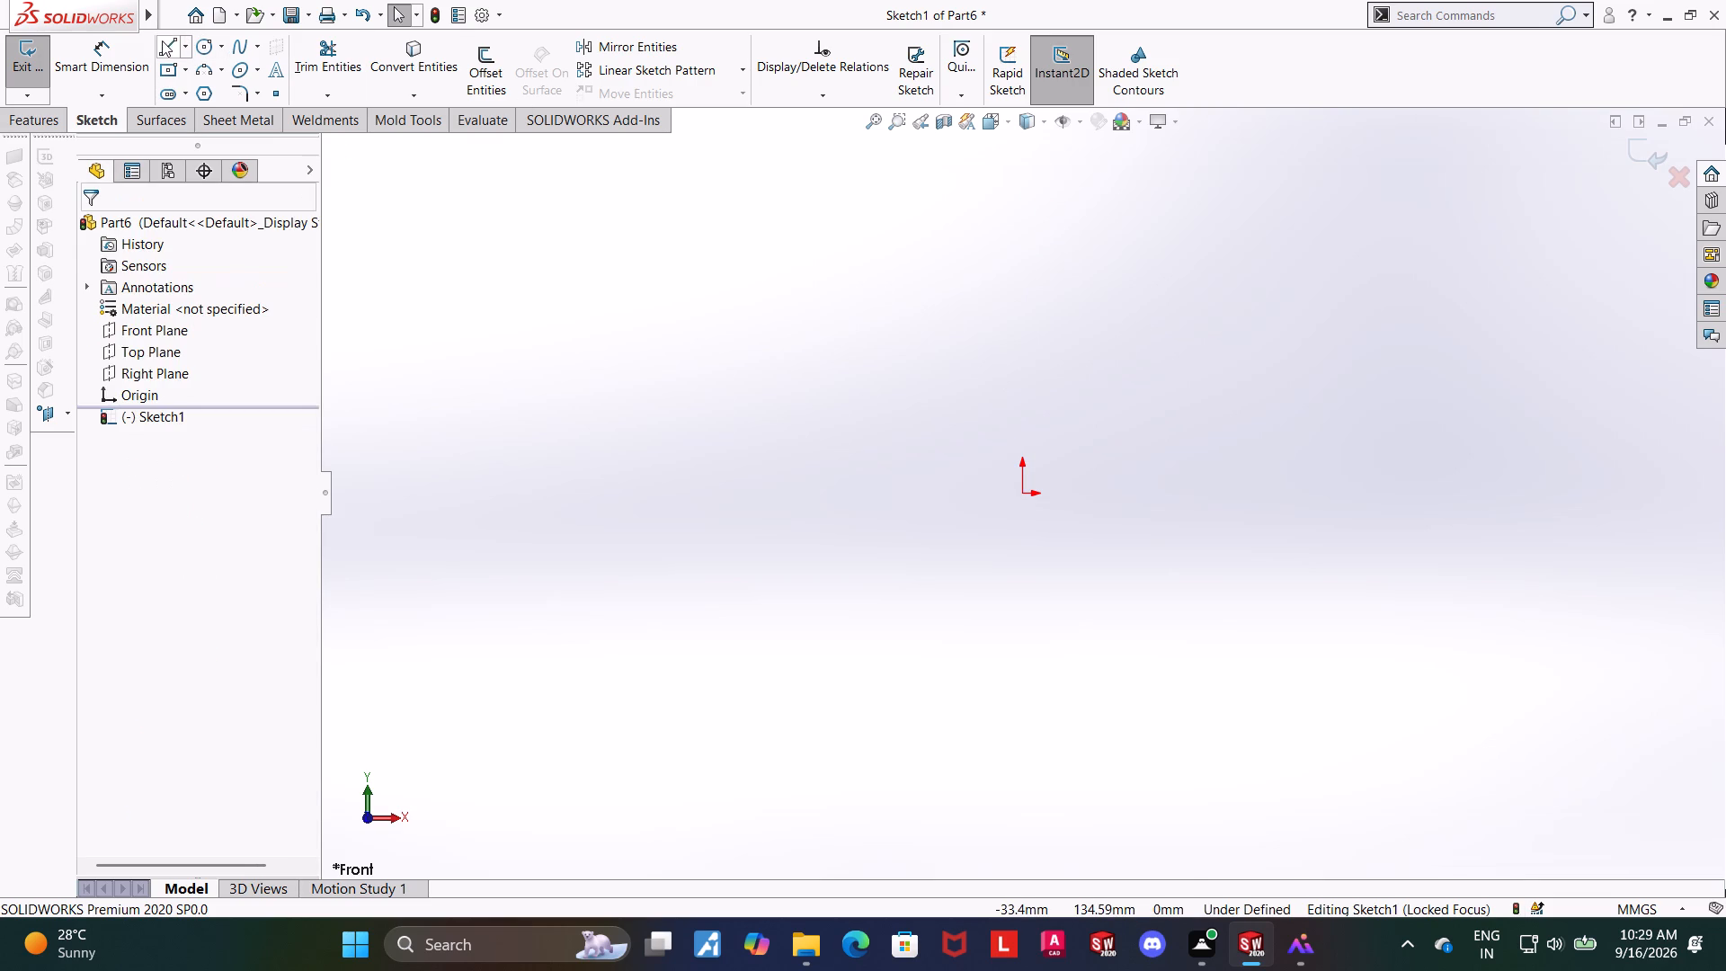
# Sketch a closed stepped profile with lines from the origin, about 132 mm tall, with a wider head above a shank about 15 mm wide.
pyautogui.click(162, 40)
pyautogui.click(1019, 493)
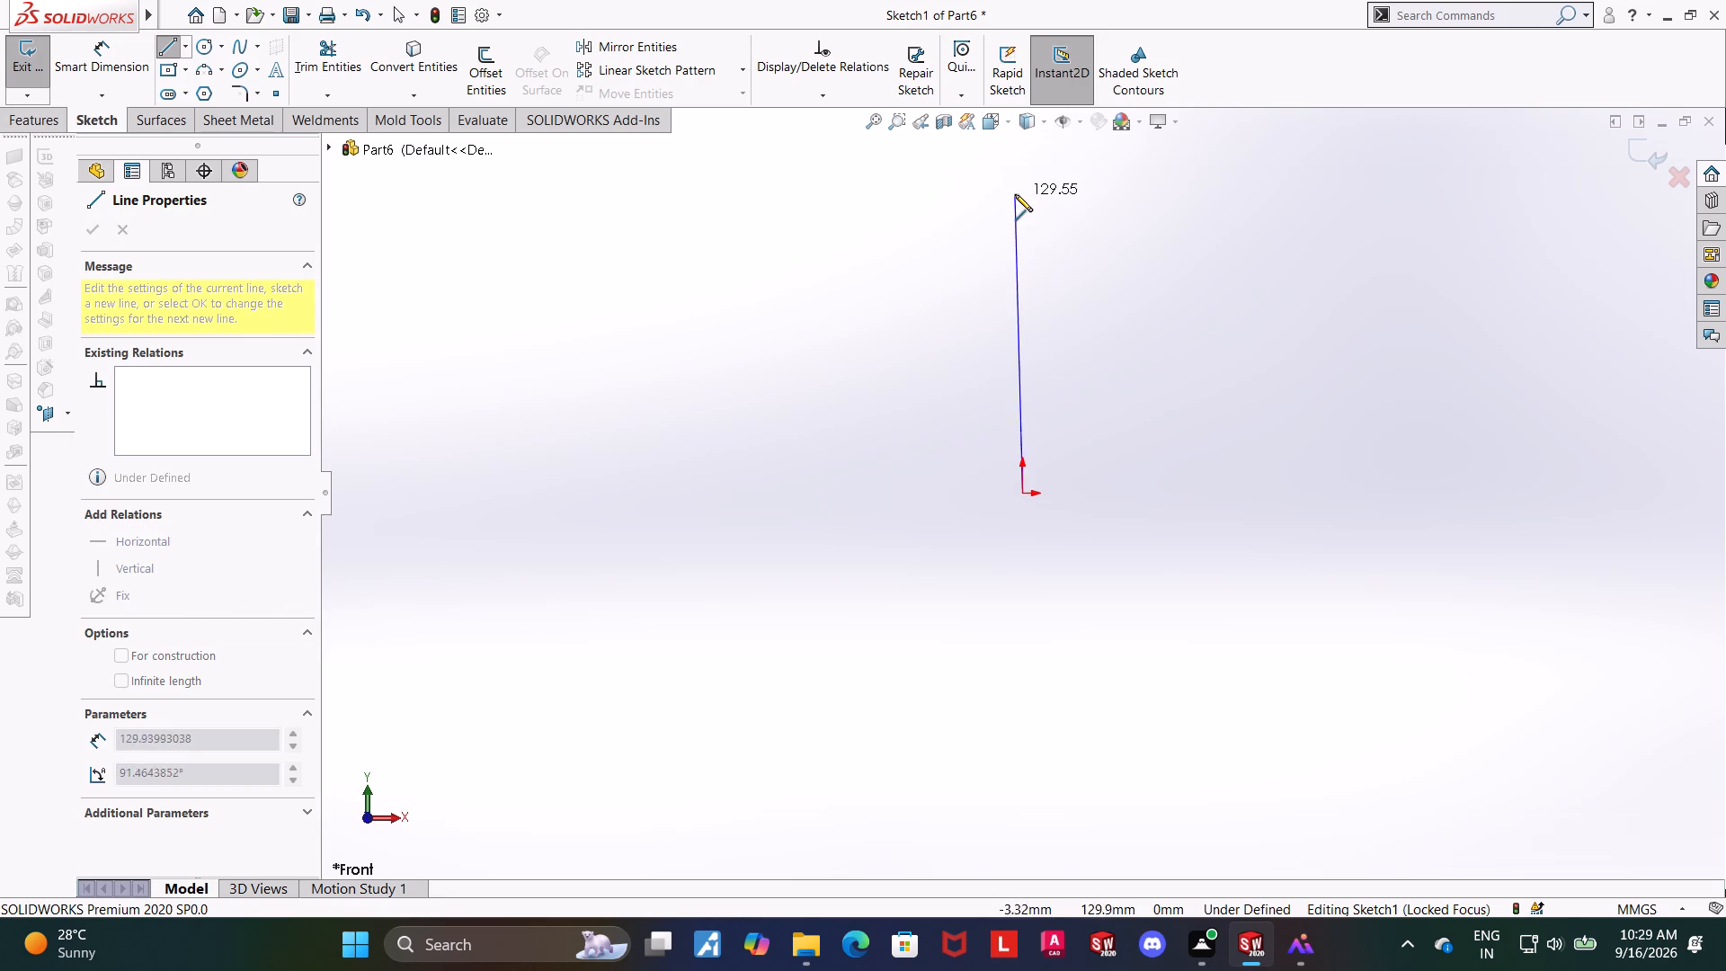
pyautogui.click(1026, 191)
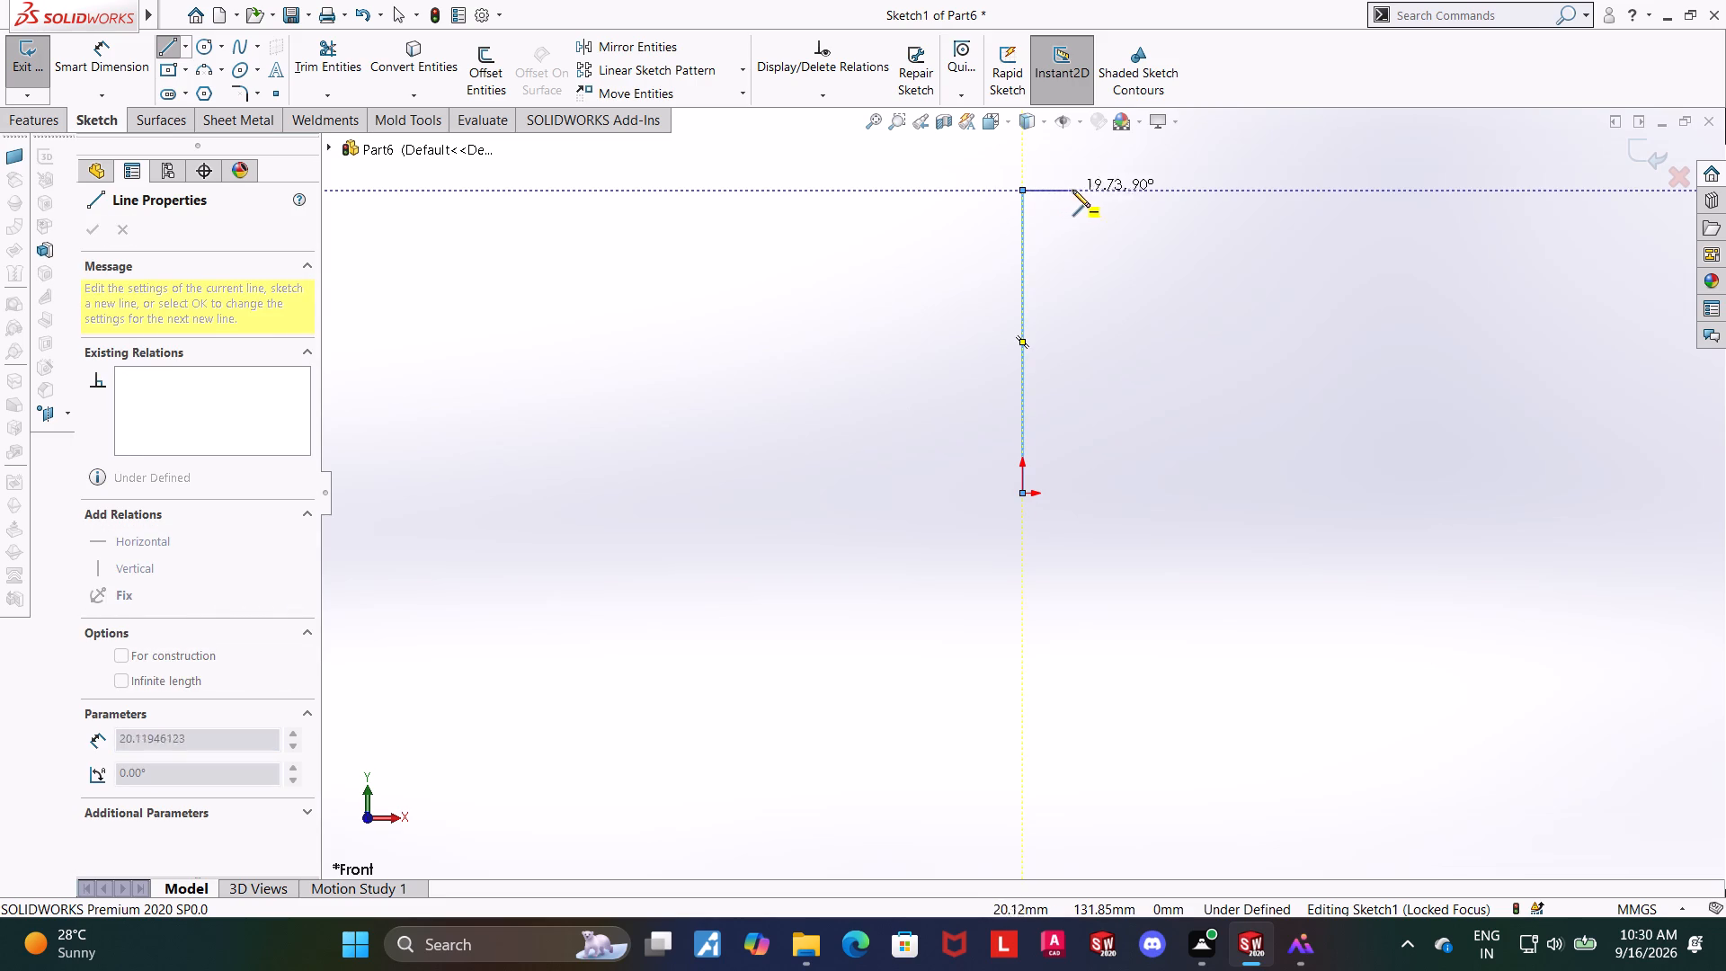
pyautogui.click(1093, 190)
pyautogui.click(1093, 228)
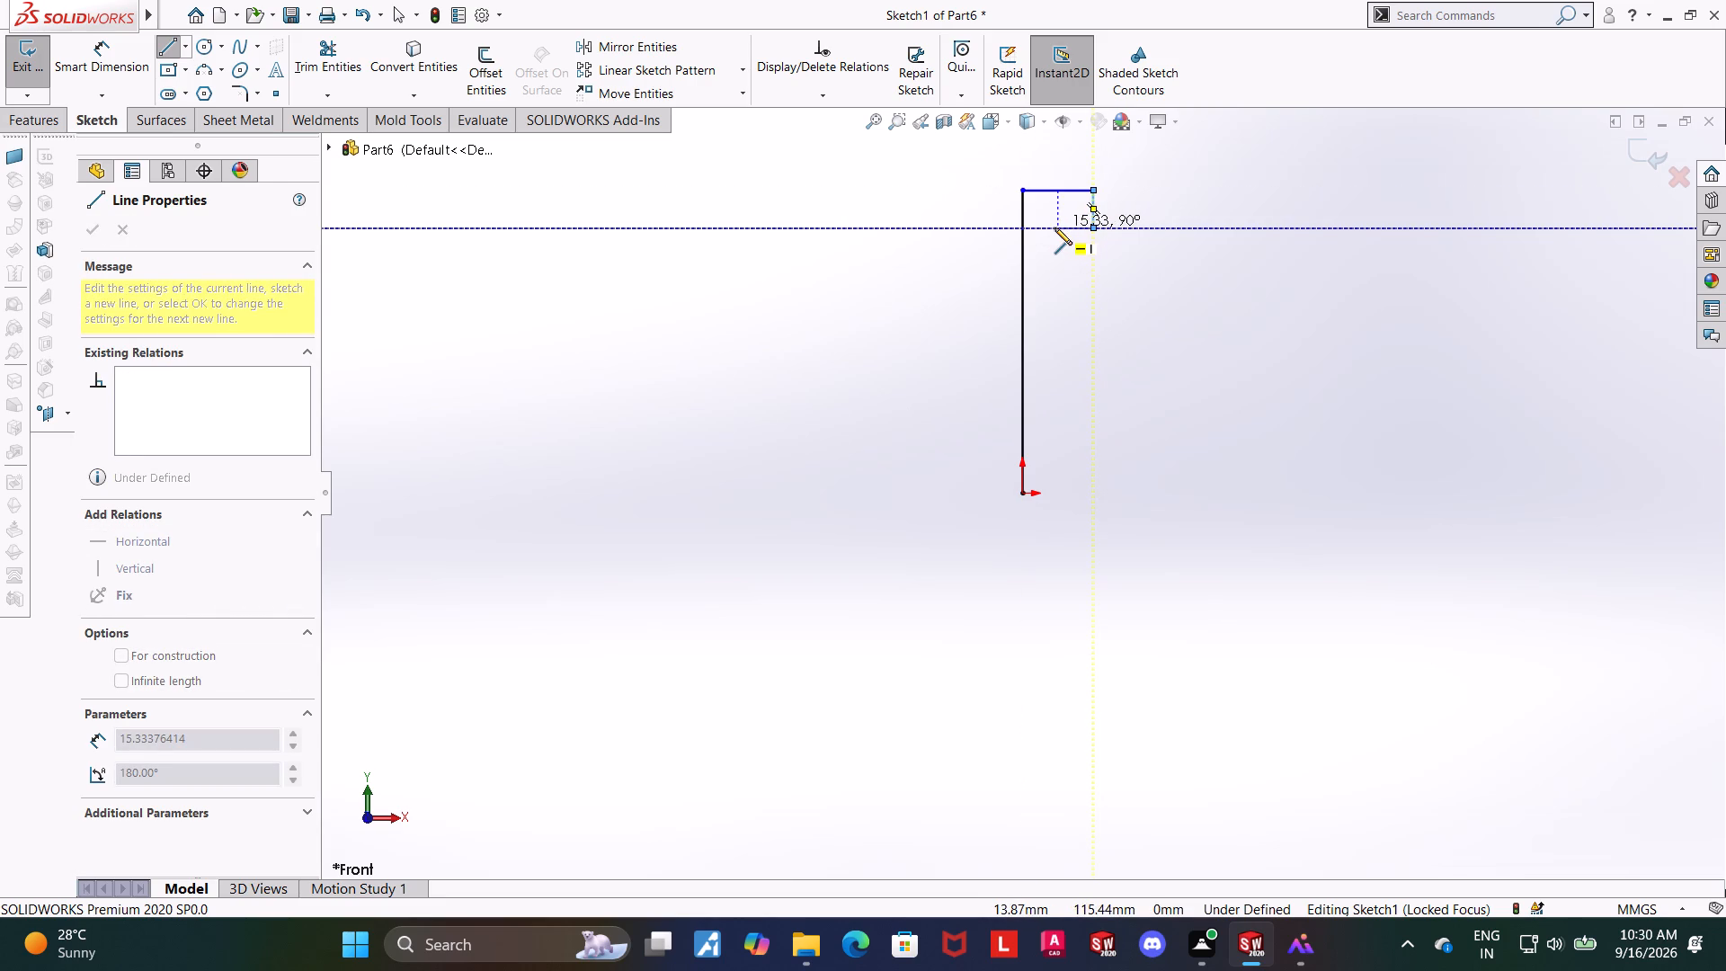
pyautogui.click(1054, 227)
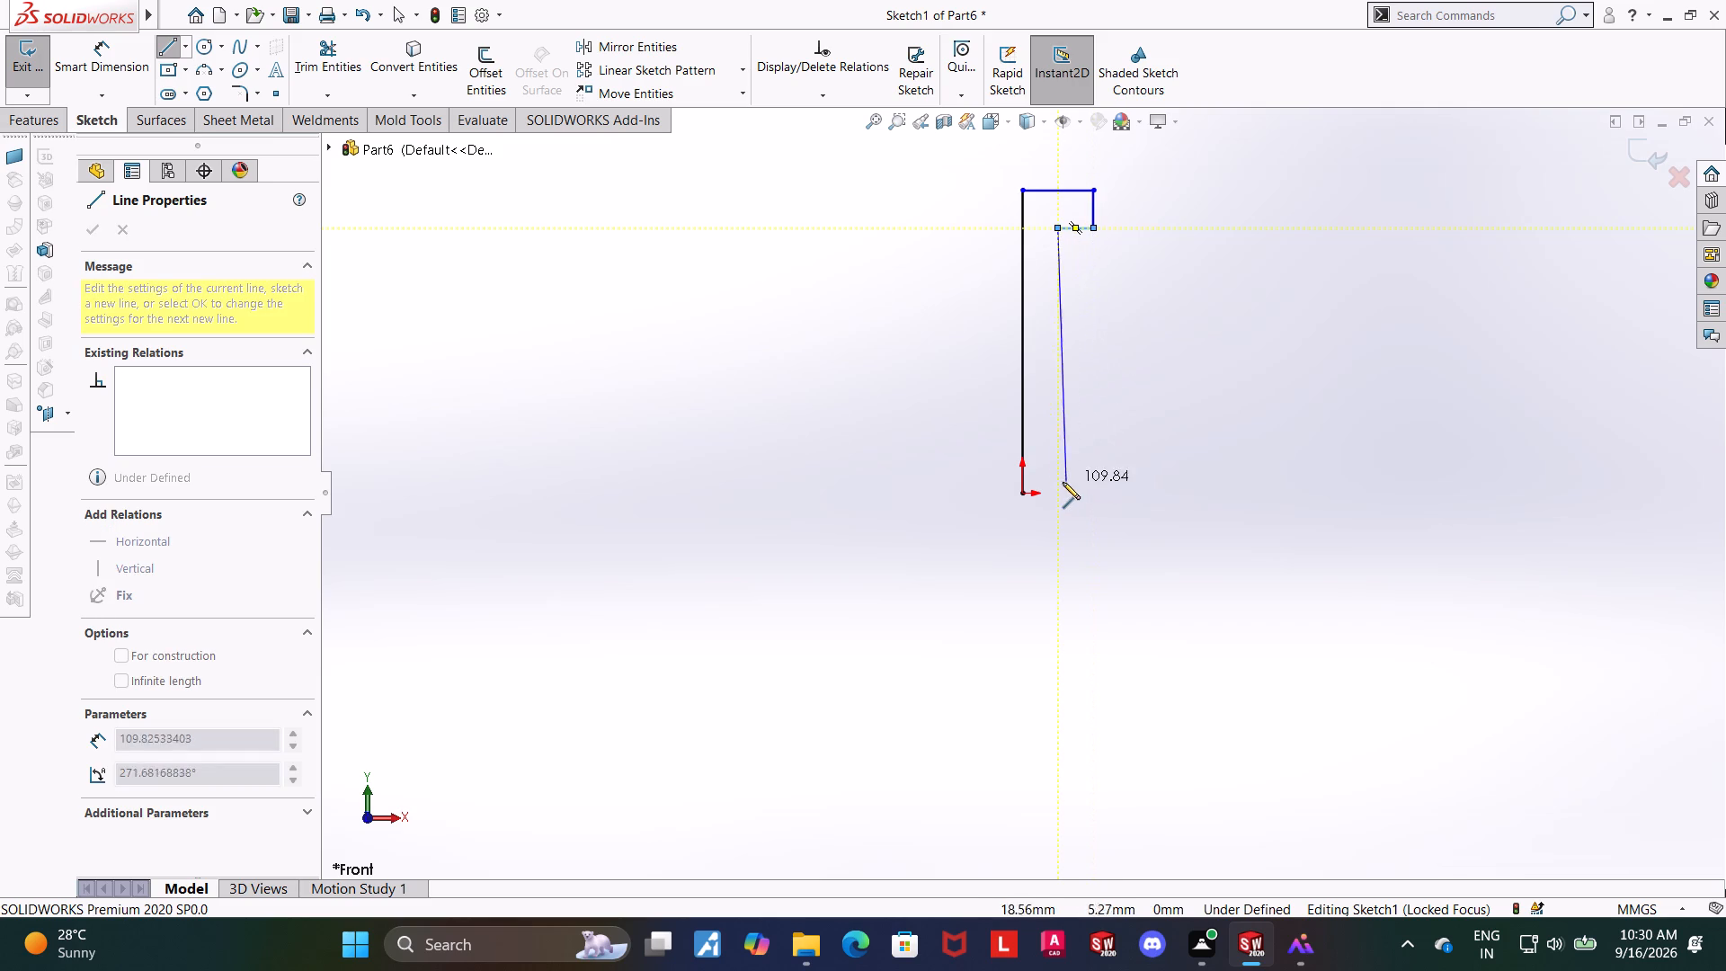
pyautogui.click(1056, 490)
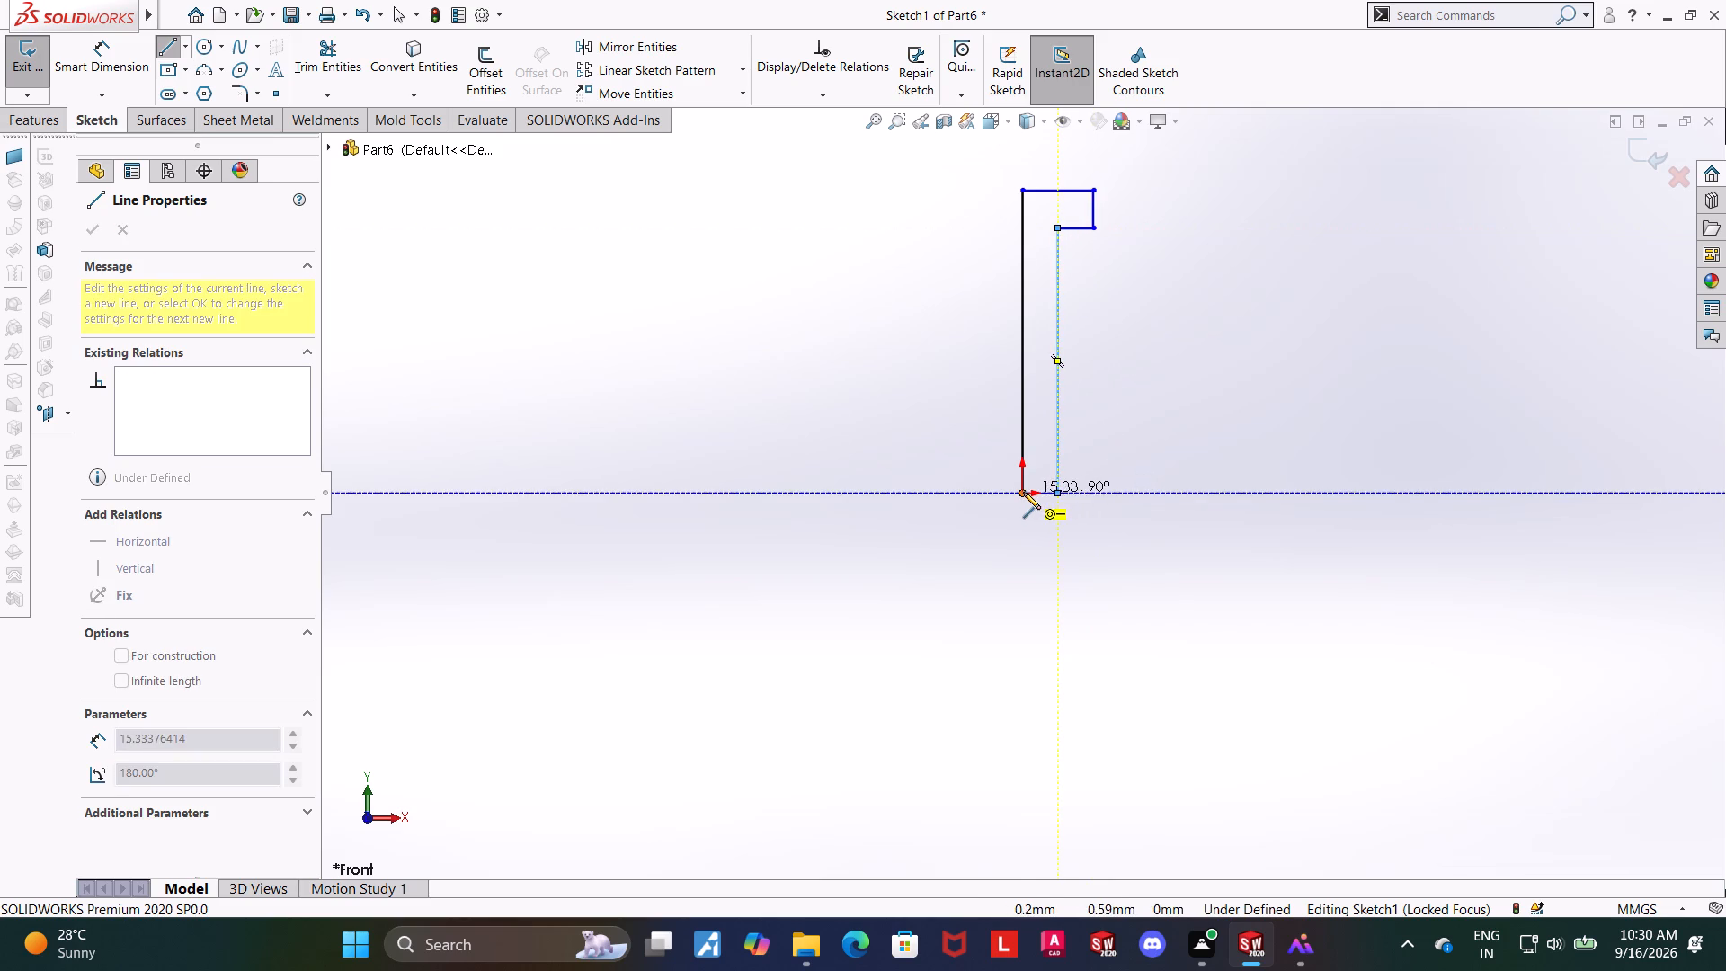
pyautogui.click(1023, 492)
pyautogui.press('Escape')
pyautogui.press('Escape')
pyautogui.press('Escape')
# Dimension the shank's height from the bottom line to the underside of the head as 15 mm.
pyautogui.scroll(-3, 1105, 461)
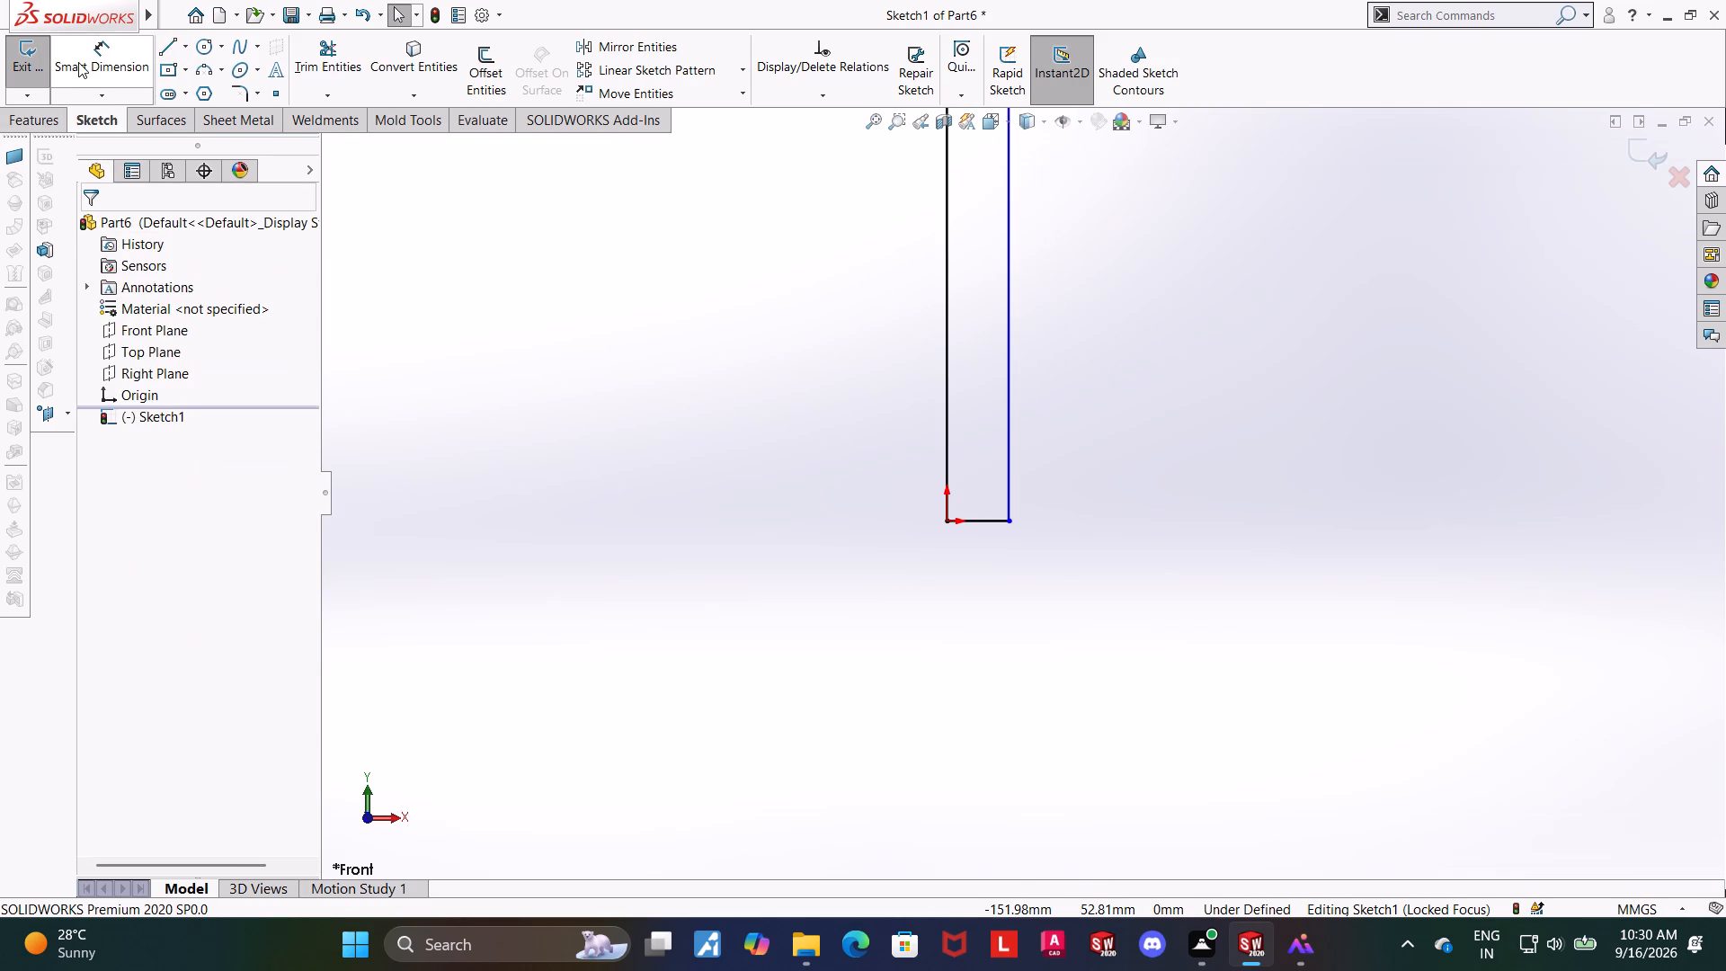
pyautogui.click(78, 62)
pyautogui.scroll(5, 790, 408)
pyautogui.scroll(-4, 1021, 280)
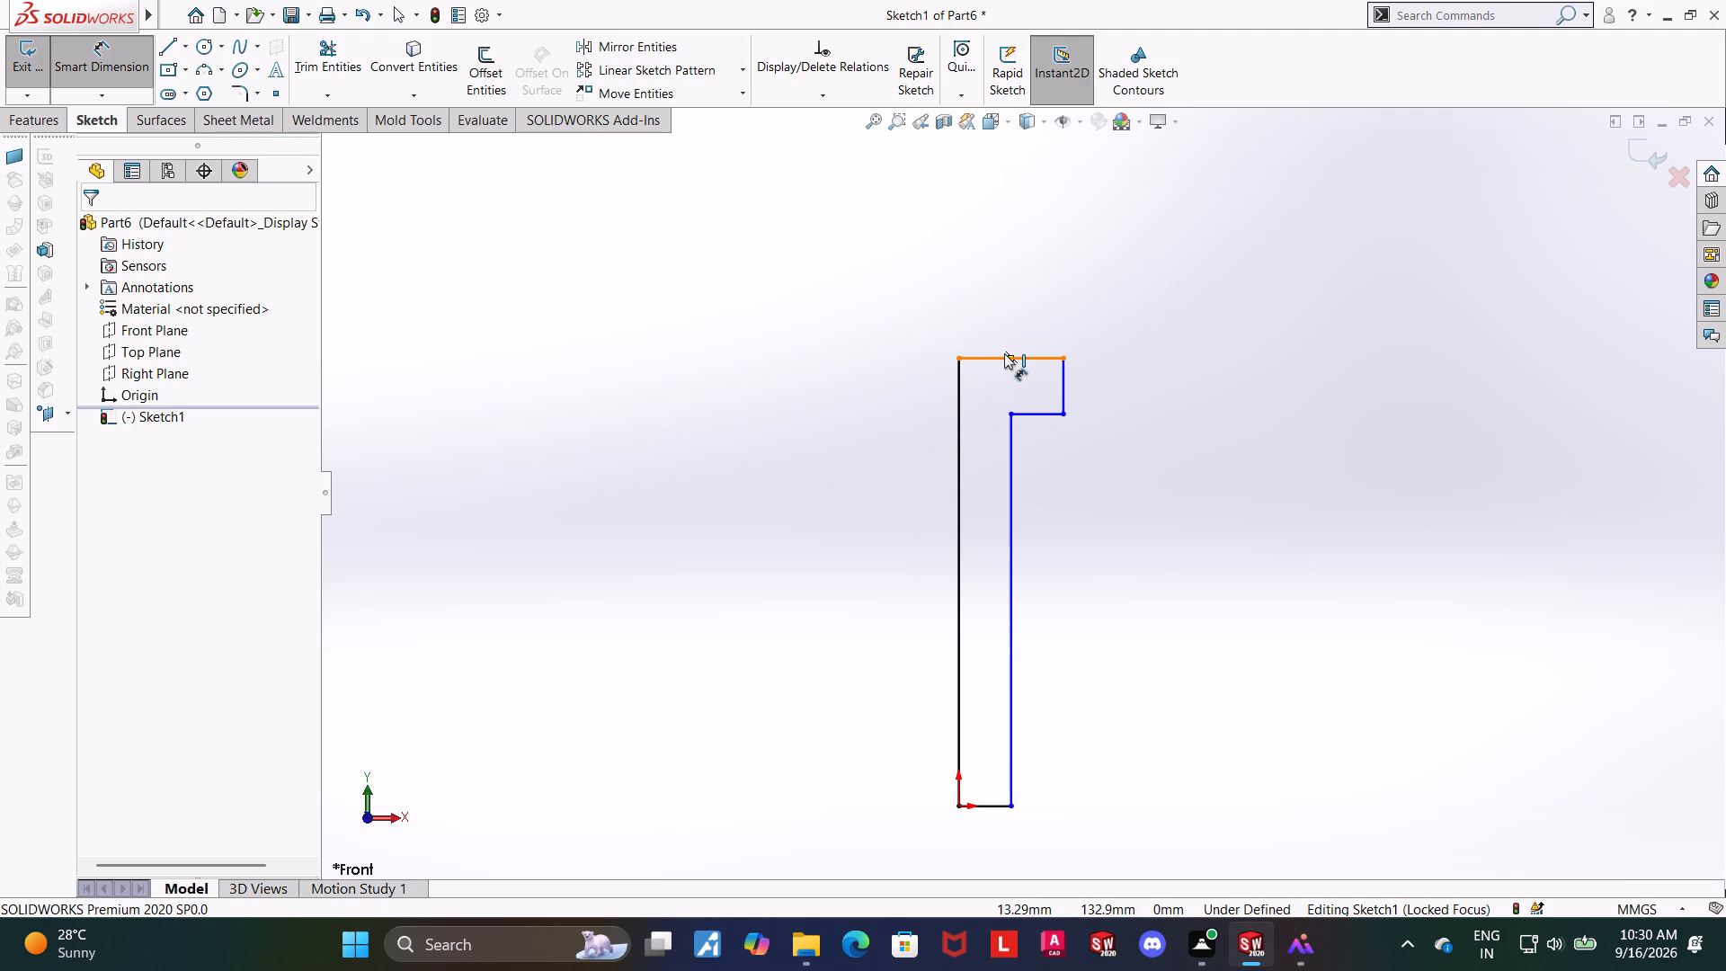
pyautogui.click(1049, 414)
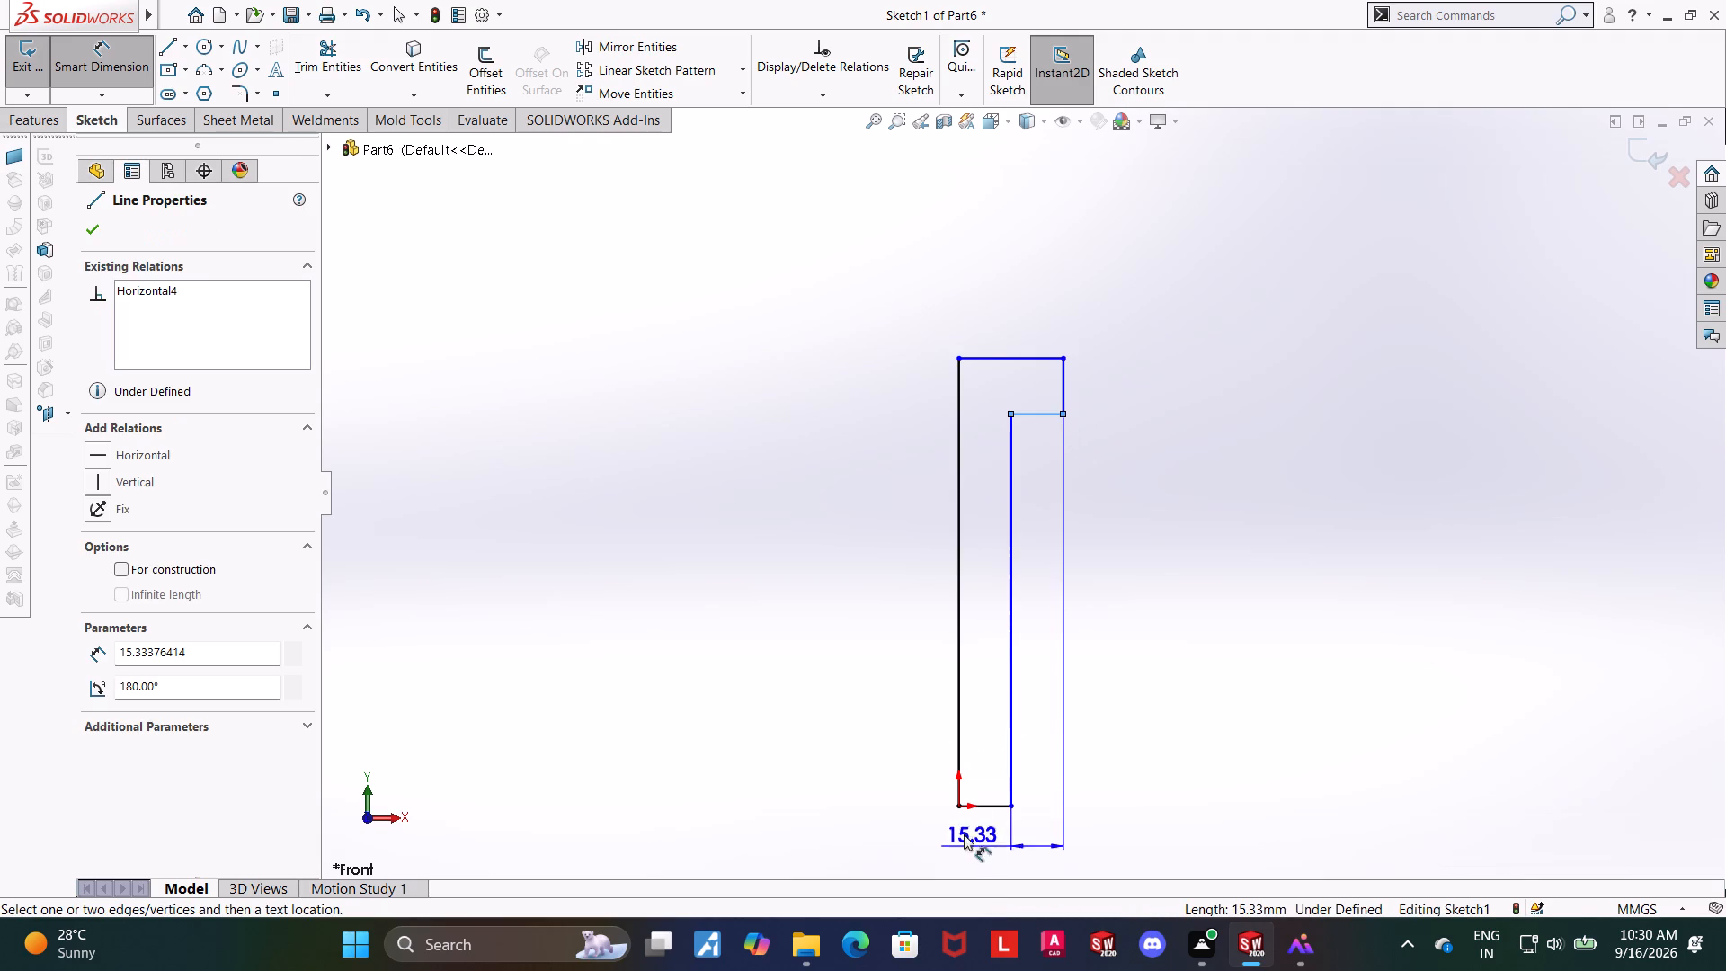
pyautogui.click(982, 803)
pyautogui.click(1146, 708)
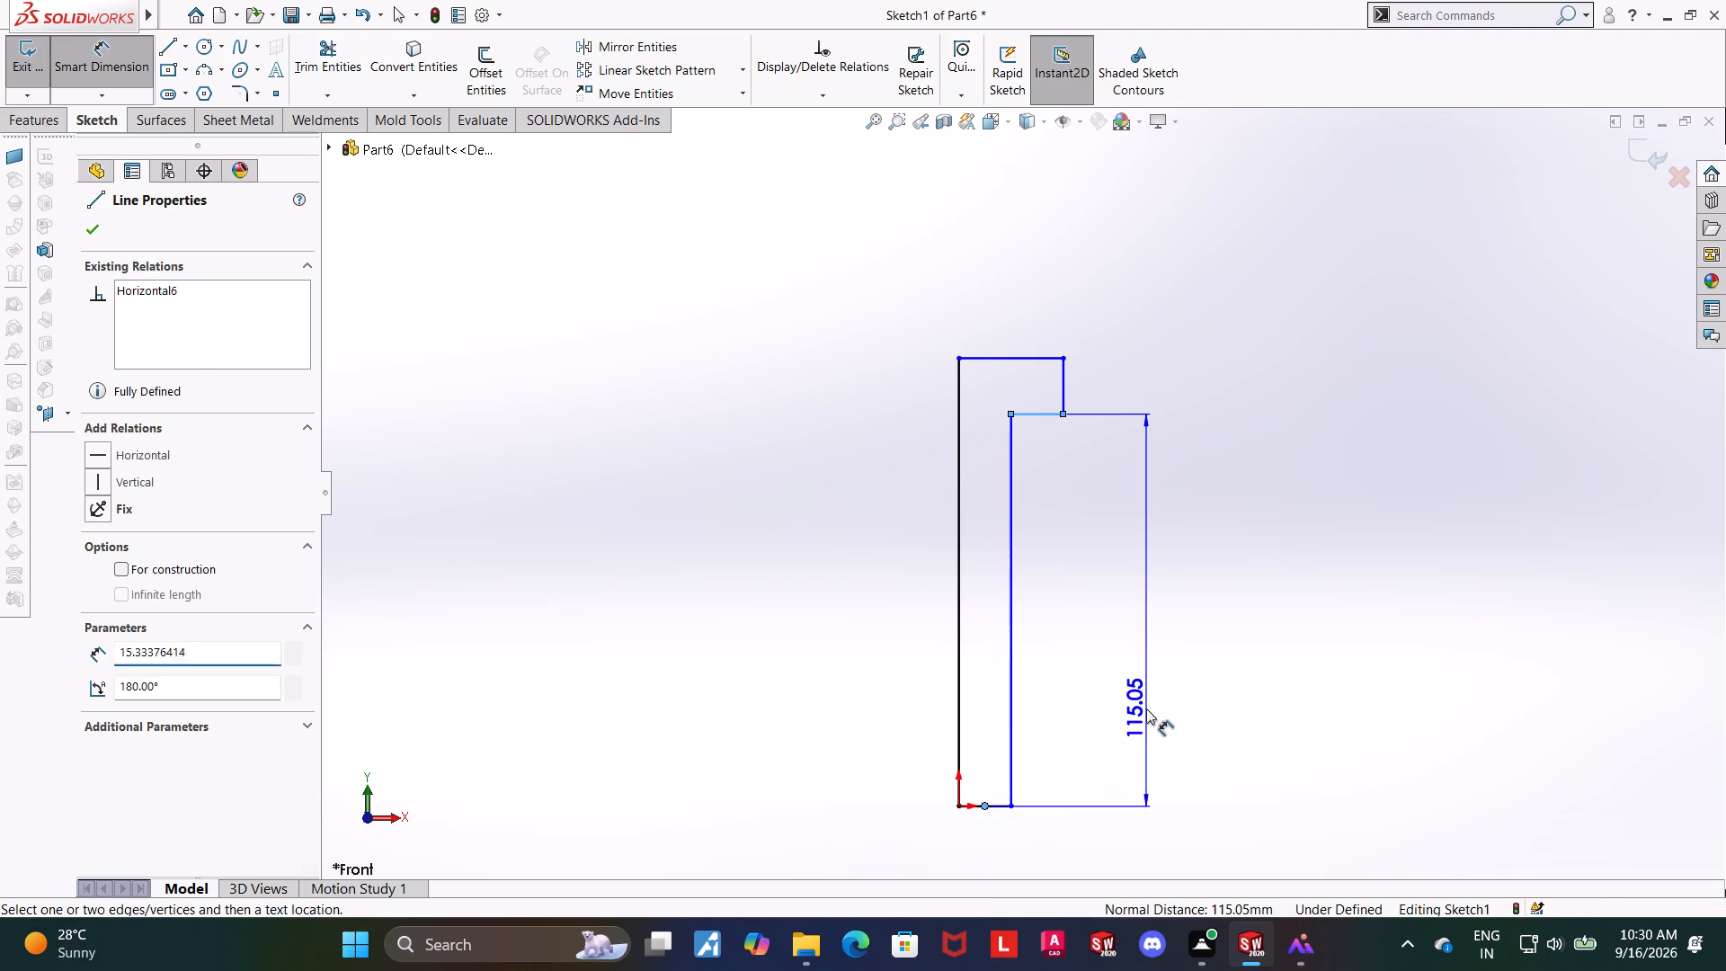
pyautogui.write('15')
pyautogui.press('Return')
pyautogui.press('Escape')
pyautogui.press('Escape')
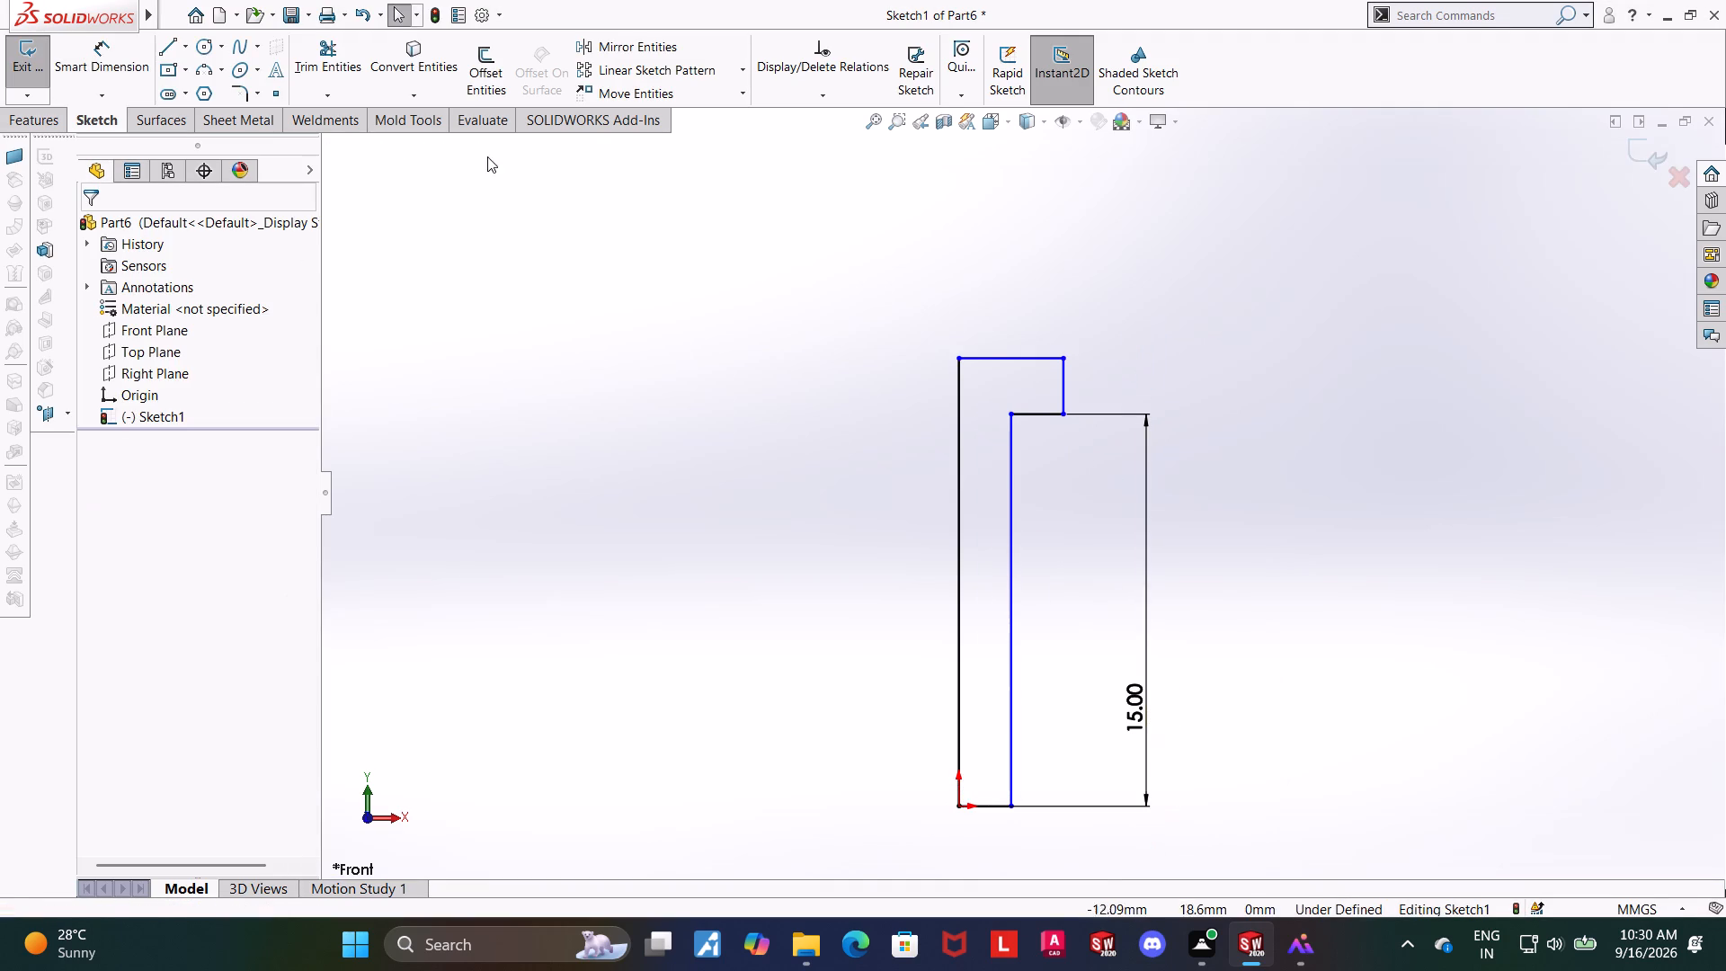
# Dimension the short vertical side of the head as 2 mm.
pyautogui.click(76, 41)
pyautogui.click(1064, 396)
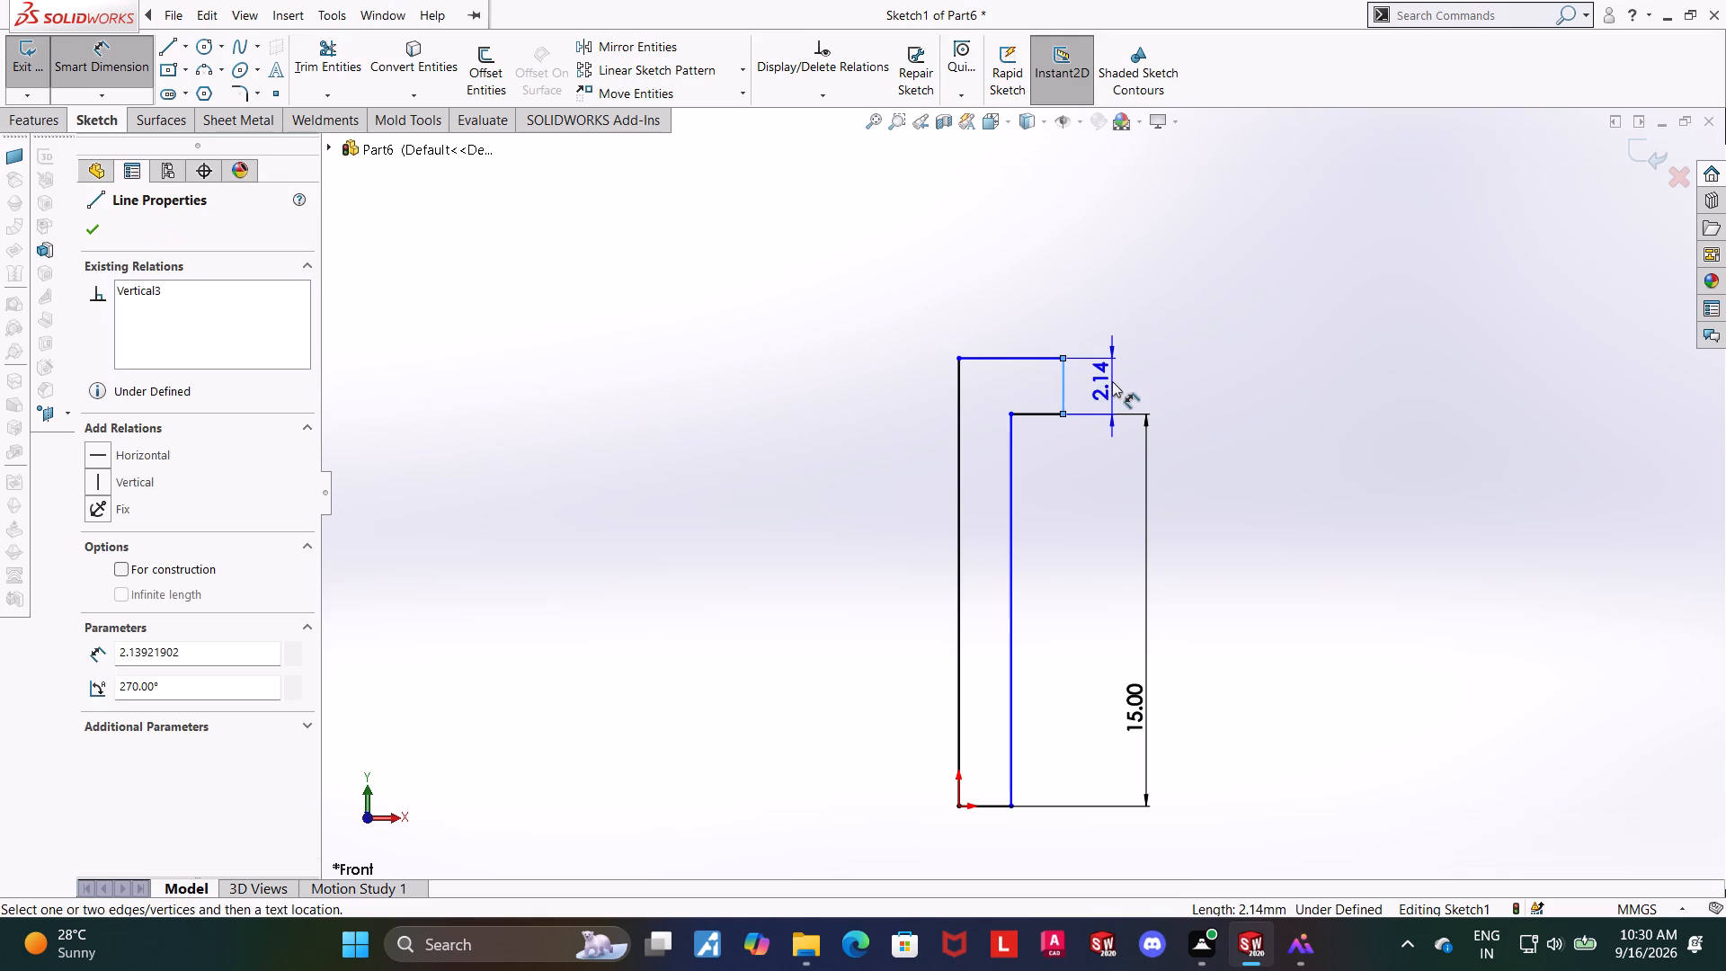
pyautogui.click(1111, 380)
pyautogui.press('2')
pyautogui.press('Return')
pyautogui.press('Escape')
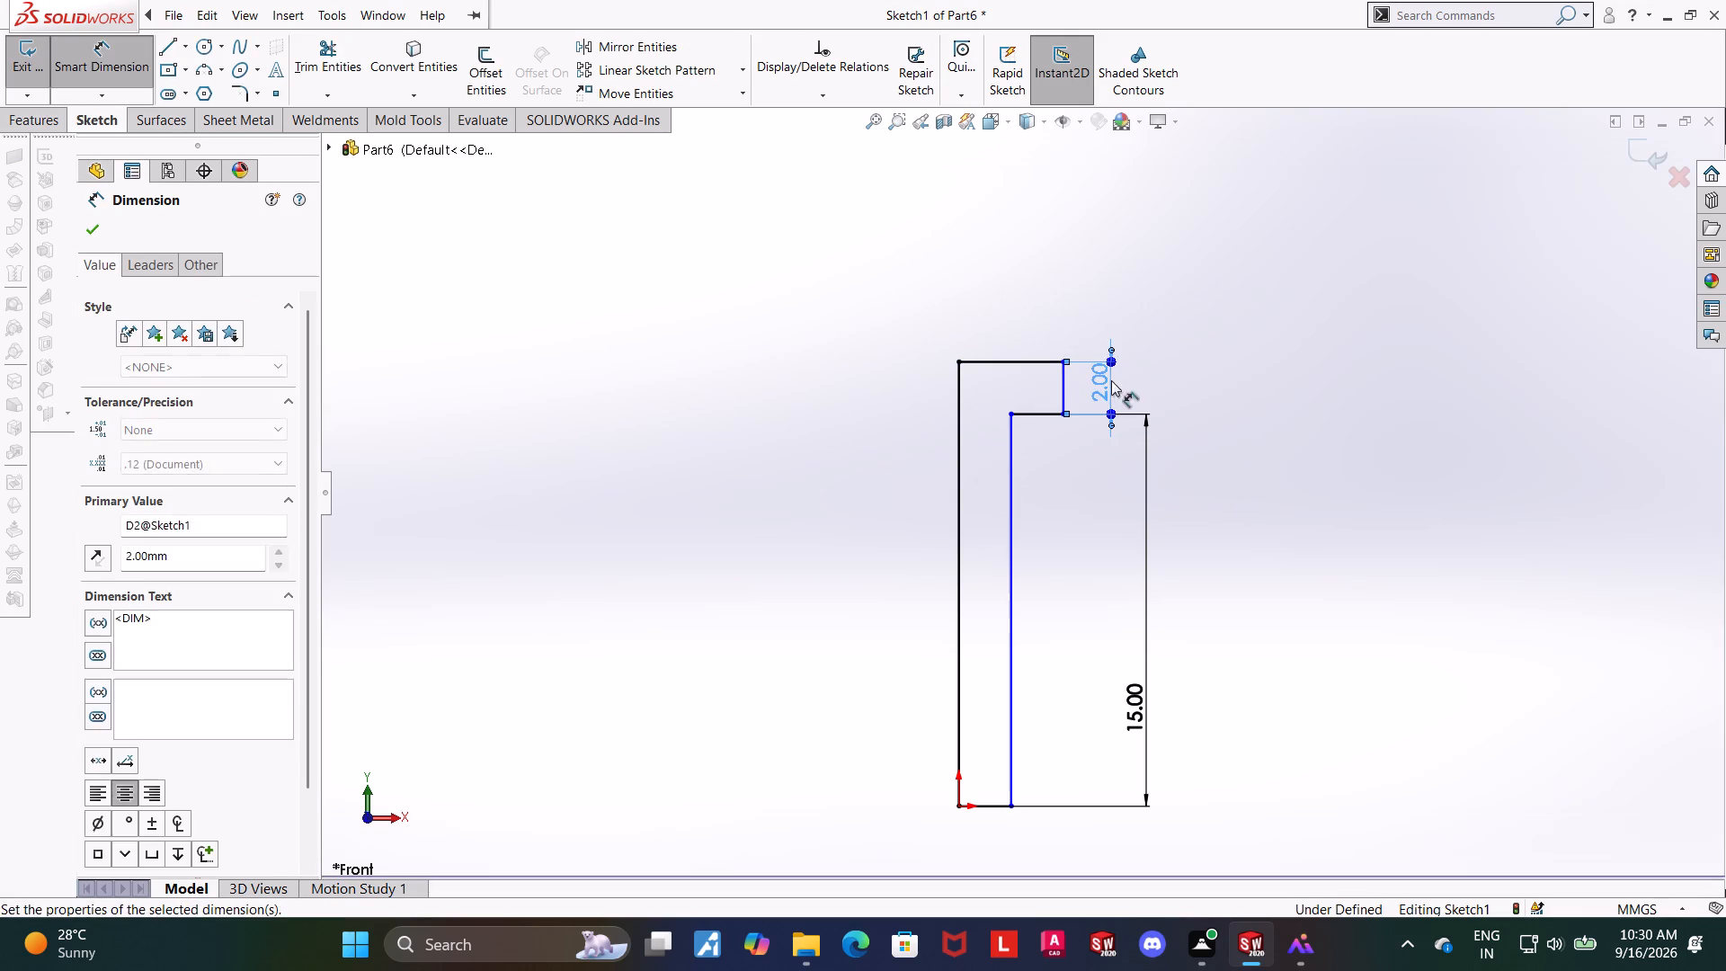
pyautogui.press('Escape')
# Trim away the horizontal line along the top of the head.
pyautogui.scroll(-1, 1203, 389)
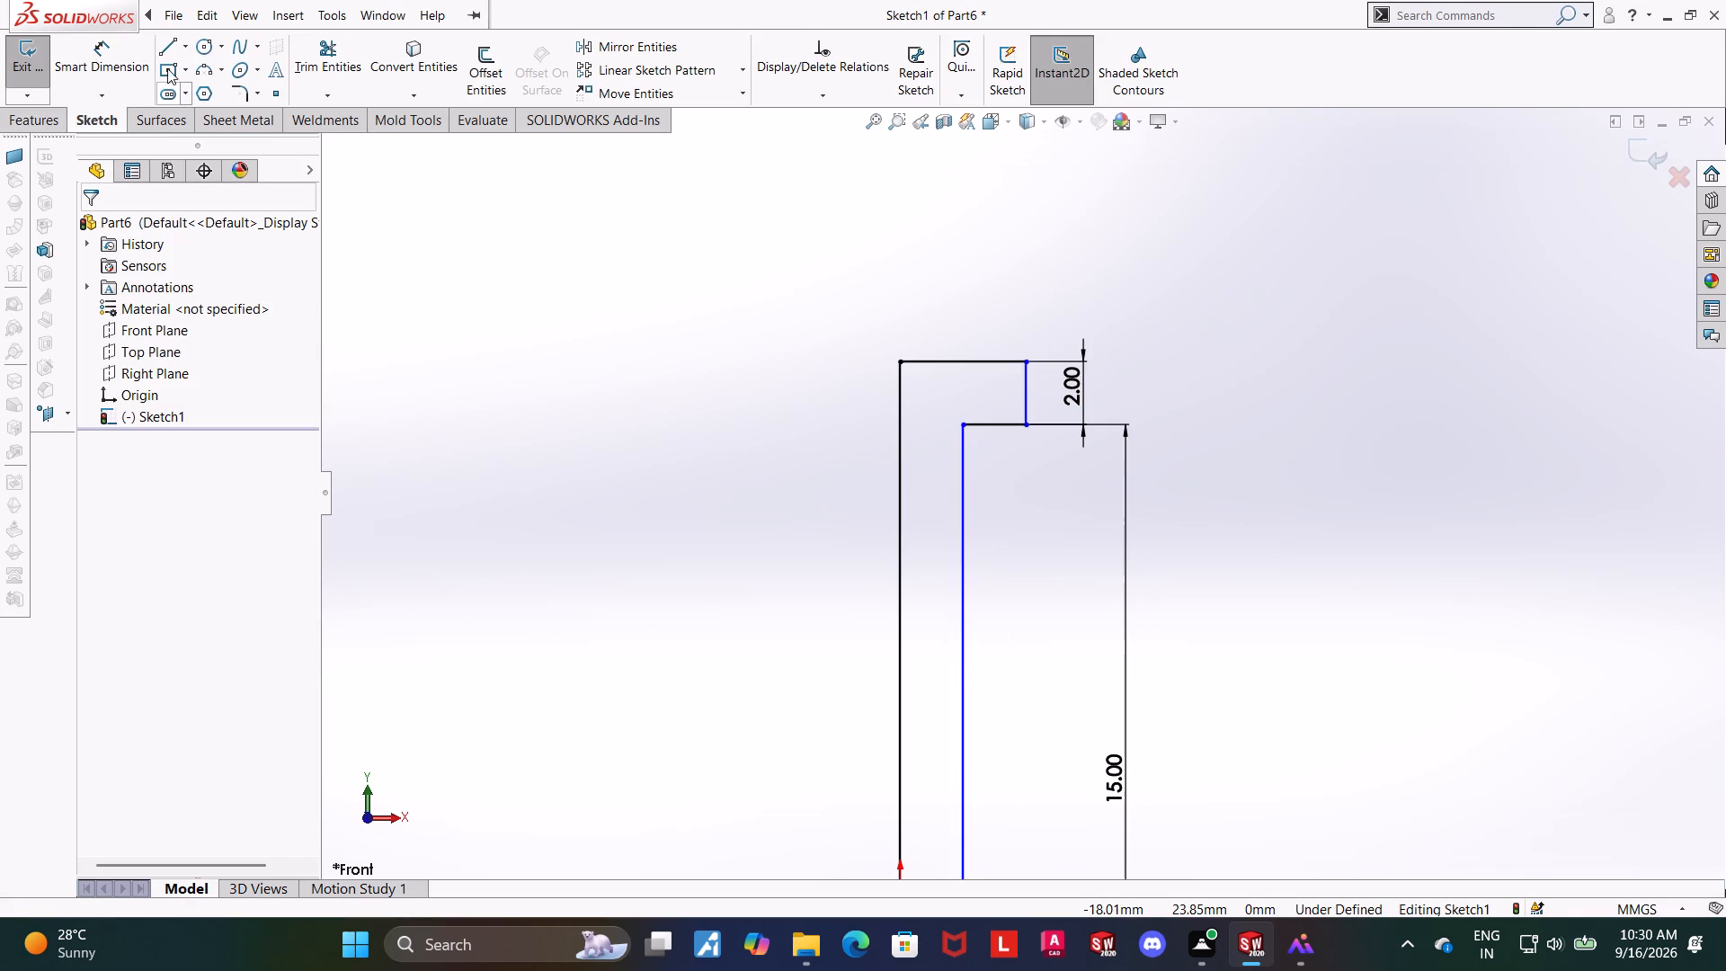
pyautogui.click(333, 54)
pyautogui.moveTo(955, 392); pyautogui.dragTo(965, 303)
pyautogui.press('Escape')
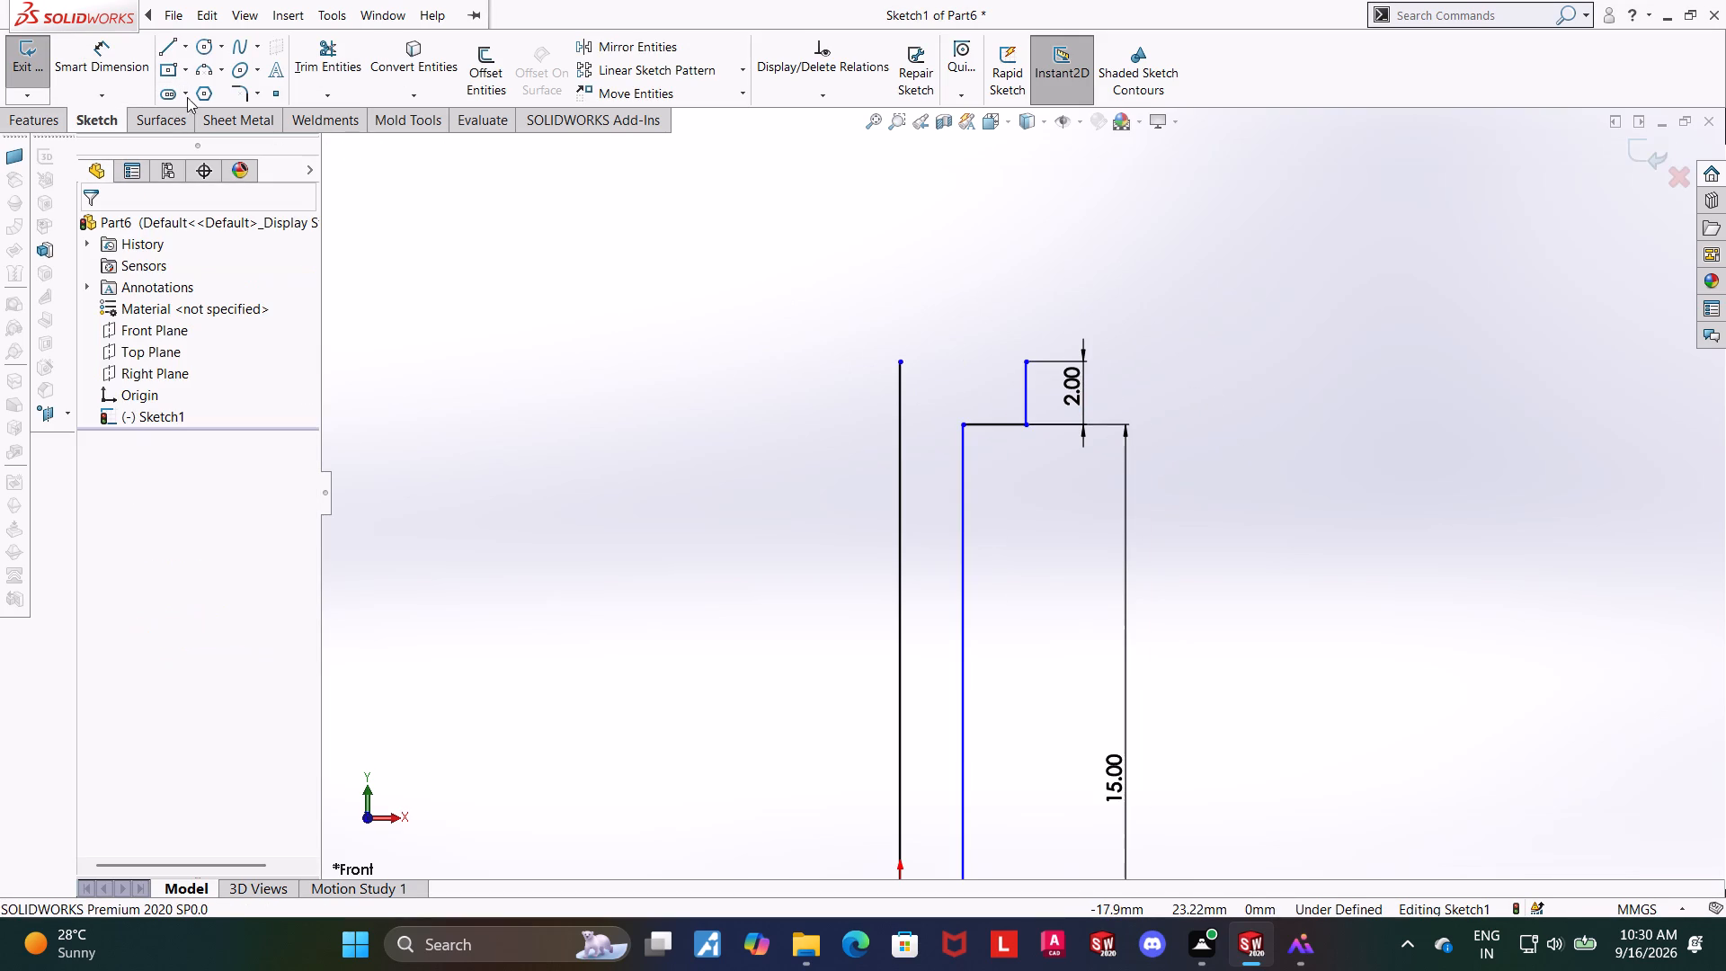
pyautogui.press('Escape')
# Stretch the upper endpoint of the vertical line through the origin to about 20 mm above the origin.
pyautogui.click(160, 48)
pyautogui.press('Escape')
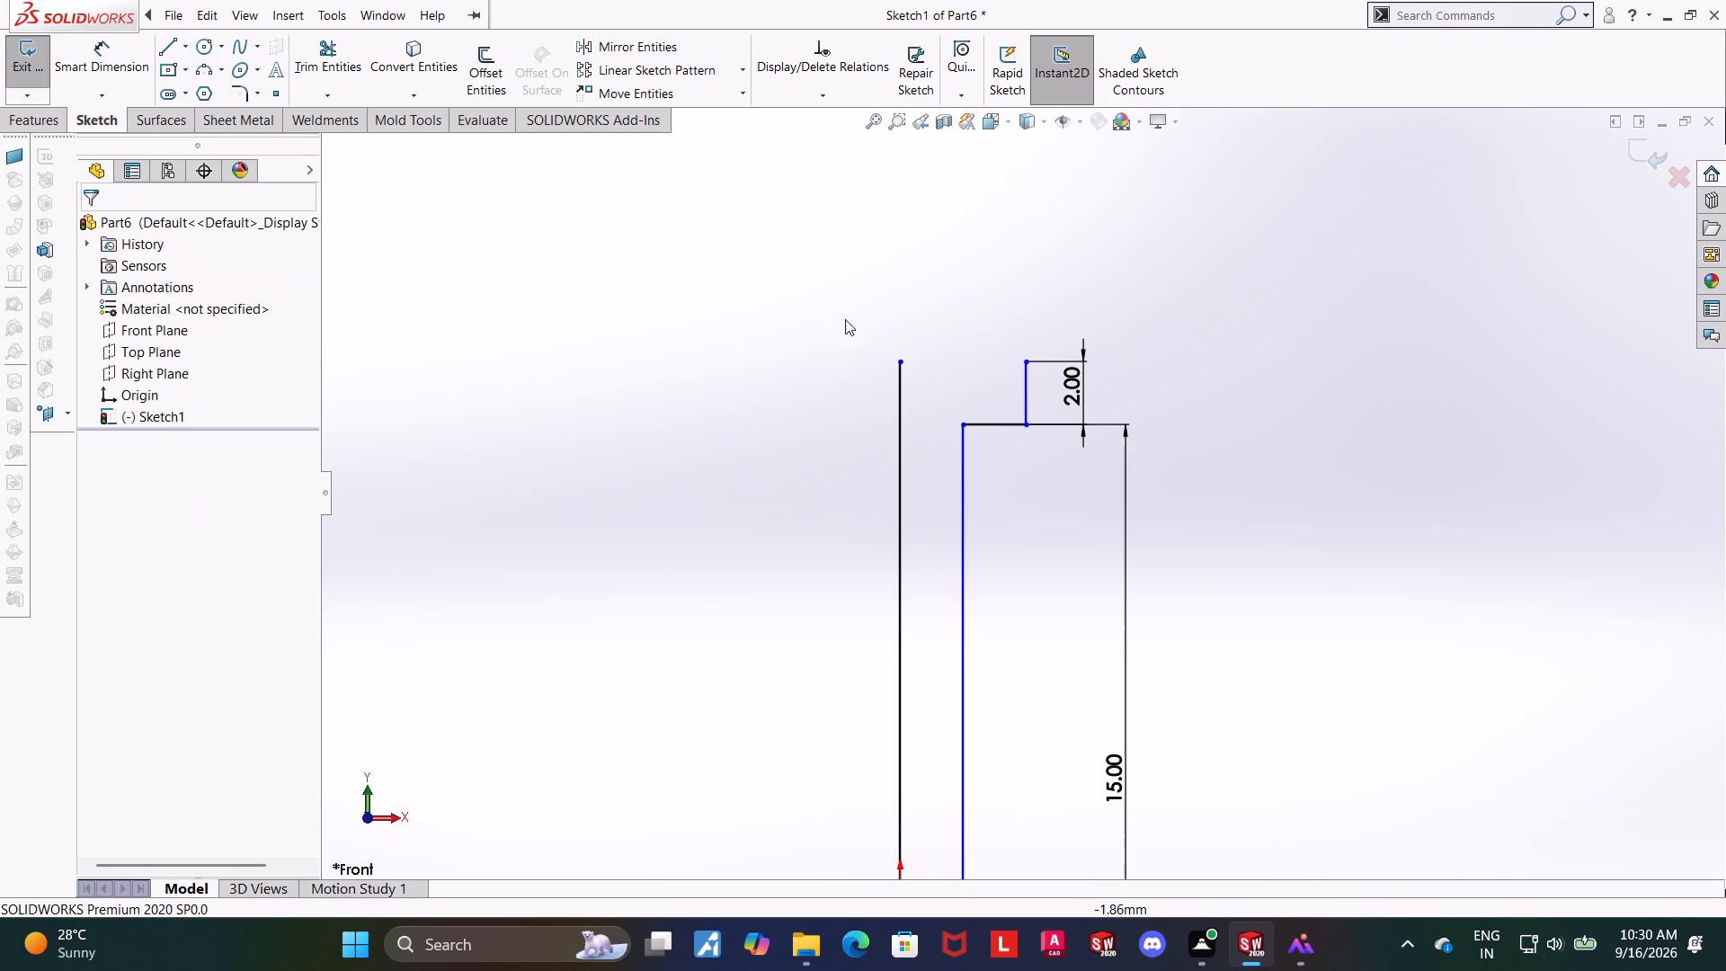
pyautogui.press('Escape')
pyautogui.moveTo(902, 362); pyautogui.dragTo(903, 265)
pyautogui.press('Escape')
pyautogui.press('Escape')
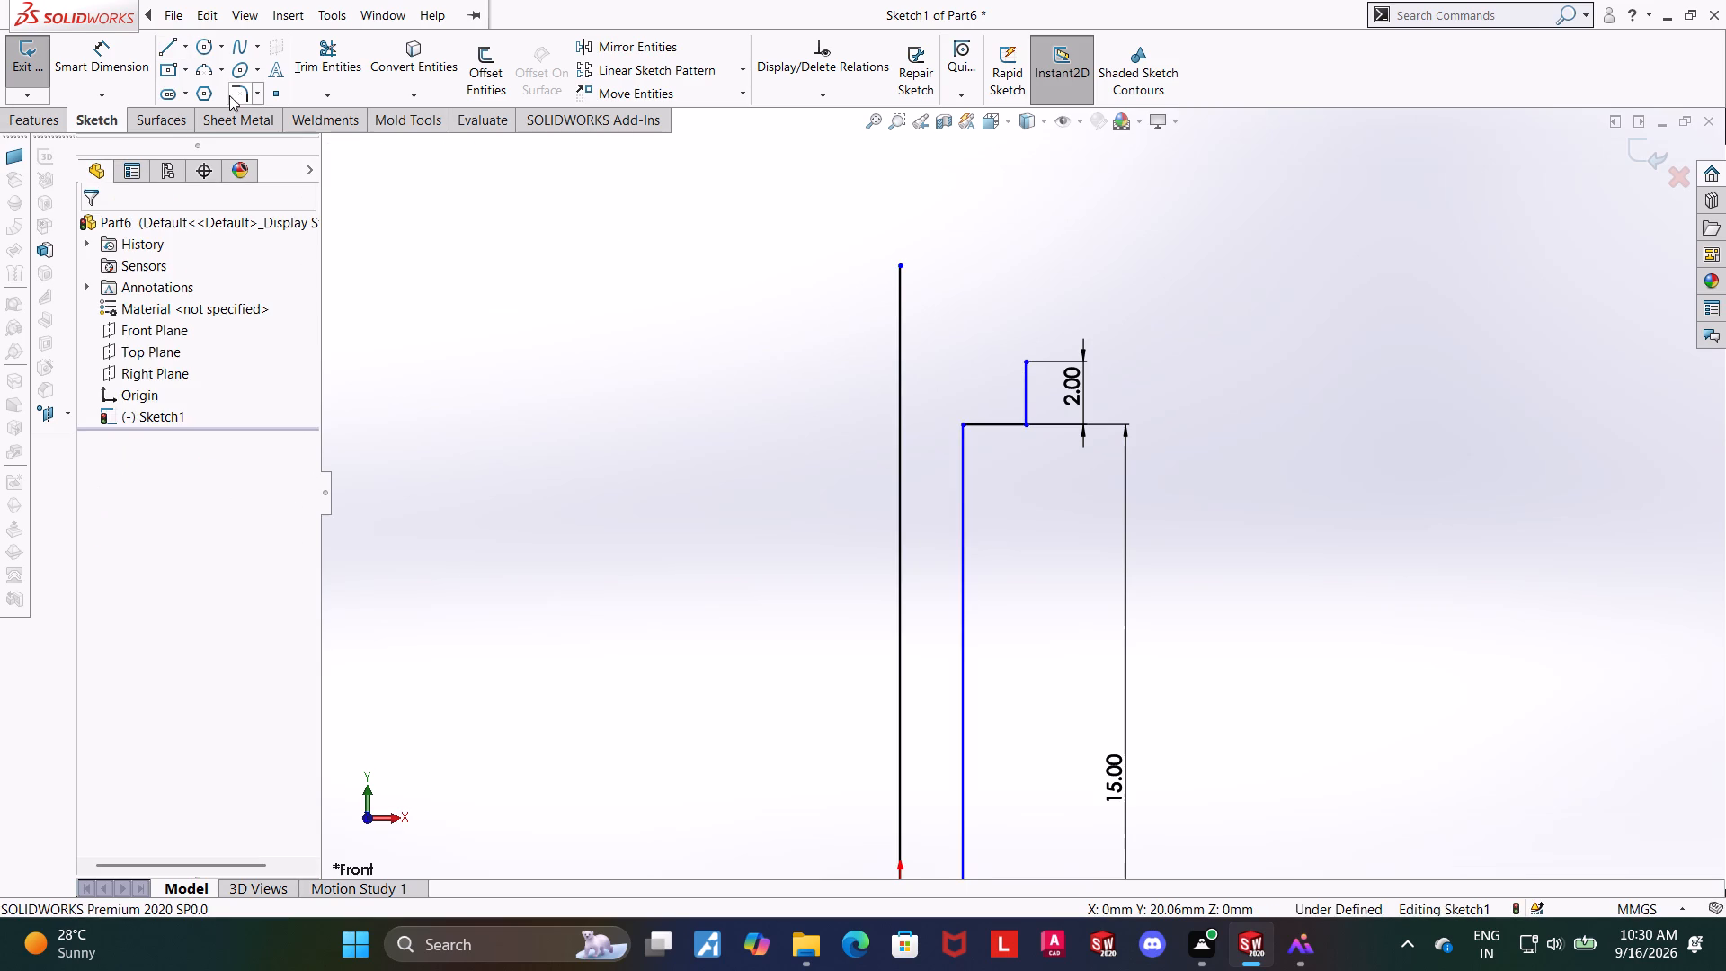
# Draw a three-point arc of about 5.56 mm radius from the head's outer top corner to the vertical centre line, bulging upward.
pyautogui.click(206, 70)
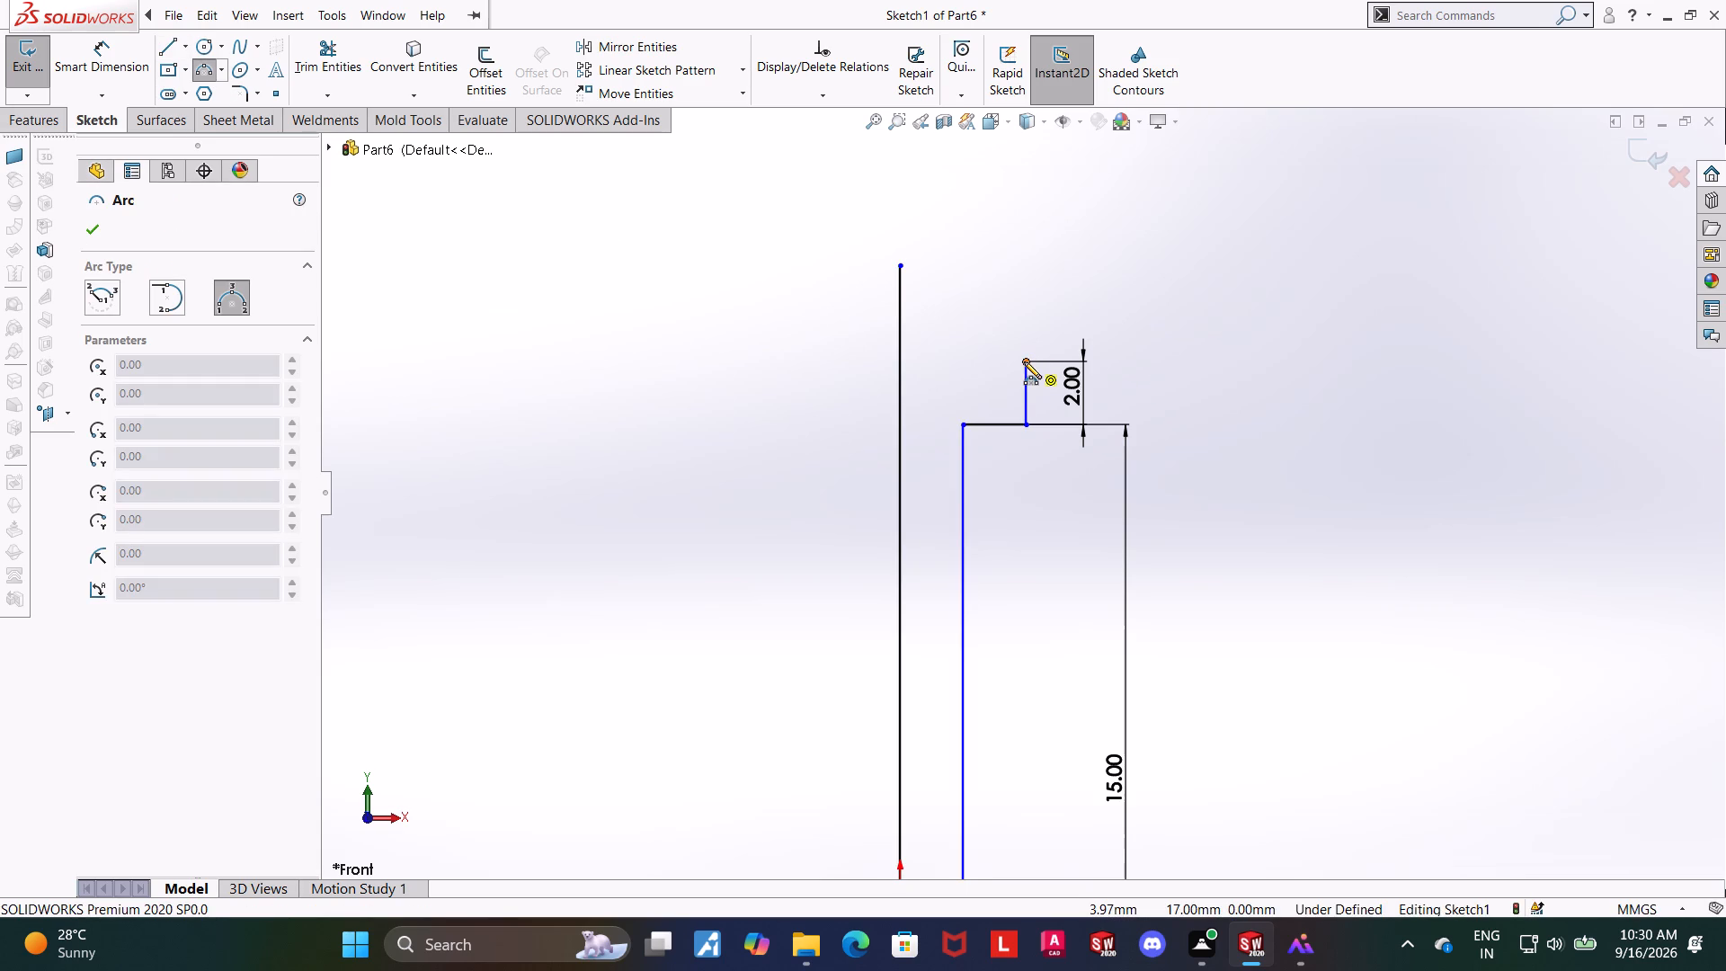
pyautogui.click(1024, 361)
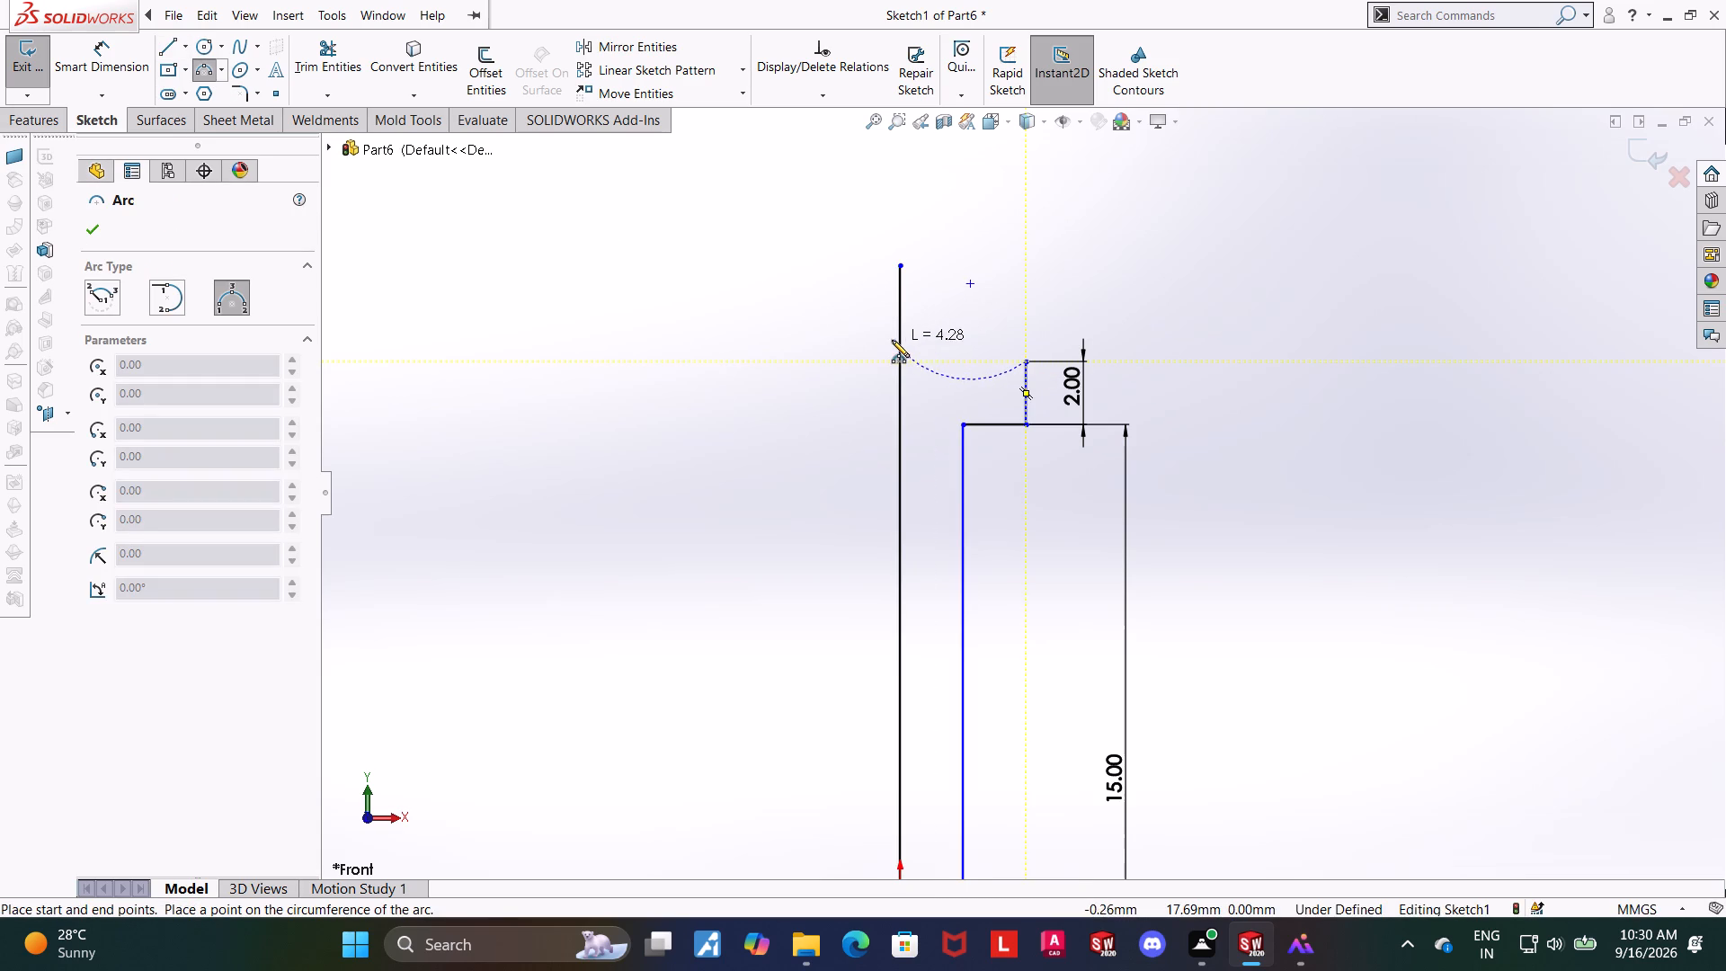
pyautogui.click(897, 326)
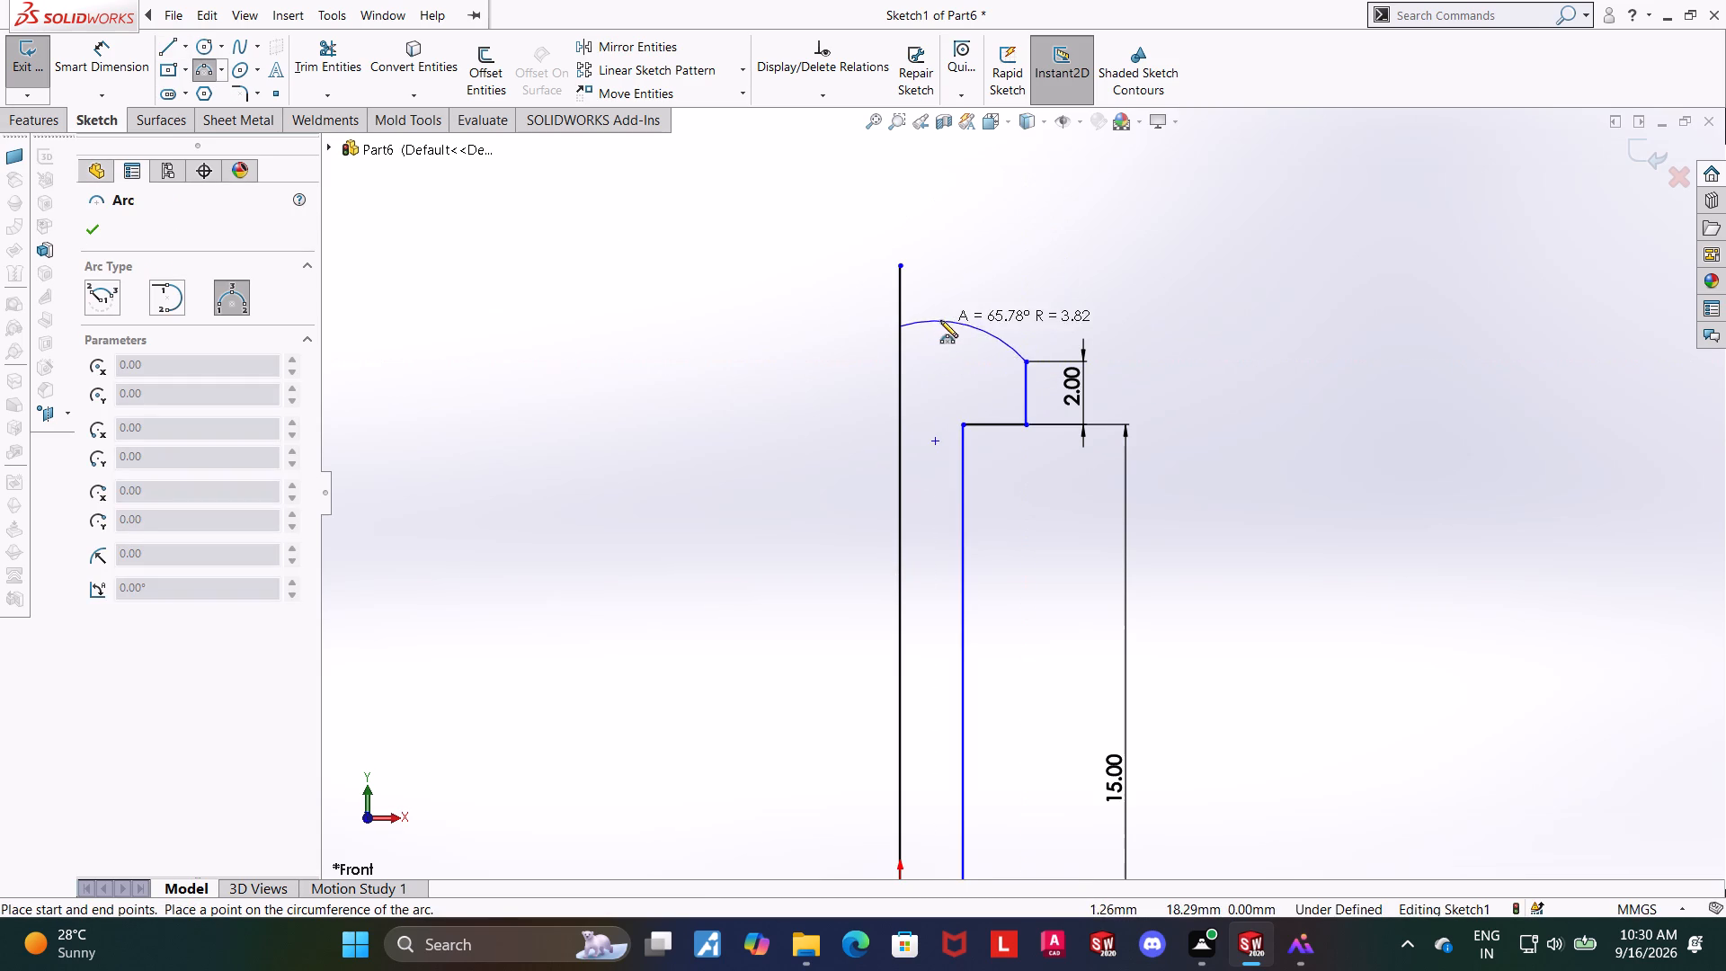
pyautogui.click(939, 326)
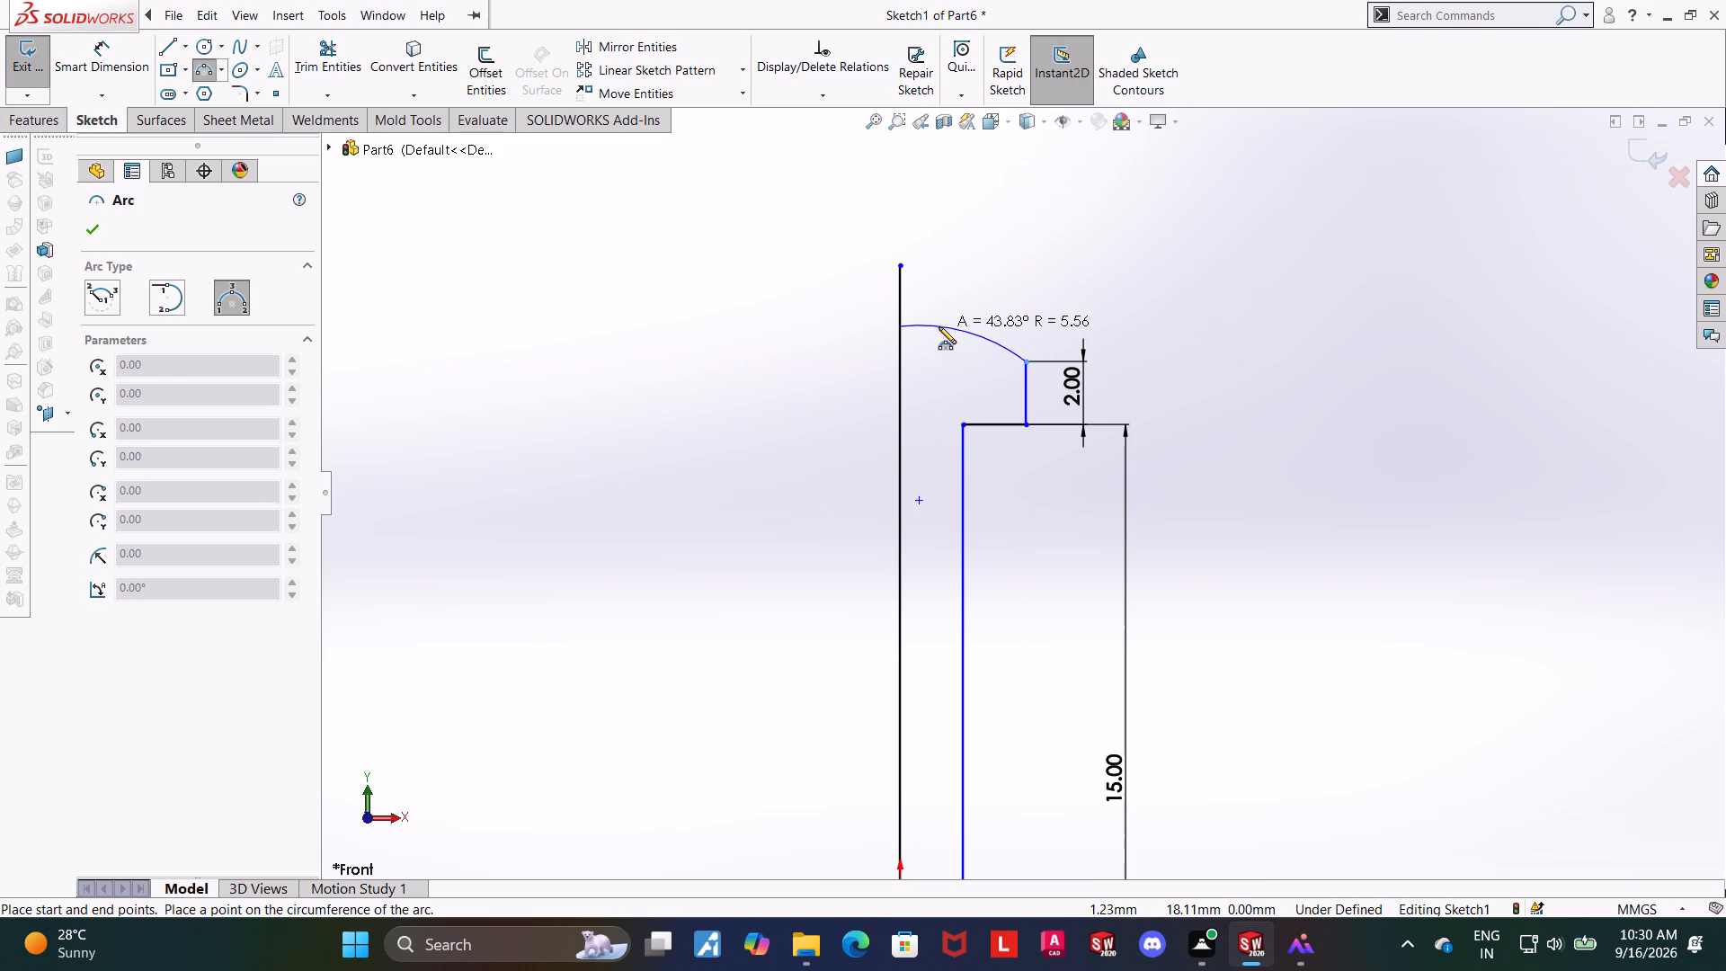
pyautogui.press('Escape')
pyautogui.press('Escape')
pyautogui.press('Escape')
pyautogui.press('Escape')
# Dimension the vertical distance between the two ends of the arc as 0.5 mm.
pyautogui.click(90, 50)
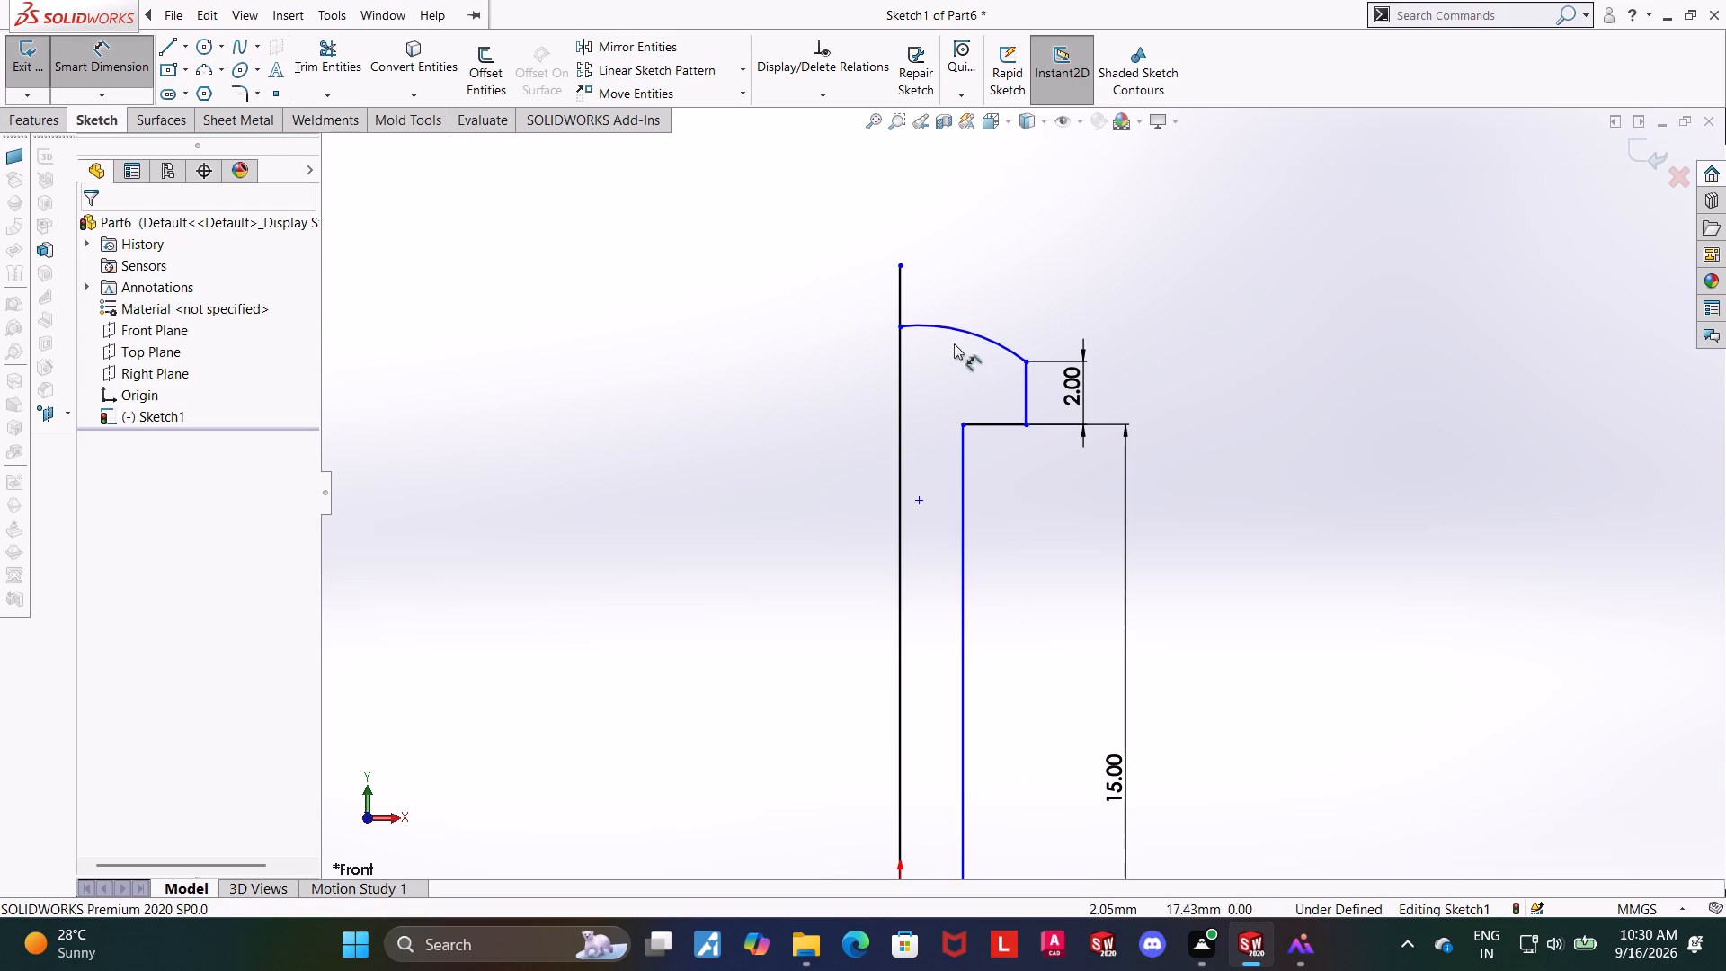
pyautogui.click(902, 328)
pyautogui.click(1027, 363)
pyautogui.click(1182, 347)
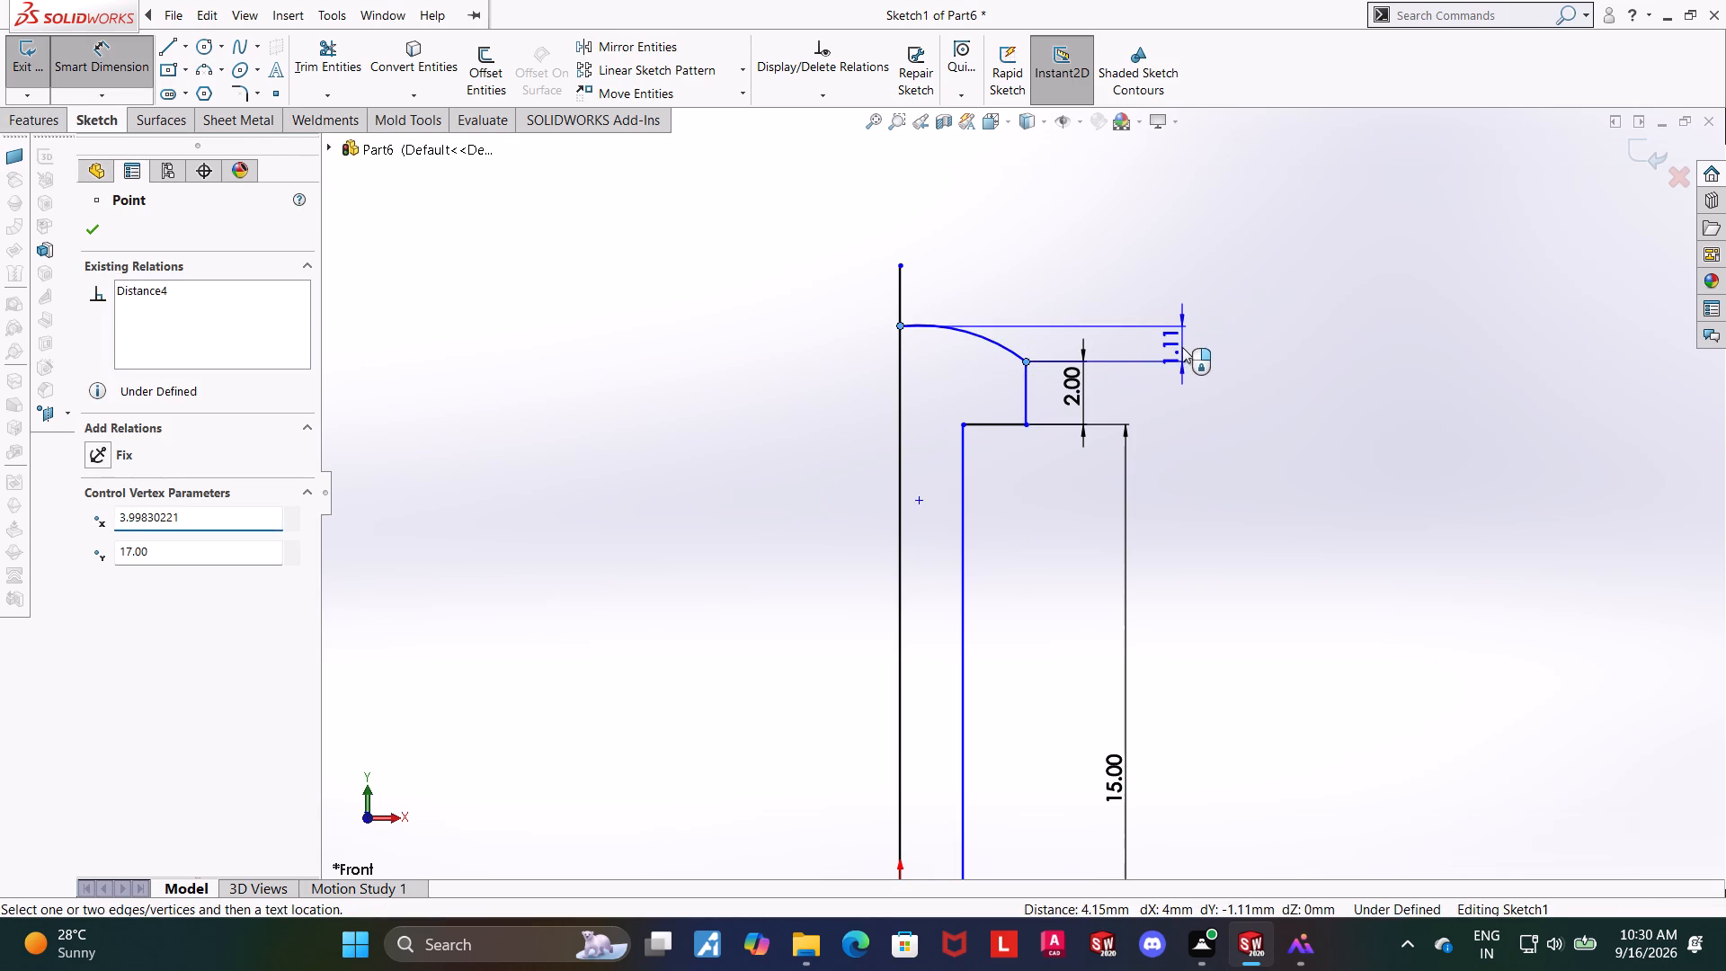
pyautogui.write('0.5')
pyautogui.press('Return')
pyautogui.press('Escape')
pyautogui.press('Escape')
pyautogui.press('Escape')
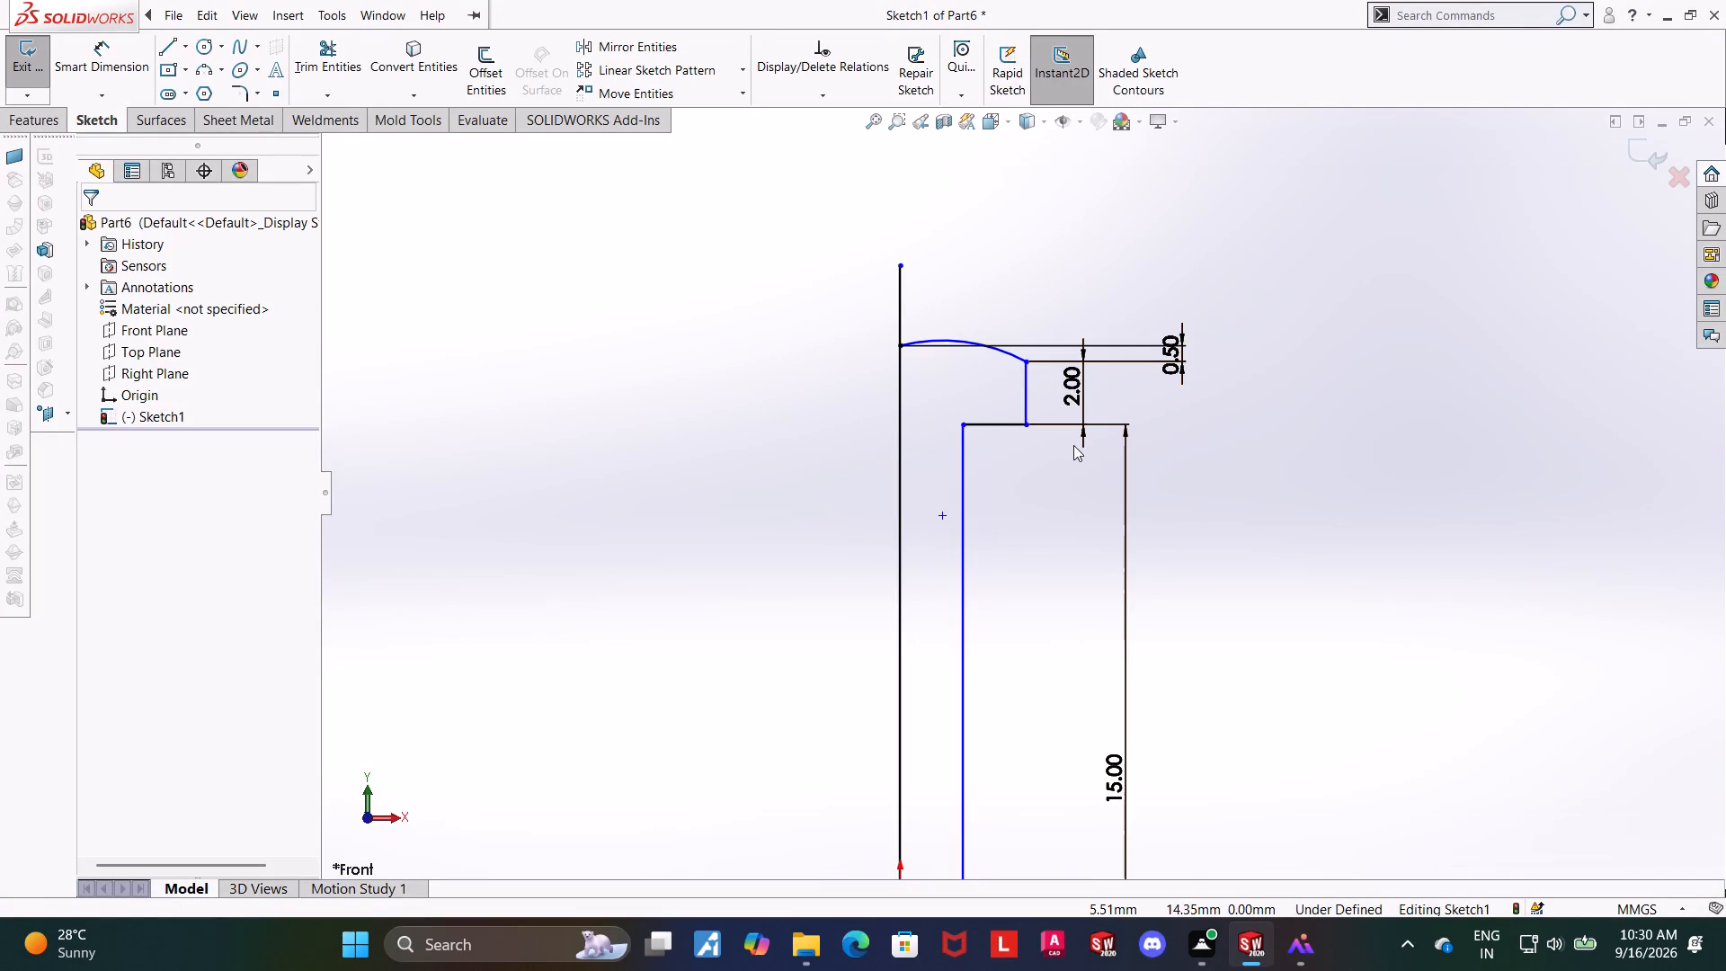
# Dimension the radius of the head's top arc as 0.025 mm.
pyautogui.scroll(-2, 1095, 495)
pyautogui.scroll(1, 1090, 499)
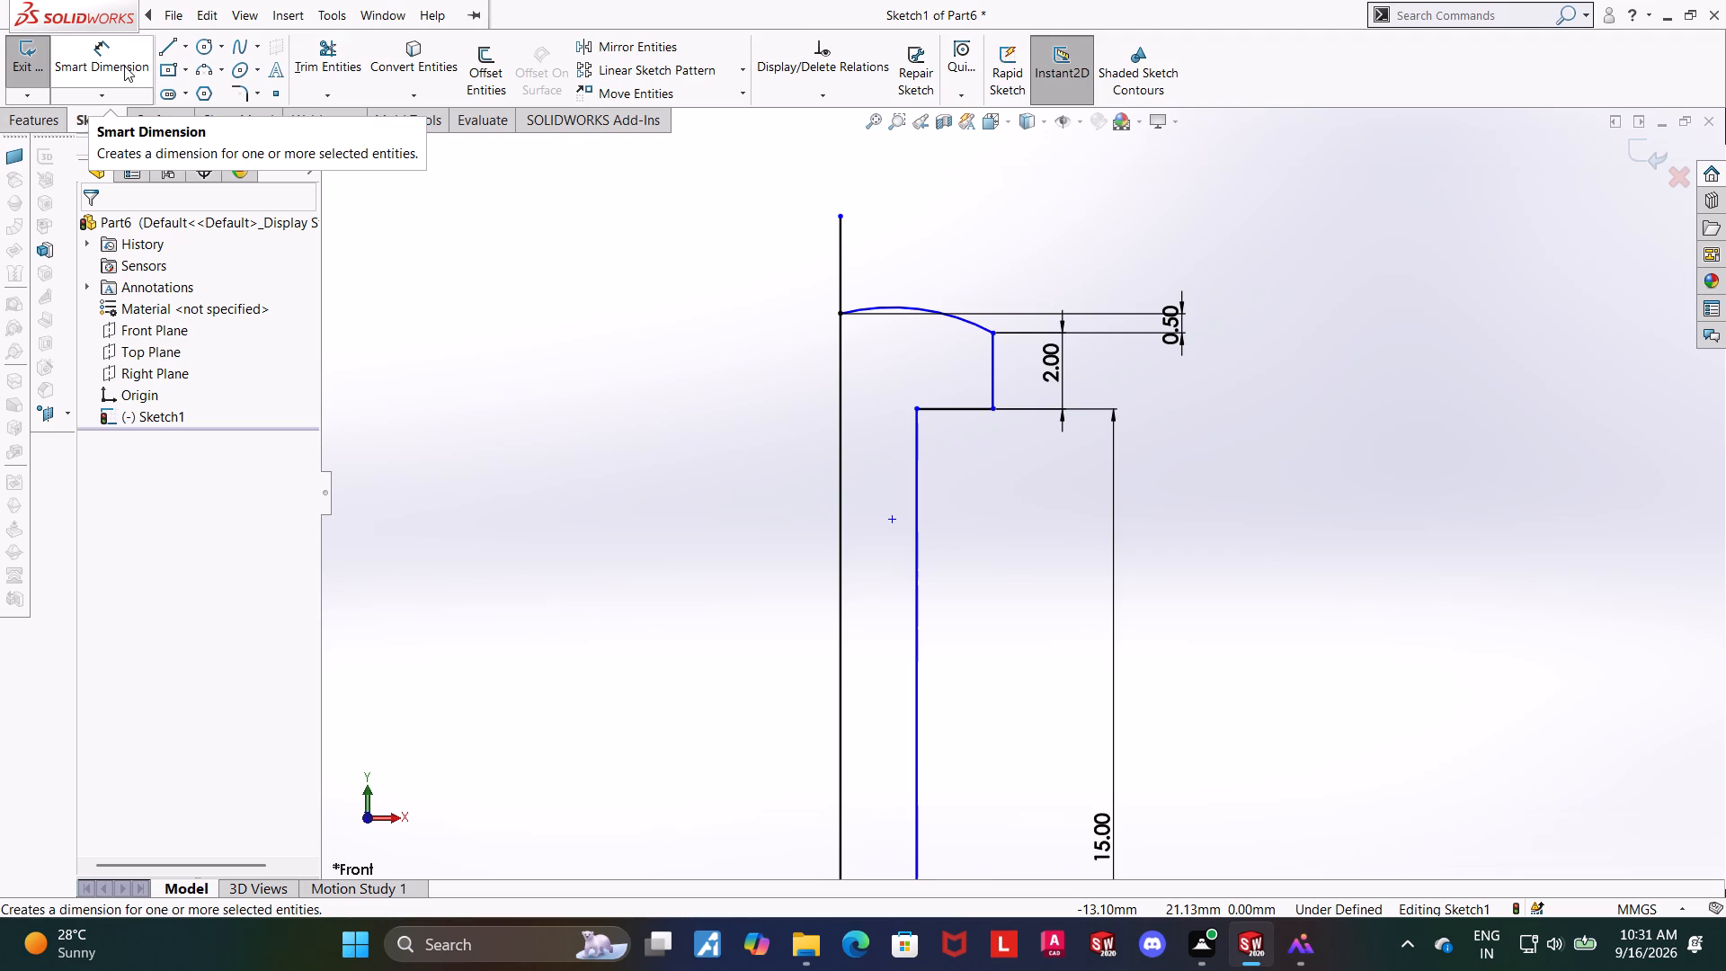
pyautogui.click(124, 66)
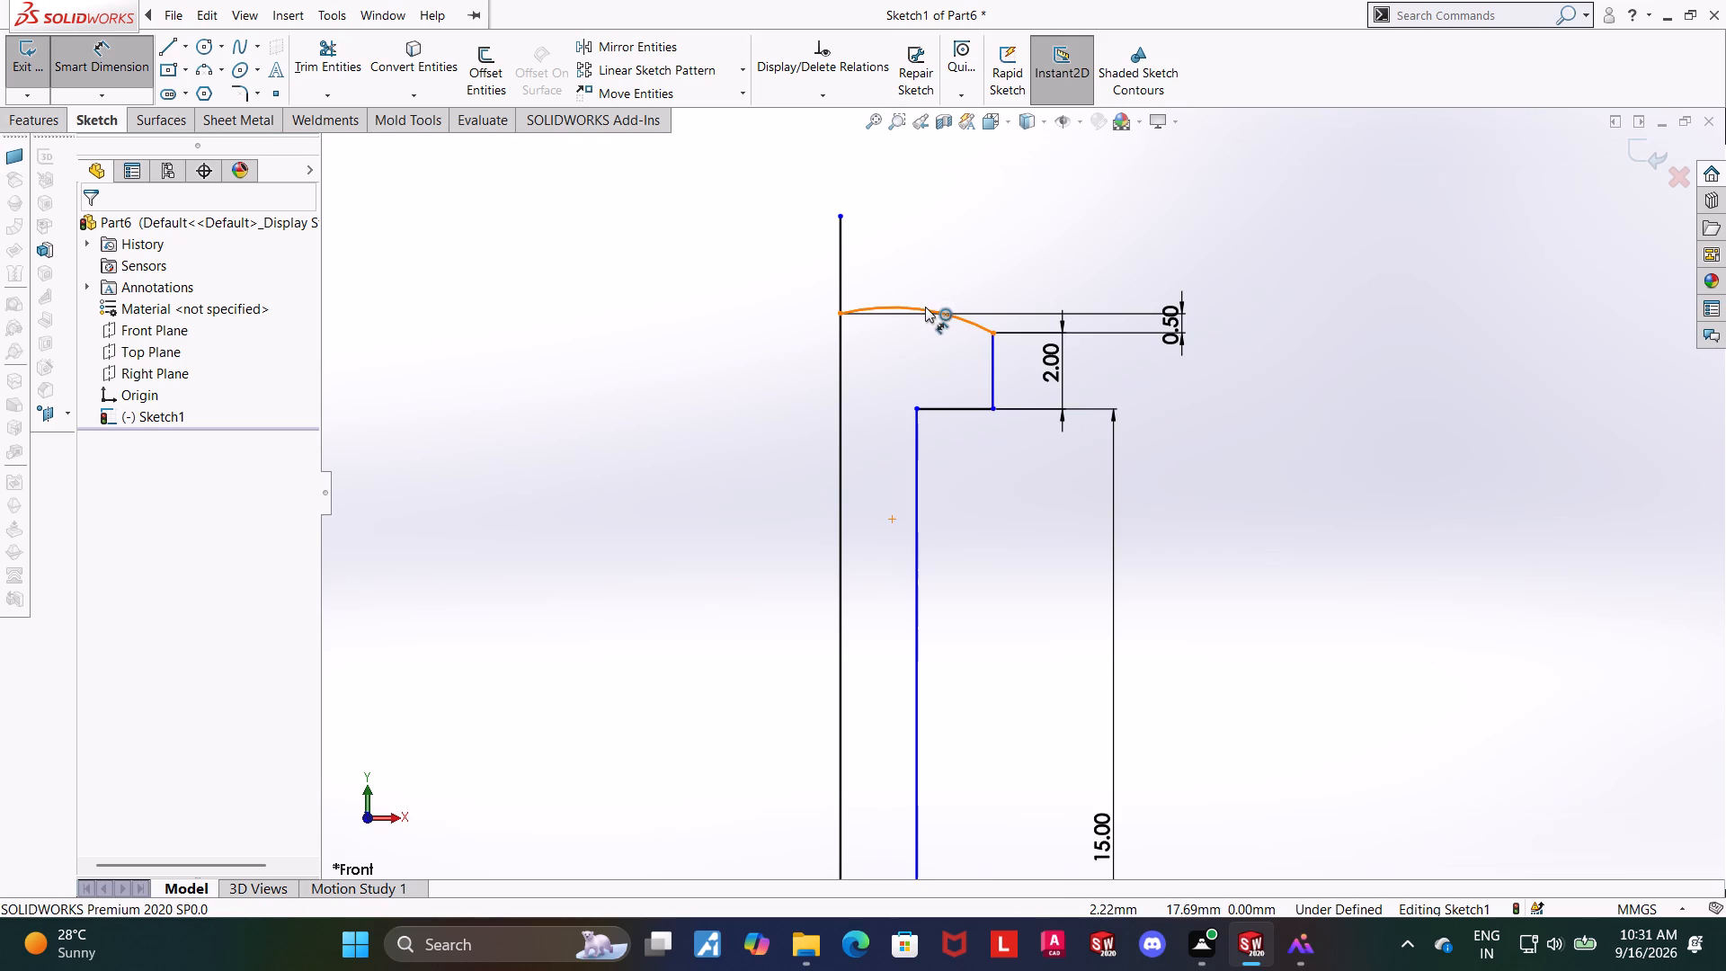
pyautogui.click(924, 306)
pyautogui.click(934, 275)
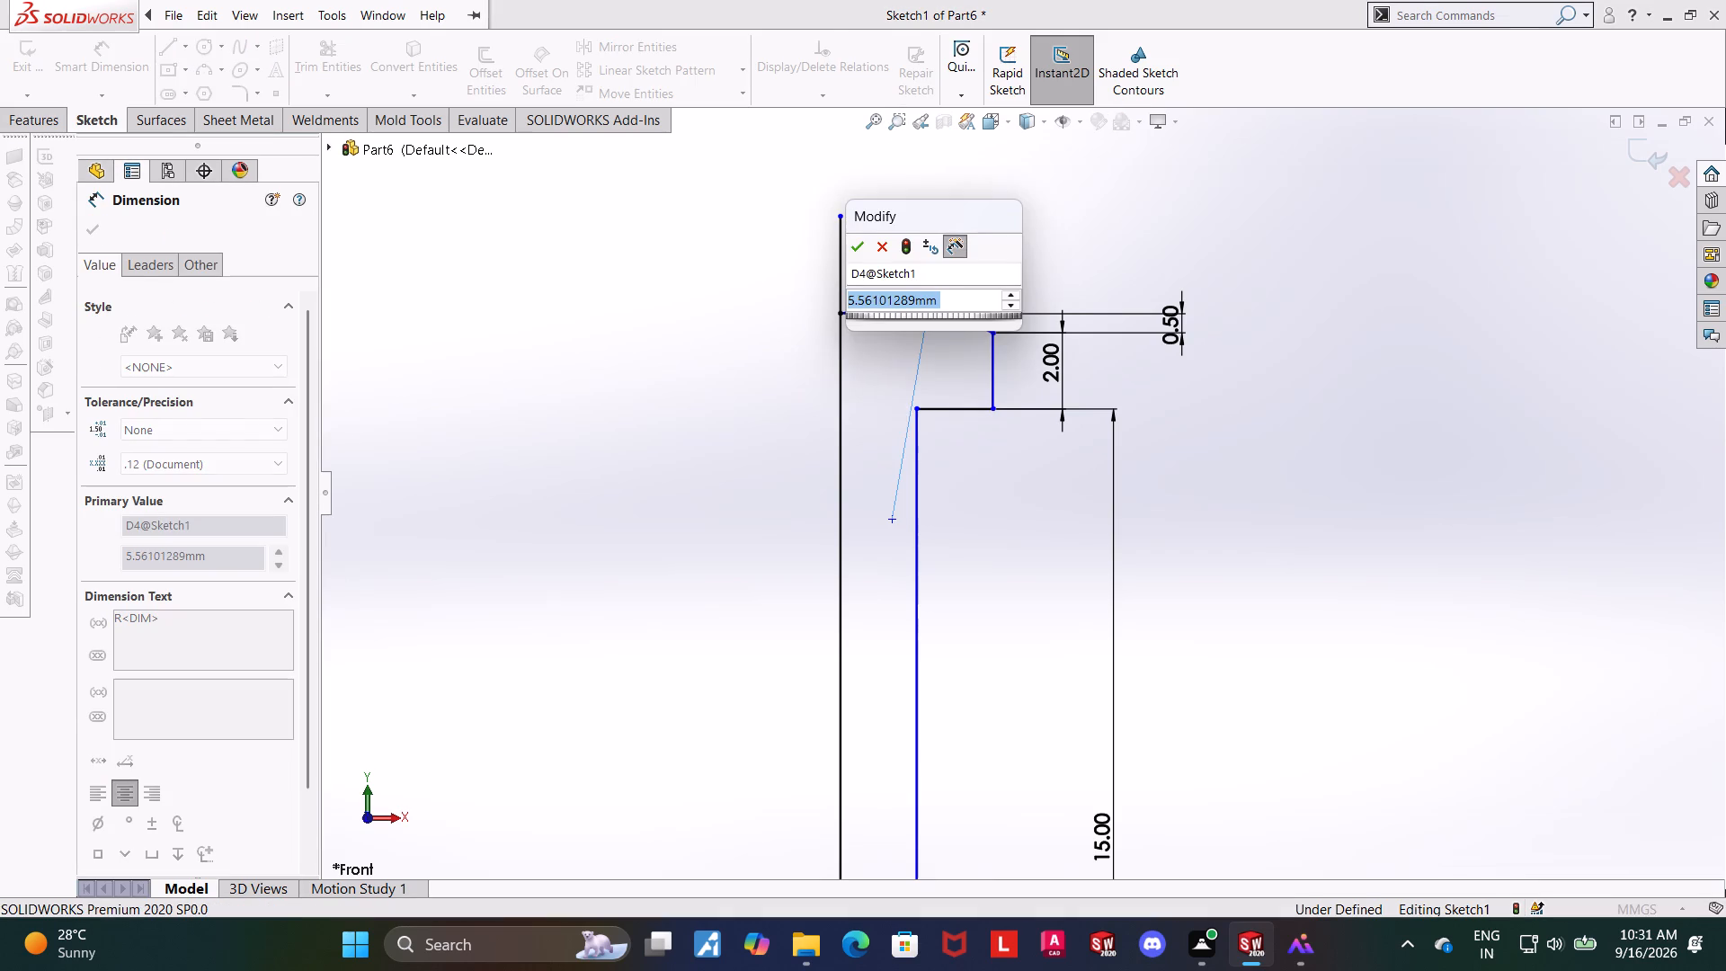
pyautogui.write('0.025')
pyautogui.press('Return')
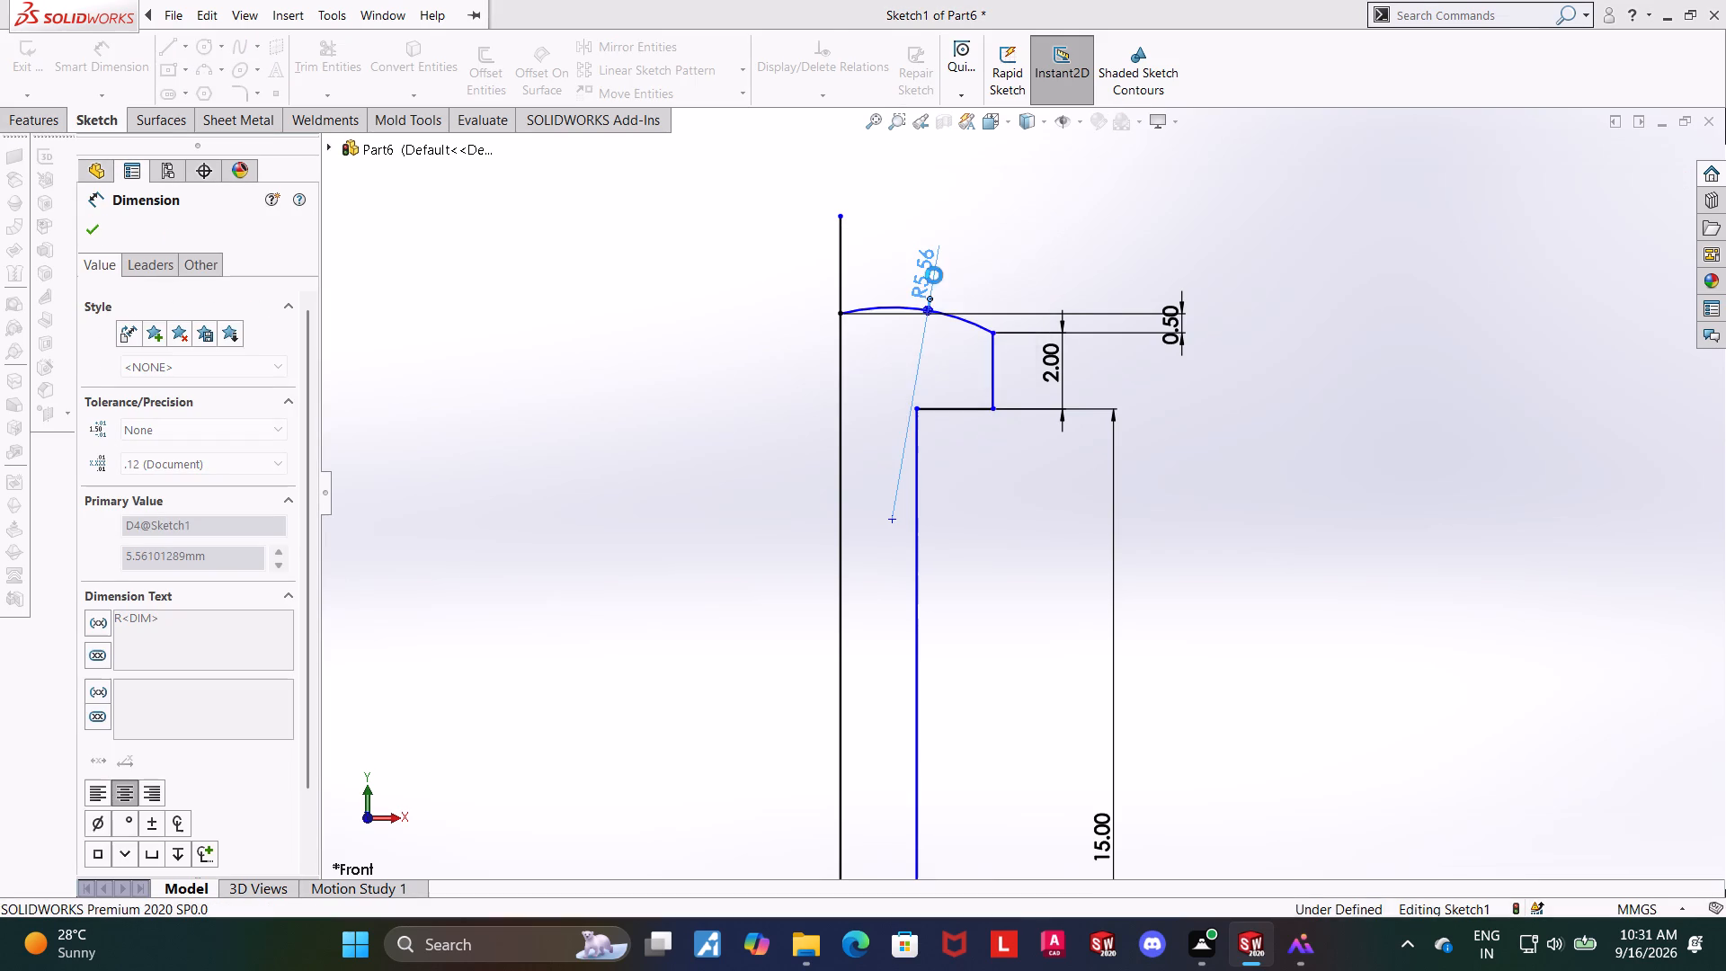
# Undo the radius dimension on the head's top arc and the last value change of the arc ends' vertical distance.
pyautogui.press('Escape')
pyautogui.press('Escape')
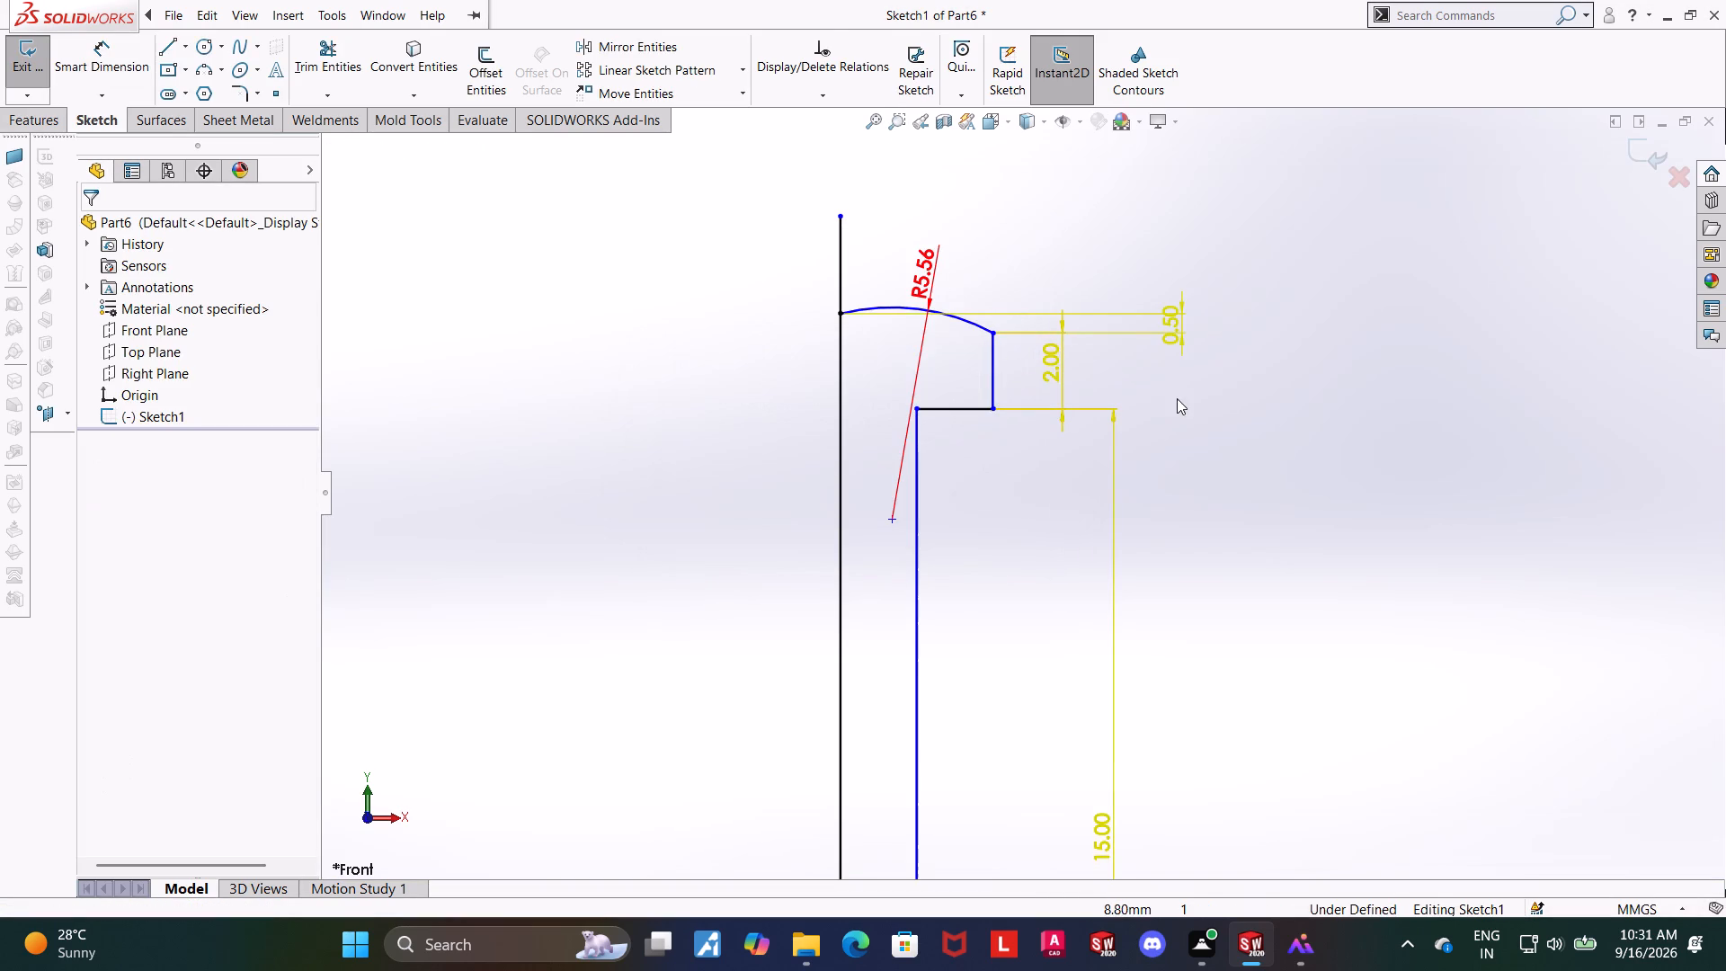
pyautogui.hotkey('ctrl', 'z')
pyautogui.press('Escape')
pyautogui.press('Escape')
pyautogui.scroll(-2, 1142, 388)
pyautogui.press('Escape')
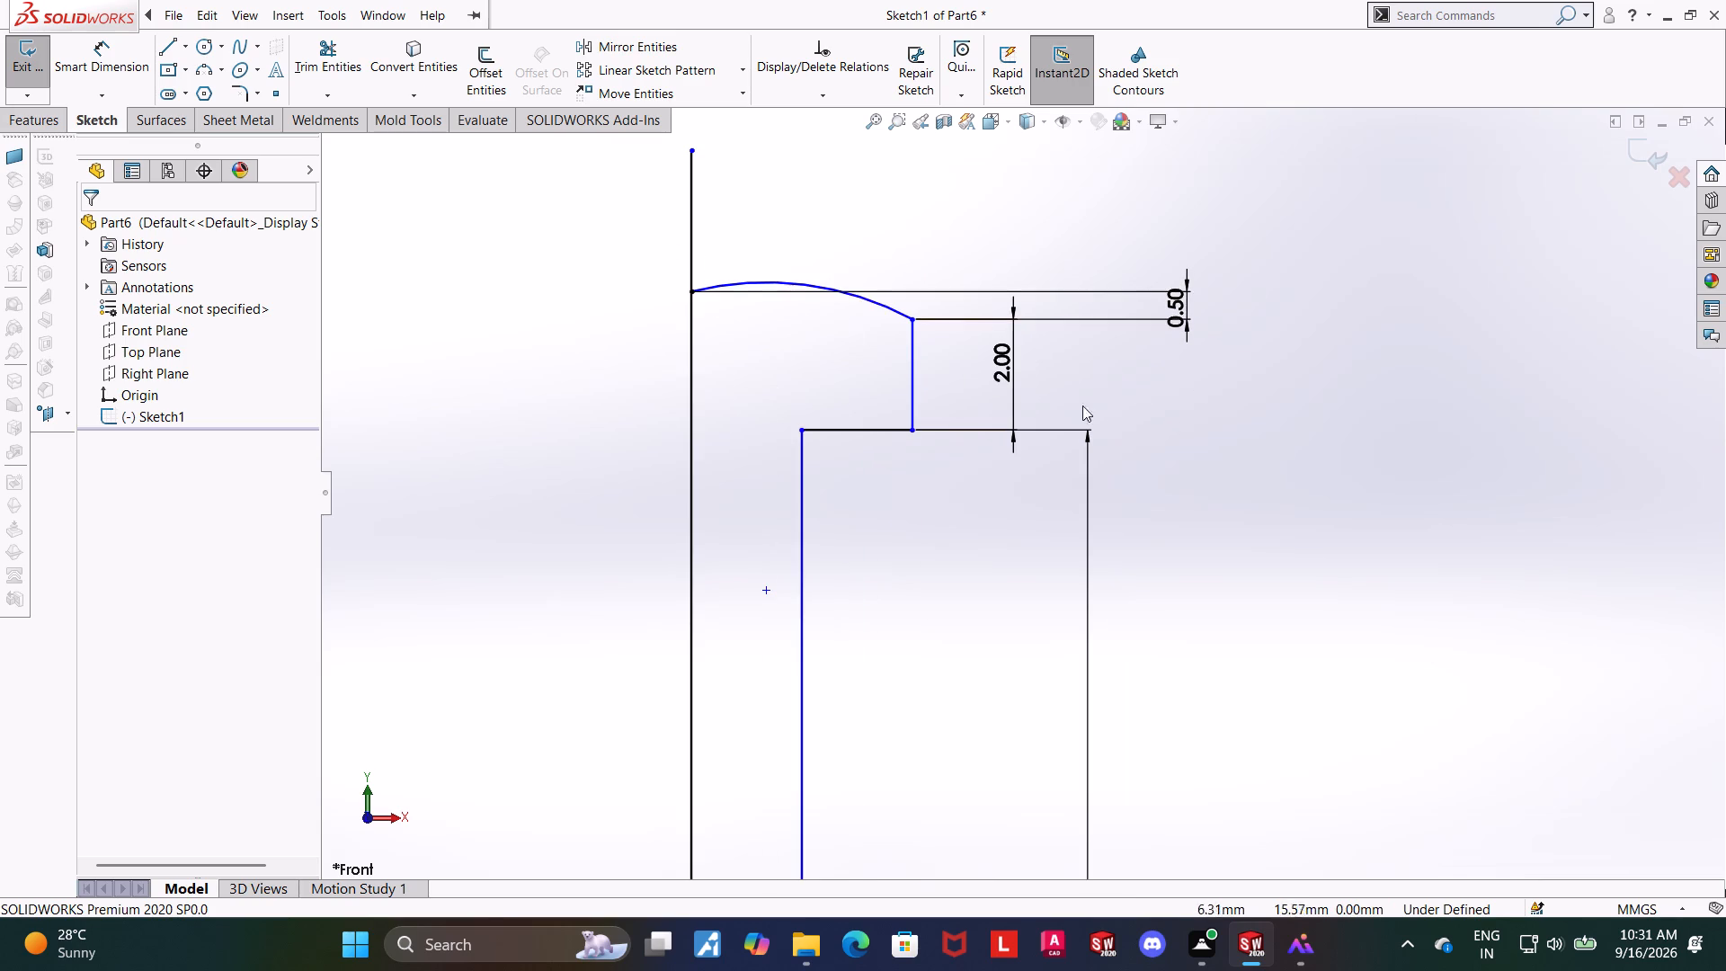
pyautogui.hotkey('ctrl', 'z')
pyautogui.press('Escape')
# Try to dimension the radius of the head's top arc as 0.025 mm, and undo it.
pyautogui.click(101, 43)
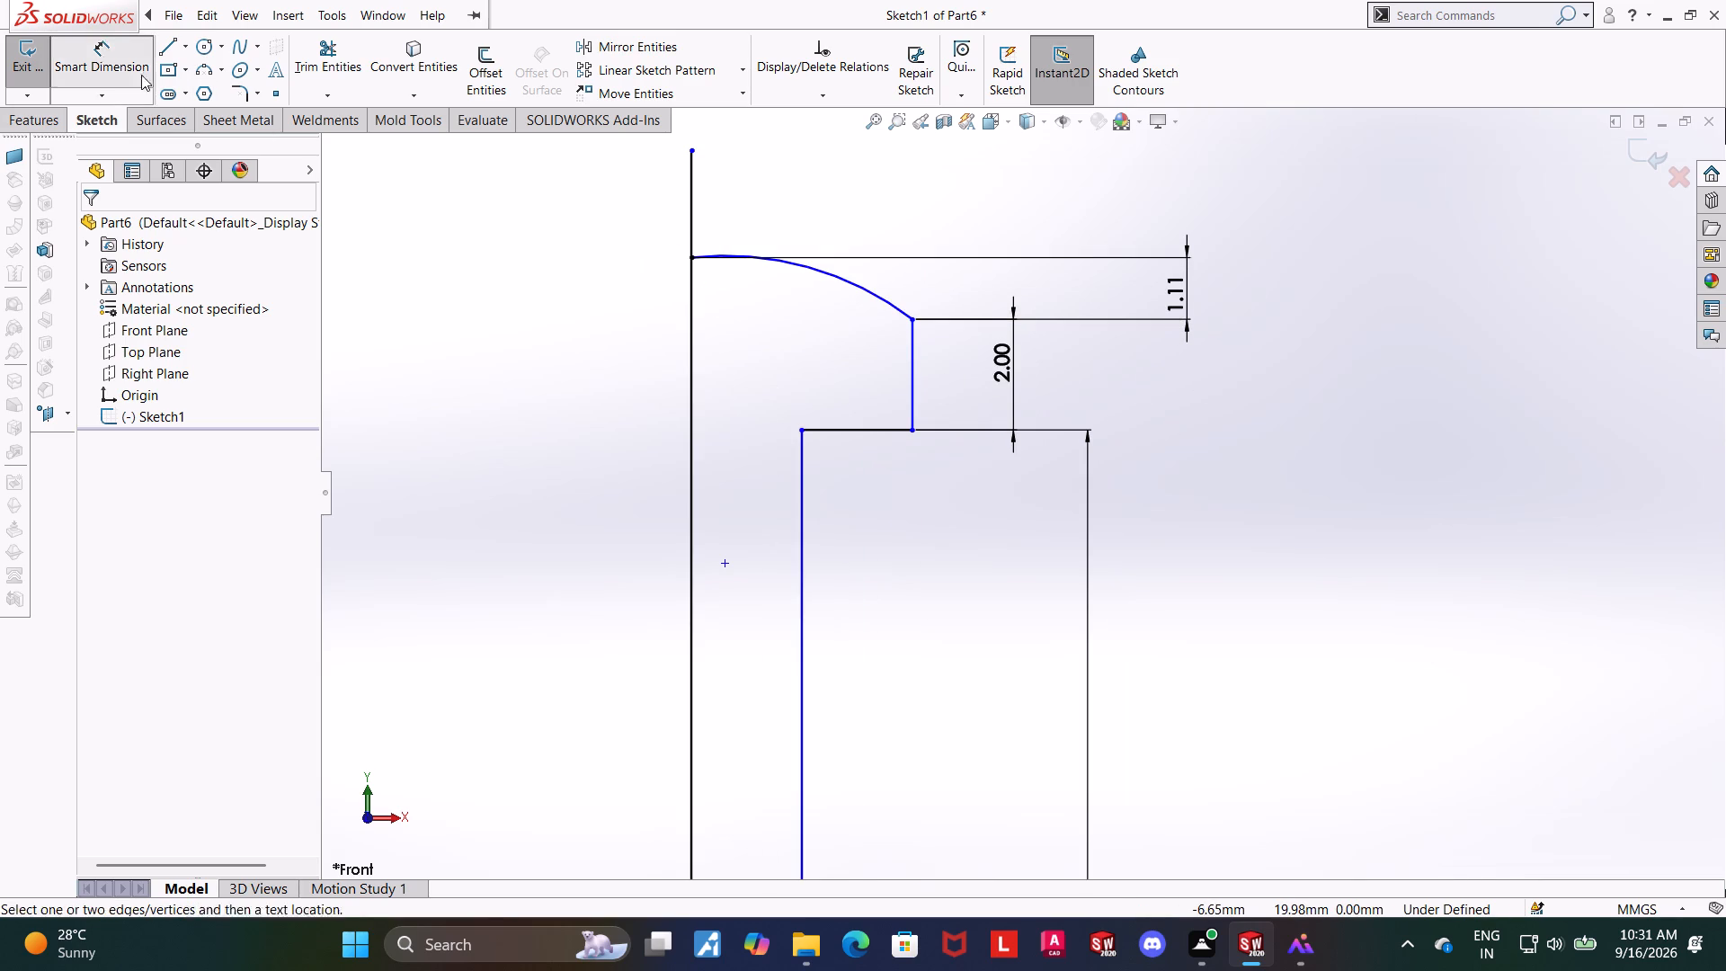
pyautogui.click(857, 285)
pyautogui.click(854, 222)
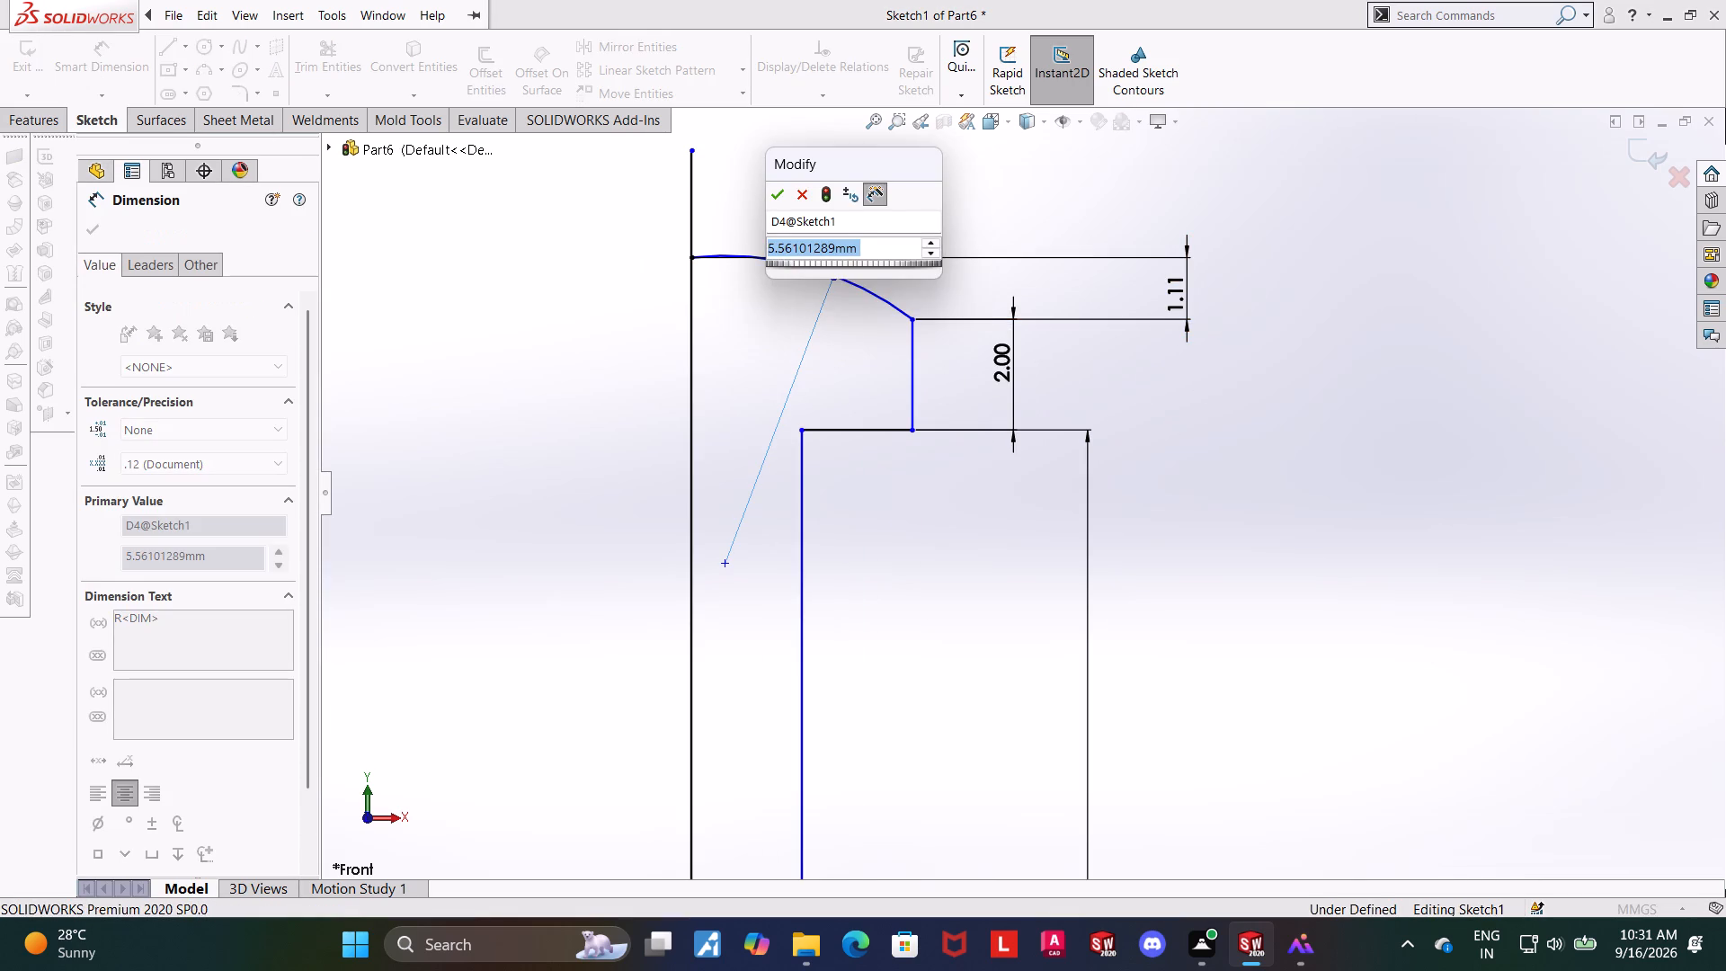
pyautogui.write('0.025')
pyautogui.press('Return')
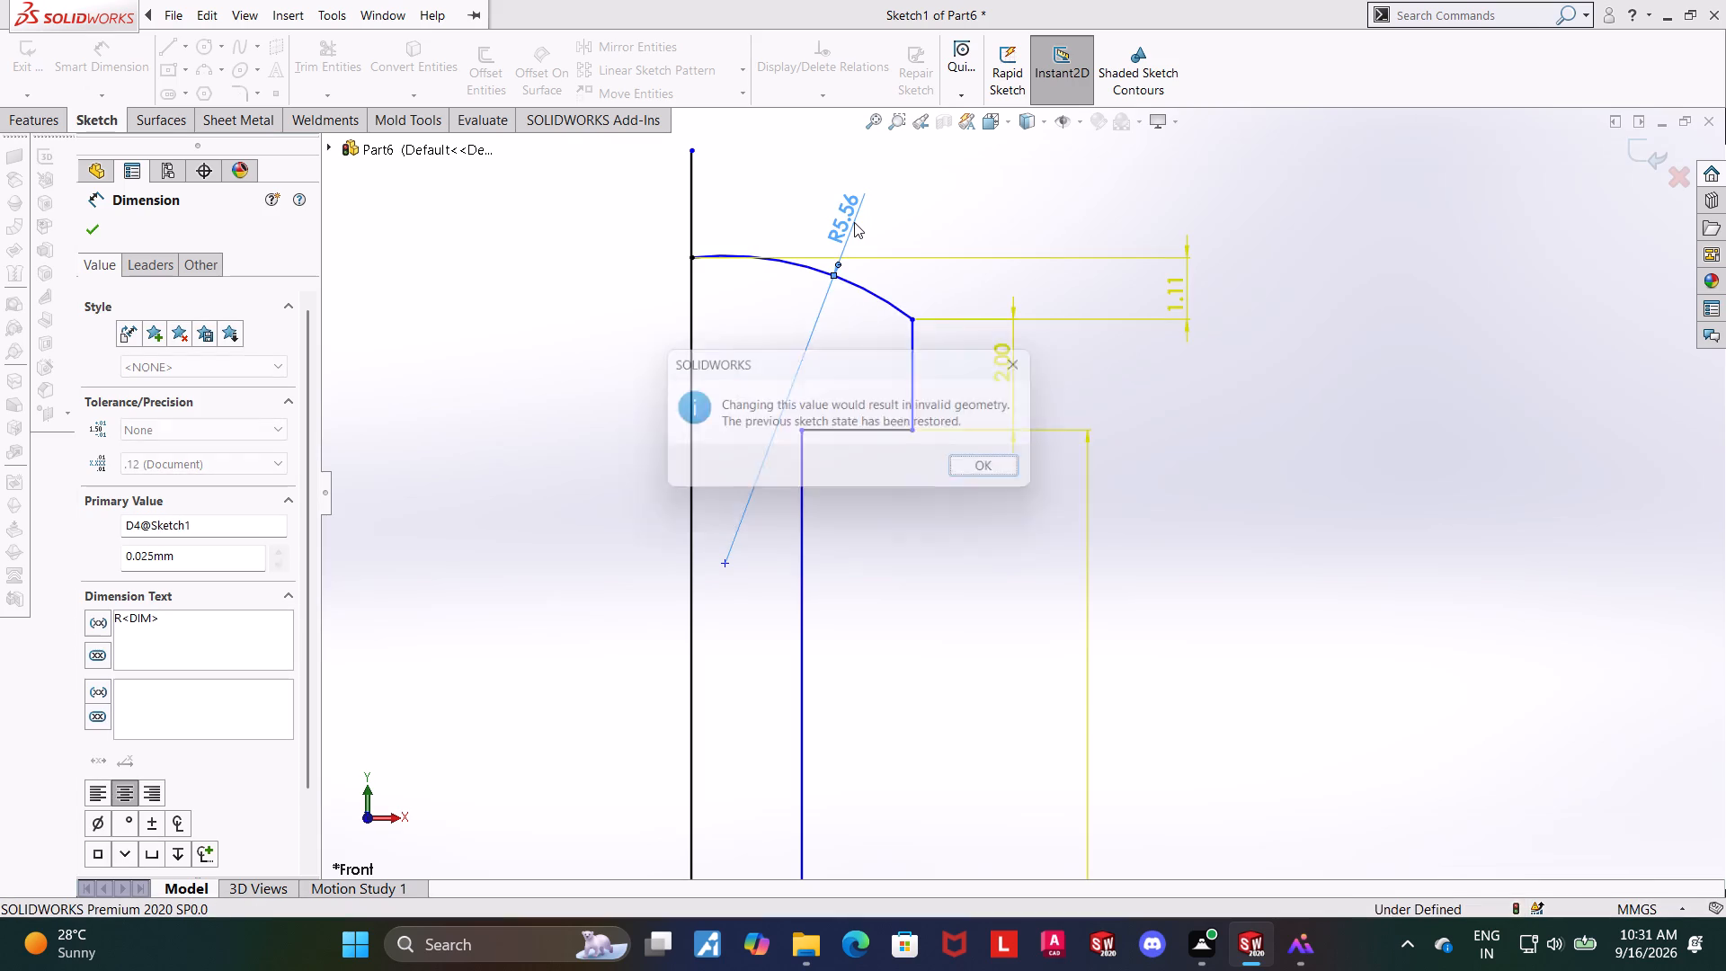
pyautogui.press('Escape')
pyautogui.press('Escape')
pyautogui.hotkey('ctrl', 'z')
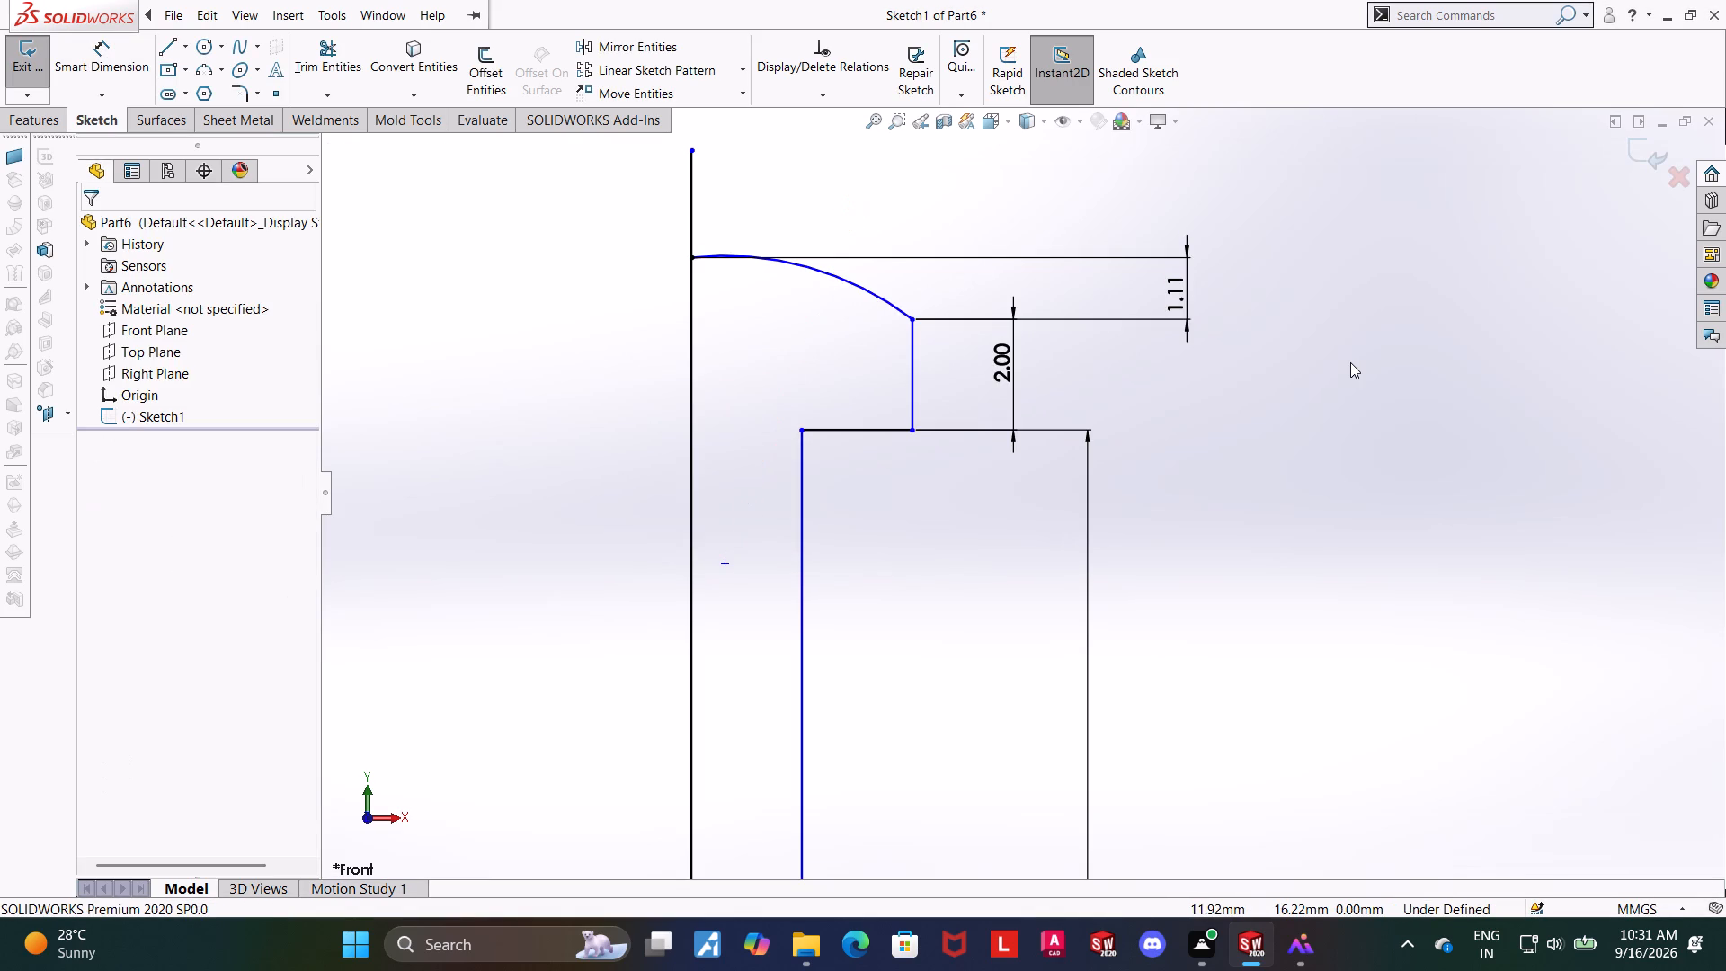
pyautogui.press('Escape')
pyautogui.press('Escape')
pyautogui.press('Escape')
# Set the vertical distance between the two ends of the head's top arc to 0.5 mm.
pyautogui.doubleClick(1178, 281)
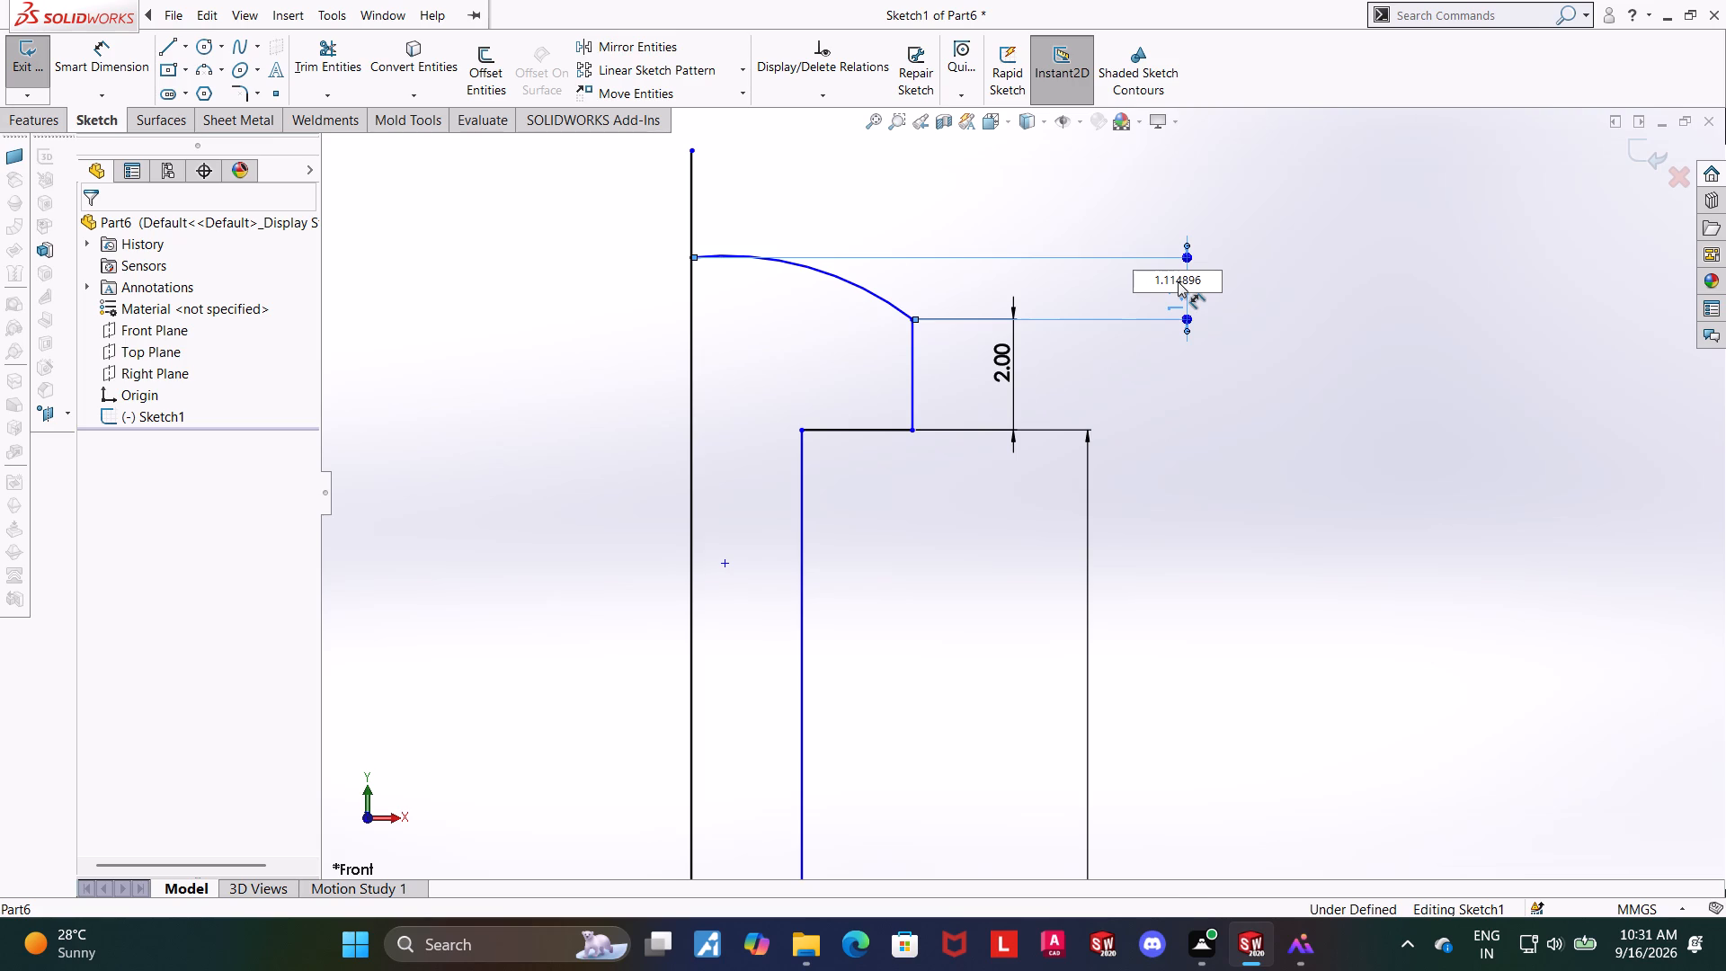
pyautogui.press('Escape')
pyautogui.doubleClick(1179, 298)
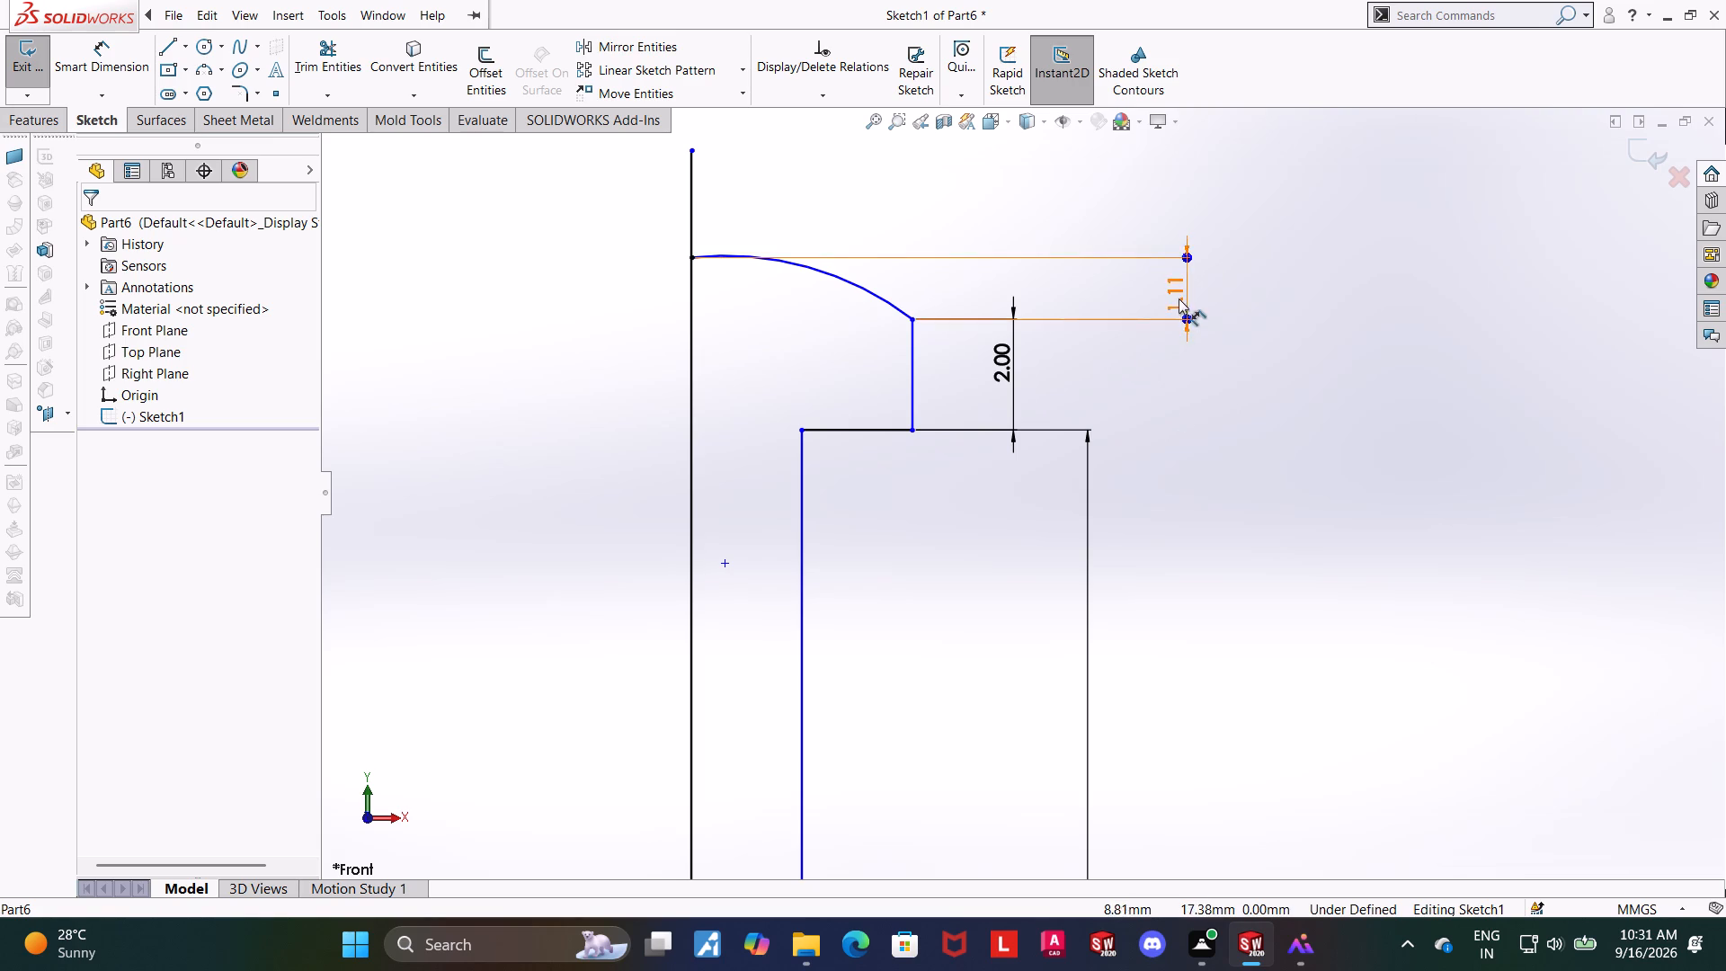
pyautogui.write('0.5')
pyautogui.press('Return')
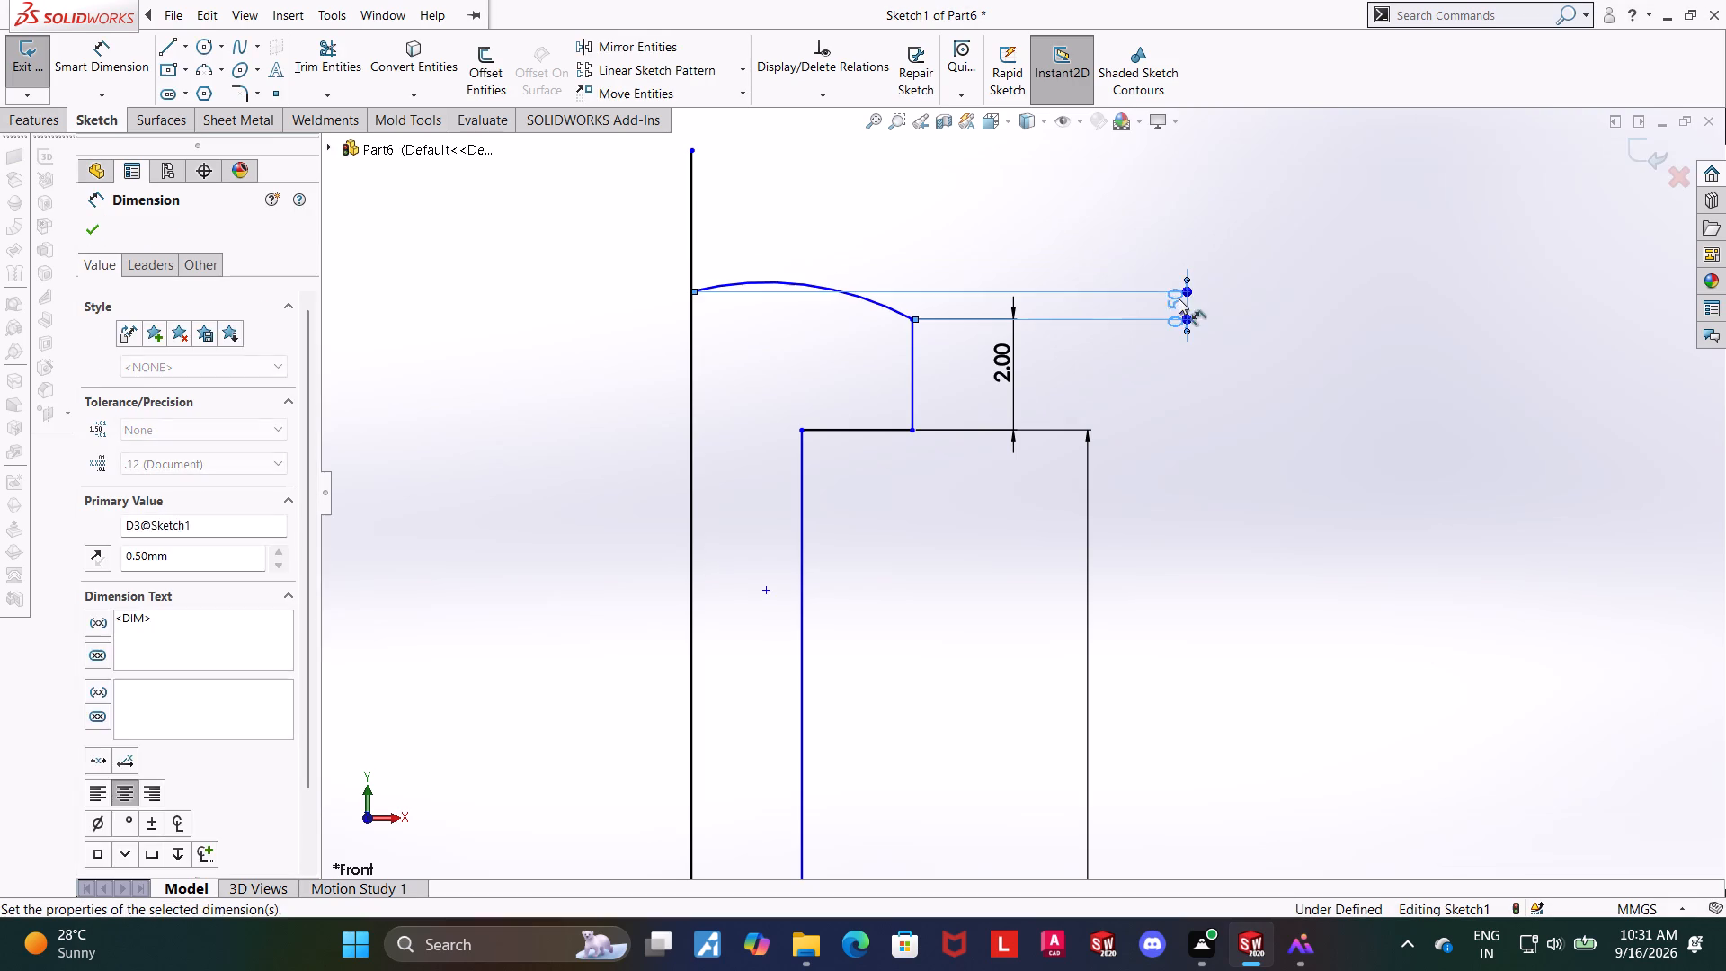
pyautogui.press('Escape')
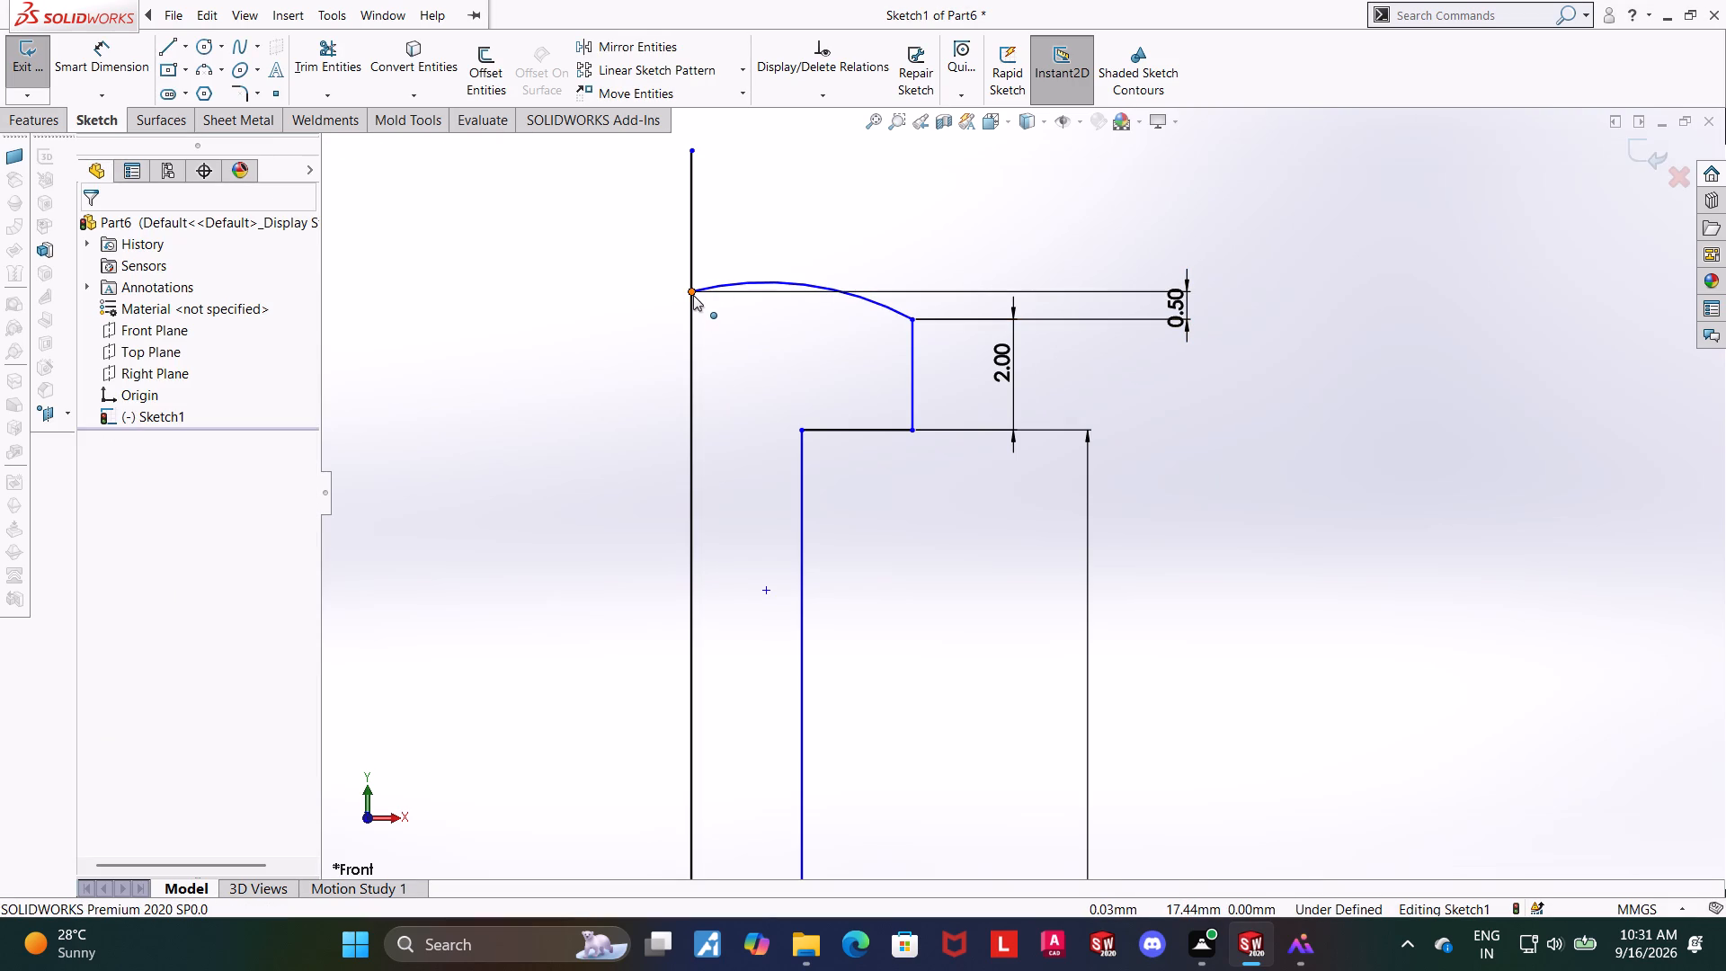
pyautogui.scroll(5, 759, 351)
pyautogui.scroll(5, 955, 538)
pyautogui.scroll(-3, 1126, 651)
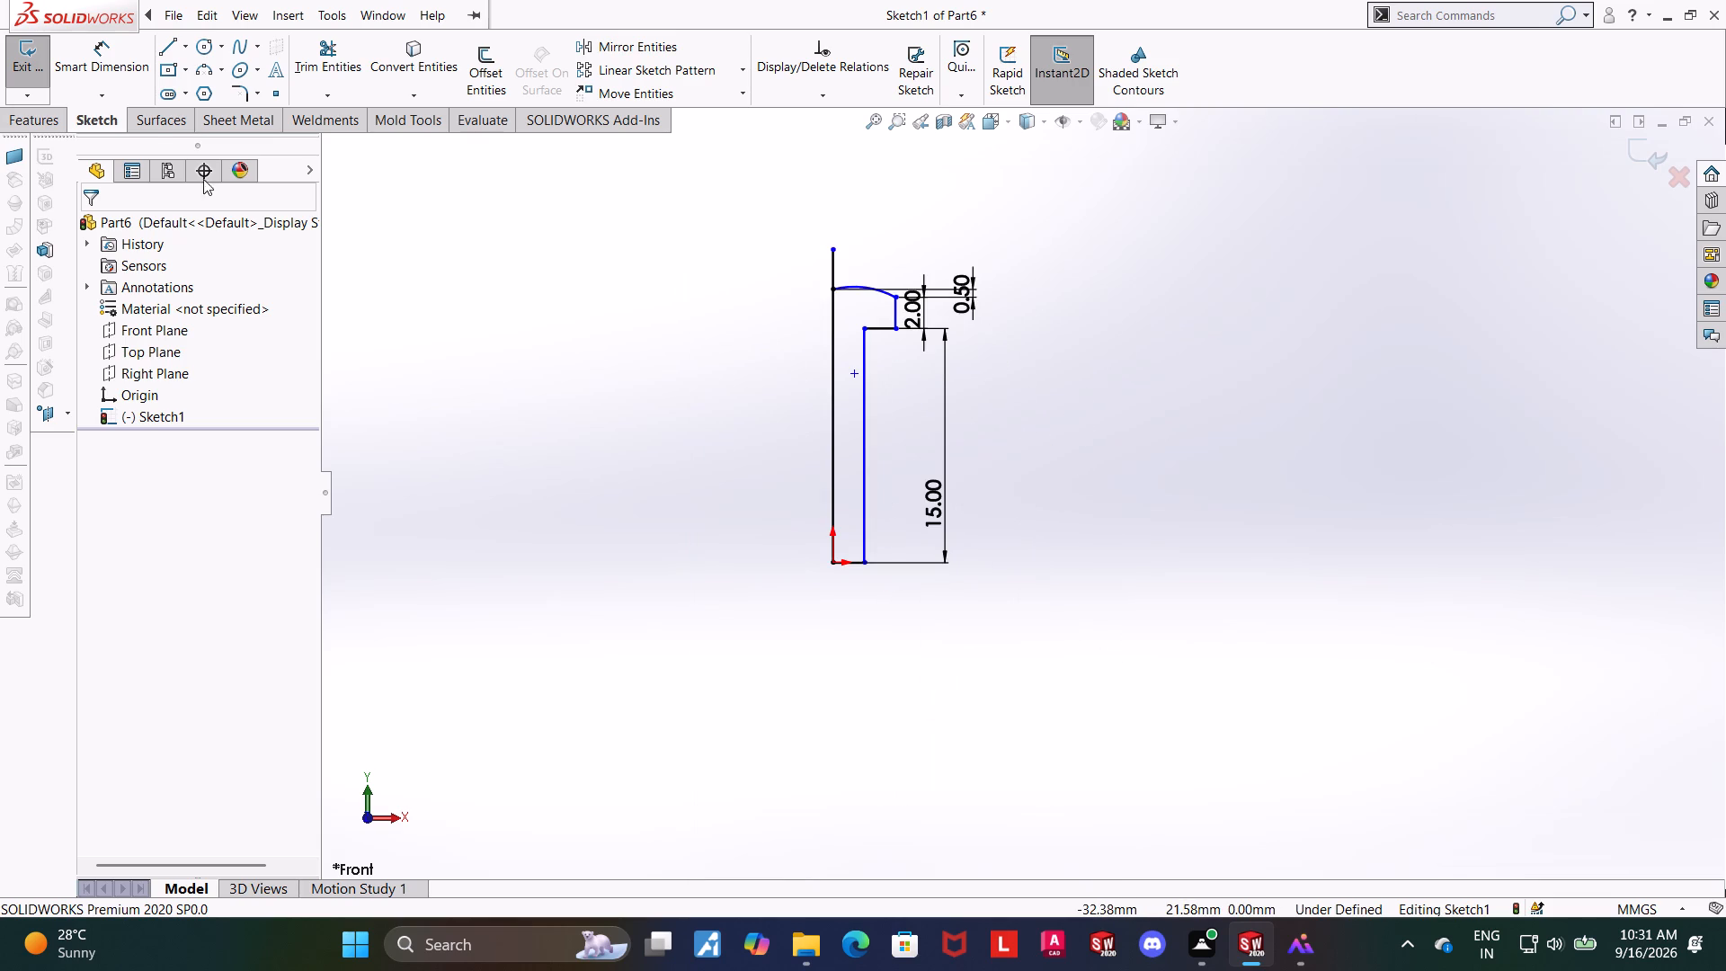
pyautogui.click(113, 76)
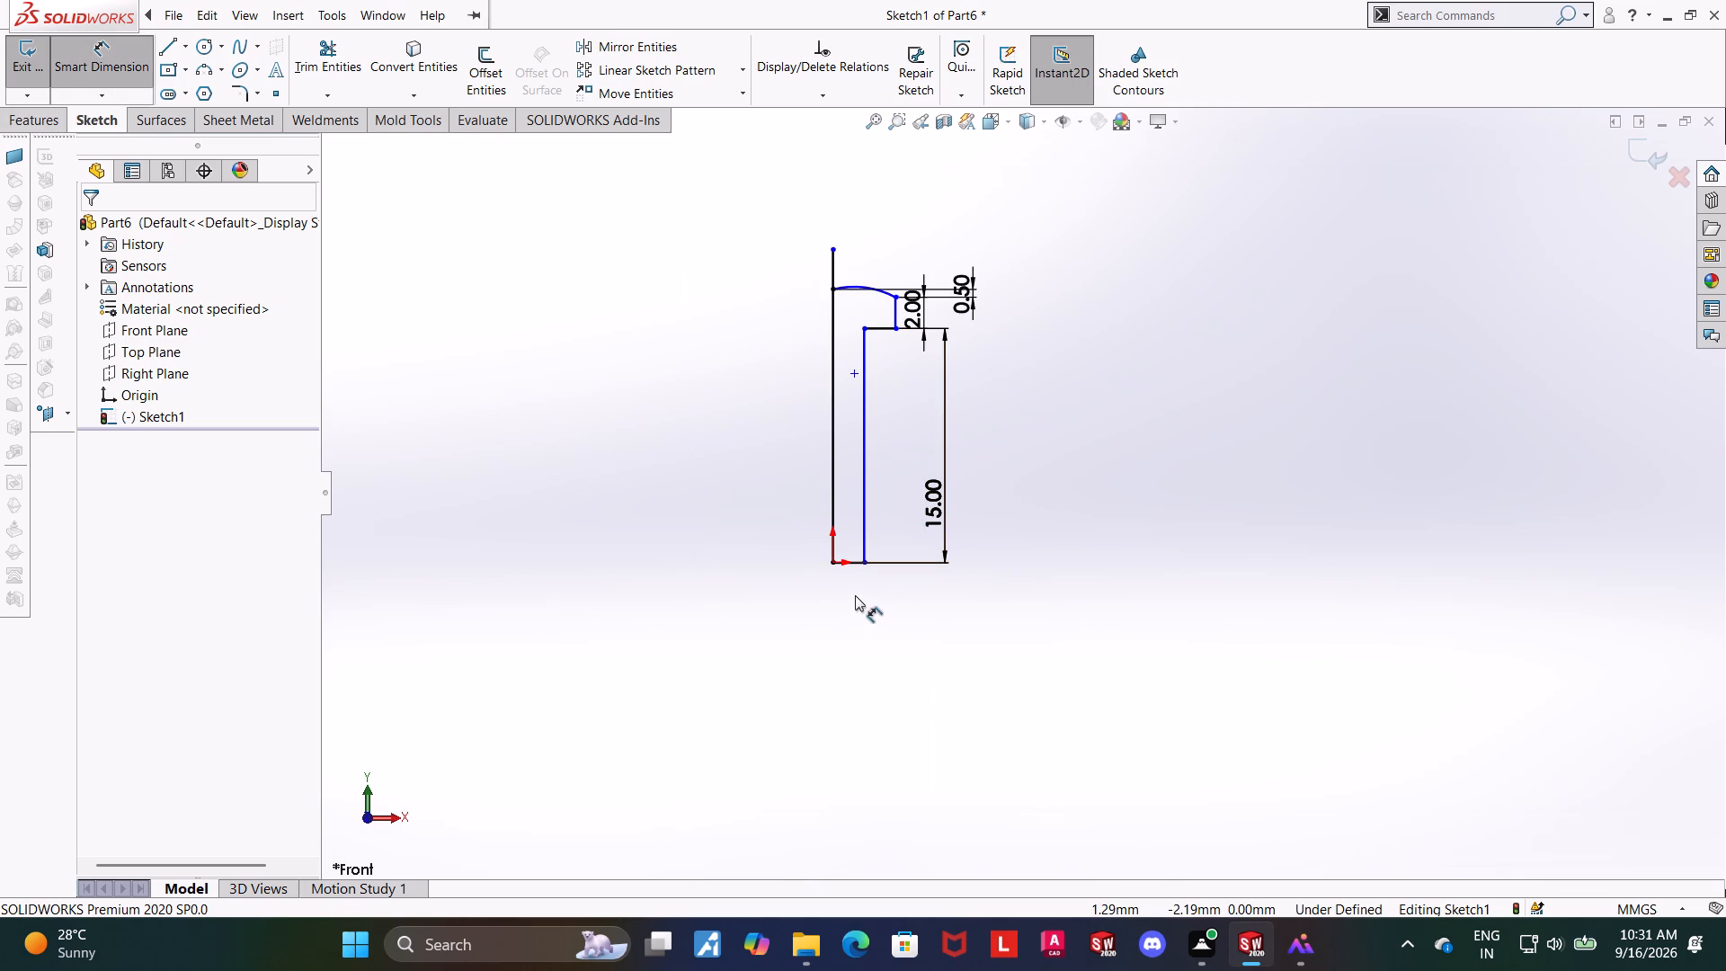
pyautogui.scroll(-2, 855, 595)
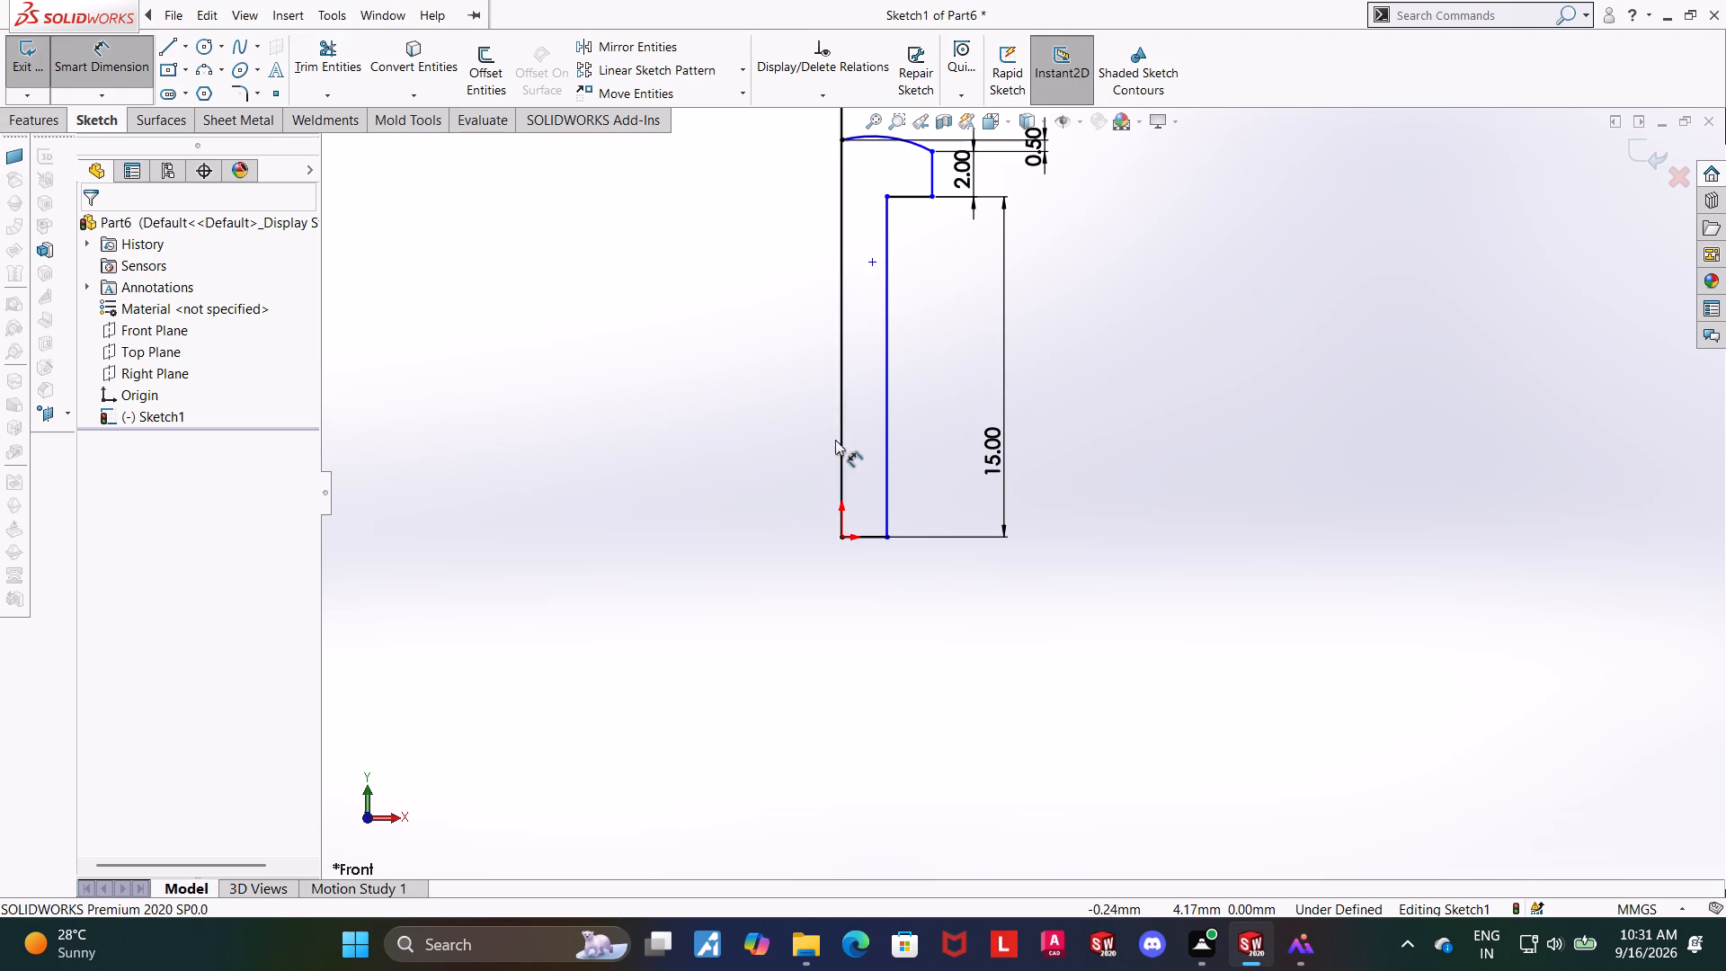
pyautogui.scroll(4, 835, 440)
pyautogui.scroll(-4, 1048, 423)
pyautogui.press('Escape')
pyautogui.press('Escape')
# Add a radius dimension to the head's top arc, try 3 mm, and undo that value change.
pyautogui.click(131, 55)
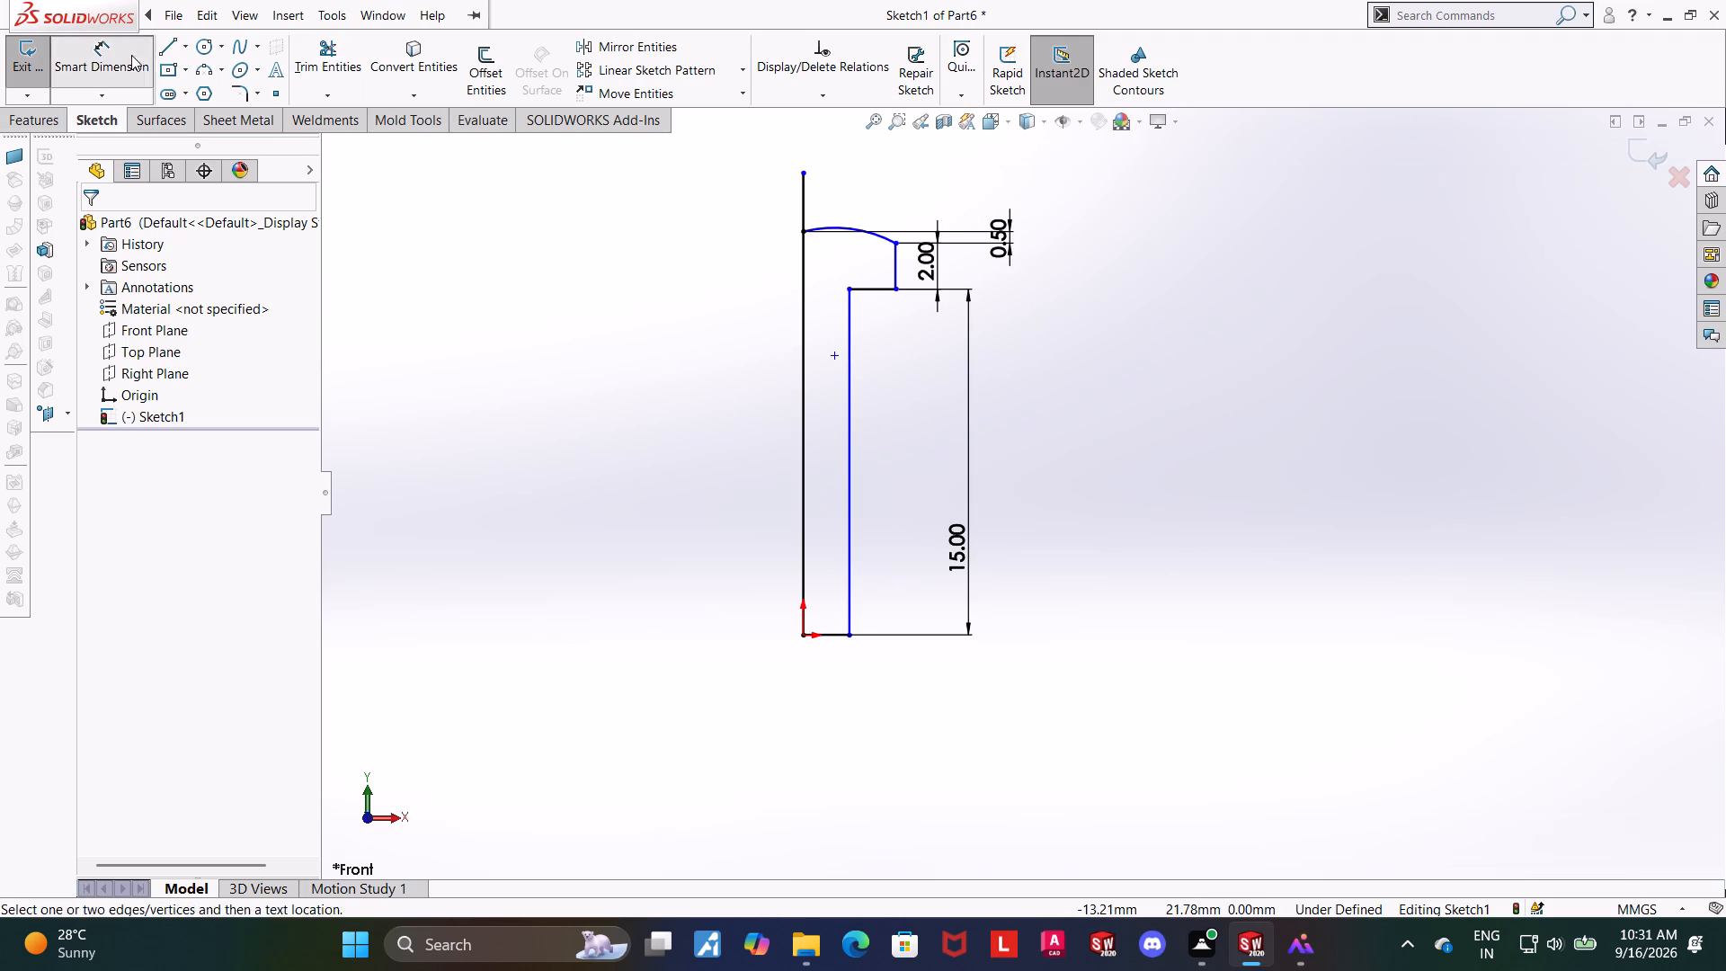
pyautogui.scroll(-5, 965, 201)
pyautogui.click(661, 380)
pyautogui.click(687, 334)
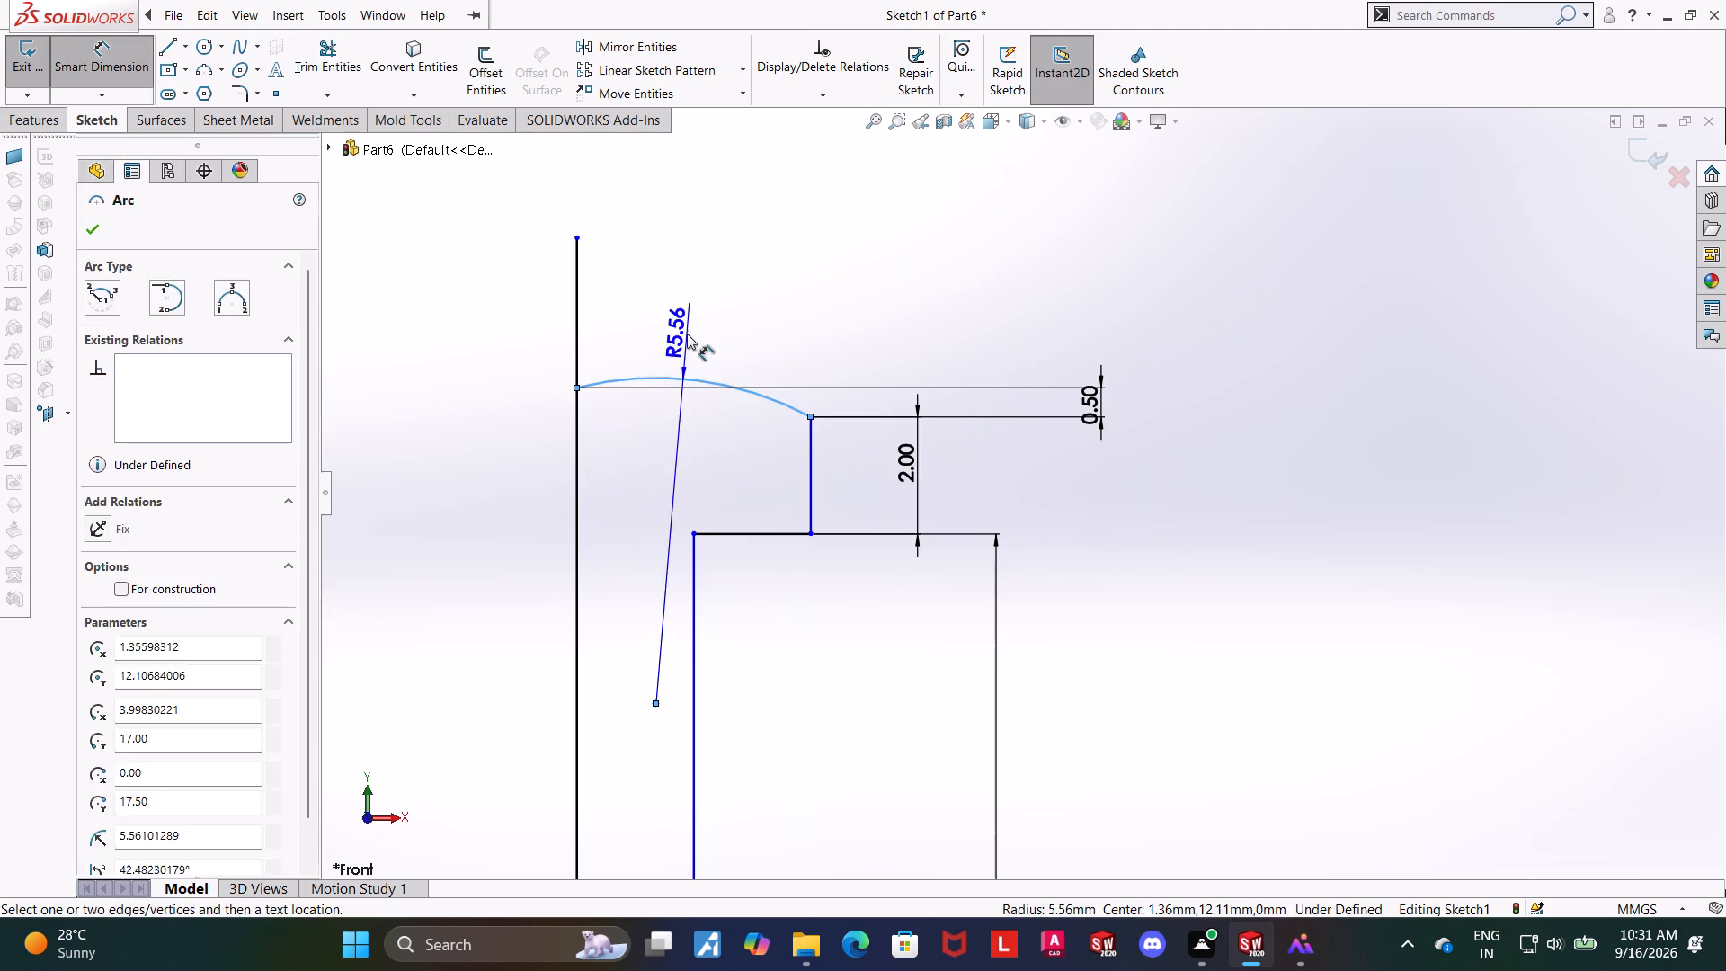
pyautogui.press('3')
pyautogui.press('Return')
pyautogui.press('Escape')
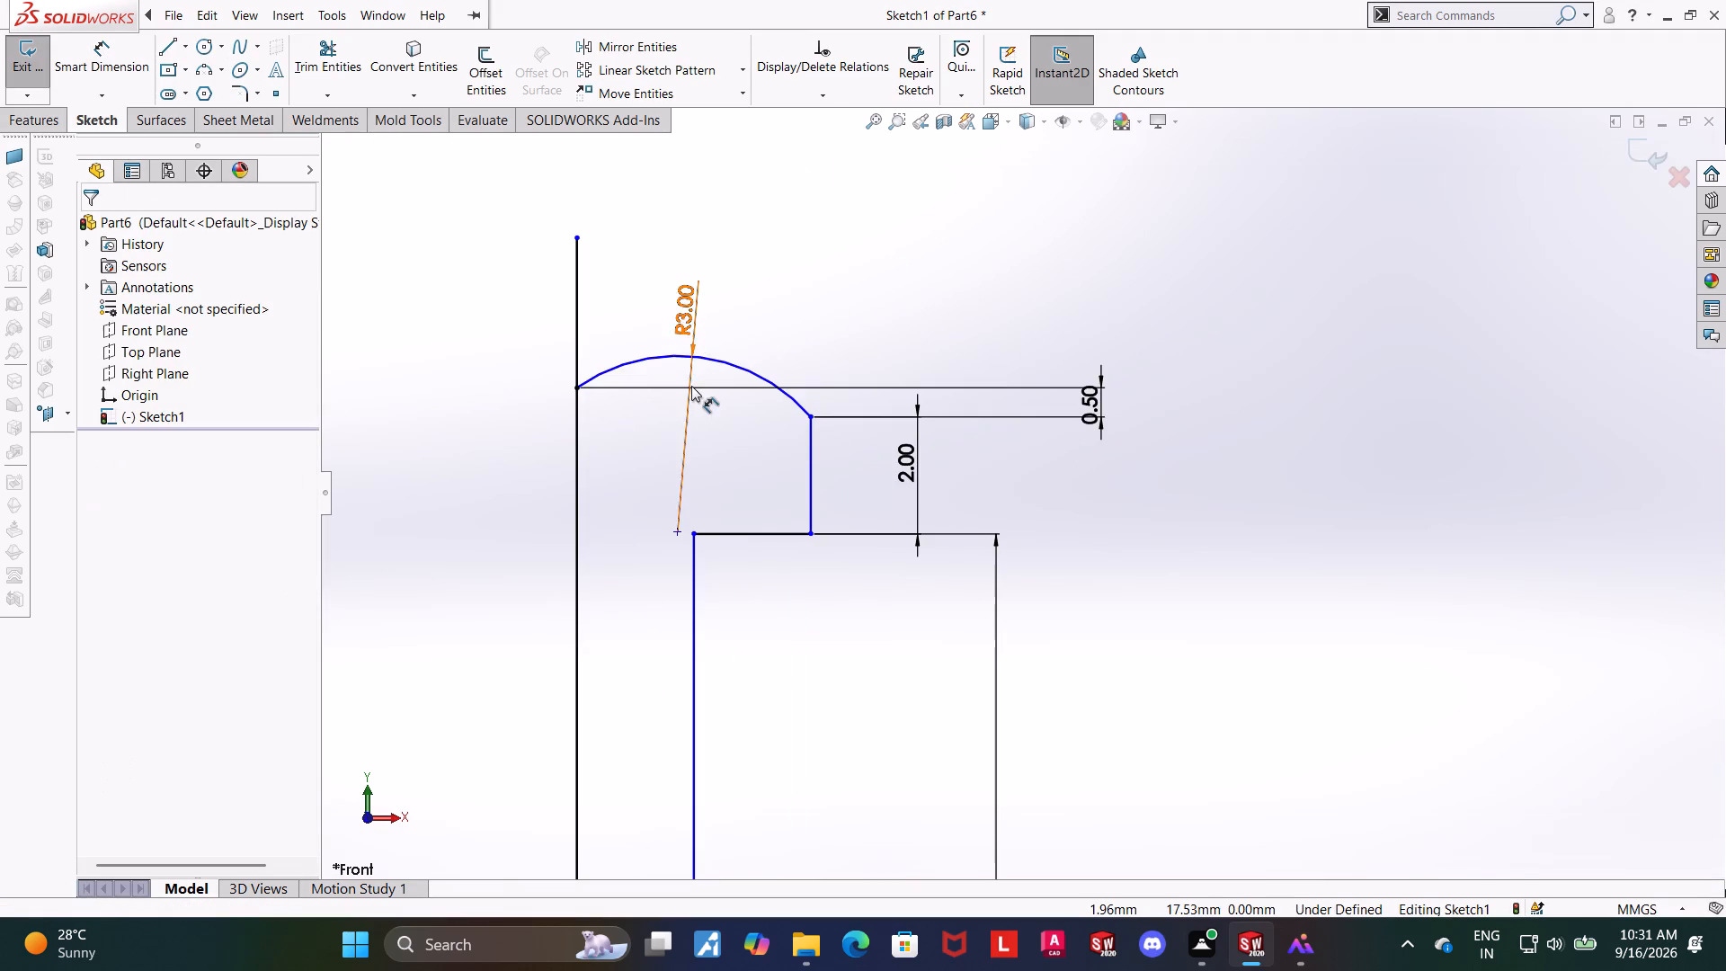
pyautogui.press('Escape')
pyautogui.hotkey('ctrl', 'z')
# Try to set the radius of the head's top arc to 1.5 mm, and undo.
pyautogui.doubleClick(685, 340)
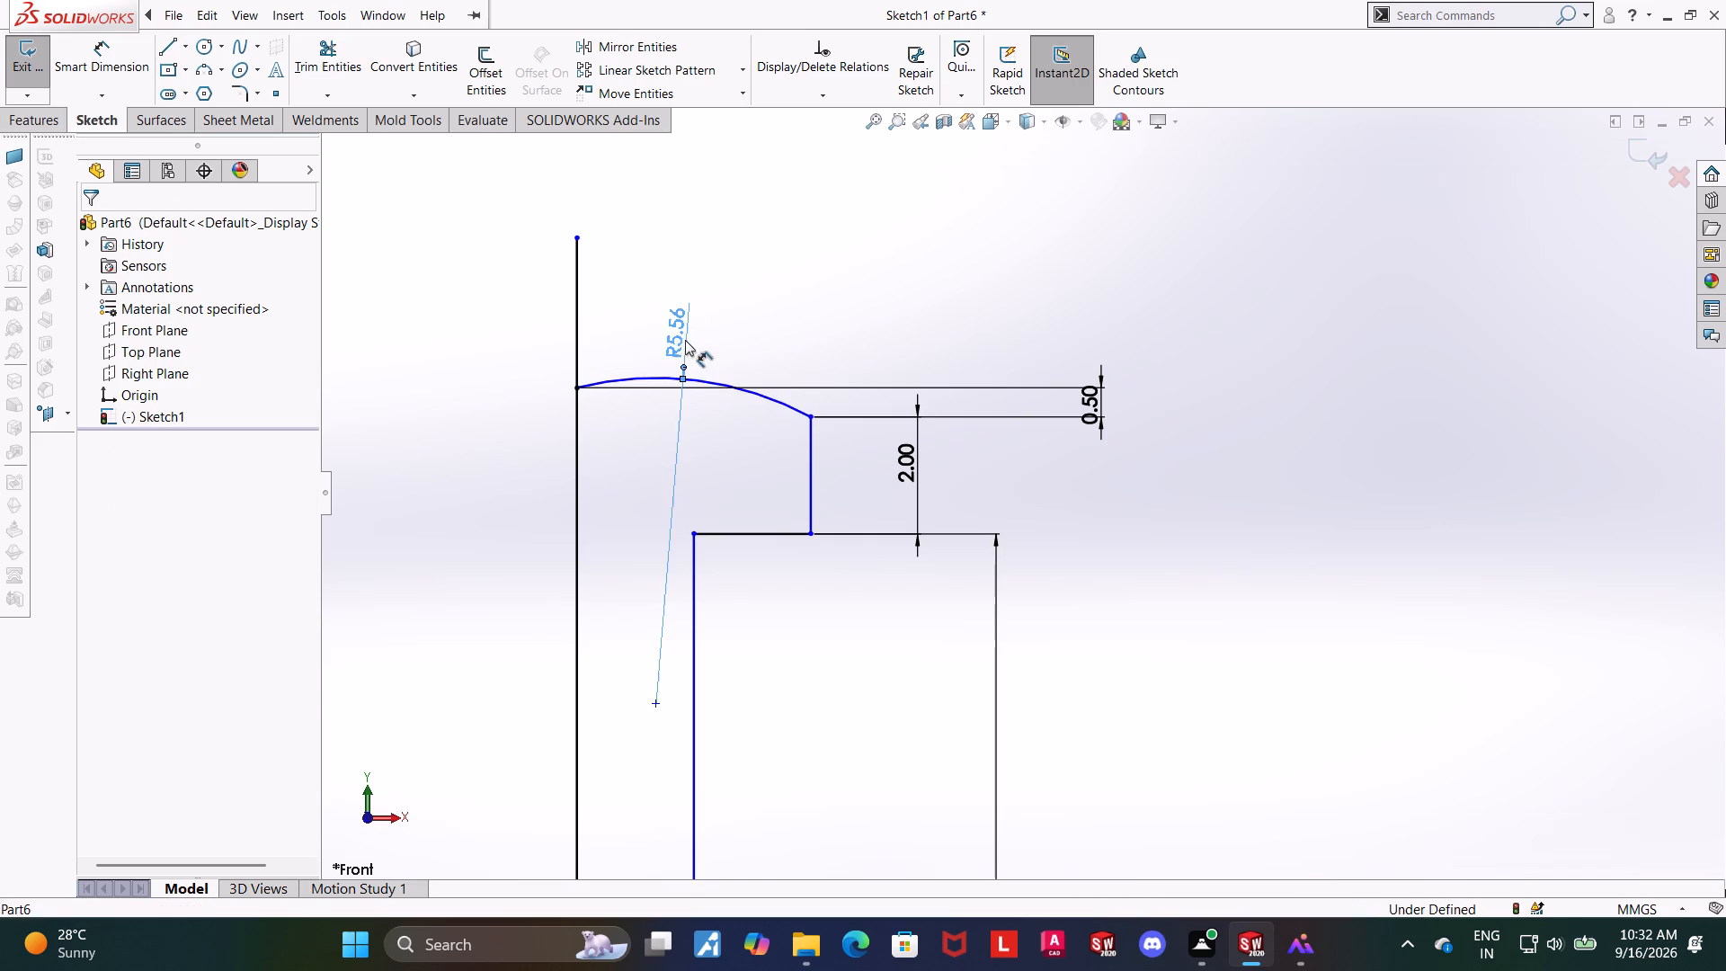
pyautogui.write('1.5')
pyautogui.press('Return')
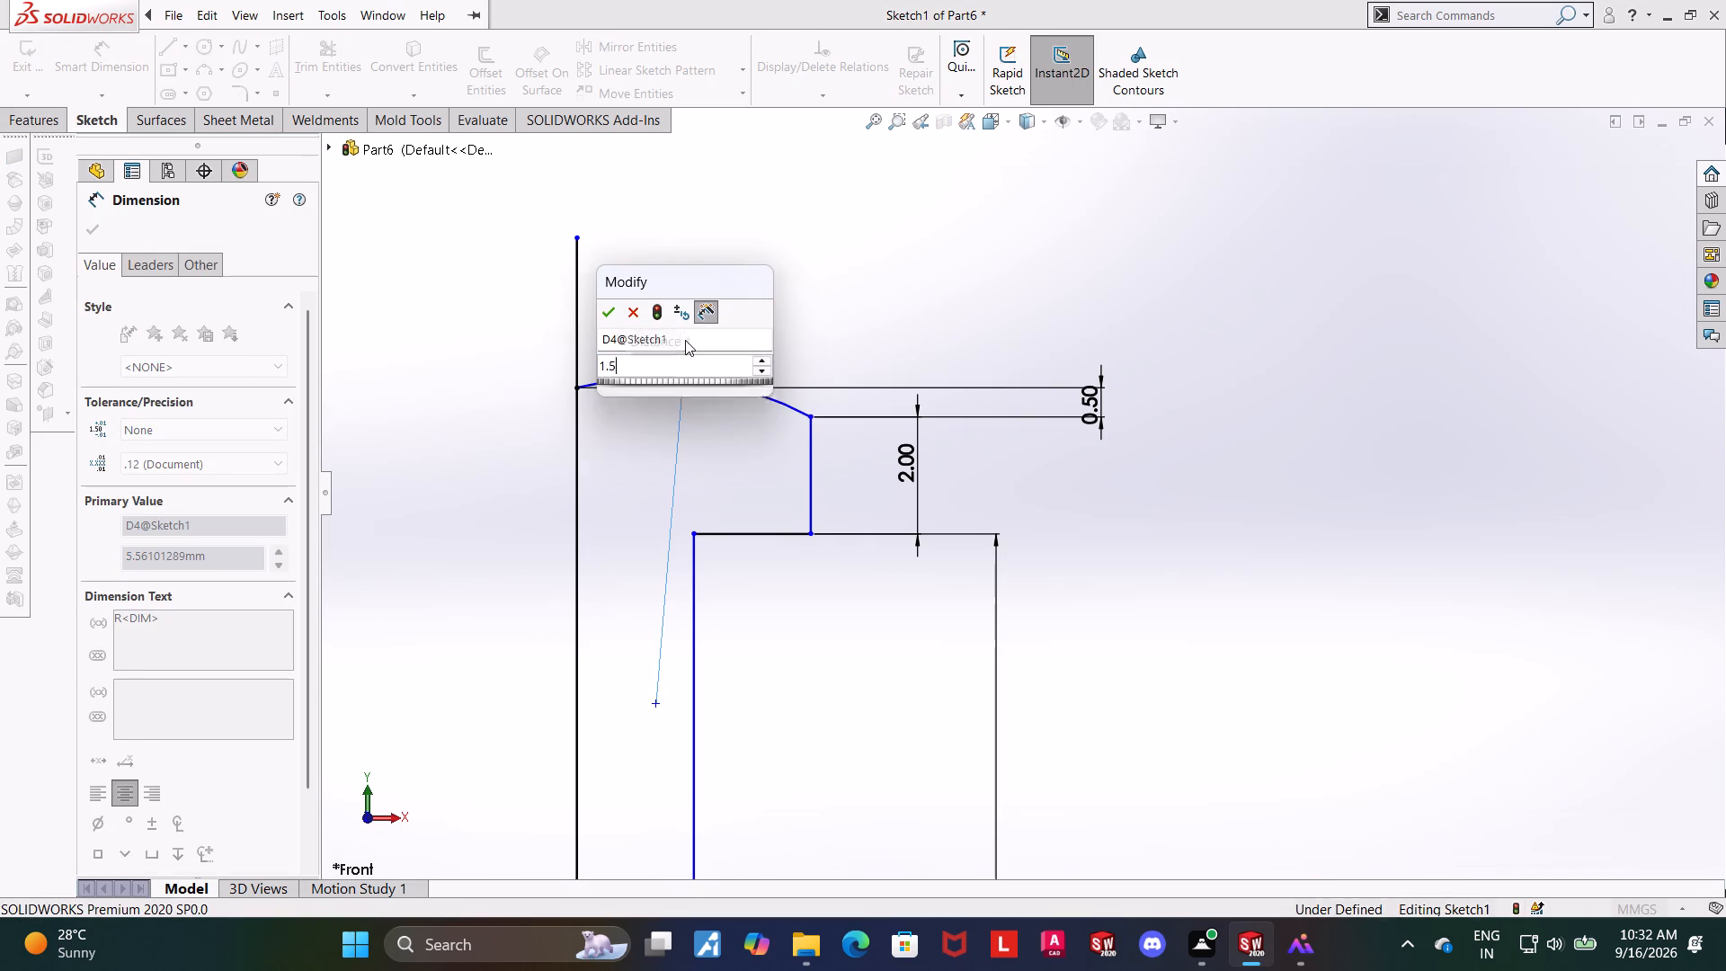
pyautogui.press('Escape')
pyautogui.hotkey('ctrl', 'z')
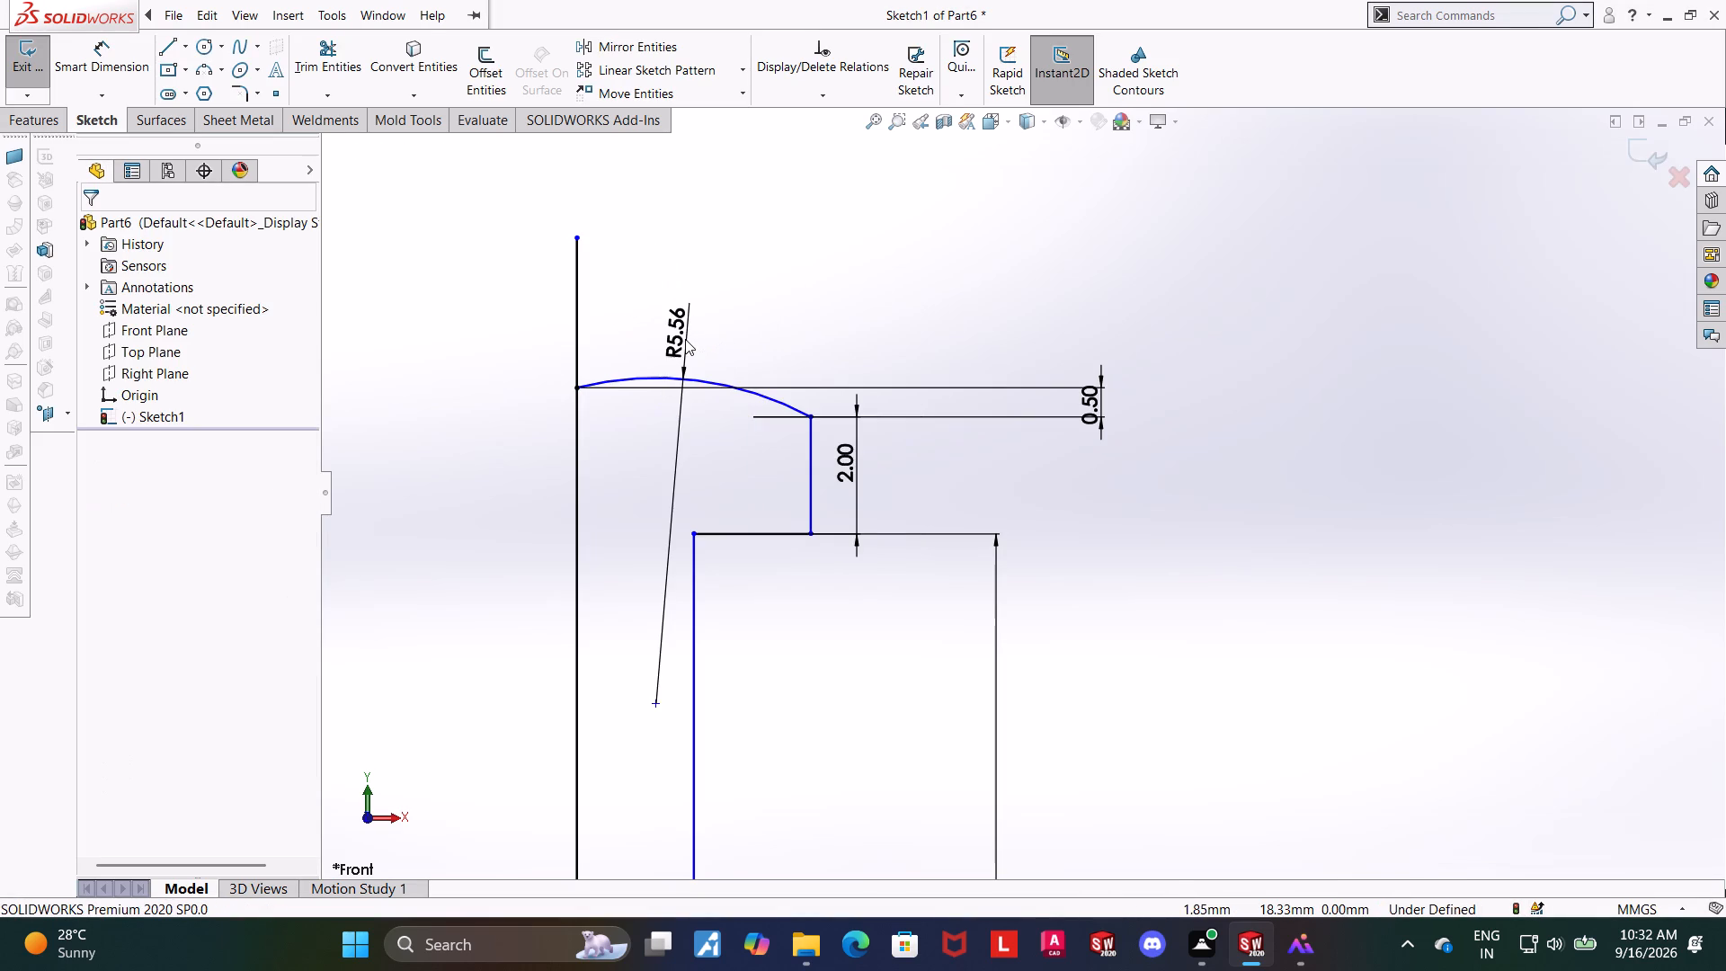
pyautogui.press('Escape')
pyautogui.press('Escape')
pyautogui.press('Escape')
# Dimension the horizontal distance from the vertical centre line to the head's outer vertical edge as 3 mm.
pyautogui.click(115, 66)
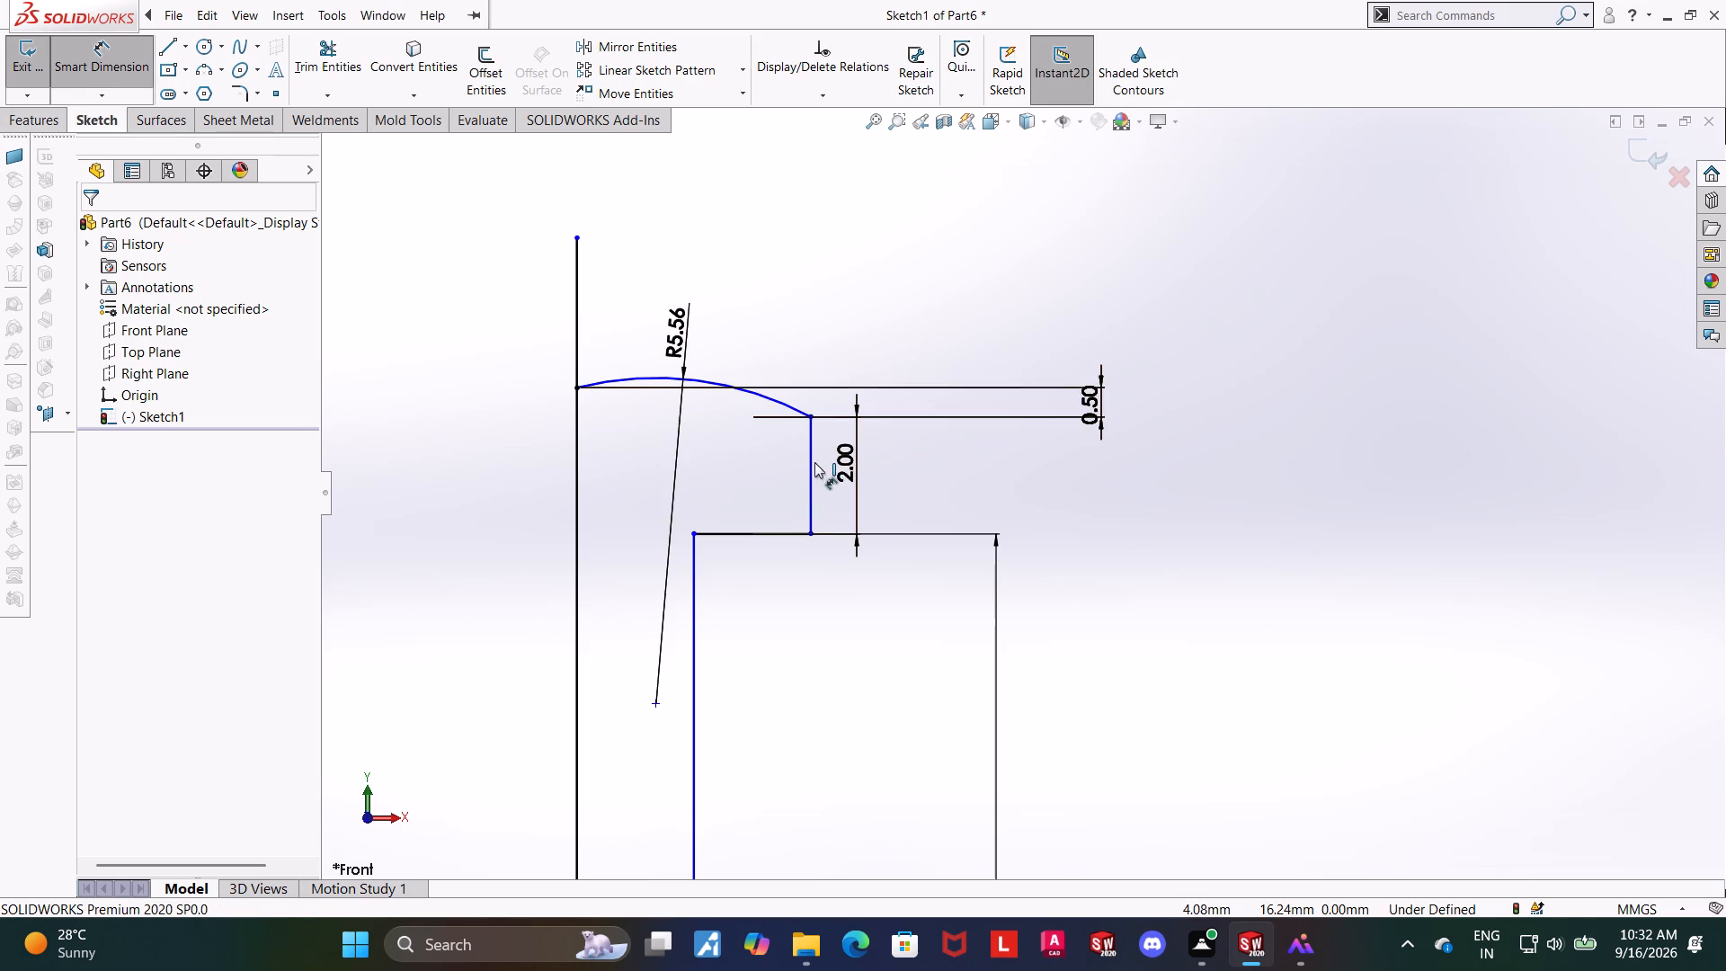
pyautogui.click(814, 461)
pyautogui.click(574, 441)
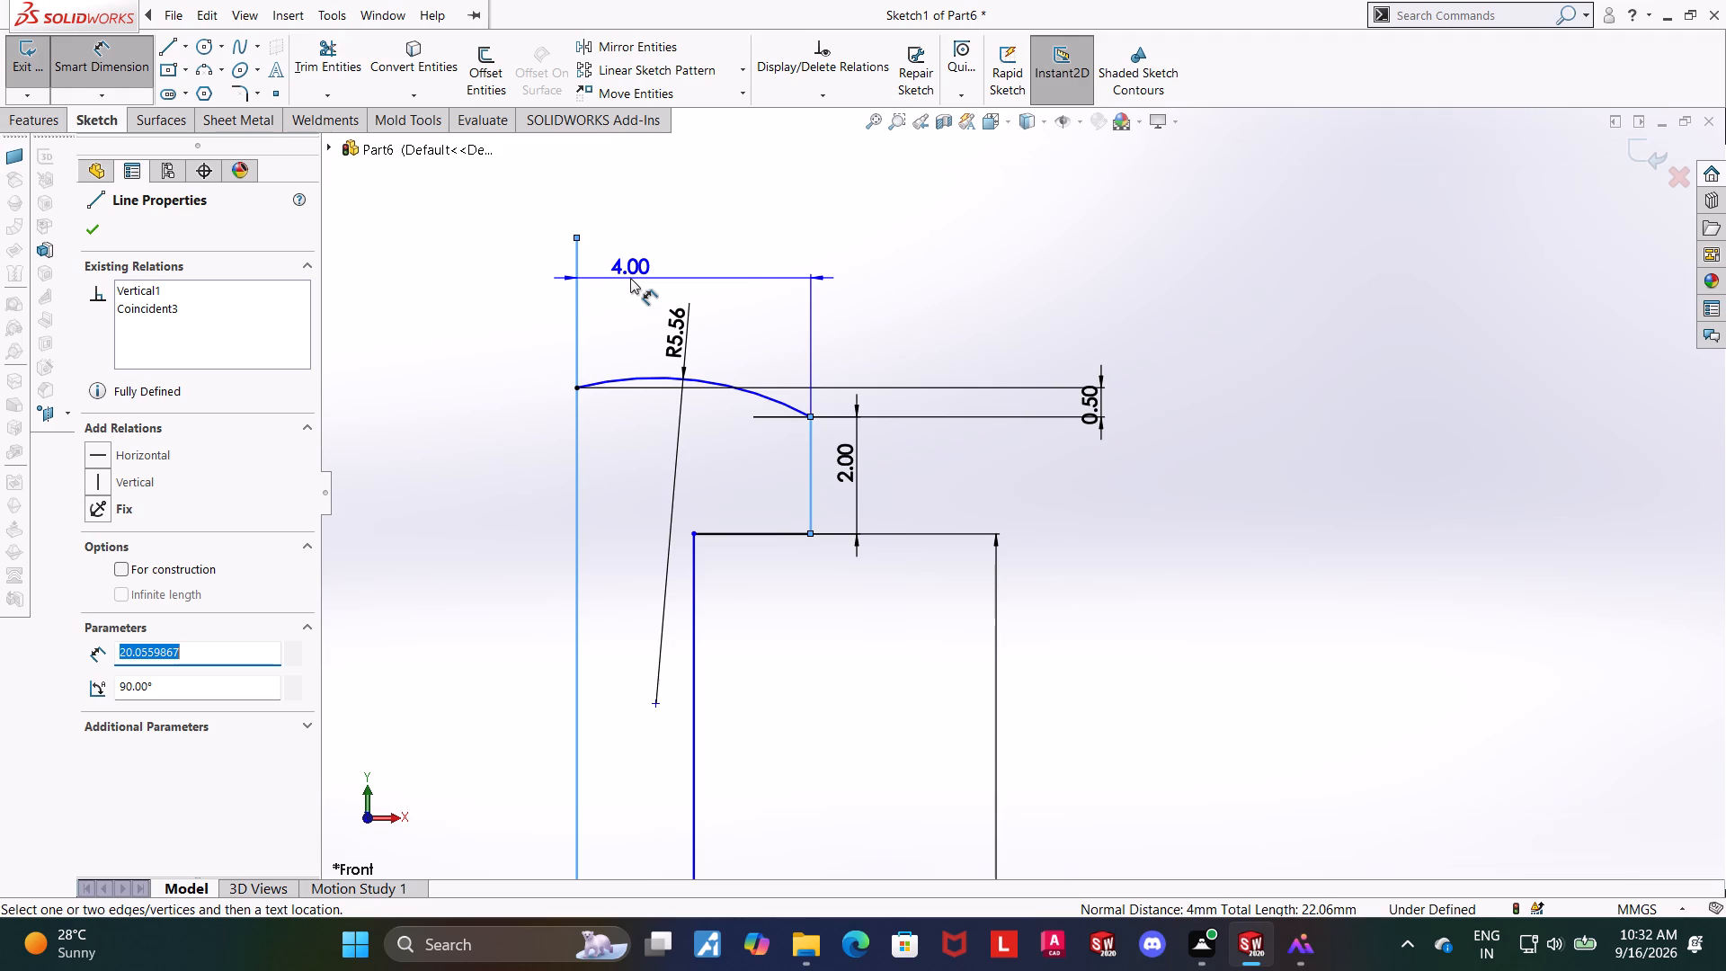
pyautogui.click(630, 278)
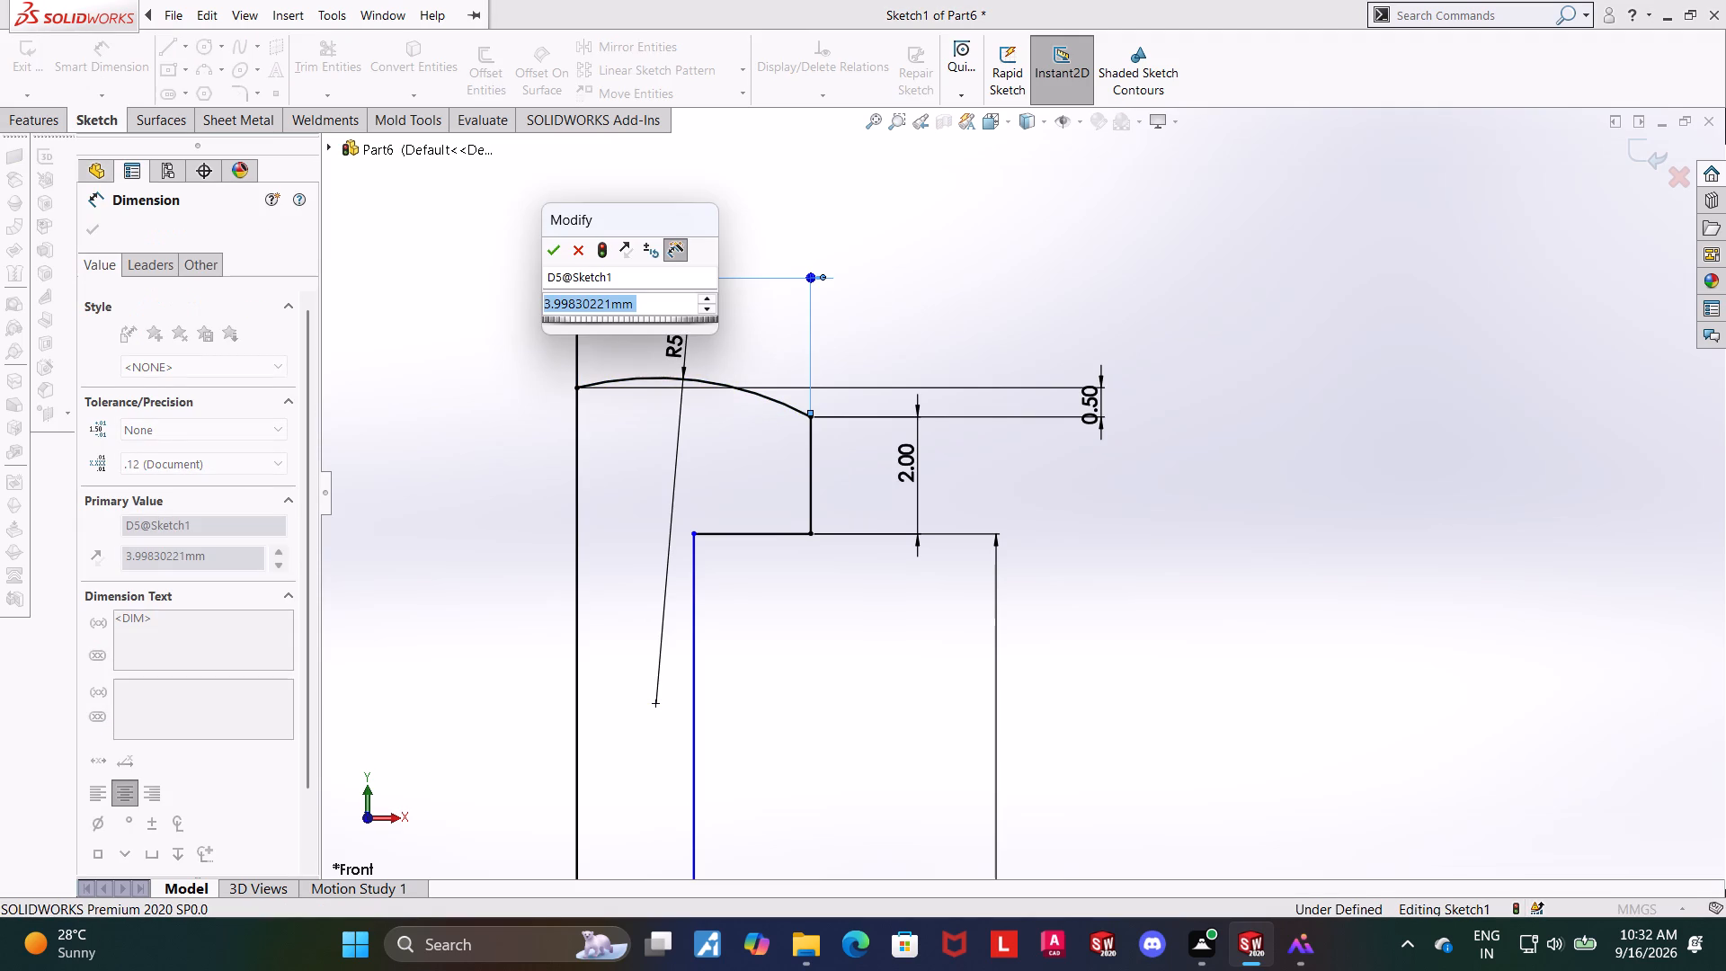
pyautogui.press('3')
pyautogui.press('Return')
pyautogui.press('Escape')
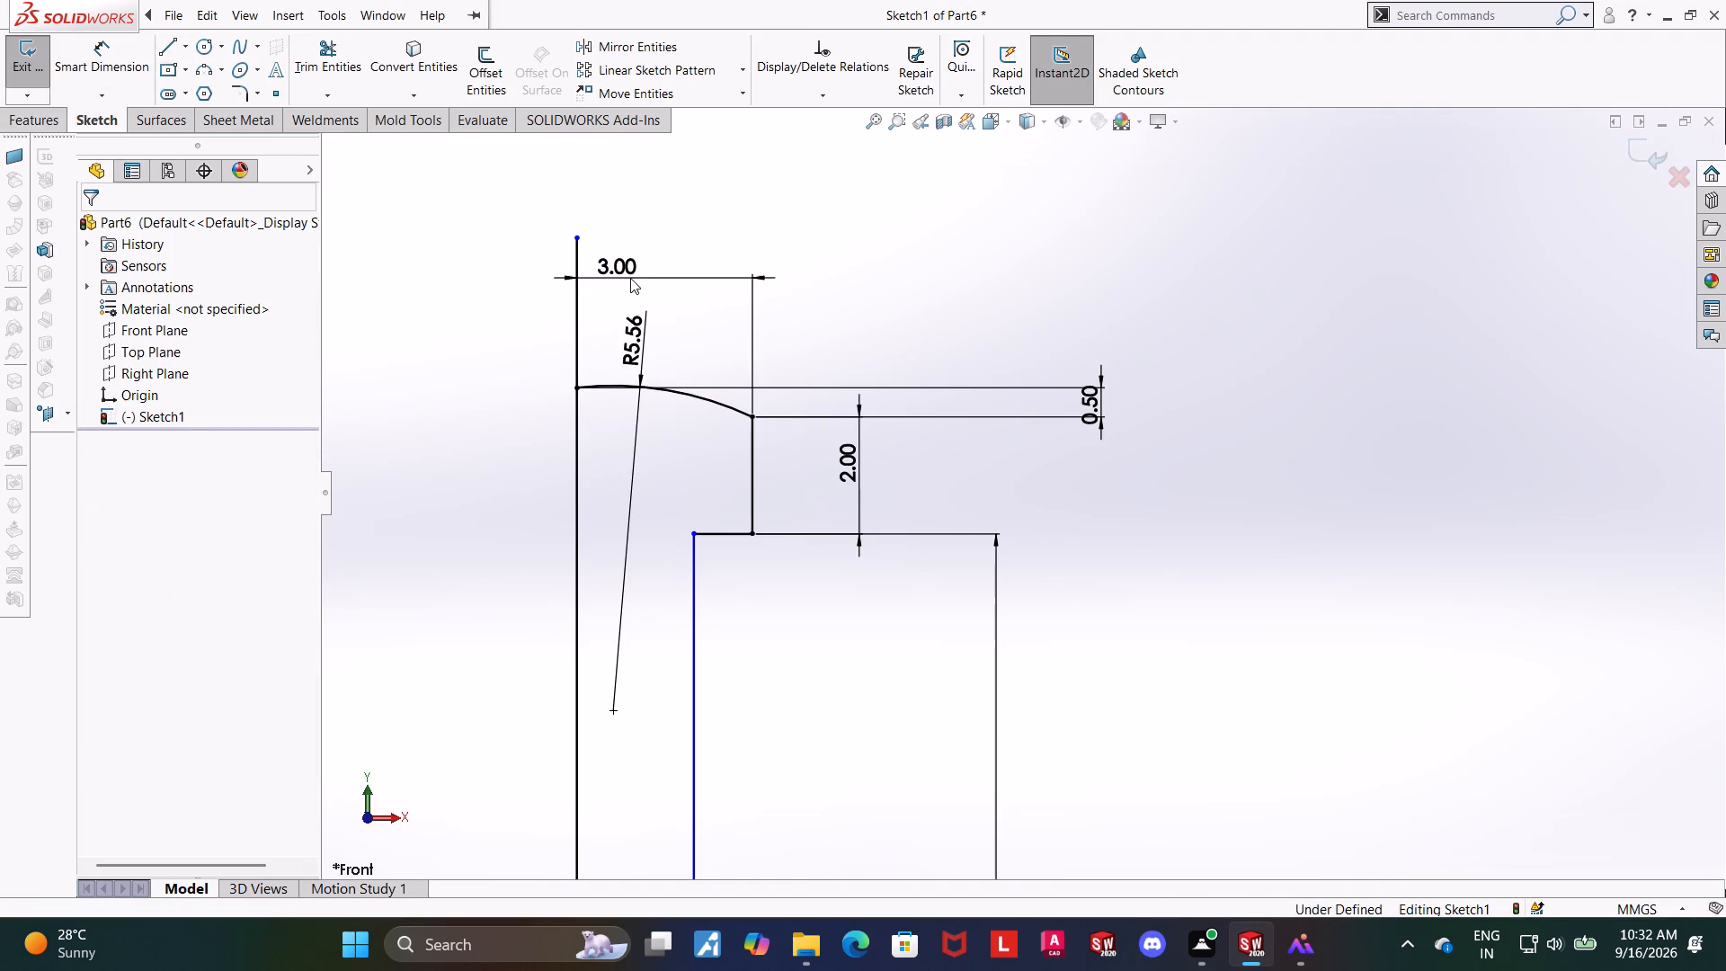
pyautogui.press('Escape')
# Set the radius of the head's top arc to 6 mm.
pyautogui.scroll(1, 714, 428)
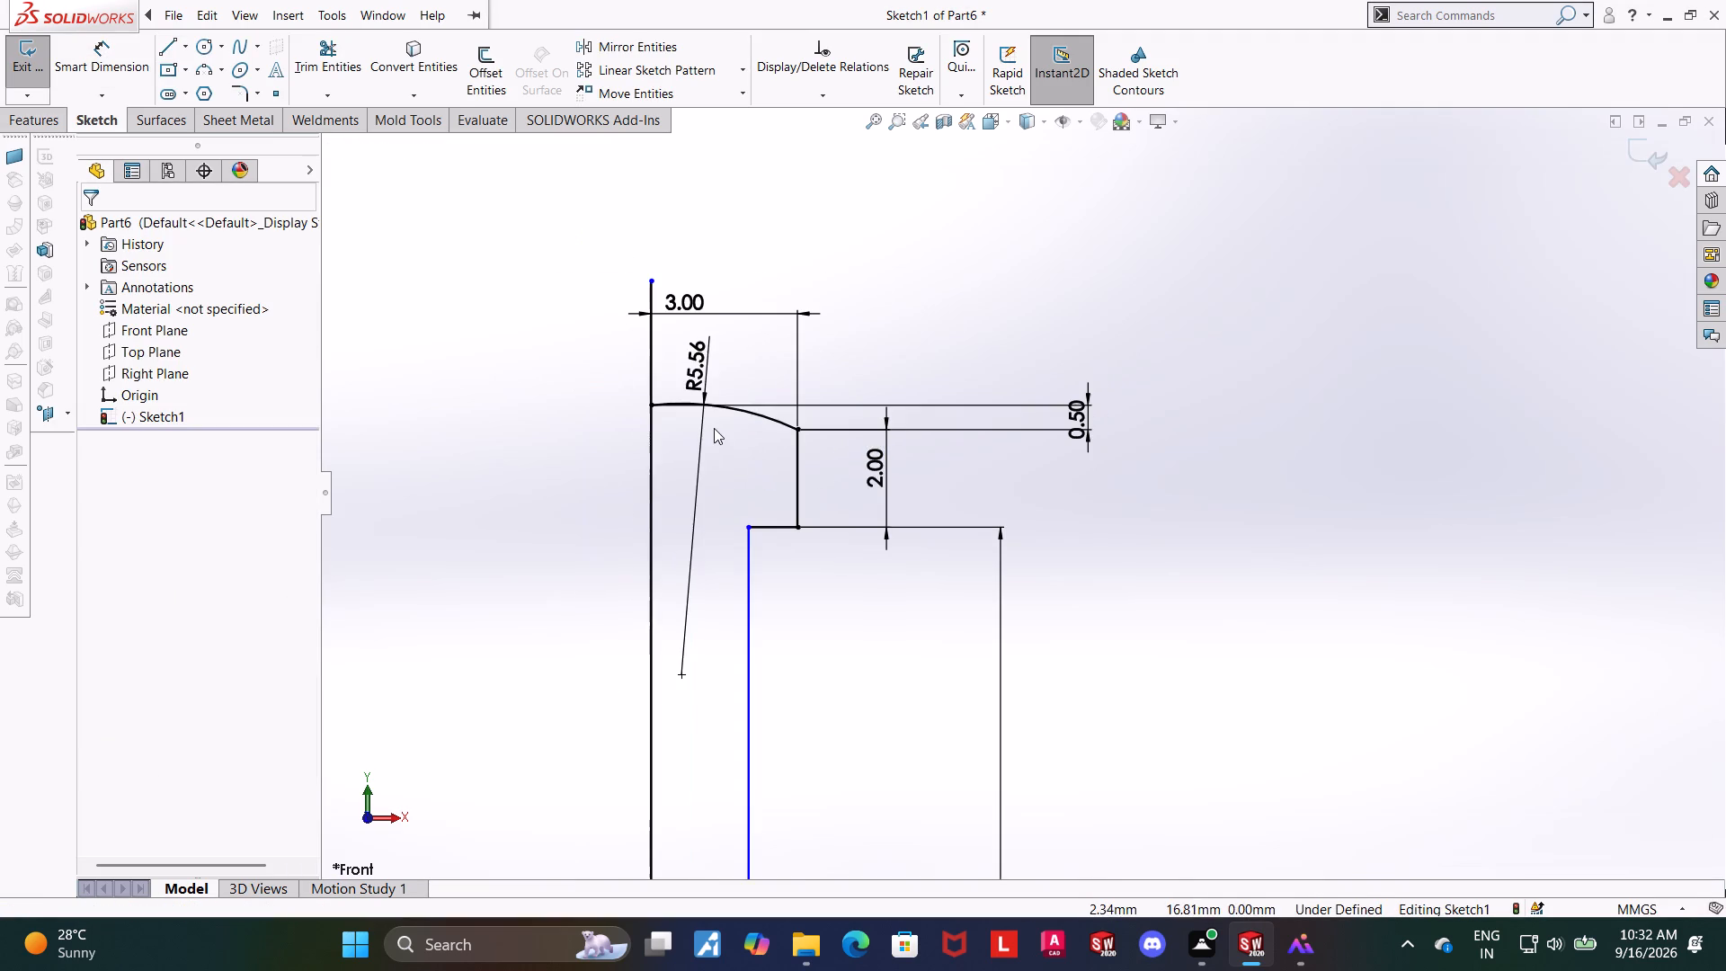
pyautogui.rightClick(705, 373)
pyautogui.press('Escape')
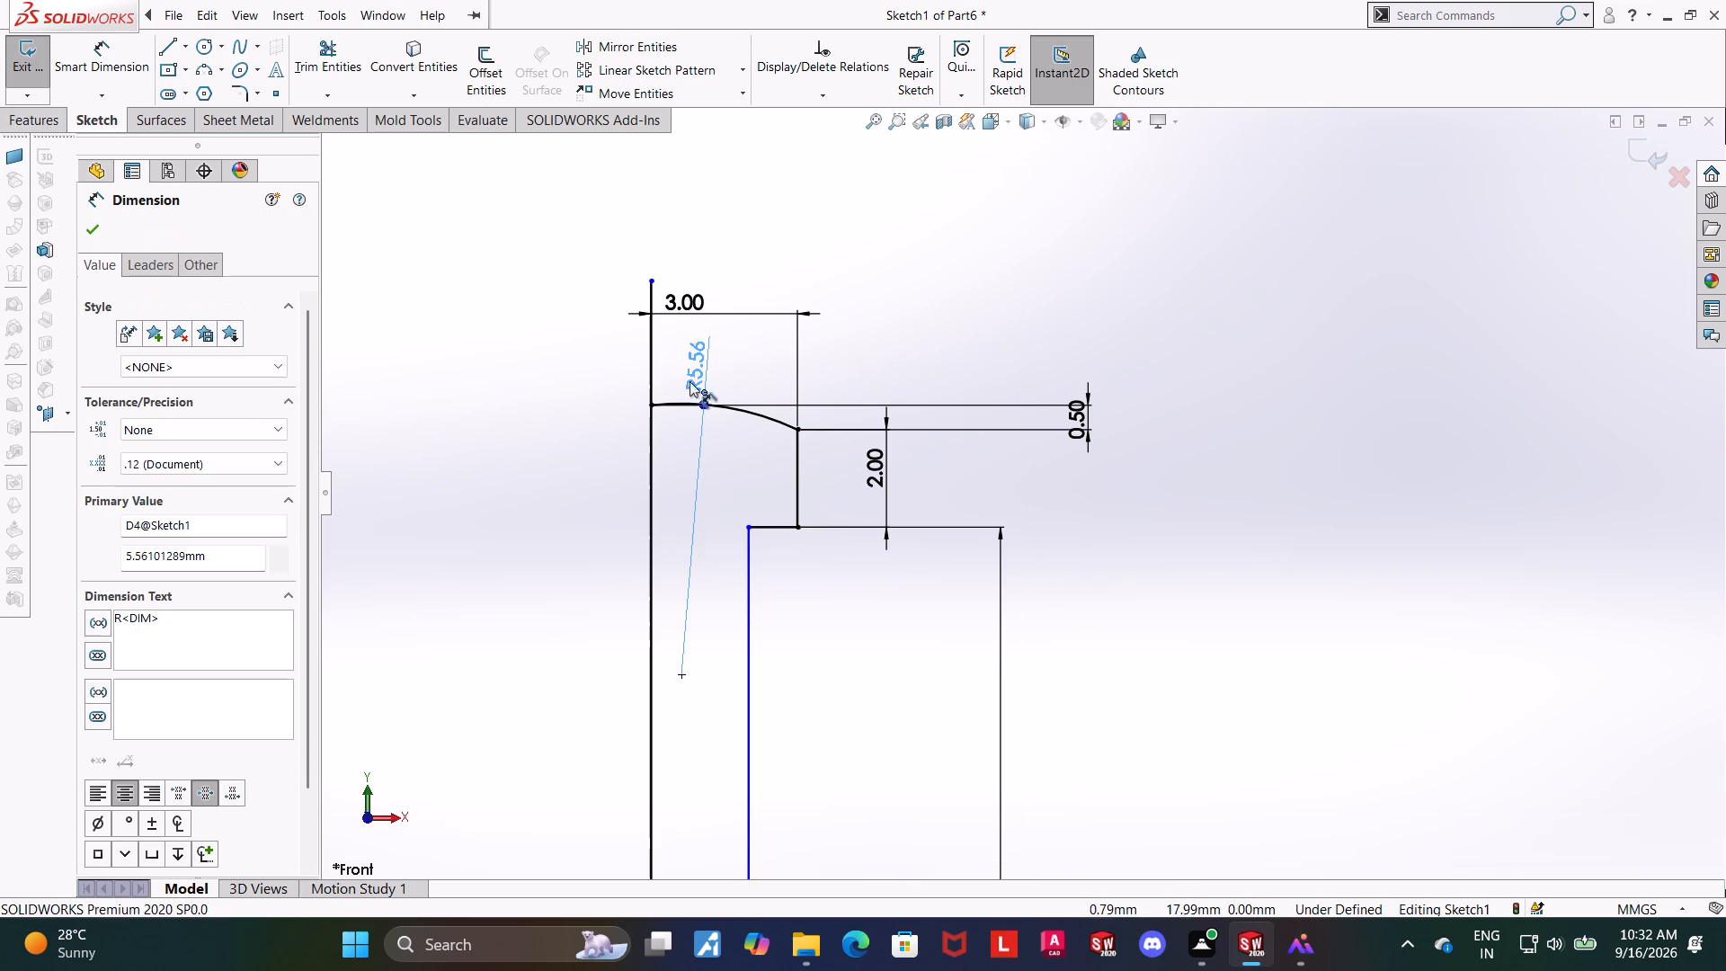
pyautogui.doubleClick(693, 375)
pyautogui.press('5')
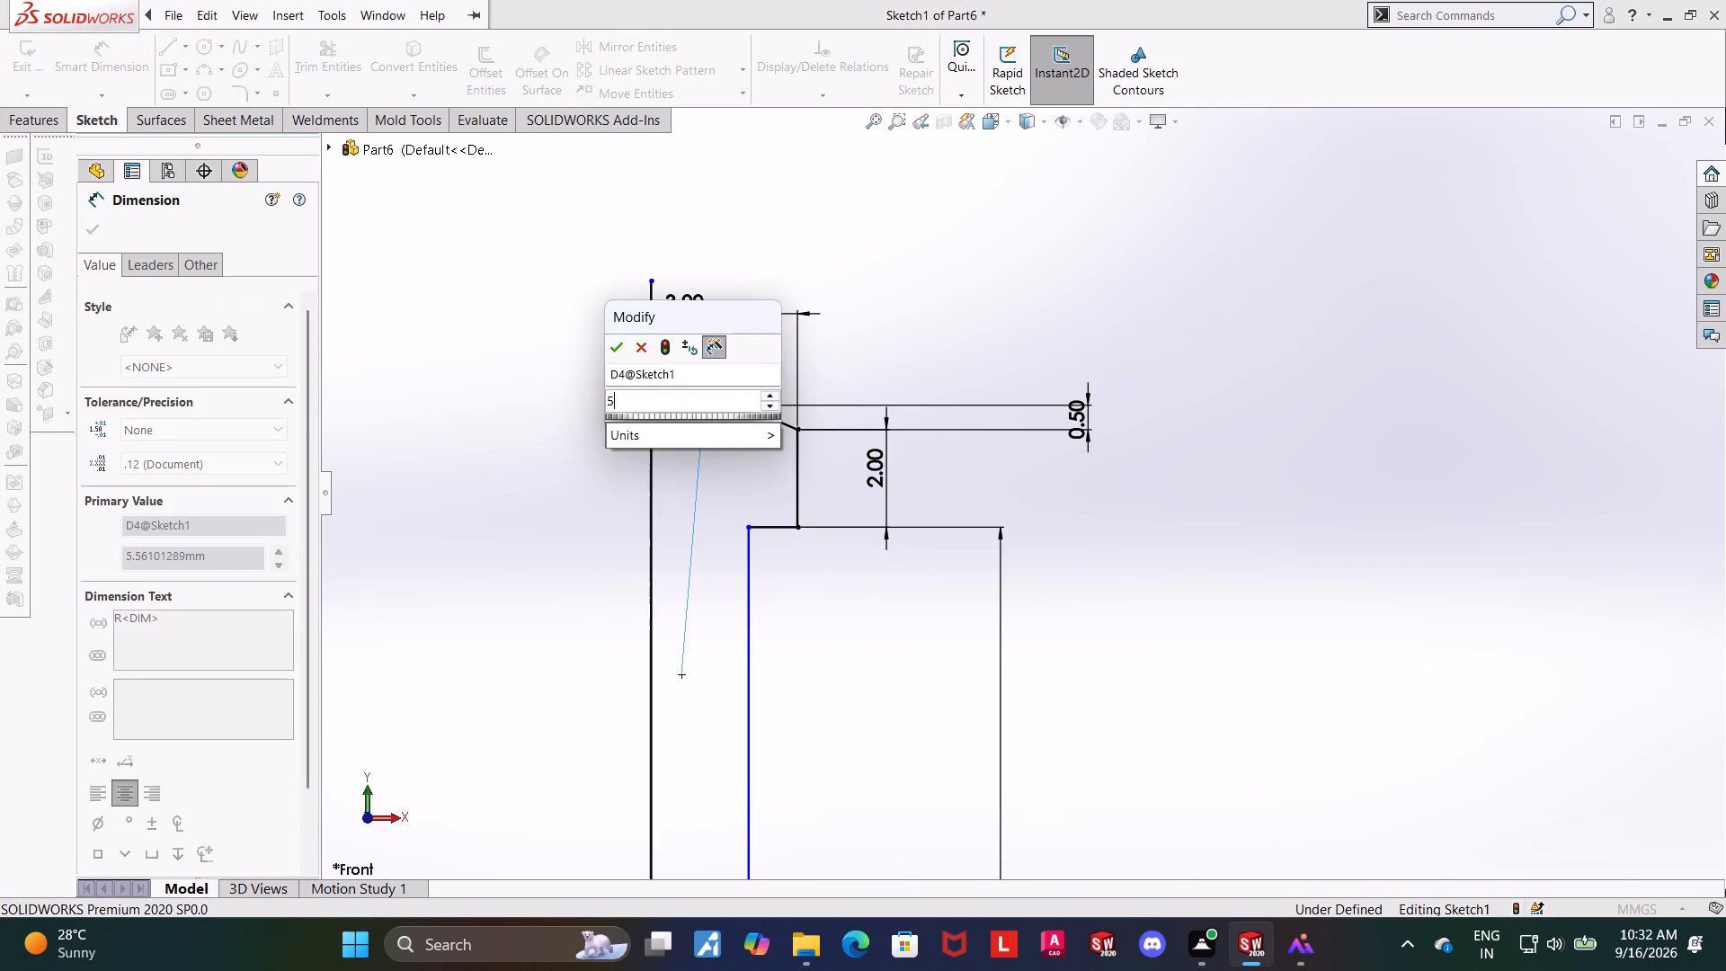
pyautogui.press('BackSpace')
pyautogui.press('6')
pyautogui.press('Return')
pyautogui.press('Escape')
pyautogui.press('Escape')
pyautogui.press('Escape')
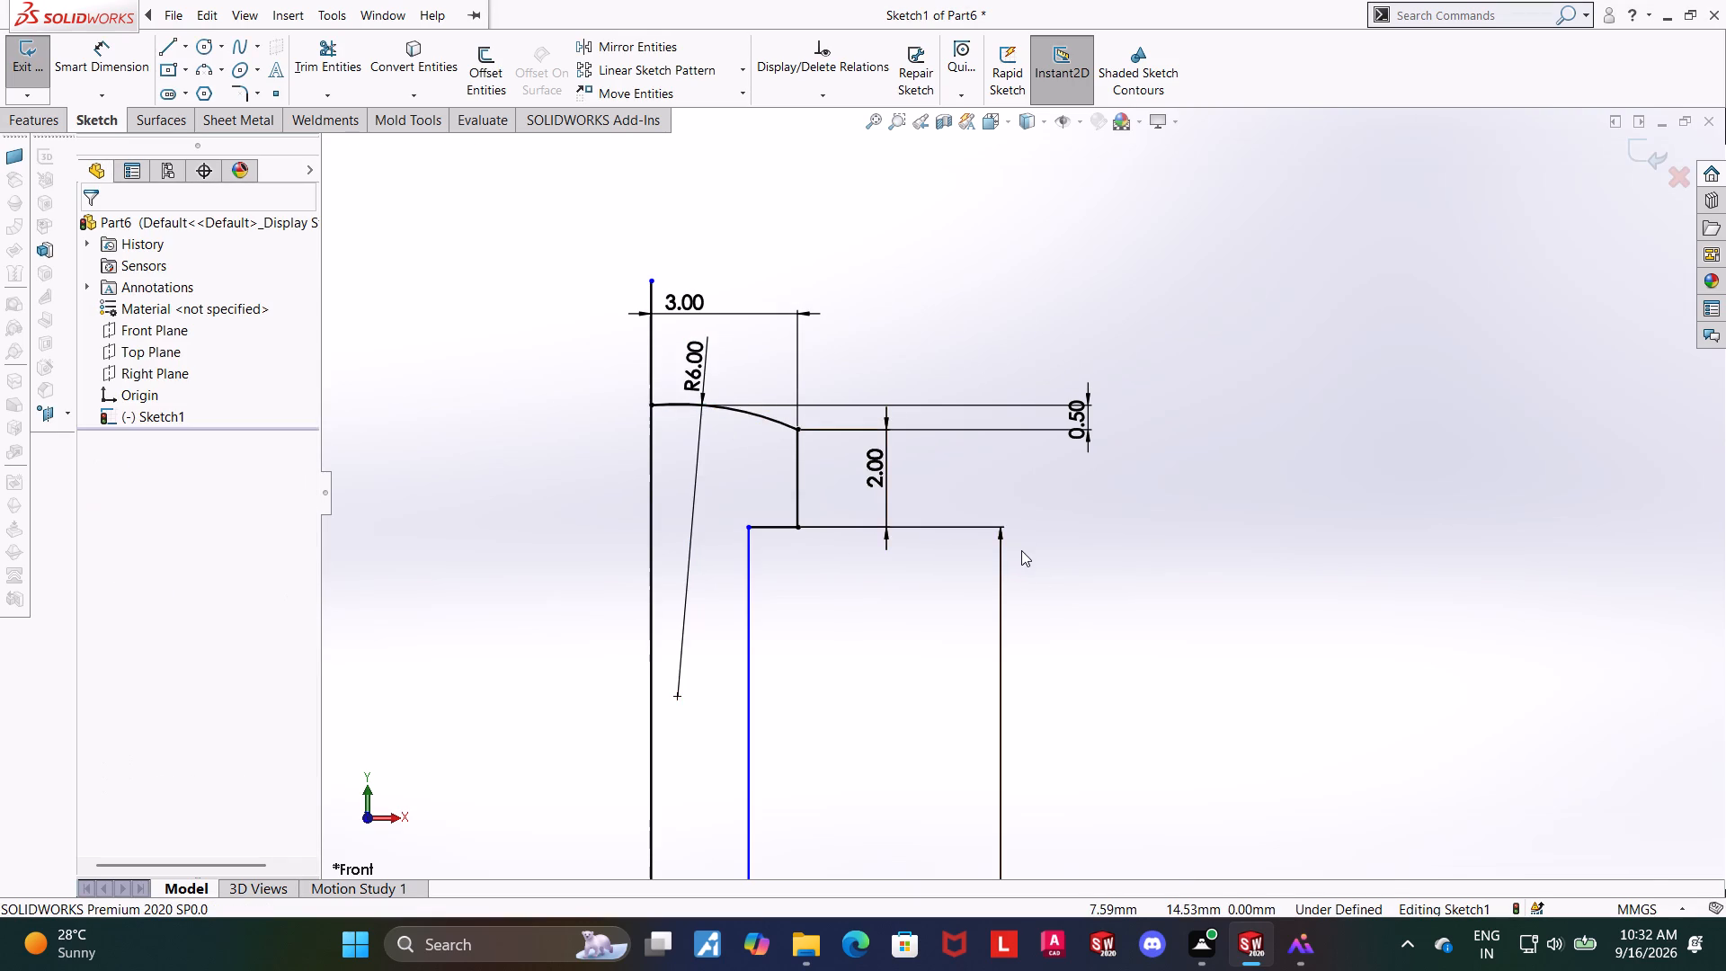
# Dimension the horizontal distance from the vertical centre line to the stem's outer vertical edge as 3.6/2 mm.
pyautogui.scroll(3, 1021, 550)
pyautogui.click(117, 49)
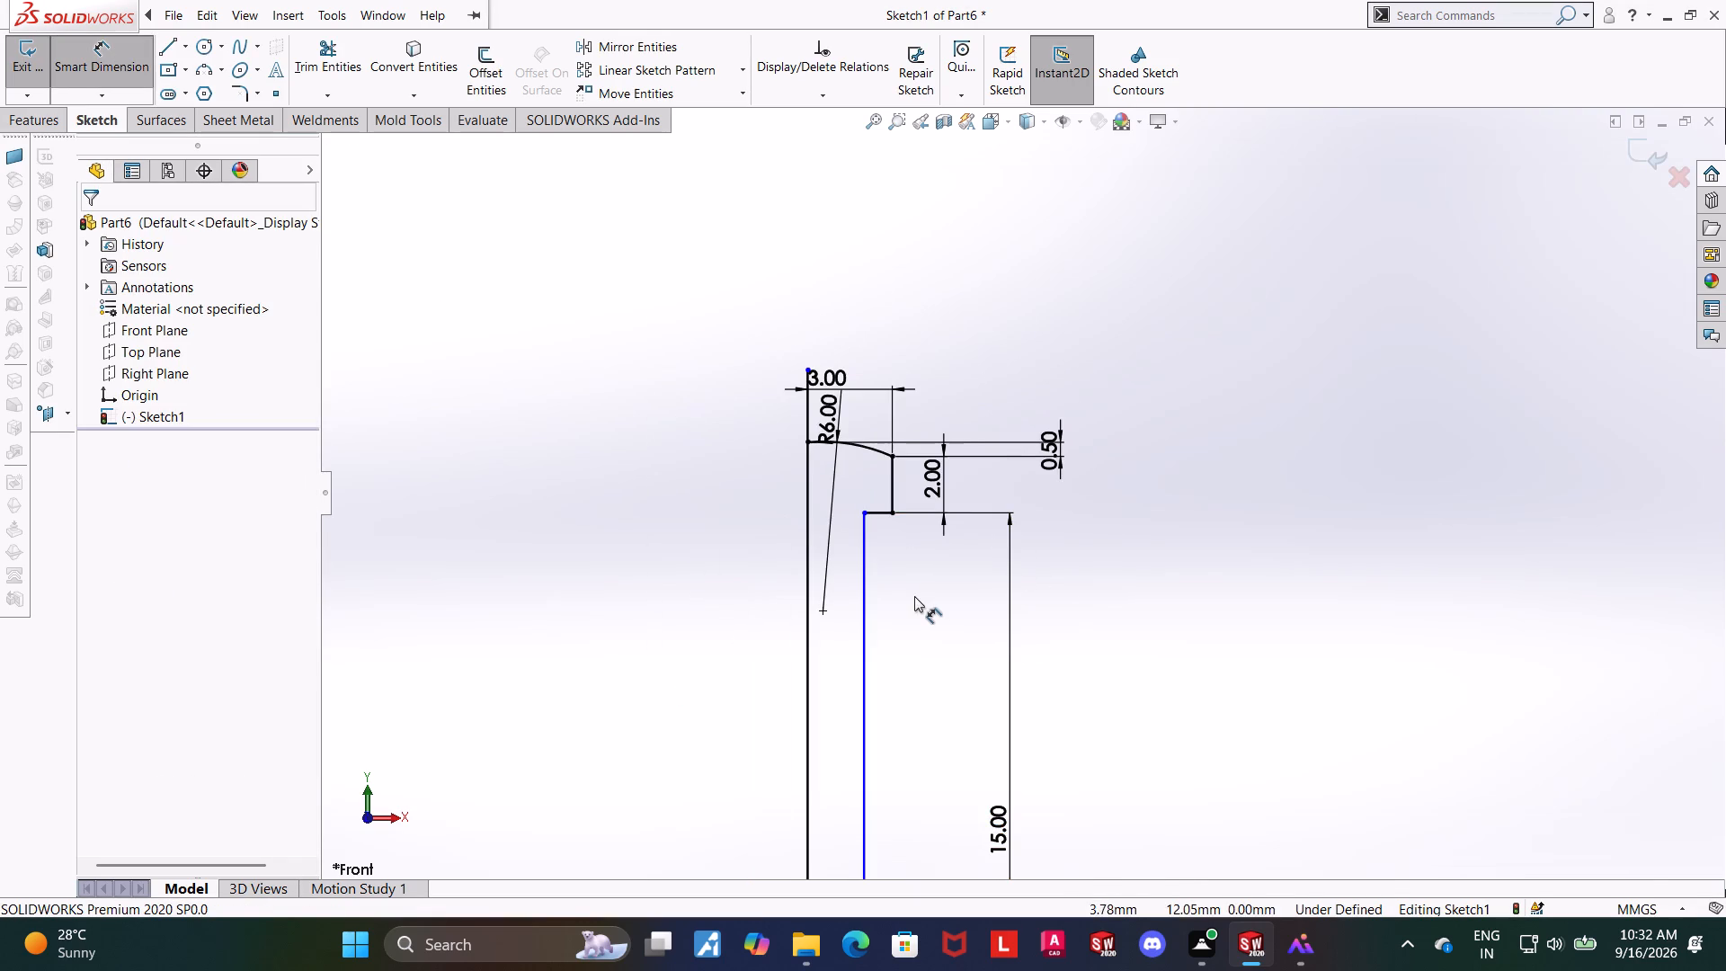
pyautogui.scroll(-2, 885, 574)
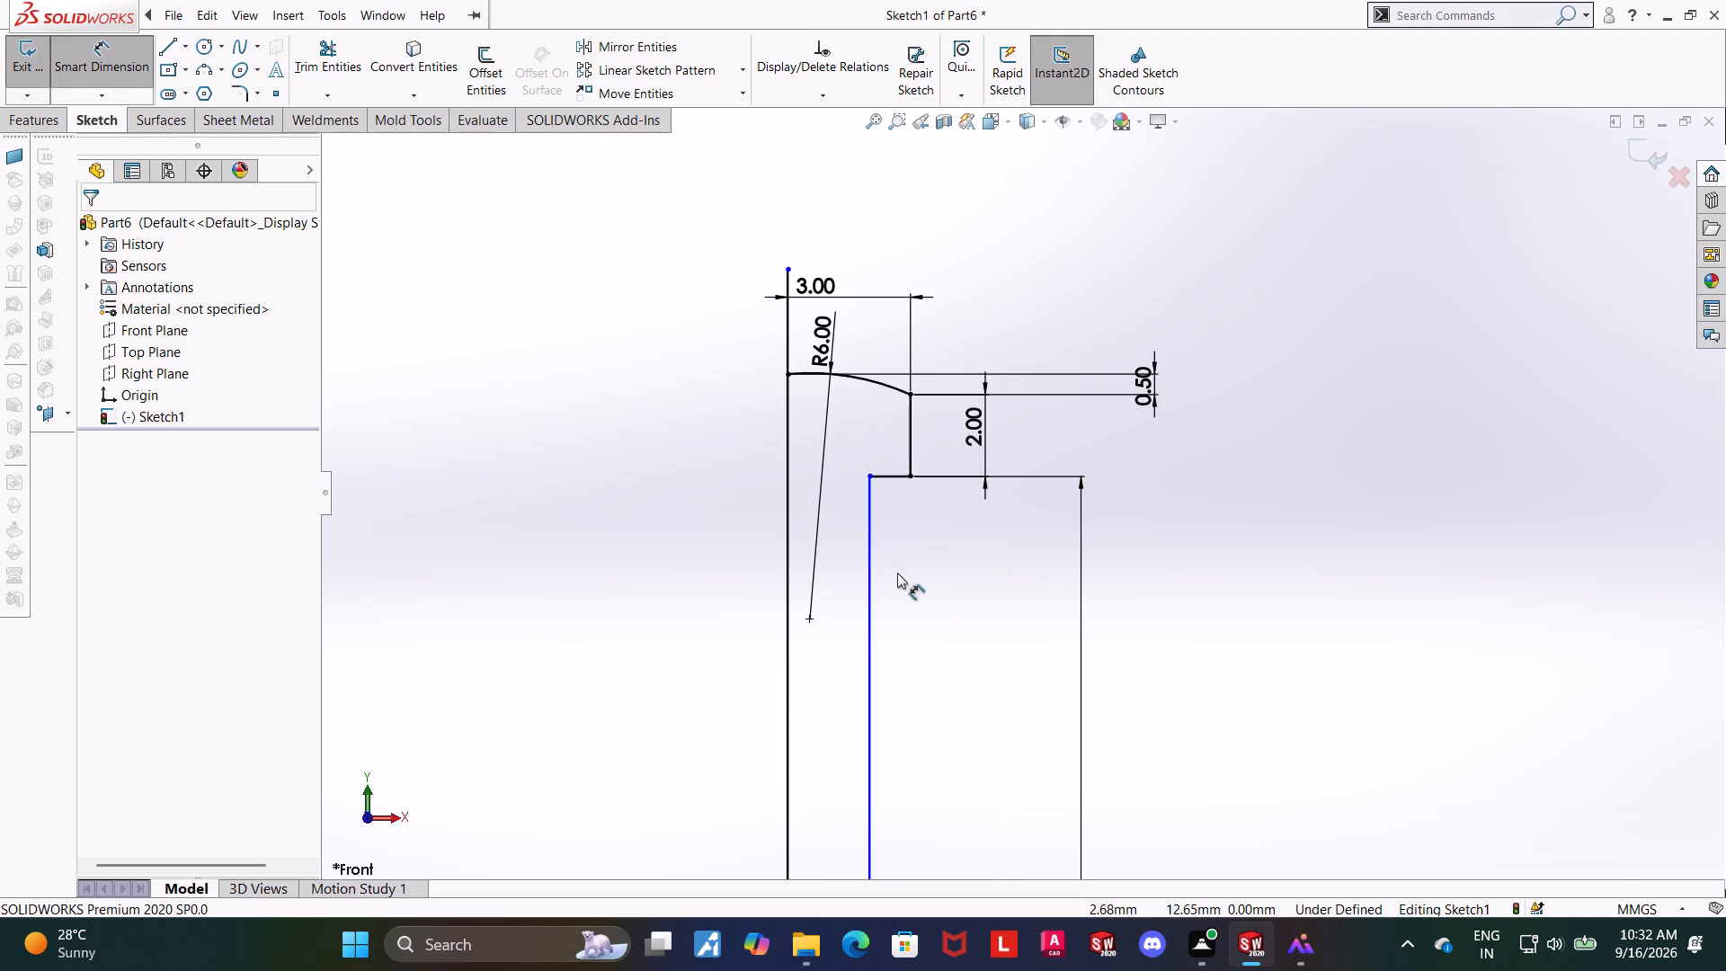
pyautogui.scroll(-1, 897, 573)
pyautogui.scroll(3, 893, 572)
pyautogui.scroll(5, 910, 705)
pyautogui.scroll(-5, 985, 652)
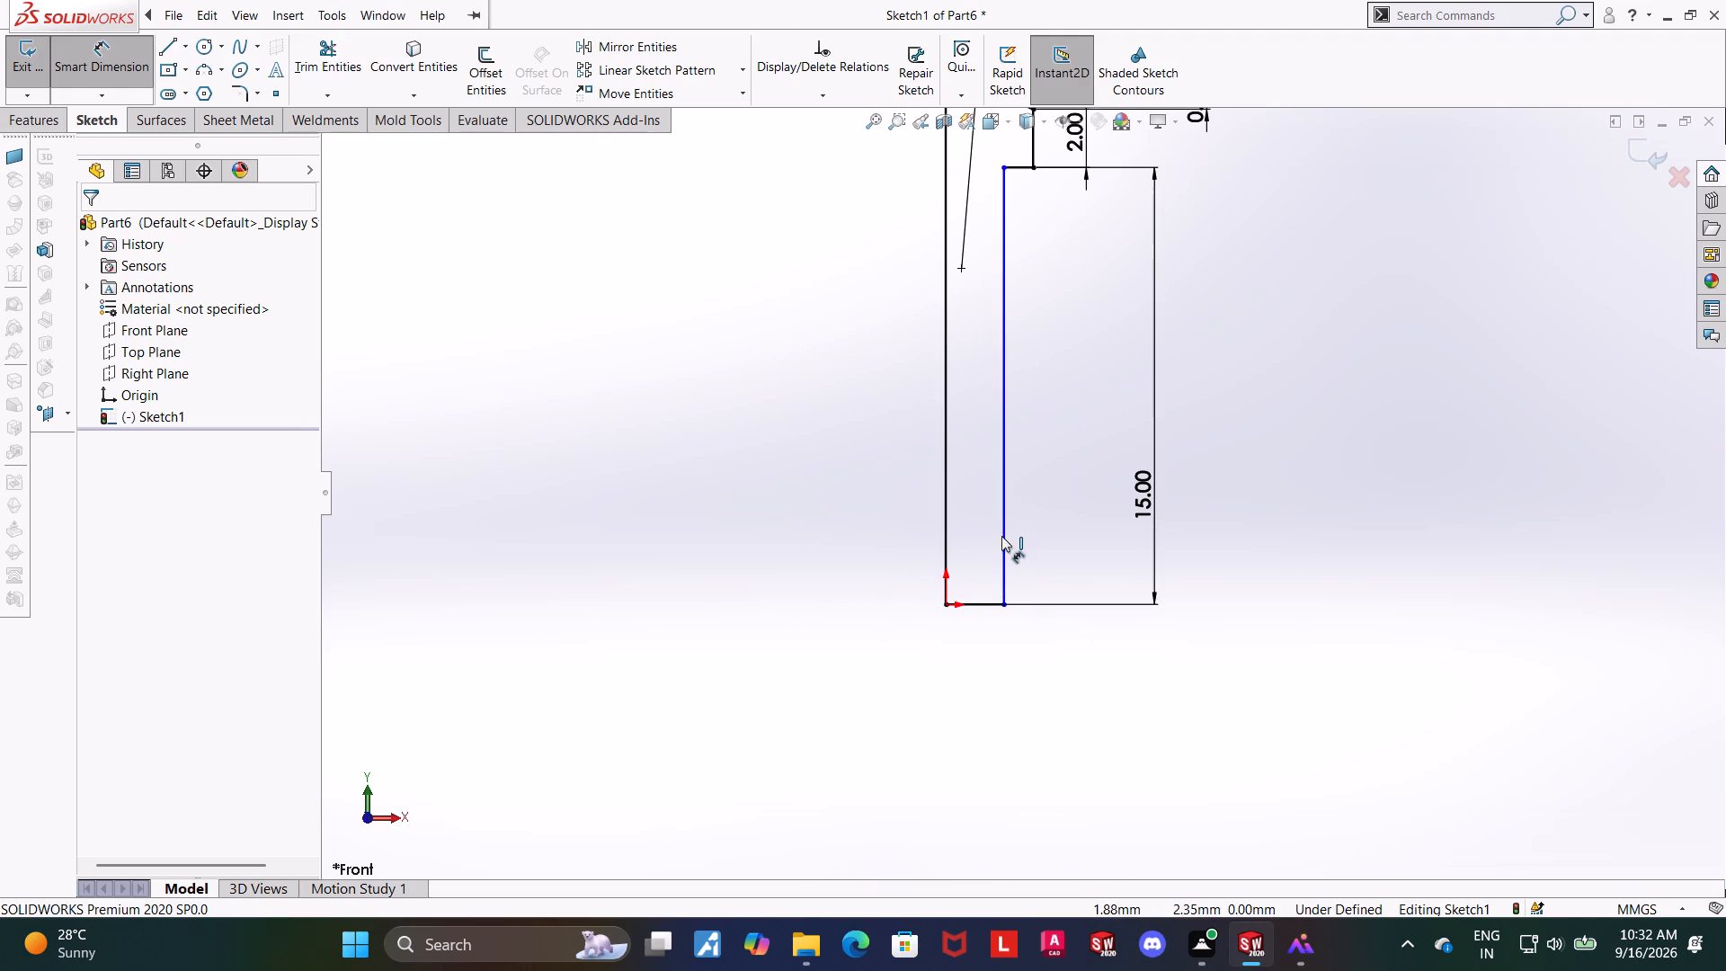
pyautogui.click(1001, 536)
pyautogui.click(942, 531)
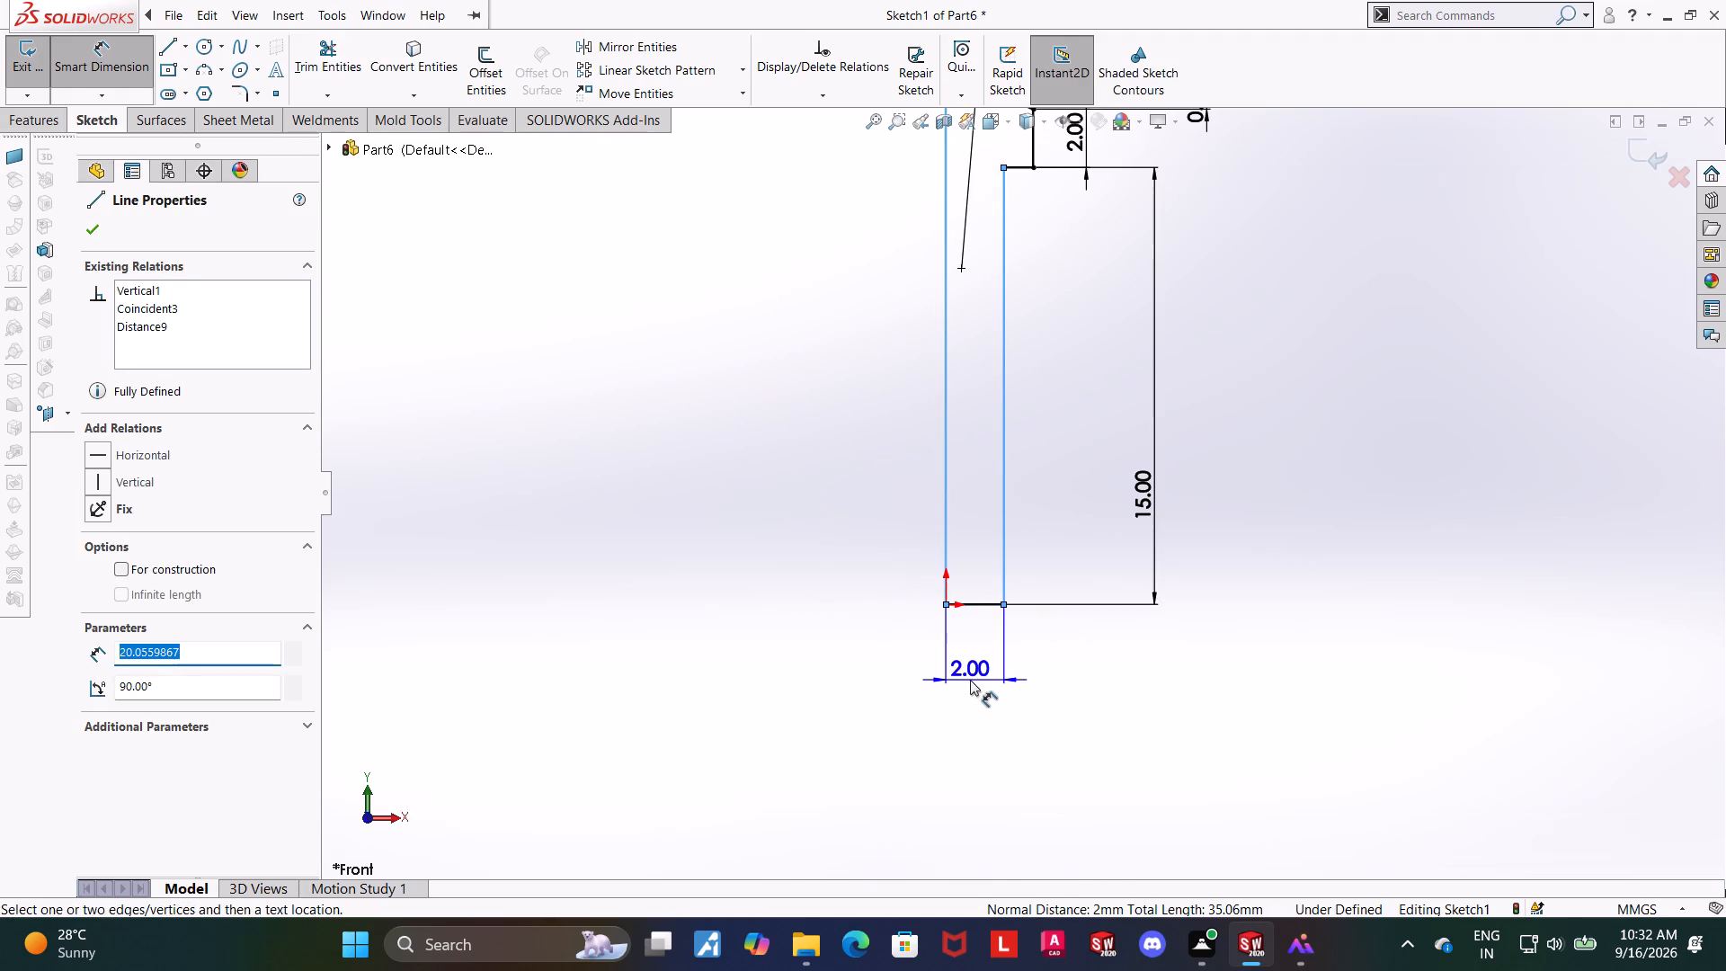
pyautogui.click(970, 680)
pyautogui.write('3.')
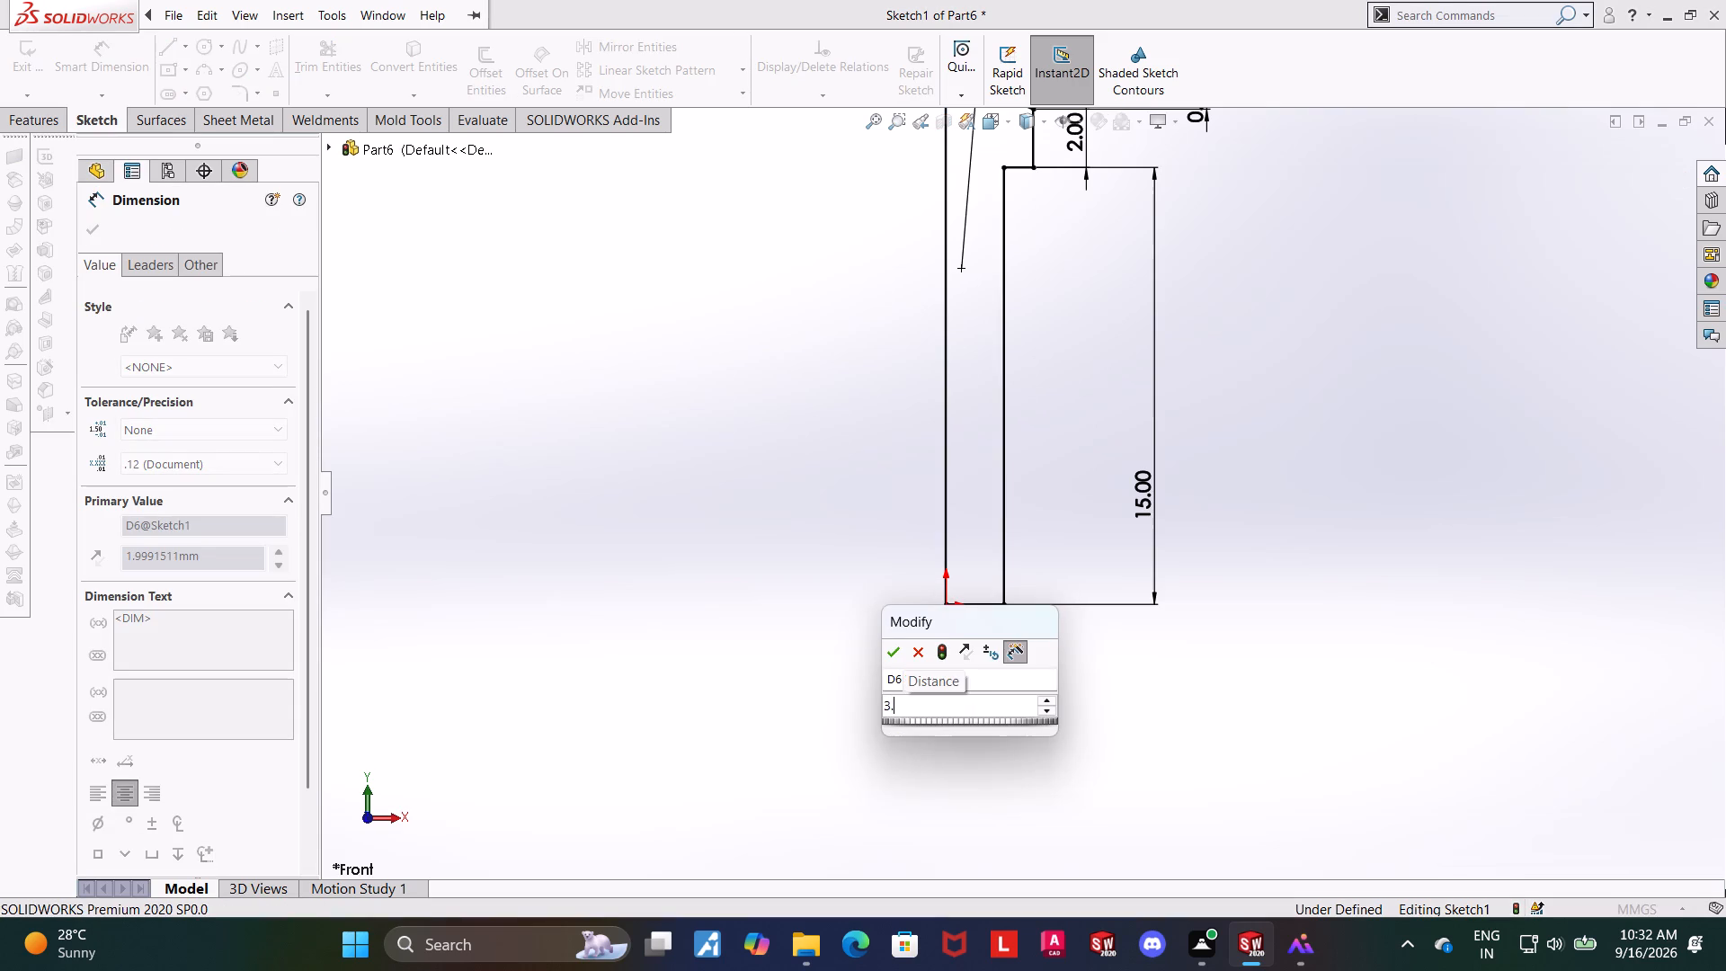
pyautogui.write('6/2')
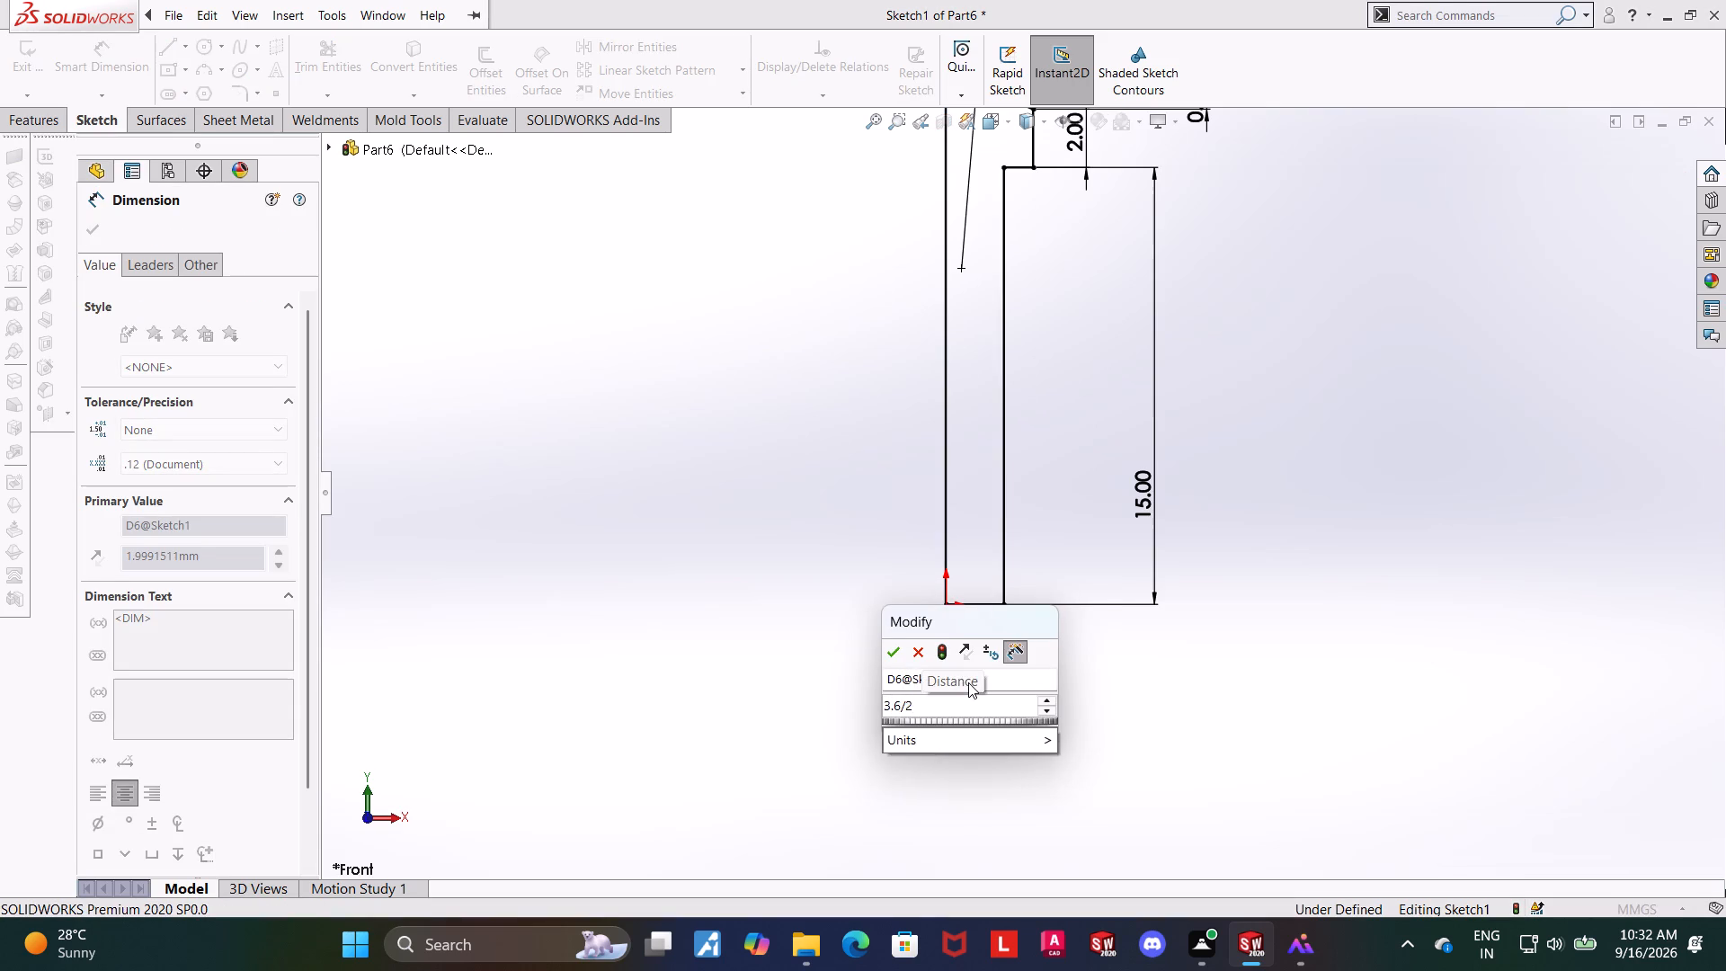
pyautogui.press('Return')
pyautogui.press('Escape')
pyautogui.press('Escape')
# Move the 1.80 mm stem dimension up from below the profile so it sits across the stem.
pyautogui.scroll(6, 991, 664)
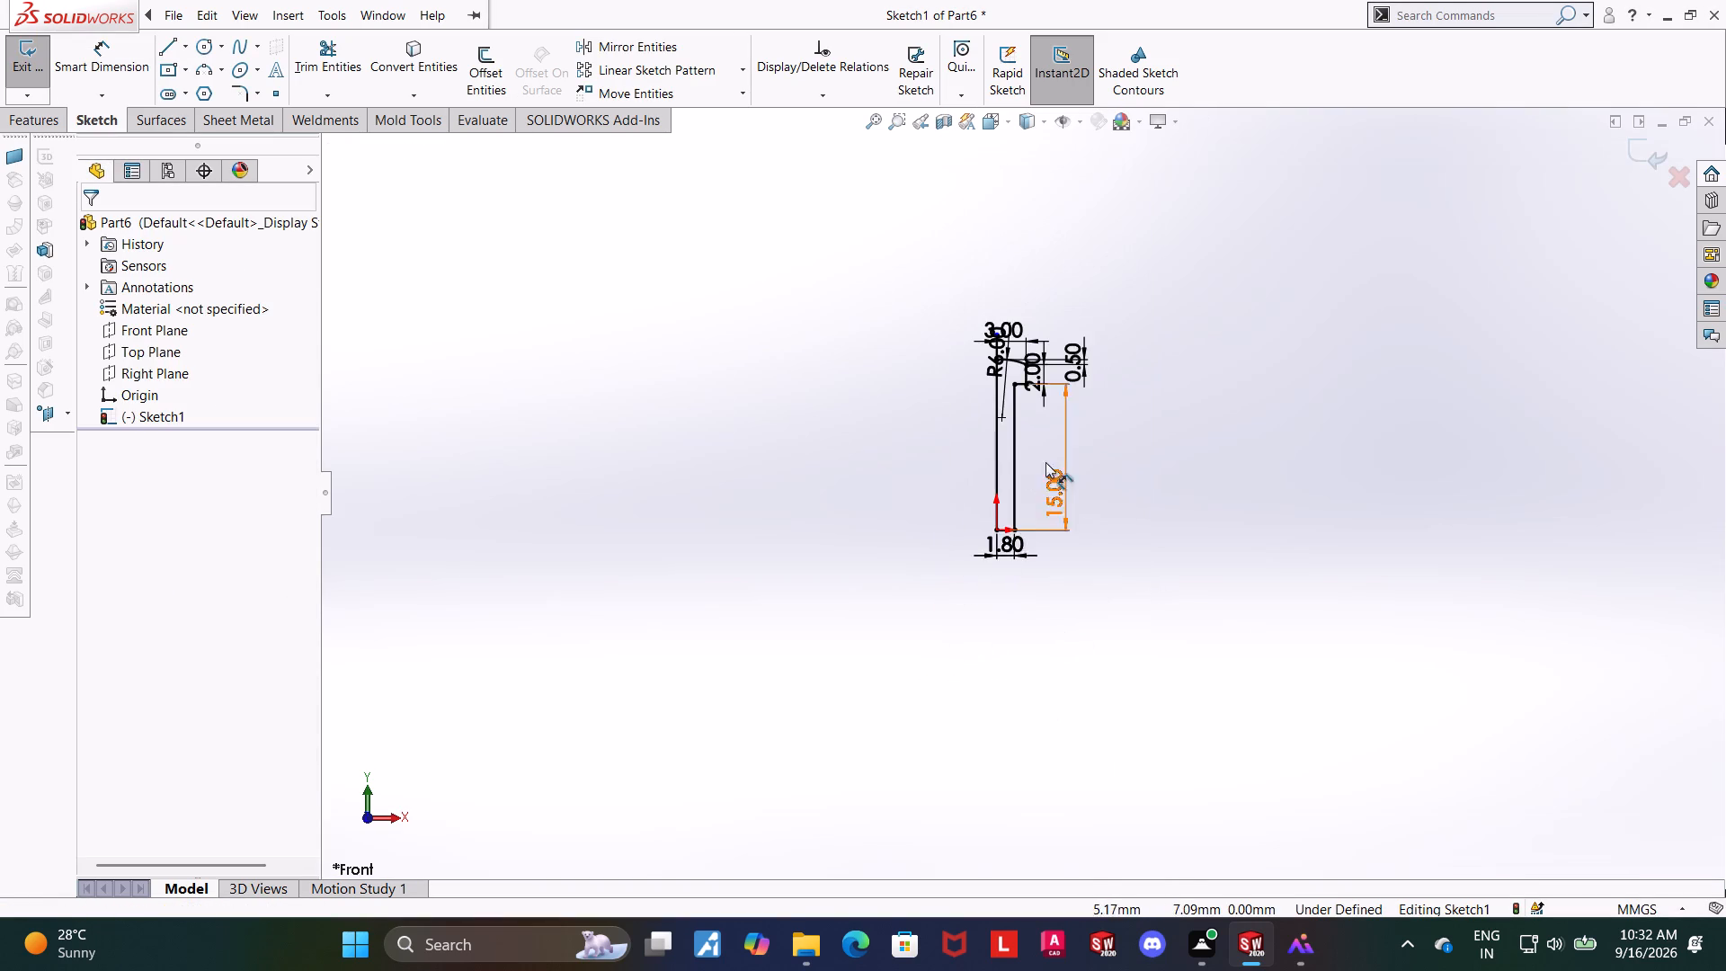
pyautogui.scroll(-2, 1041, 468)
pyautogui.scroll(-2, 1053, 544)
pyautogui.moveTo(955, 601); pyautogui.dragTo(957, 459)
pyautogui.press('Escape')
pyautogui.press('Escape')
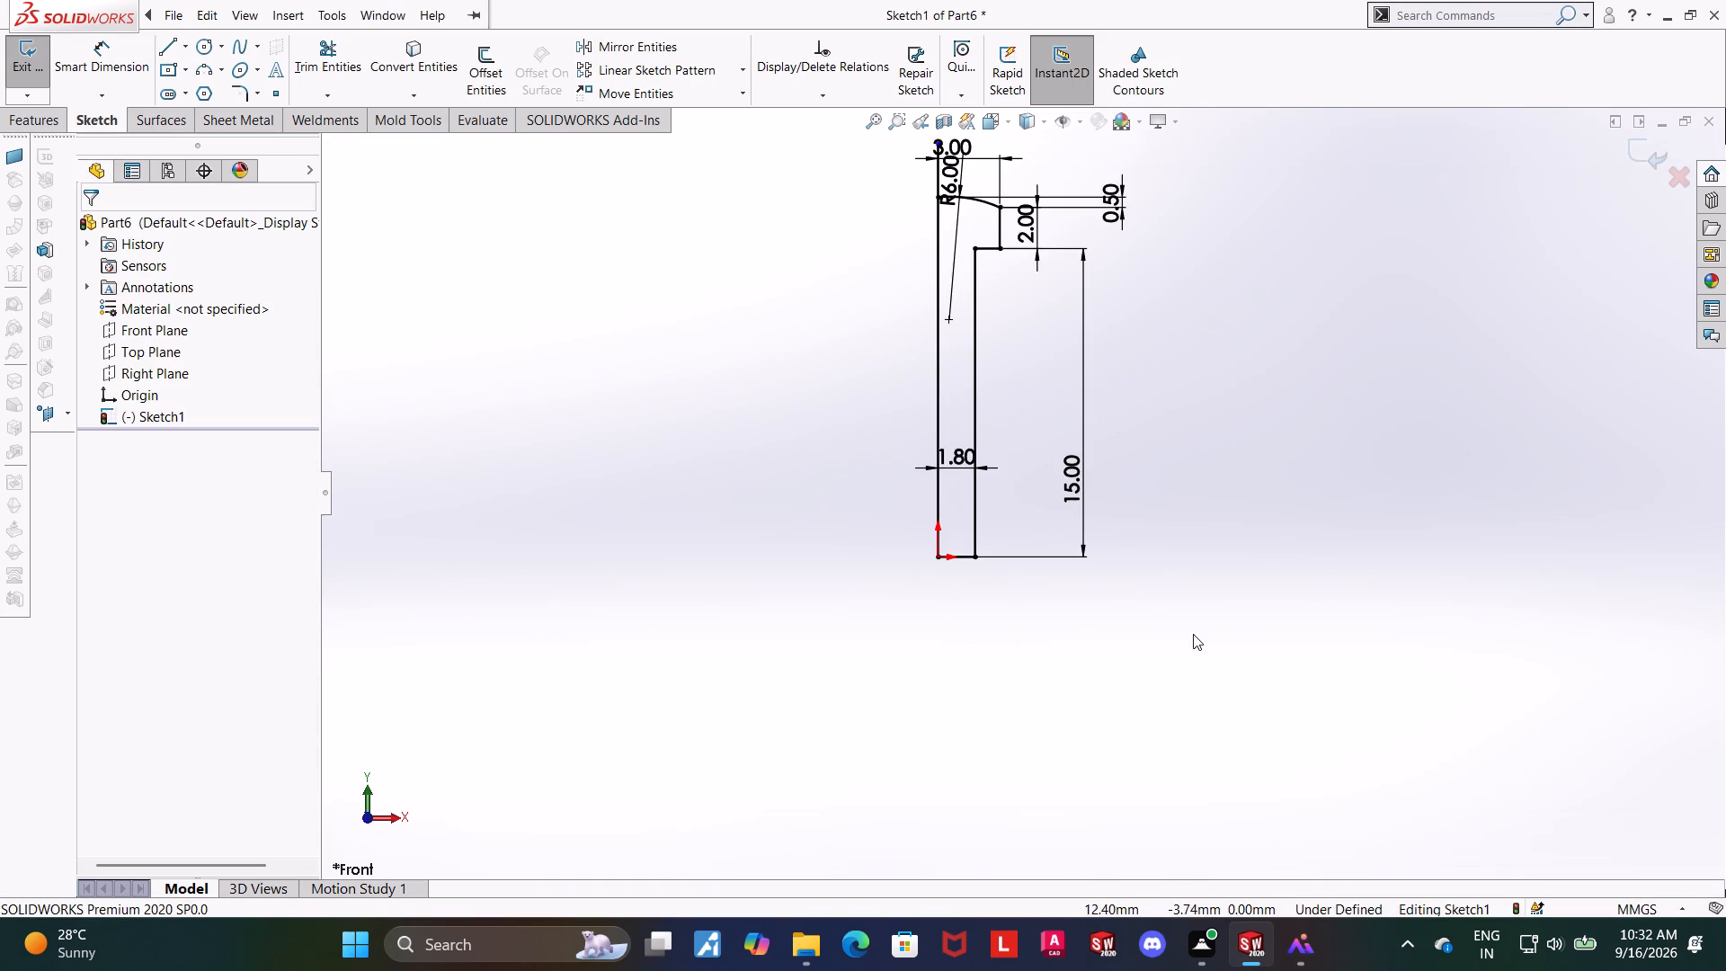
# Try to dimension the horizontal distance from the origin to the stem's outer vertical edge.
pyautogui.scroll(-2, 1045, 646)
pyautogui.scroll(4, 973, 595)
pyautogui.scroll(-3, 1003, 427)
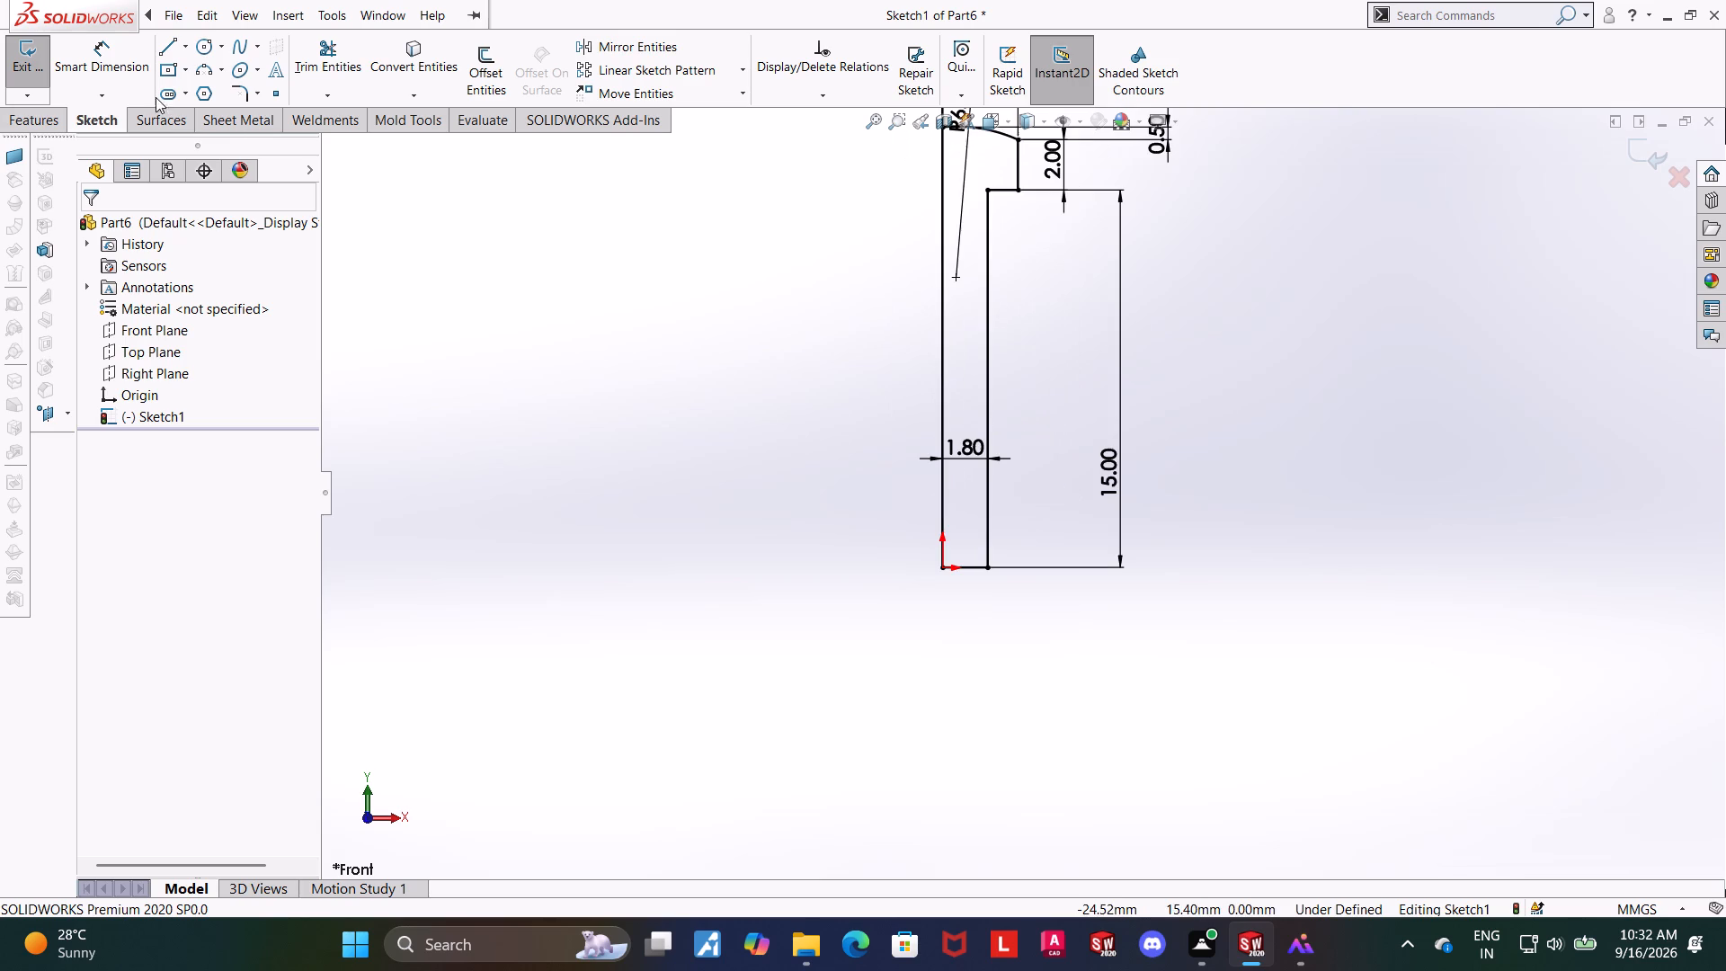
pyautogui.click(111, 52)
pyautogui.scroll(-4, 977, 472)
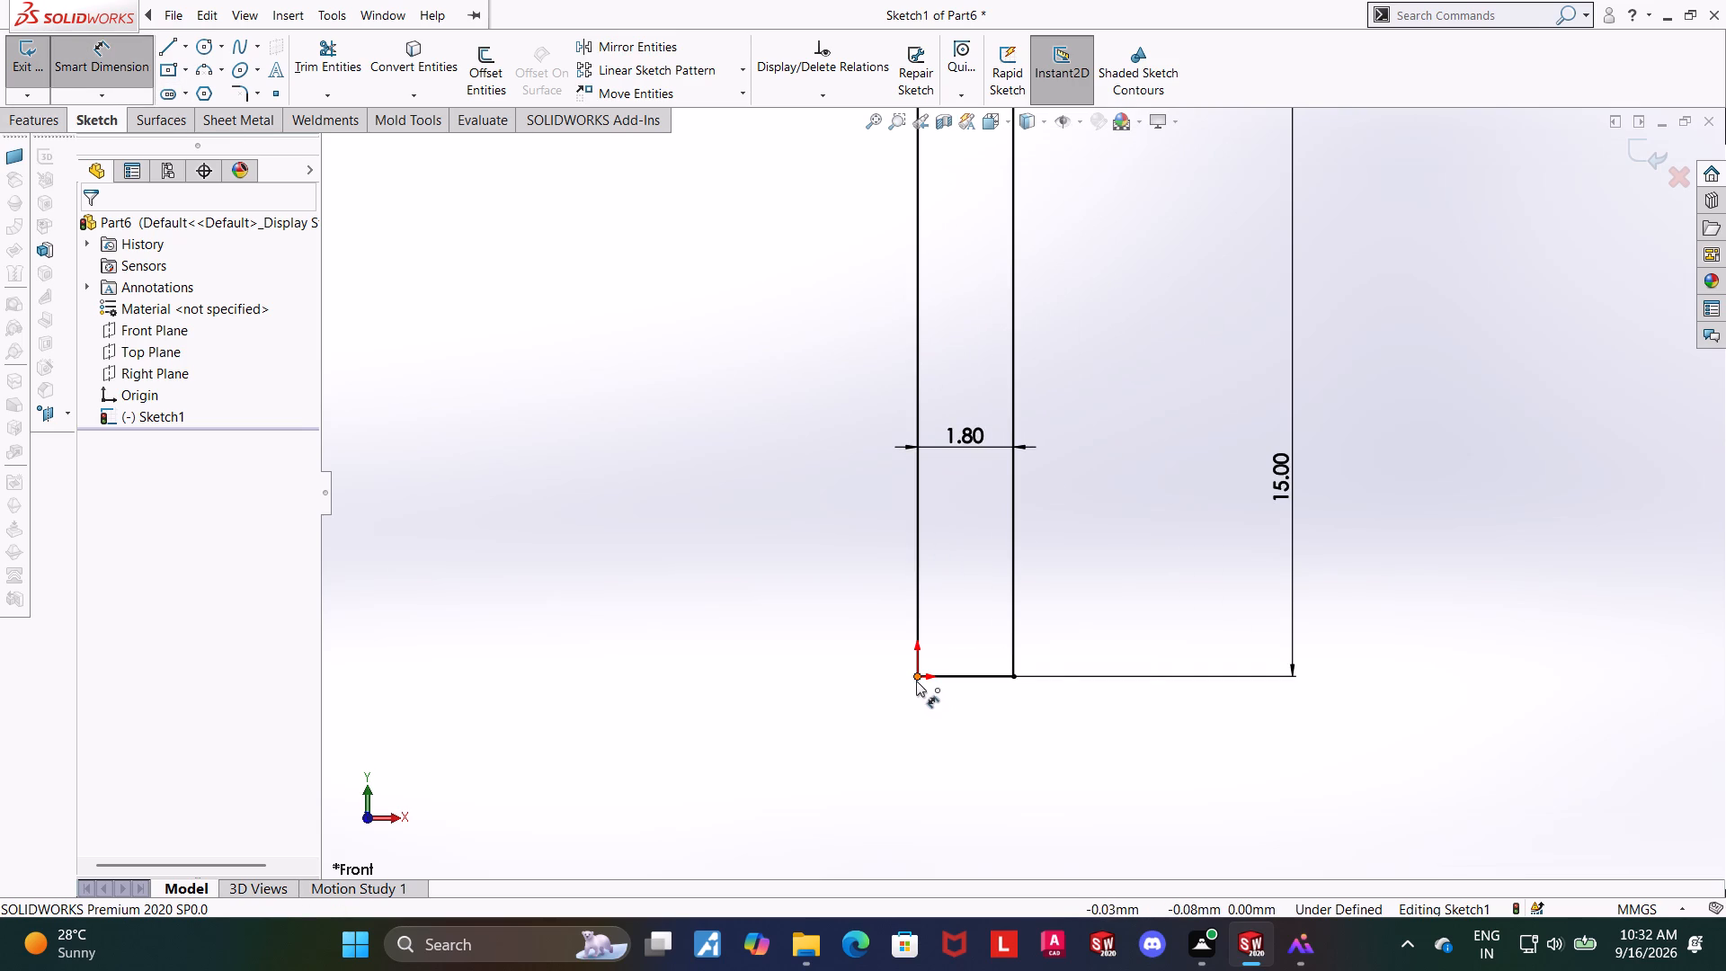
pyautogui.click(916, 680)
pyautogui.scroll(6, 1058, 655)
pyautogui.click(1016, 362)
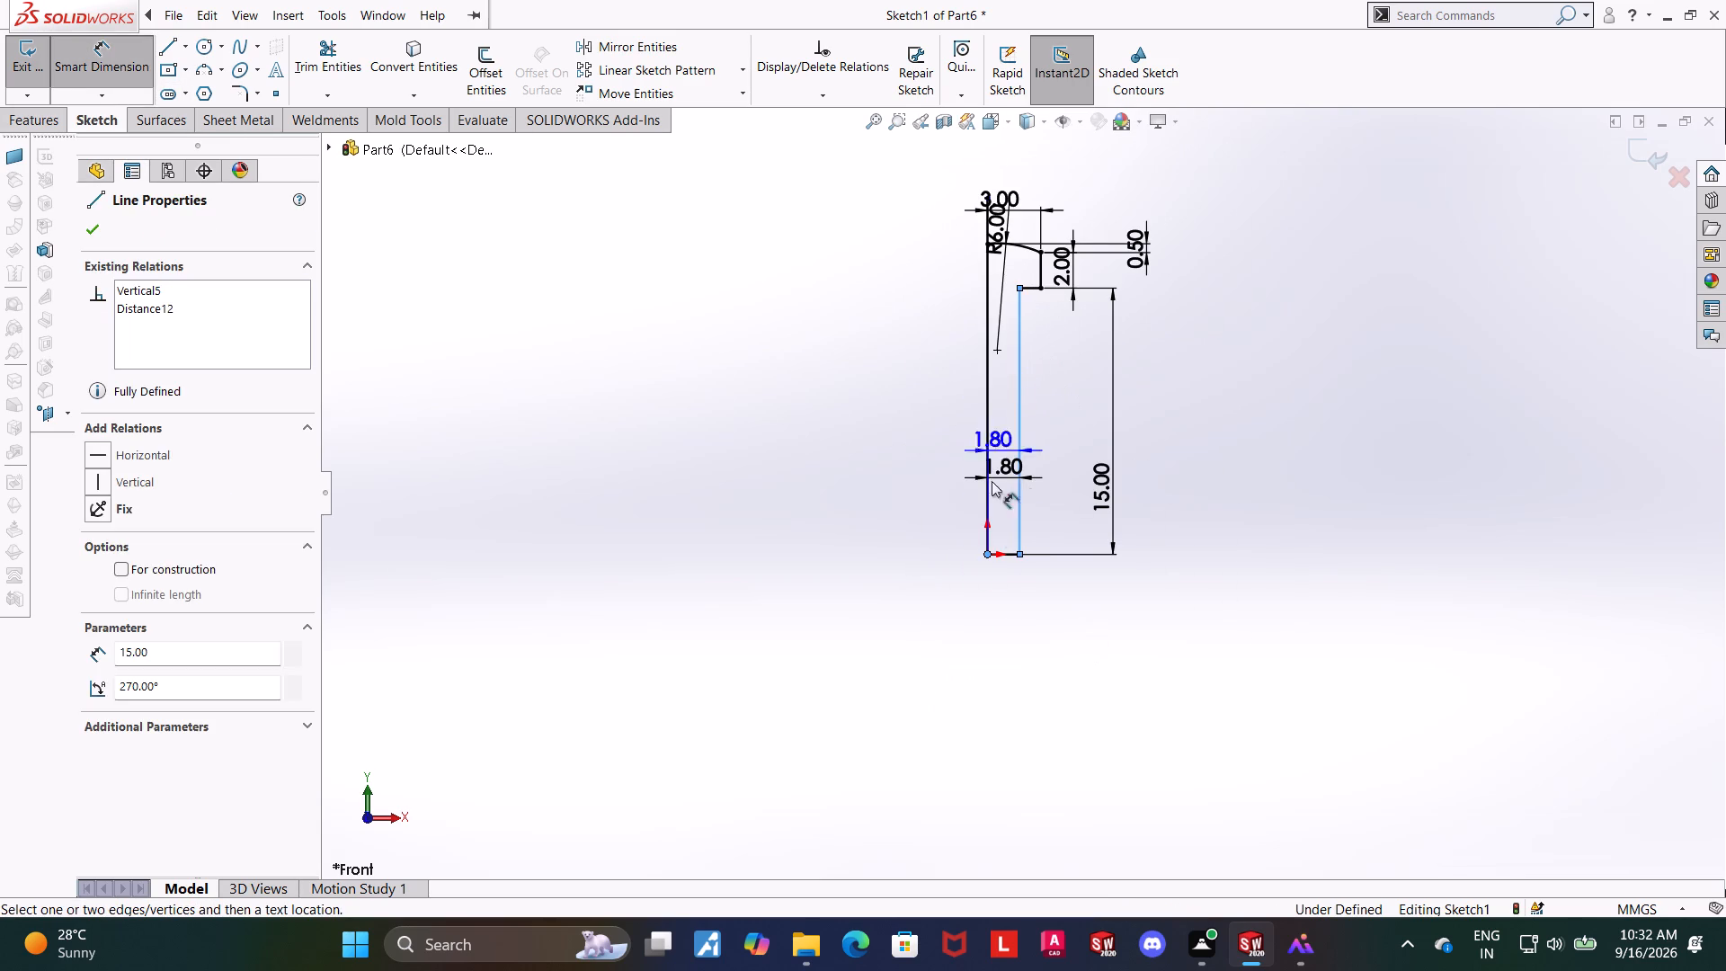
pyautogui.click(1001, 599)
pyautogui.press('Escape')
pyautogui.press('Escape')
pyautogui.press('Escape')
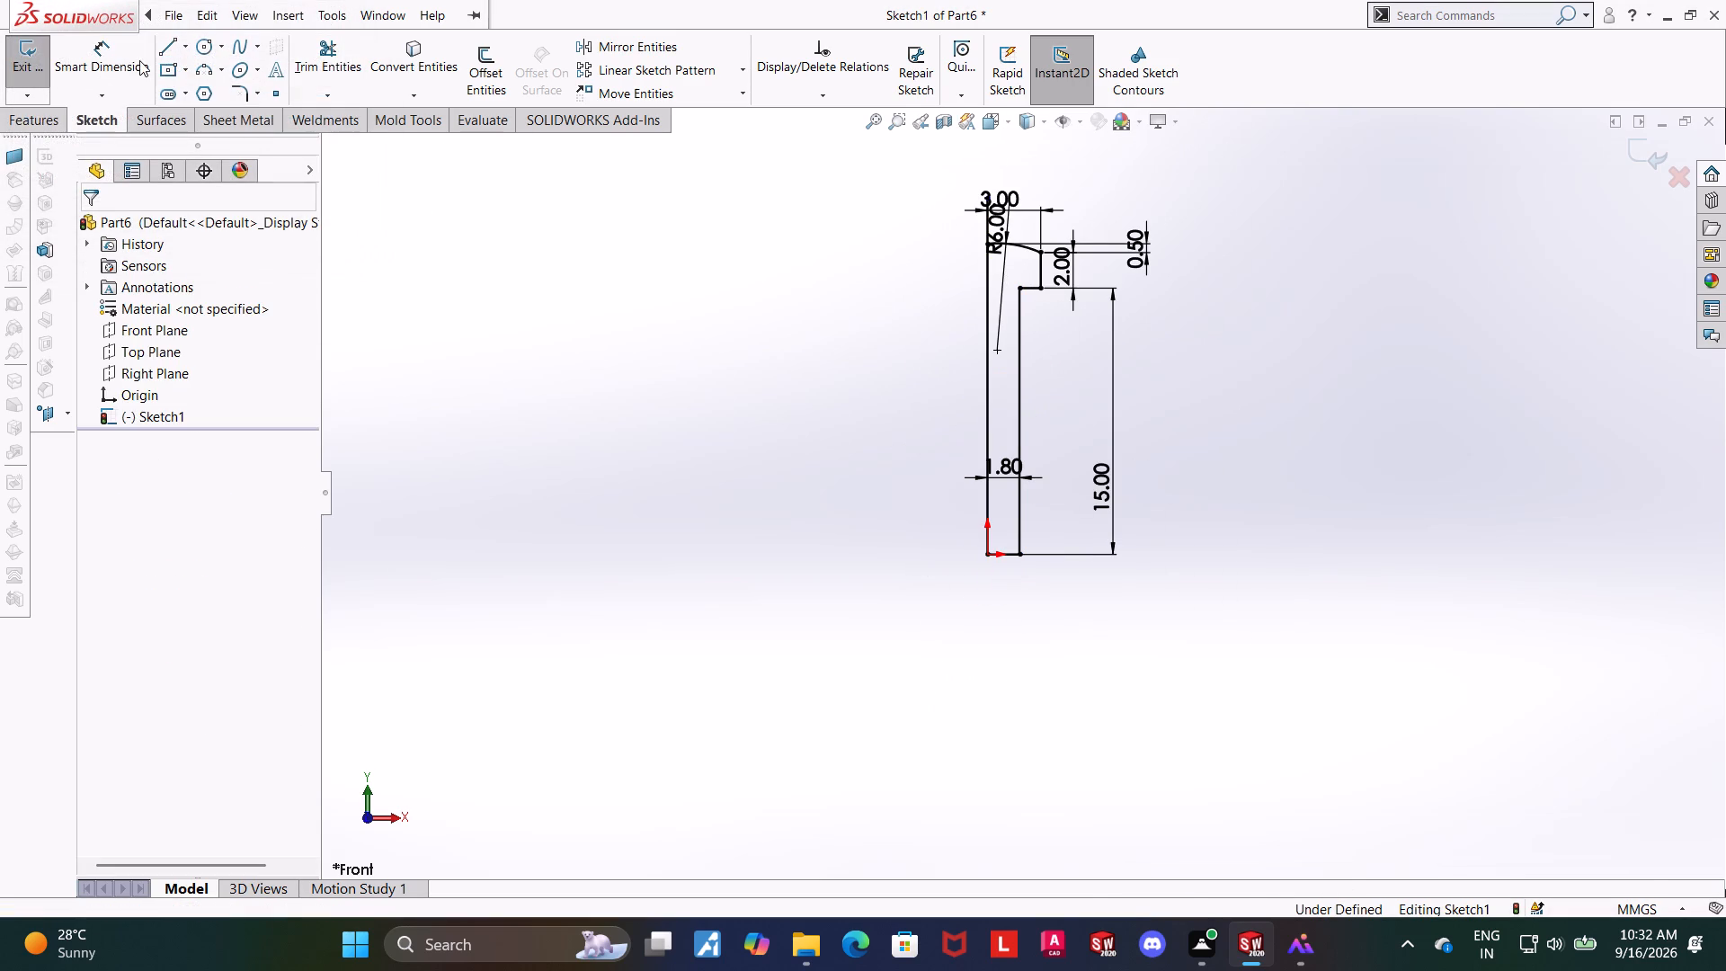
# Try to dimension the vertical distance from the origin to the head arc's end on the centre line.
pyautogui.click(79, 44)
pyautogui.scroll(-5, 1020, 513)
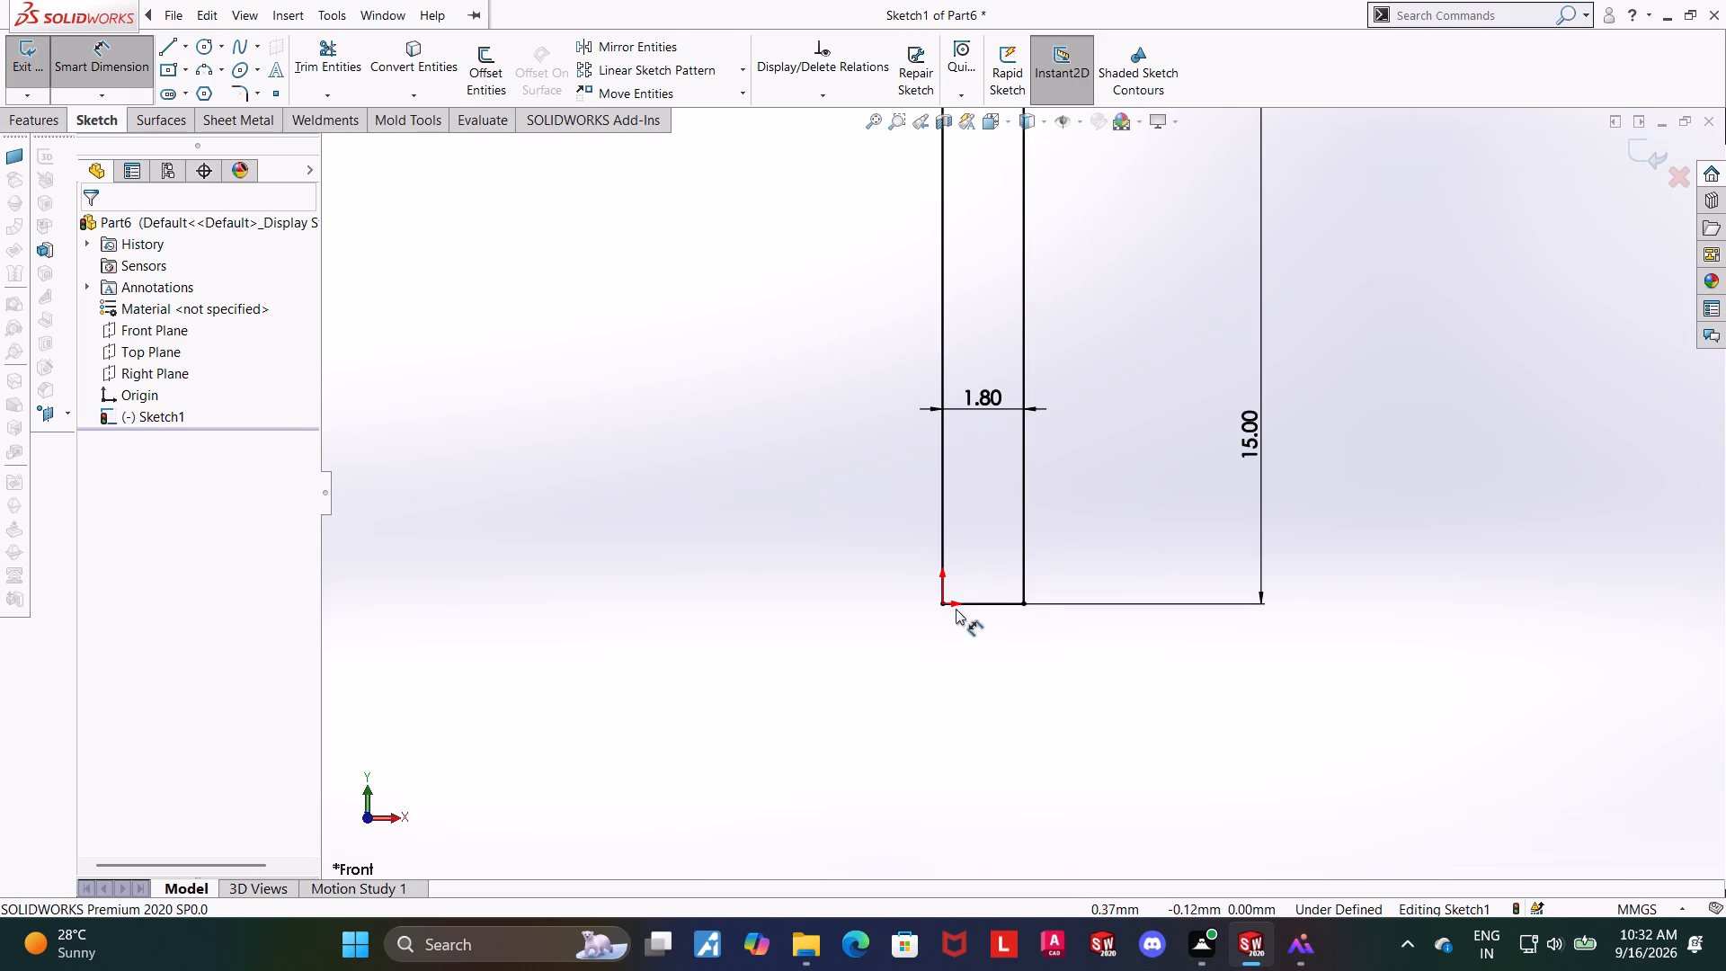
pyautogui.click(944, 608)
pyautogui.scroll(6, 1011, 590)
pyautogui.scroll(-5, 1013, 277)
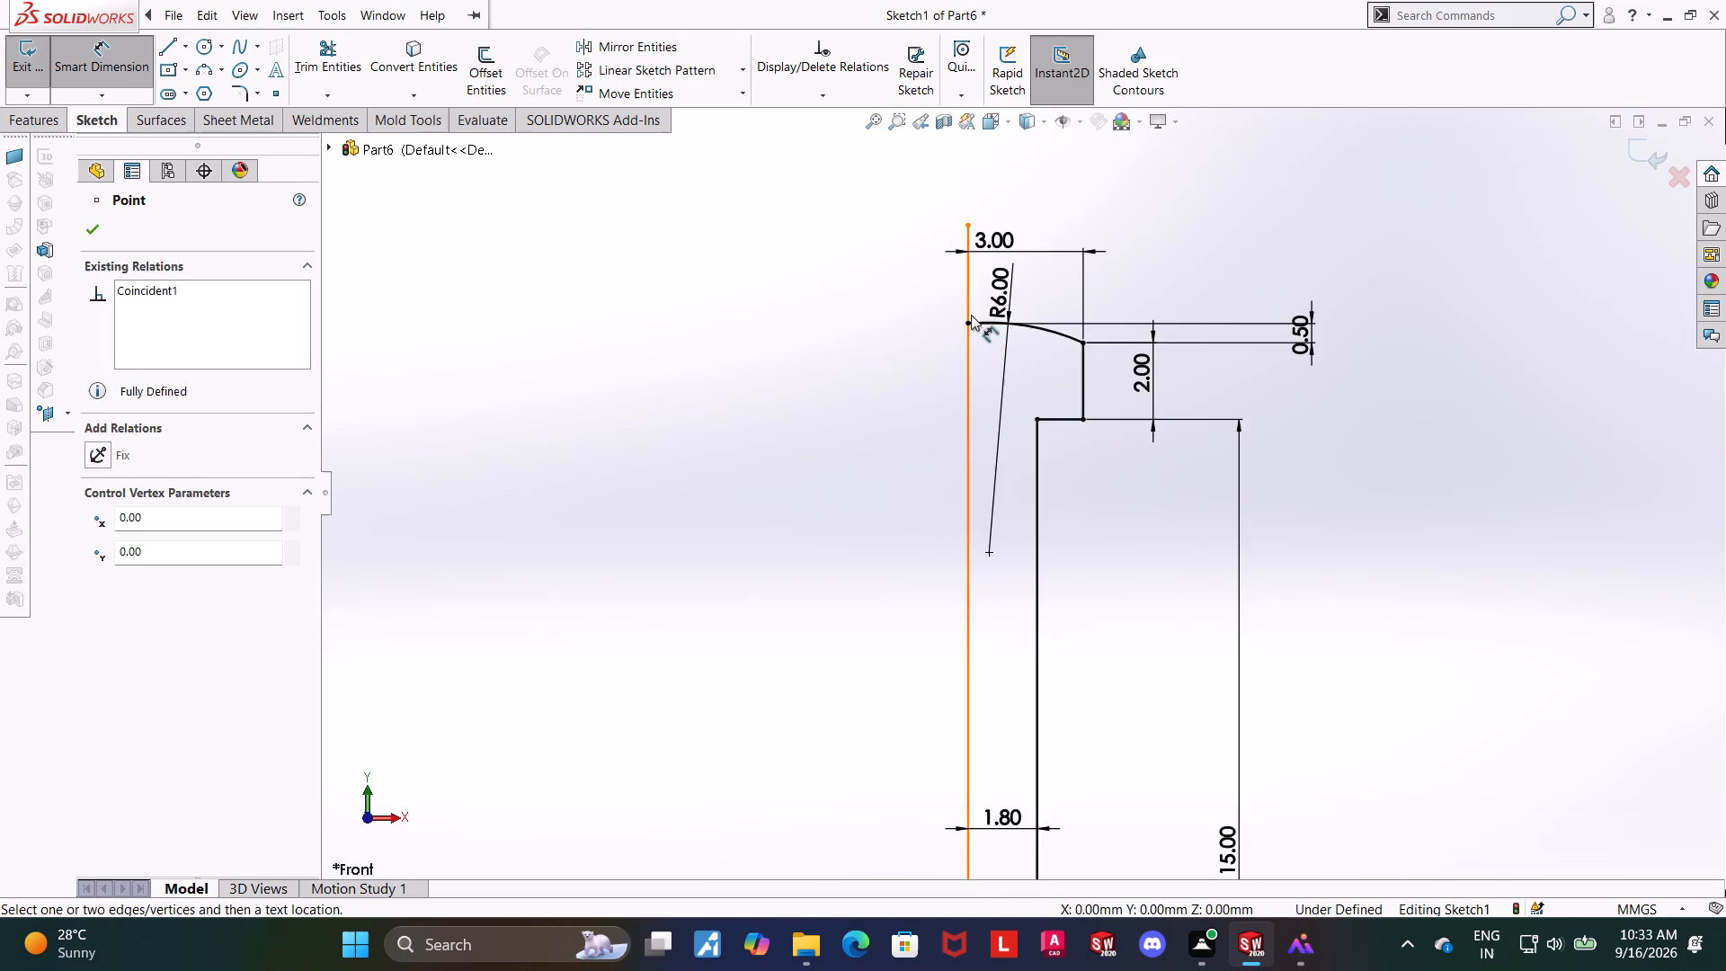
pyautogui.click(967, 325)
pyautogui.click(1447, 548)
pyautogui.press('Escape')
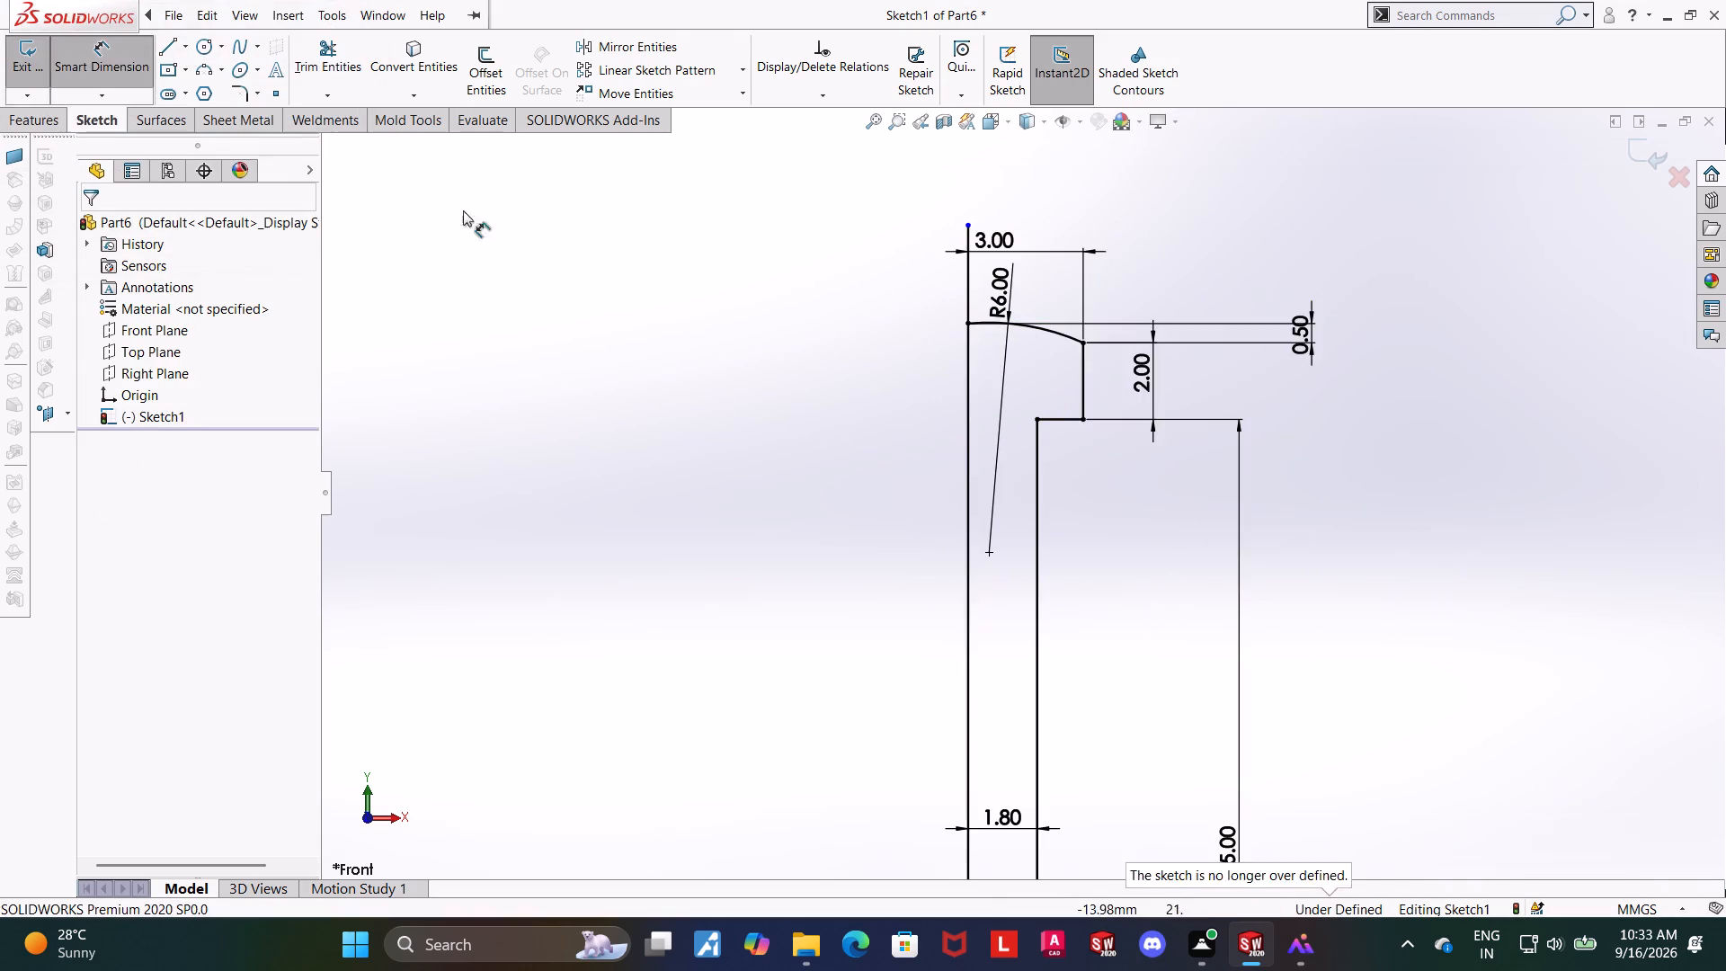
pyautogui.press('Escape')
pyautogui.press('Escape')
# Examine the head's arc where it meets the centre line, the head's step and the stem's bottom end.
pyautogui.scroll(6, 715, 387)
pyautogui.scroll(1, 1078, 538)
pyautogui.scroll(-2, 1078, 538)
pyautogui.press('Escape')
pyautogui.scroll(-6, 1020, 440)
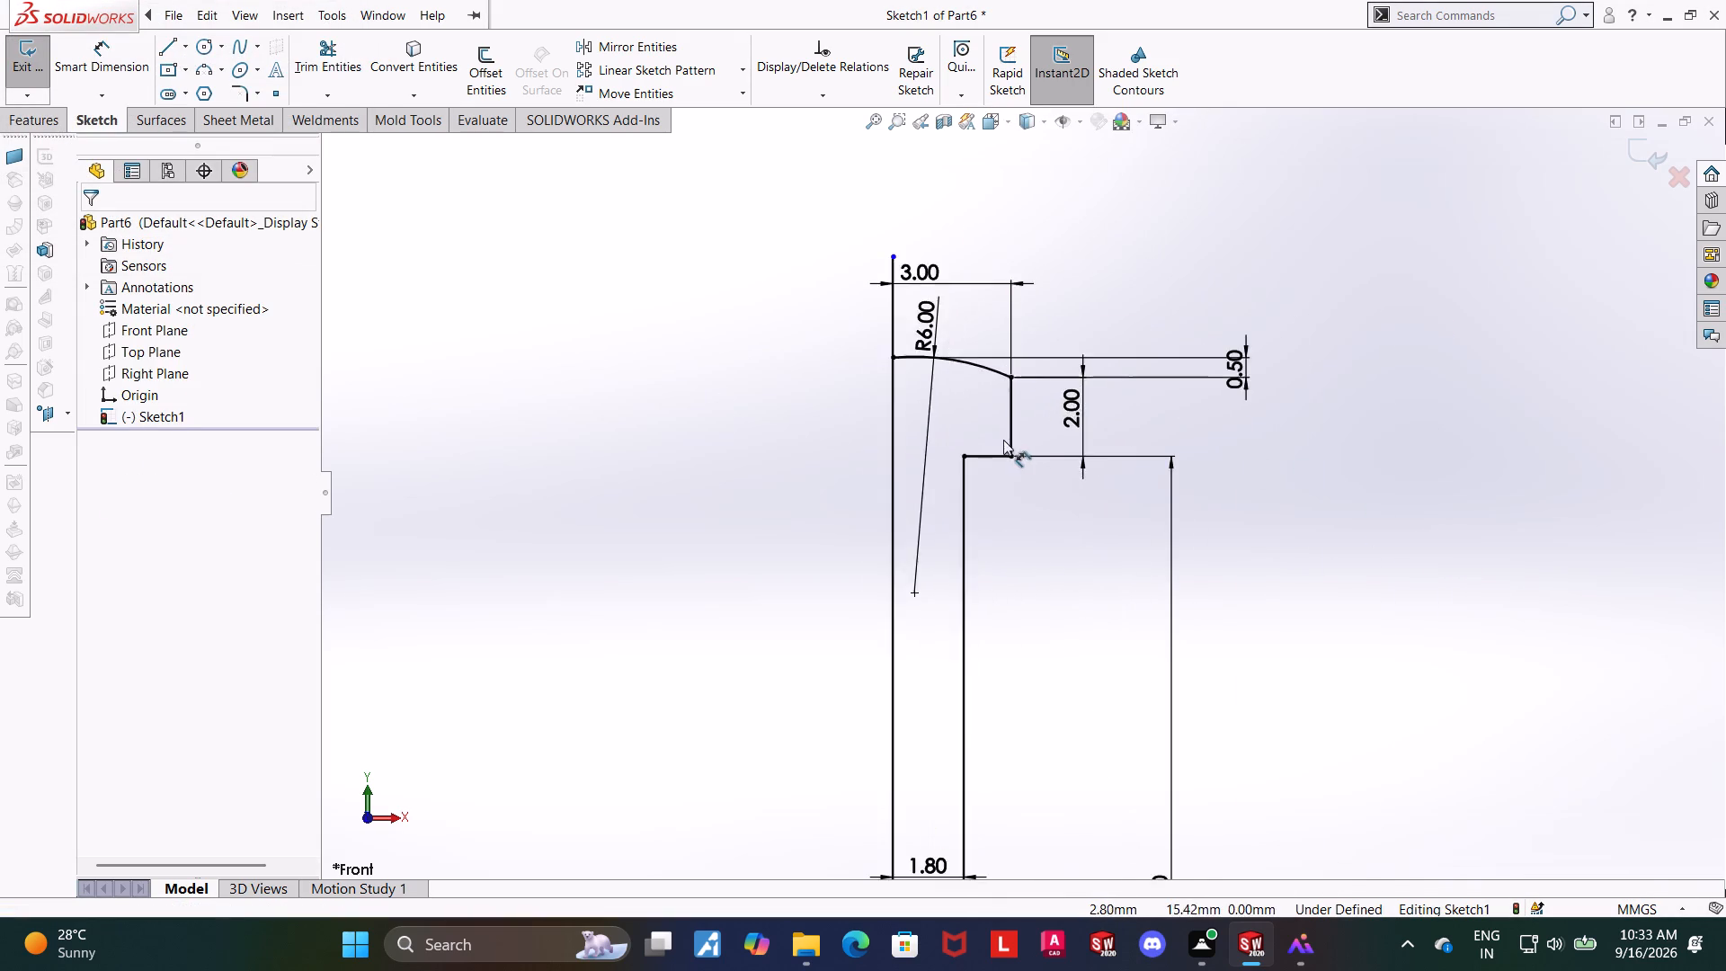
pyautogui.scroll(-4, 1003, 440)
pyautogui.scroll(-4, 927, 227)
pyautogui.scroll(-6, 576, 328)
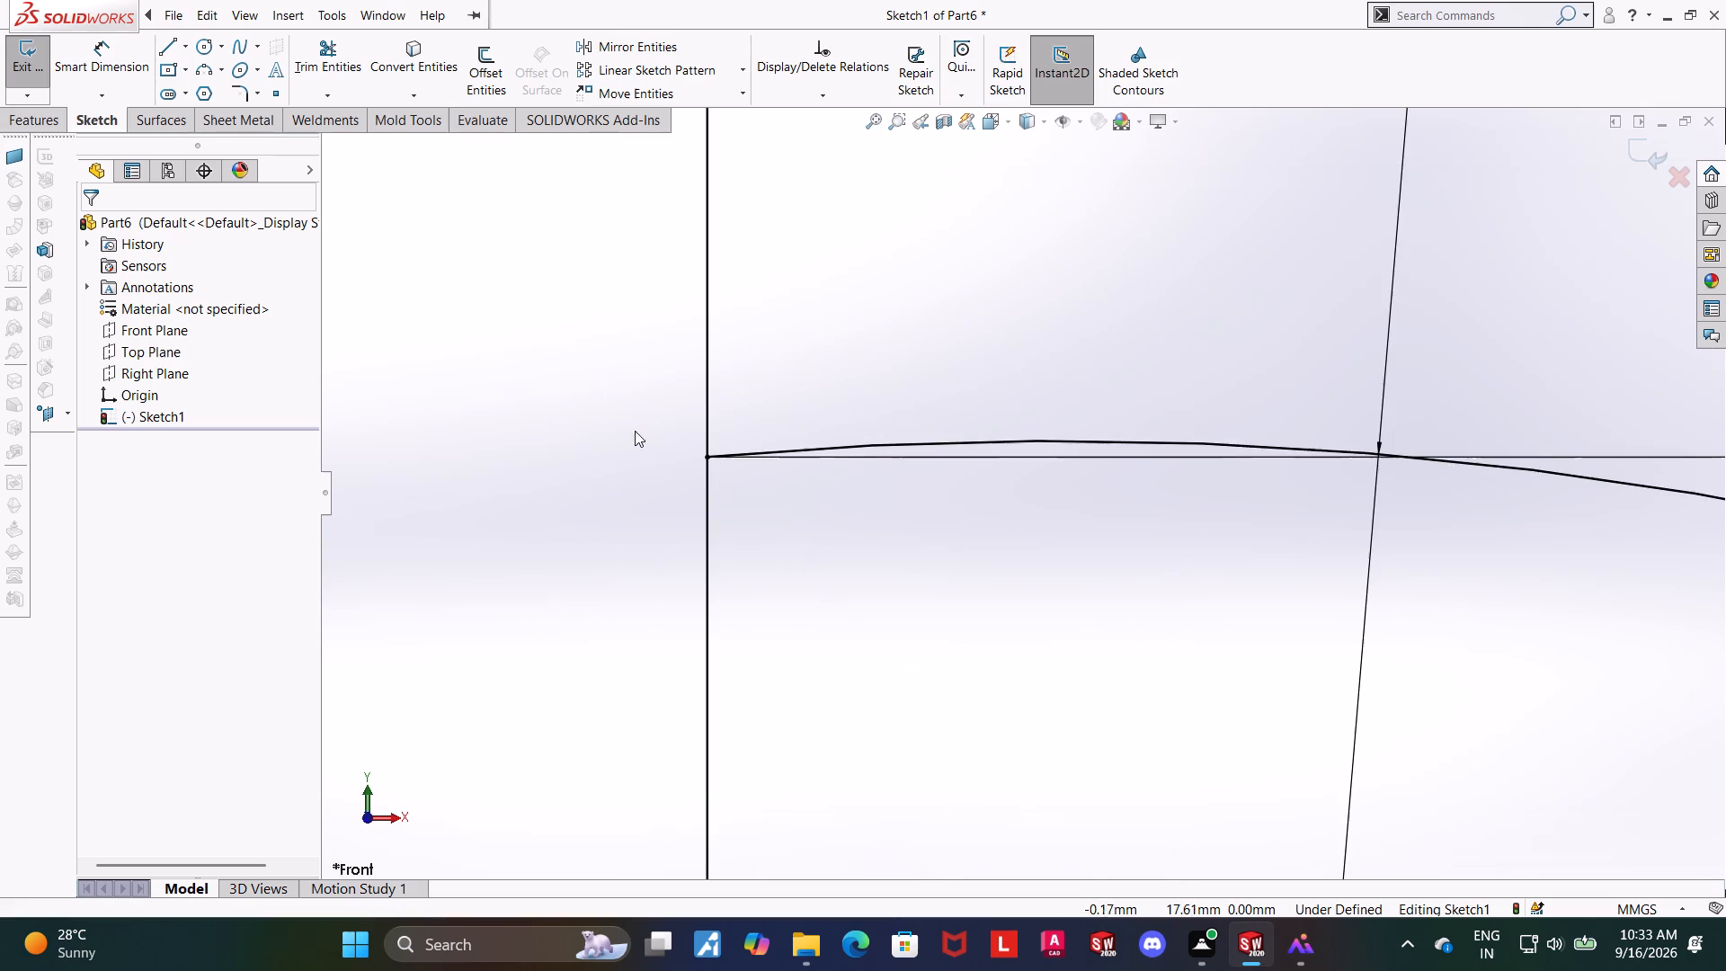
pyautogui.scroll(-5, 809, 466)
pyautogui.scroll(14, 809, 466)
pyautogui.scroll(9, 1108, 546)
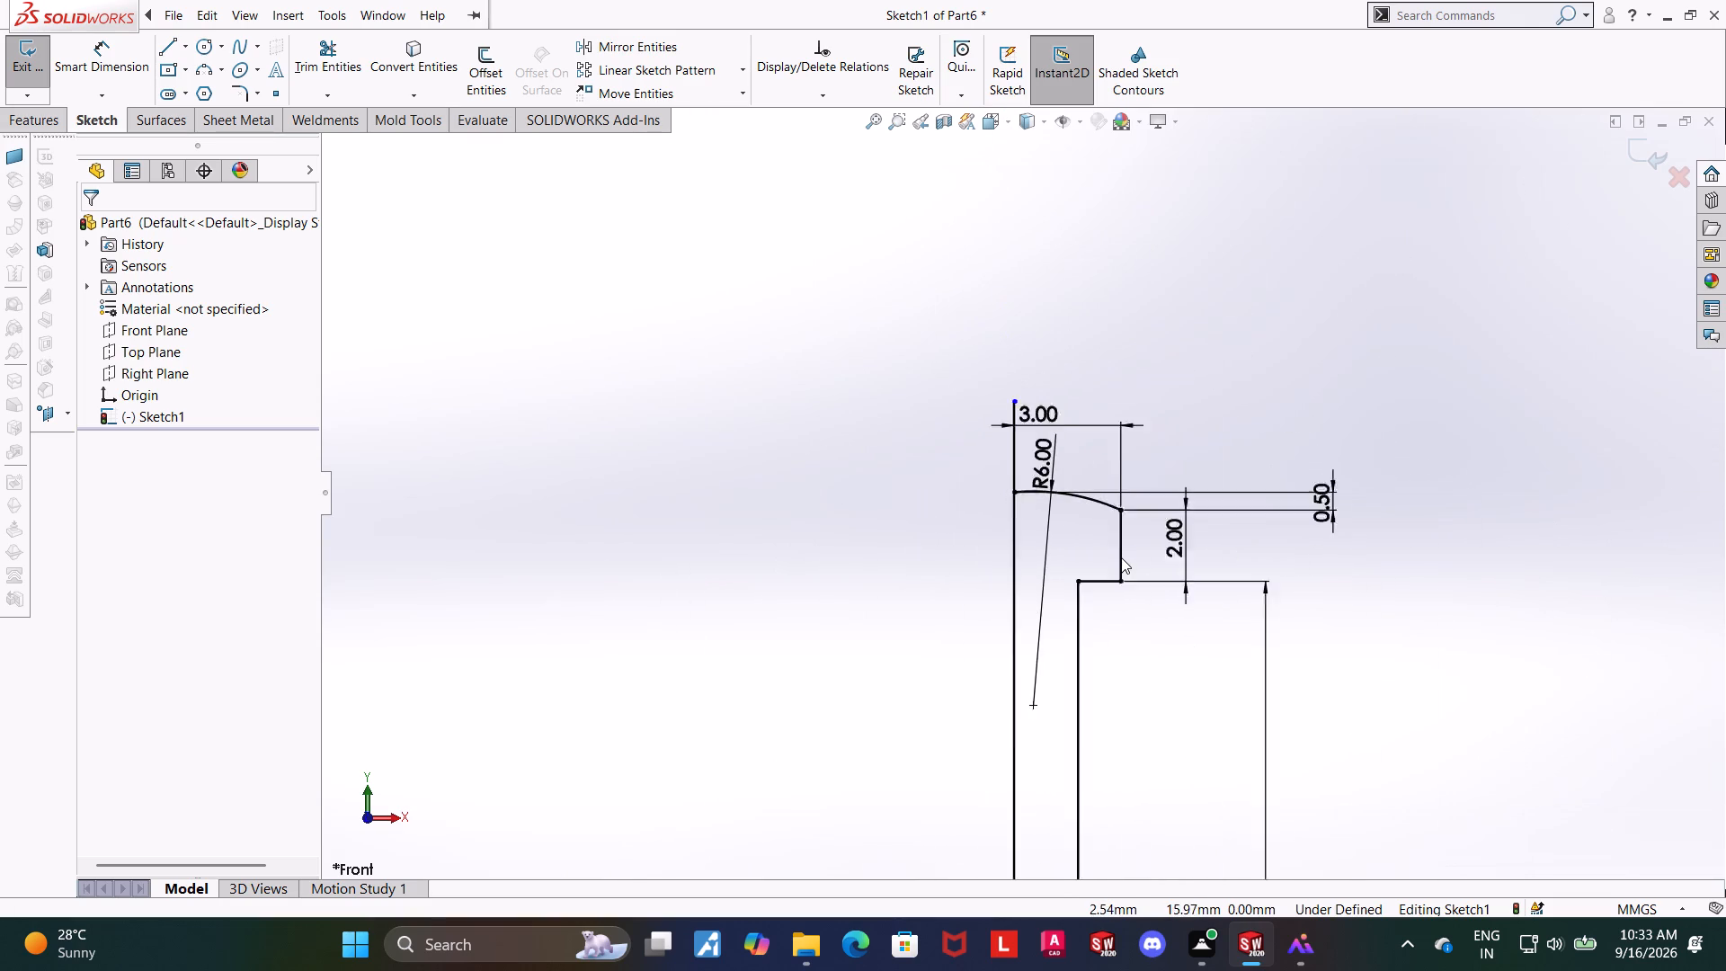
pyautogui.scroll(1, 1121, 557)
pyautogui.scroll(-7, 1038, 547)
pyautogui.scroll(-8, 998, 307)
pyautogui.scroll(9, 1165, 392)
pyautogui.scroll(-6, 1120, 577)
pyautogui.scroll(7, 967, 472)
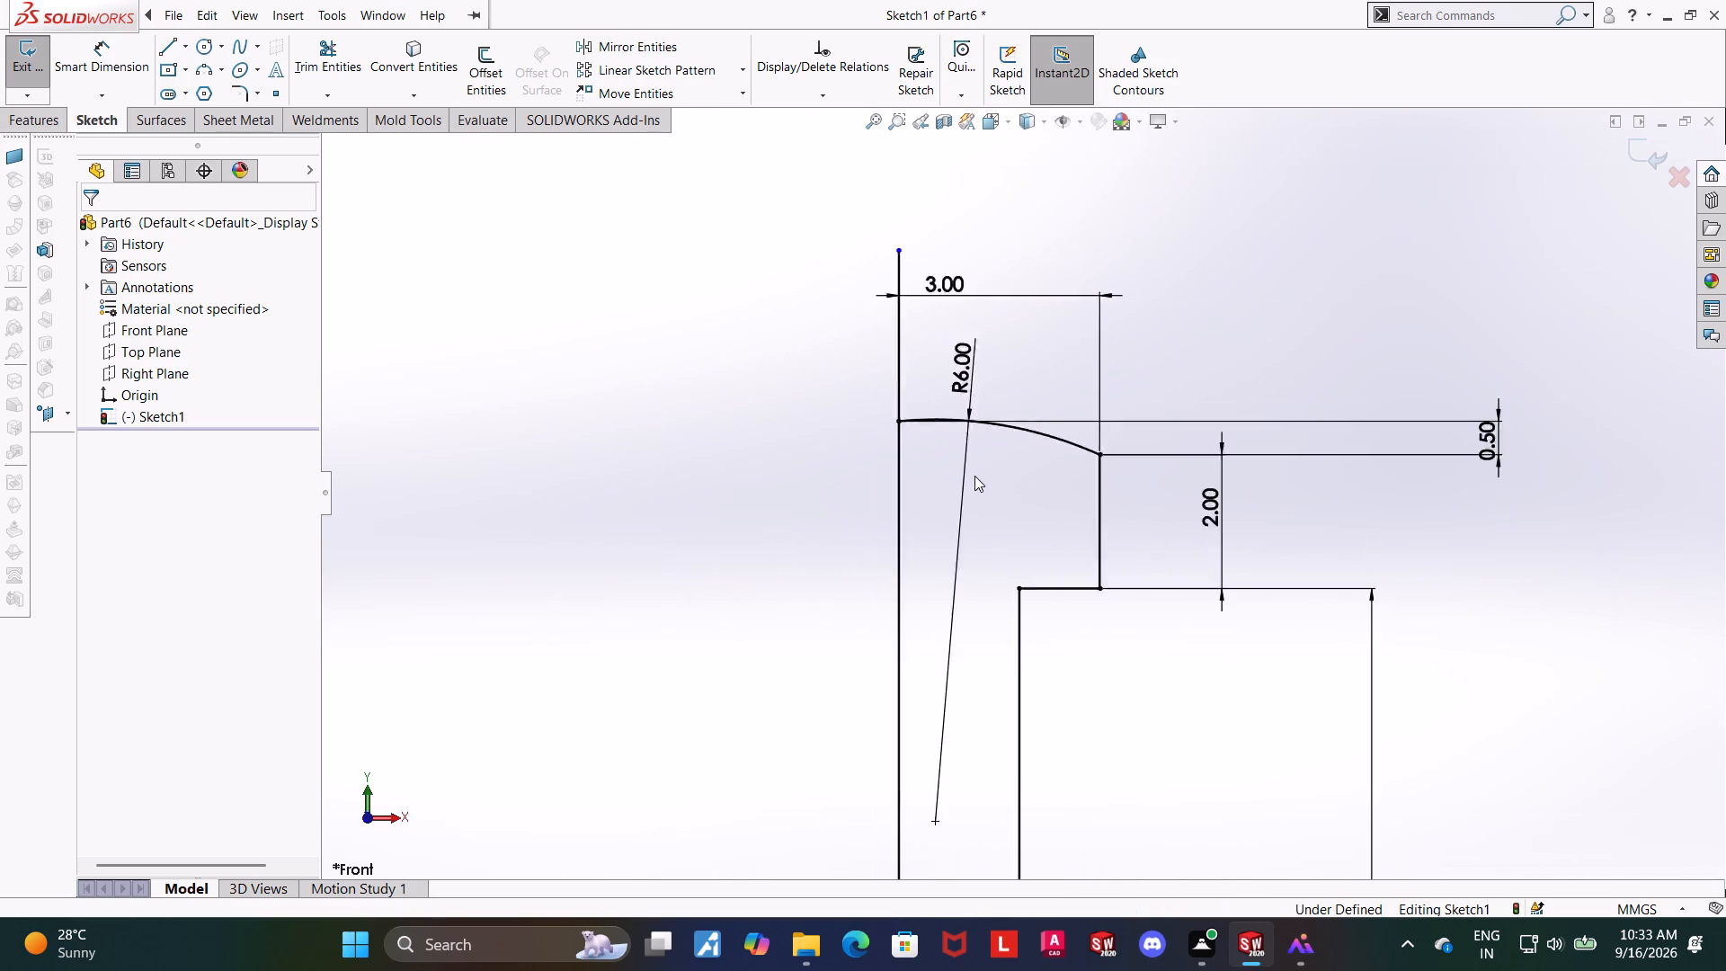
pyautogui.scroll(7, 974, 476)
pyautogui.scroll(2, 1037, 657)
pyautogui.scroll(-10, 1013, 674)
pyautogui.scroll(2, 970, 557)
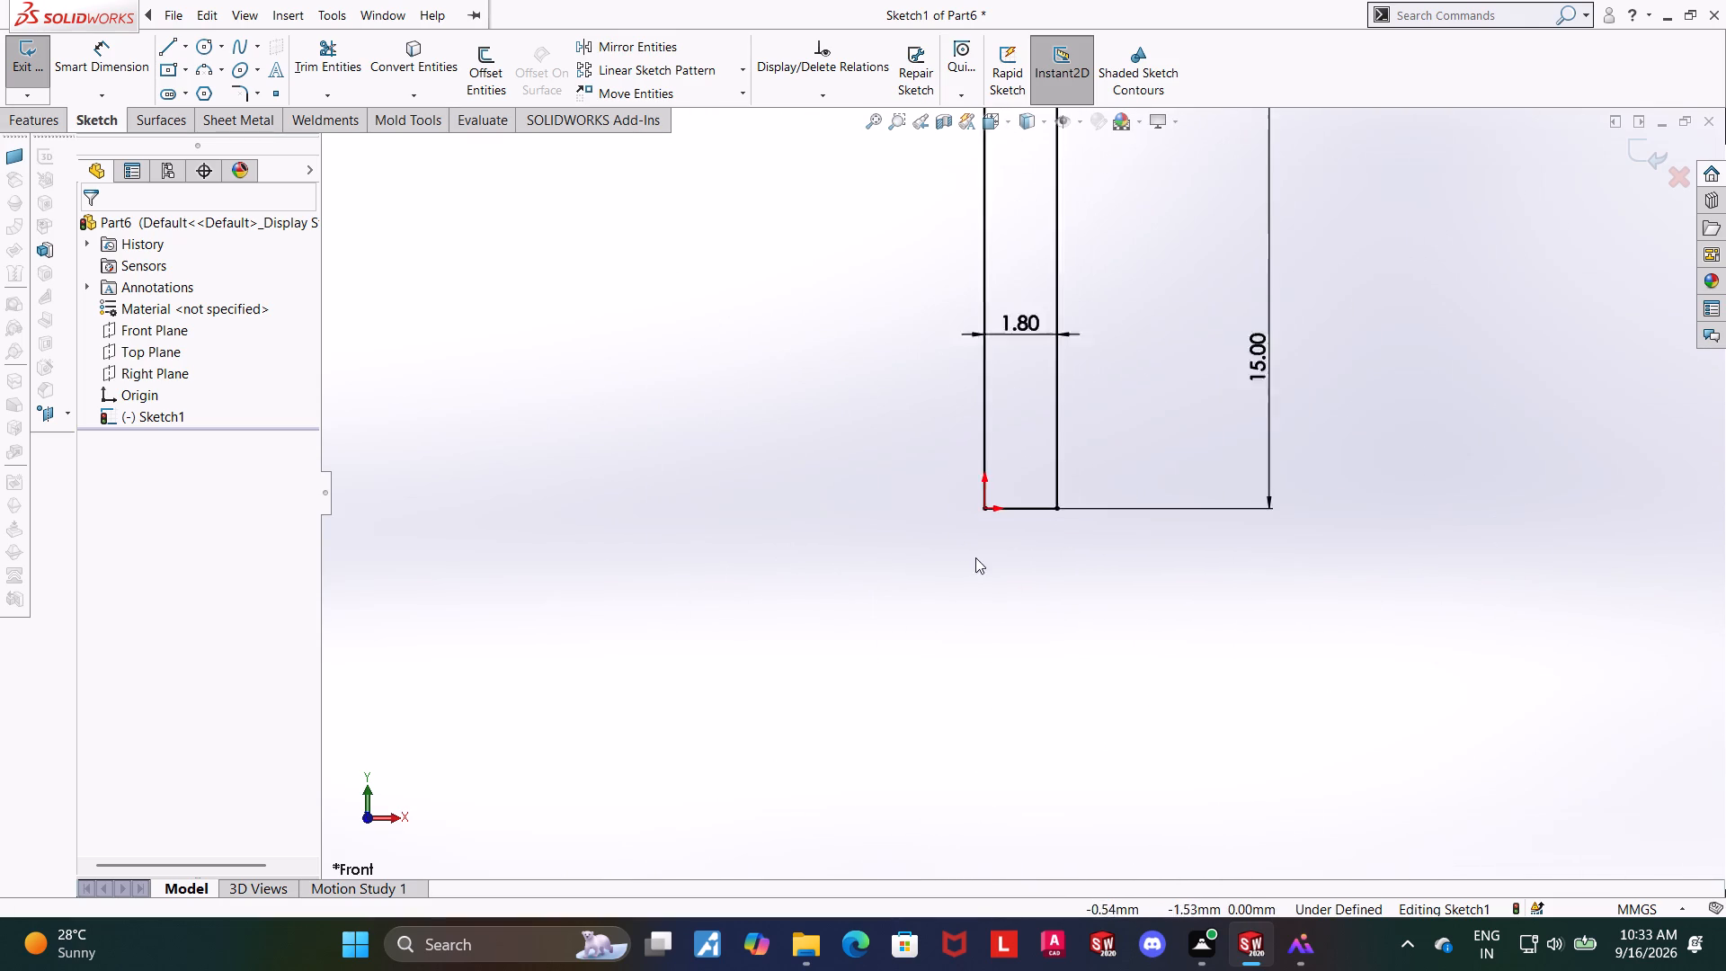
pyautogui.scroll(3, 975, 557)
pyautogui.scroll(-5, 1050, 529)
pyautogui.scroll(7, 1050, 529)
pyautogui.scroll(3, 1045, 618)
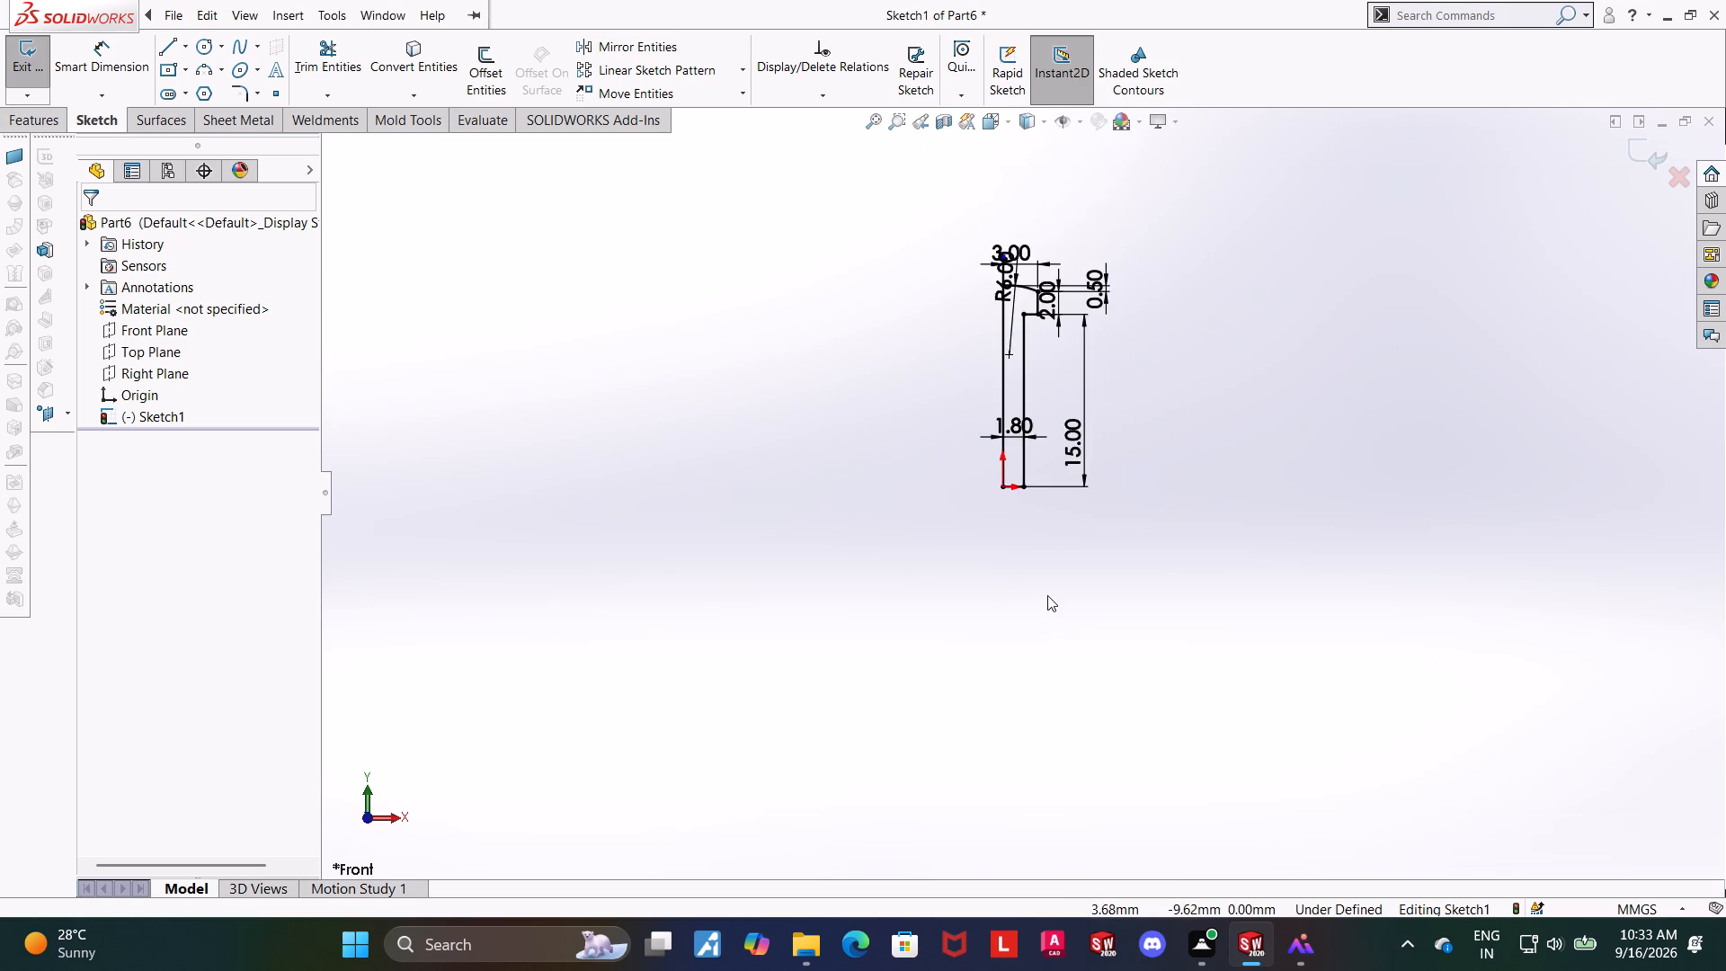
# Sketch a tapered tip below the stem: a slanted line about 8.16 mm long from the bottom edge to the centre axis, closed vertically at the origin.
pyautogui.scroll(-3, 1047, 595)
pyautogui.click(167, 49)
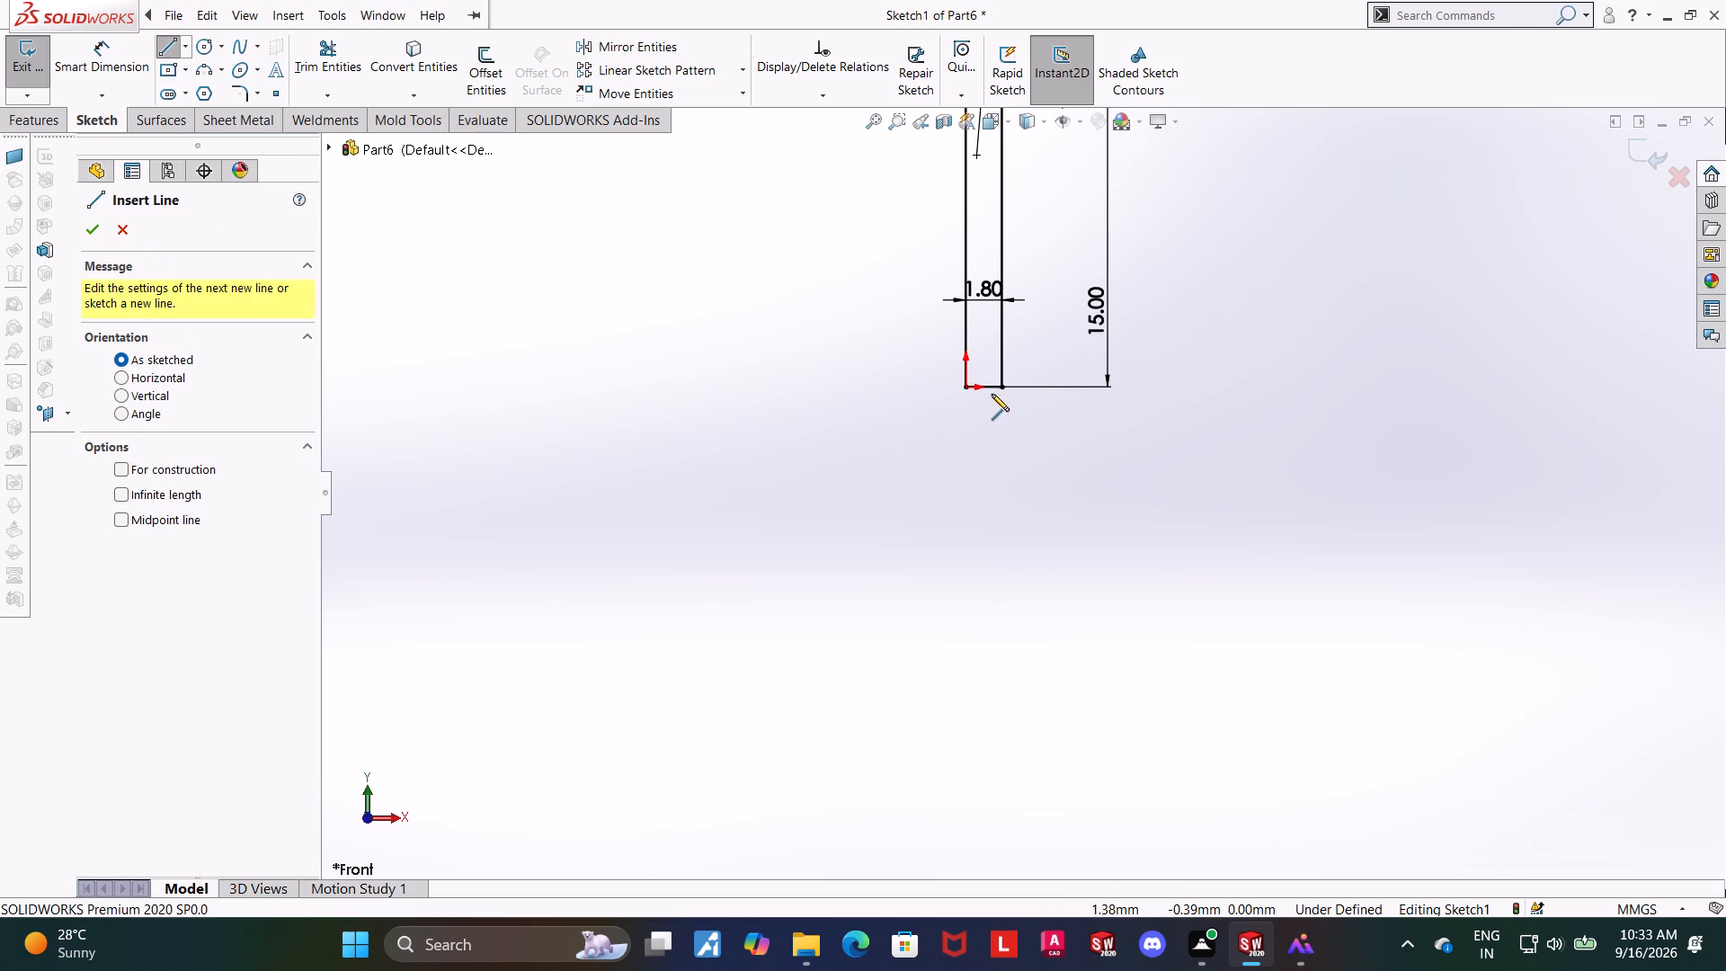
pyautogui.scroll(-7, 994, 403)
pyautogui.click(1019, 392)
pyautogui.scroll(3, 994, 468)
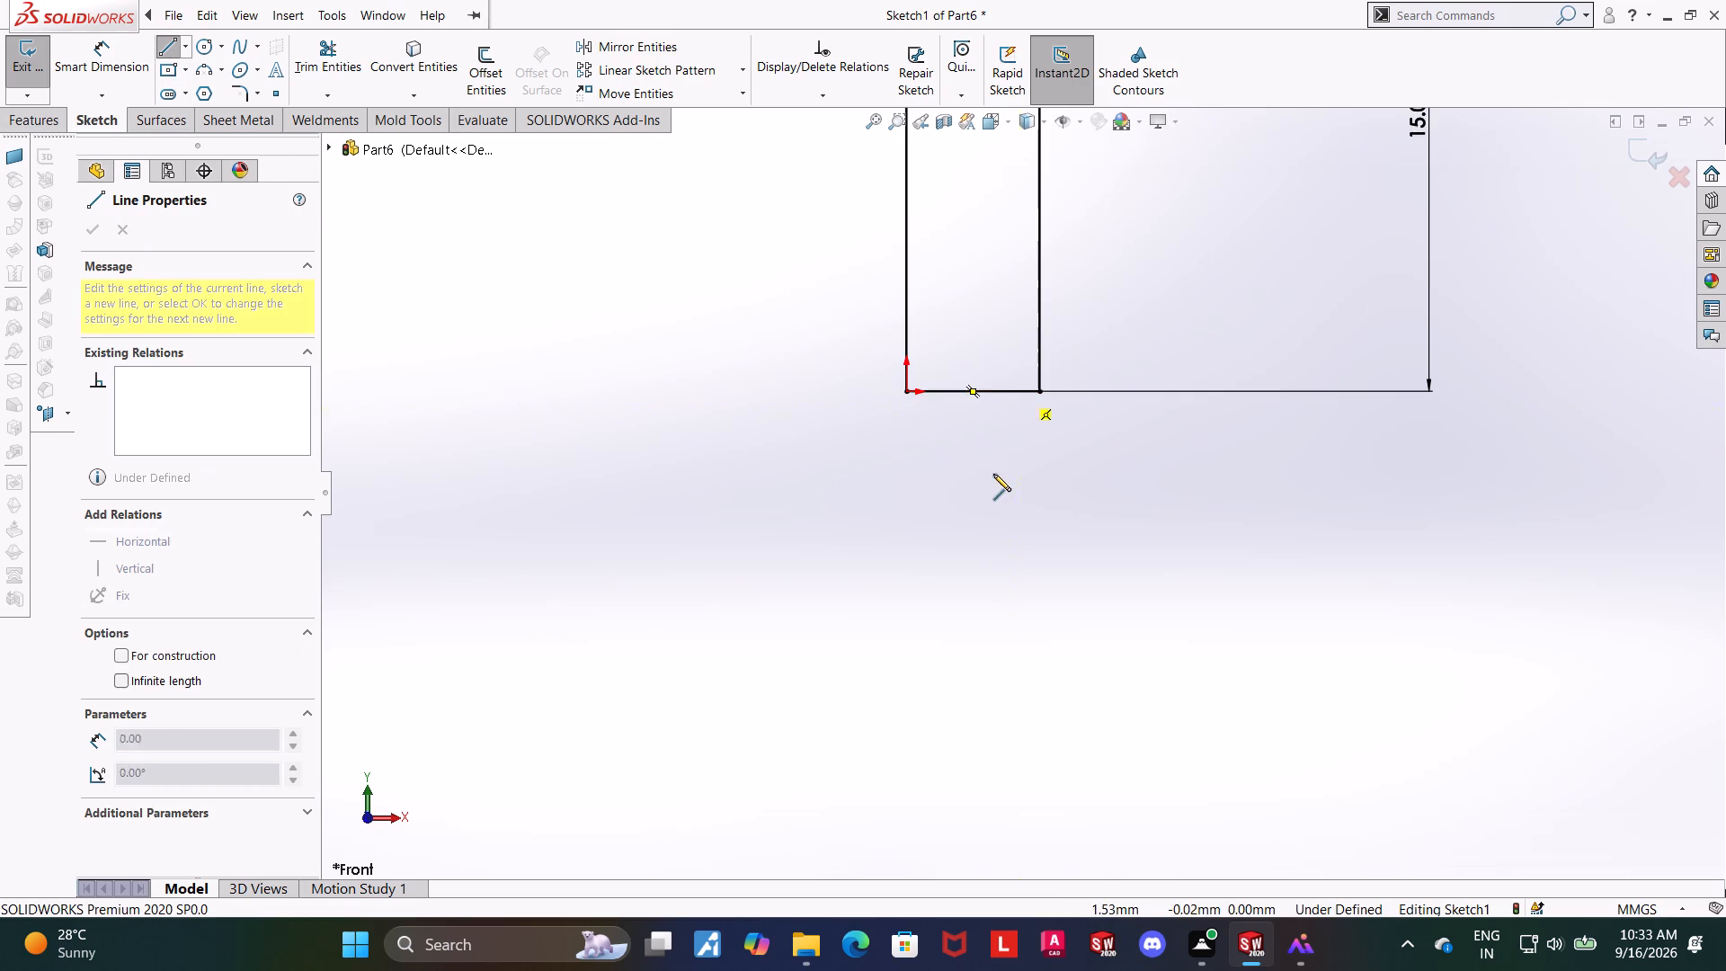
pyautogui.scroll(4, 993, 474)
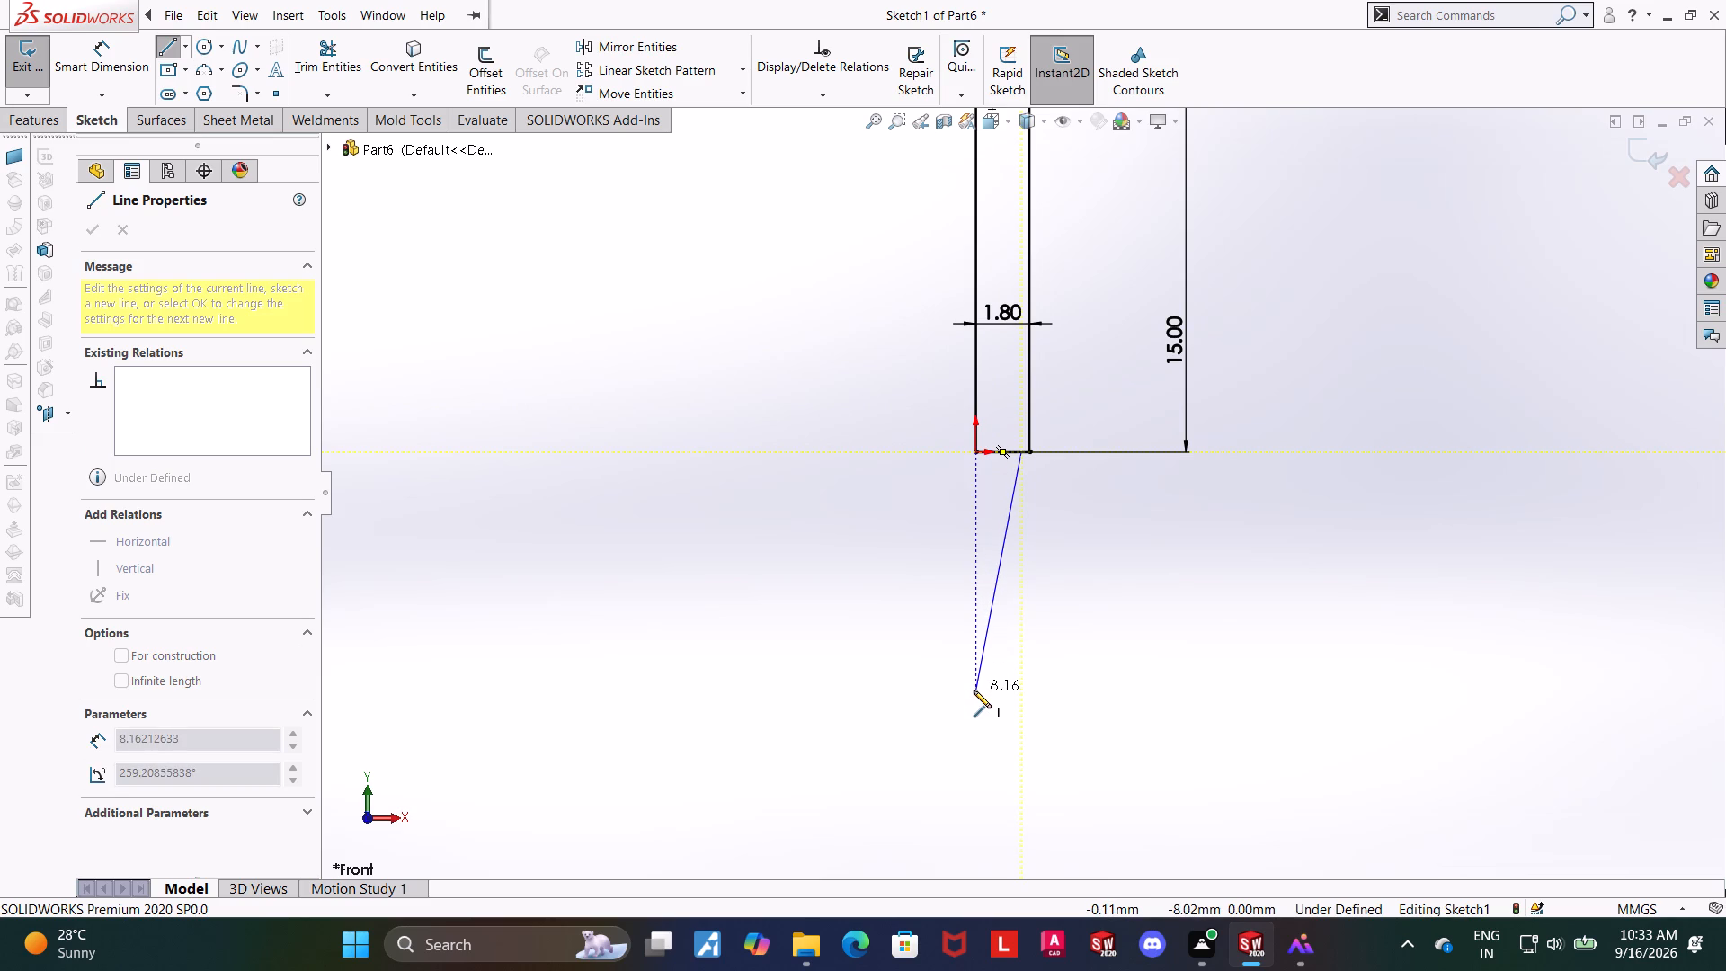
pyautogui.click(974, 690)
pyautogui.click(975, 454)
pyautogui.press('Escape')
pyautogui.press('Escape')
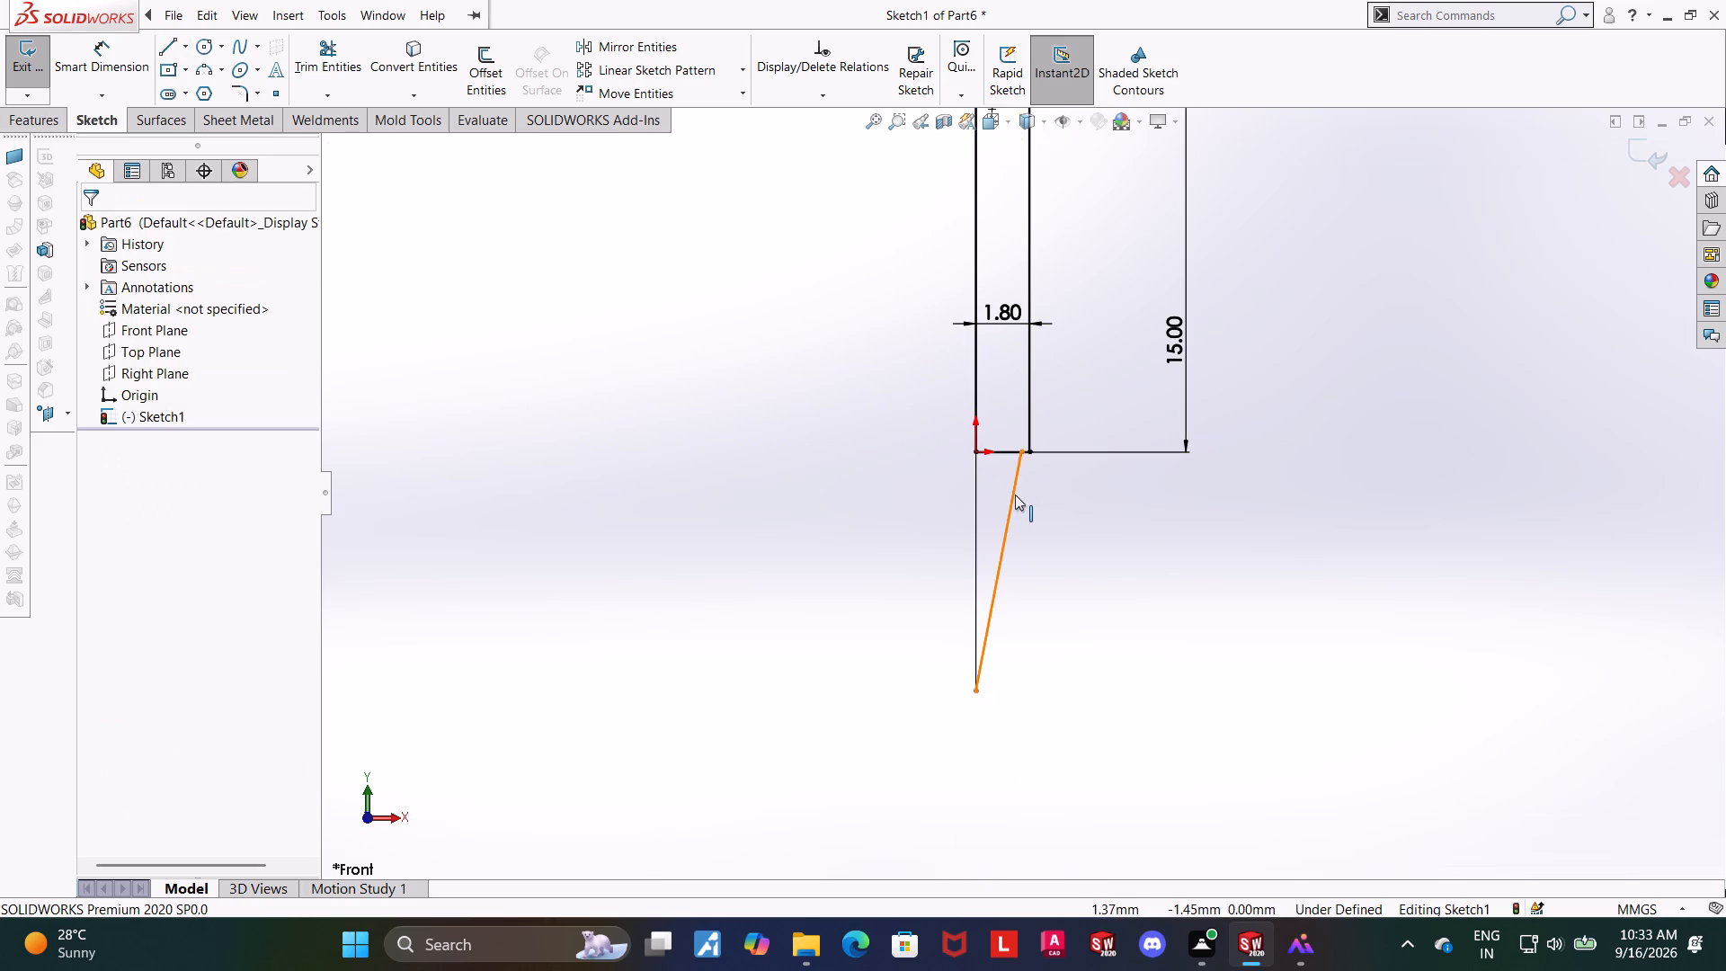
pyautogui.scroll(-7, 1015, 494)
pyautogui.press('Escape')
pyautogui.press('Escape')
# Dimension the overall height from the tapered tip's lowest point to the head arc's end on the centre line as 32 mm.
pyautogui.click(125, 54)
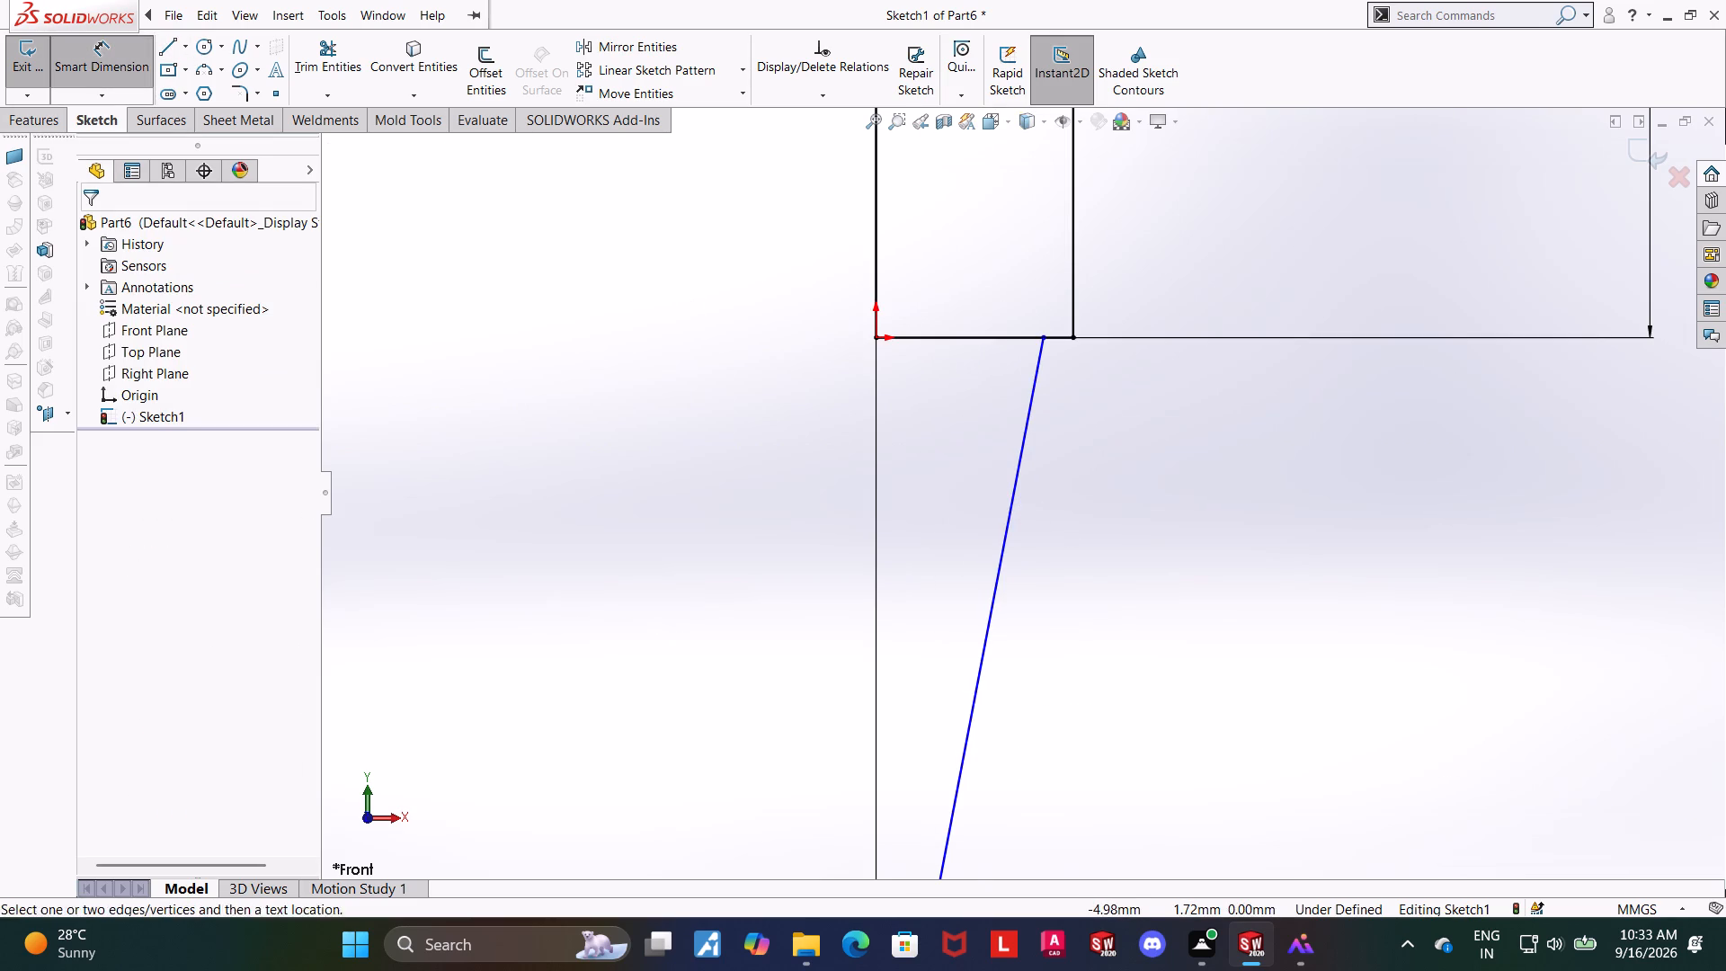
pyautogui.scroll(5, 698, 396)
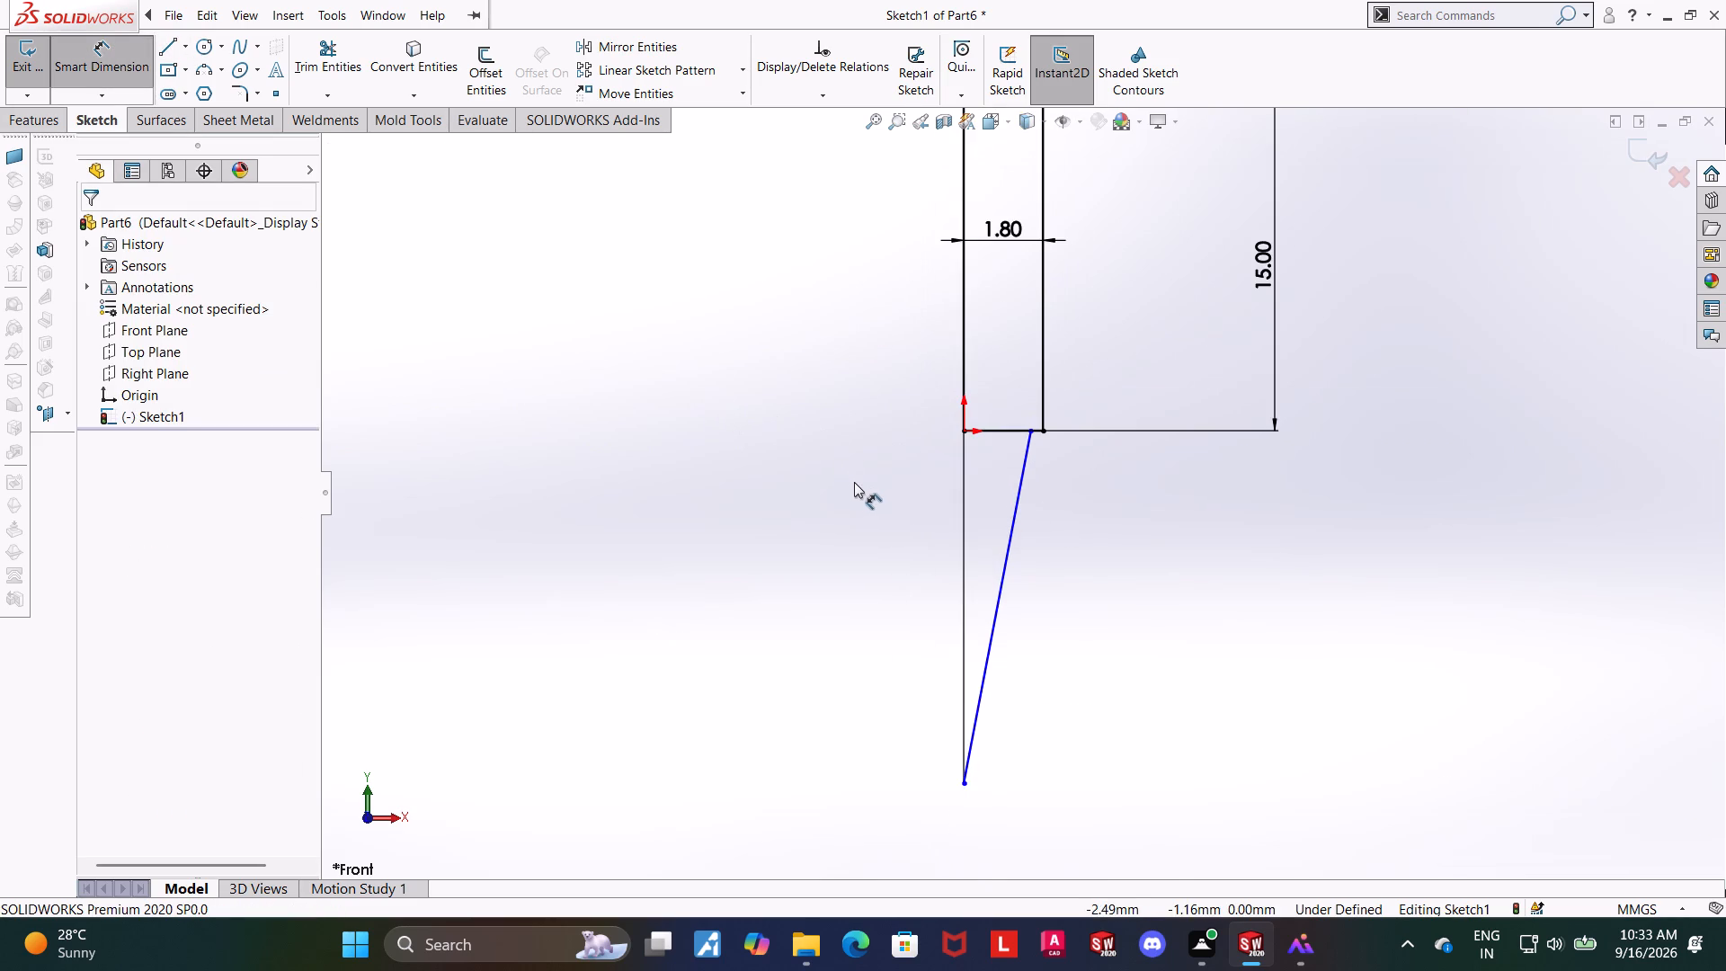
pyautogui.scroll(4, 854, 482)
pyautogui.click(992, 636)
pyautogui.scroll(6, 1065, 637)
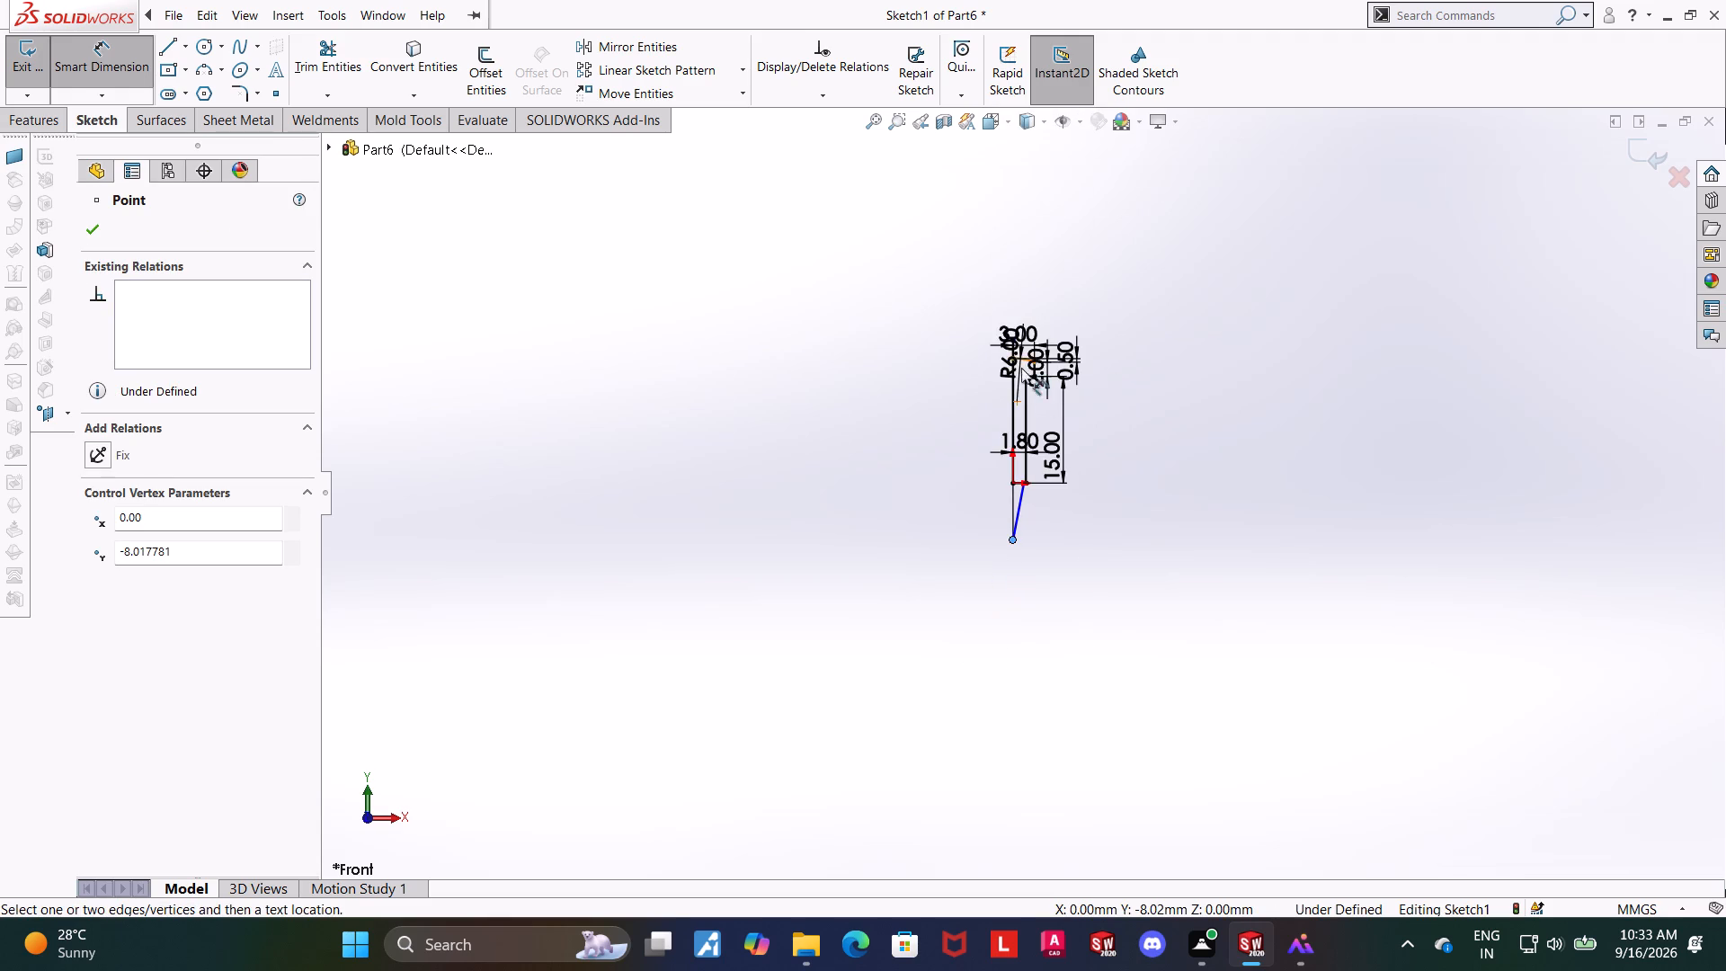
pyautogui.scroll(-7, 1036, 380)
pyautogui.click(941, 376)
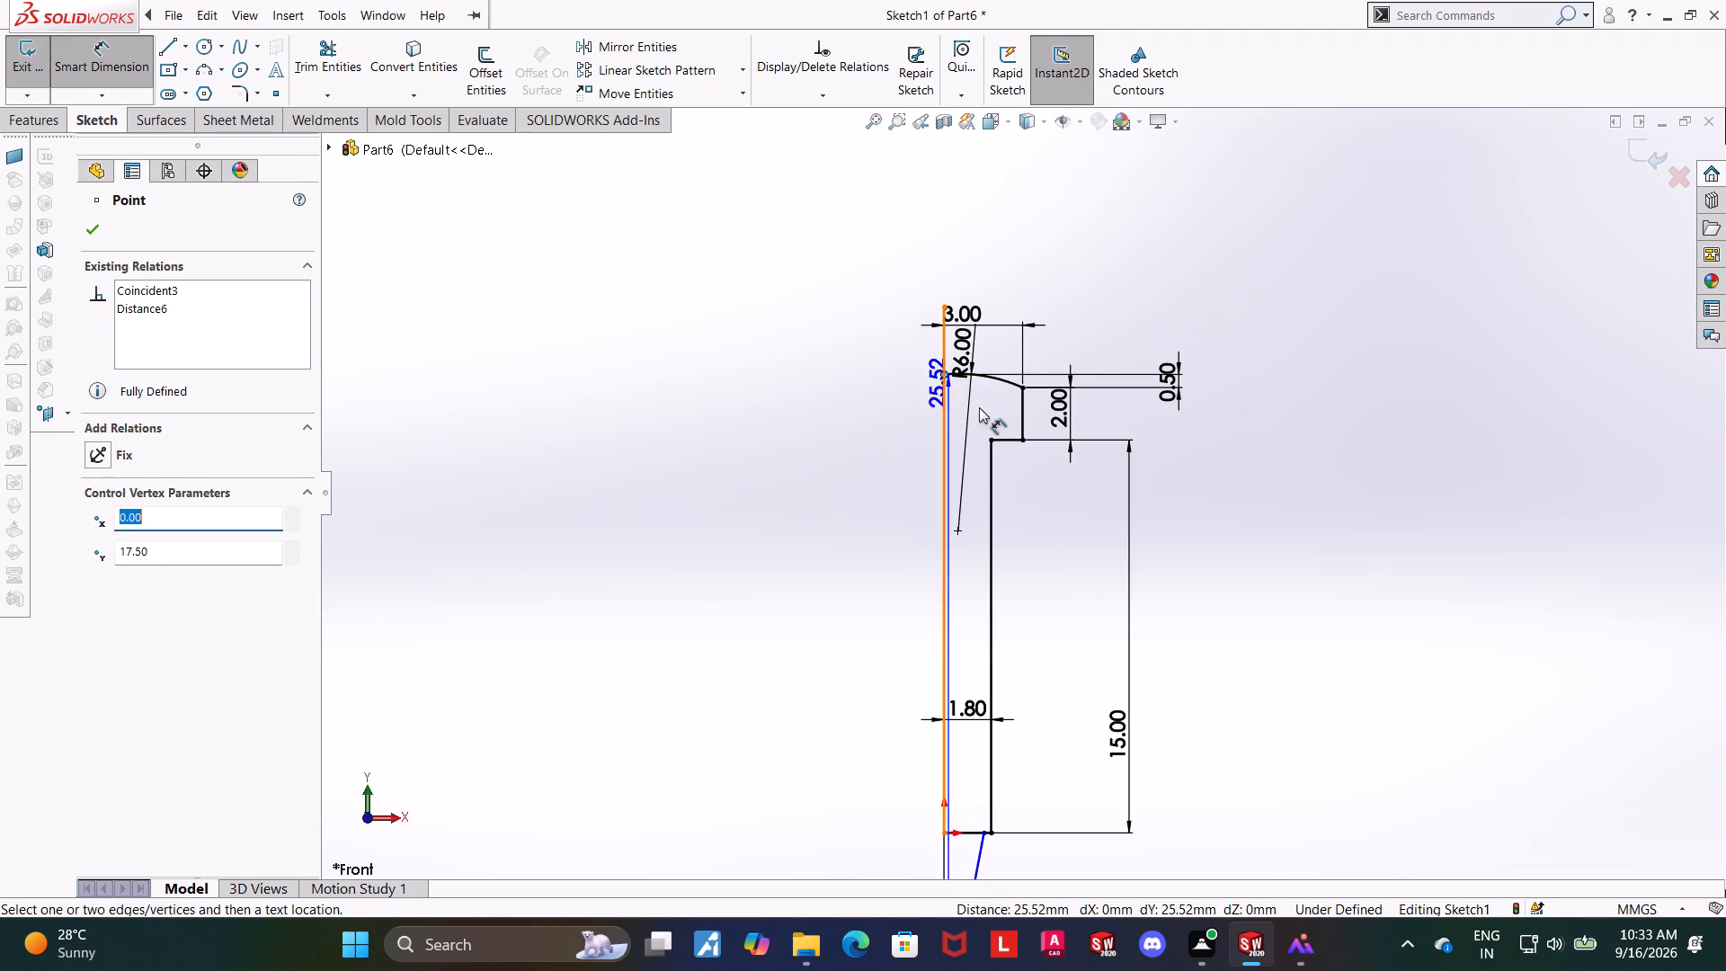
pyautogui.click(1275, 552)
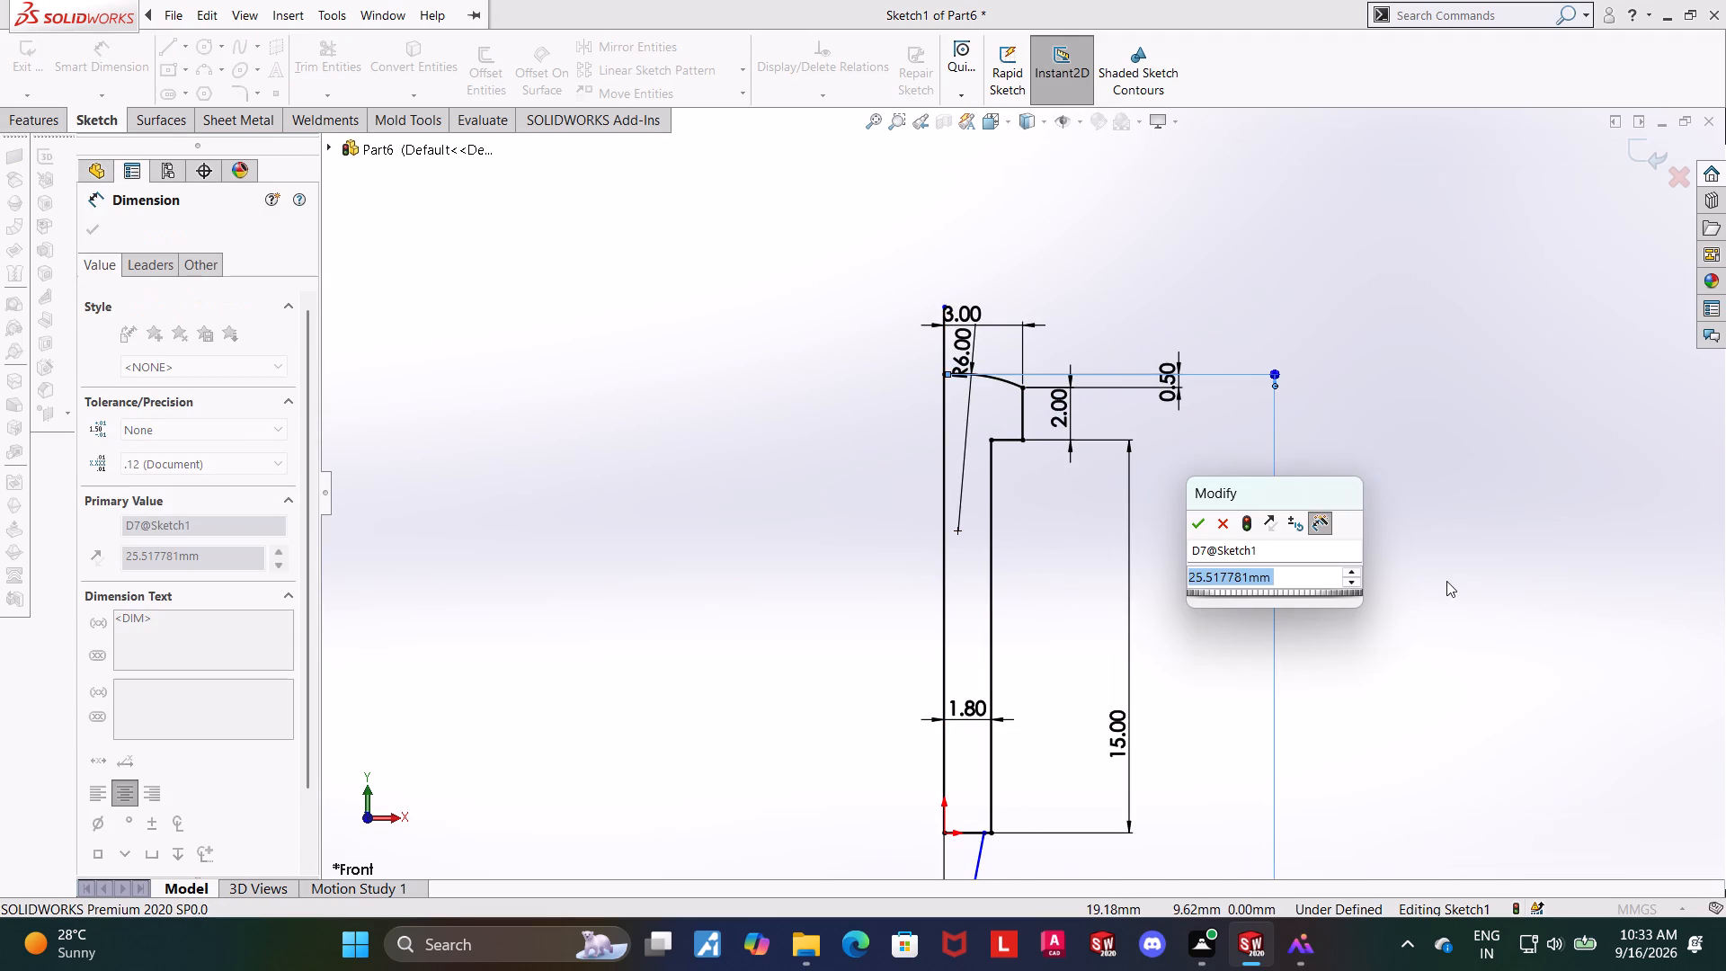
pyautogui.write('32')
pyautogui.press('Return')
pyautogui.press('Escape')
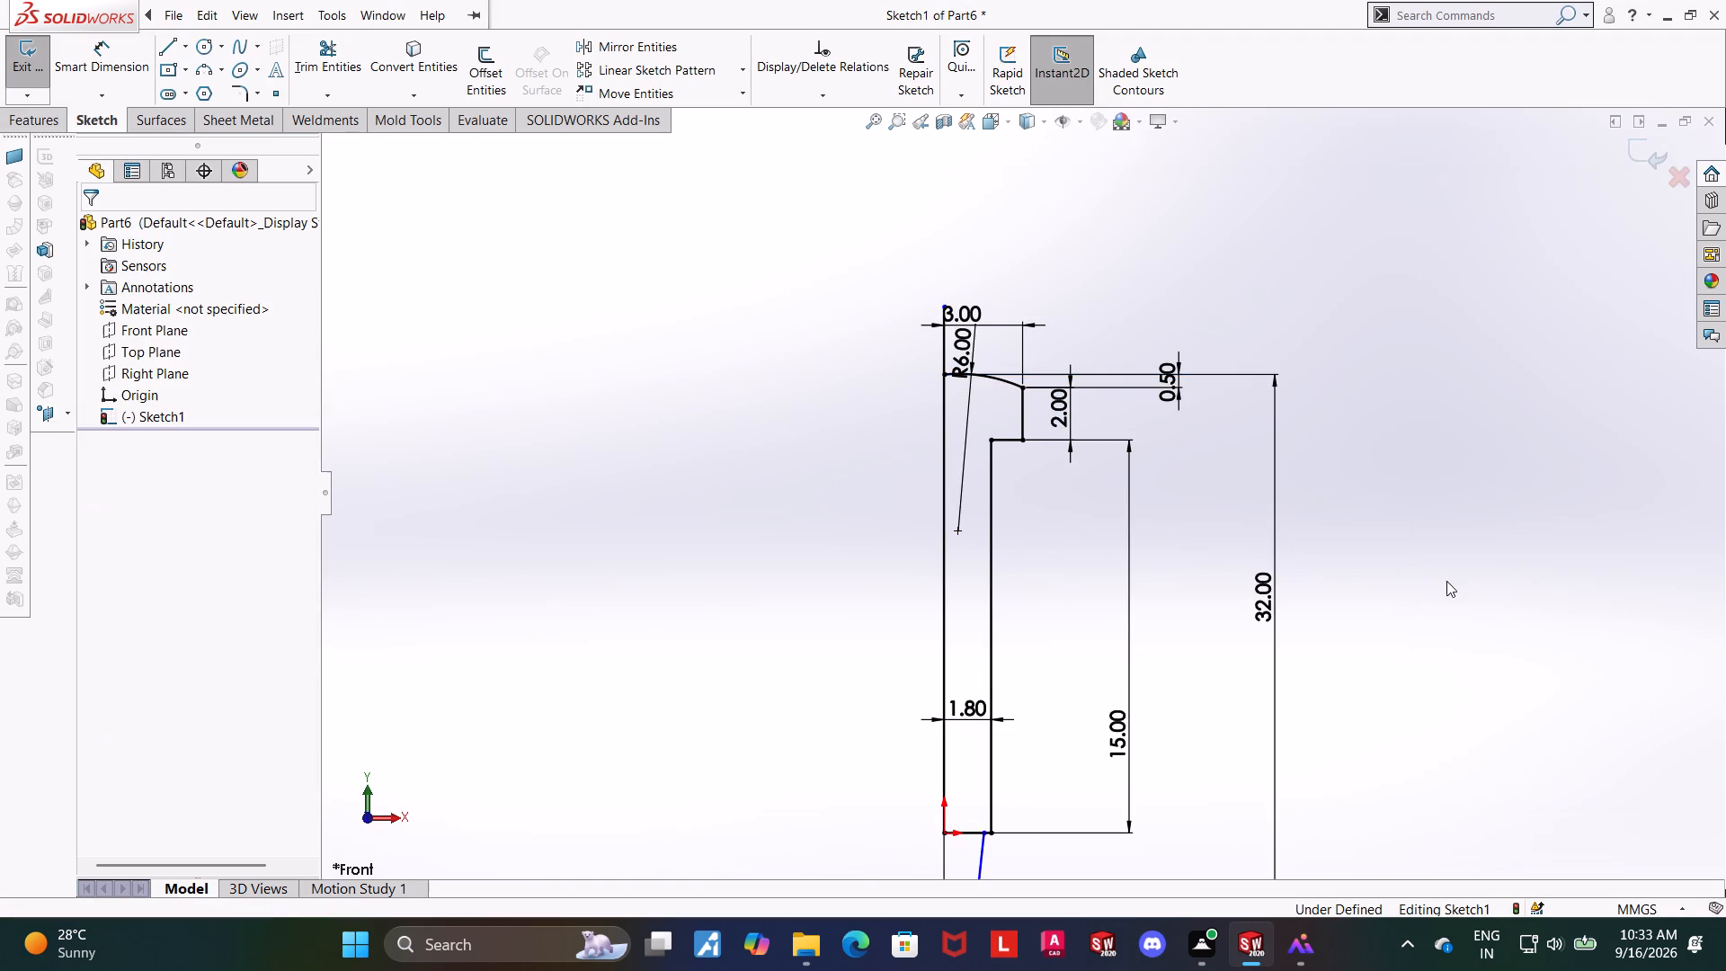
pyautogui.scroll(7, 1469, 558)
pyautogui.scroll(-4, 1065, 669)
pyautogui.press('Escape')
pyautogui.scroll(-5, 965, 435)
pyautogui.press('Escape')
pyautogui.press('Escape')
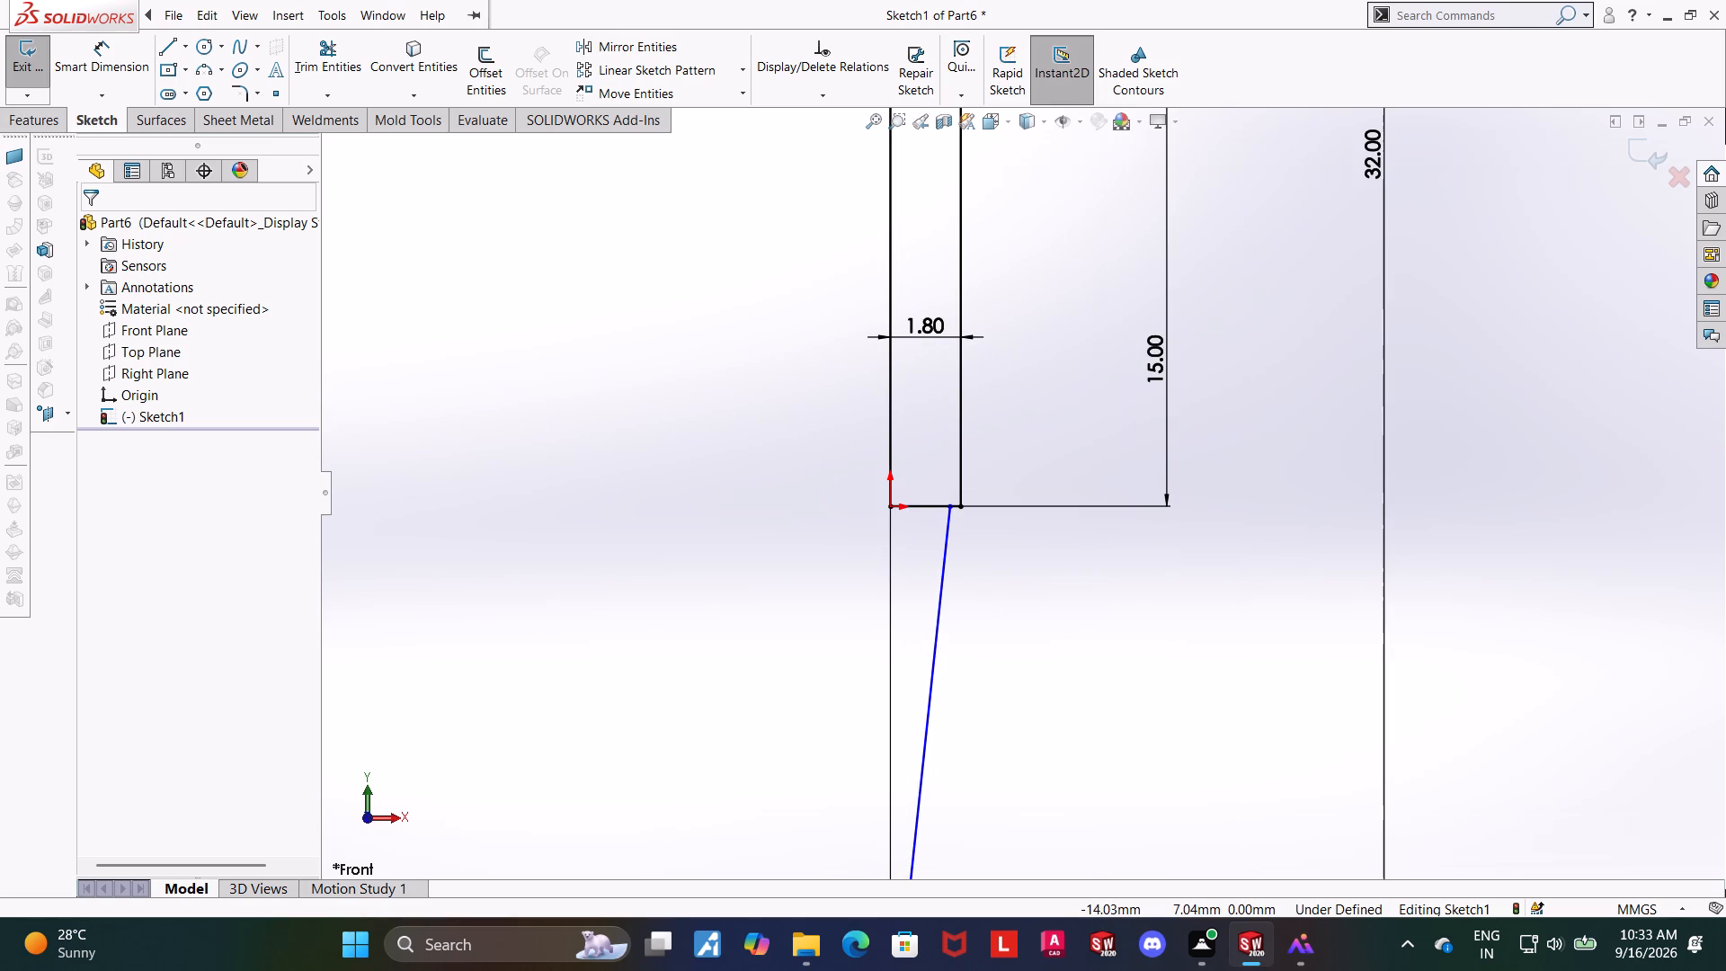
# Dimension the horizontal distance from the origin to the slanted line's upper end as 1.5 mm.
pyautogui.click(112, 62)
pyautogui.scroll(-4, 1040, 510)
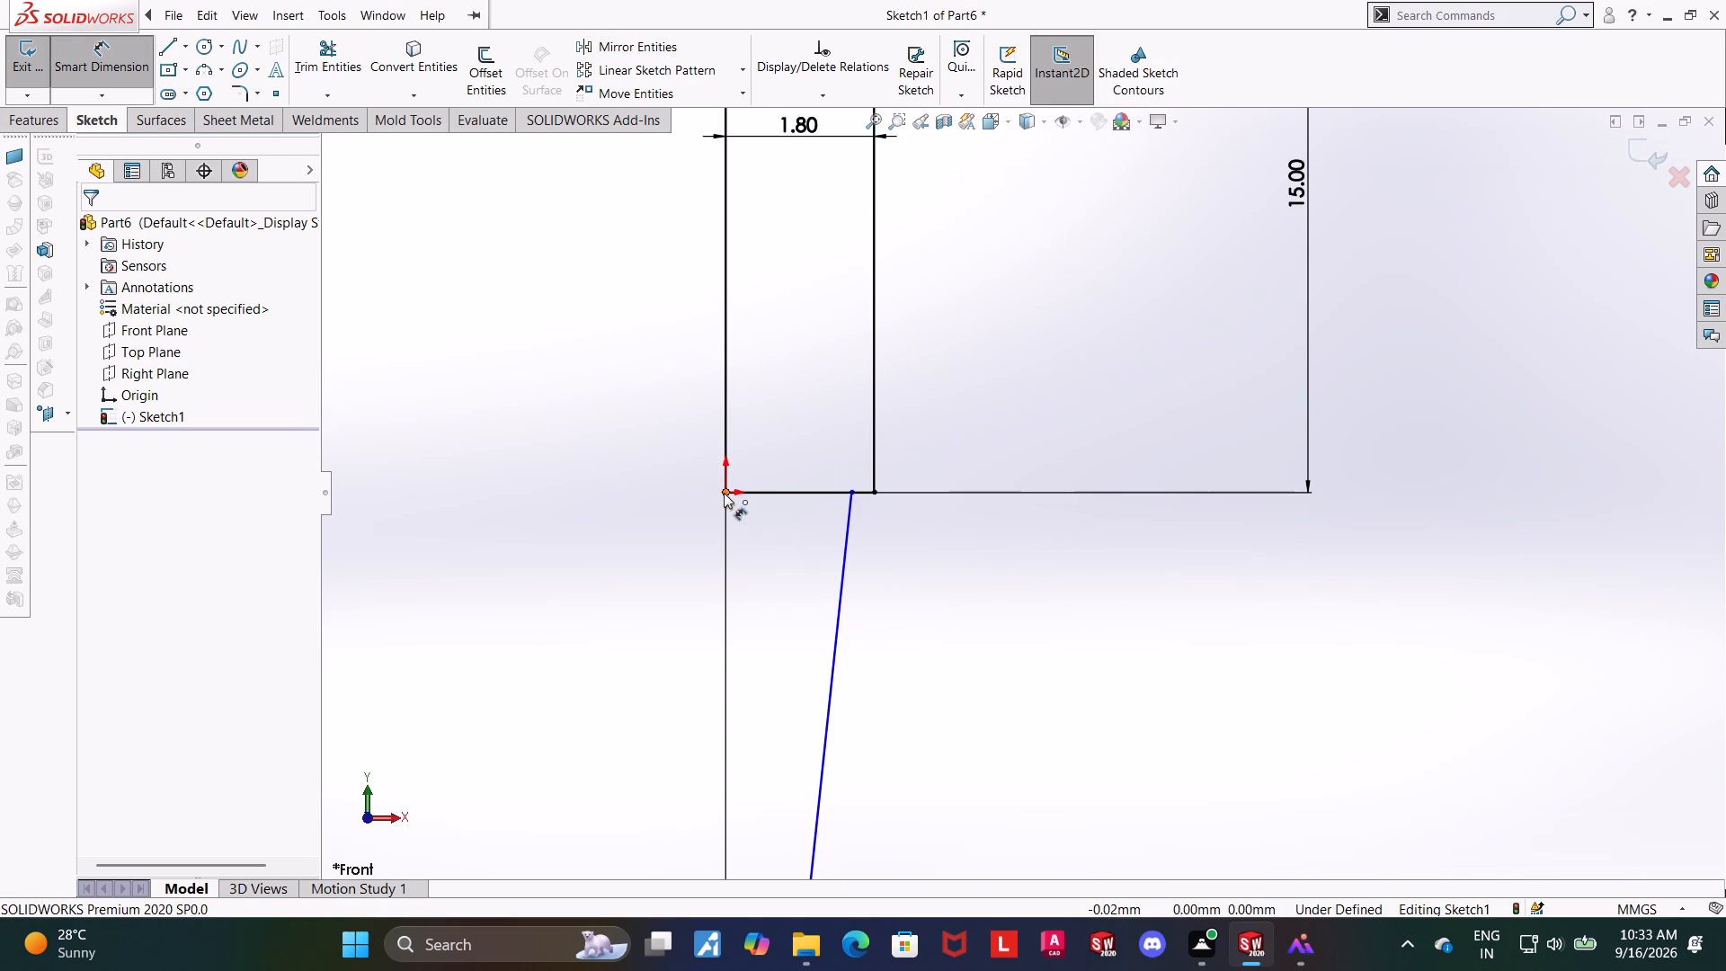
pyautogui.click(724, 493)
pyautogui.moveTo(851, 491); pyautogui.dragTo(842, 486)
pyautogui.click(788, 454)
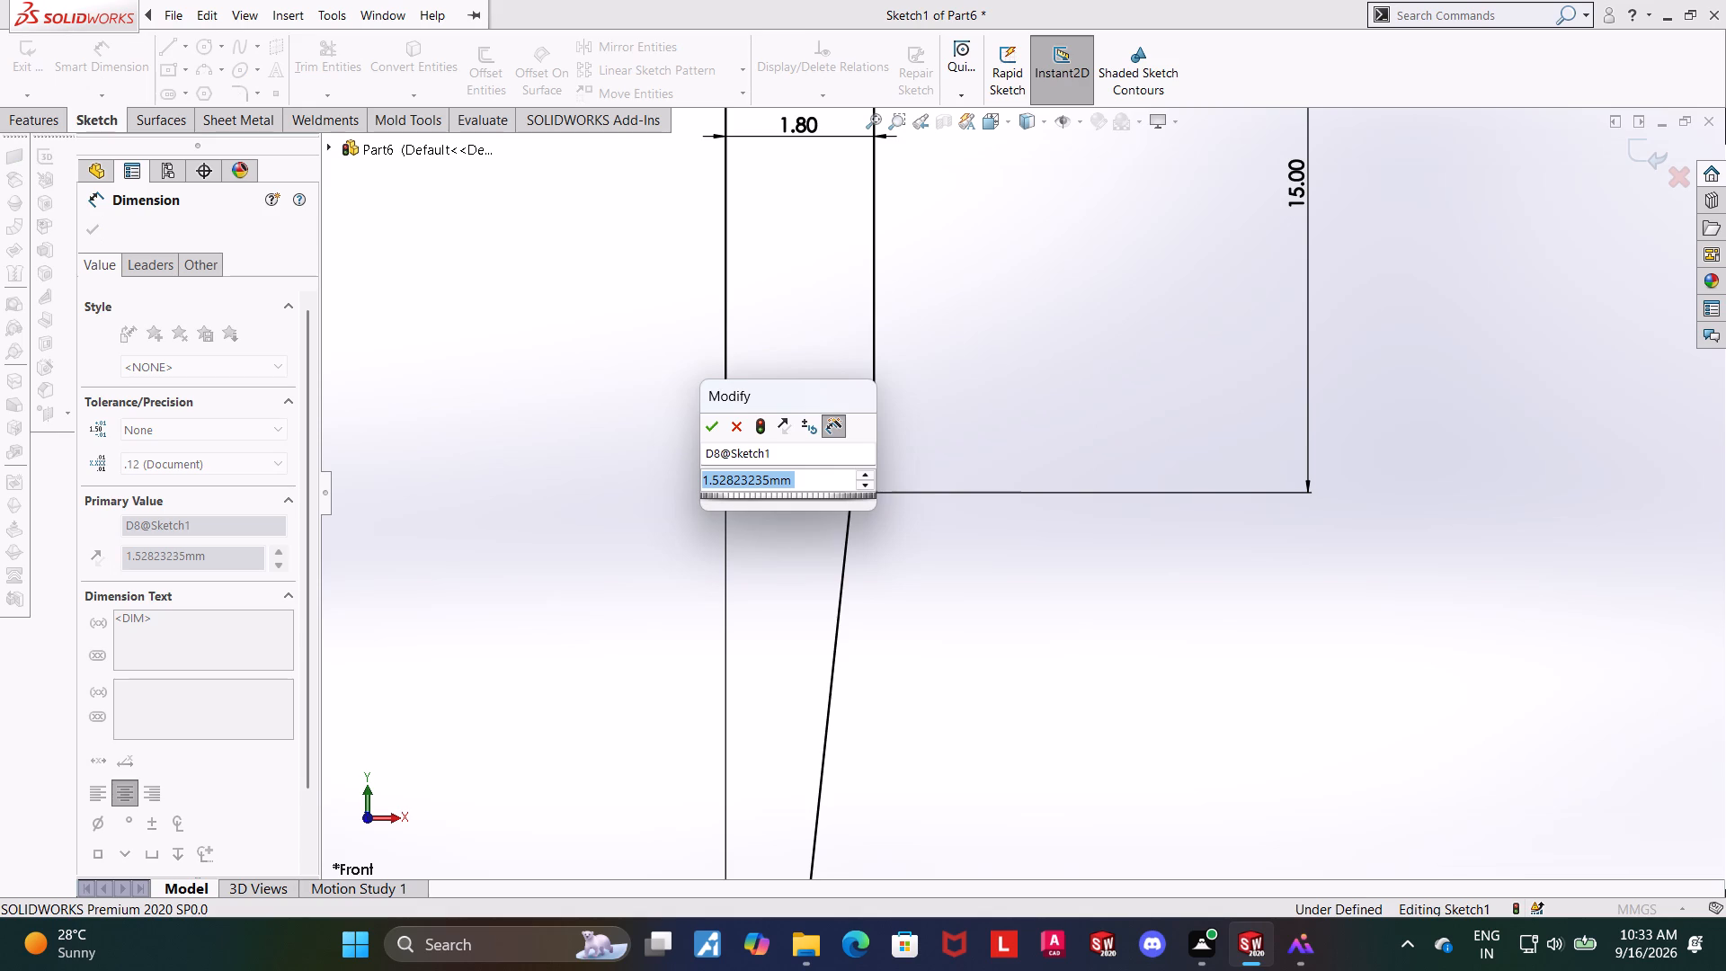
pyautogui.write('1.5')
pyautogui.press('Return')
pyautogui.press('Escape')
pyautogui.press('Escape')
pyautogui.press('Escape')
pyautogui.scroll(4, 828, 490)
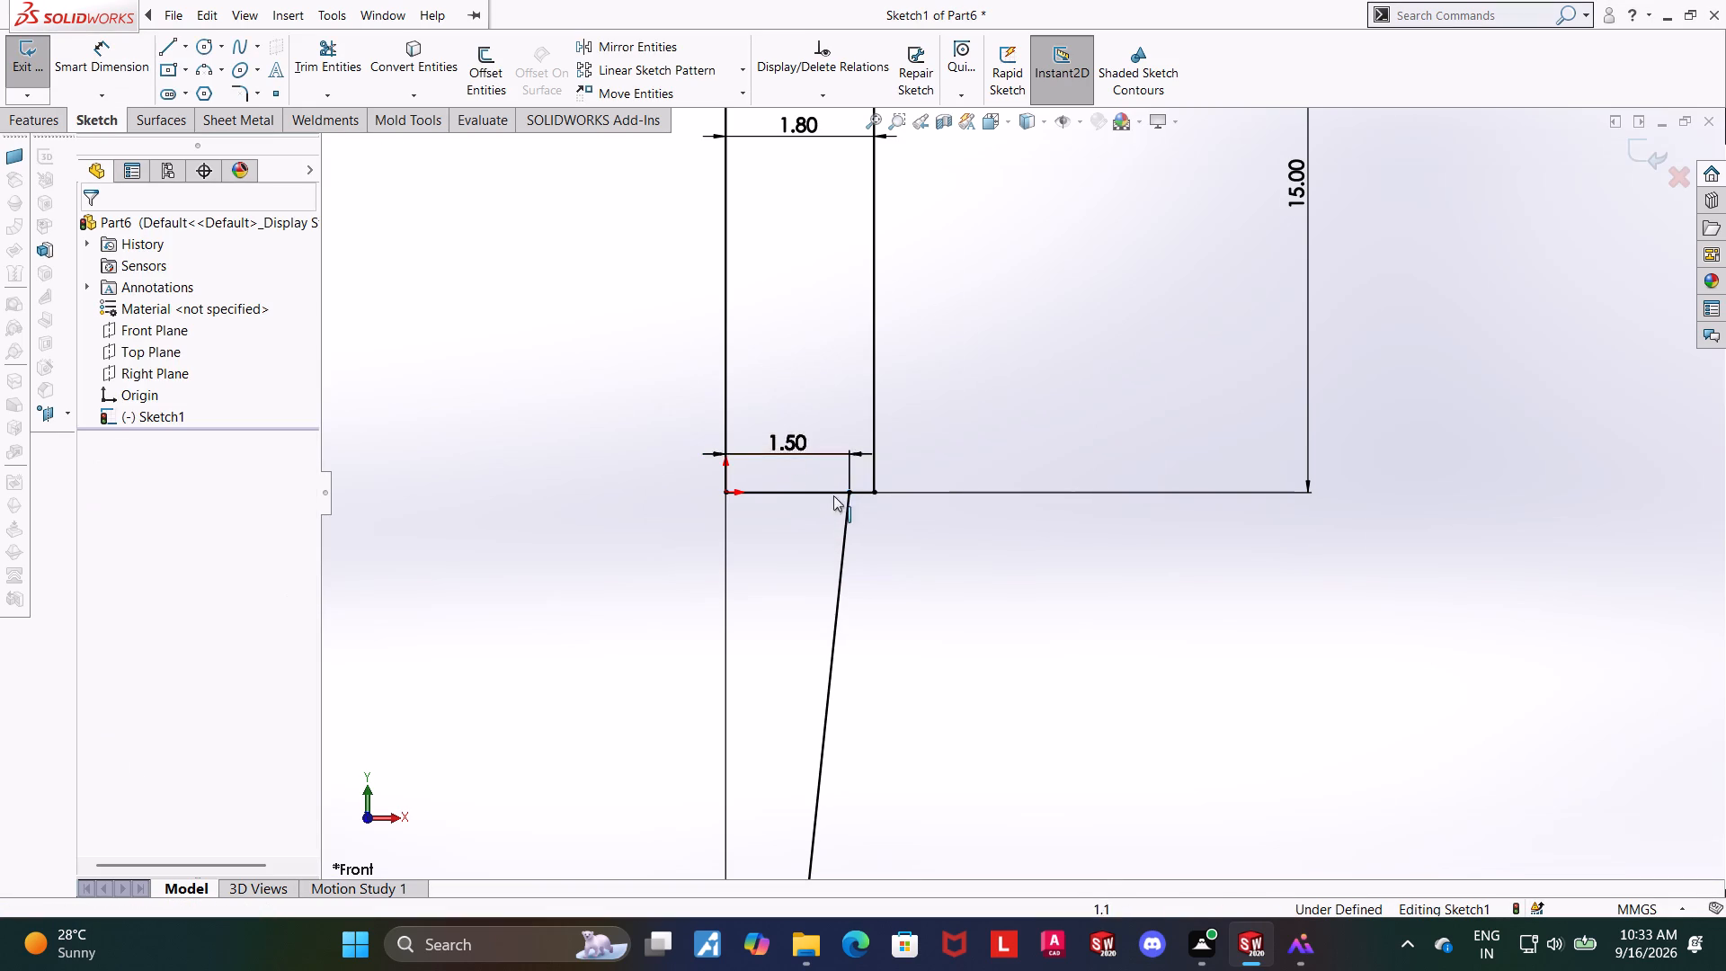
# Sketch a vertical construction line about 12.14 mm long downward from the slanted line's upper end.
pyautogui.scroll(4, 833, 495)
pyautogui.click(189, 45)
pyautogui.click(188, 83)
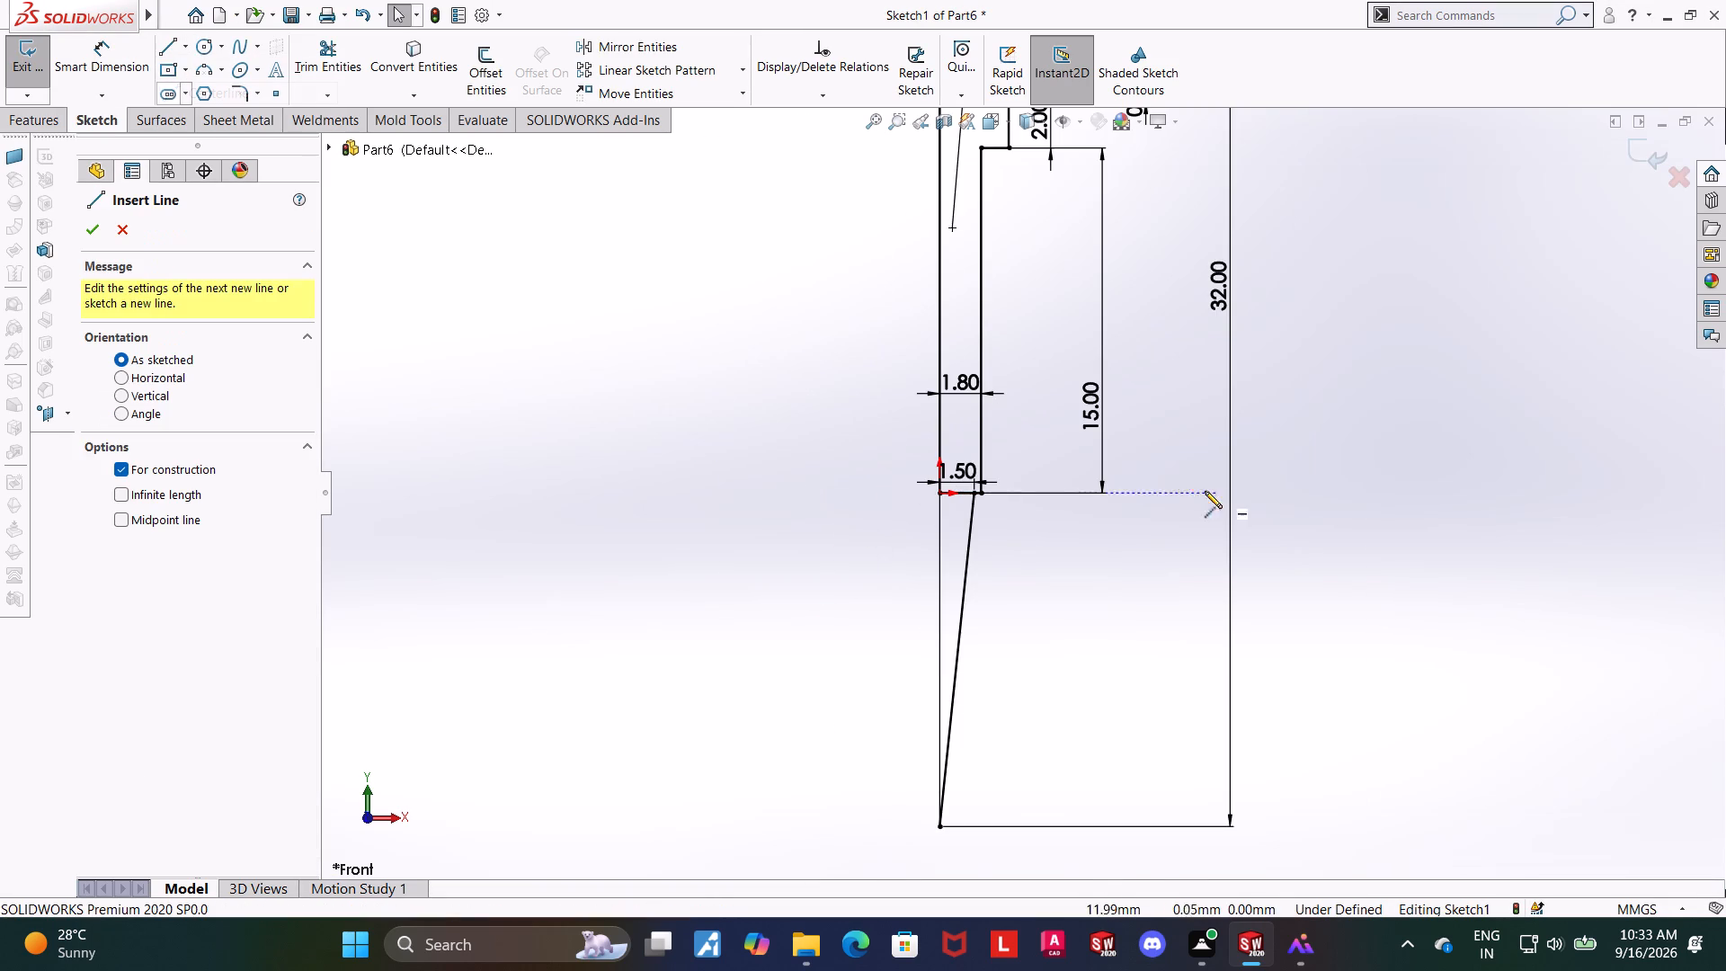
pyautogui.click(974, 494)
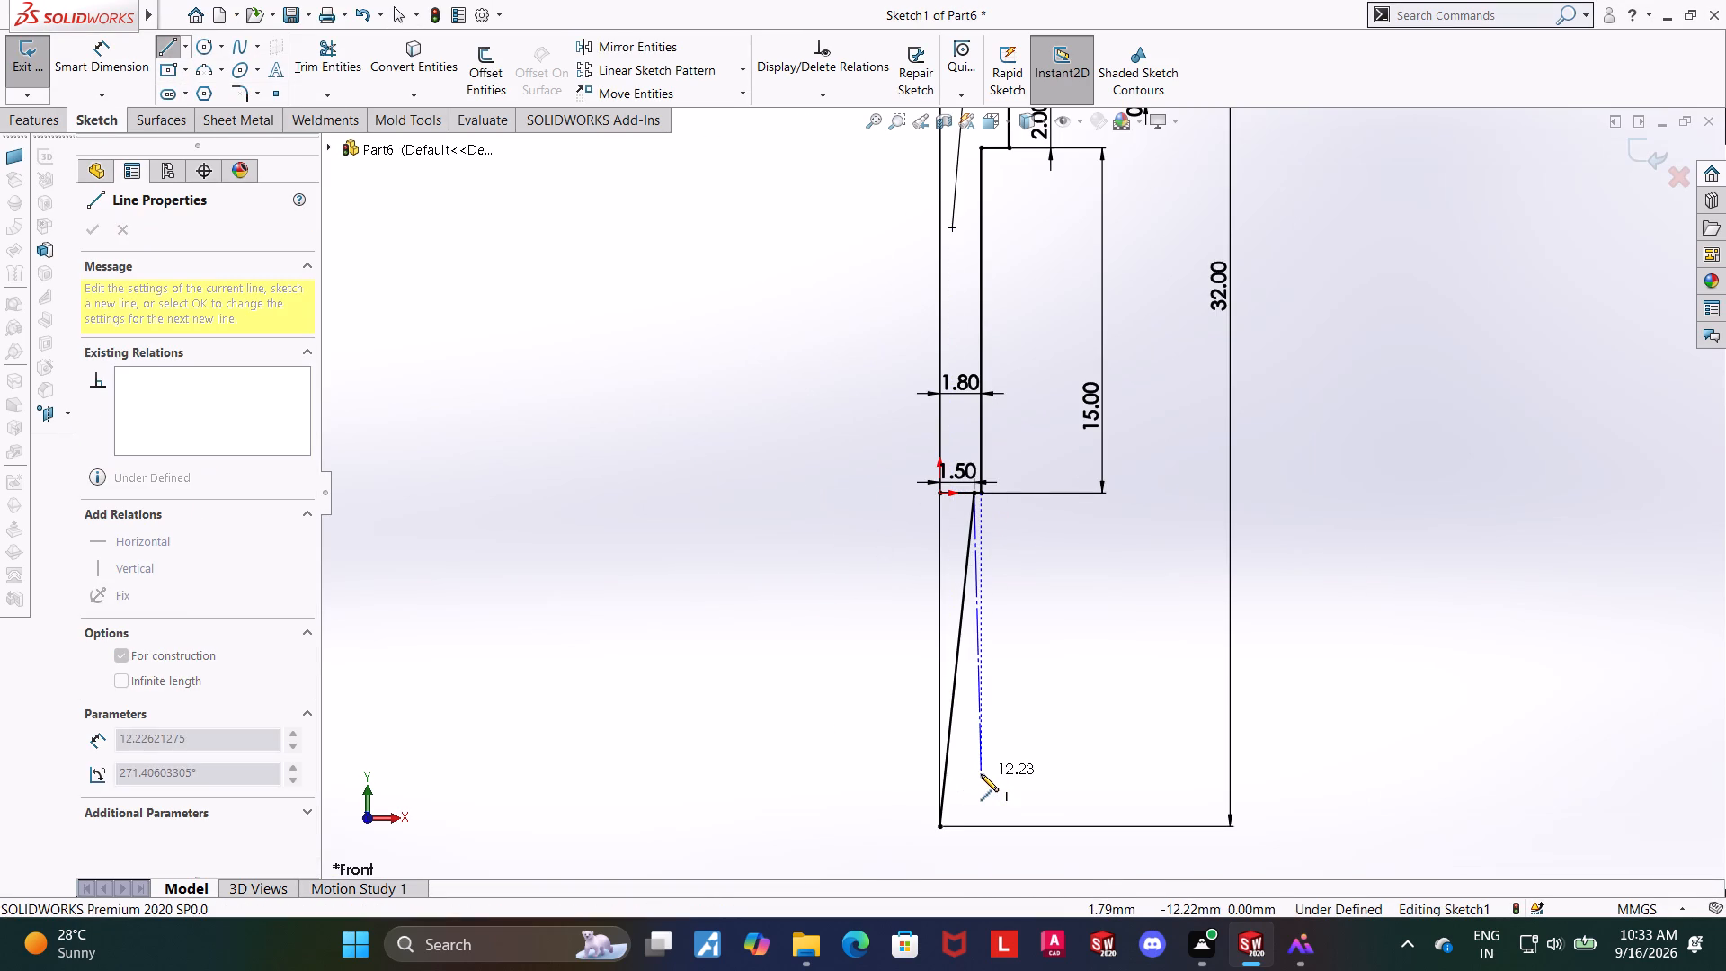
pyautogui.click(976, 772)
pyautogui.press('Escape')
pyautogui.press('Escape')
pyautogui.press('Escape')
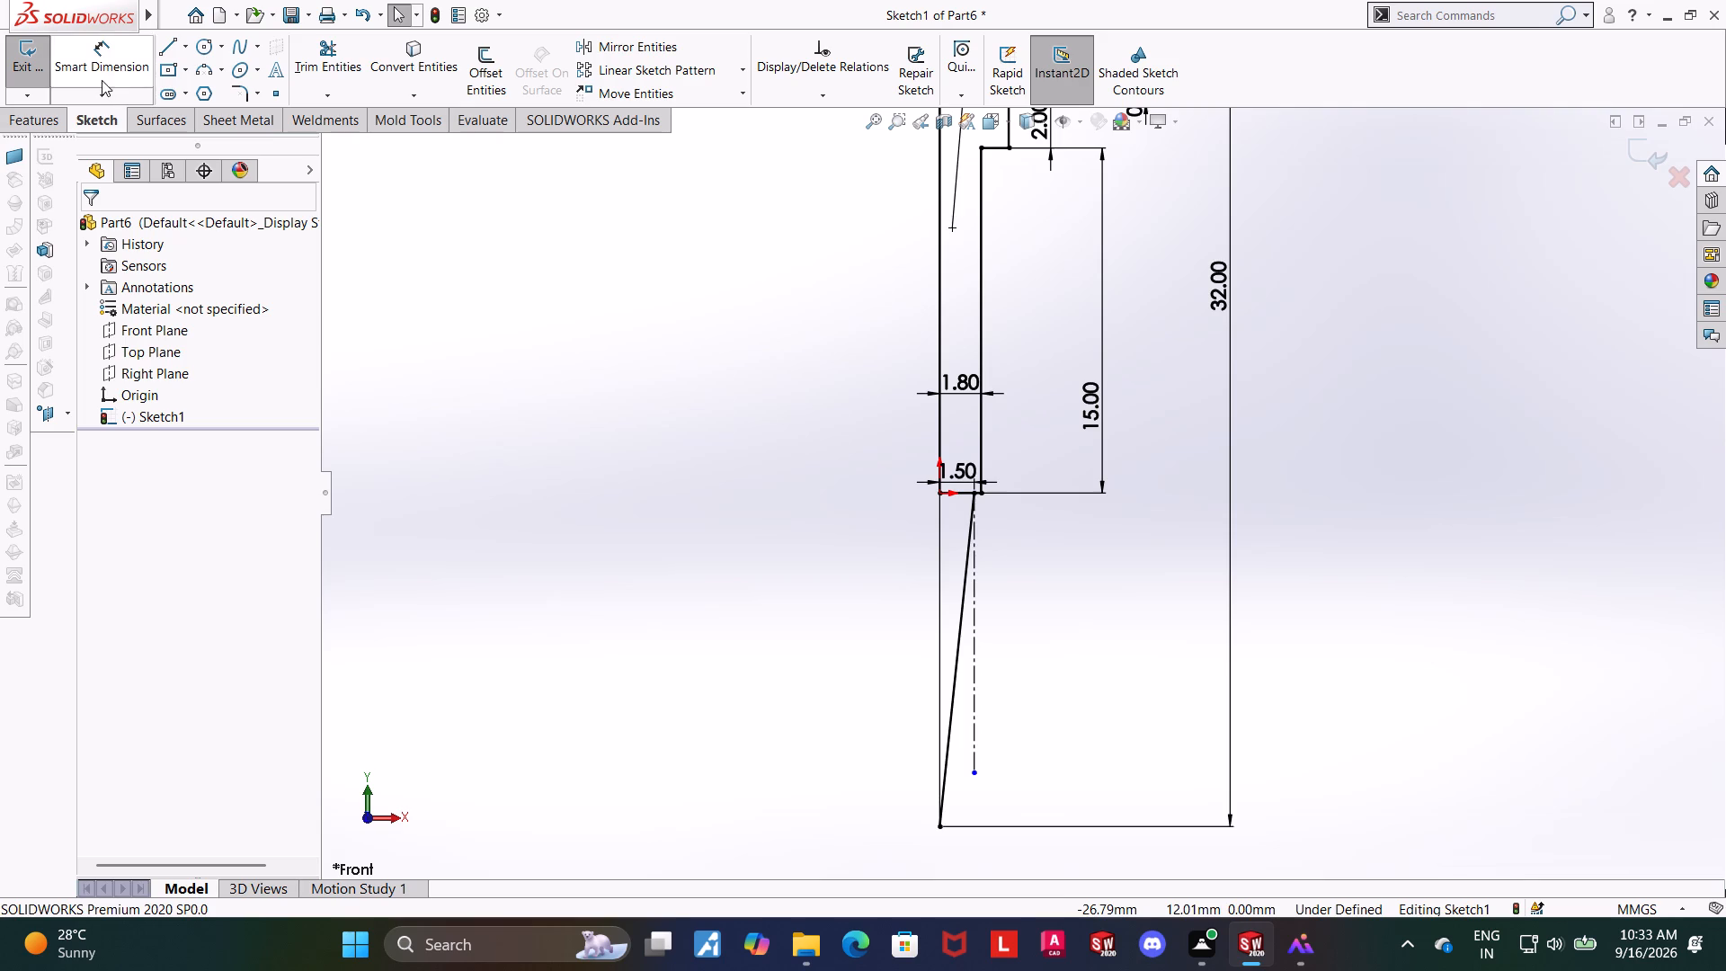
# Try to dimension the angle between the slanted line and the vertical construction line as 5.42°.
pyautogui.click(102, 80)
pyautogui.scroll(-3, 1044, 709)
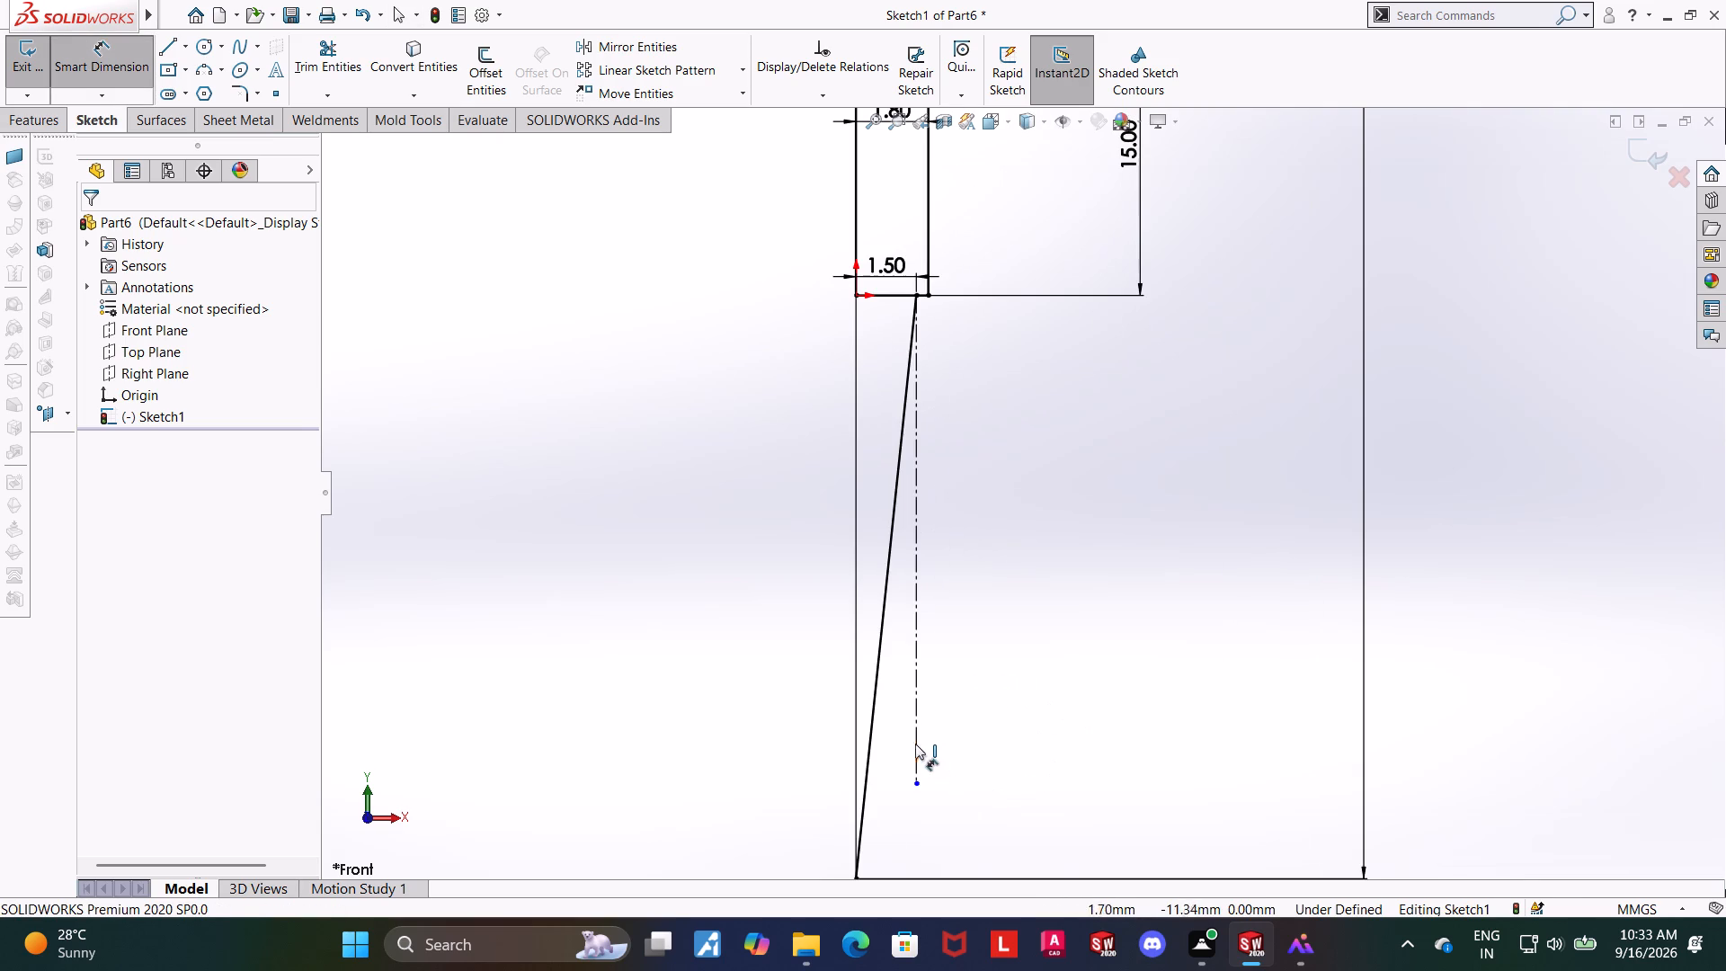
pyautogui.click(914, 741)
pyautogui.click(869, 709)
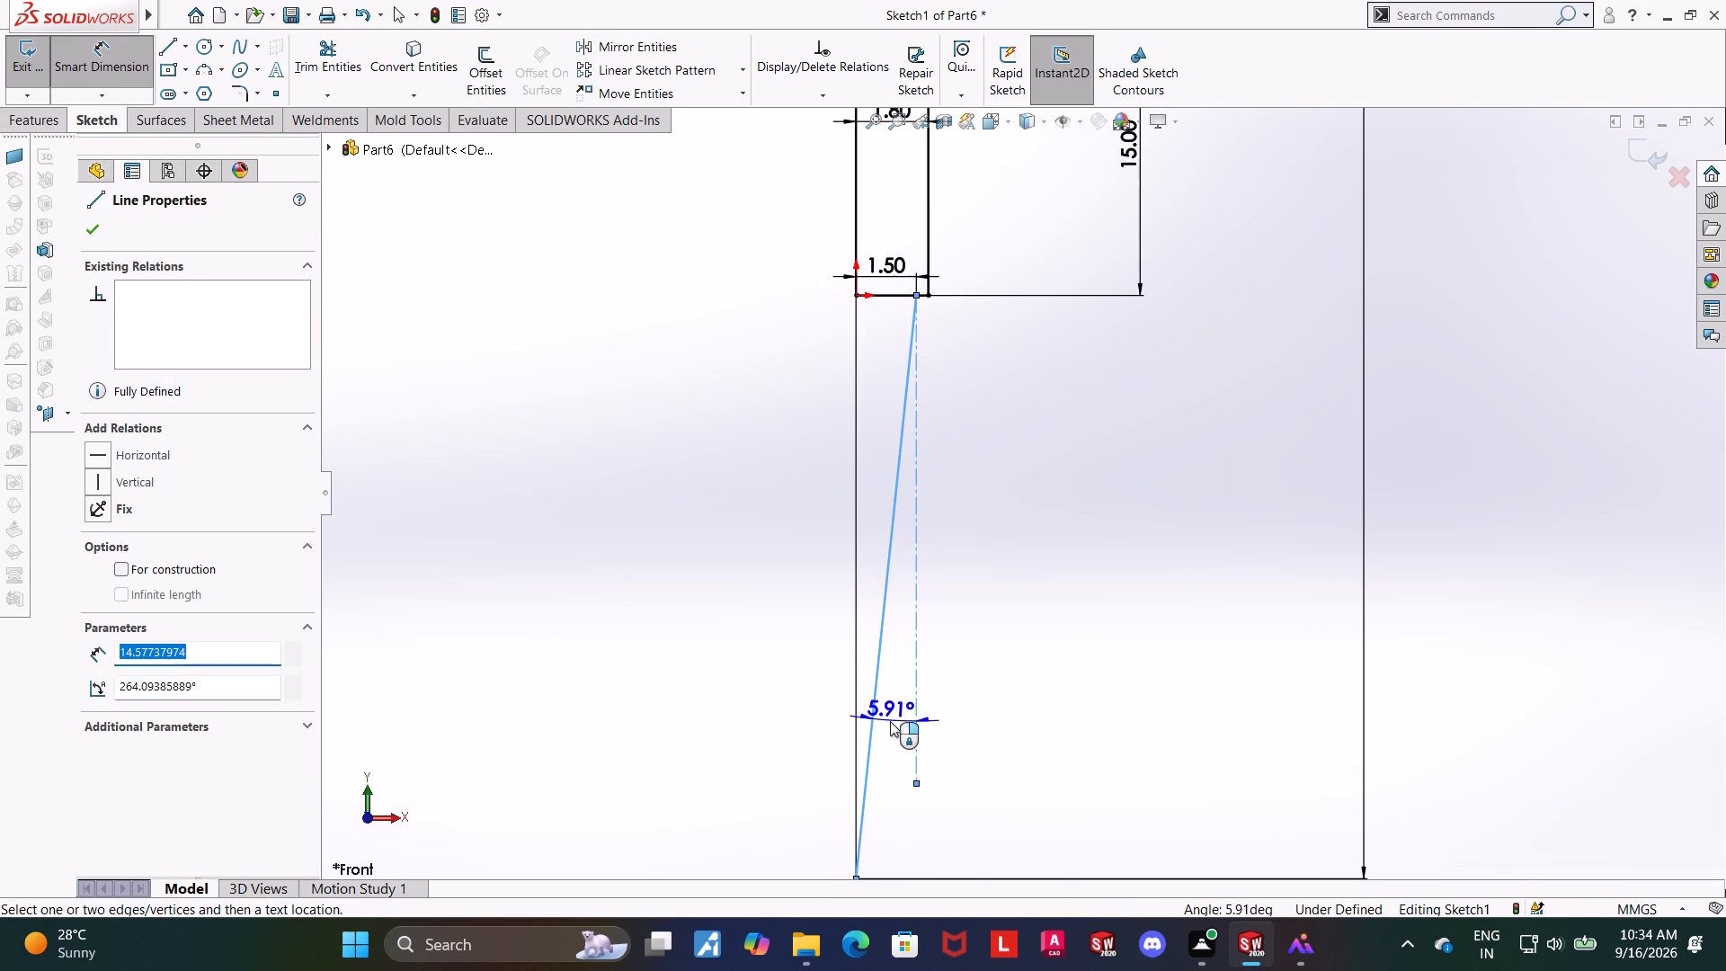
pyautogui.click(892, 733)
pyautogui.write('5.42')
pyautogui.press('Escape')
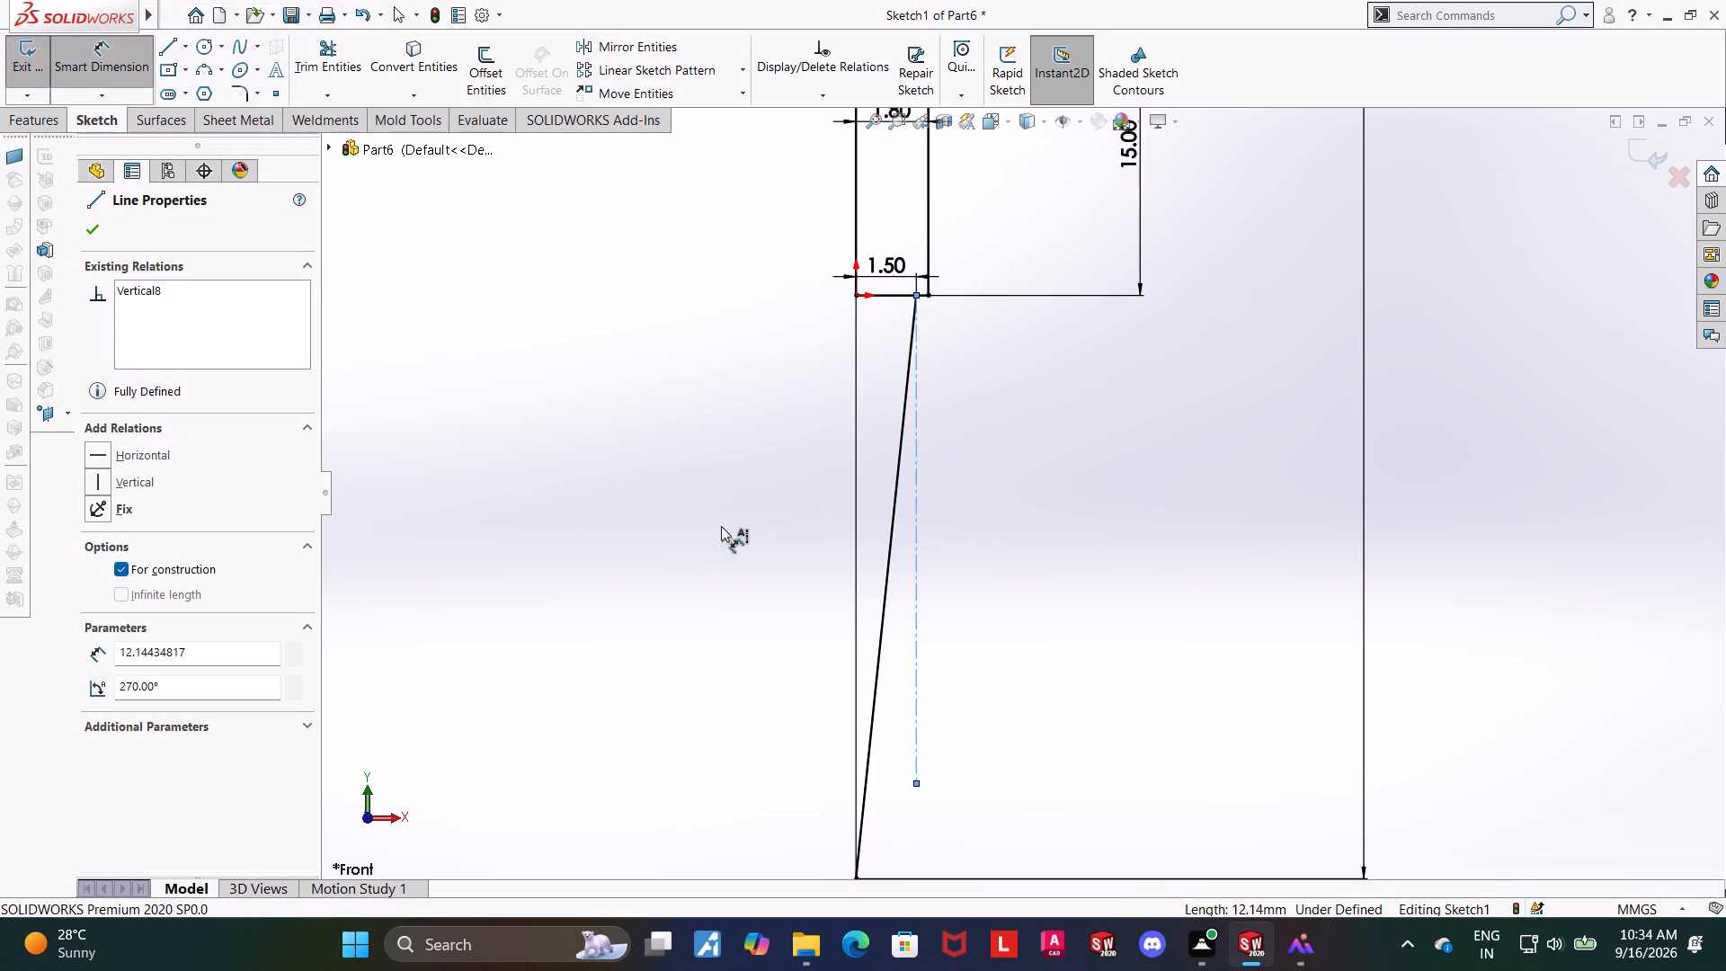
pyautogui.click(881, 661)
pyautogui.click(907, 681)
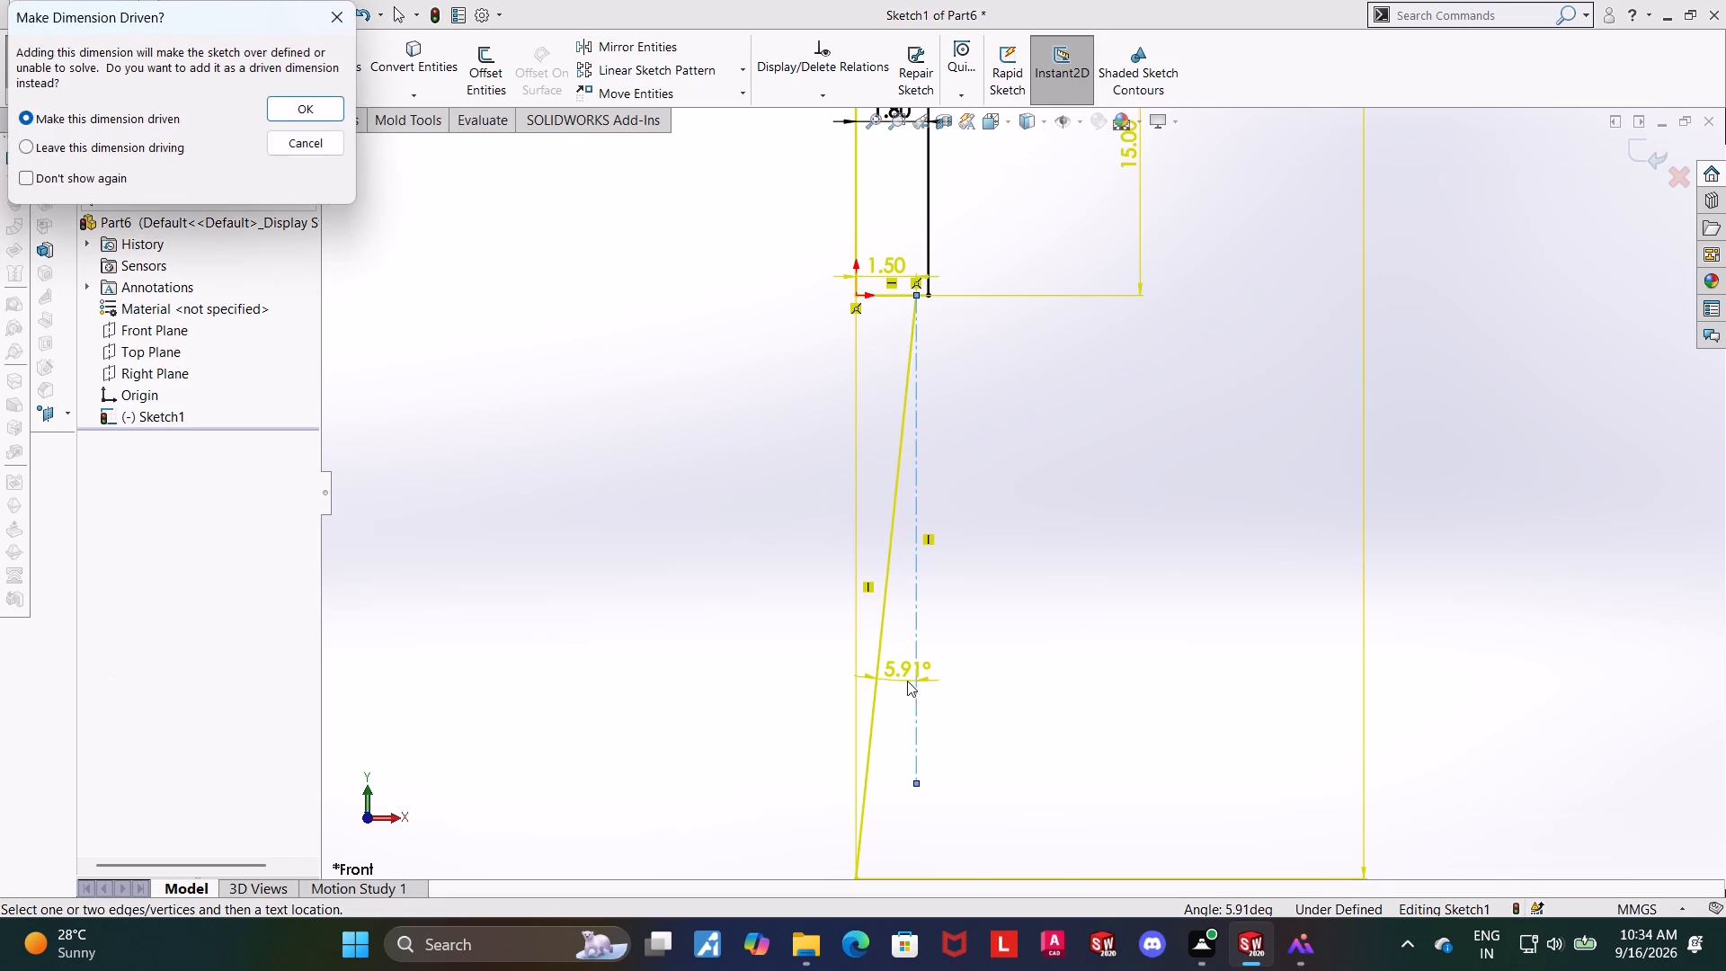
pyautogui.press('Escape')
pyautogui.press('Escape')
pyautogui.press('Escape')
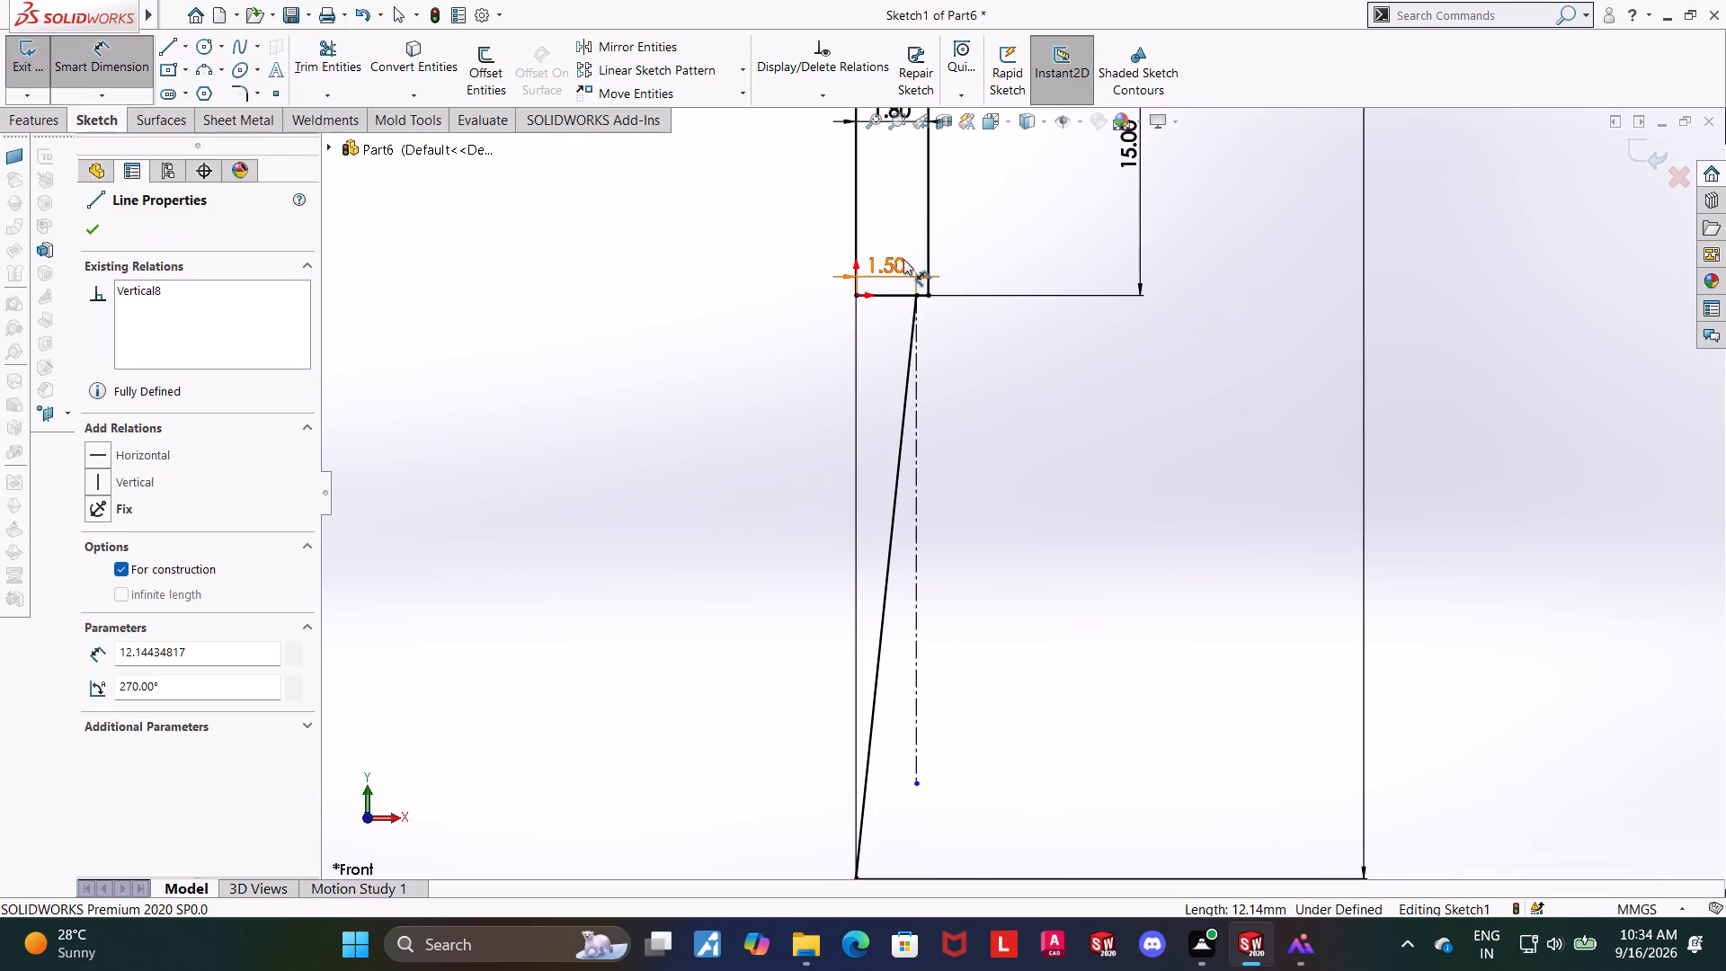
# Delete the 1.50 mm horizontal dimension between the origin and the slanted line's upper end.
pyautogui.rightClick(894, 265)
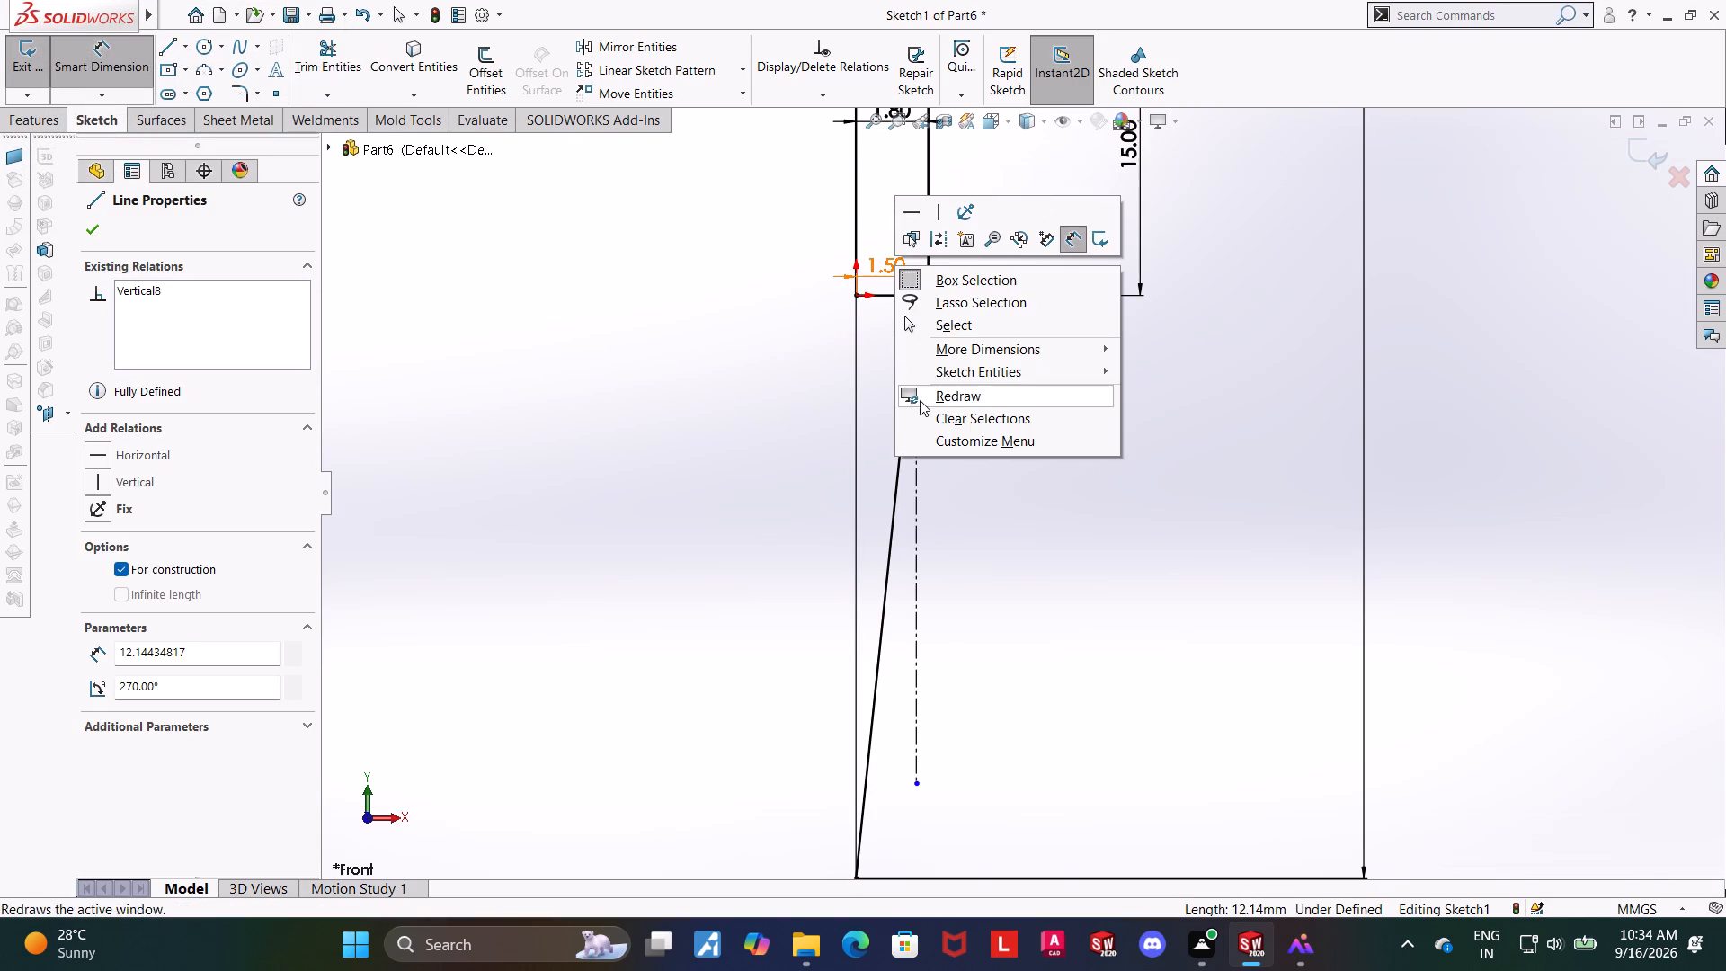
pyautogui.press('Escape')
pyautogui.press('Escape')
pyautogui.rightClick(885, 272)
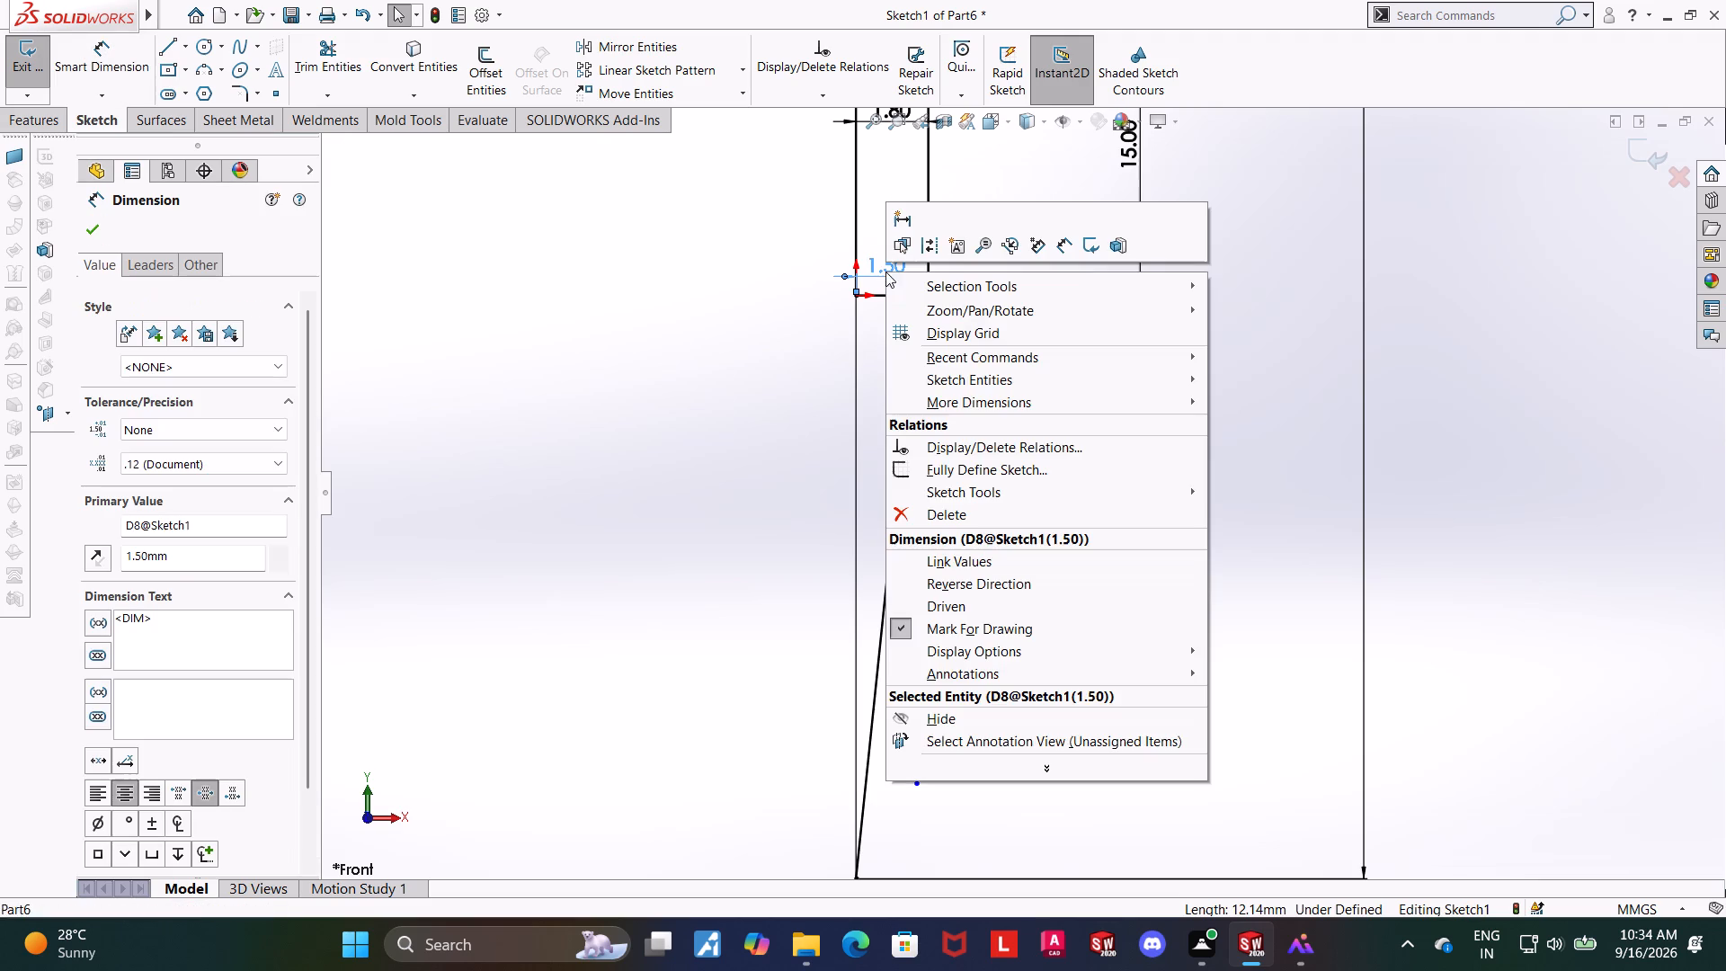
pyautogui.click(942, 512)
pyautogui.press('Escape')
pyautogui.press('Escape')
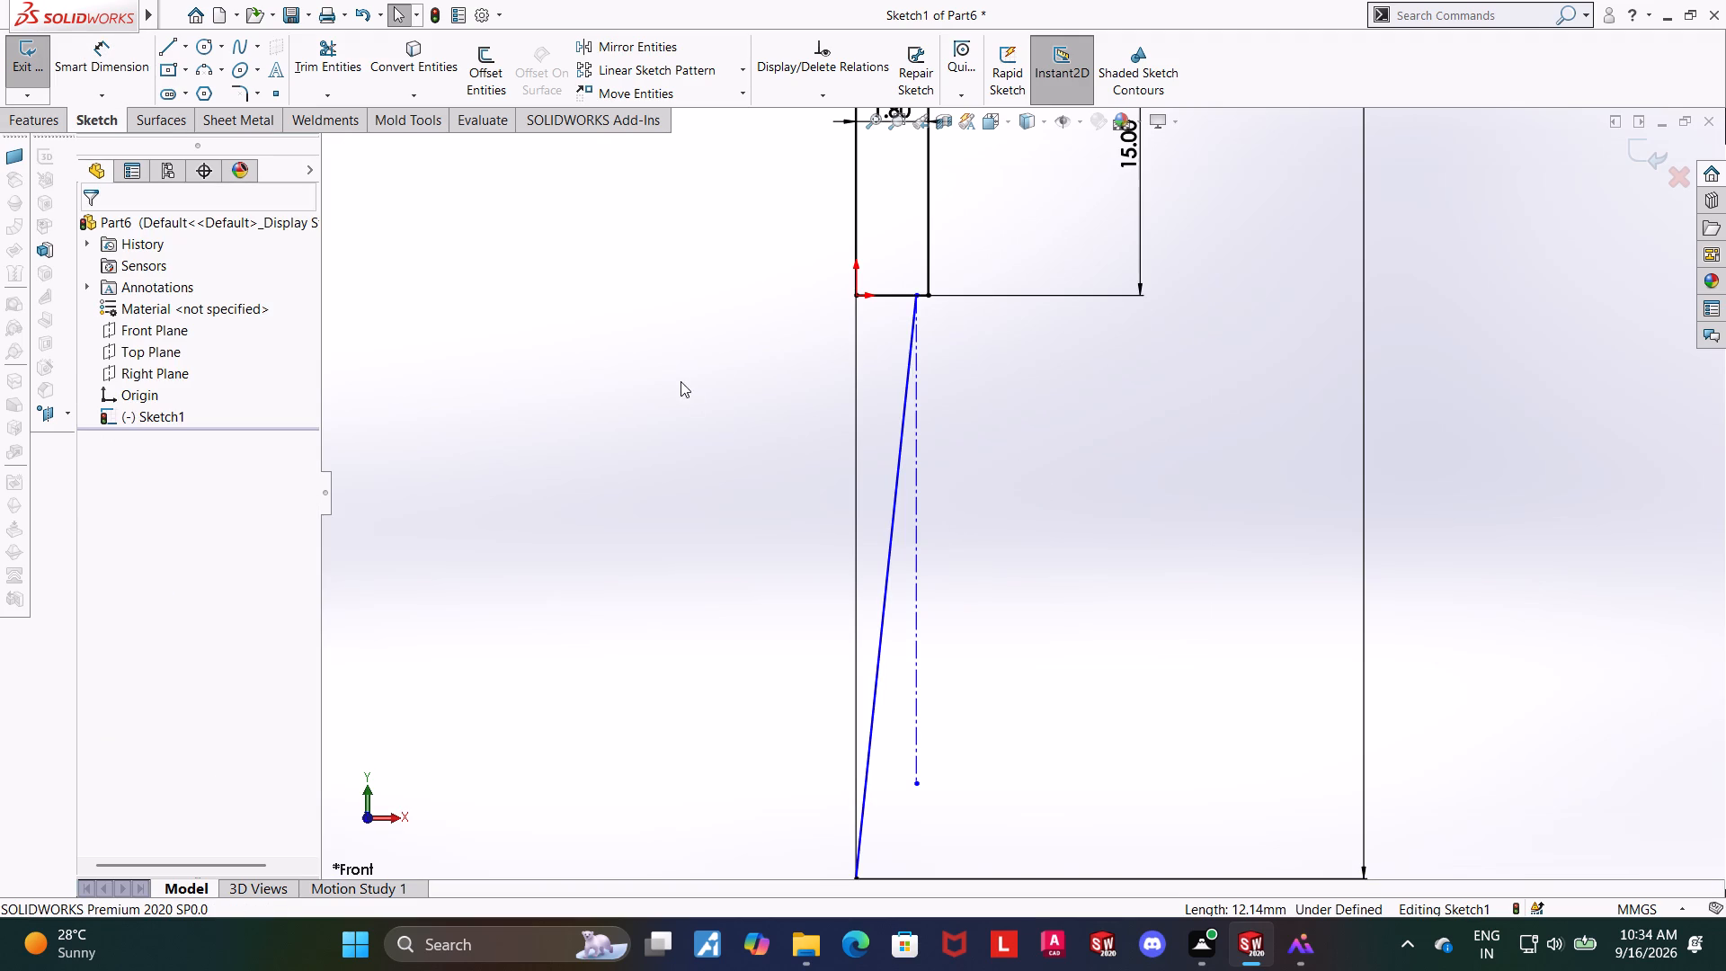
# Dimension the angle between the vertical construction line and the tapered tip's slanted line as 5.42°.
pyautogui.click(120, 68)
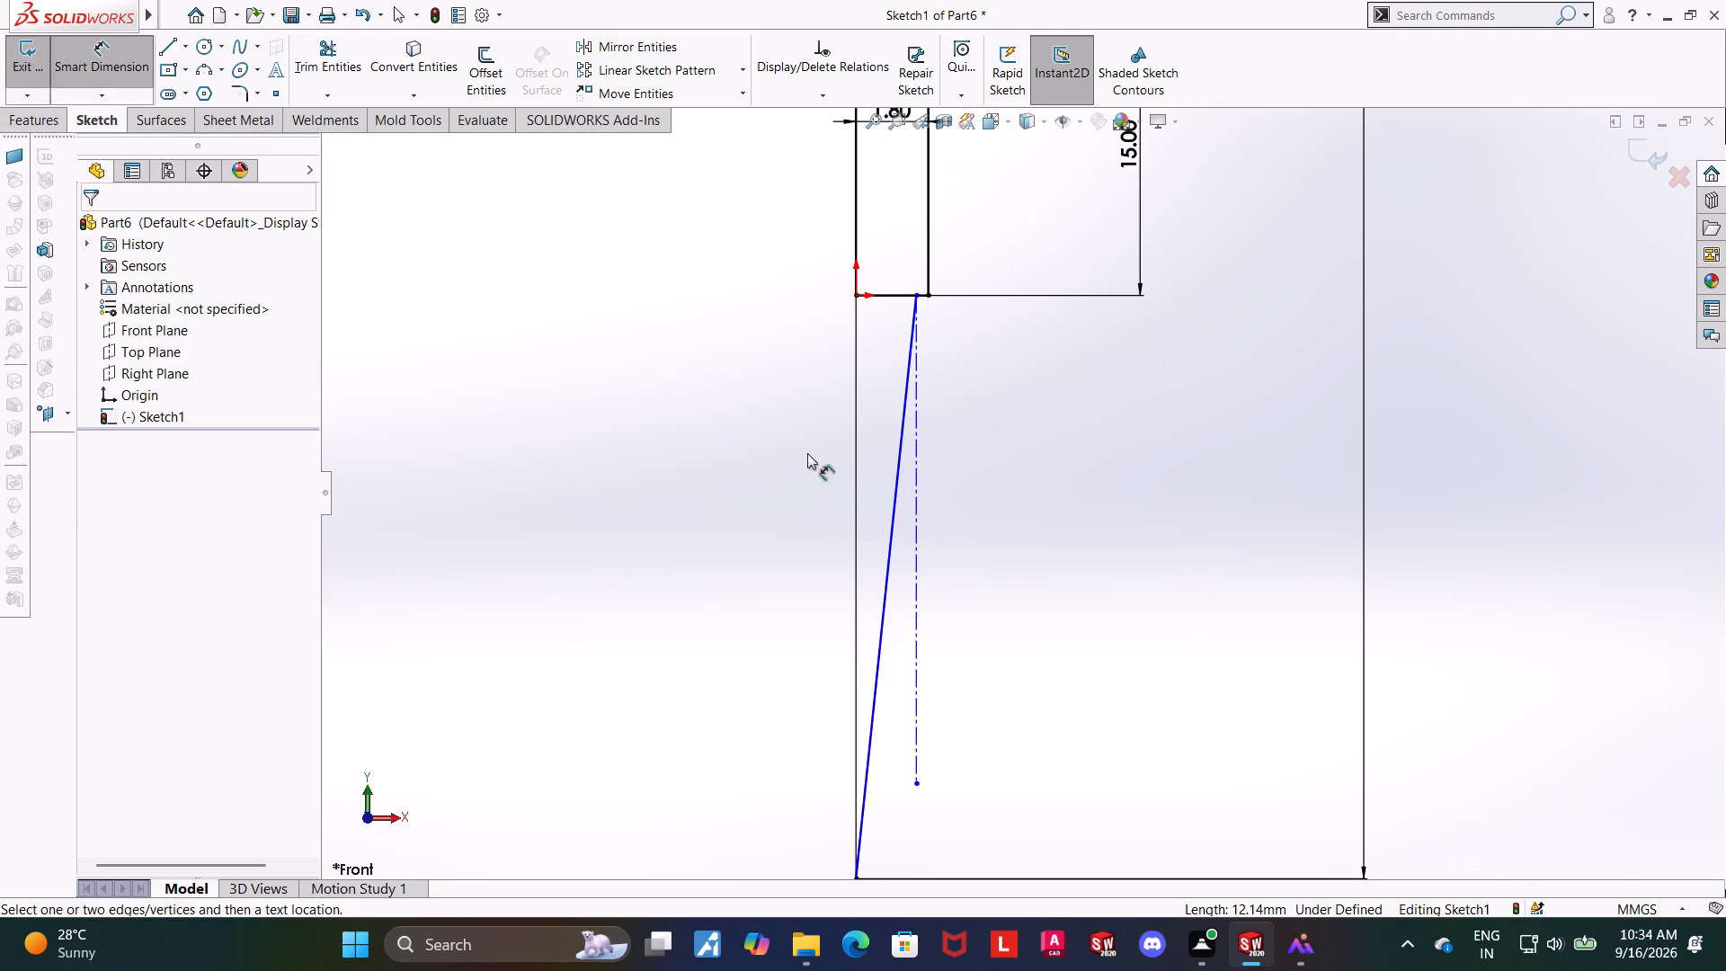
pyautogui.click(915, 528)
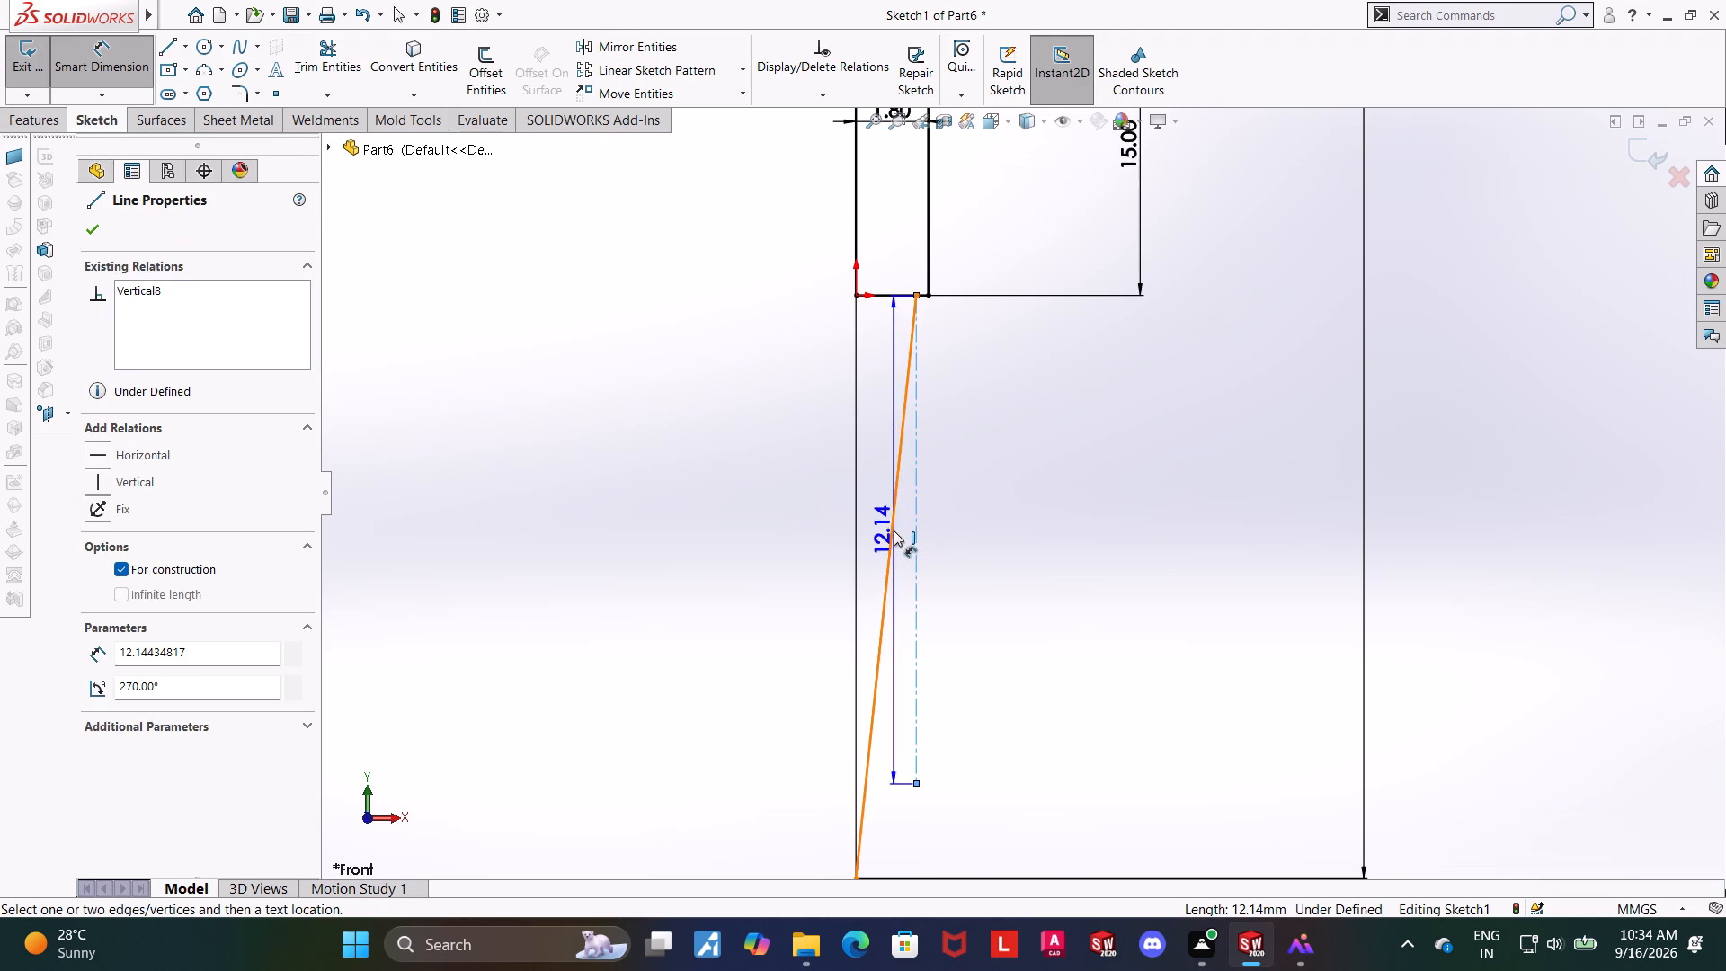
pyautogui.click(894, 530)
pyautogui.click(896, 570)
pyautogui.write('5.')
pyautogui.write('42')
pyautogui.press('Return')
pyautogui.press('Escape')
pyautogui.press('Escape')
pyautogui.press('Escape')
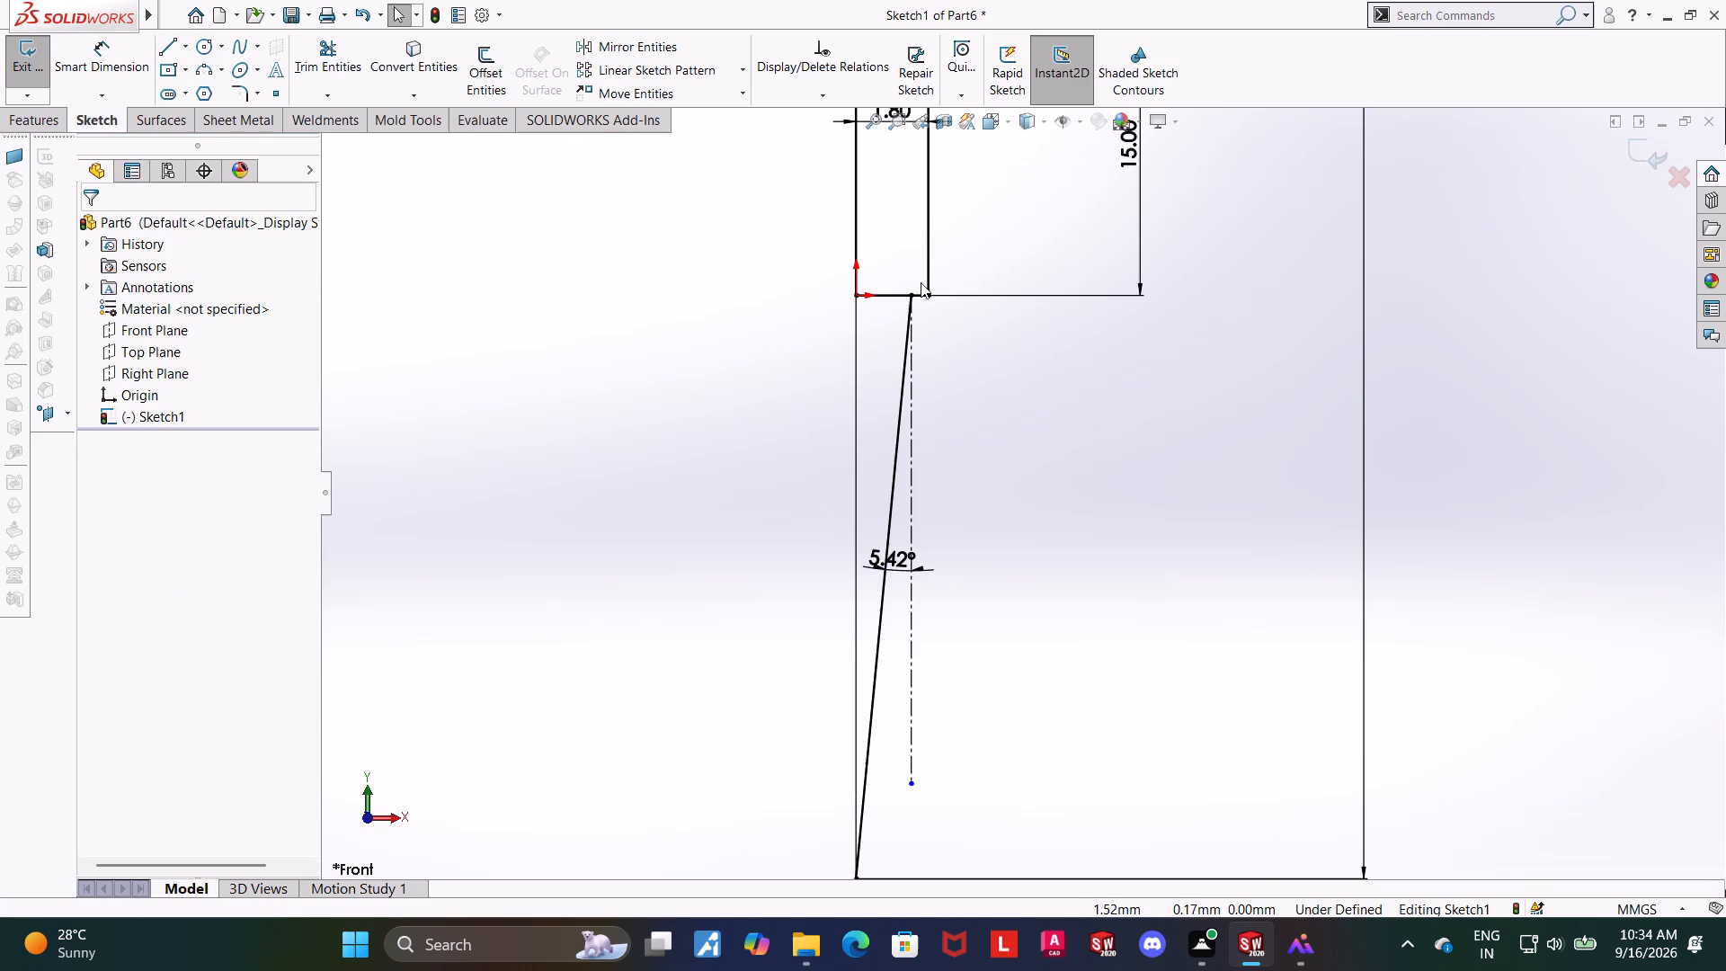
# Check the horizontal distance from the tip's vertical axis line to the slanted line's upper end without adding a dimension.
pyautogui.click(102, 67)
pyautogui.click(908, 297)
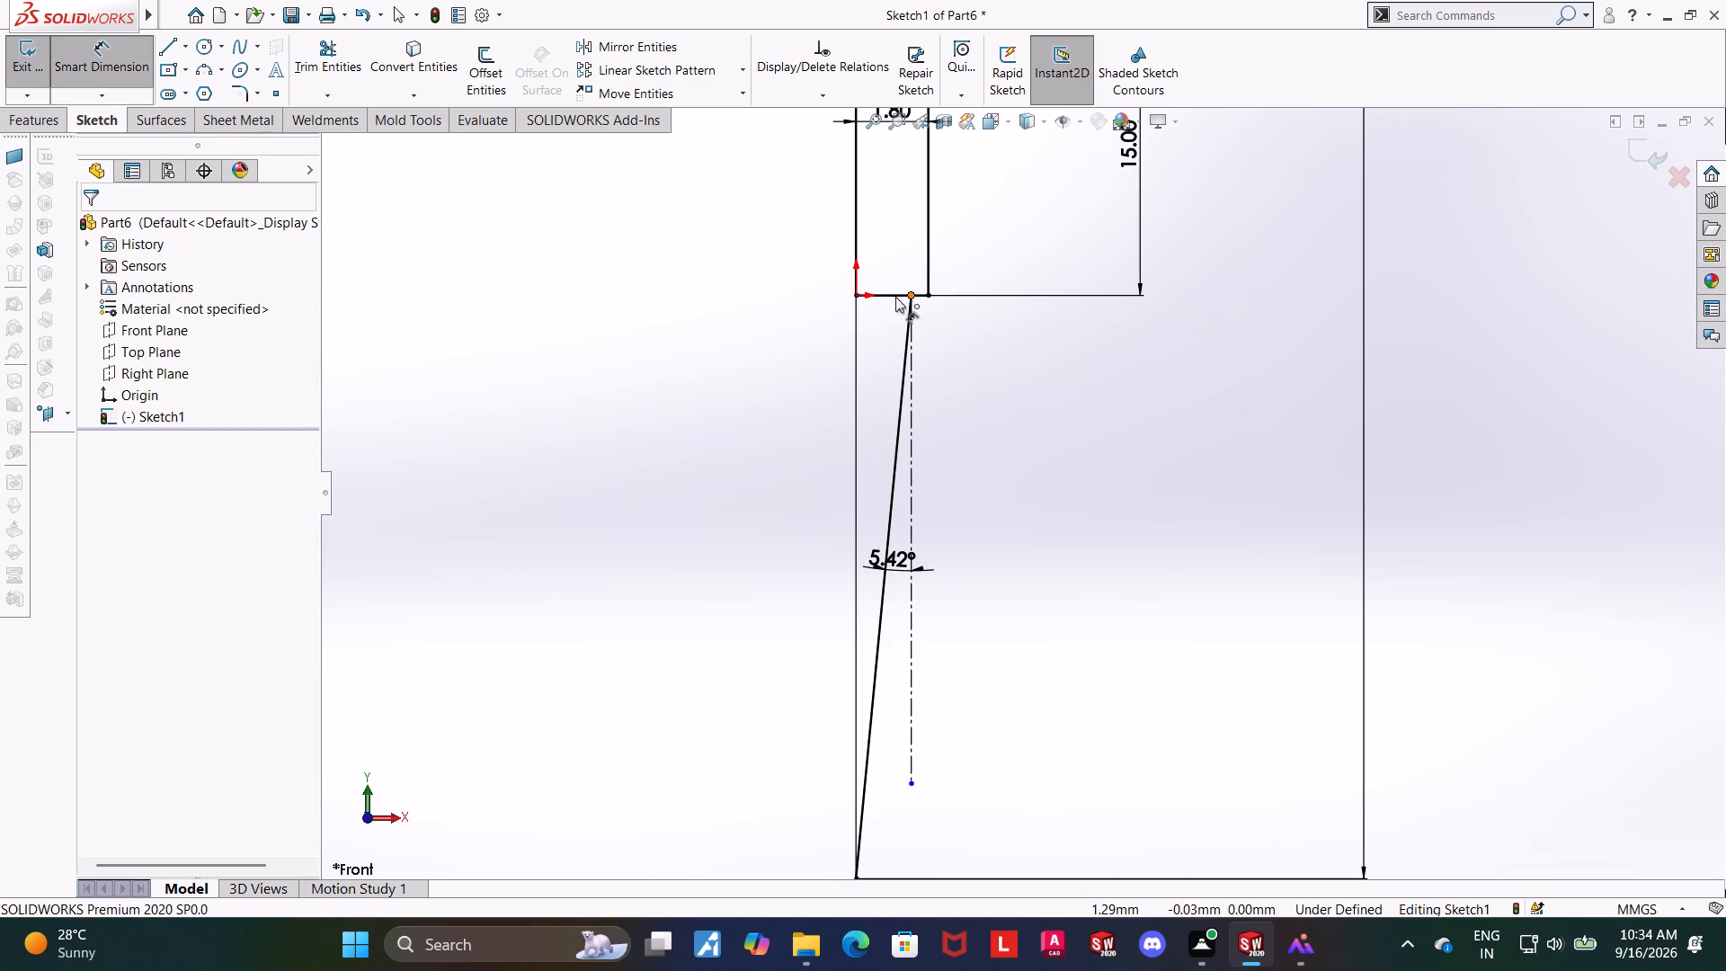
pyautogui.click(856, 317)
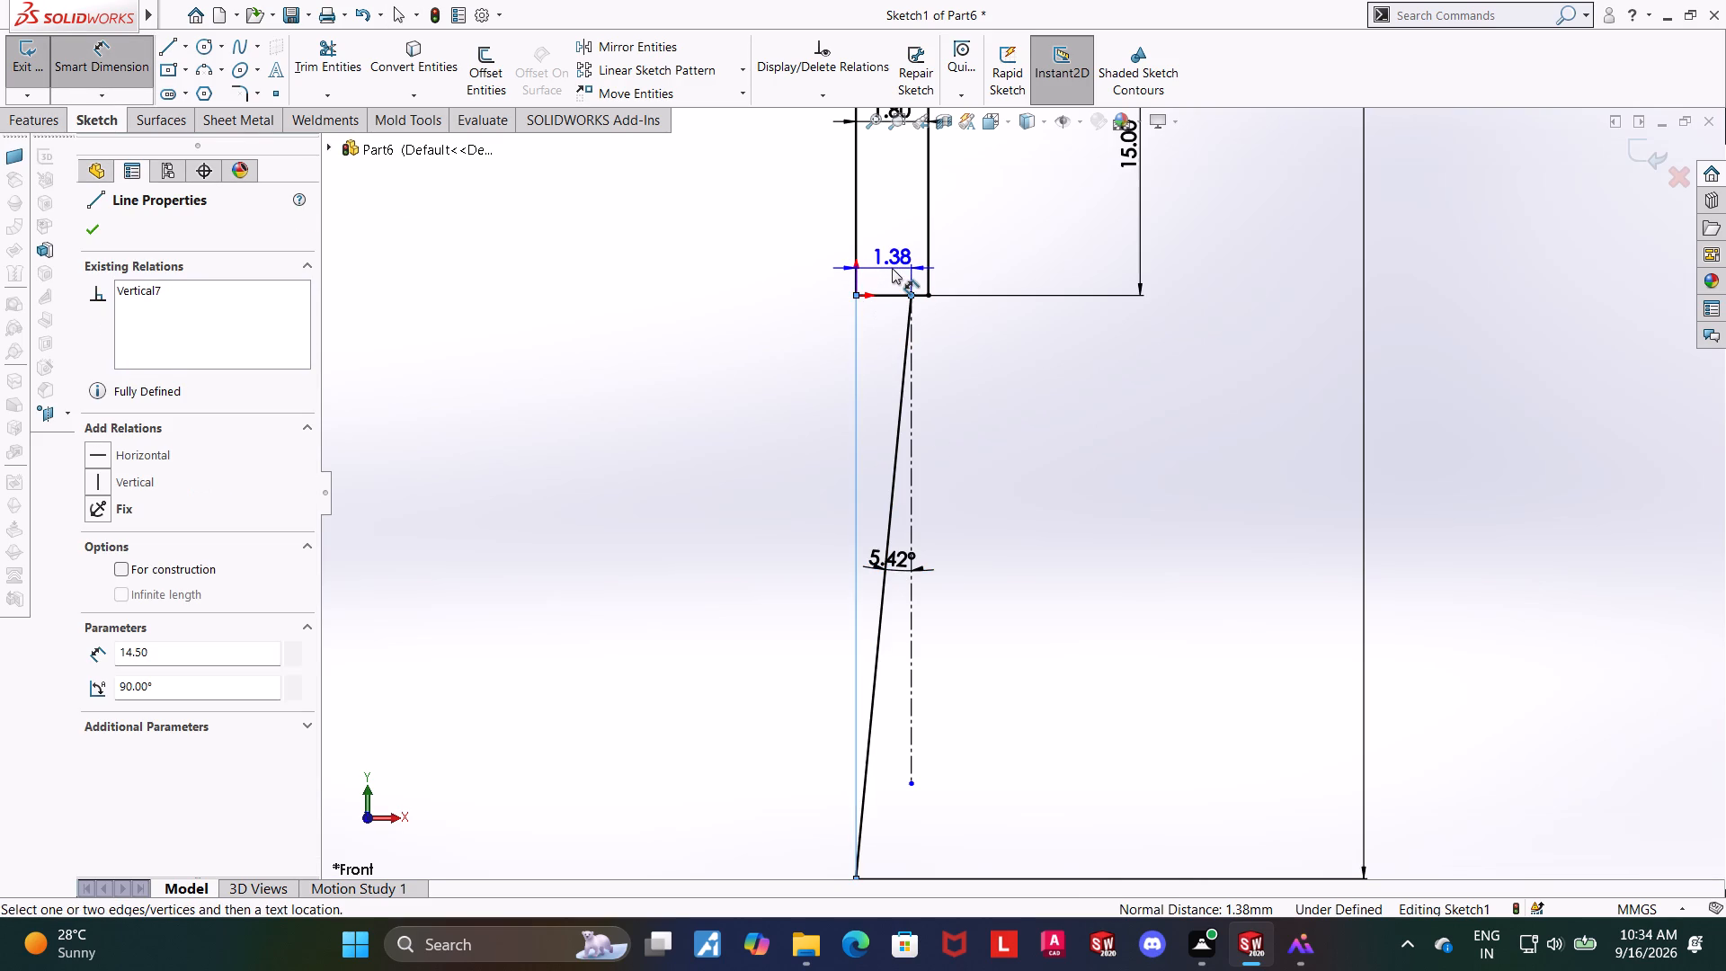
pyautogui.press('Escape')
pyautogui.press('Escape')
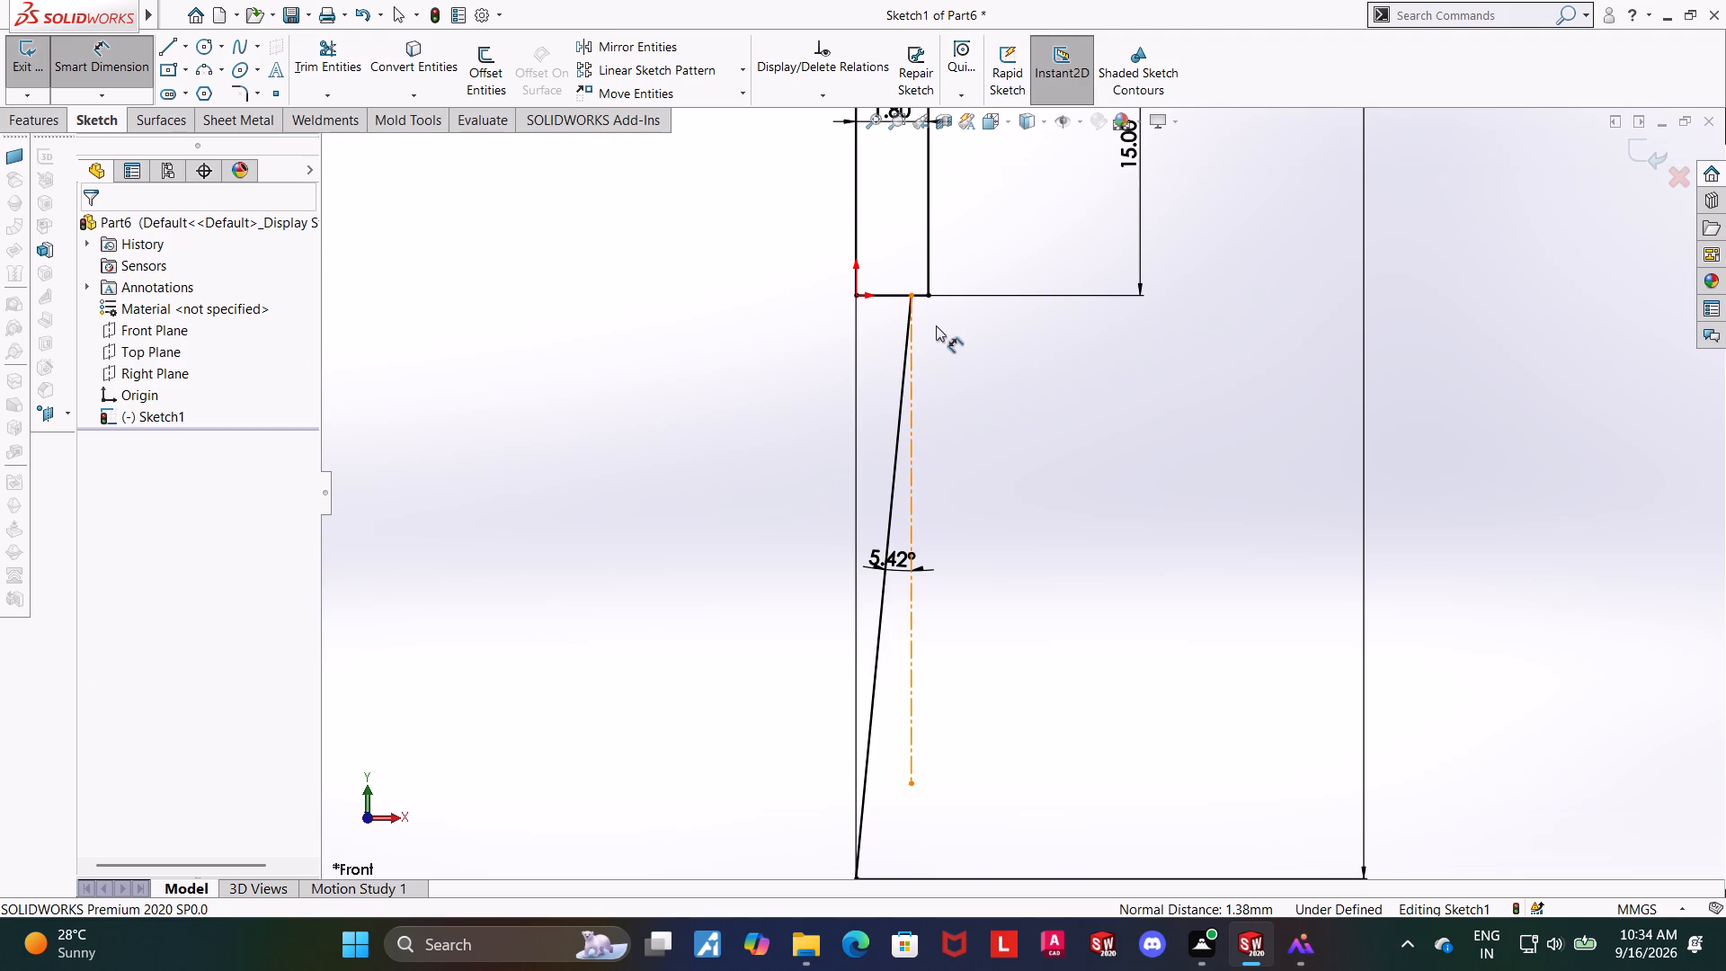
pyautogui.scroll(4, 934, 330)
pyautogui.scroll(-2, 1004, 571)
pyautogui.press('Escape')
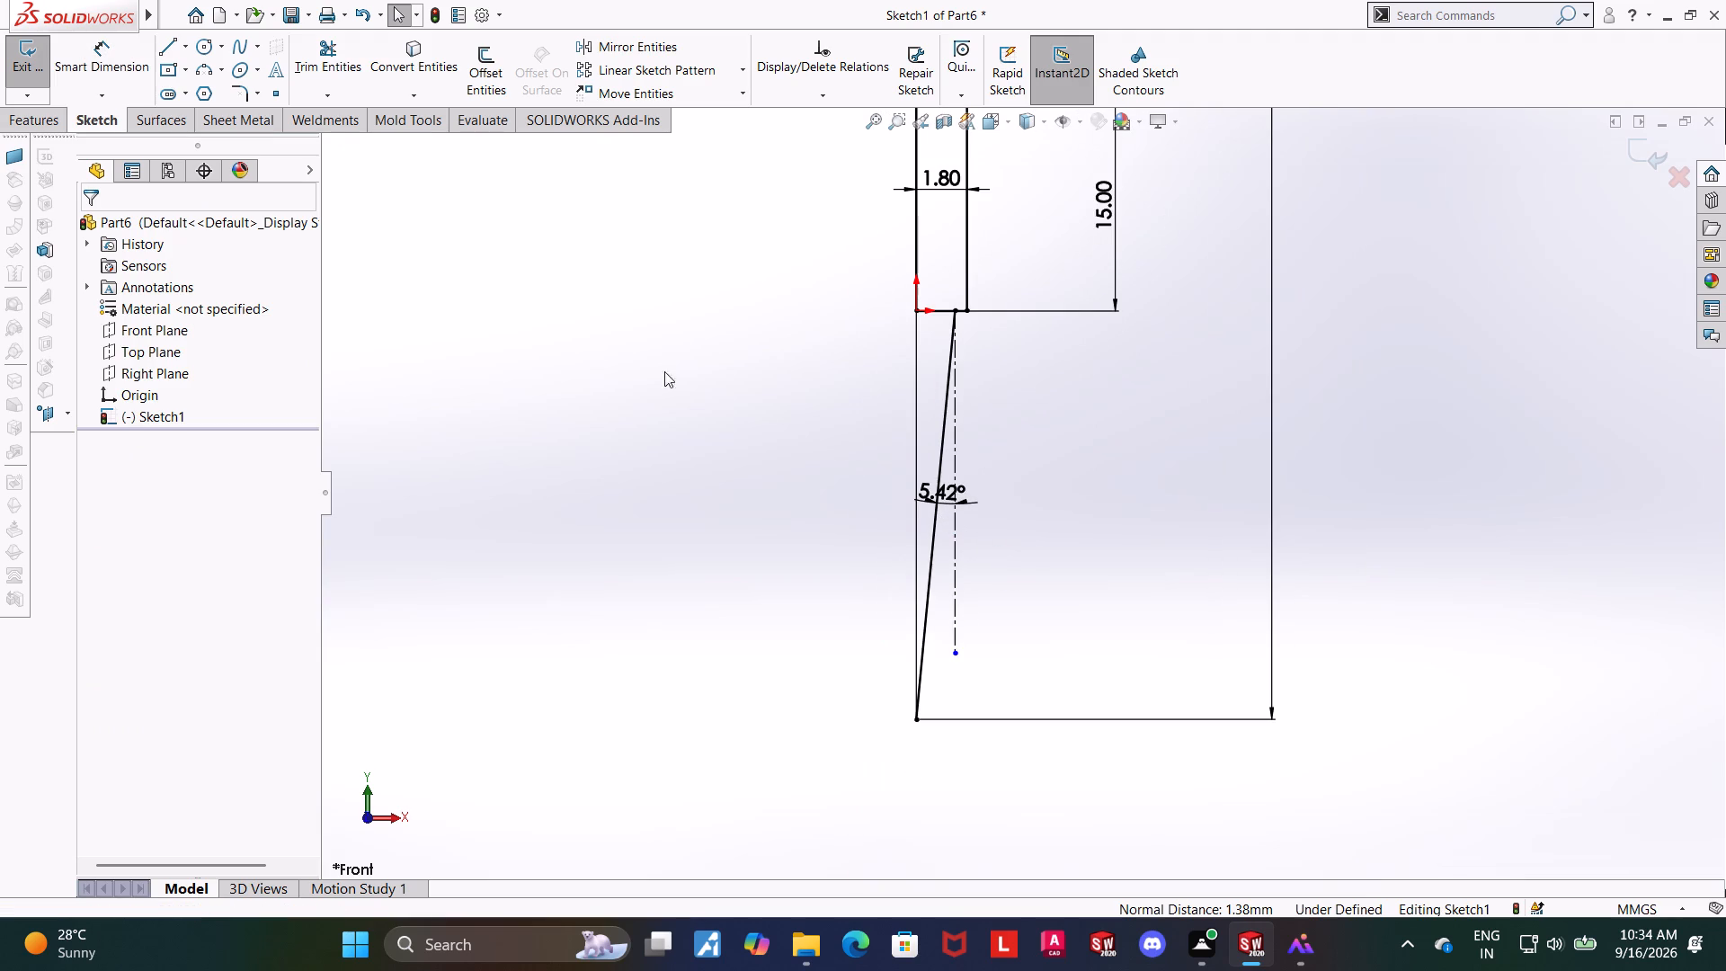
pyautogui.scroll(6, 720, 352)
pyautogui.scroll(-4, 1139, 396)
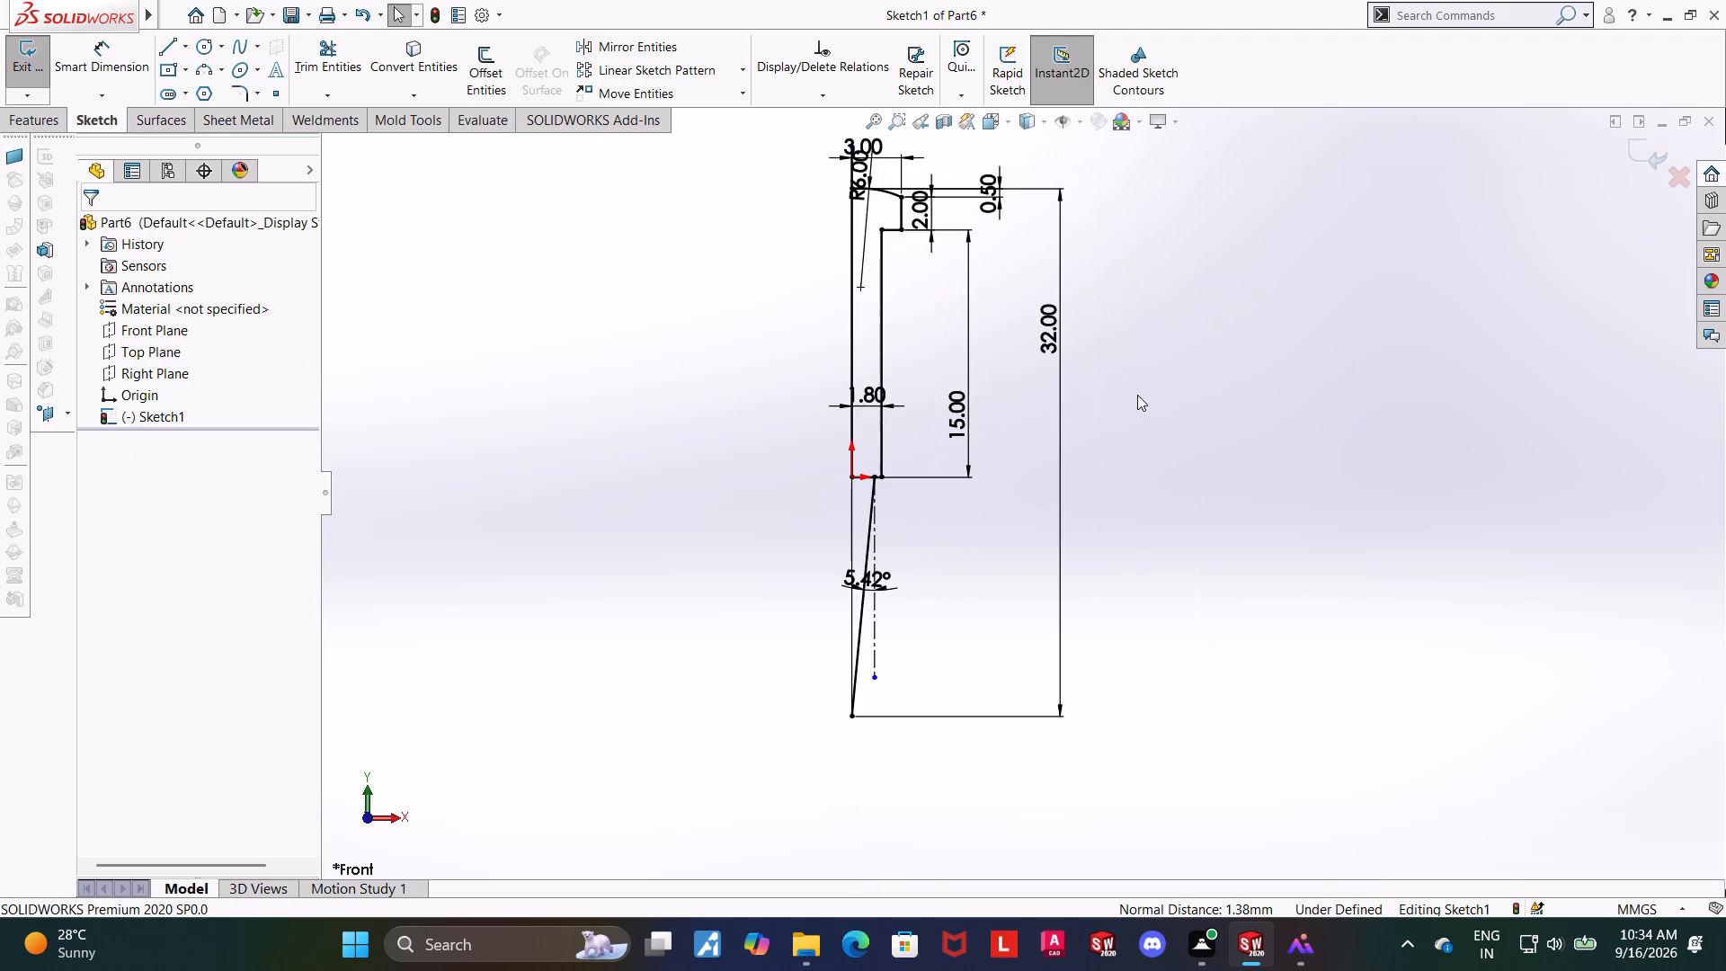
# Trim the horizontal line segment between the origin and the taper line's top endpoint.
pyautogui.scroll(-3, 803, 358)
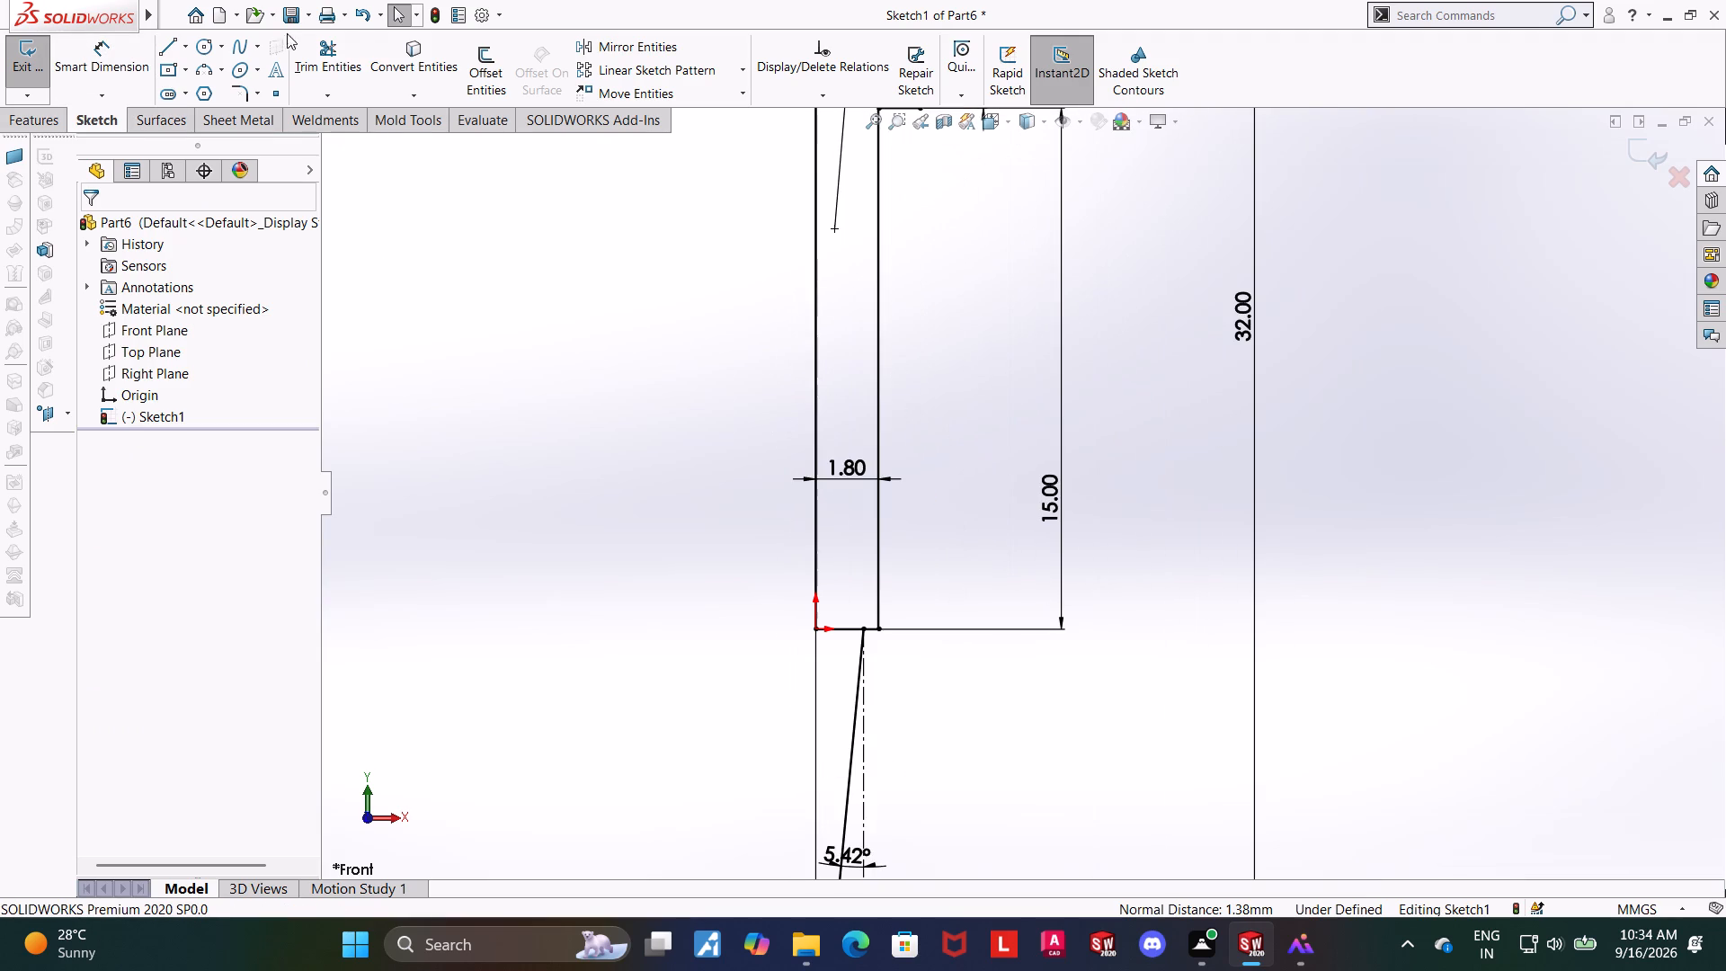
pyautogui.click(301, 44)
pyautogui.scroll(-2, 862, 575)
pyautogui.moveTo(850, 685); pyautogui.dragTo(851, 591)
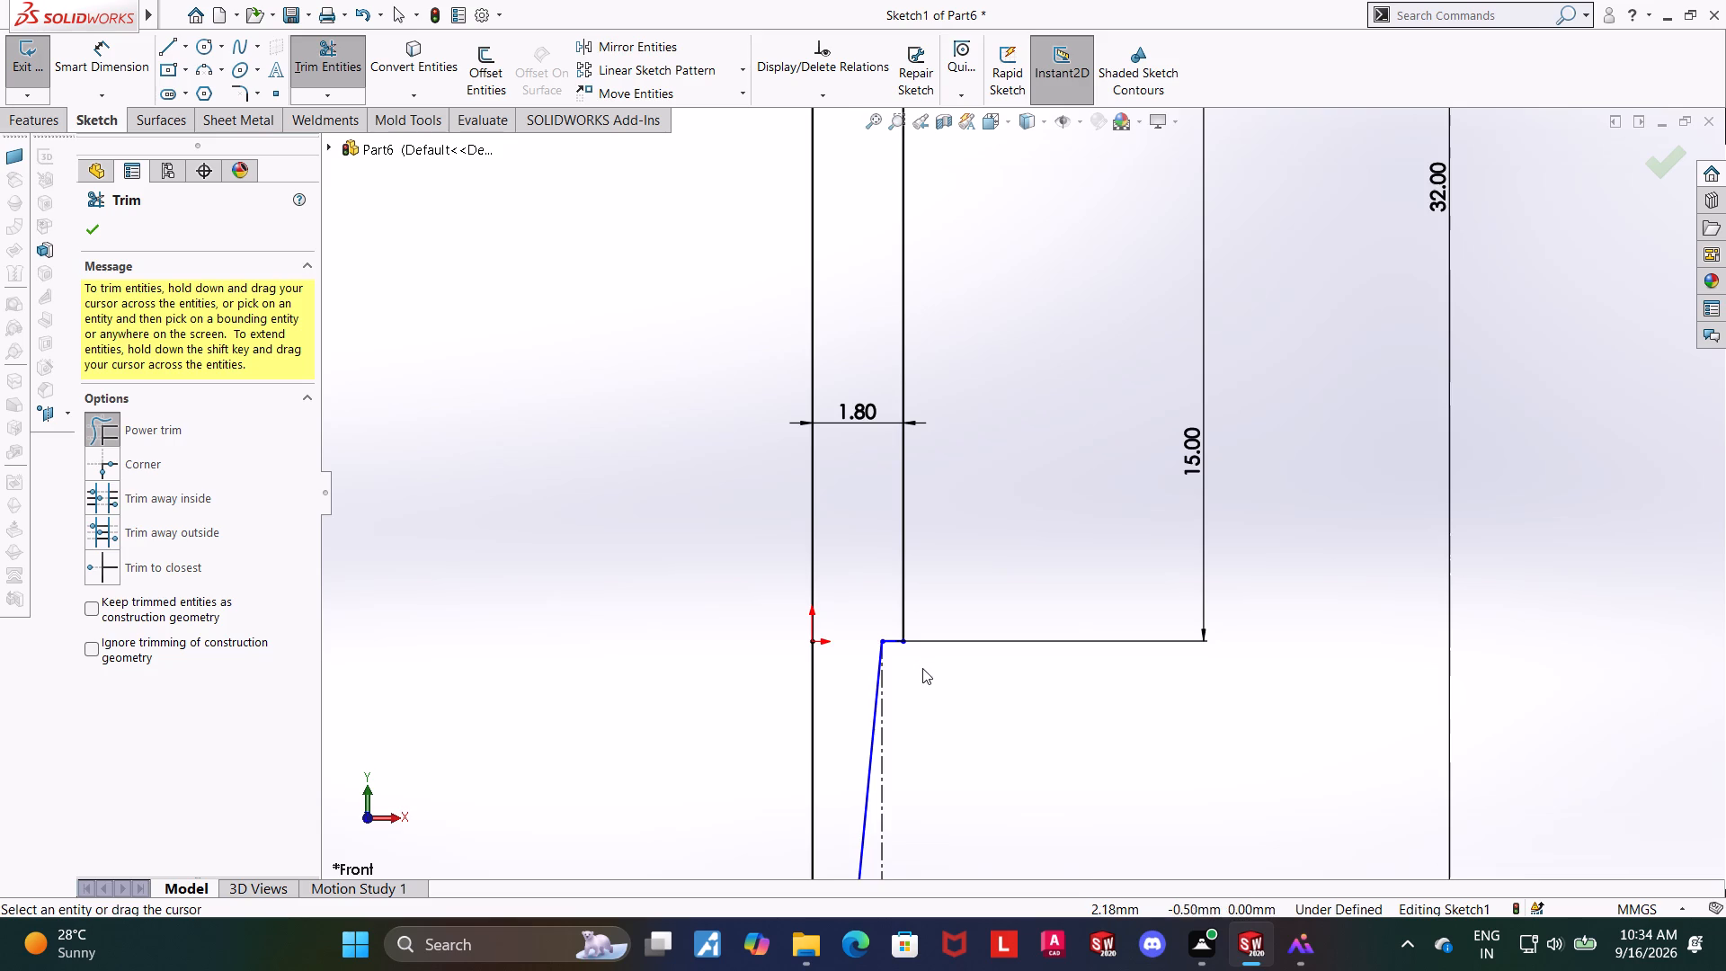
pyautogui.scroll(6, 921, 669)
pyautogui.press('Escape')
pyautogui.press('Escape')
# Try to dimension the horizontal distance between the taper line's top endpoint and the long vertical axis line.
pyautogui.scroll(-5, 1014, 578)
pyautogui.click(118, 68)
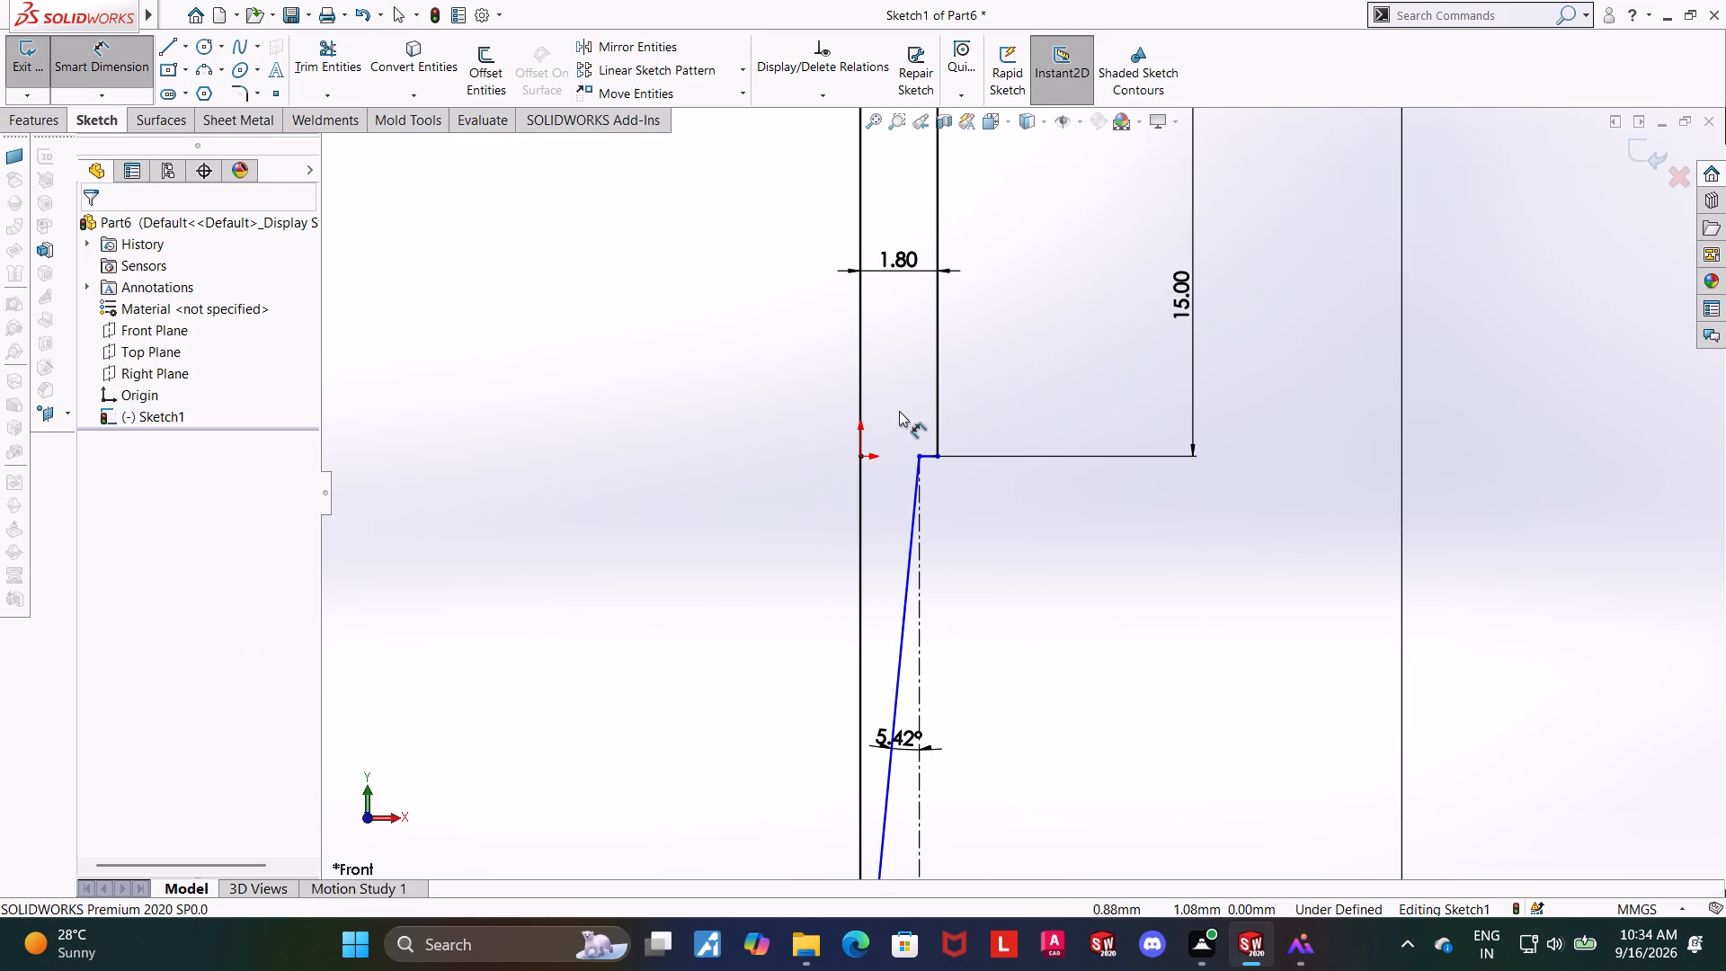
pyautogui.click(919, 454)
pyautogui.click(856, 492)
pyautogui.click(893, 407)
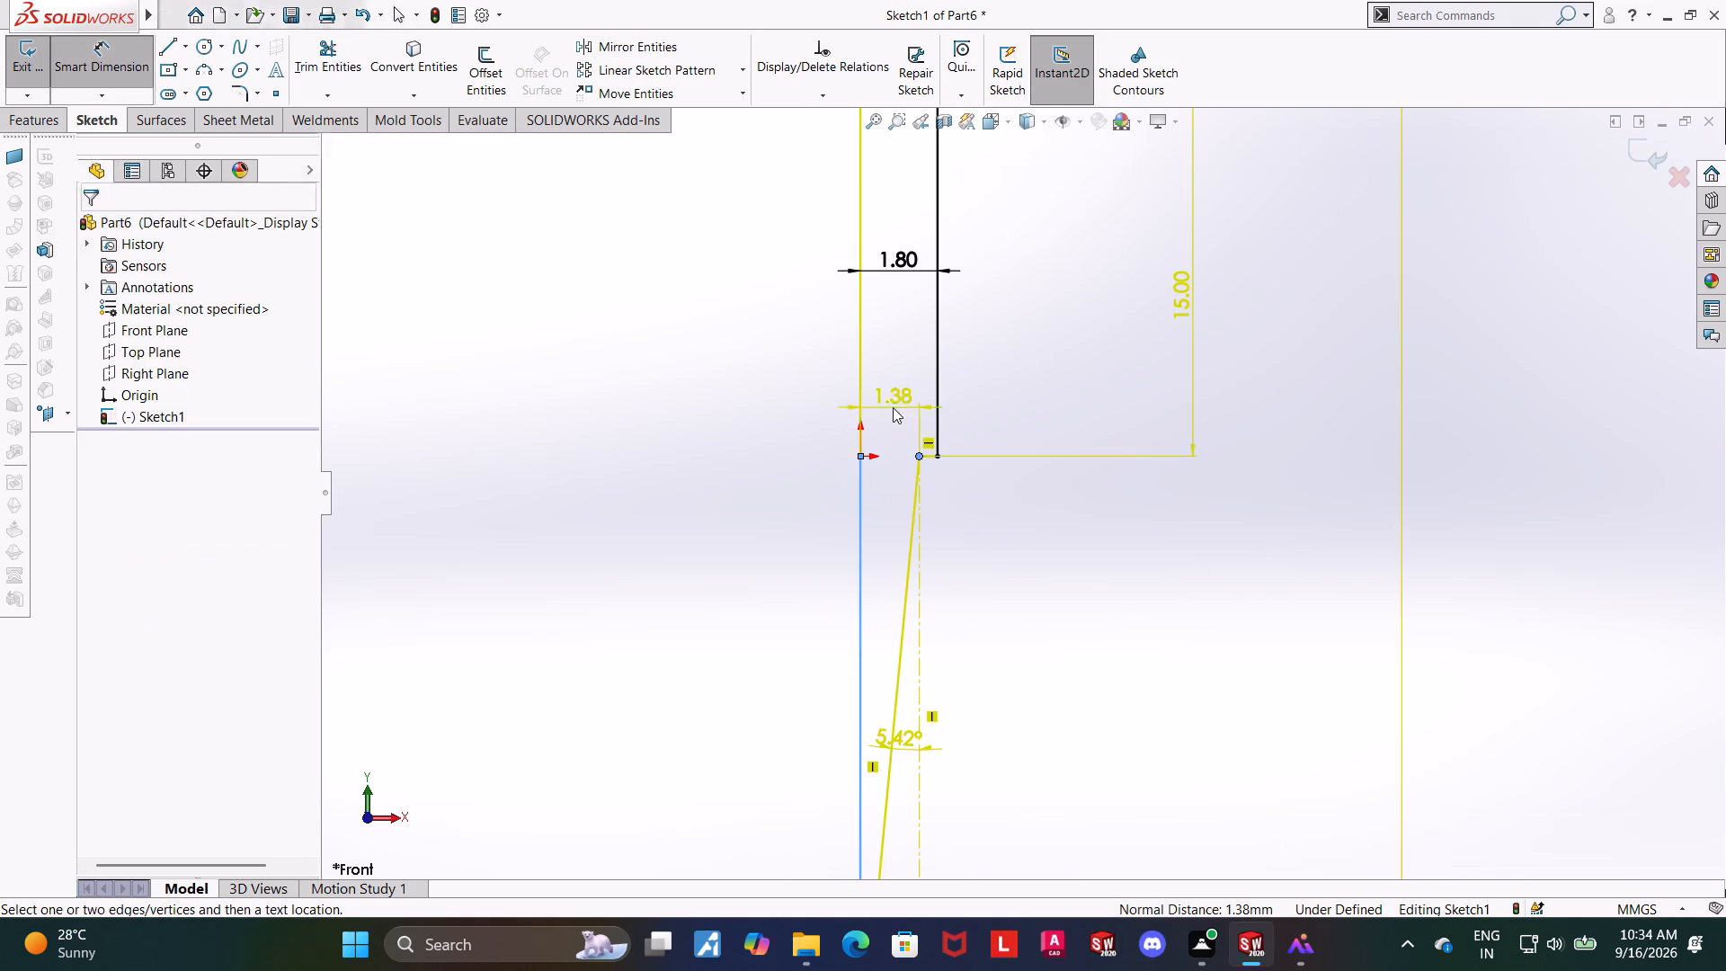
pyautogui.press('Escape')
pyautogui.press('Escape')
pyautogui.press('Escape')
# Add a 1.80 mm dimension between the origin and the shank's lower outer corner, placed just above the origin.
pyautogui.scroll(7, 1023, 521)
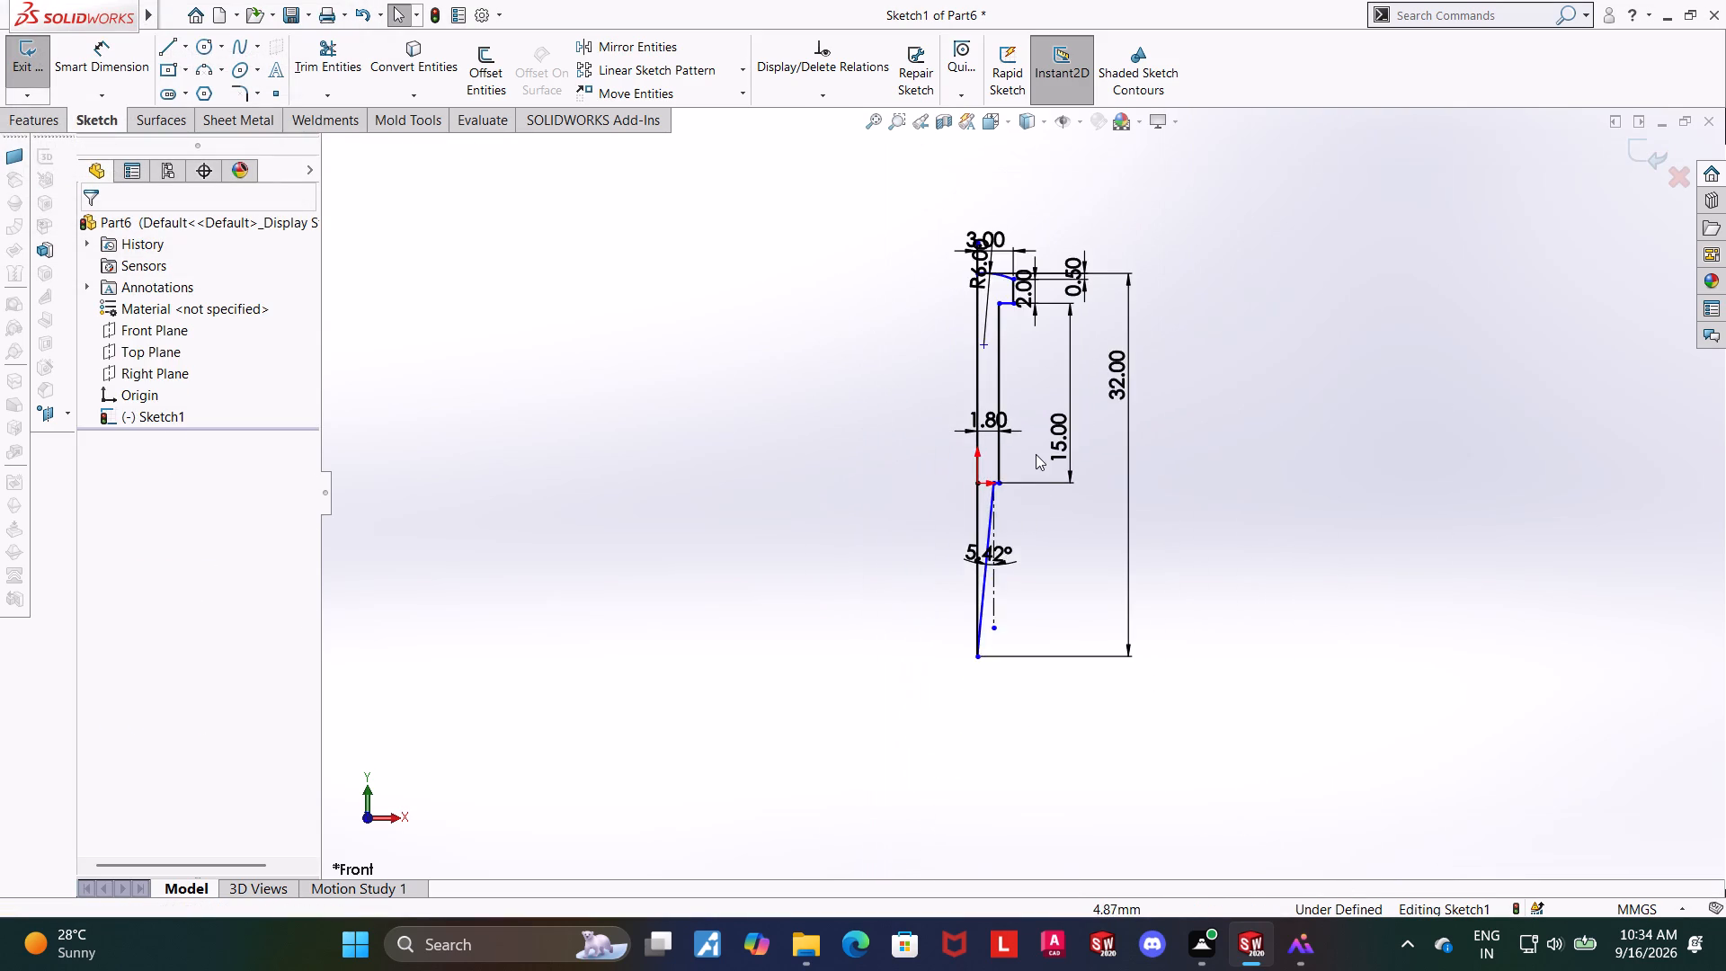
pyautogui.scroll(-8, 1036, 454)
pyautogui.press('Escape')
pyautogui.press('Escape')
pyautogui.click(38, 26)
pyautogui.click(76, 59)
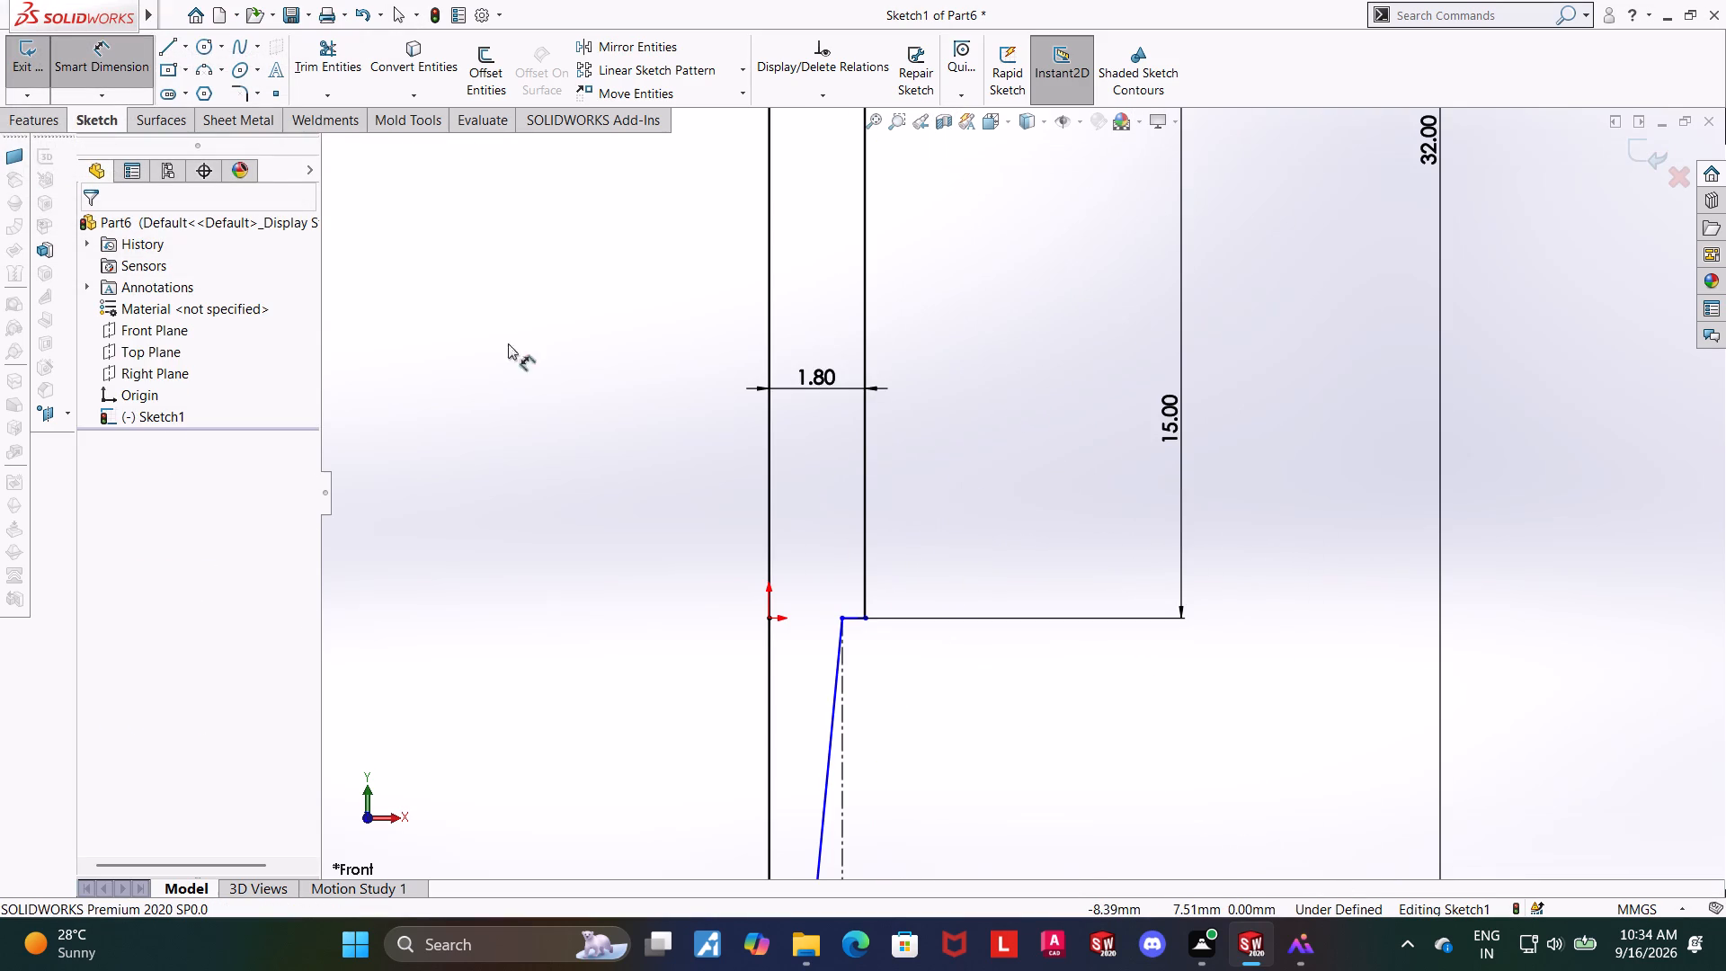
pyautogui.click(769, 621)
pyautogui.click(864, 619)
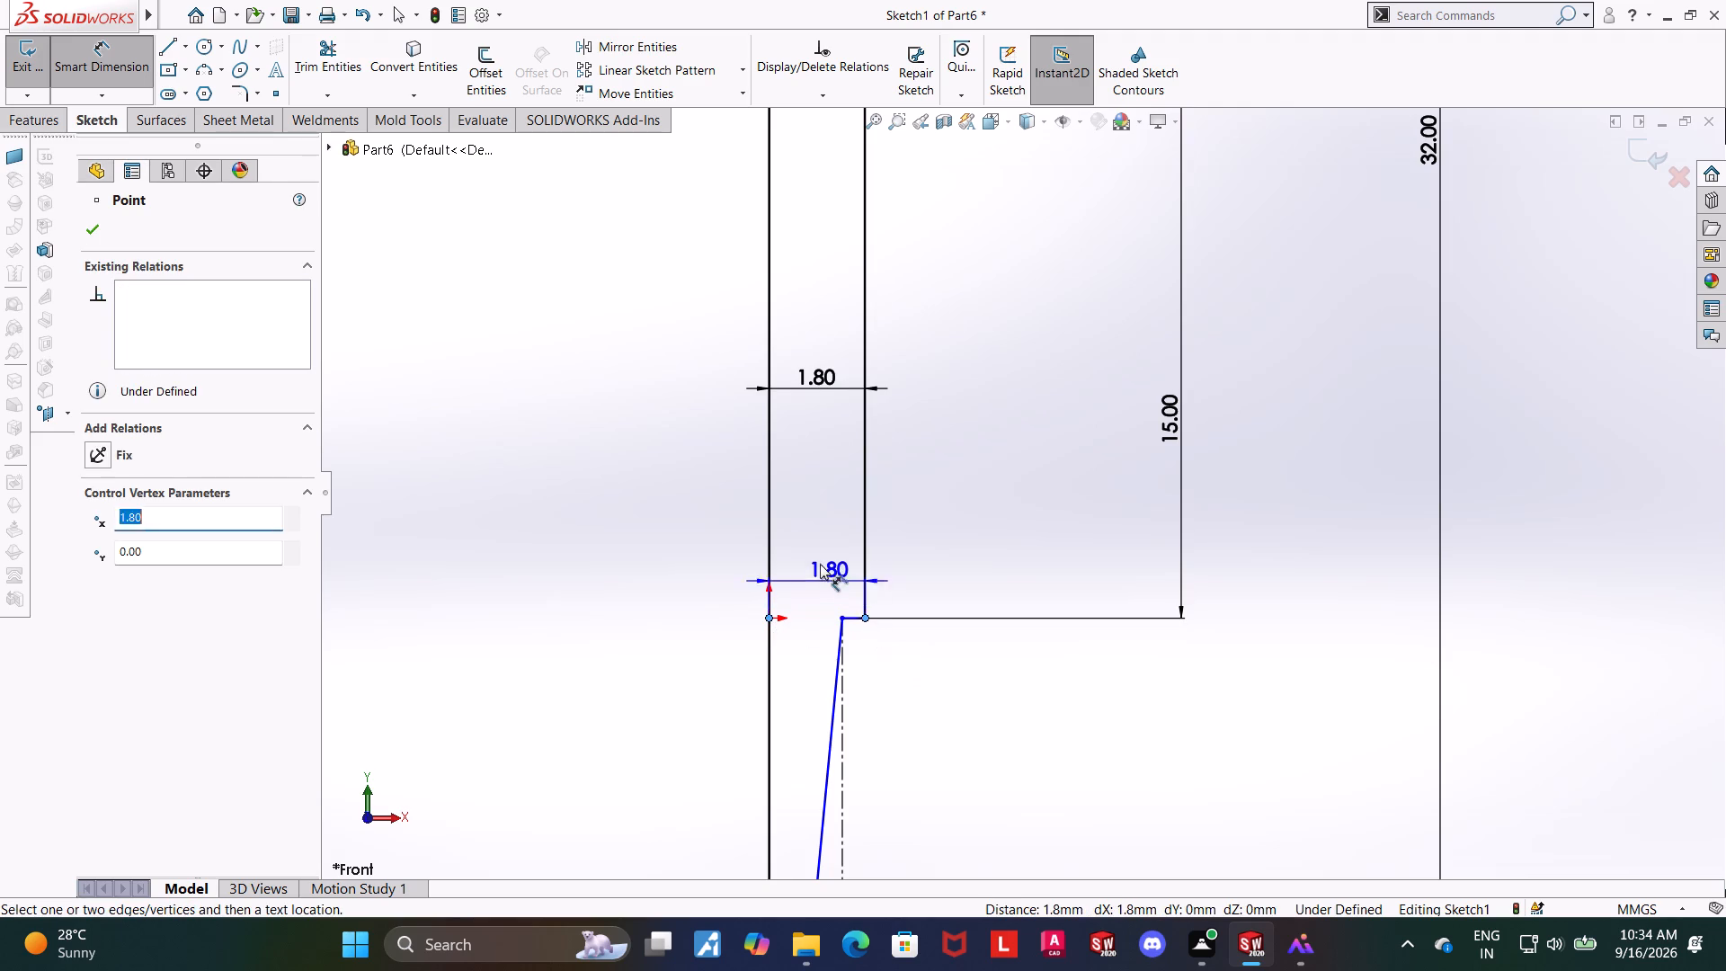
pyautogui.click(816, 557)
pyautogui.click(740, 535)
pyautogui.press('Escape')
pyautogui.press('Escape')
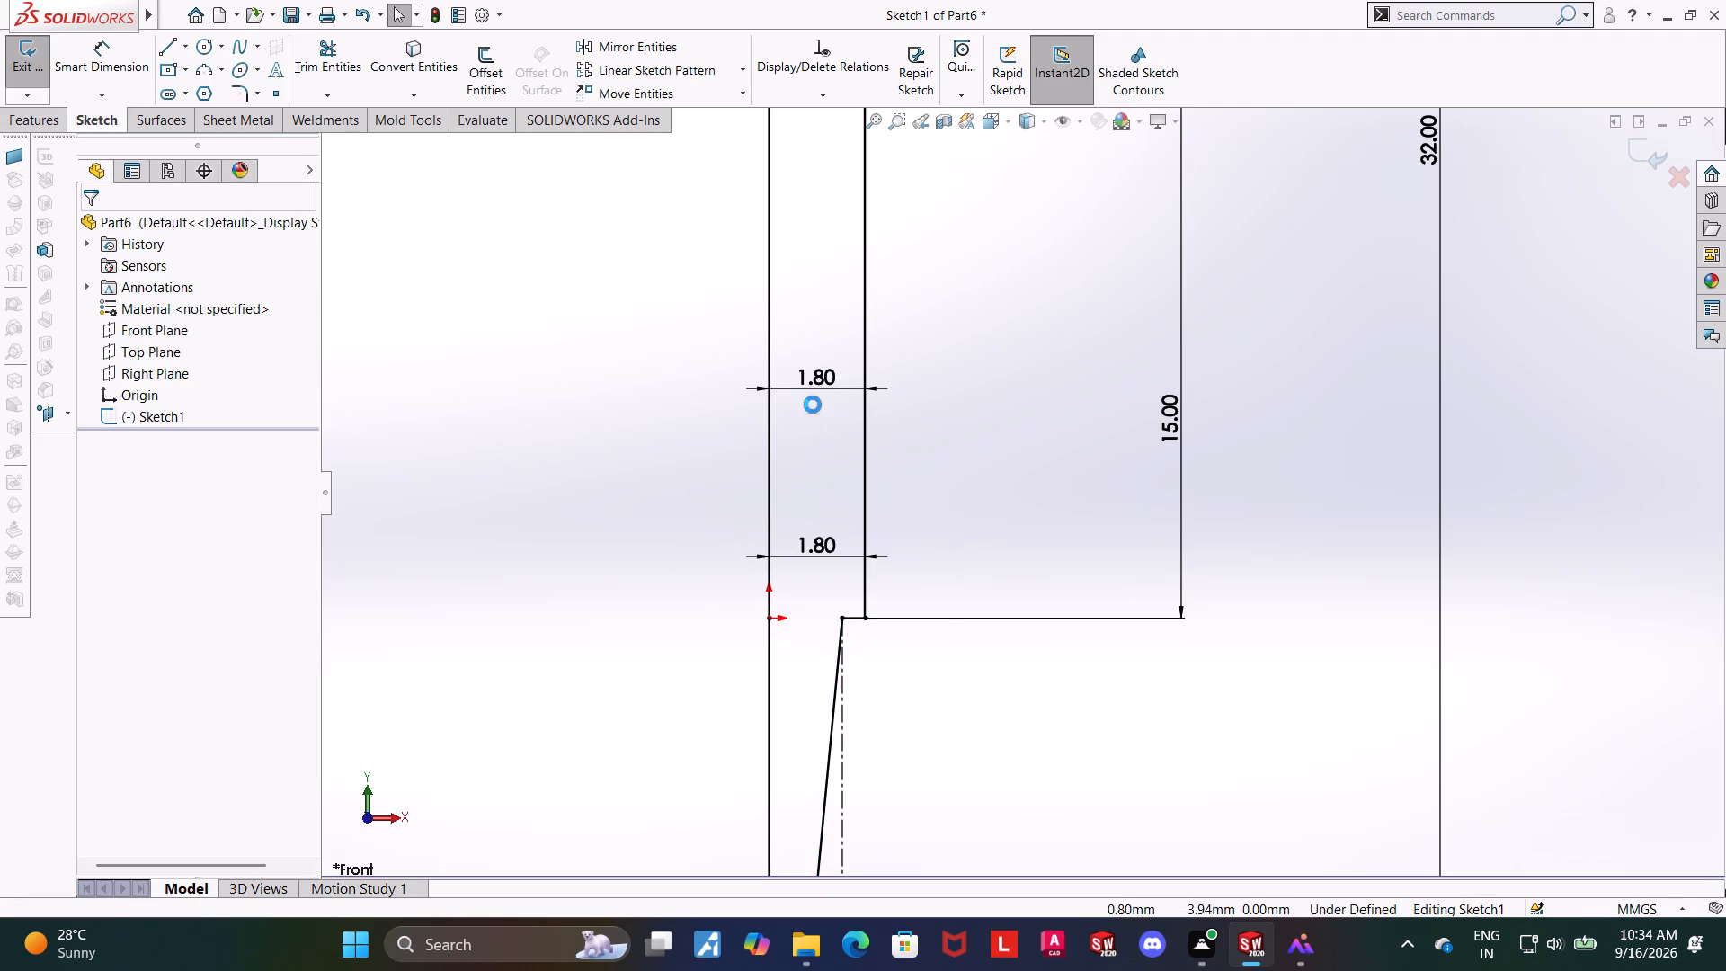
# Delete the upper 1.80 mm width dimension across the shank.
pyautogui.rightClick(807, 373)
pyautogui.click(867, 612)
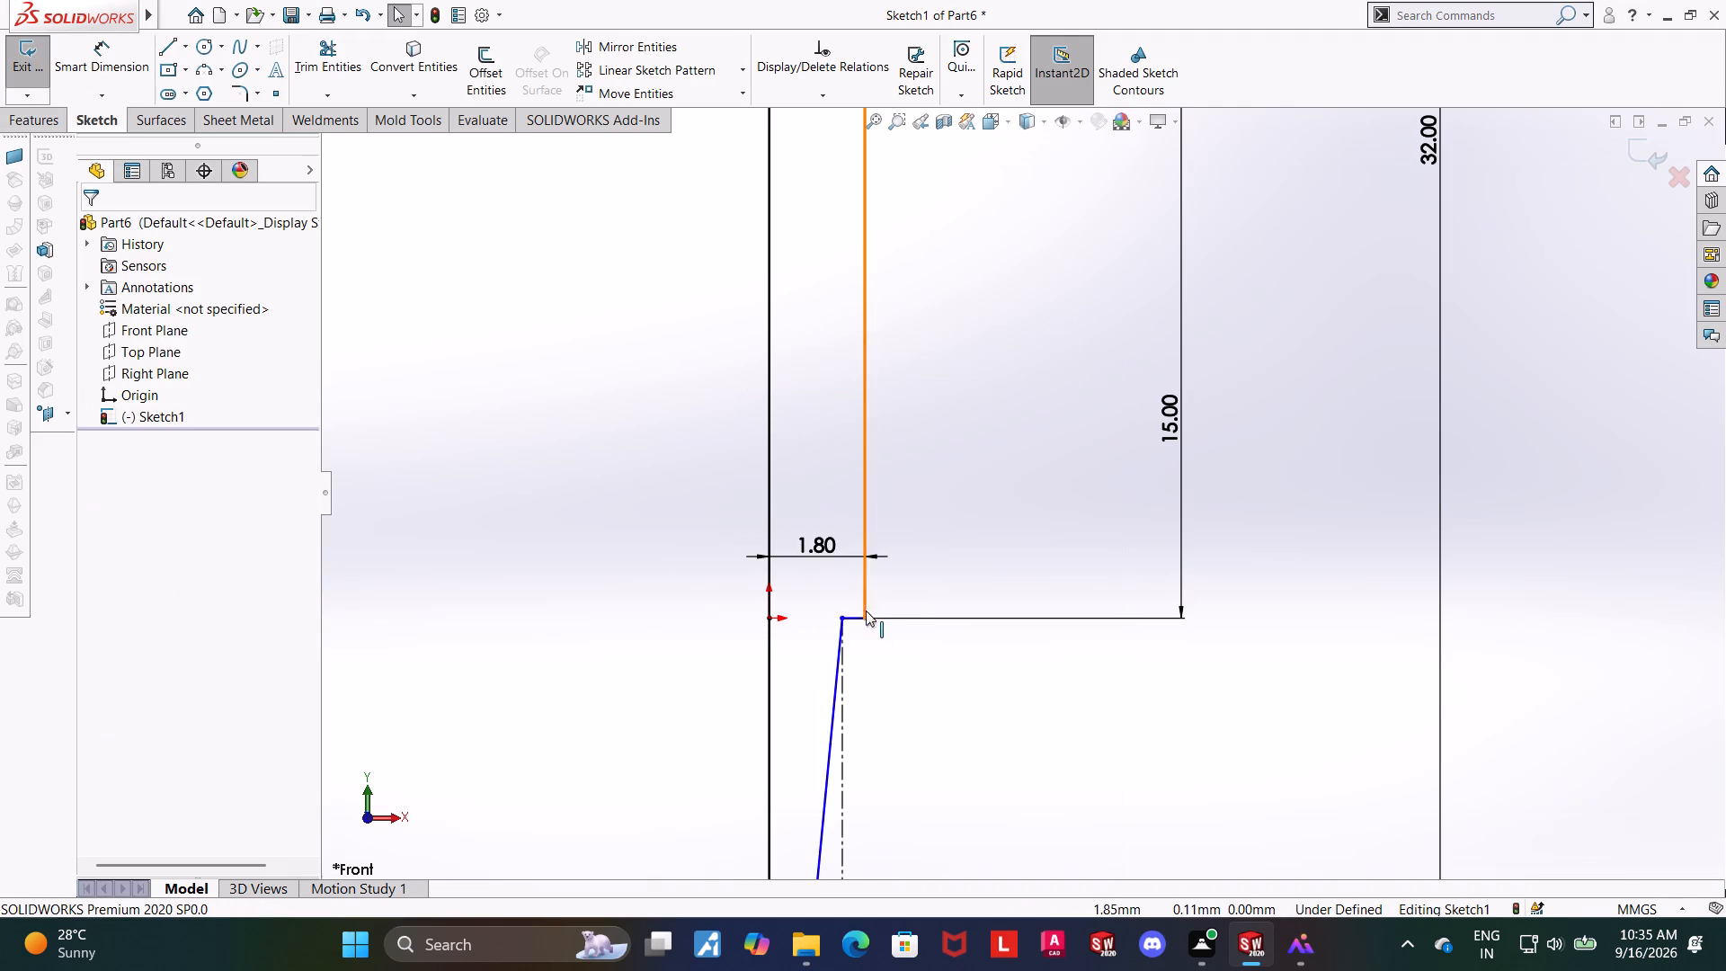
pyautogui.press('Escape')
# Add a 1.80 mm dimension between the shank's outer vertical line and the axis line, near the middle of the shank.
pyautogui.scroll(6, 941, 571)
pyautogui.press('Escape')
pyautogui.click(113, 54)
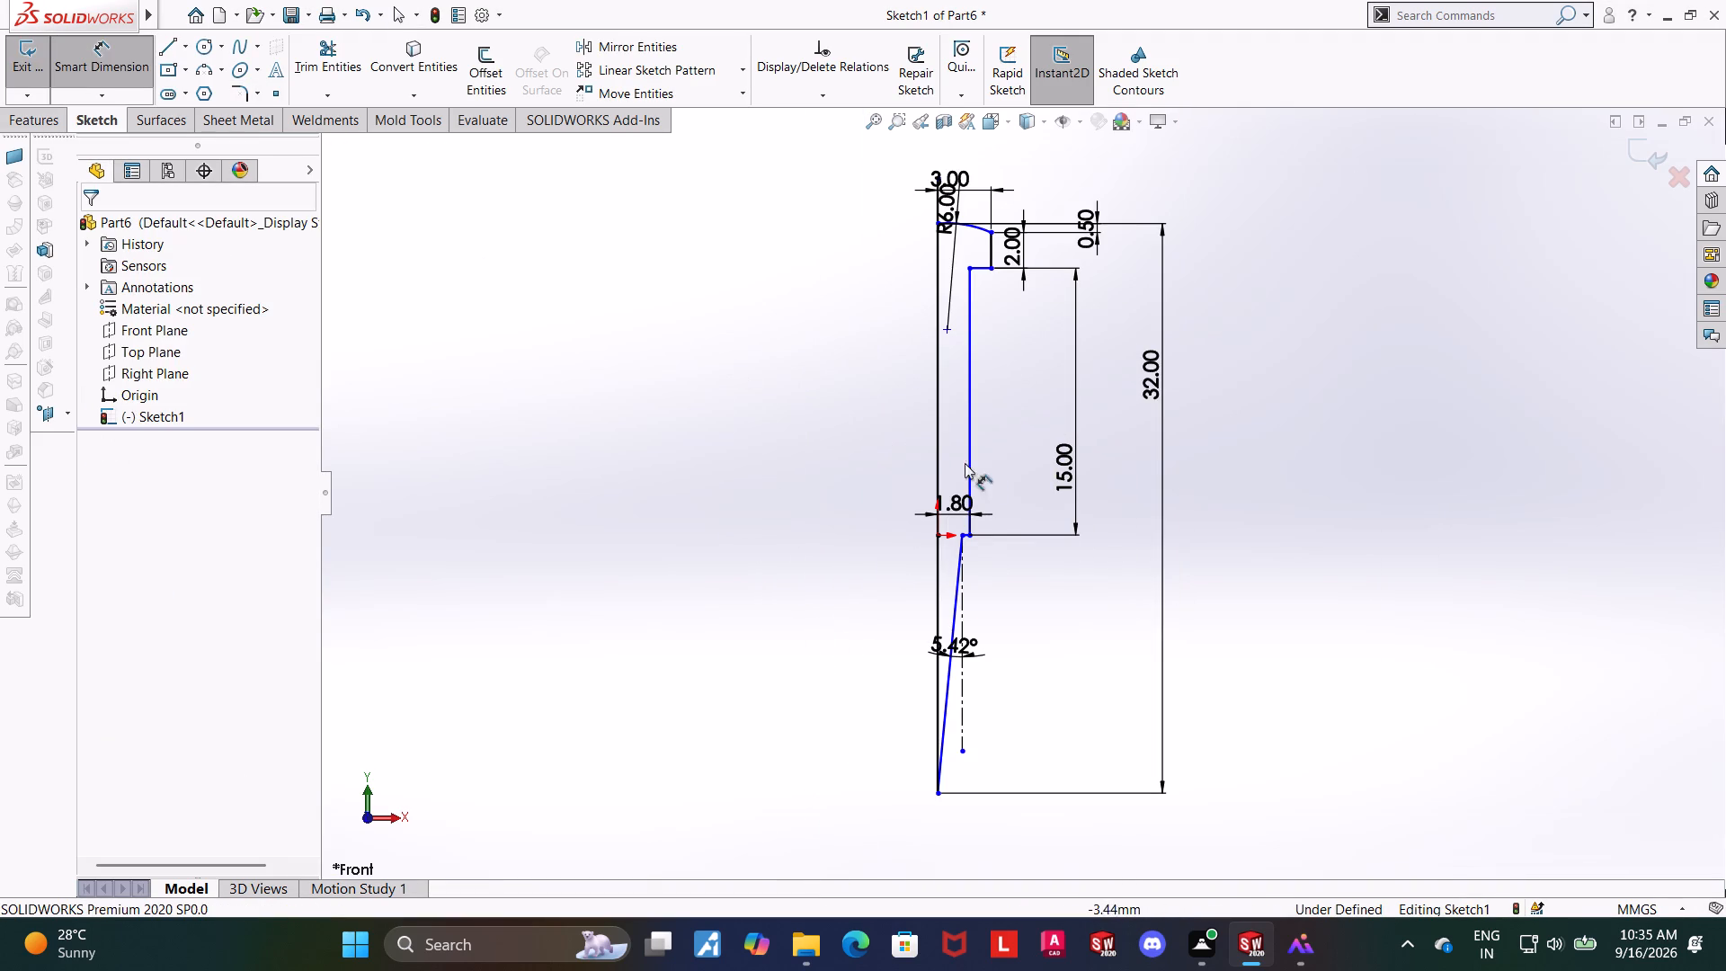
pyautogui.click(968, 432)
pyautogui.click(937, 429)
pyautogui.click(950, 427)
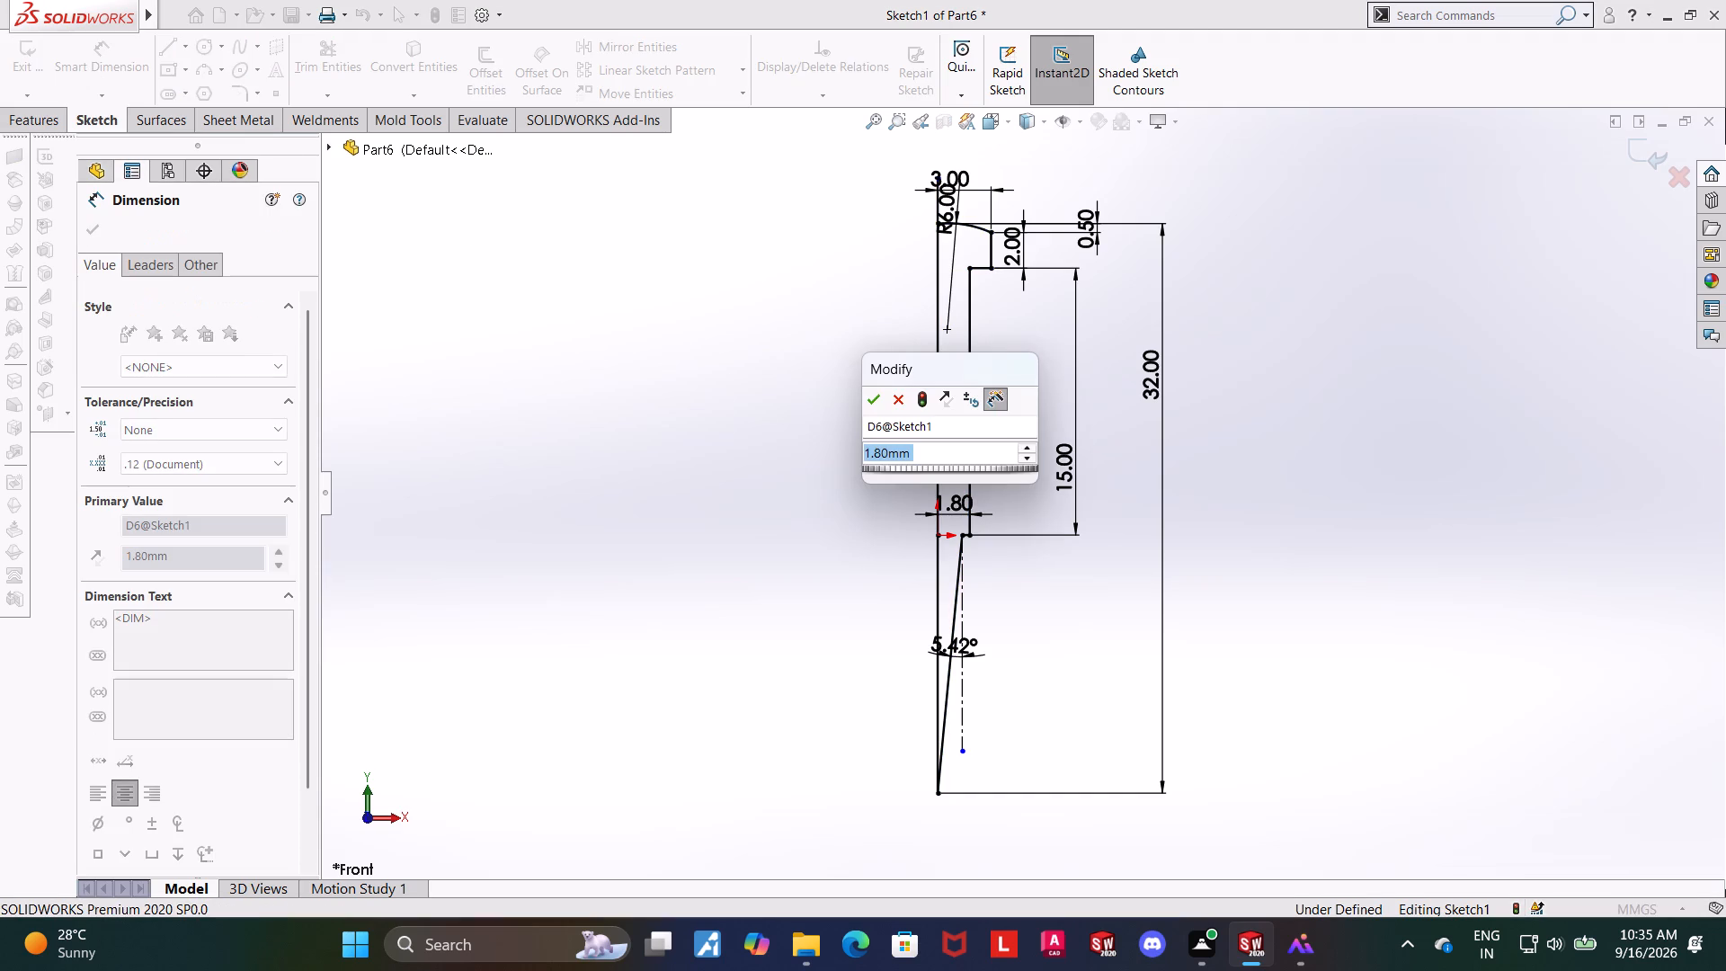
pyautogui.click(877, 405)
pyautogui.press('Escape')
pyautogui.press('Escape')
# Apply a vertical relation between the taper's bottom tip point and the origin.
pyautogui.scroll(3, 1456, 577)
pyautogui.scroll(-1, 1300, 573)
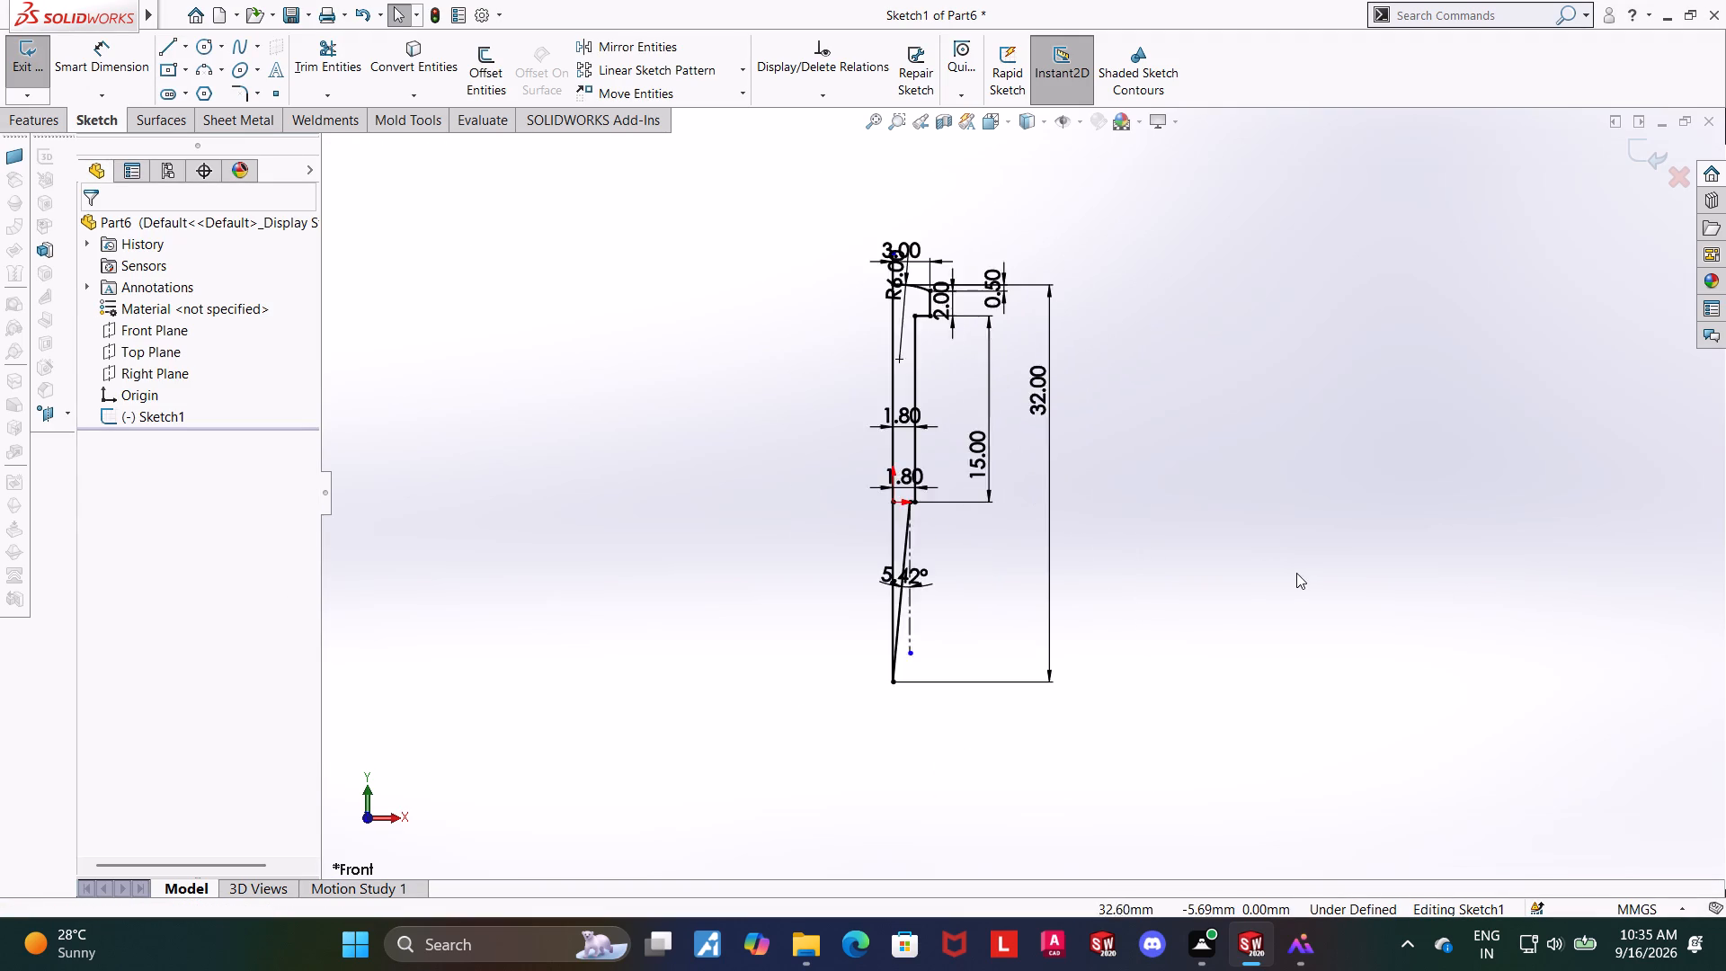
pyautogui.scroll(-1, 1296, 573)
pyautogui.scroll(-3, 752, 617)
pyautogui.scroll(-4, 926, 647)
pyautogui.scroll(4, 920, 637)
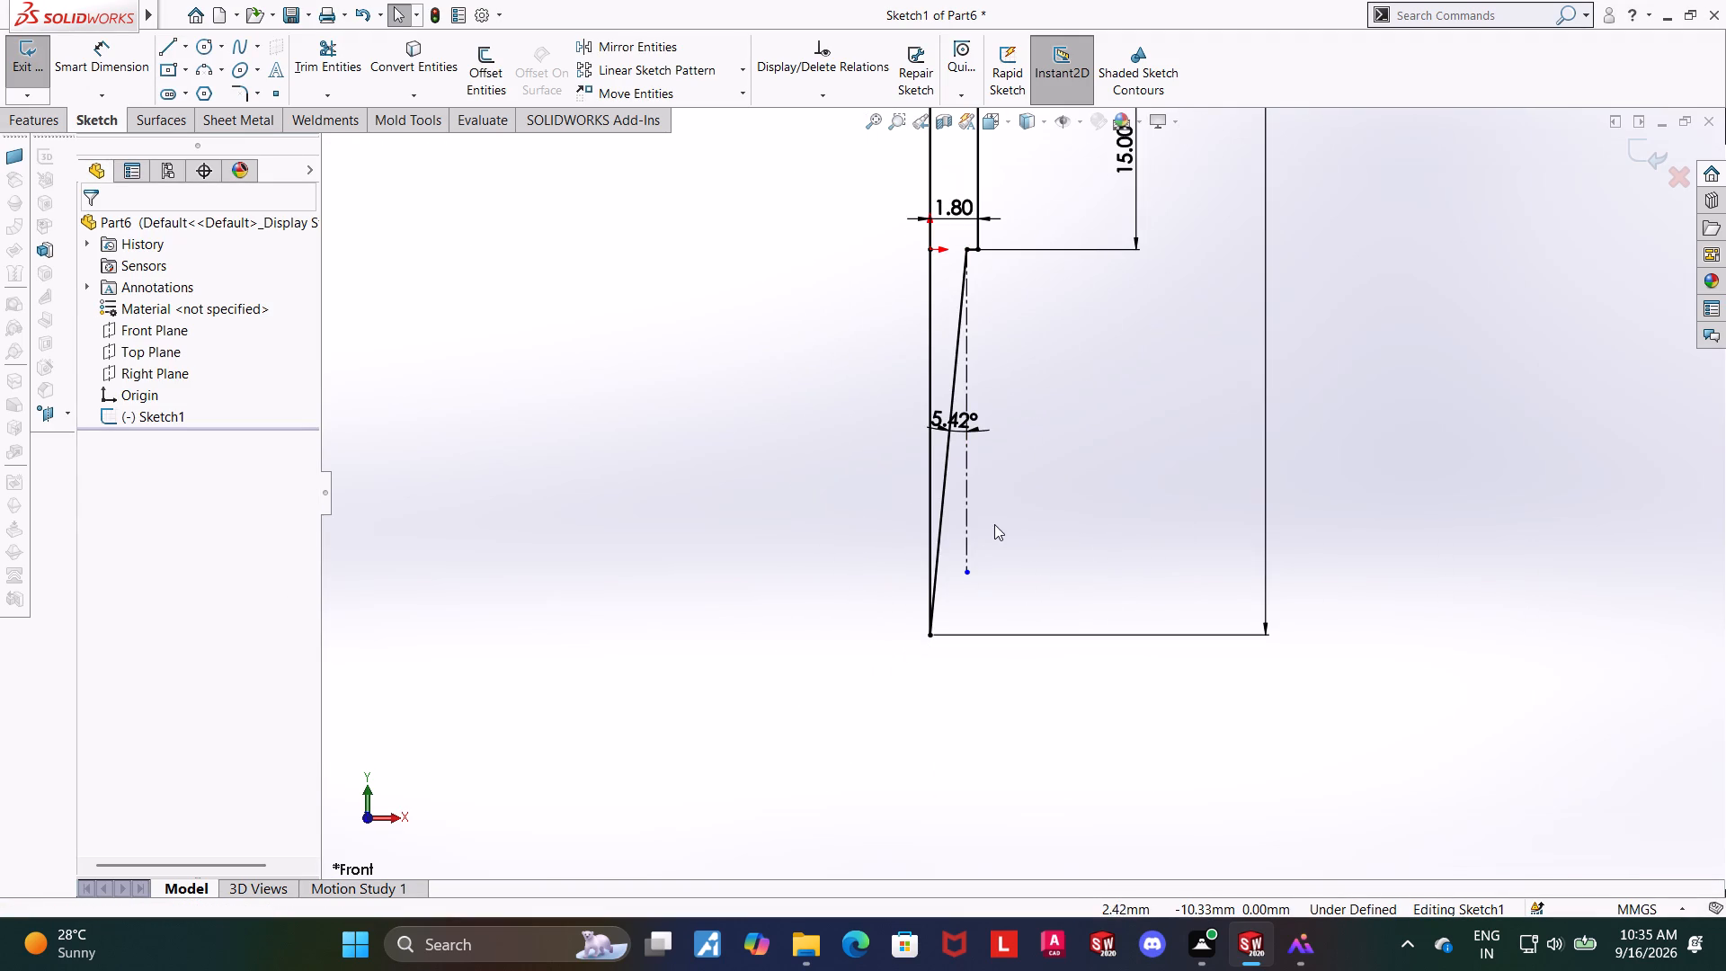
pyautogui.click(931, 637)
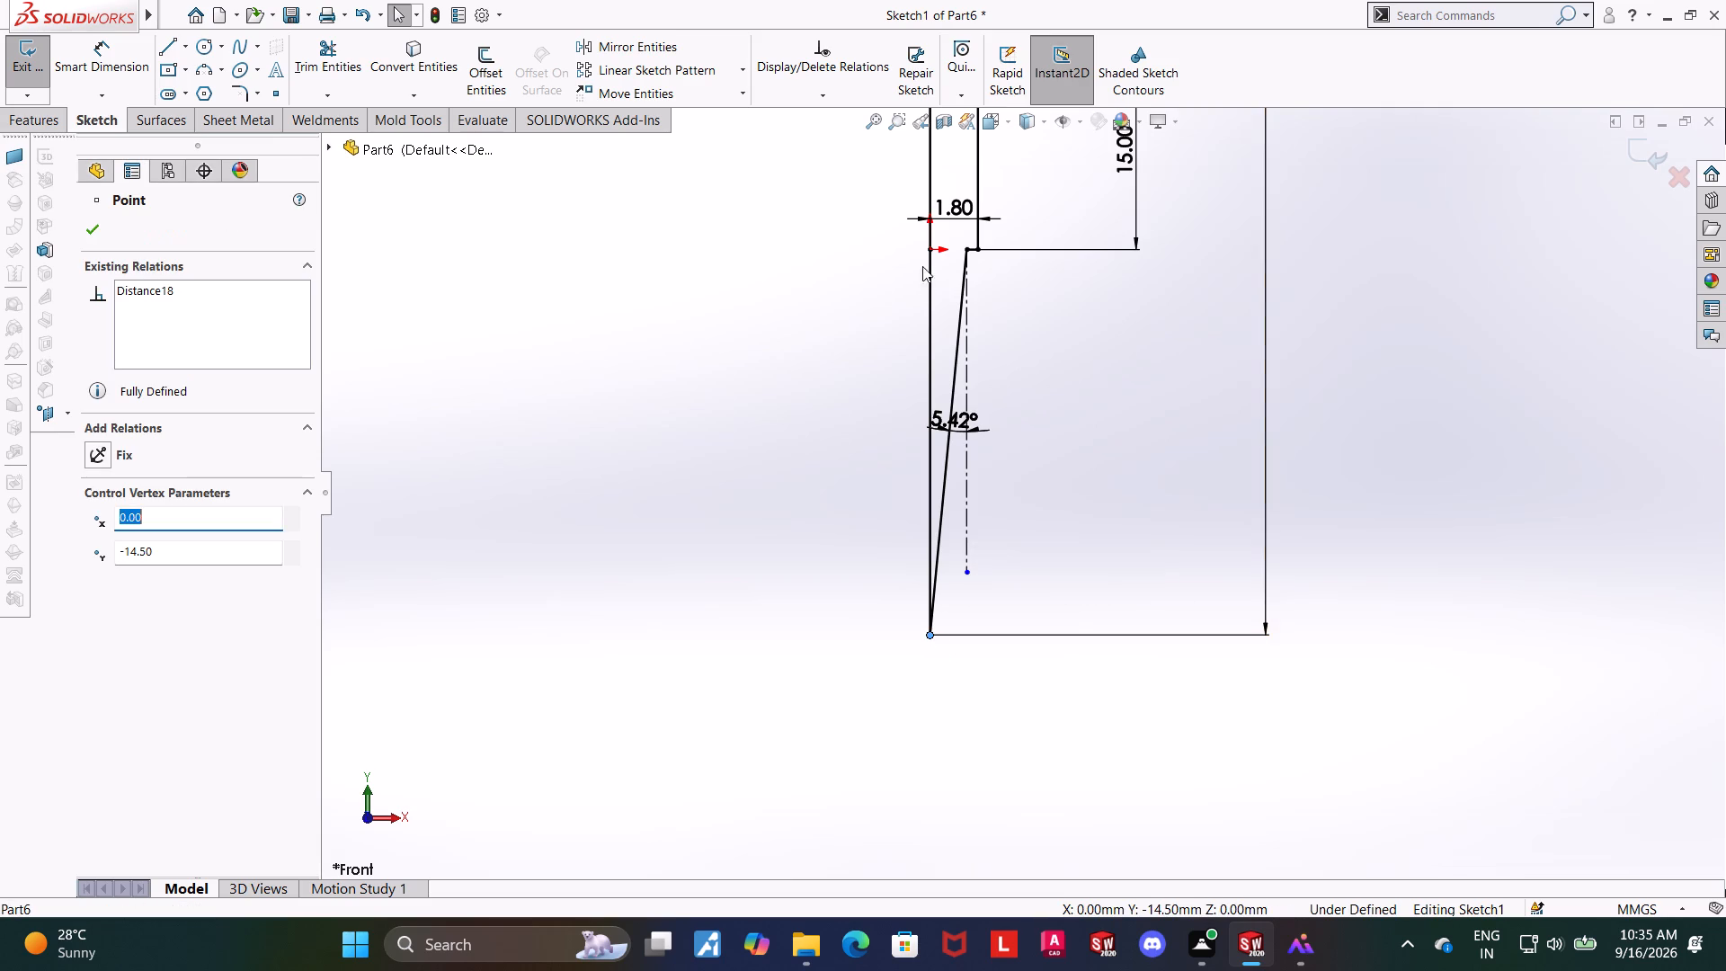
pyautogui.keyDown('ctrl'); pyautogui.click(931, 251); pyautogui.keyUp('ctrl')
pyautogui.click(101, 575)
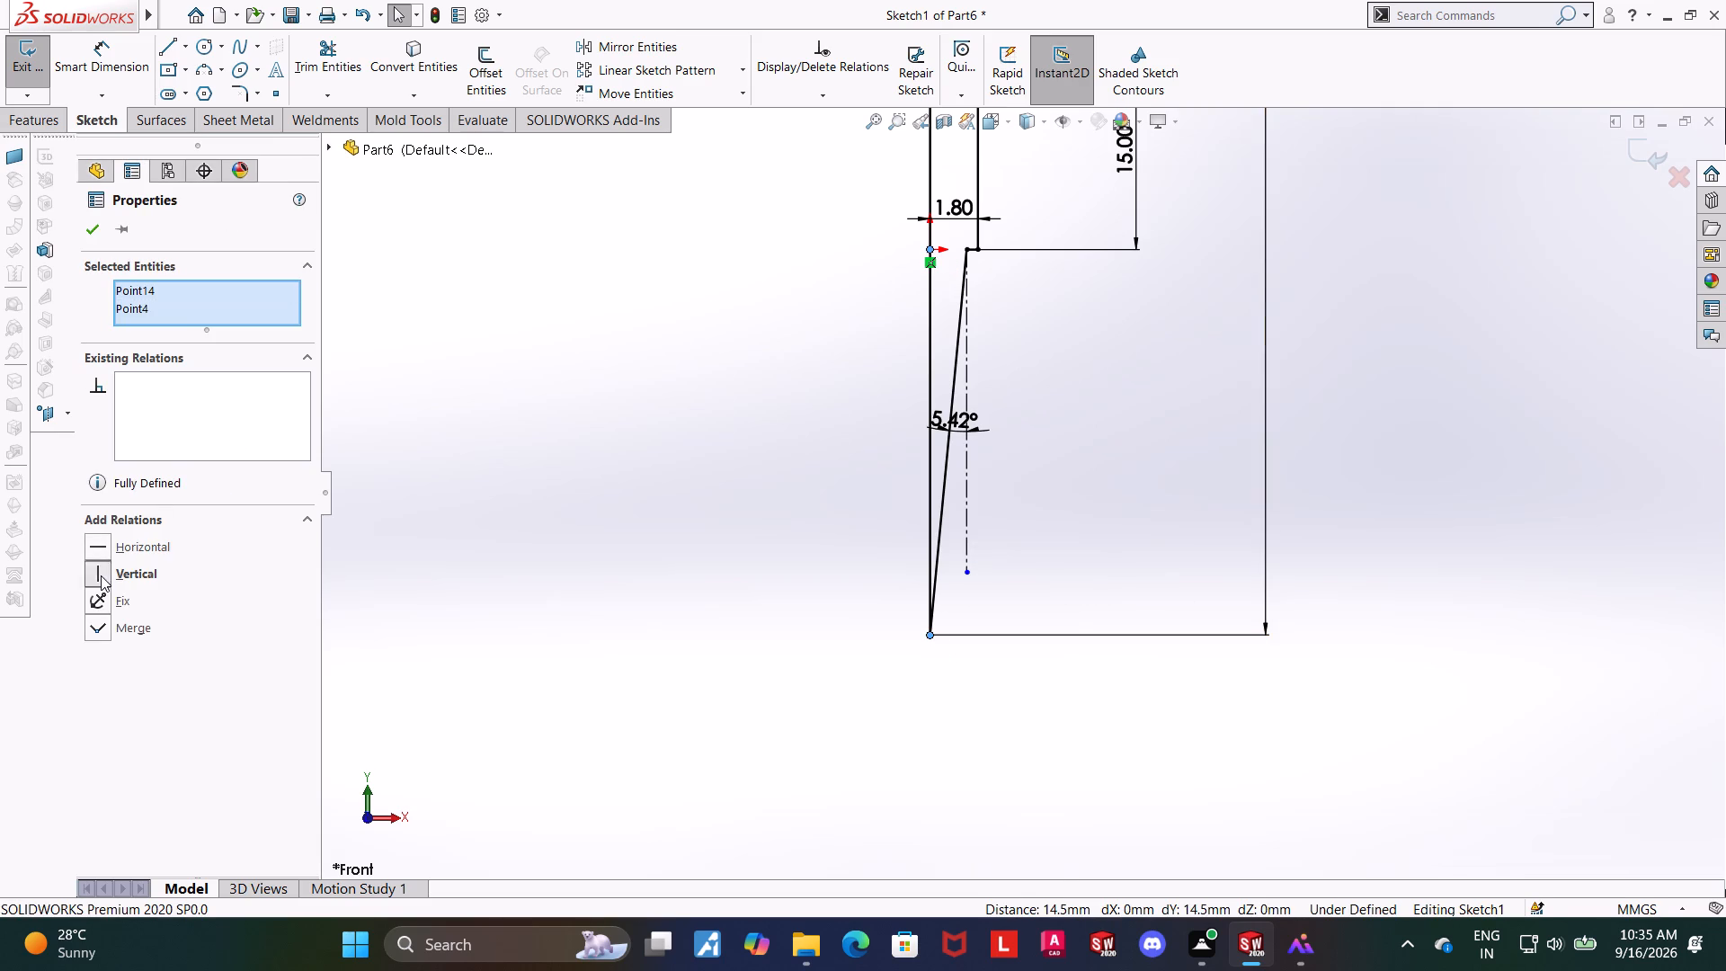
pyautogui.click(96, 219)
pyautogui.click(900, 653)
pyautogui.scroll(3, 1125, 706)
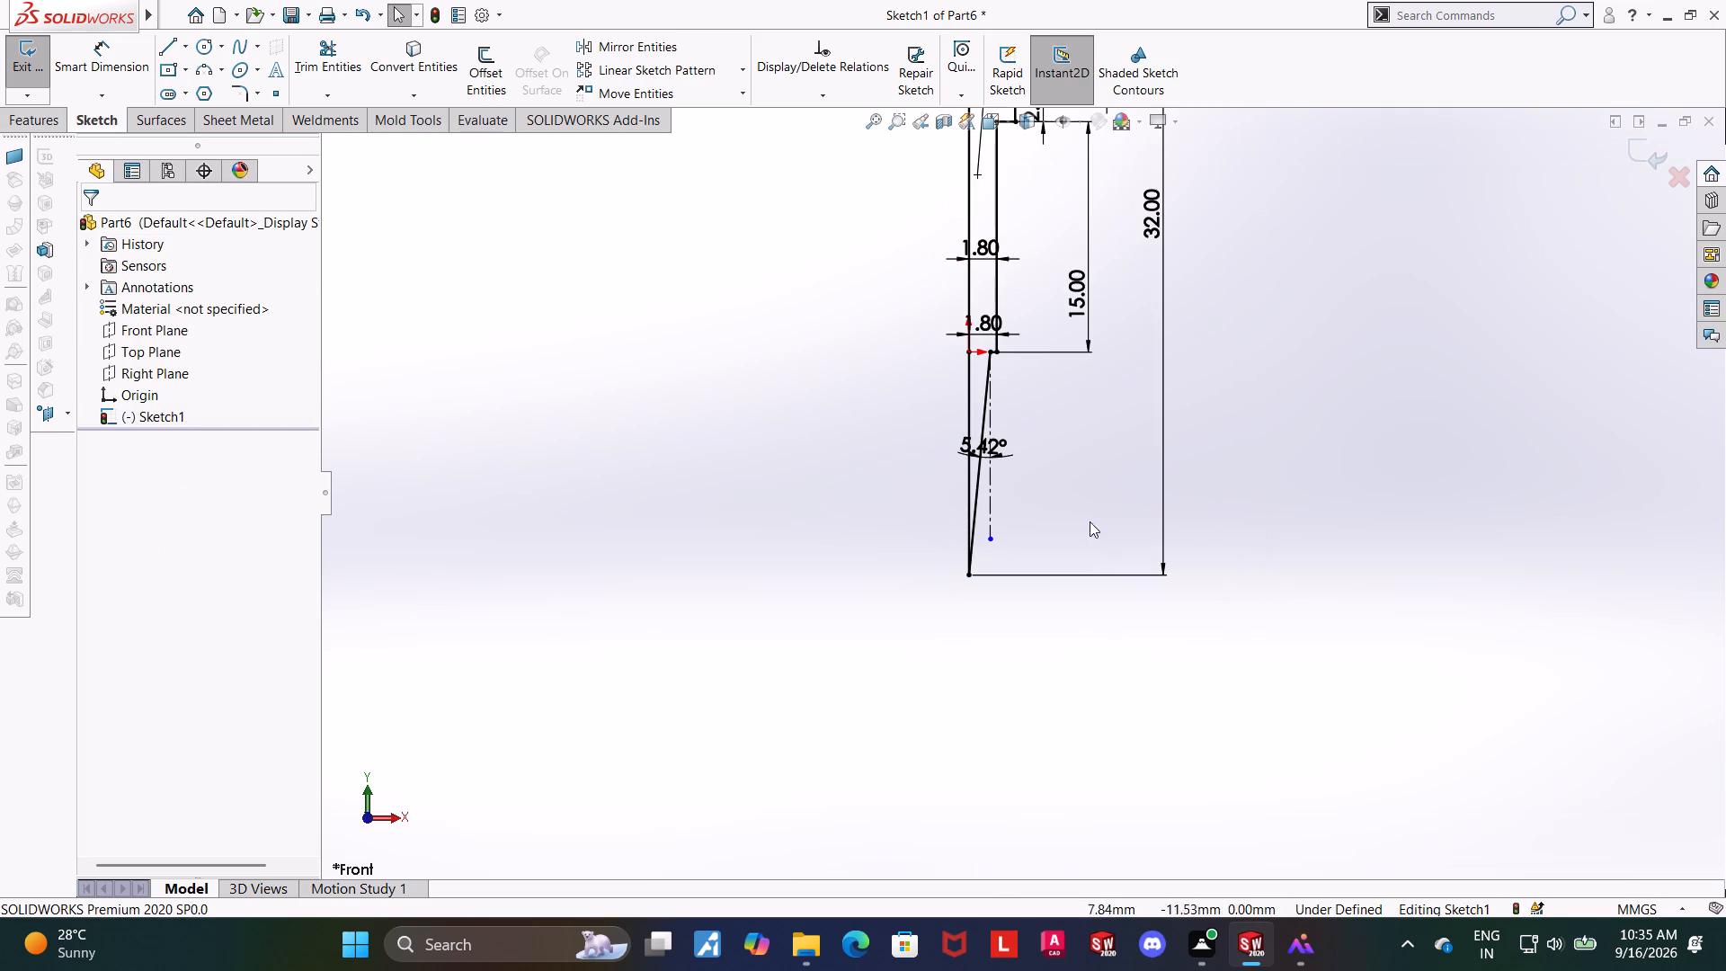
pyautogui.press('Escape')
pyautogui.press('Escape')
# Delete the vertical construction line below the taper's top endpoint together with its angle dimension.
pyautogui.scroll(-2, 1127, 404)
pyautogui.scroll(-2, 970, 315)
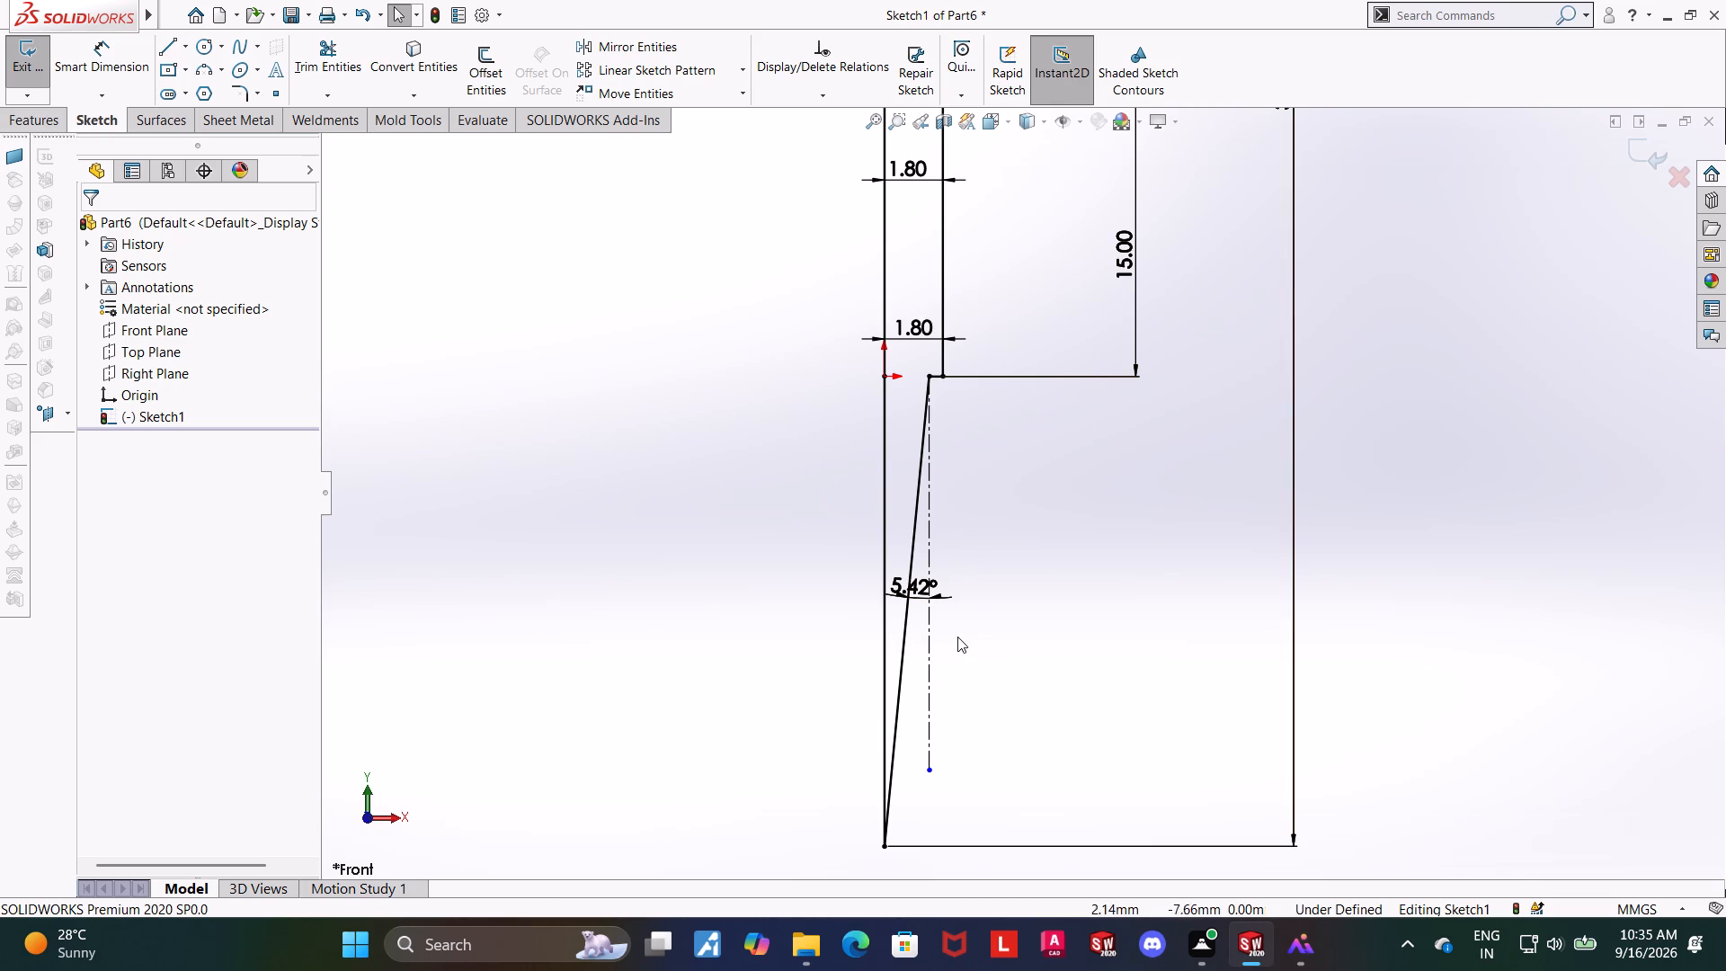
pyautogui.rightClick(931, 613)
pyautogui.click(968, 876)
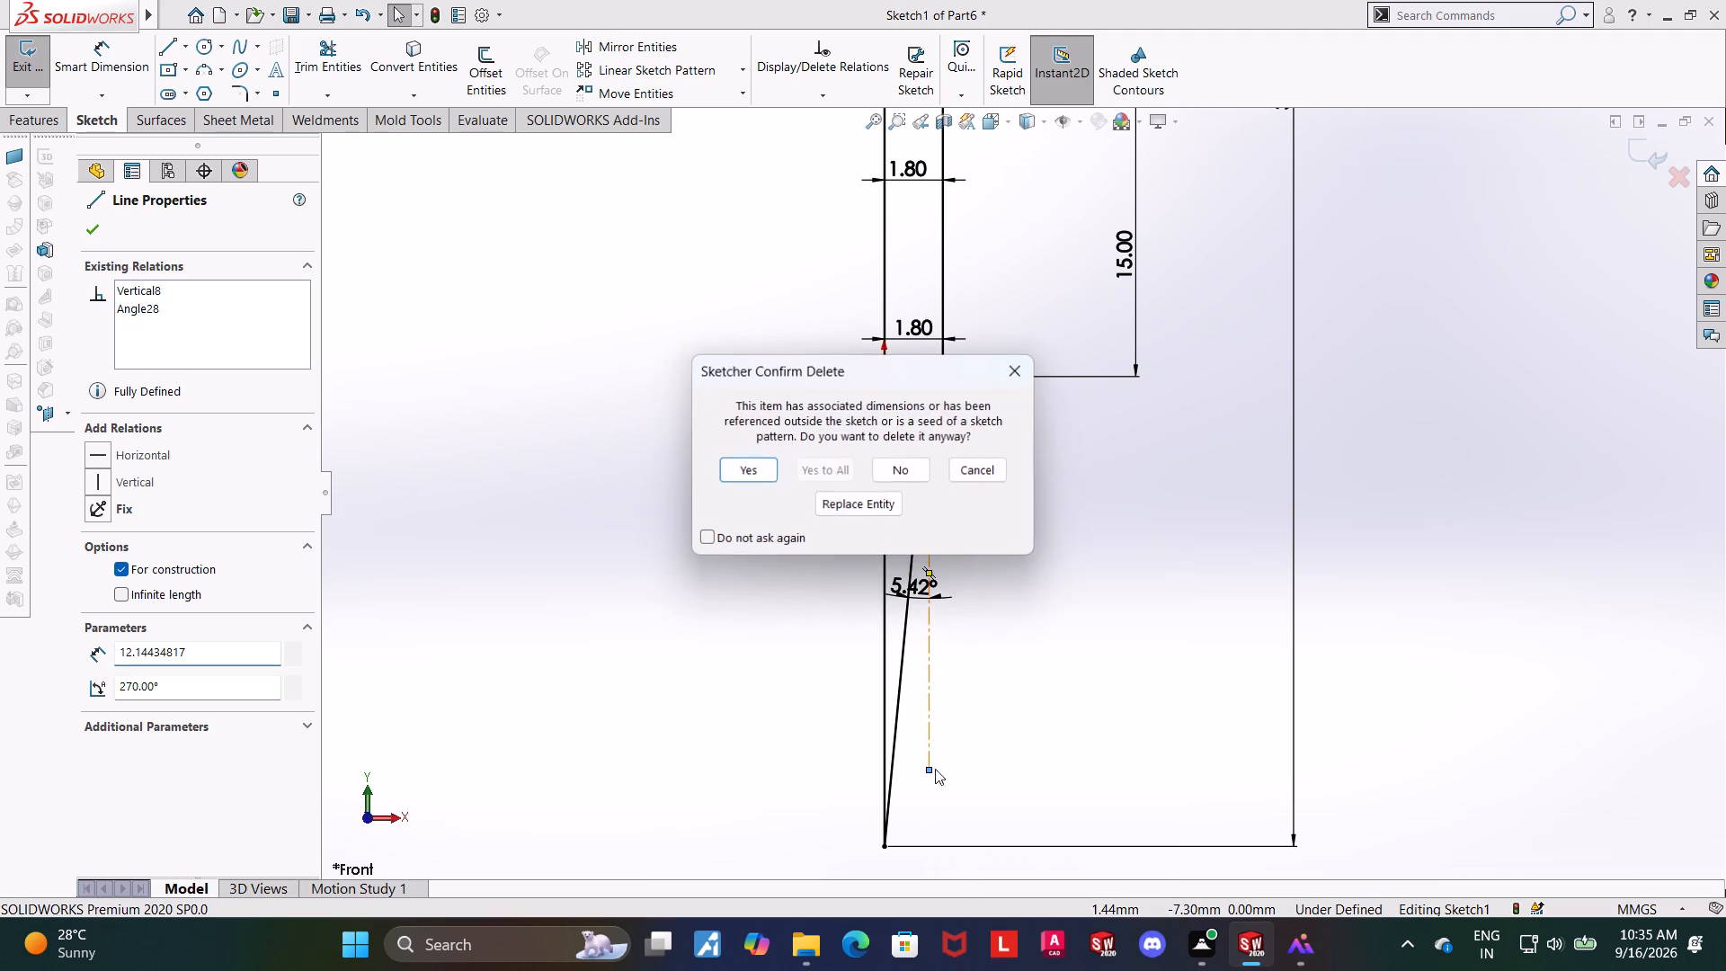
pyautogui.click(769, 470)
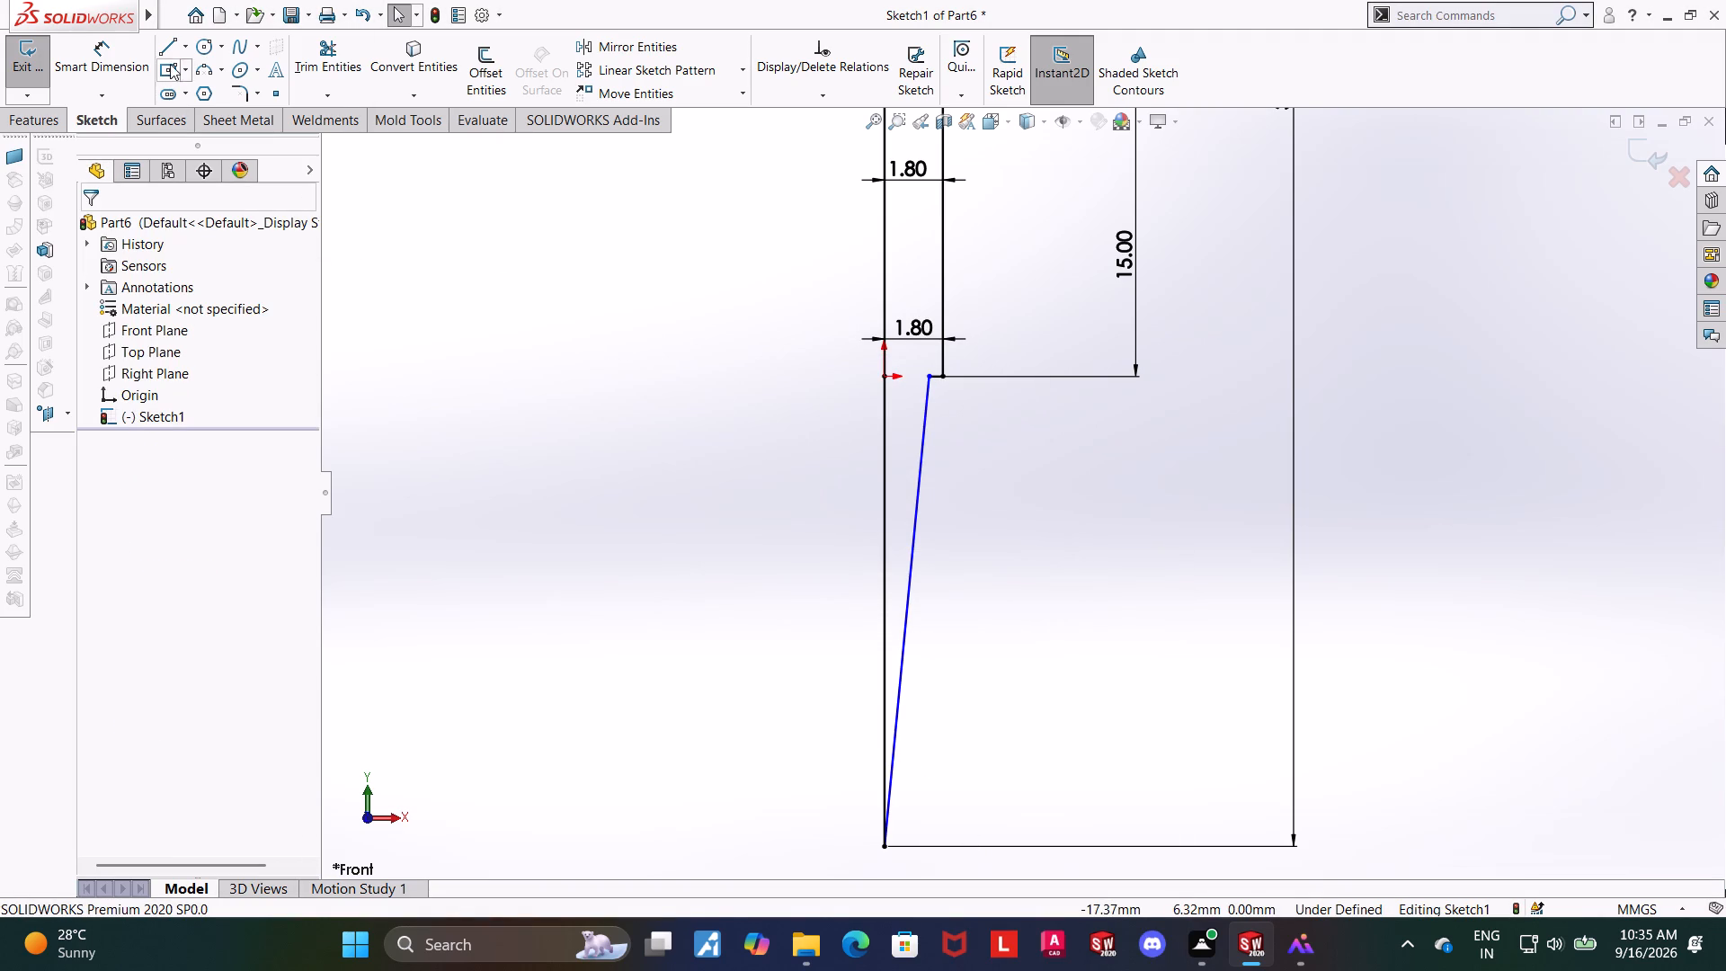
# Draw a vertical centerline about 8.9 mm long downward from the shank's lower outer corner.
pyautogui.click(190, 49)
pyautogui.click(187, 95)
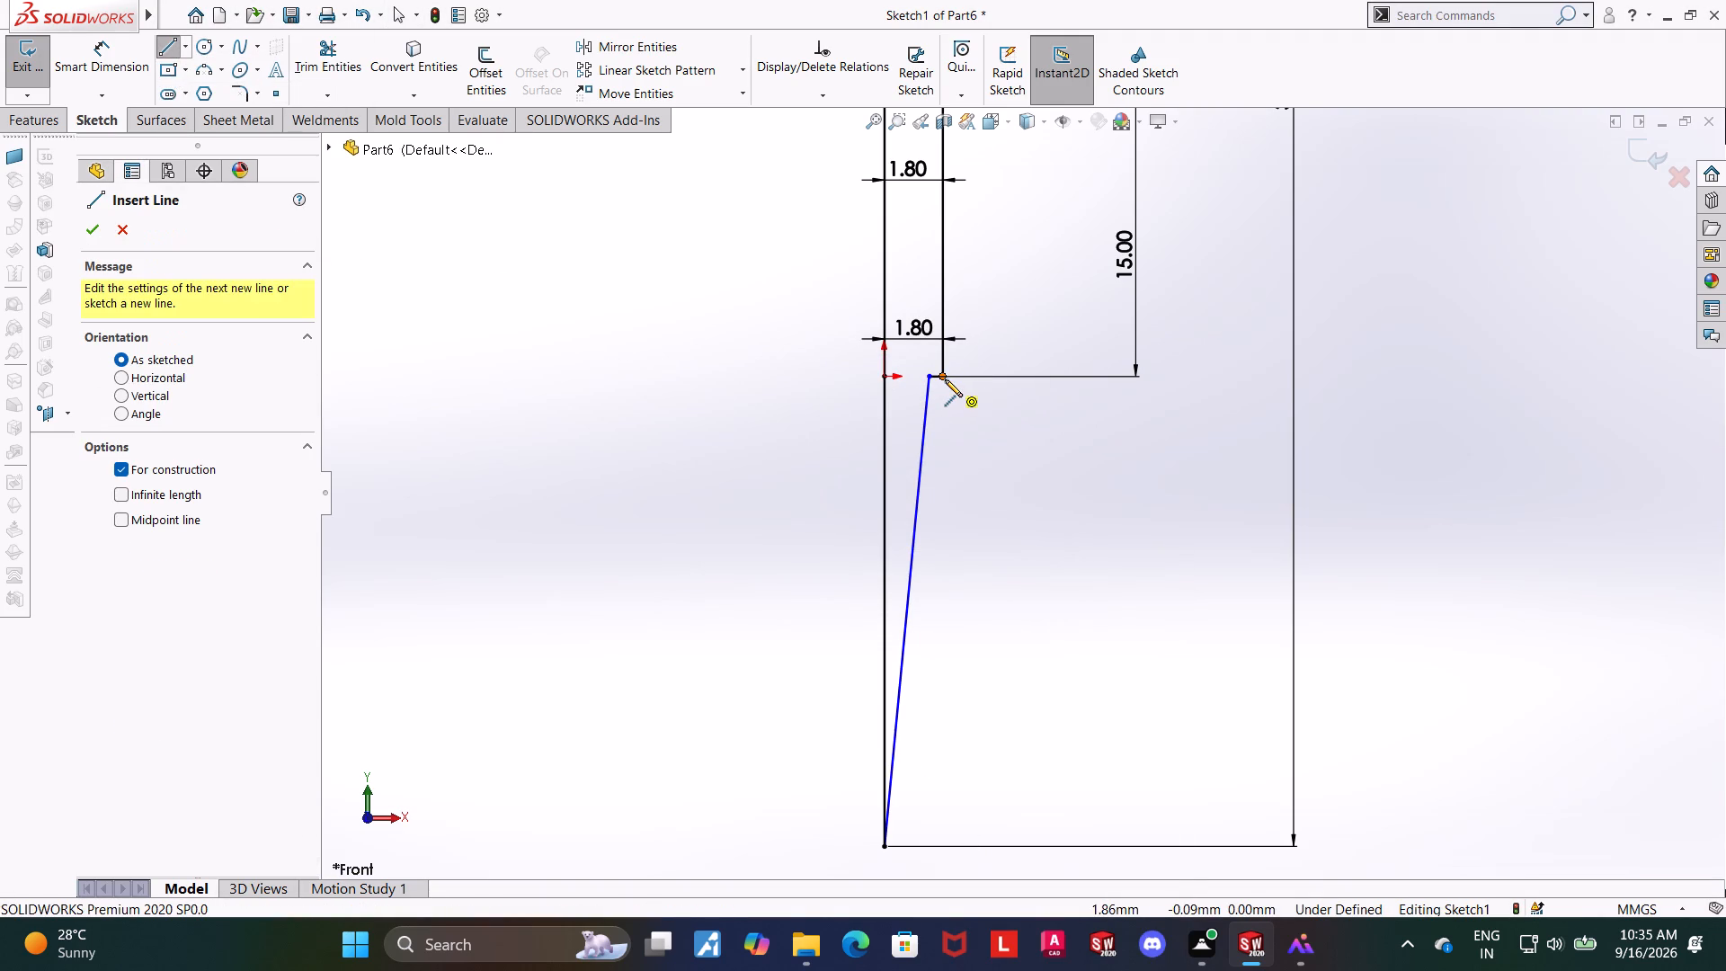
pyautogui.click(945, 379)
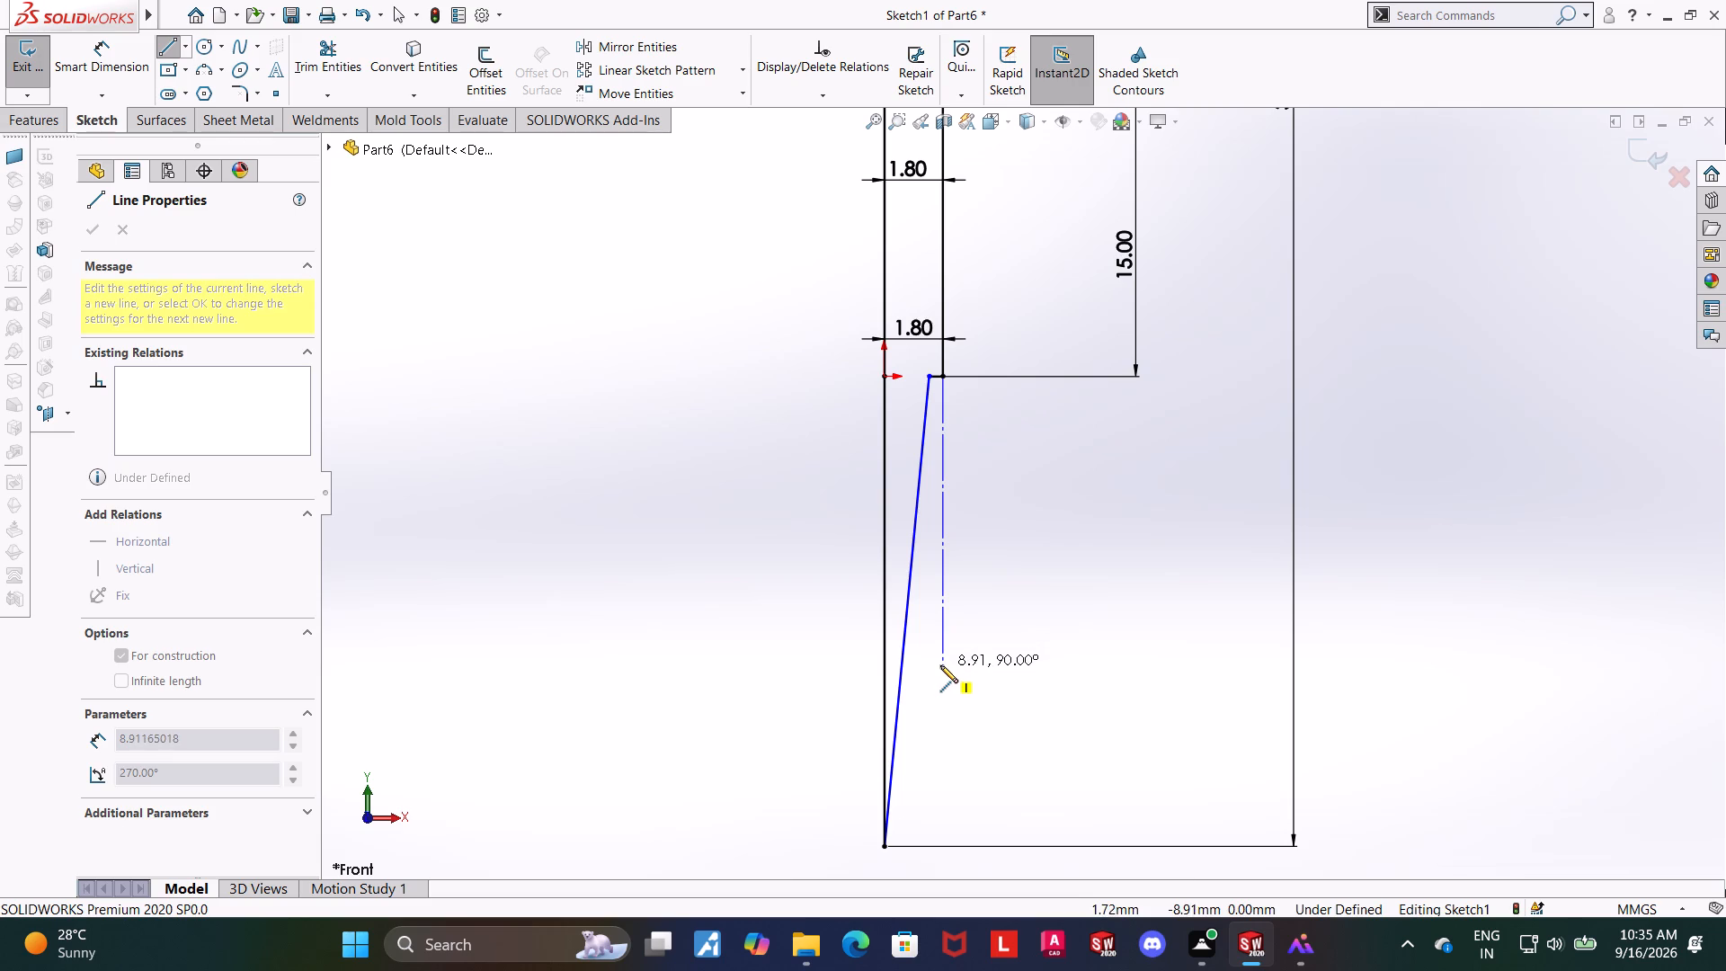
pyautogui.click(940, 665)
pyautogui.press('Escape')
pyautogui.press('Escape')
pyautogui.press('Escape')
# Add a 5.42° angle dimension between the taper line and the vertical centerline below the shank corner.
pyautogui.click(101, 67)
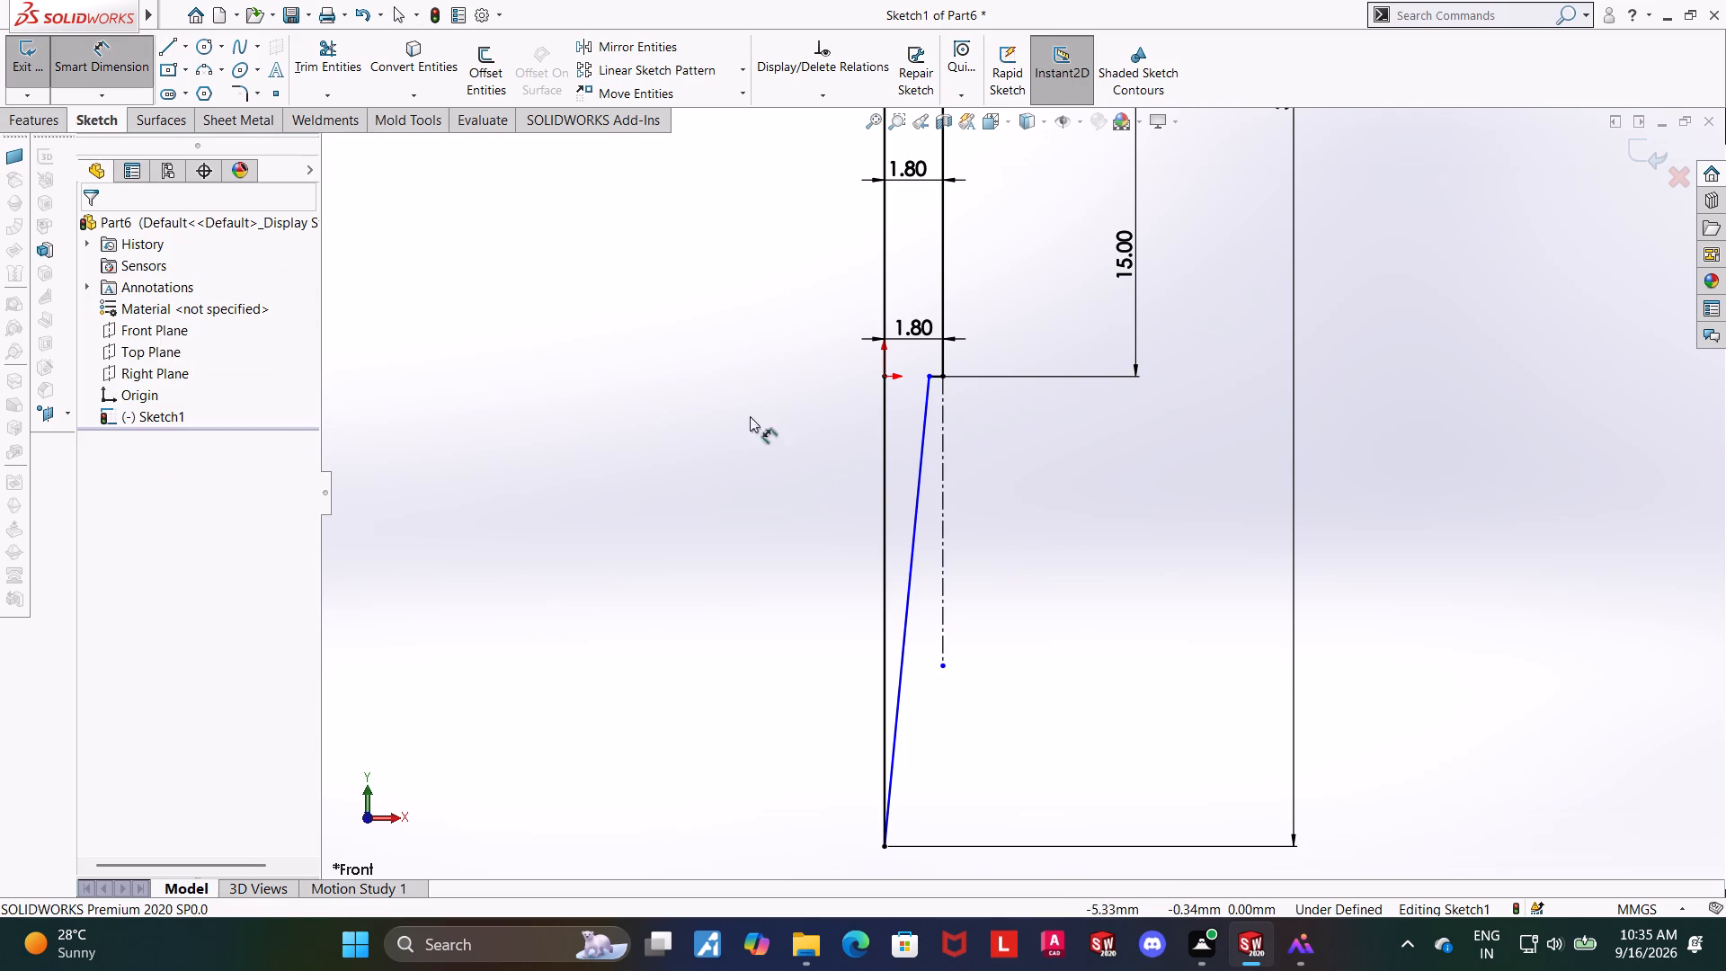
pyautogui.click(946, 564)
pyautogui.keyDown('ctrl'); pyautogui.click(912, 564); pyautogui.keyUp('ctrl')
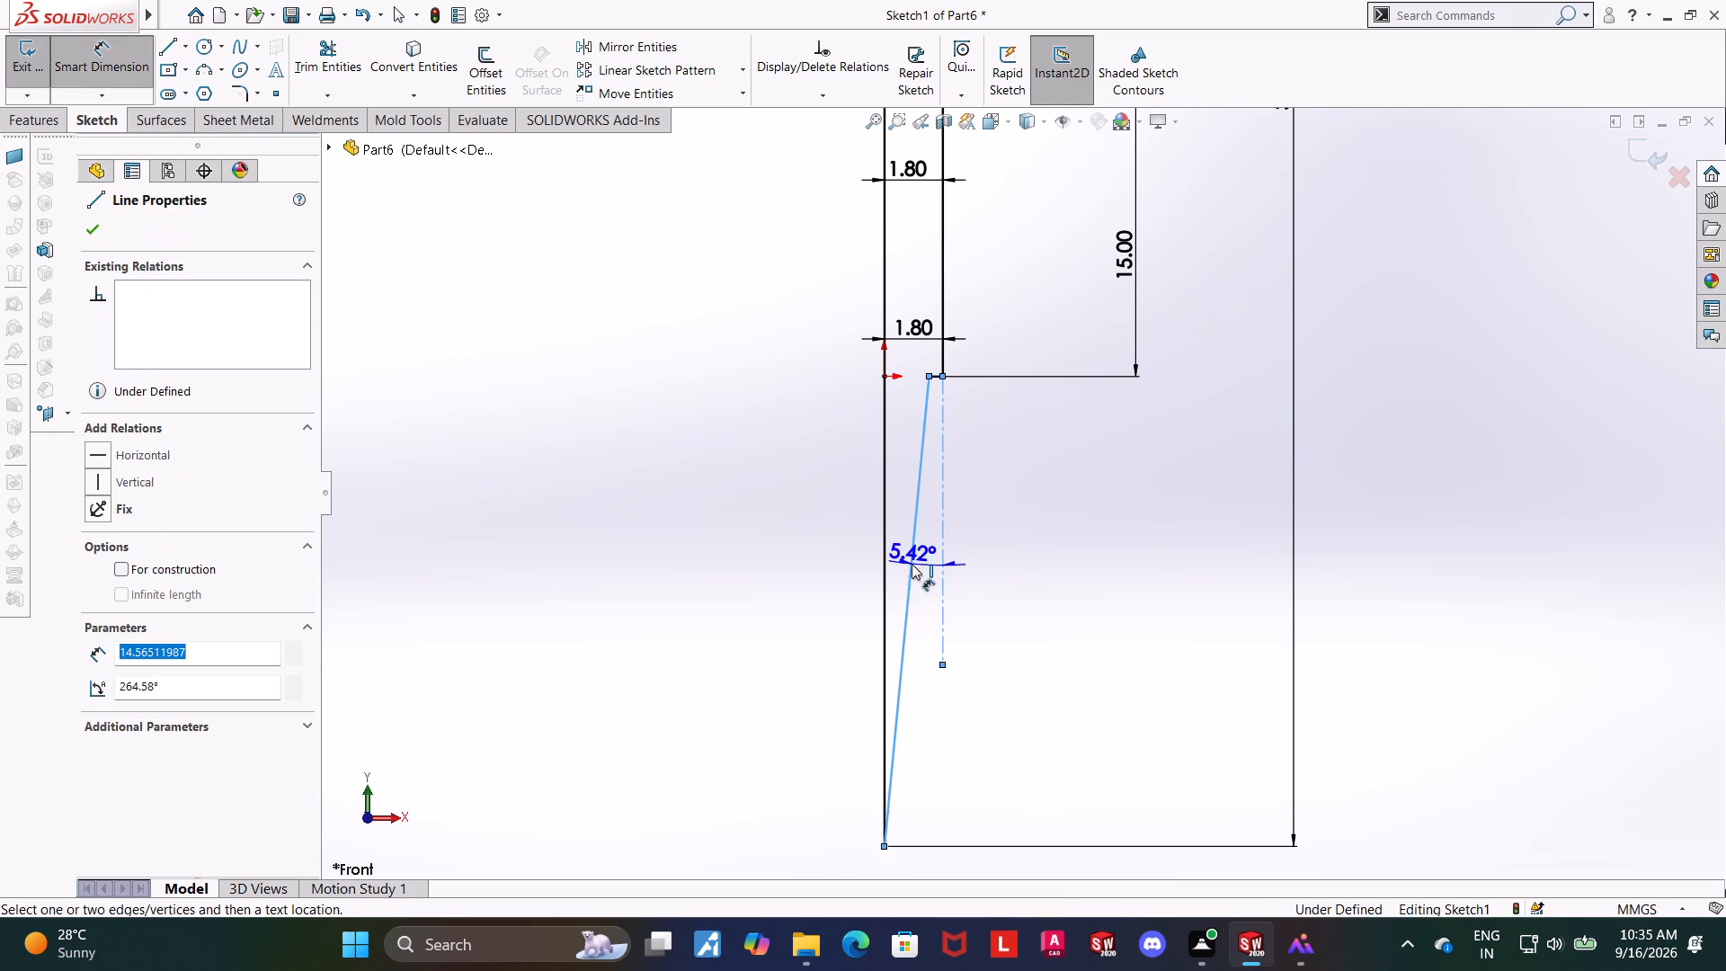
pyautogui.click(921, 628)
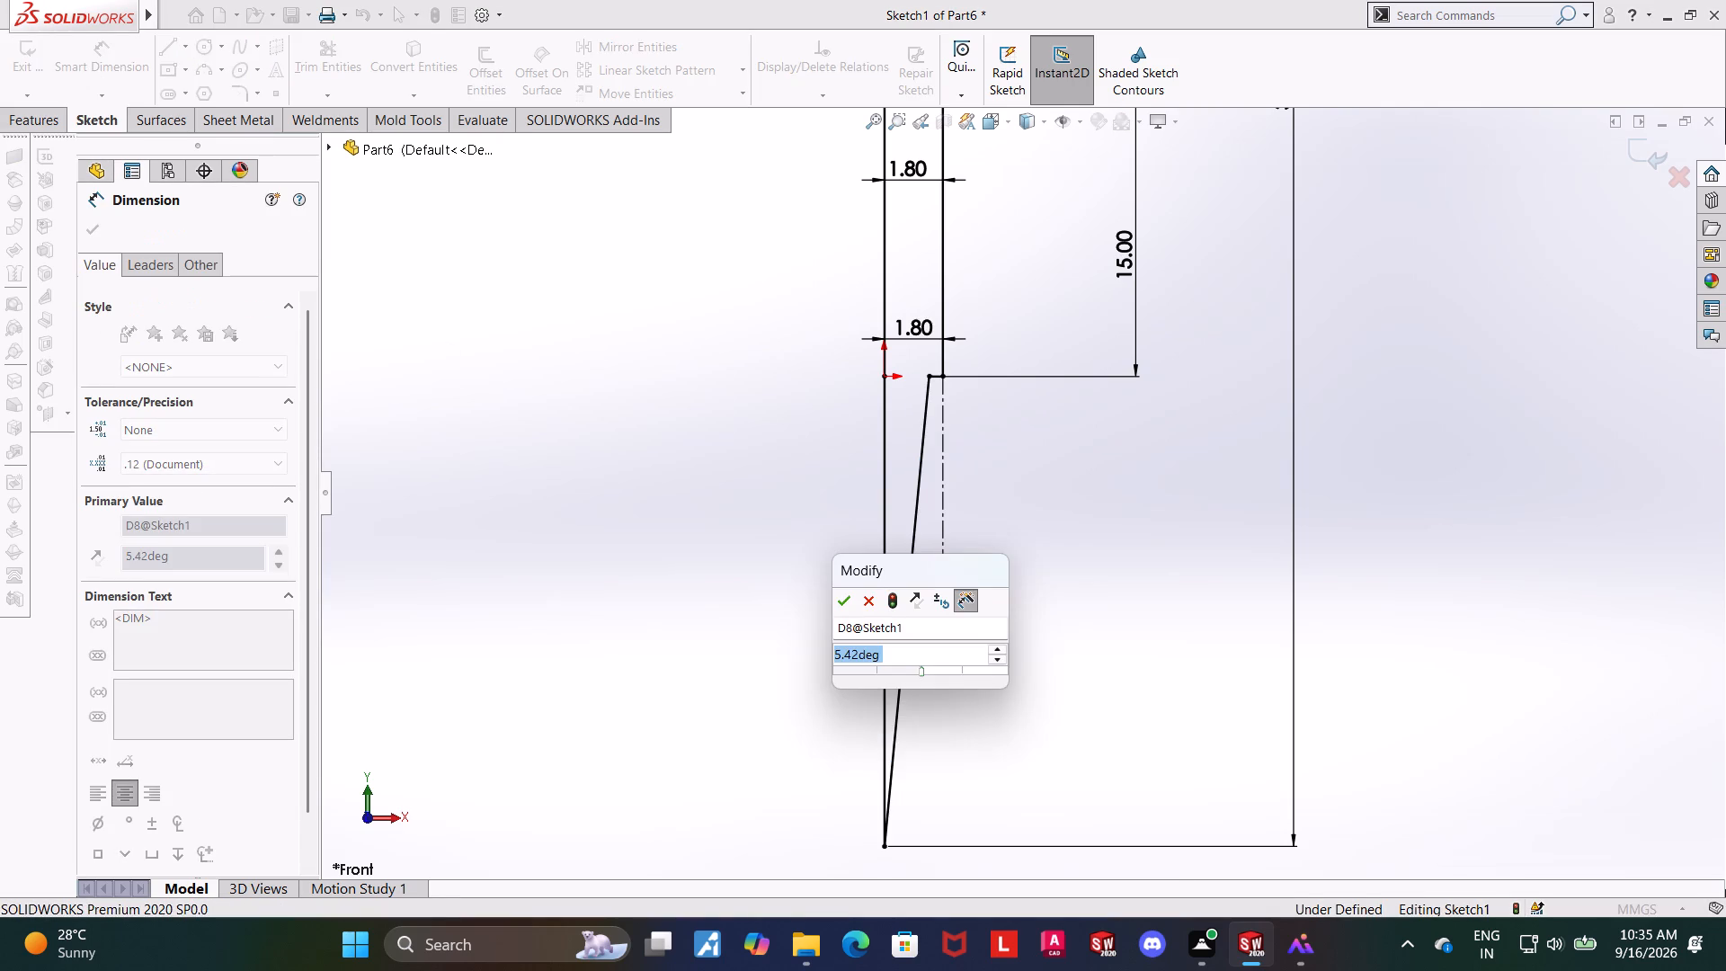
pyautogui.click(850, 606)
pyautogui.press('Escape')
pyautogui.press('Escape')
pyautogui.press('Escape')
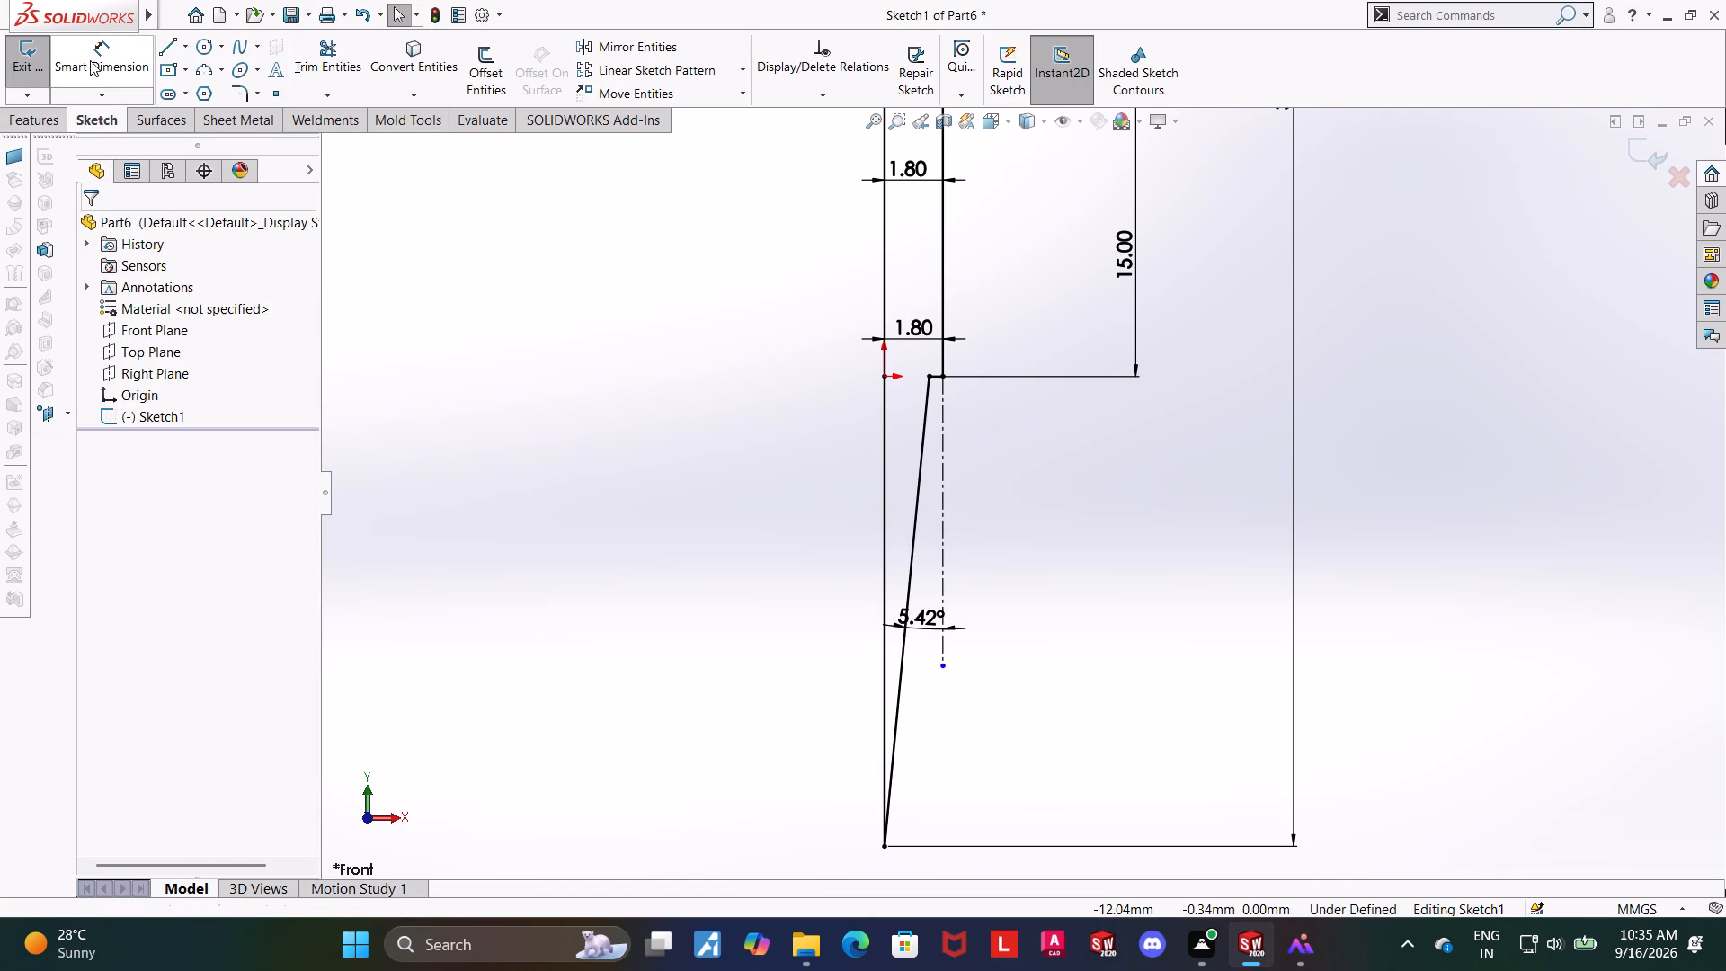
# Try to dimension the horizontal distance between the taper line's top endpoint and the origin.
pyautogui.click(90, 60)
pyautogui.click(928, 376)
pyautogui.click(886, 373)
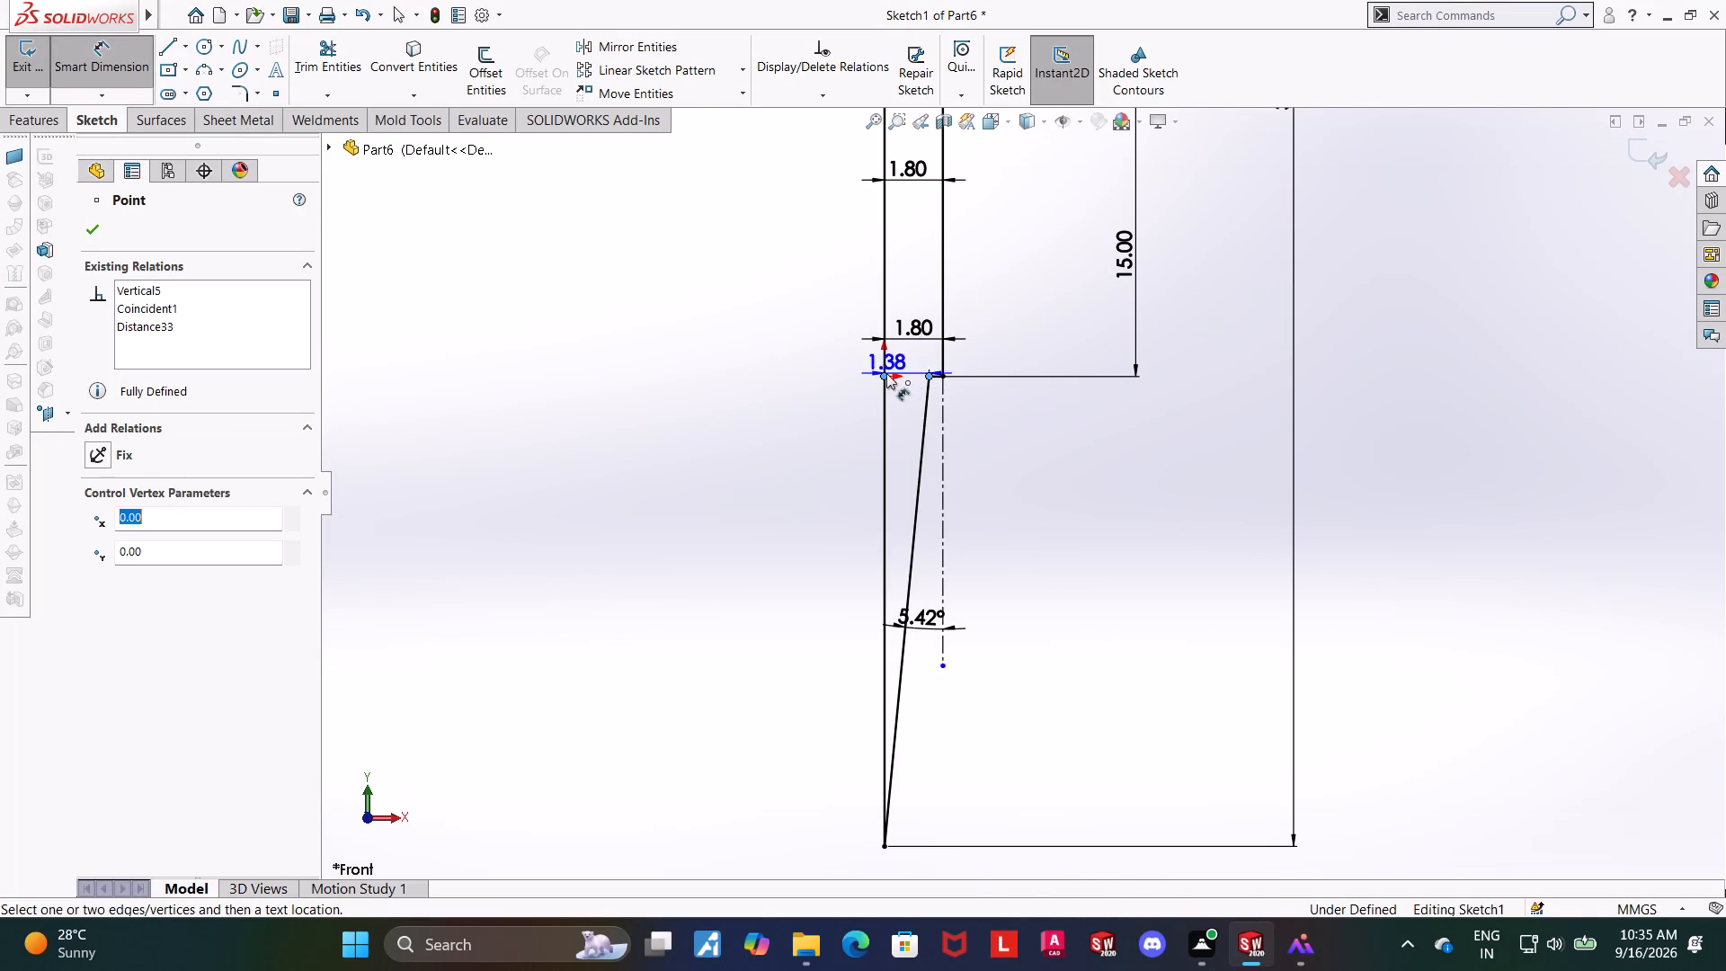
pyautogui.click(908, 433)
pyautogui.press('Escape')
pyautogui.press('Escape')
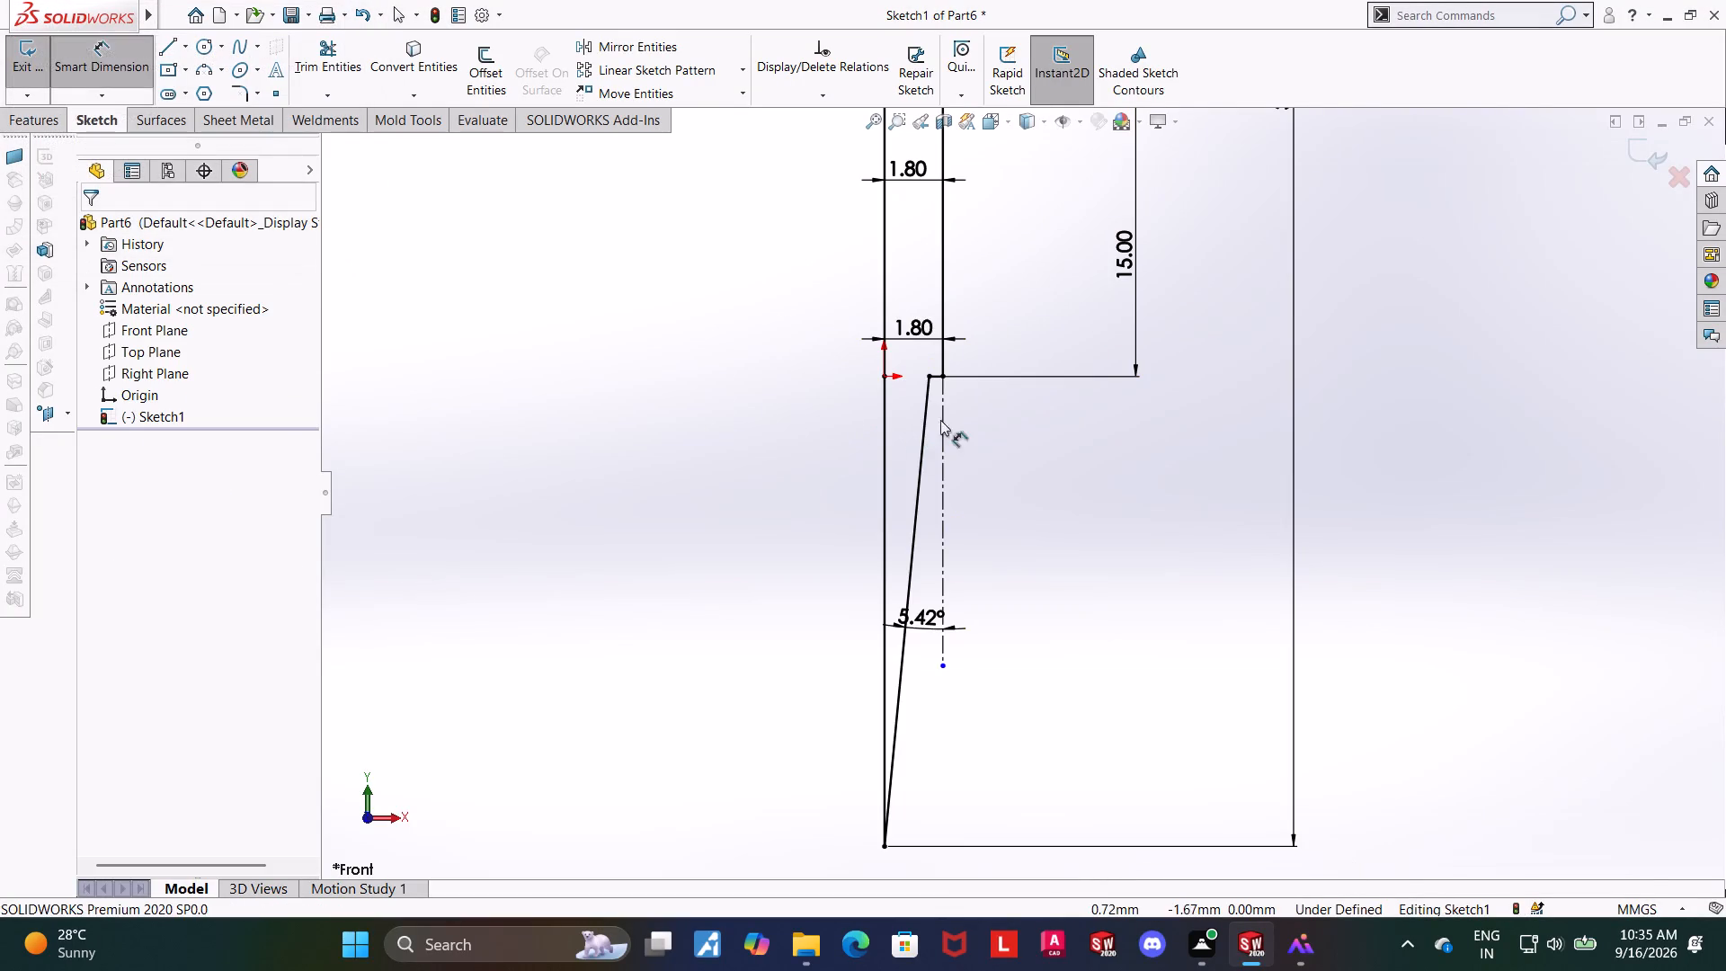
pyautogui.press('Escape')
# Trim the short horizontal line between the taper line's top endpoint and the shank's lower outer corner.
pyautogui.scroll(5, 1013, 473)
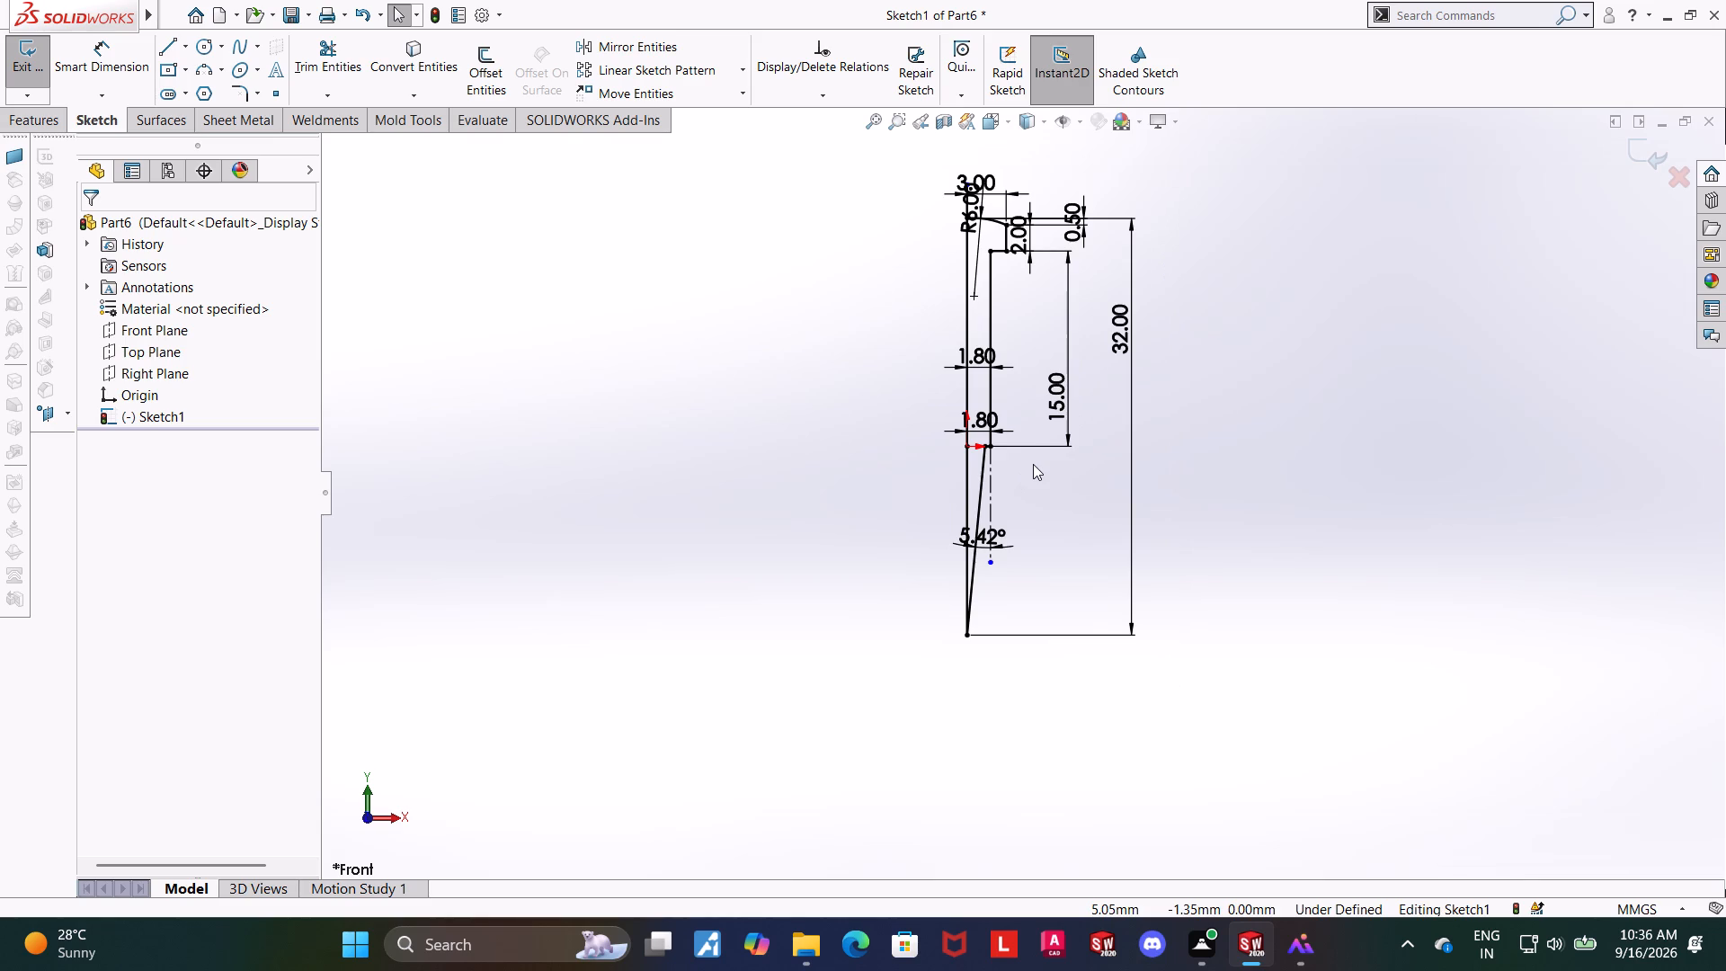
pyautogui.scroll(-6, 1028, 482)
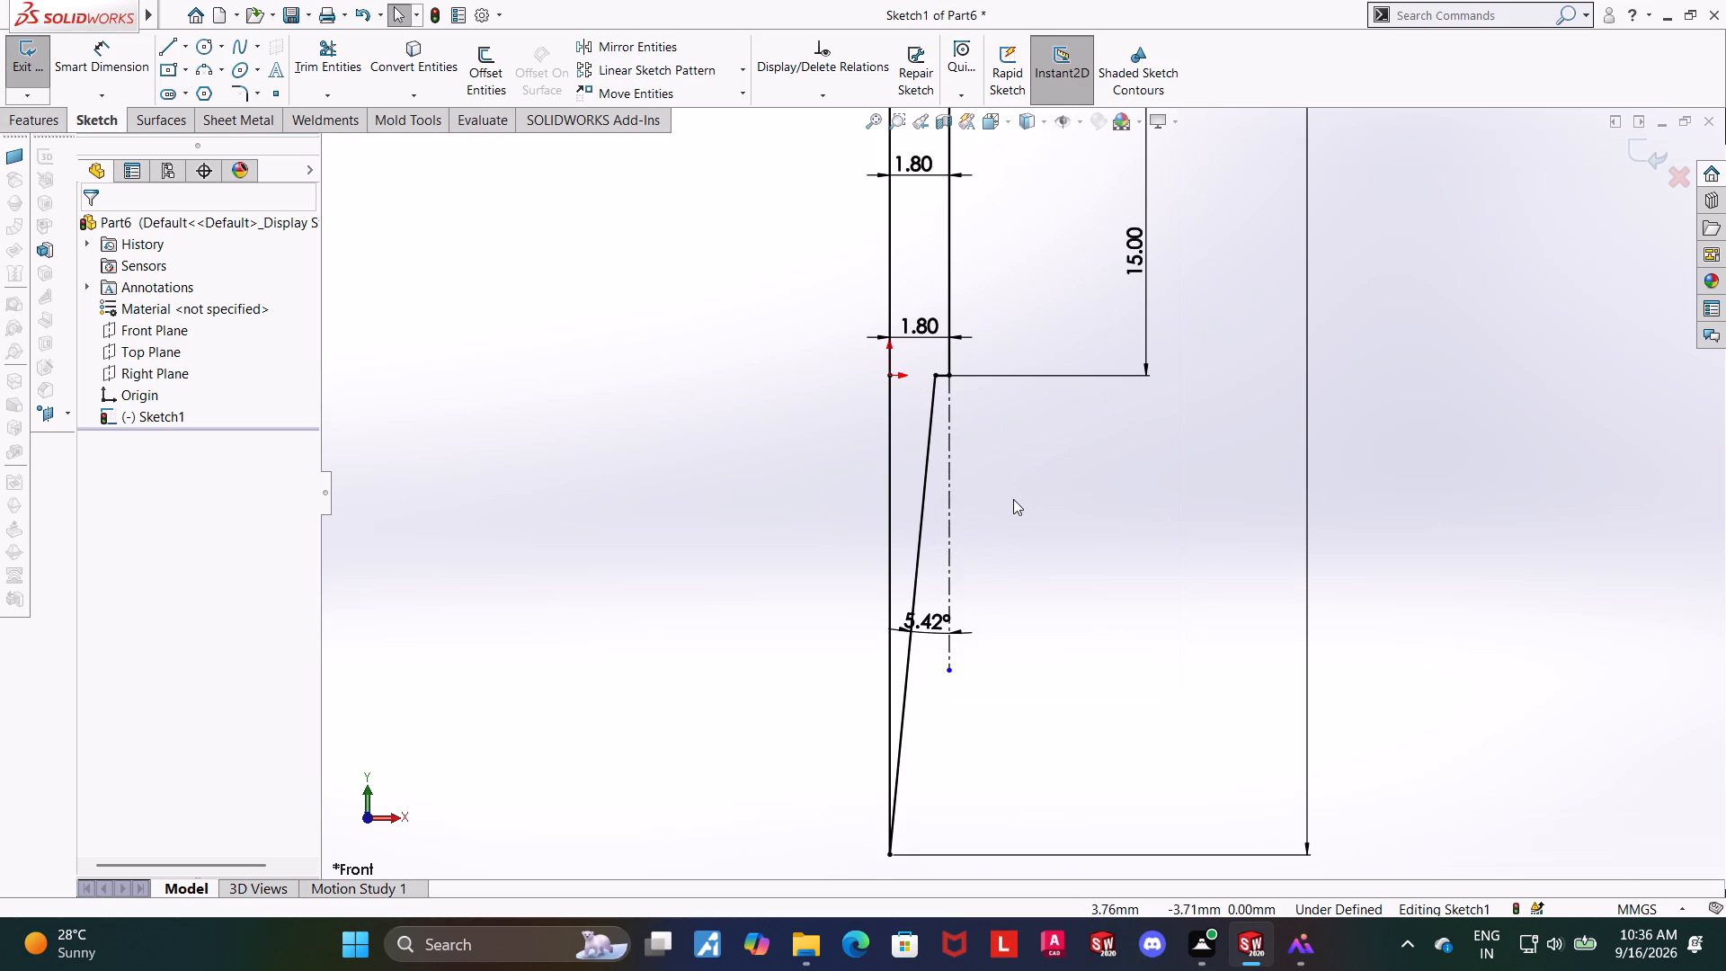
pyautogui.click(328, 66)
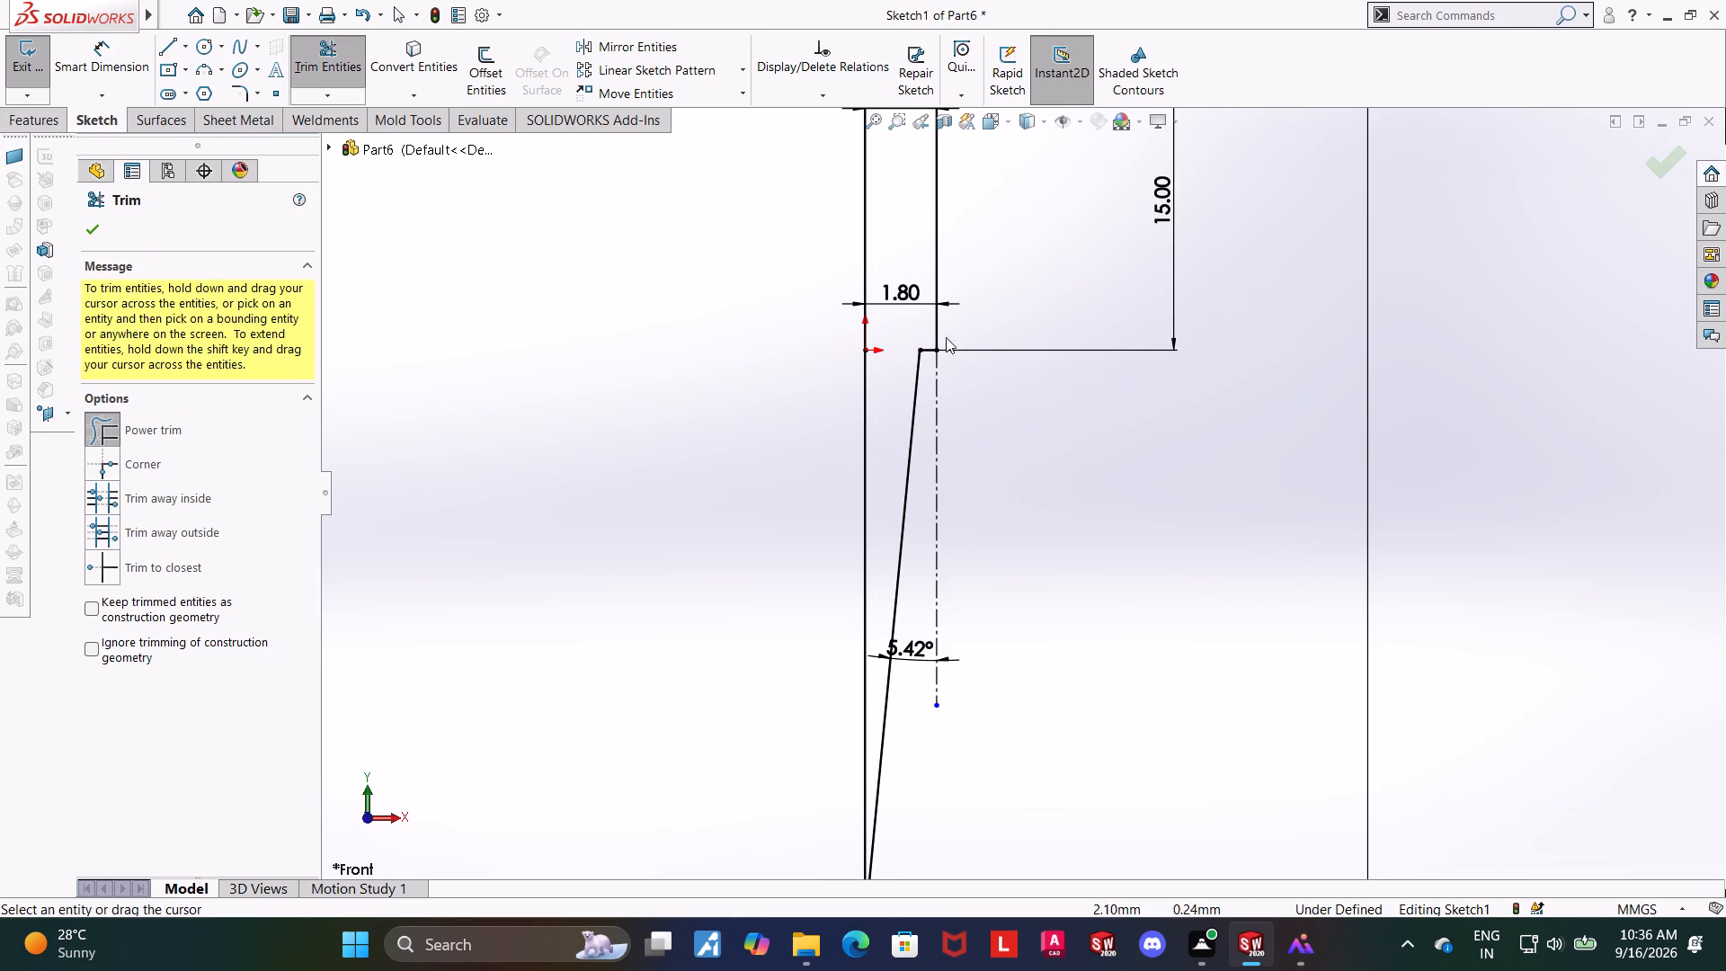
pyautogui.scroll(-4, 940, 332)
pyautogui.moveTo(946, 382); pyautogui.dragTo(945, 446)
pyautogui.scroll(8, 943, 442)
pyautogui.press('Escape')
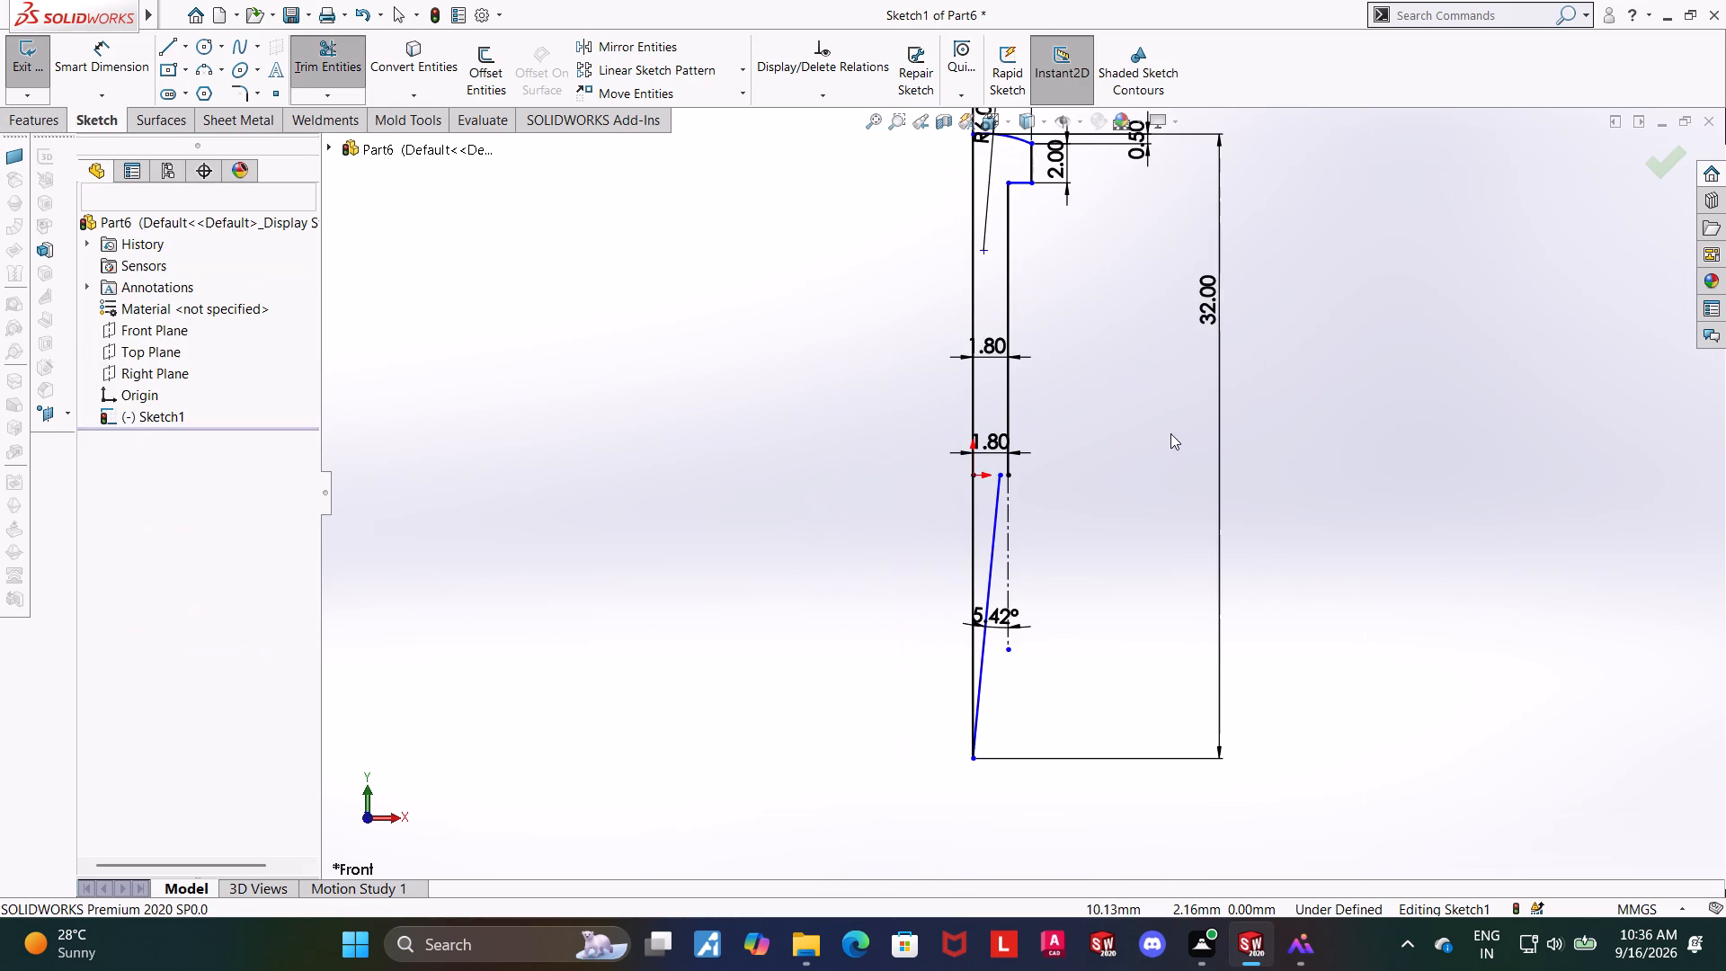
pyautogui.press('Escape')
pyautogui.scroll(-4, 1125, 432)
pyautogui.press('Escape')
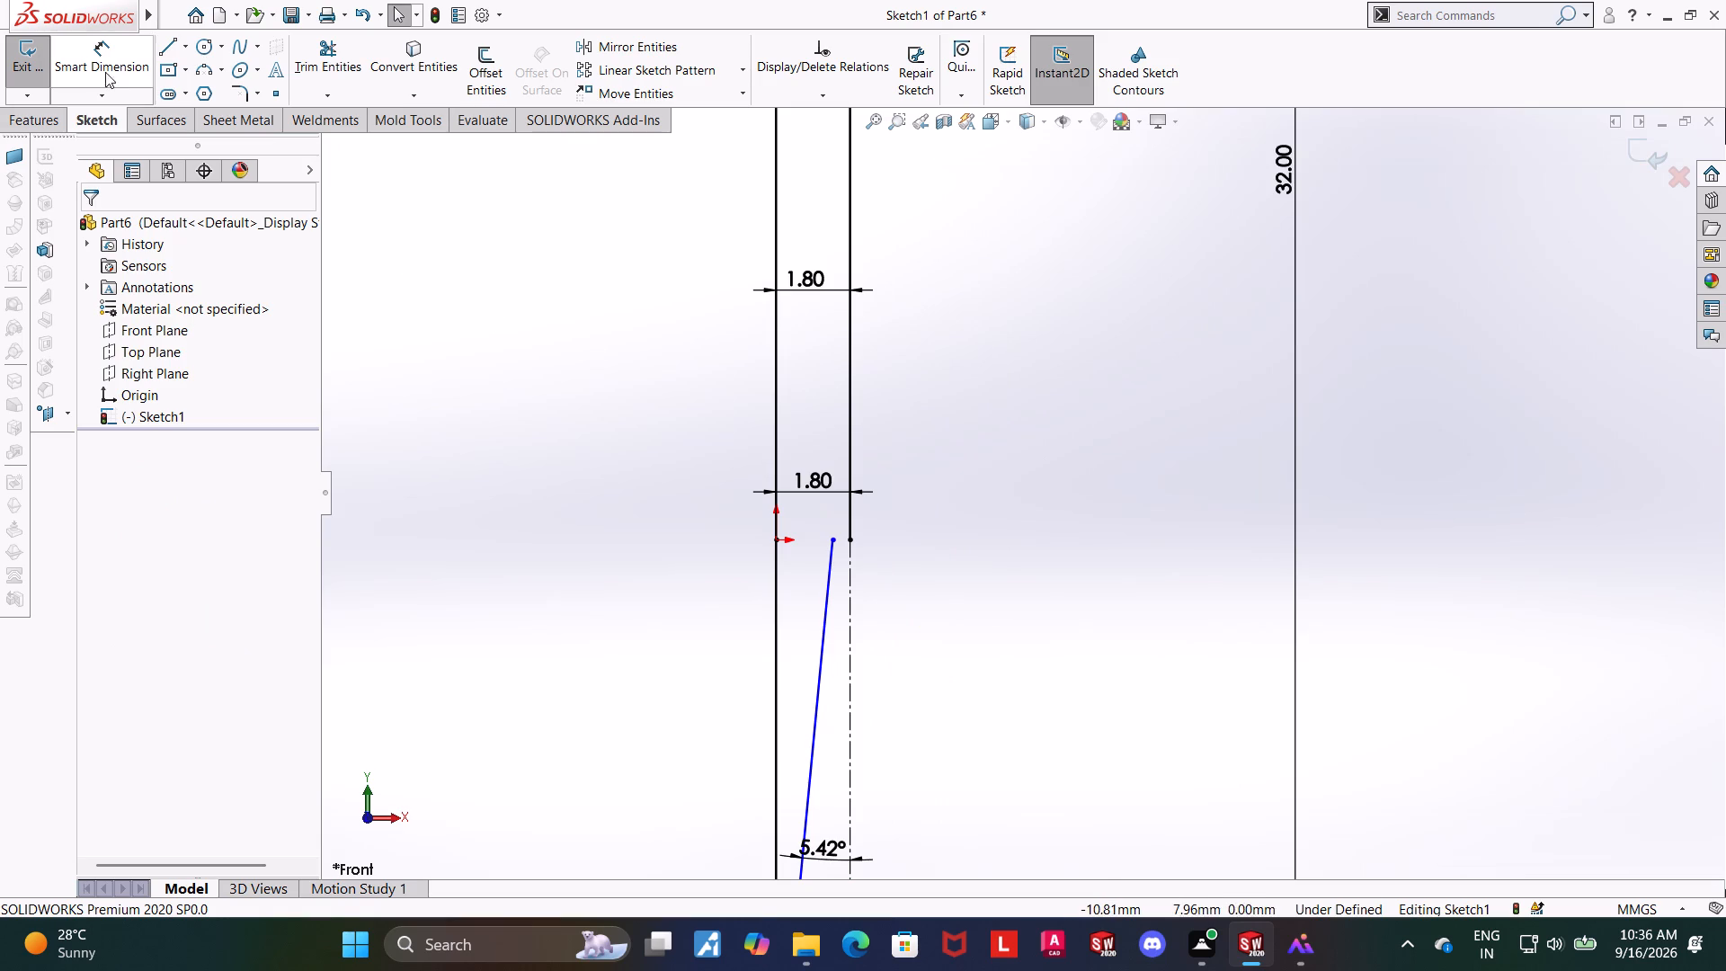
# Dimension the distance between the taper line's top endpoint and the origin as 1.5 mm.
pyautogui.click(98, 64)
pyautogui.click(834, 540)
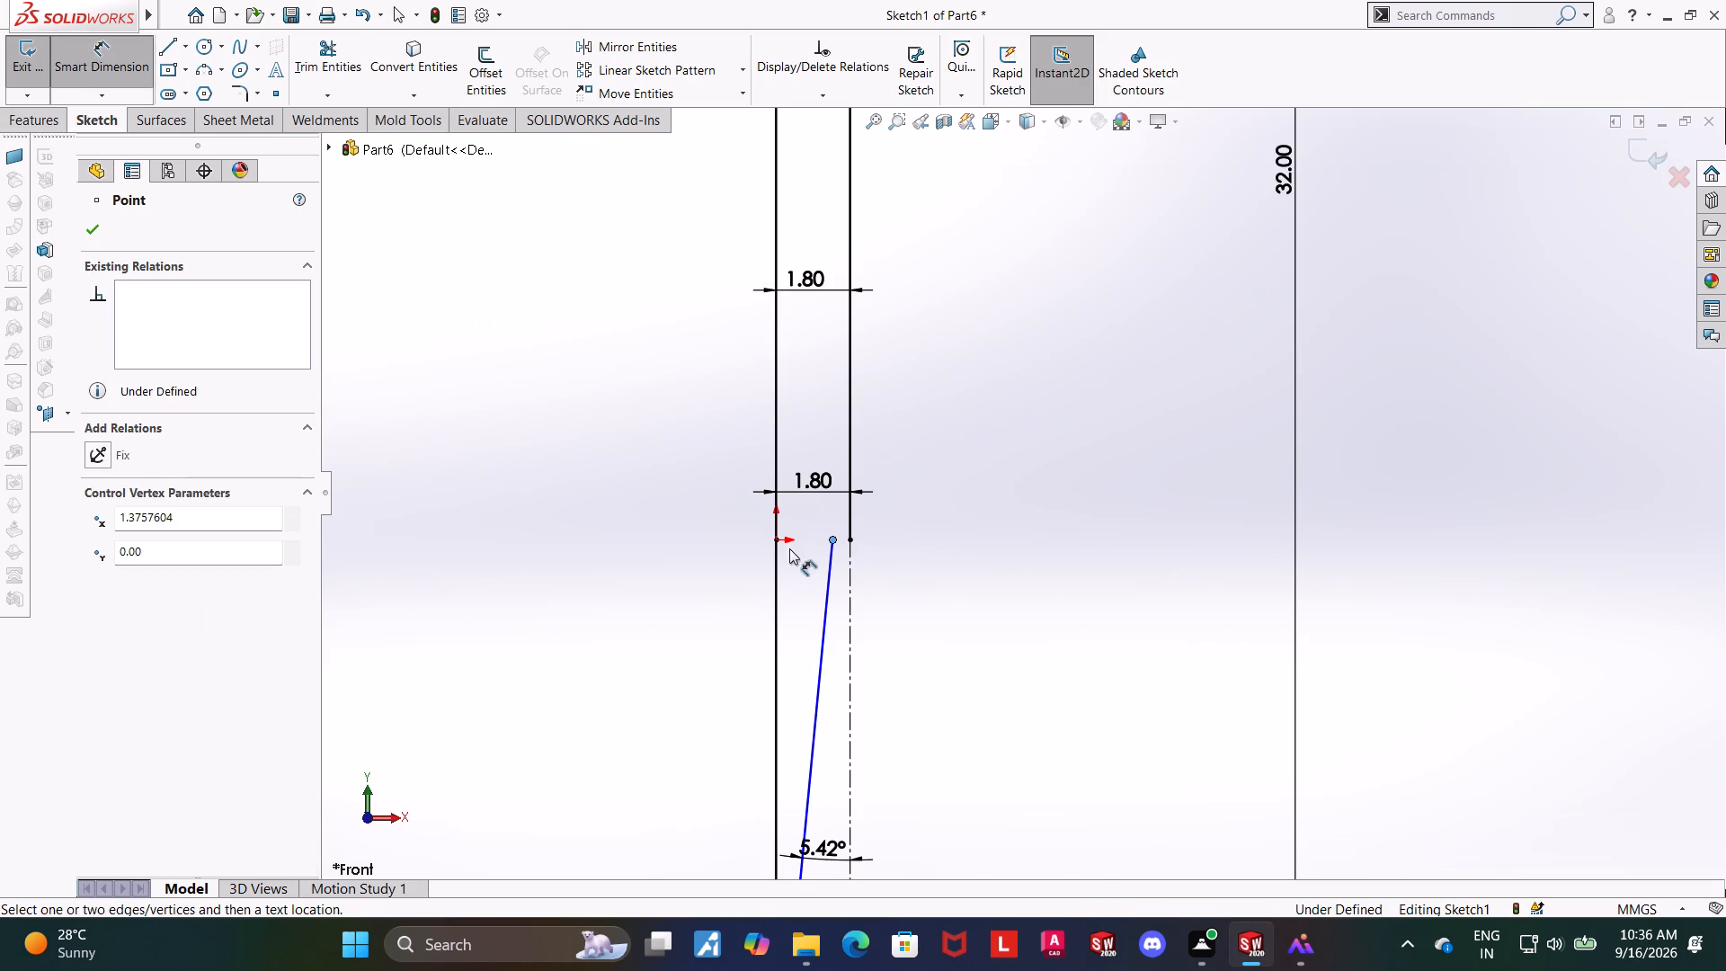
pyautogui.click(777, 540)
pyautogui.click(796, 553)
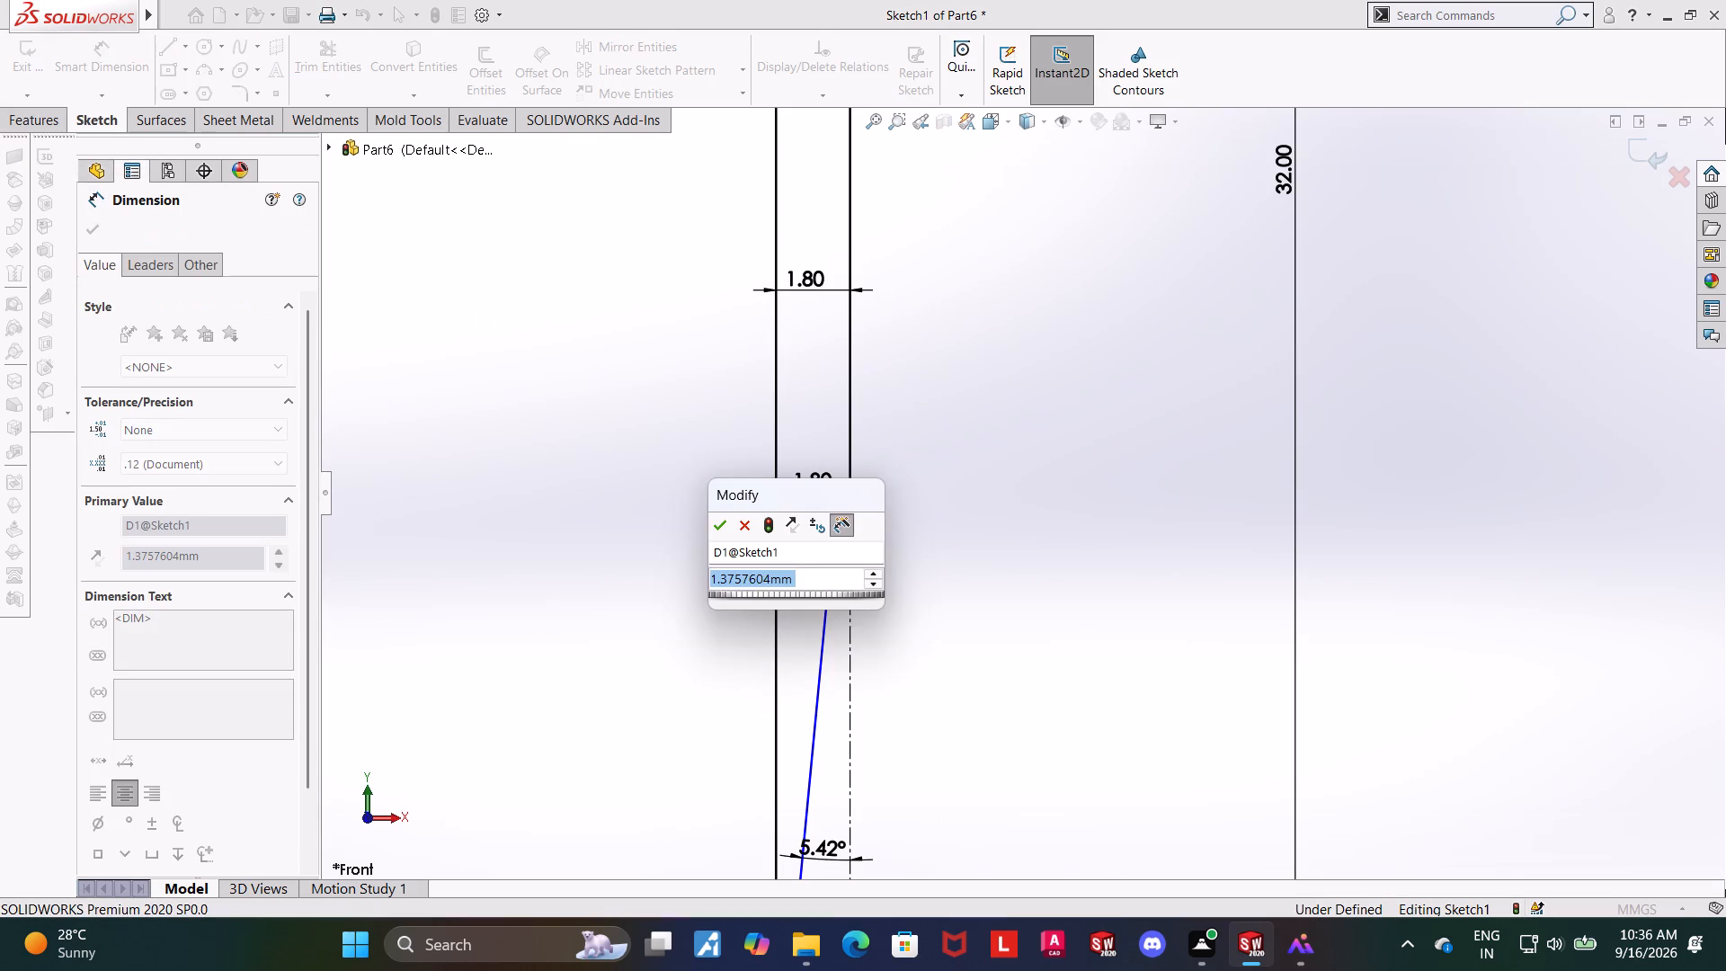
pyautogui.write('1.5')
pyautogui.press('Return')
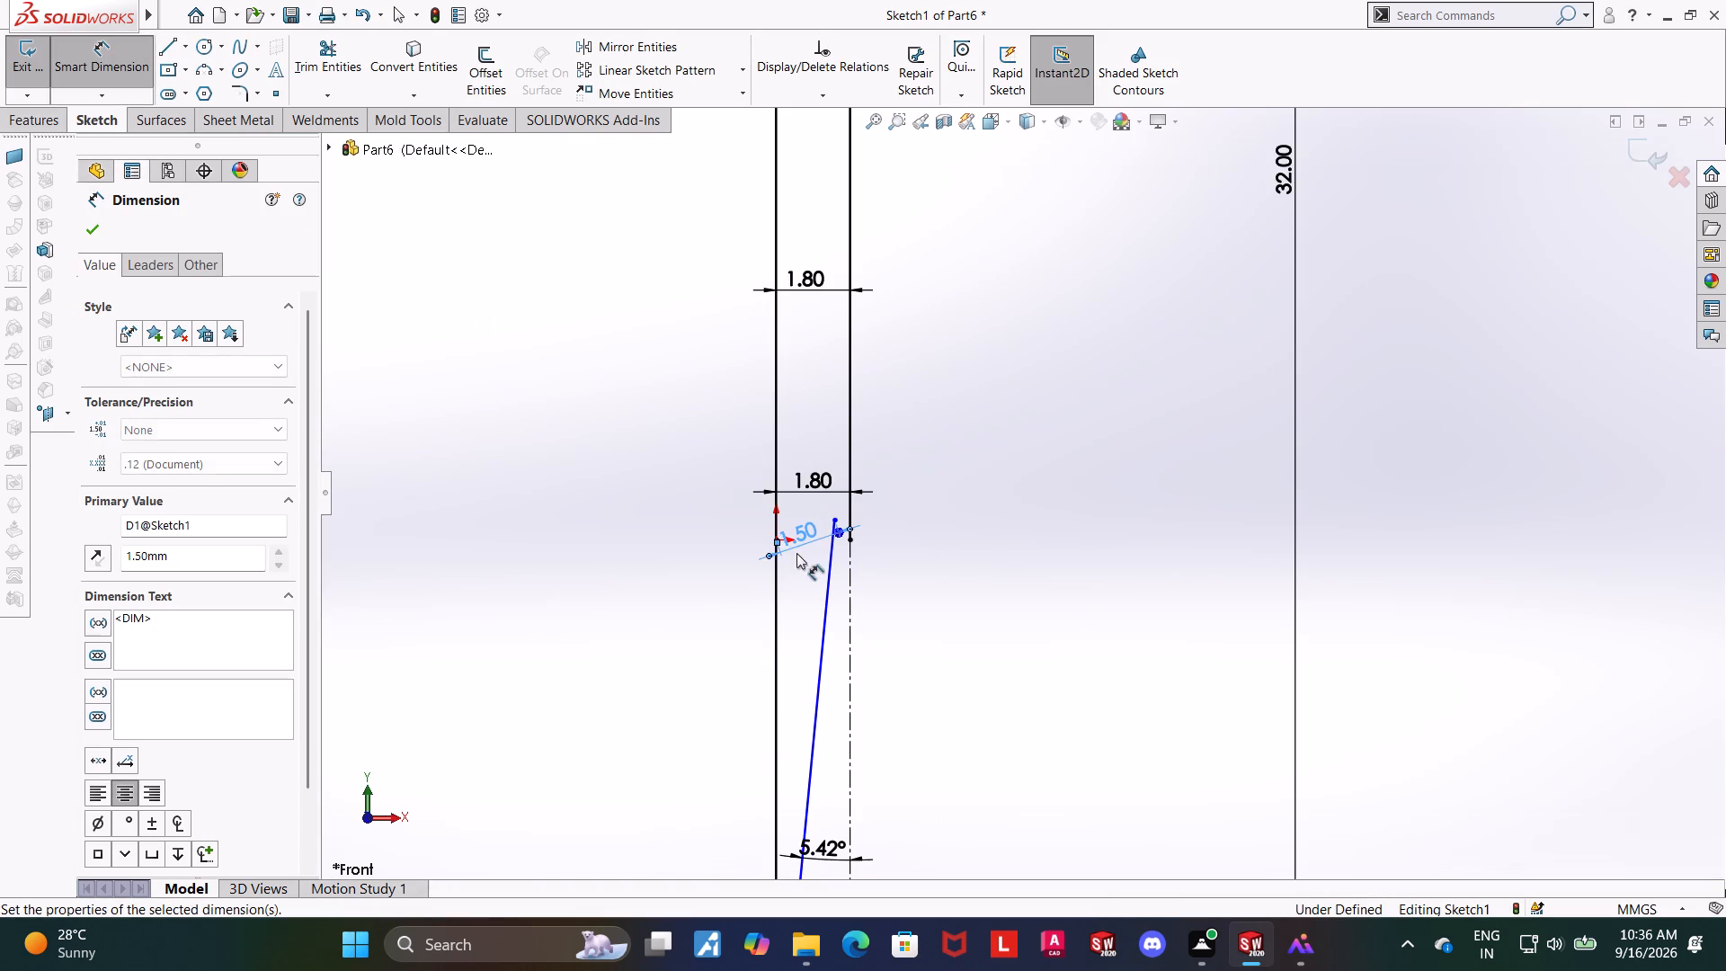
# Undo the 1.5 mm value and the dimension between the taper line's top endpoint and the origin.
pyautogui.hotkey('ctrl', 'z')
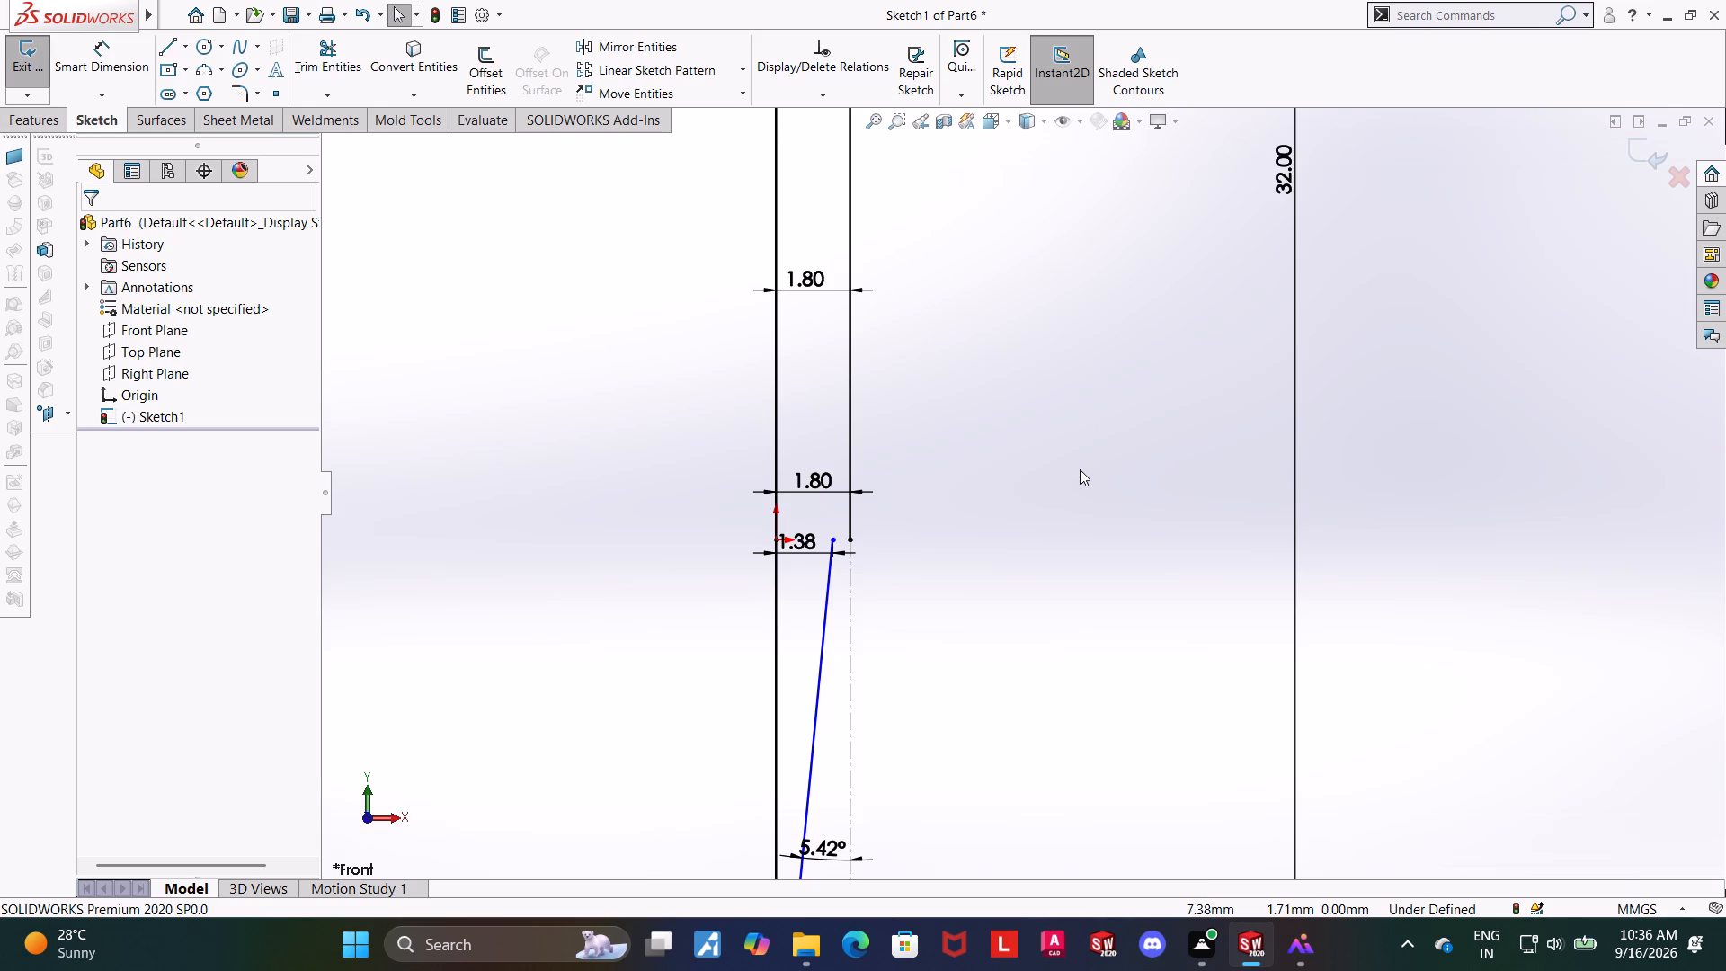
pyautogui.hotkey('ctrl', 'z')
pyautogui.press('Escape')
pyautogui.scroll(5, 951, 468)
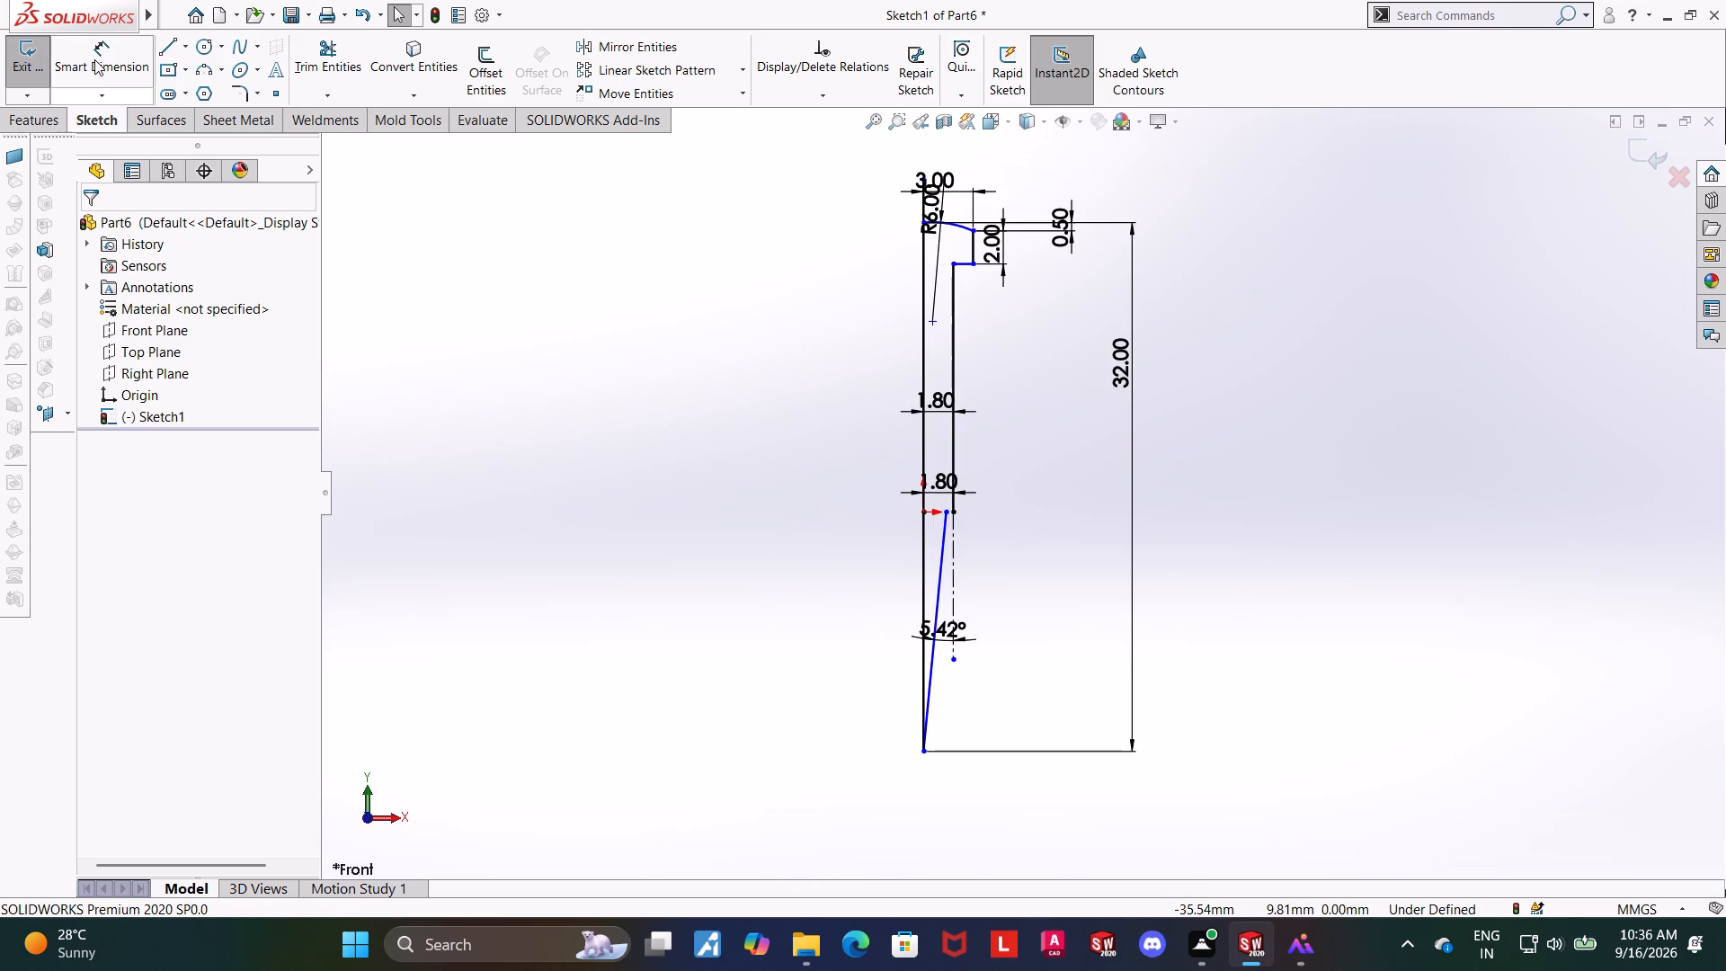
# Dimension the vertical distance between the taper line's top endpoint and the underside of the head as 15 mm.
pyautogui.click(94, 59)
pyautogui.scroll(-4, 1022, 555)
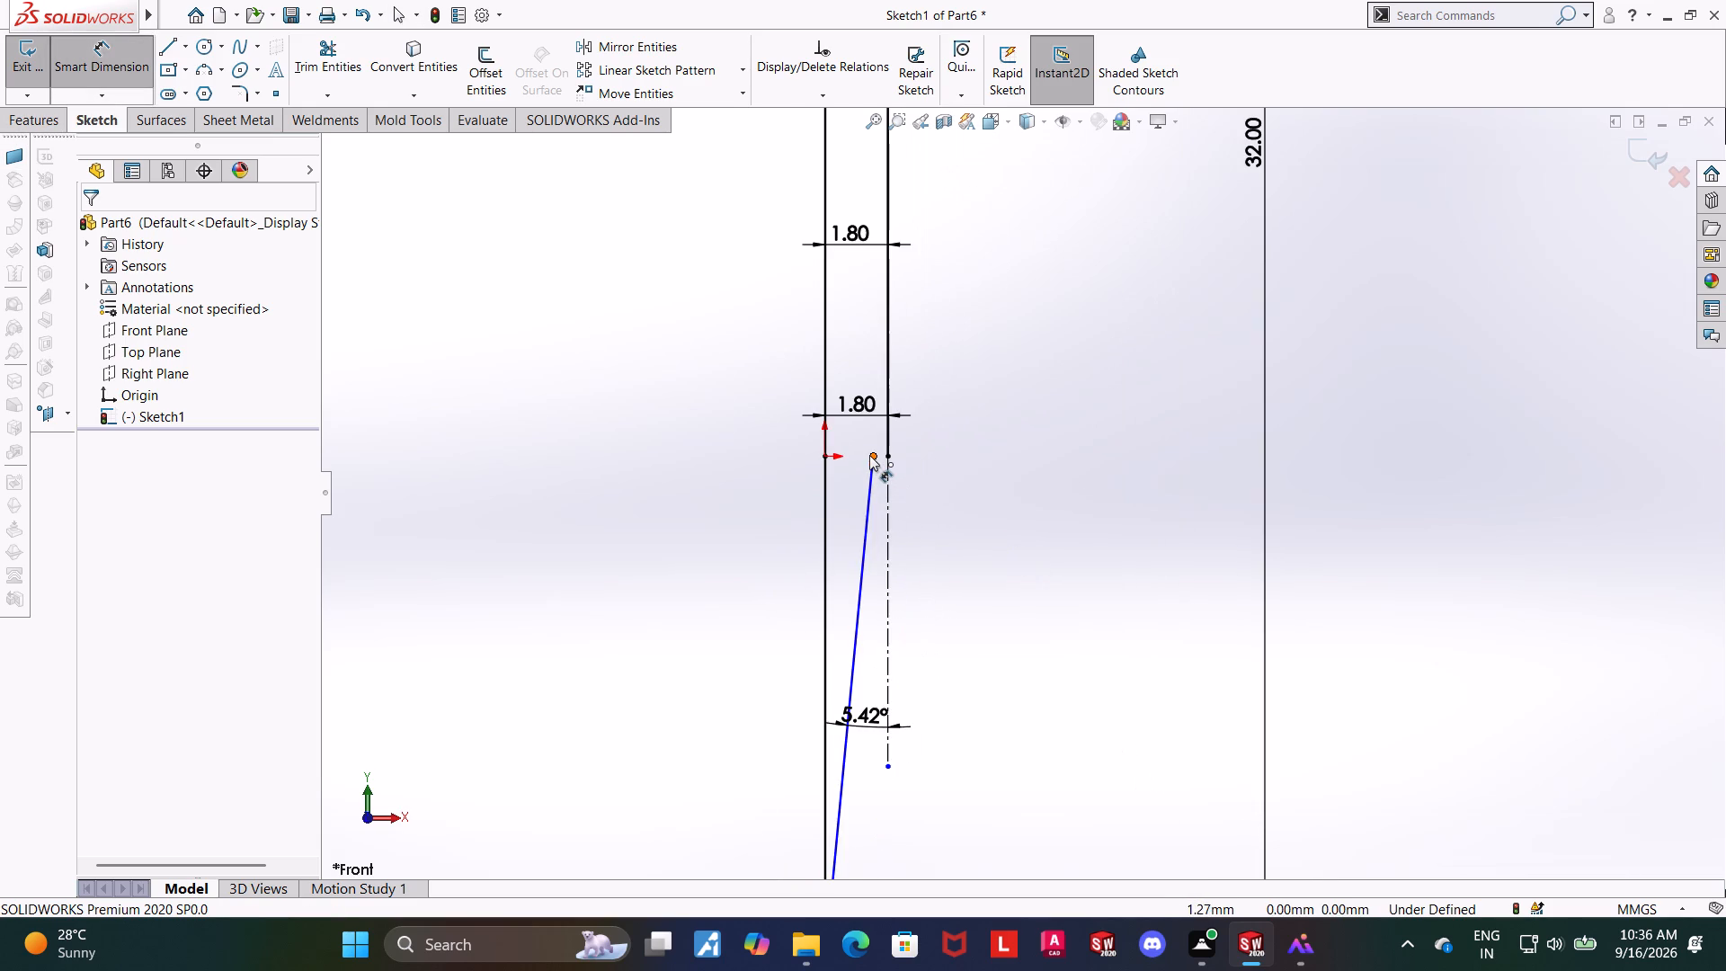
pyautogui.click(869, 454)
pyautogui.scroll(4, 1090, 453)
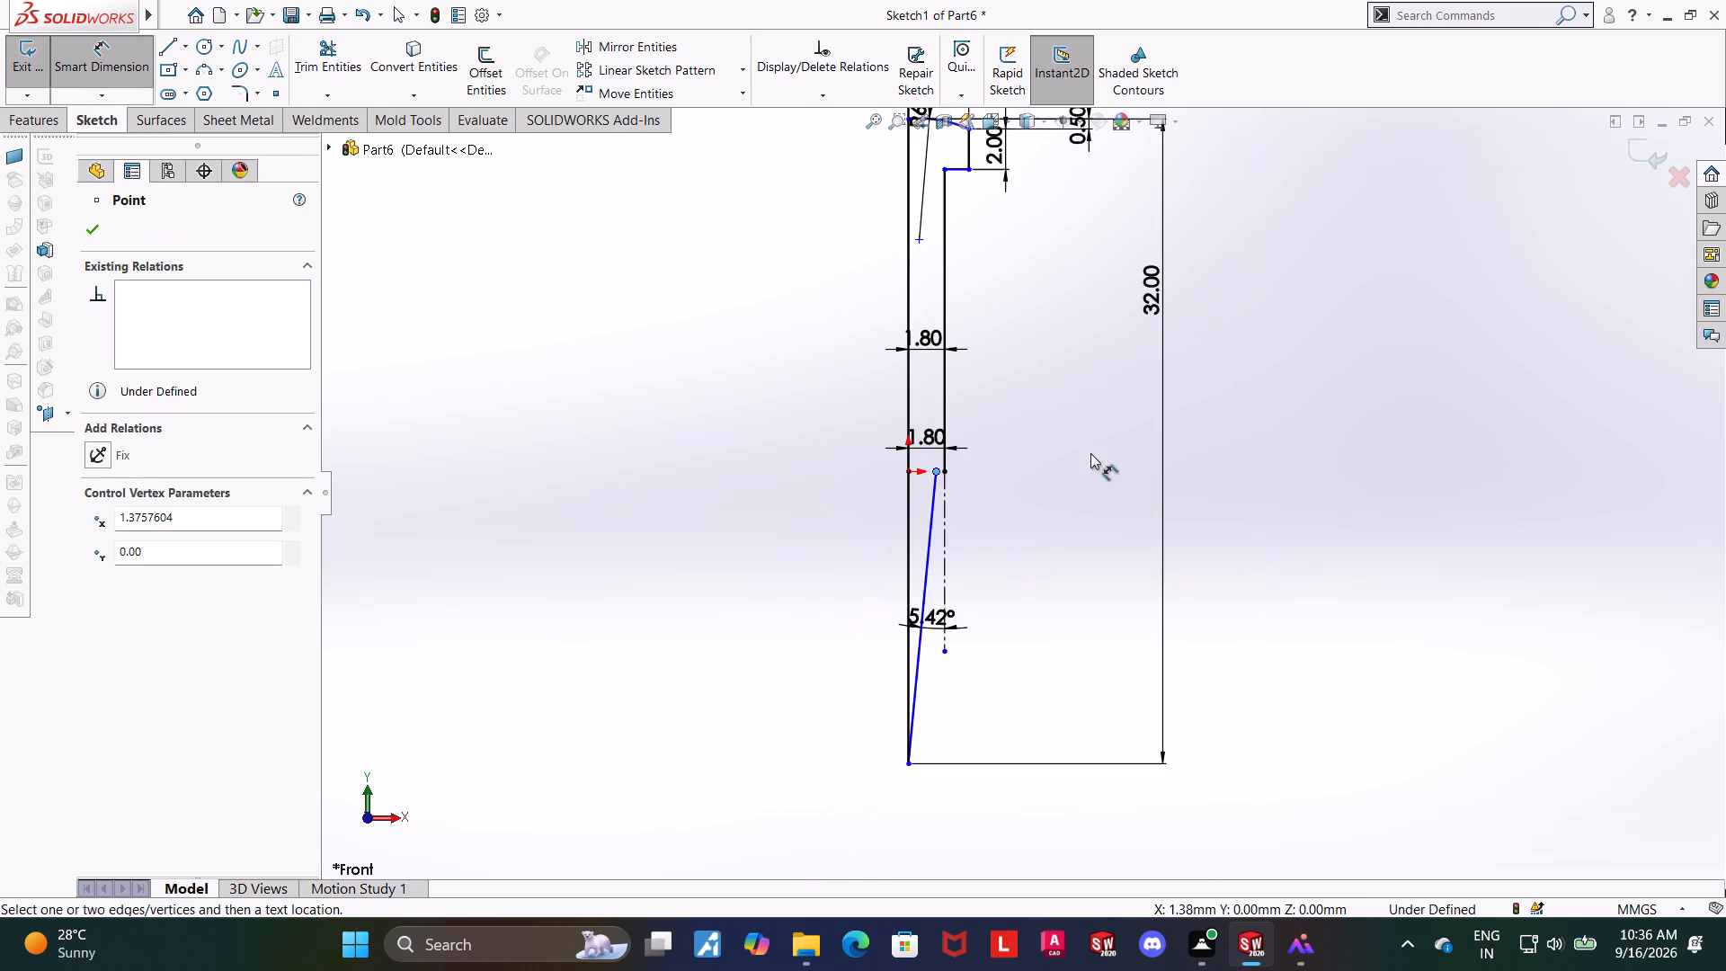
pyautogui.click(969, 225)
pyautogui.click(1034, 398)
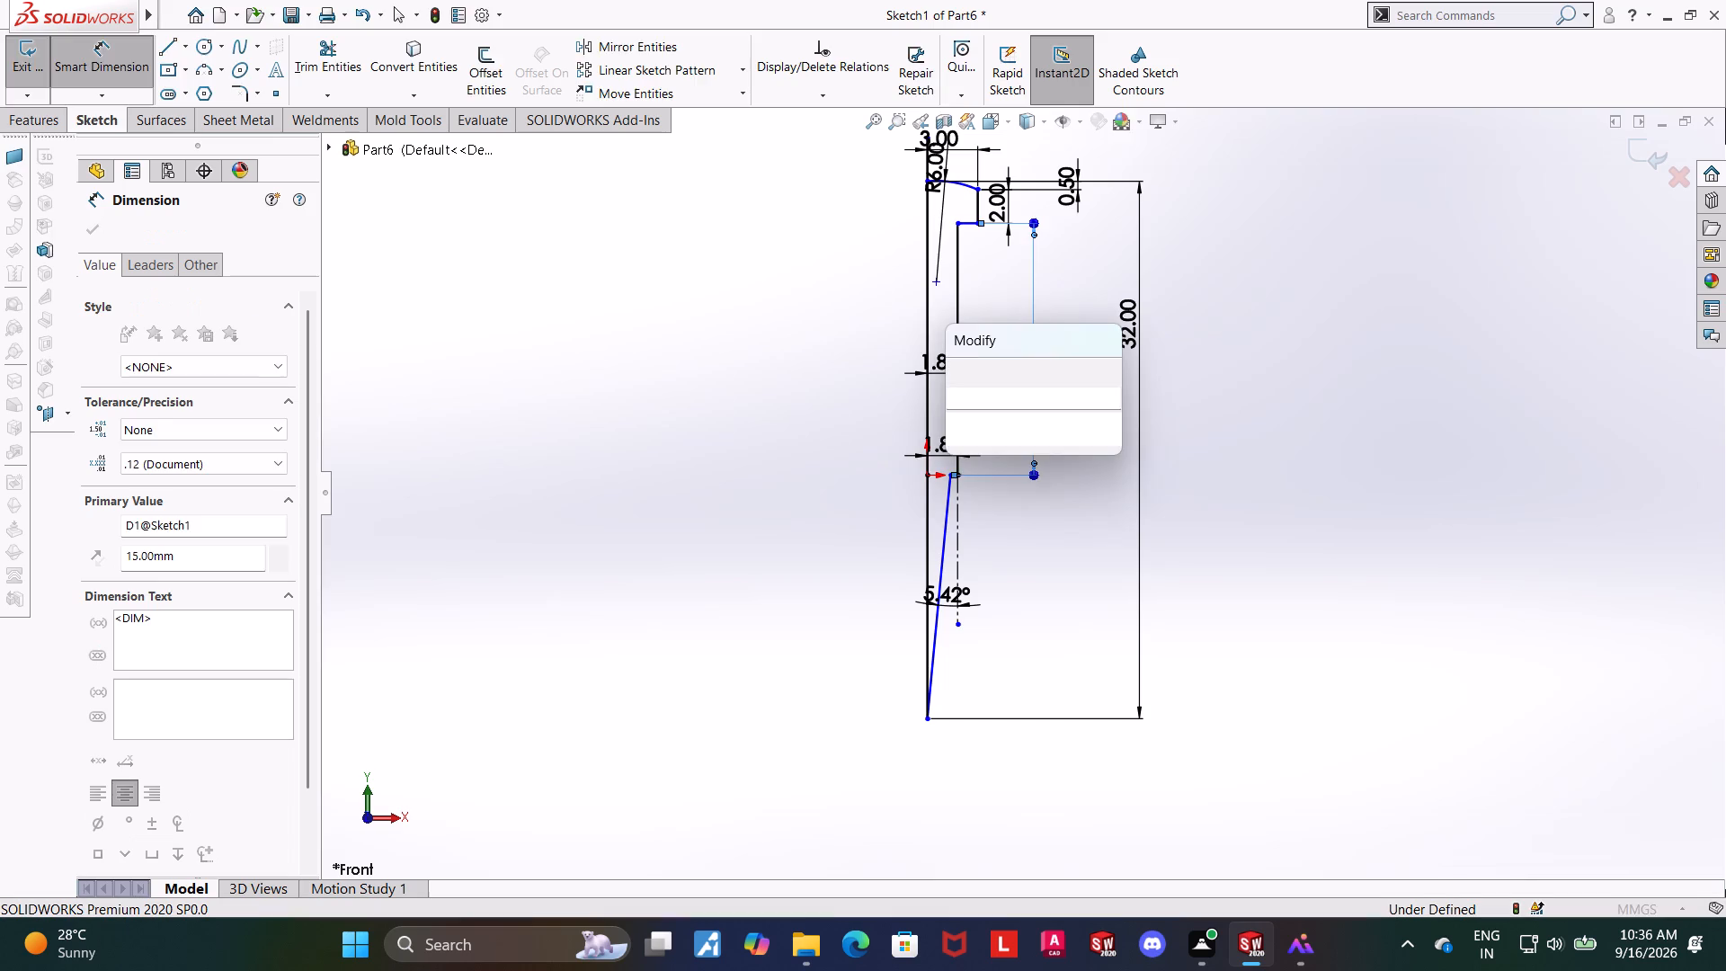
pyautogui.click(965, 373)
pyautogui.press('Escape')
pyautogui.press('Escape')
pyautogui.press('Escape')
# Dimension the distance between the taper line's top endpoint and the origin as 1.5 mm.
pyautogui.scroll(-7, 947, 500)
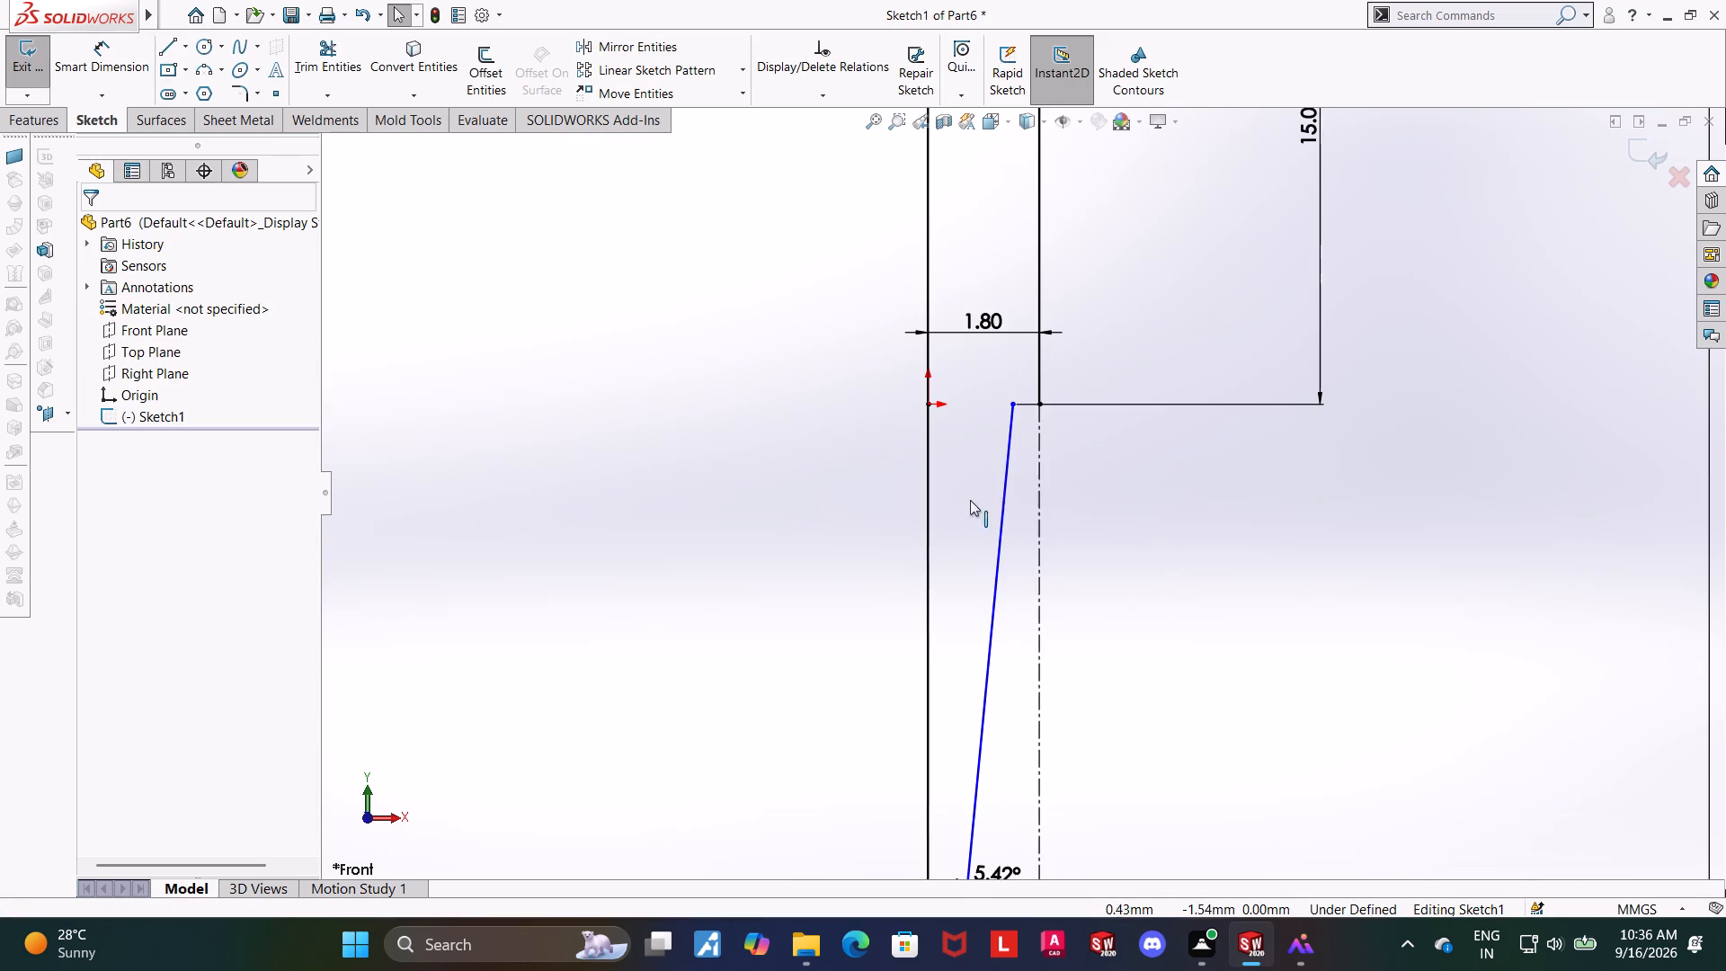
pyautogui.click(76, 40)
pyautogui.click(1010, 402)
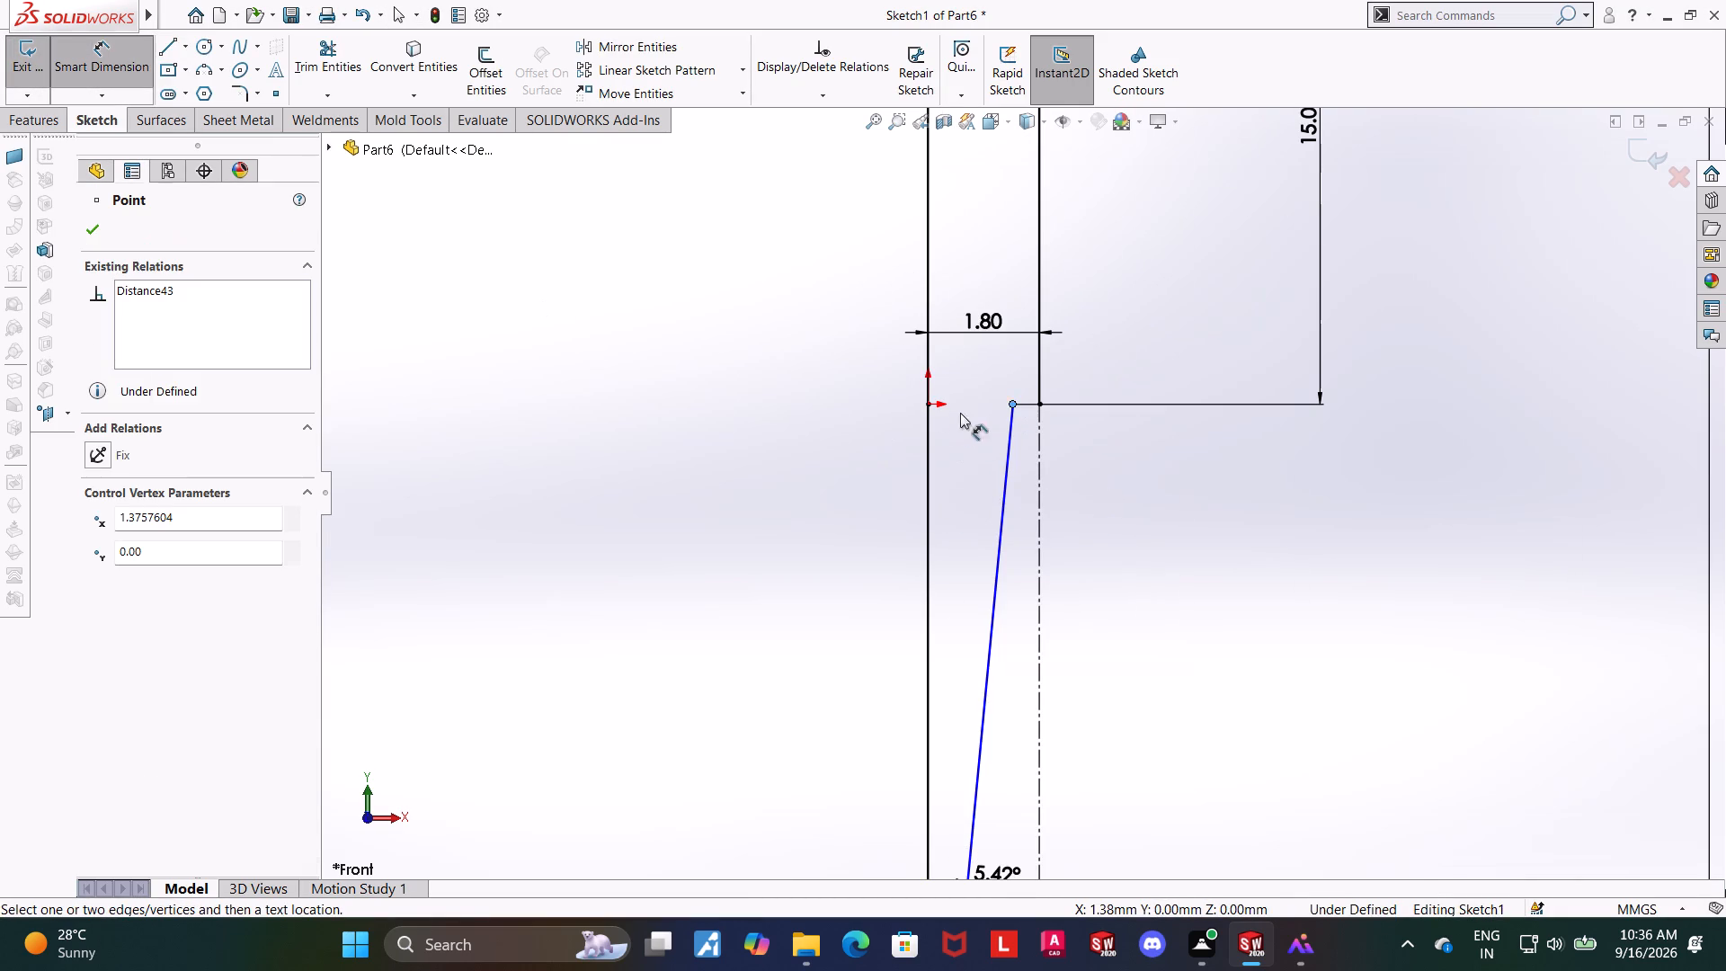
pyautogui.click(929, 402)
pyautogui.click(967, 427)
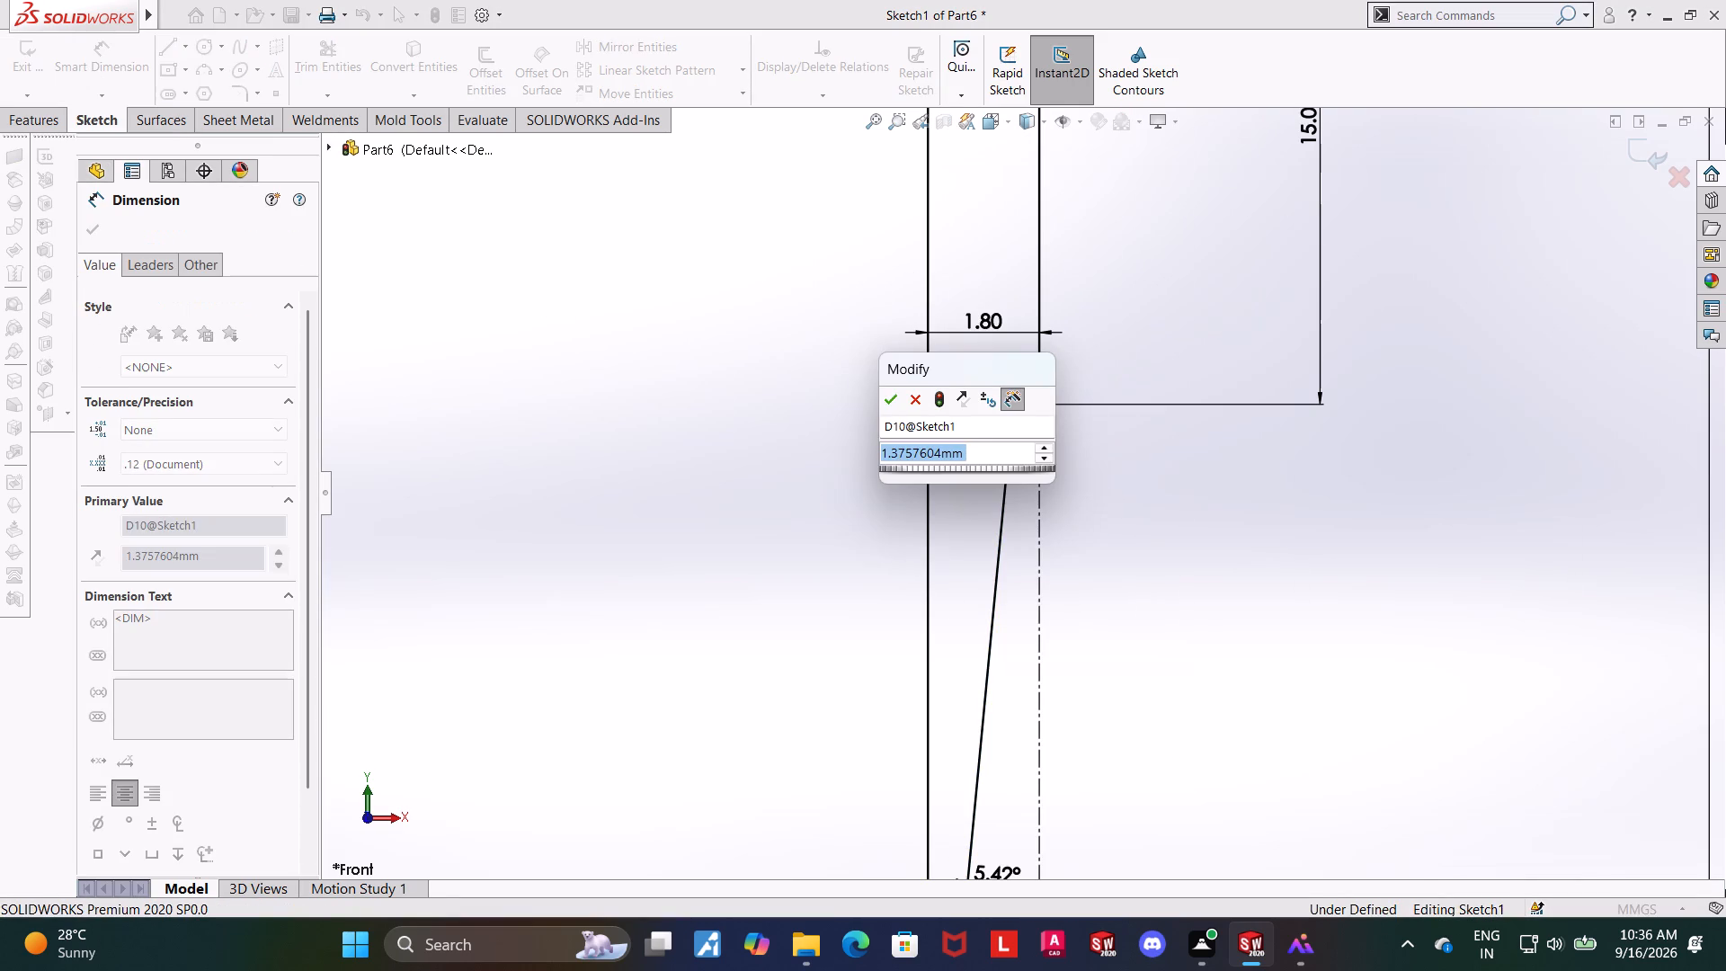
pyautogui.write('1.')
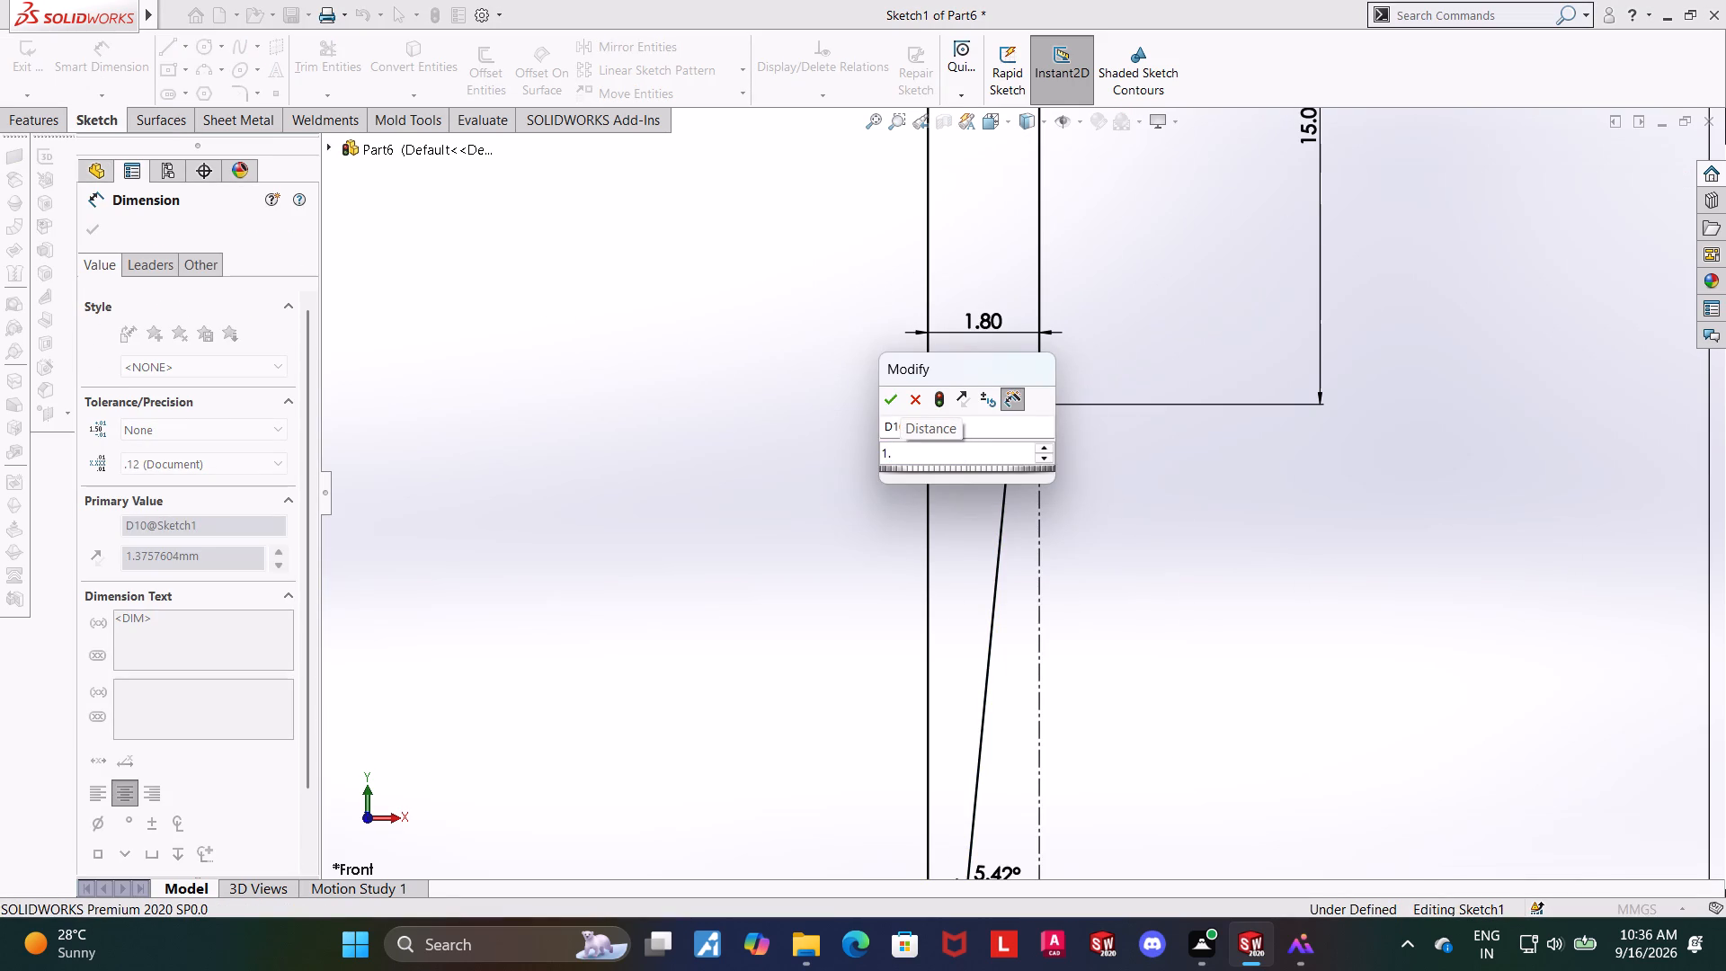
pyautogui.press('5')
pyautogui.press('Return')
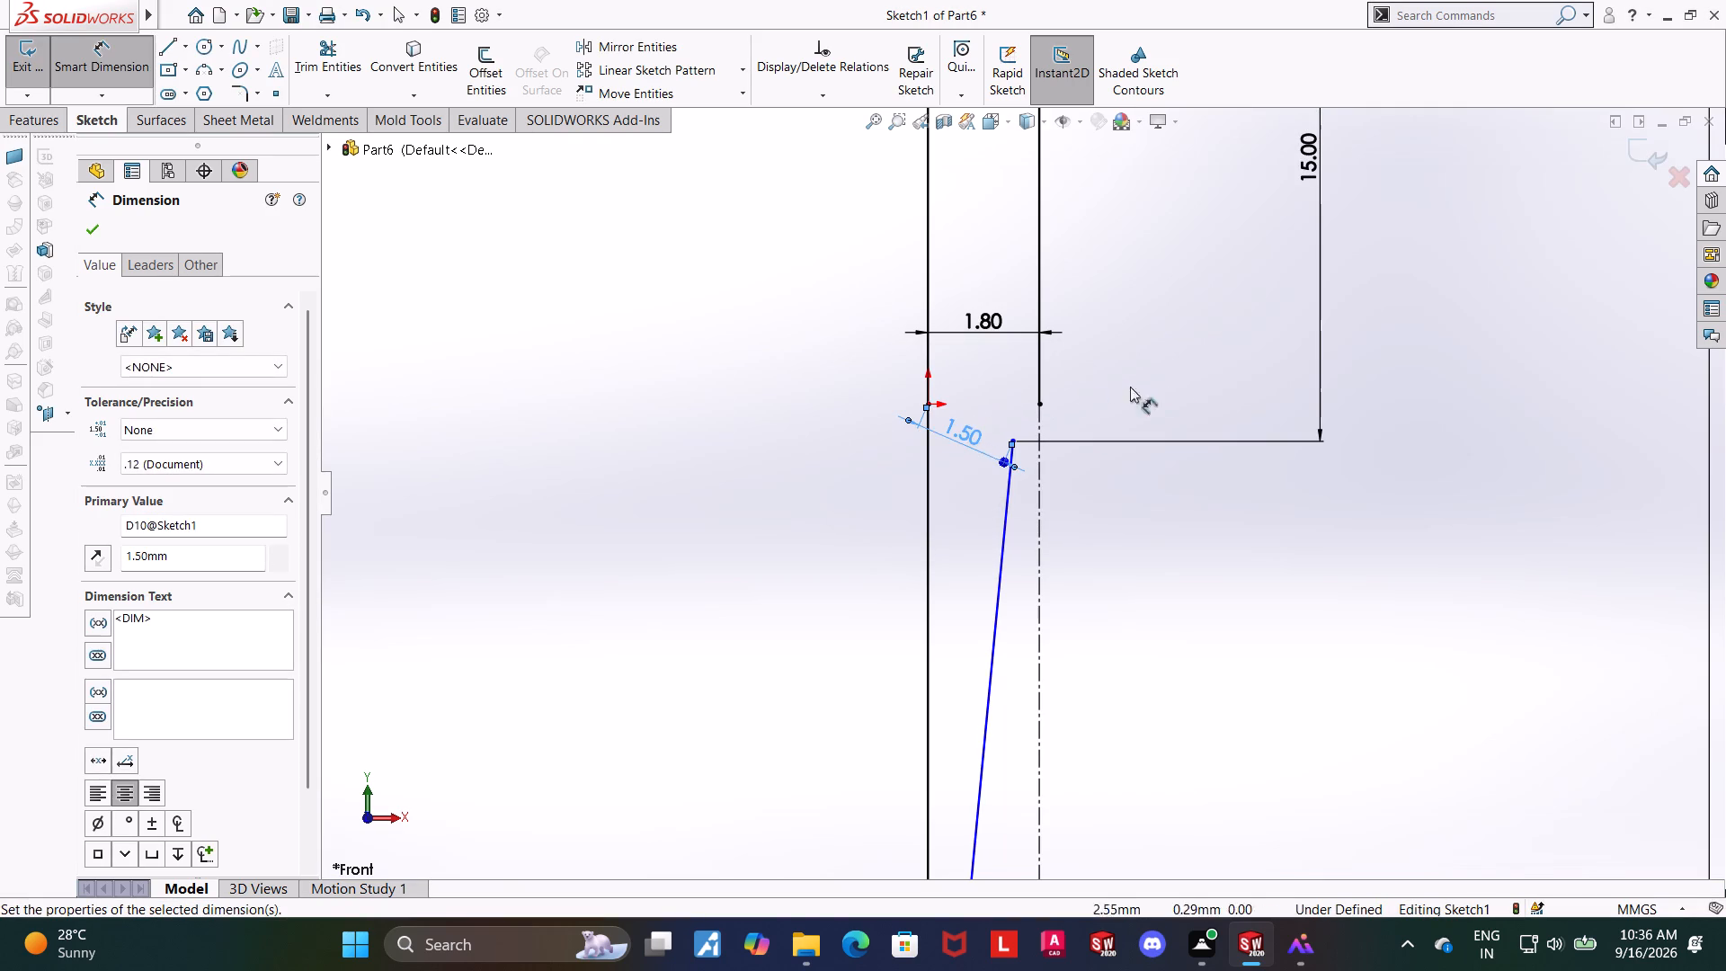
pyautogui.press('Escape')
# Examine the whole profile and how the taper line's top endpoint sits relative to the origin and the shank's lower corner.
pyautogui.scroll(5, 1171, 518)
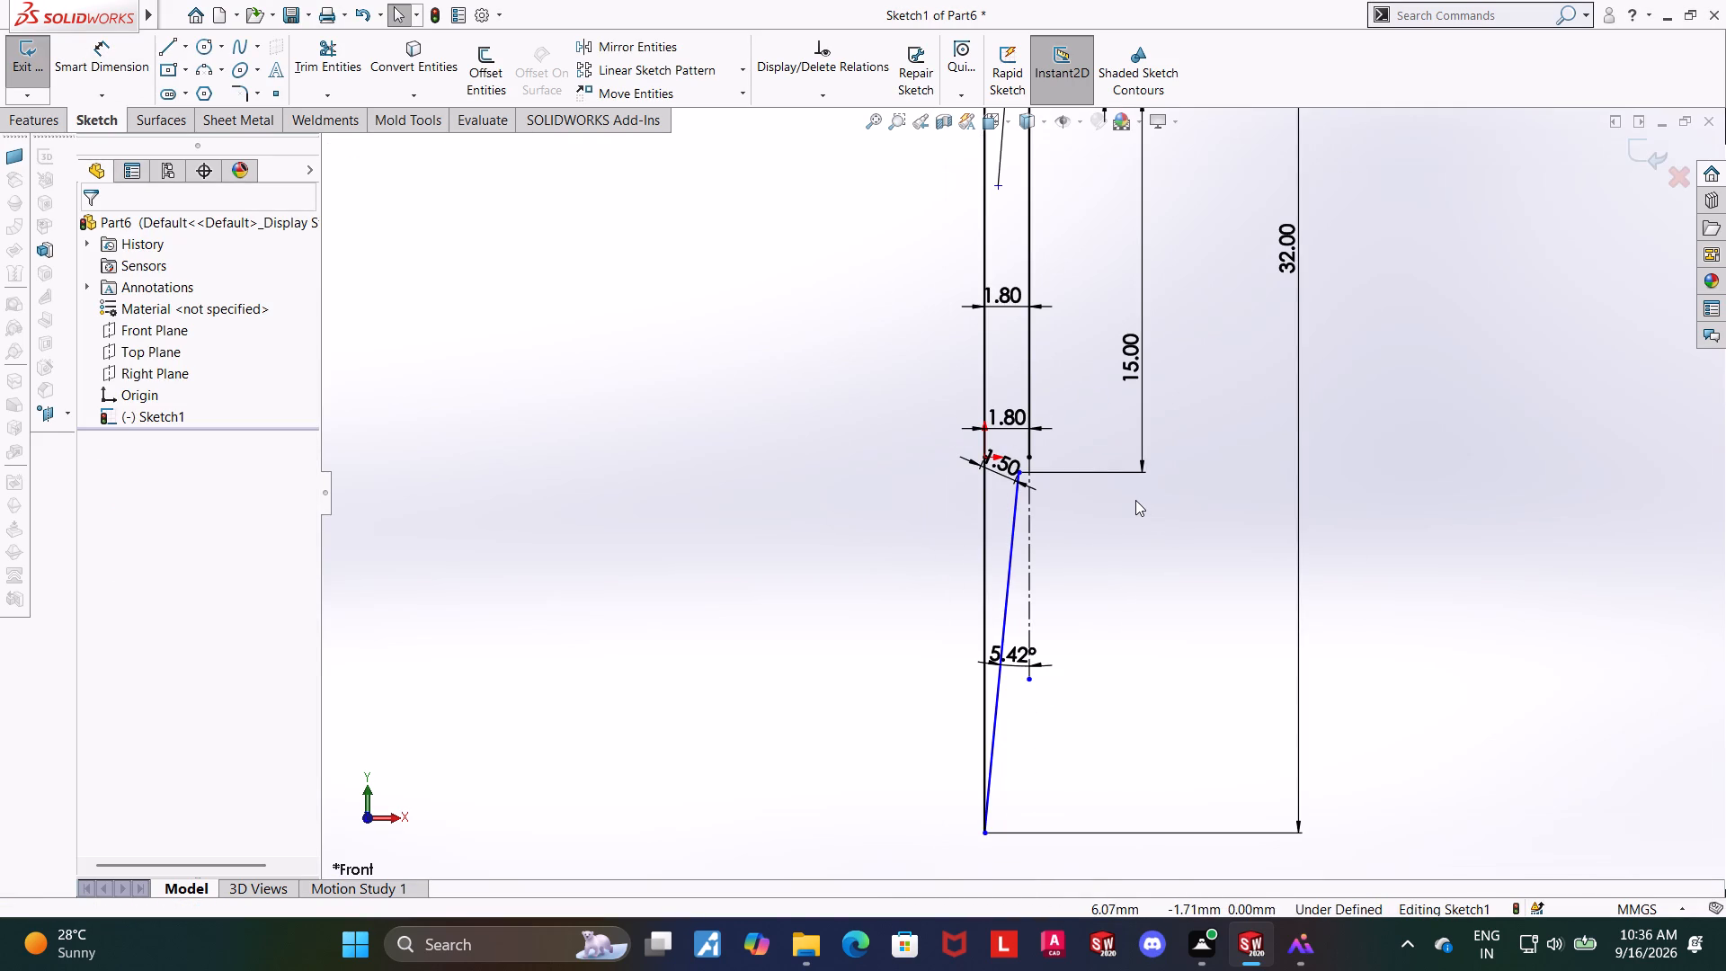
pyautogui.scroll(5, 1135, 500)
pyautogui.scroll(-4, 1111, 494)
pyautogui.scroll(3, 994, 449)
pyautogui.scroll(-4, 977, 352)
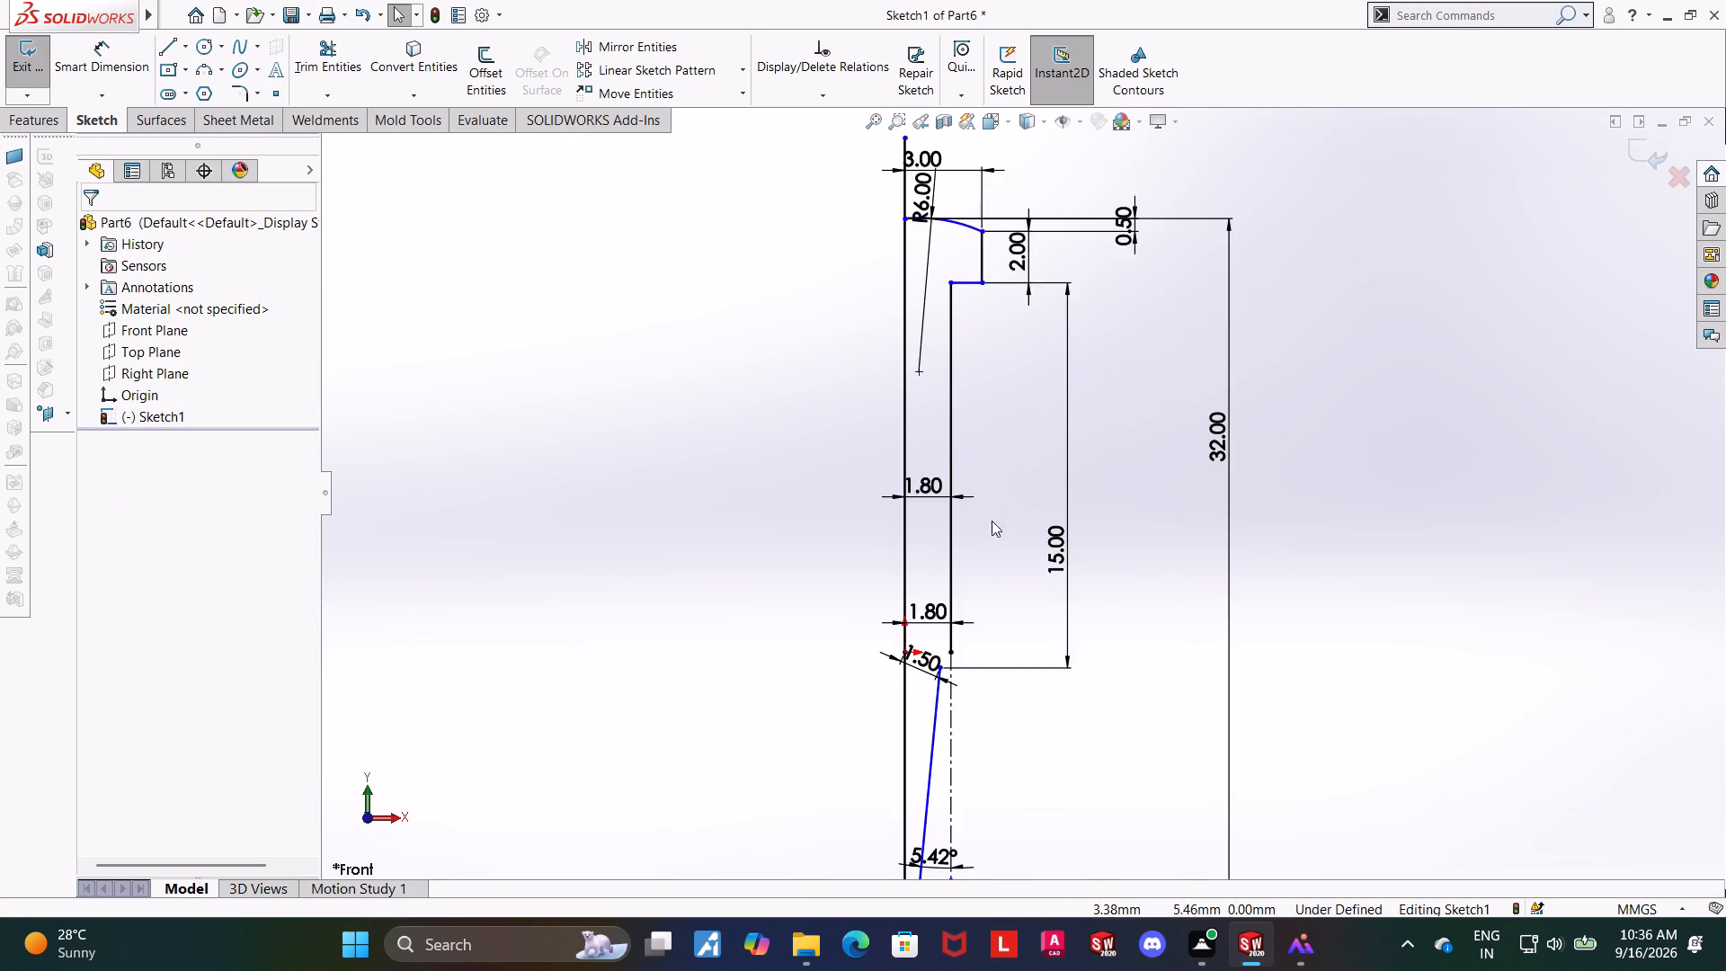
pyautogui.scroll(-9, 983, 560)
pyautogui.press('Escape')
pyautogui.press('Escape')
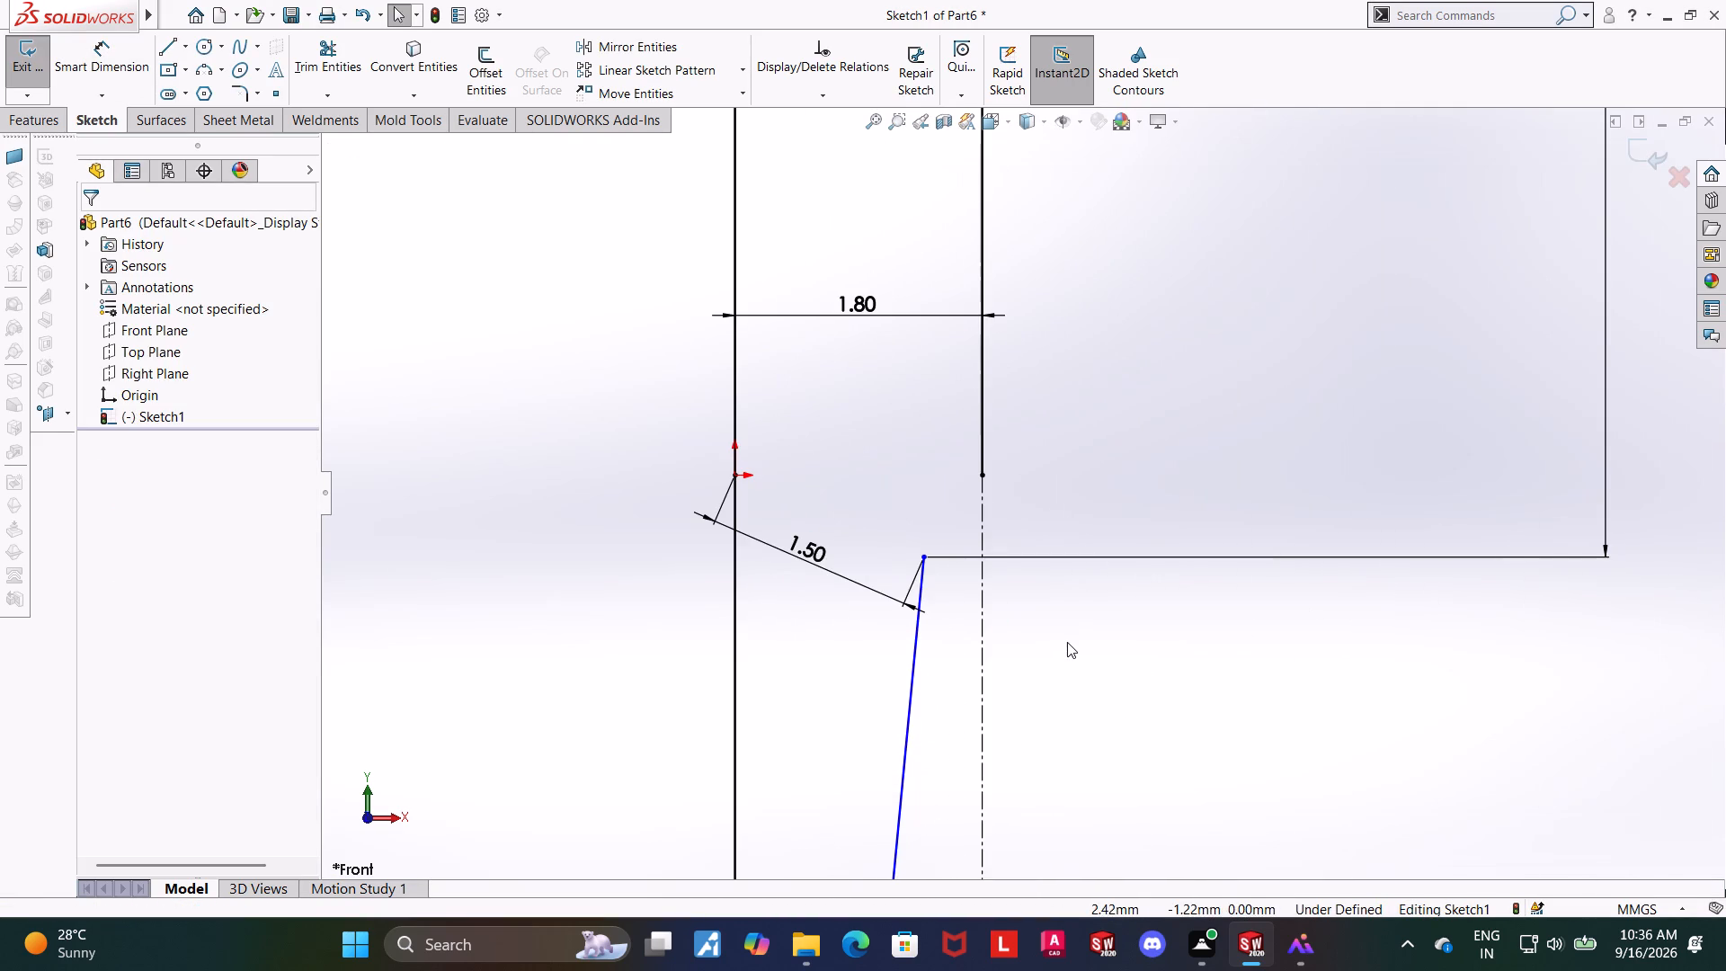
pyautogui.scroll(7, 991, 486)
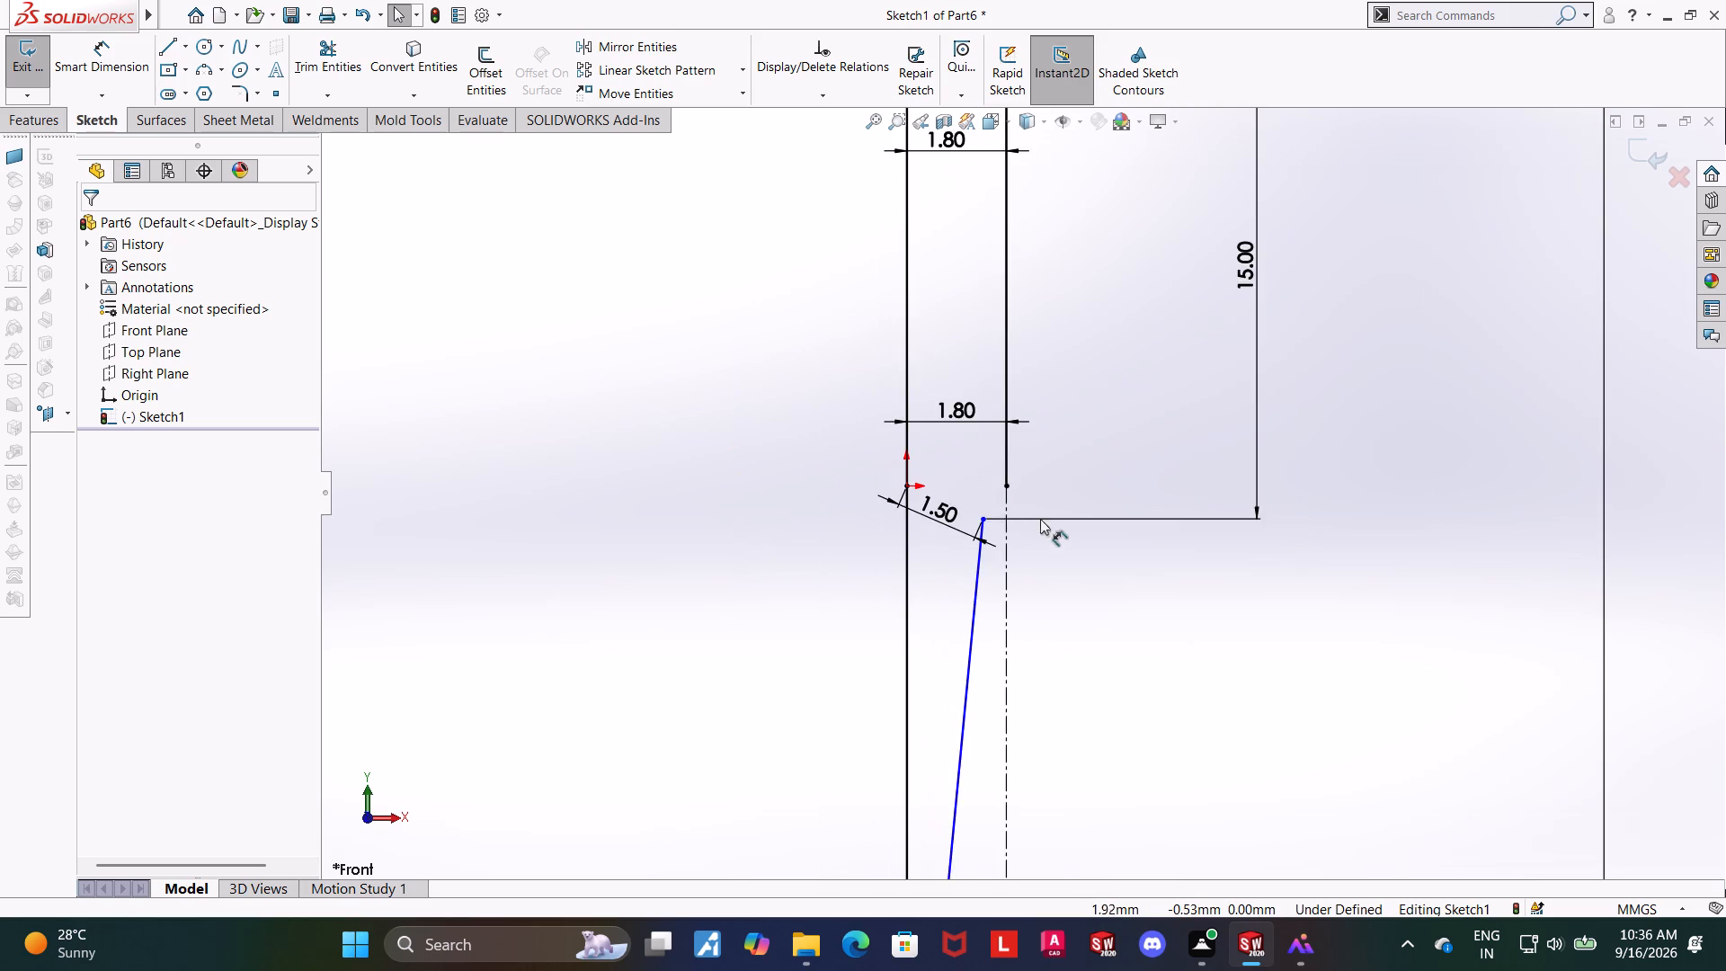
pyautogui.scroll(3, 1070, 539)
pyautogui.scroll(-6, 1051, 522)
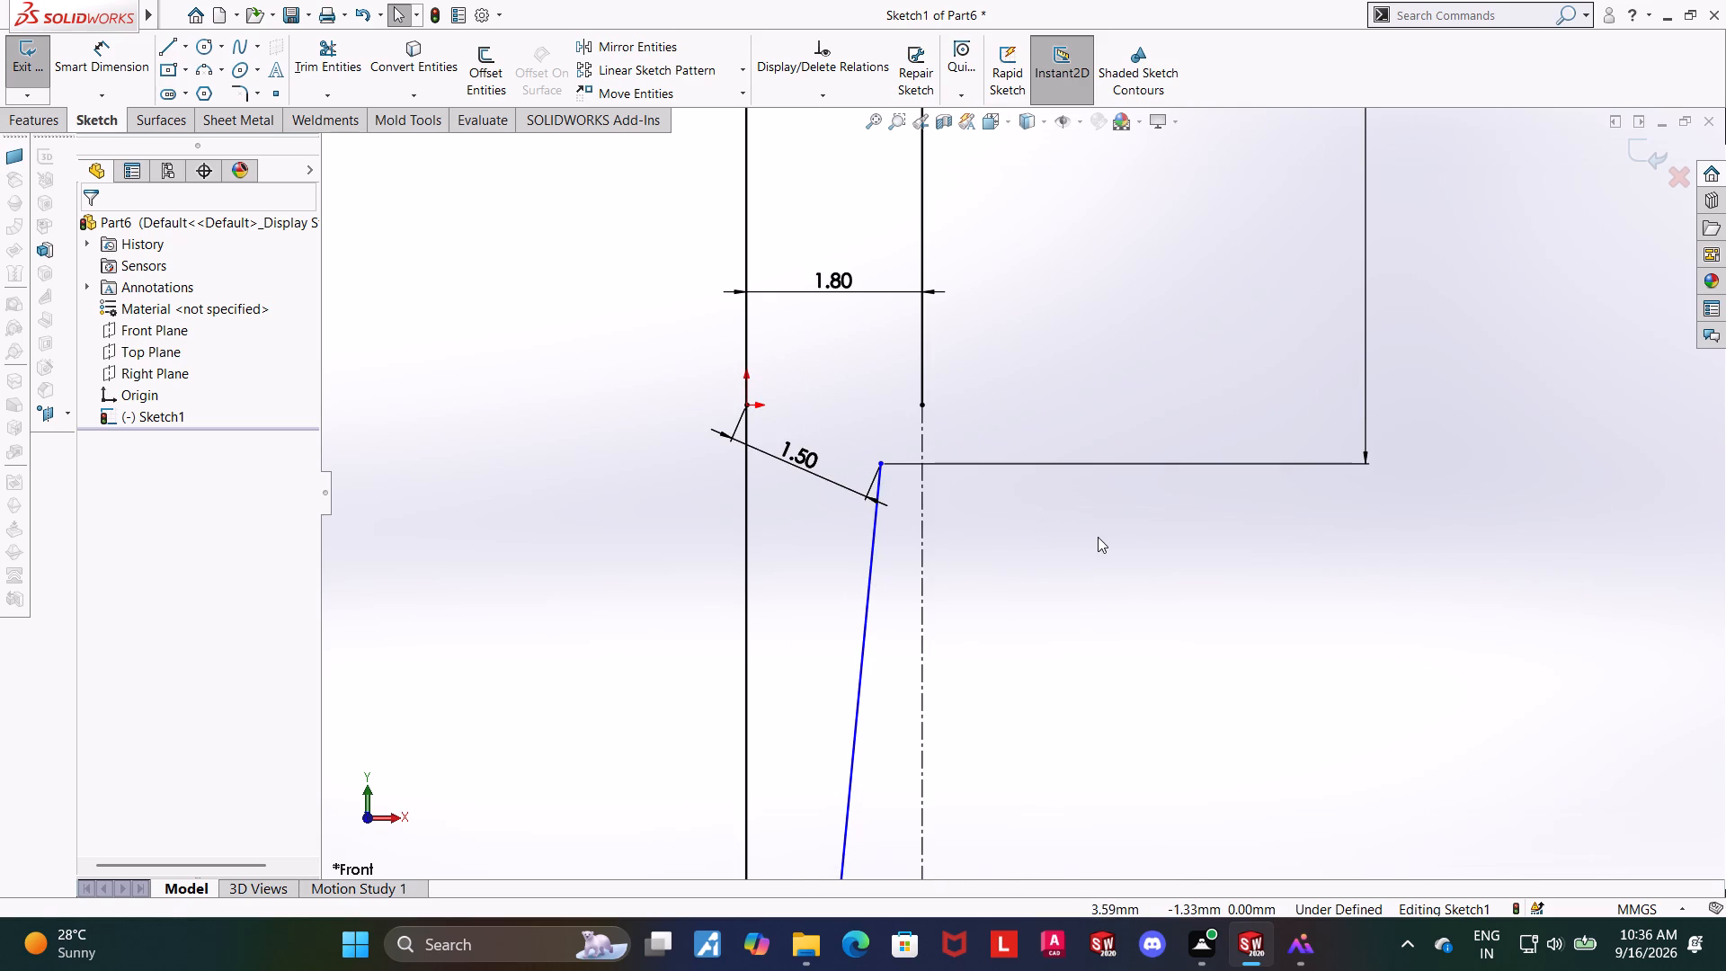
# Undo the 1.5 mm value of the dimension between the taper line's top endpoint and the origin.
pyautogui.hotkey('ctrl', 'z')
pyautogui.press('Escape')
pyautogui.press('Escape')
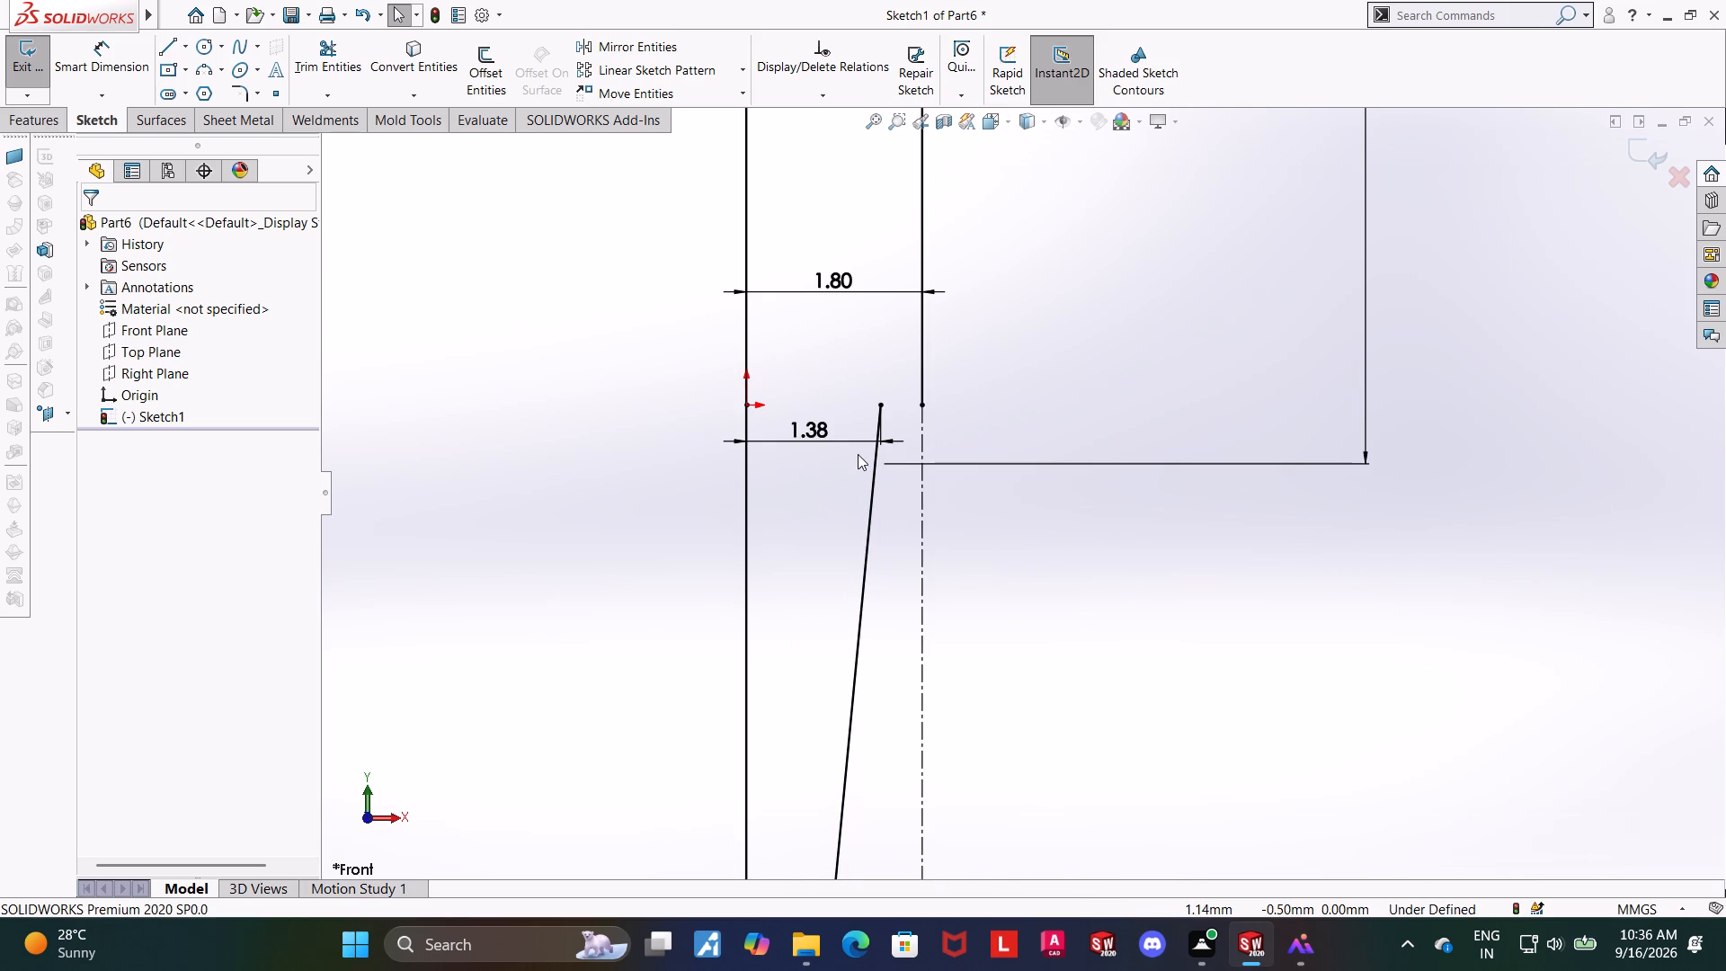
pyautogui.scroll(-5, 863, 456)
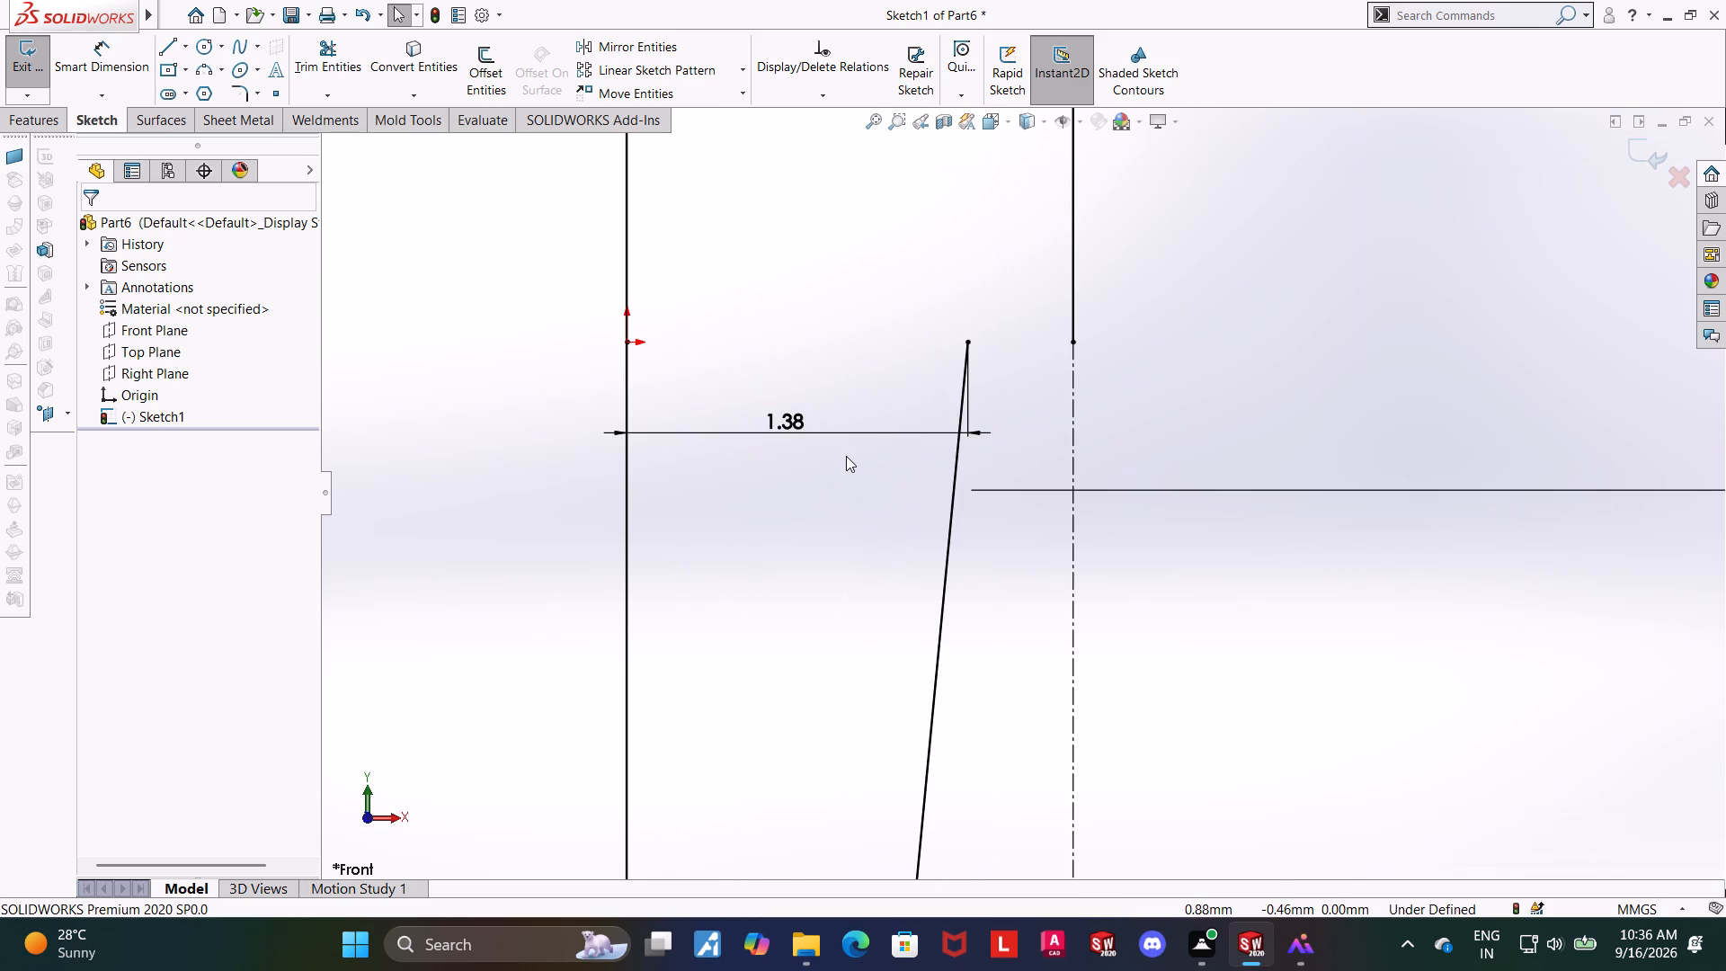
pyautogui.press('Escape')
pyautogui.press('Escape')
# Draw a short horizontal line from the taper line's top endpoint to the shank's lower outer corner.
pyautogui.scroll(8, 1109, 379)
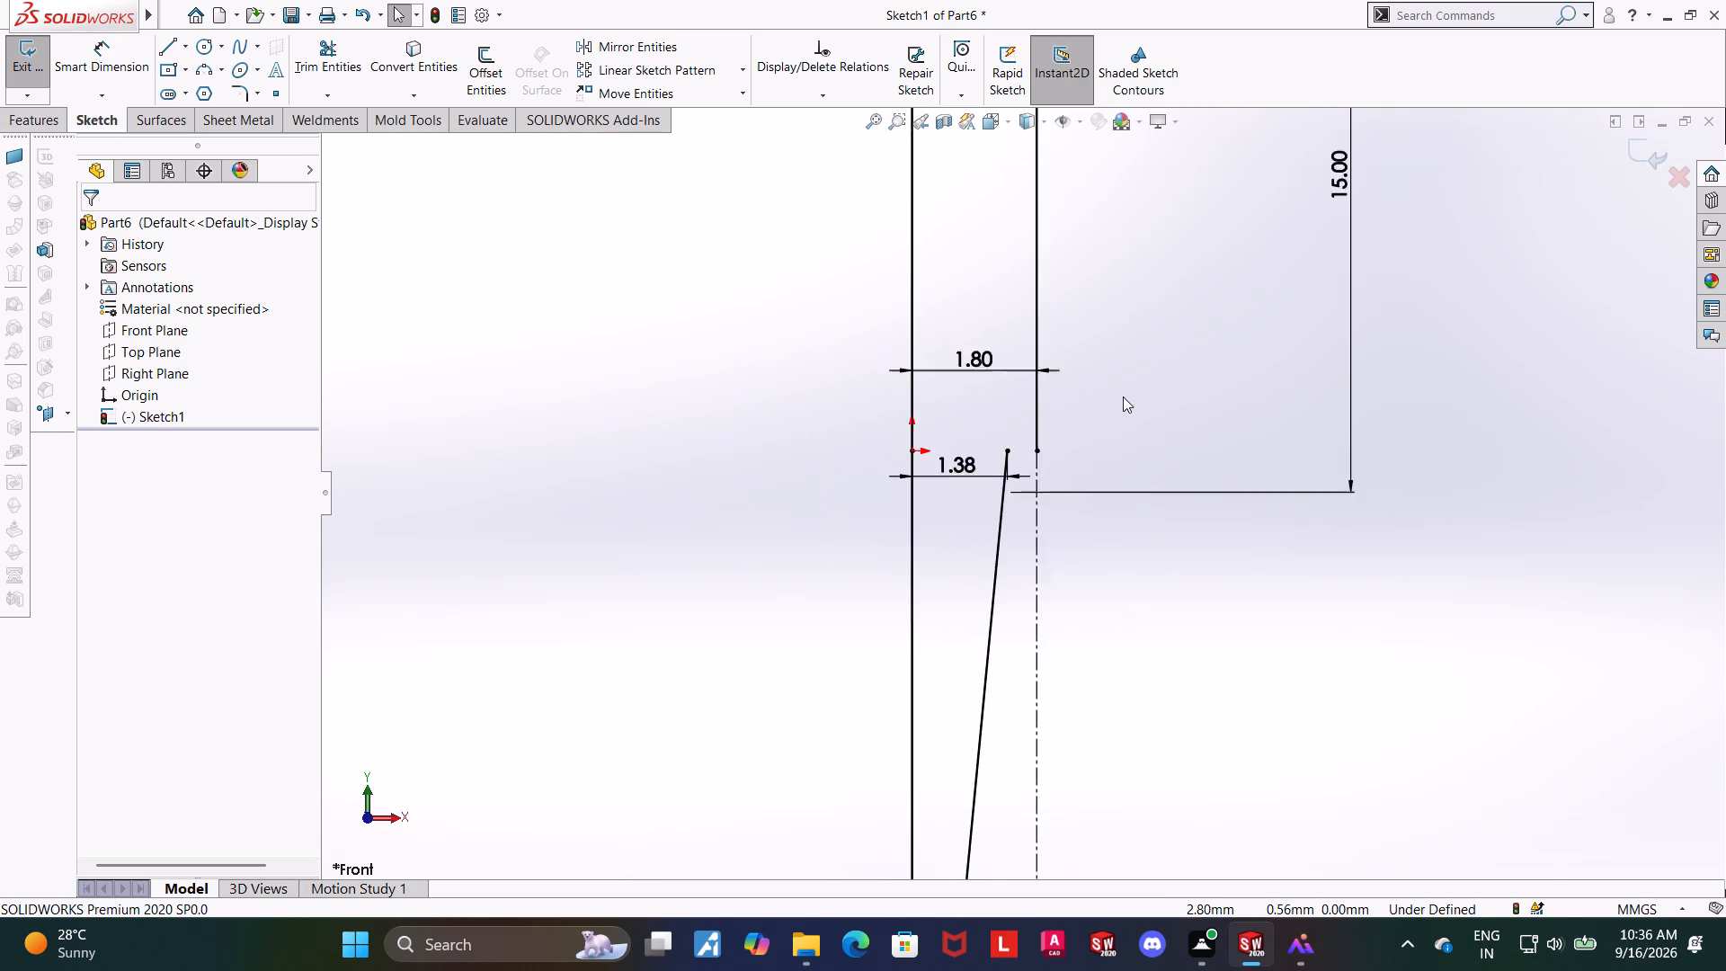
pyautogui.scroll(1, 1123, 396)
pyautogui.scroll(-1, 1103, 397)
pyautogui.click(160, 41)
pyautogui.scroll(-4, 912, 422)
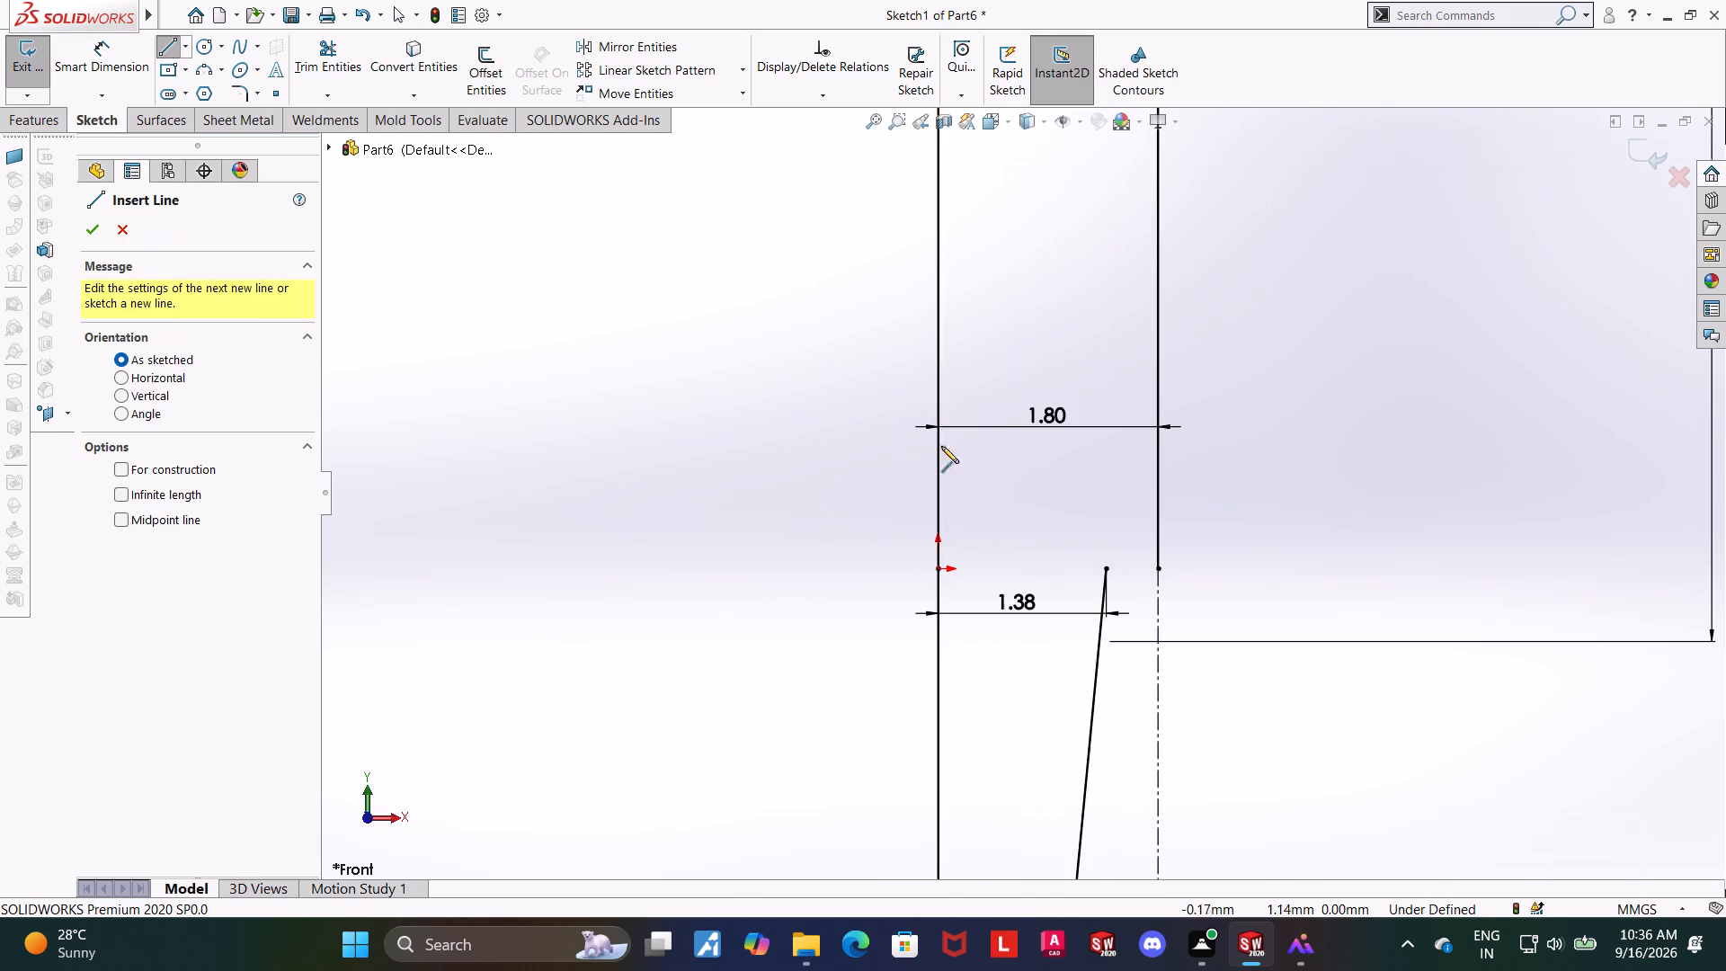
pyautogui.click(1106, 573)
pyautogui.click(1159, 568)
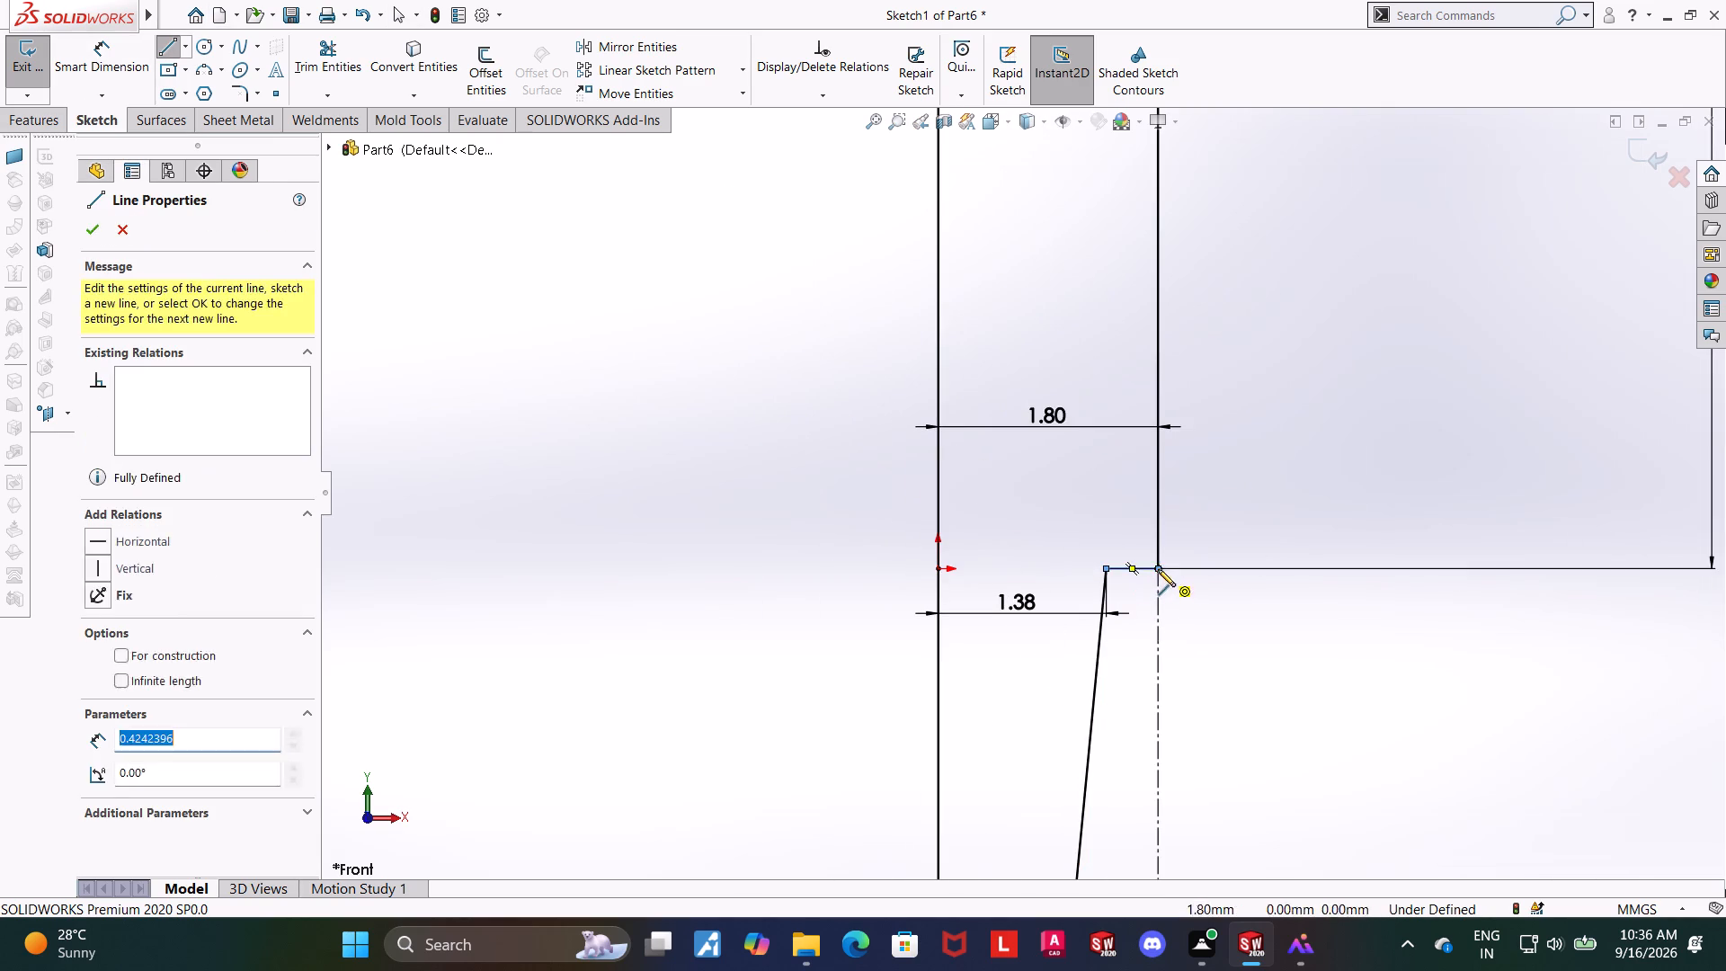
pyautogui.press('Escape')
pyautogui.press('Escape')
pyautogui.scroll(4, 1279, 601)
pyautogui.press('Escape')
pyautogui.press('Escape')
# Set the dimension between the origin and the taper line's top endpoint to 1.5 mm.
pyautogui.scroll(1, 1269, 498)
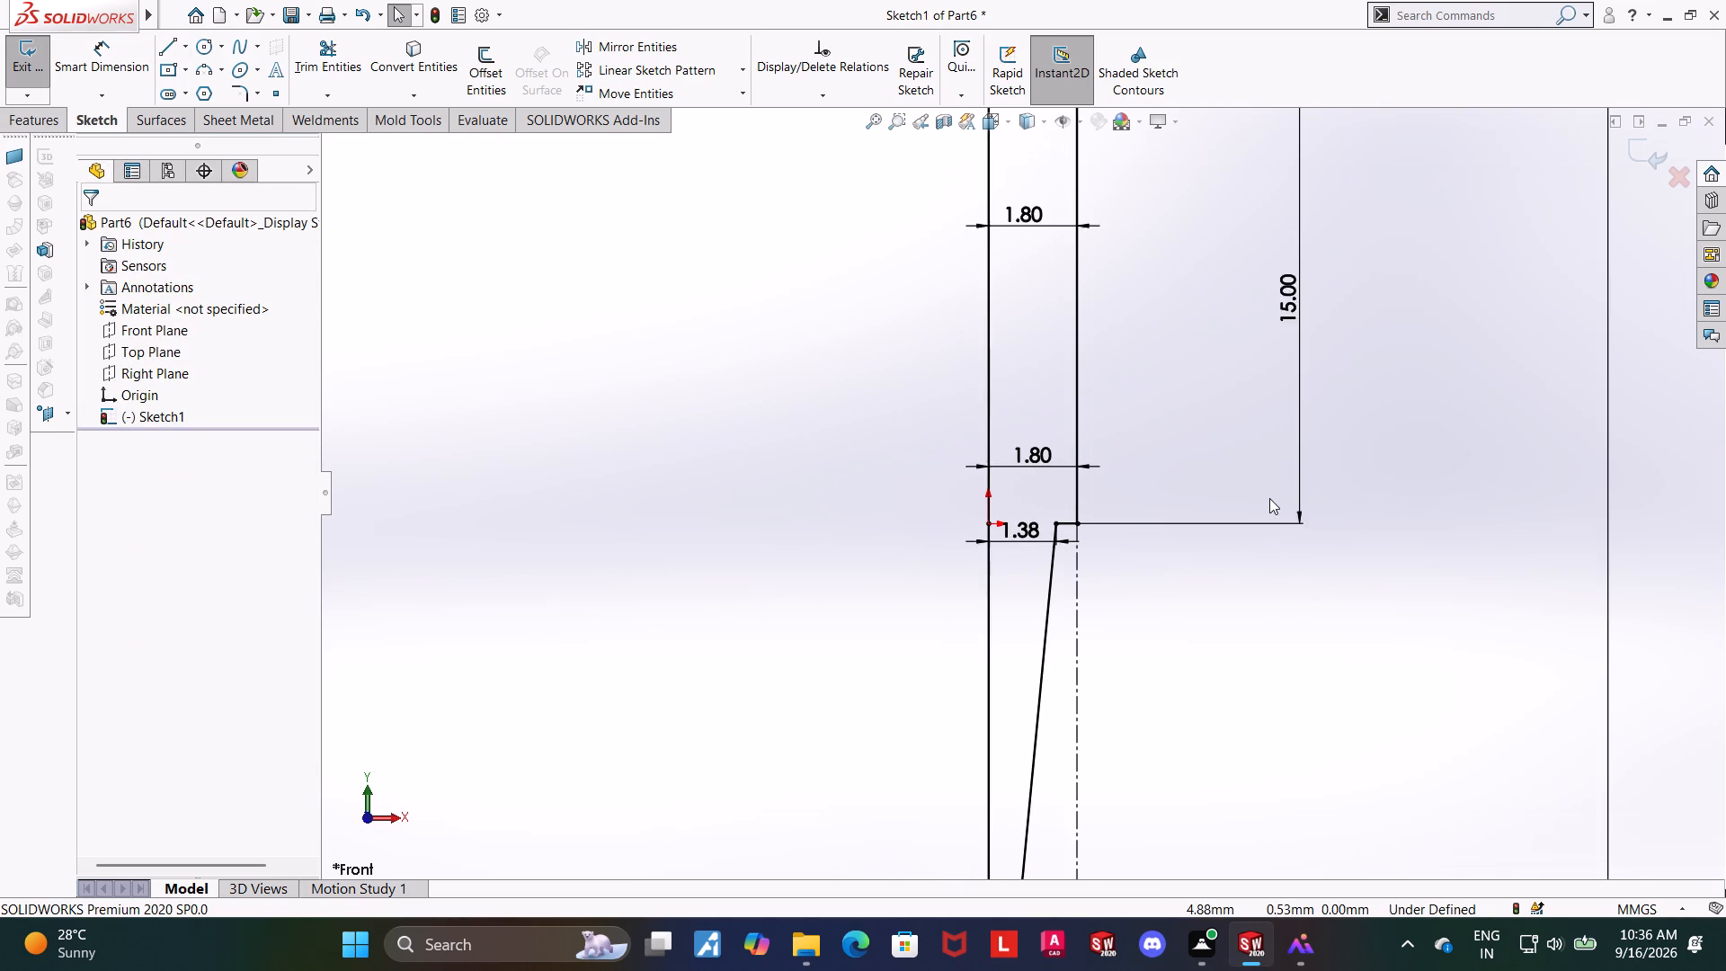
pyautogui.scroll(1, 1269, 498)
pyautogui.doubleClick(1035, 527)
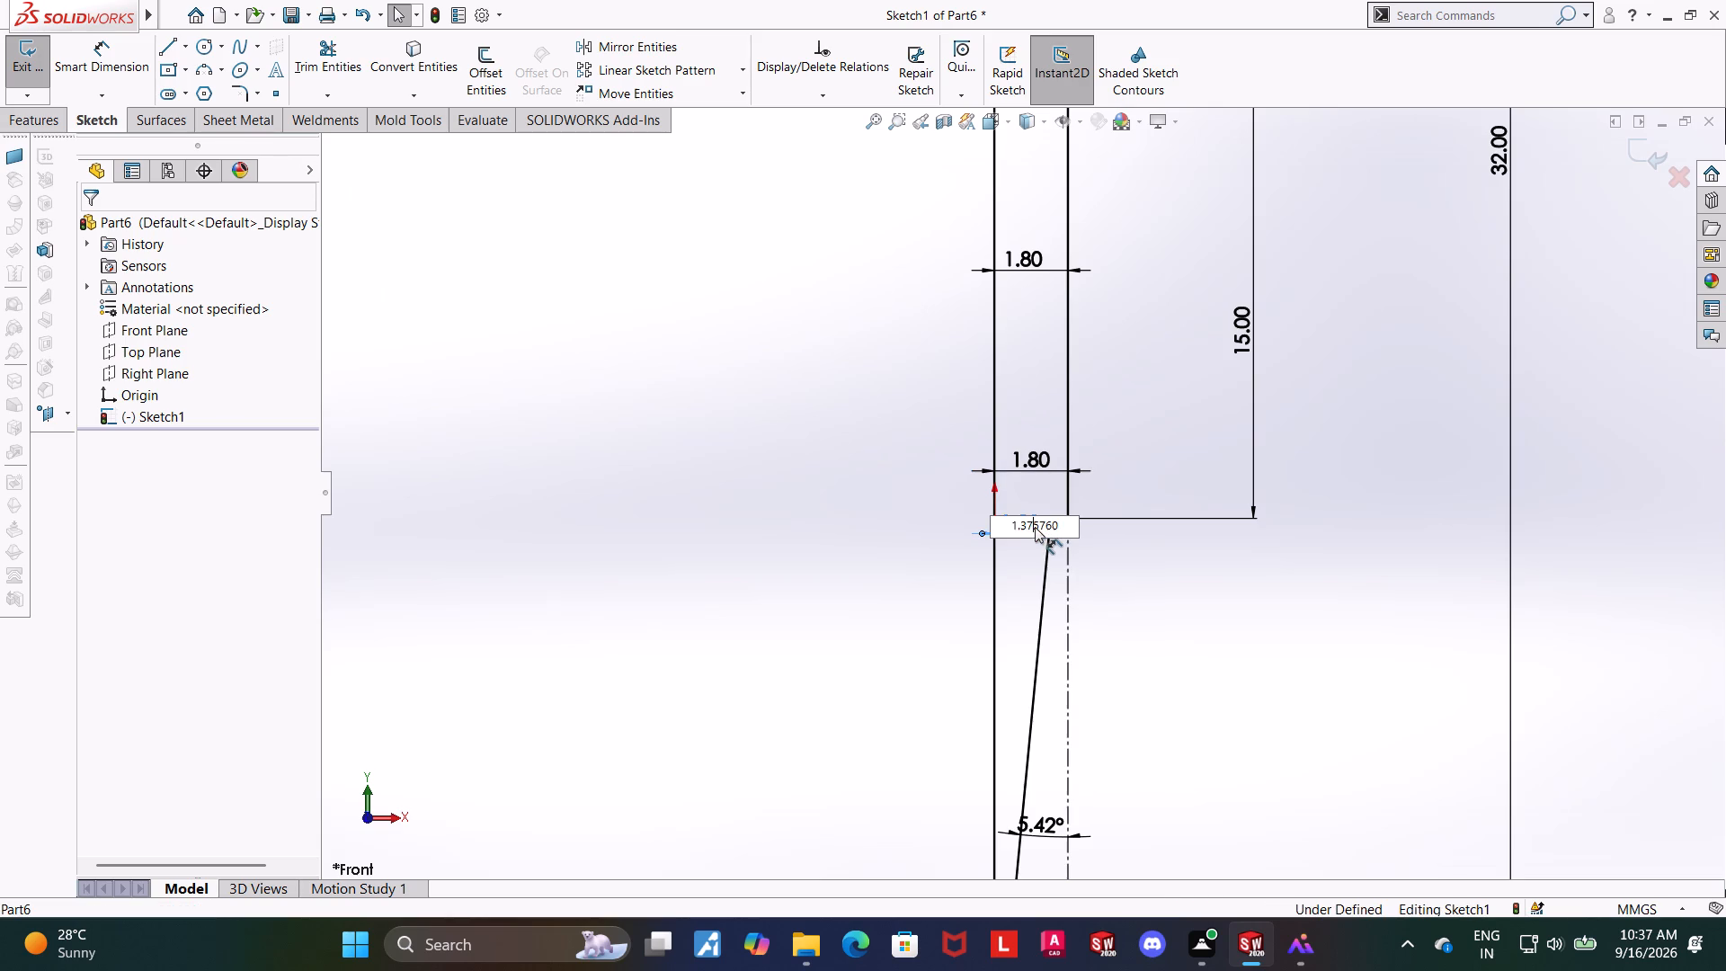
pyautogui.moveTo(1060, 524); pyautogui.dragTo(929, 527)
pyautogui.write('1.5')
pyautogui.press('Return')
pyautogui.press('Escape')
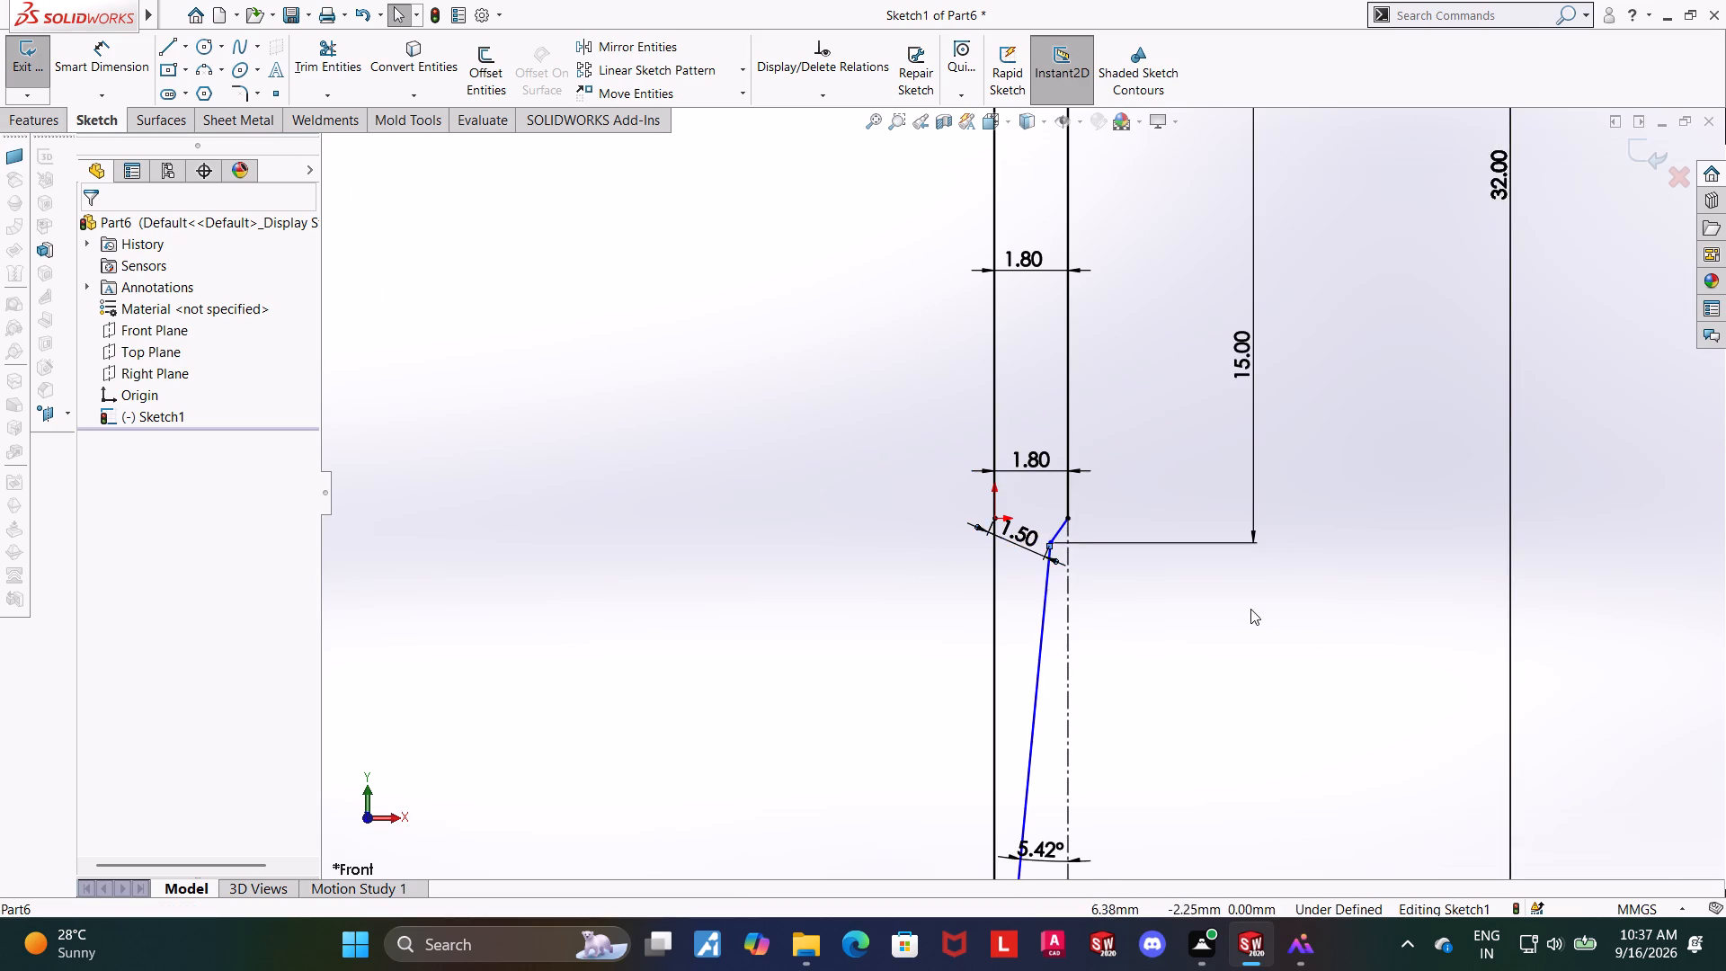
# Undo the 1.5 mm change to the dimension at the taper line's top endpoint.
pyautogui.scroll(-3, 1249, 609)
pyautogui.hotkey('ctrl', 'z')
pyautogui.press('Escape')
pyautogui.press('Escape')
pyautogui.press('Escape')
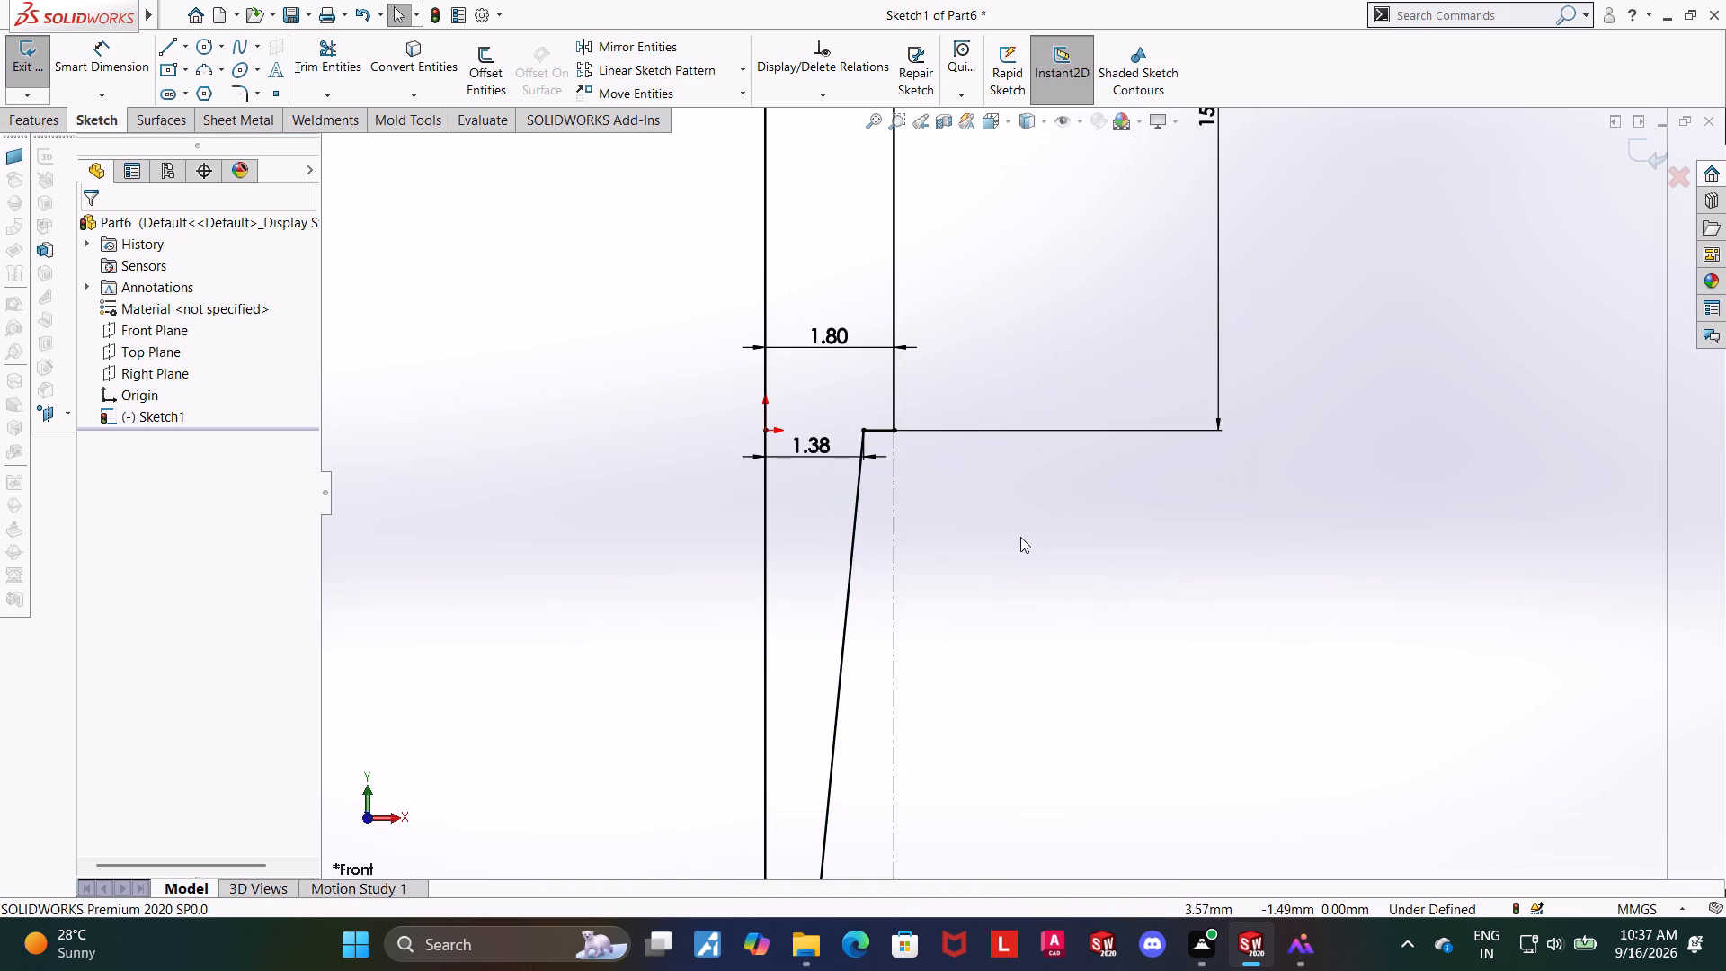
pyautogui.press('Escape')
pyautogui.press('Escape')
# Trim away the taper line, the vertical construction line and the axis line segment below the origin.
pyautogui.scroll(-3, 876, 505)
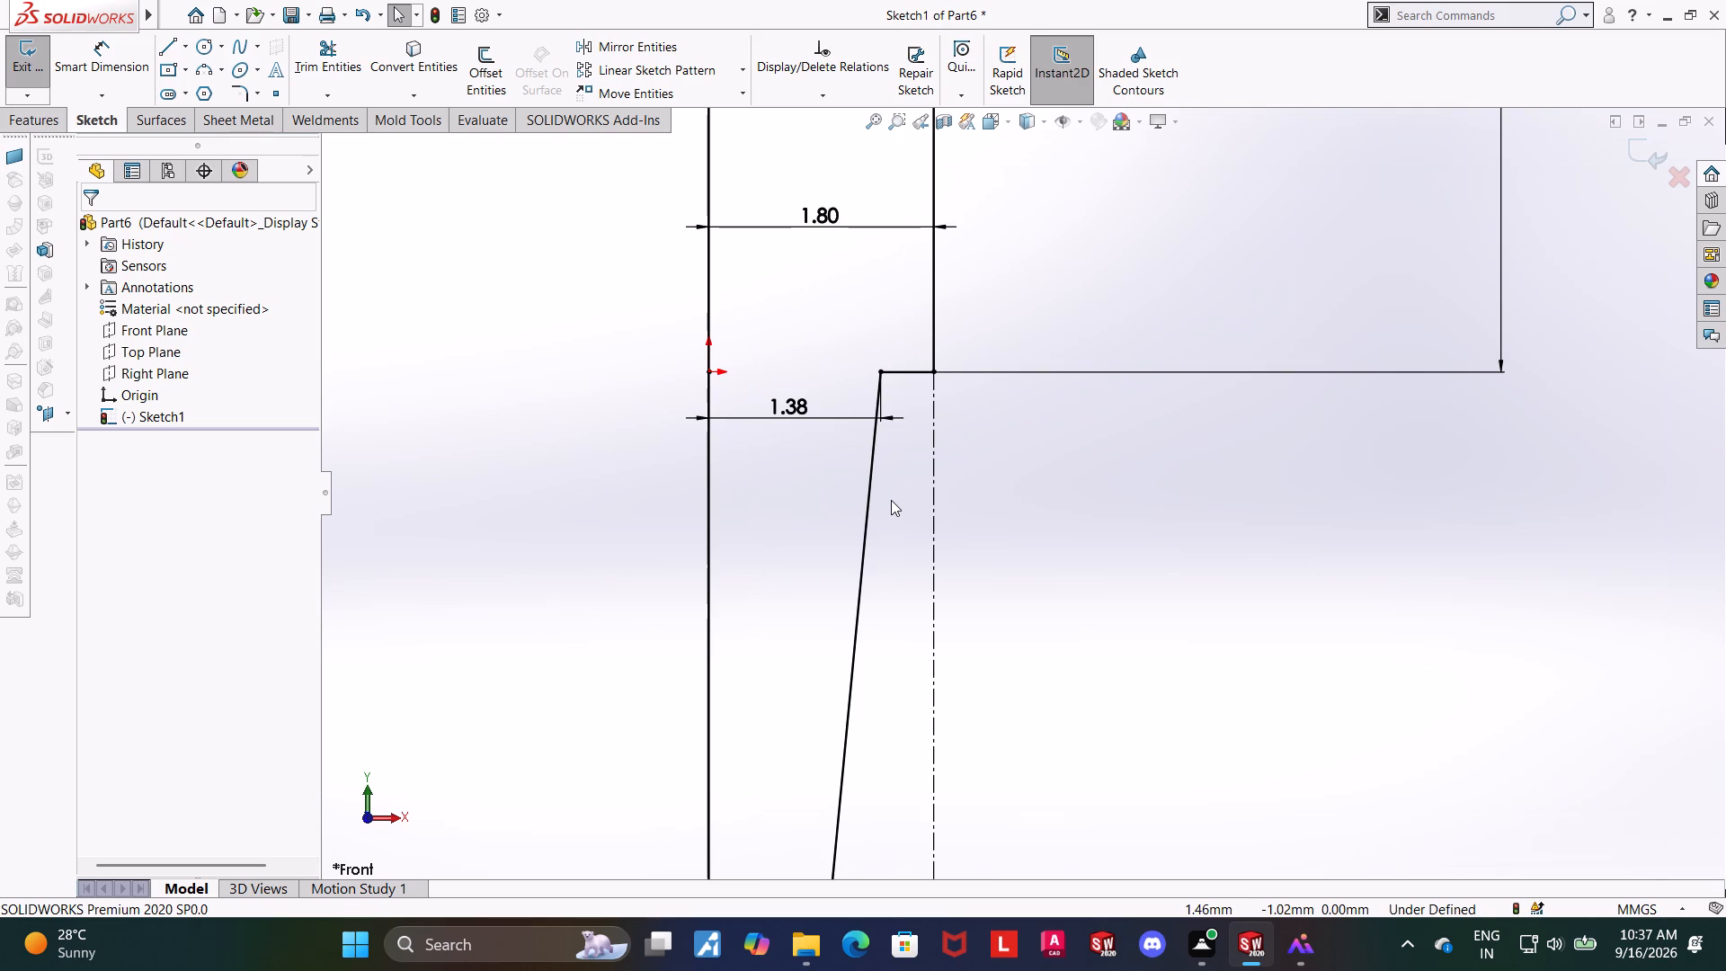
pyautogui.scroll(3, 820, 503)
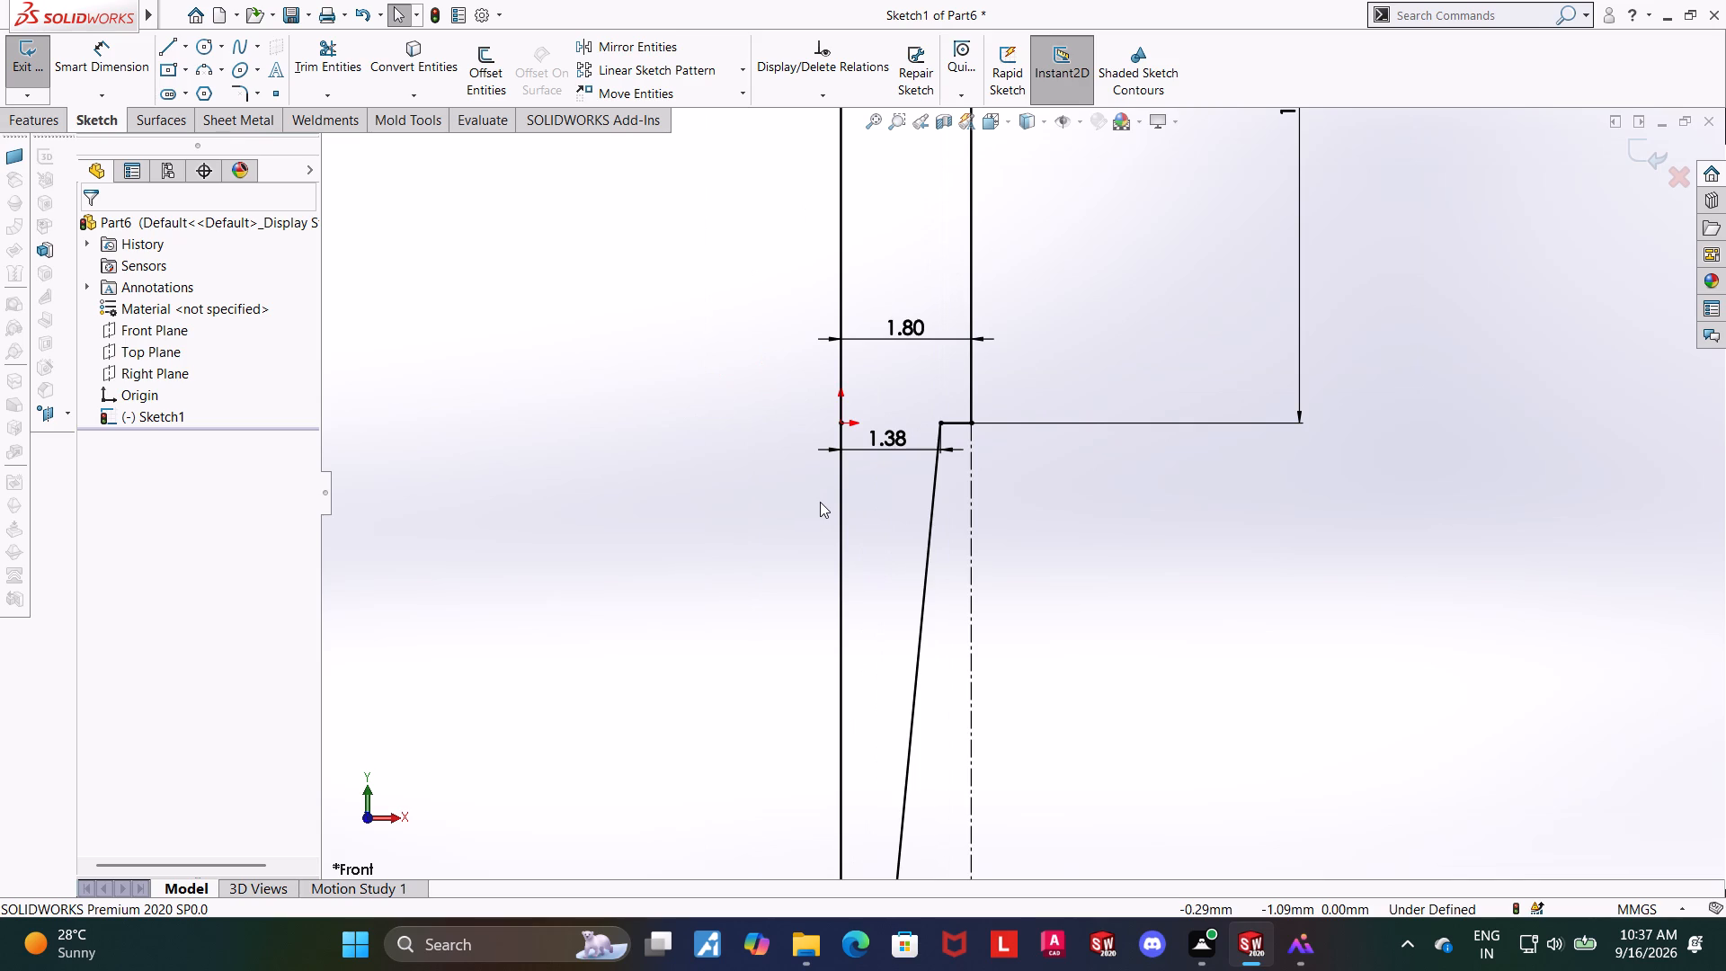
pyautogui.scroll(12, 823, 490)
pyautogui.scroll(-2, 648, 370)
pyautogui.click(317, 67)
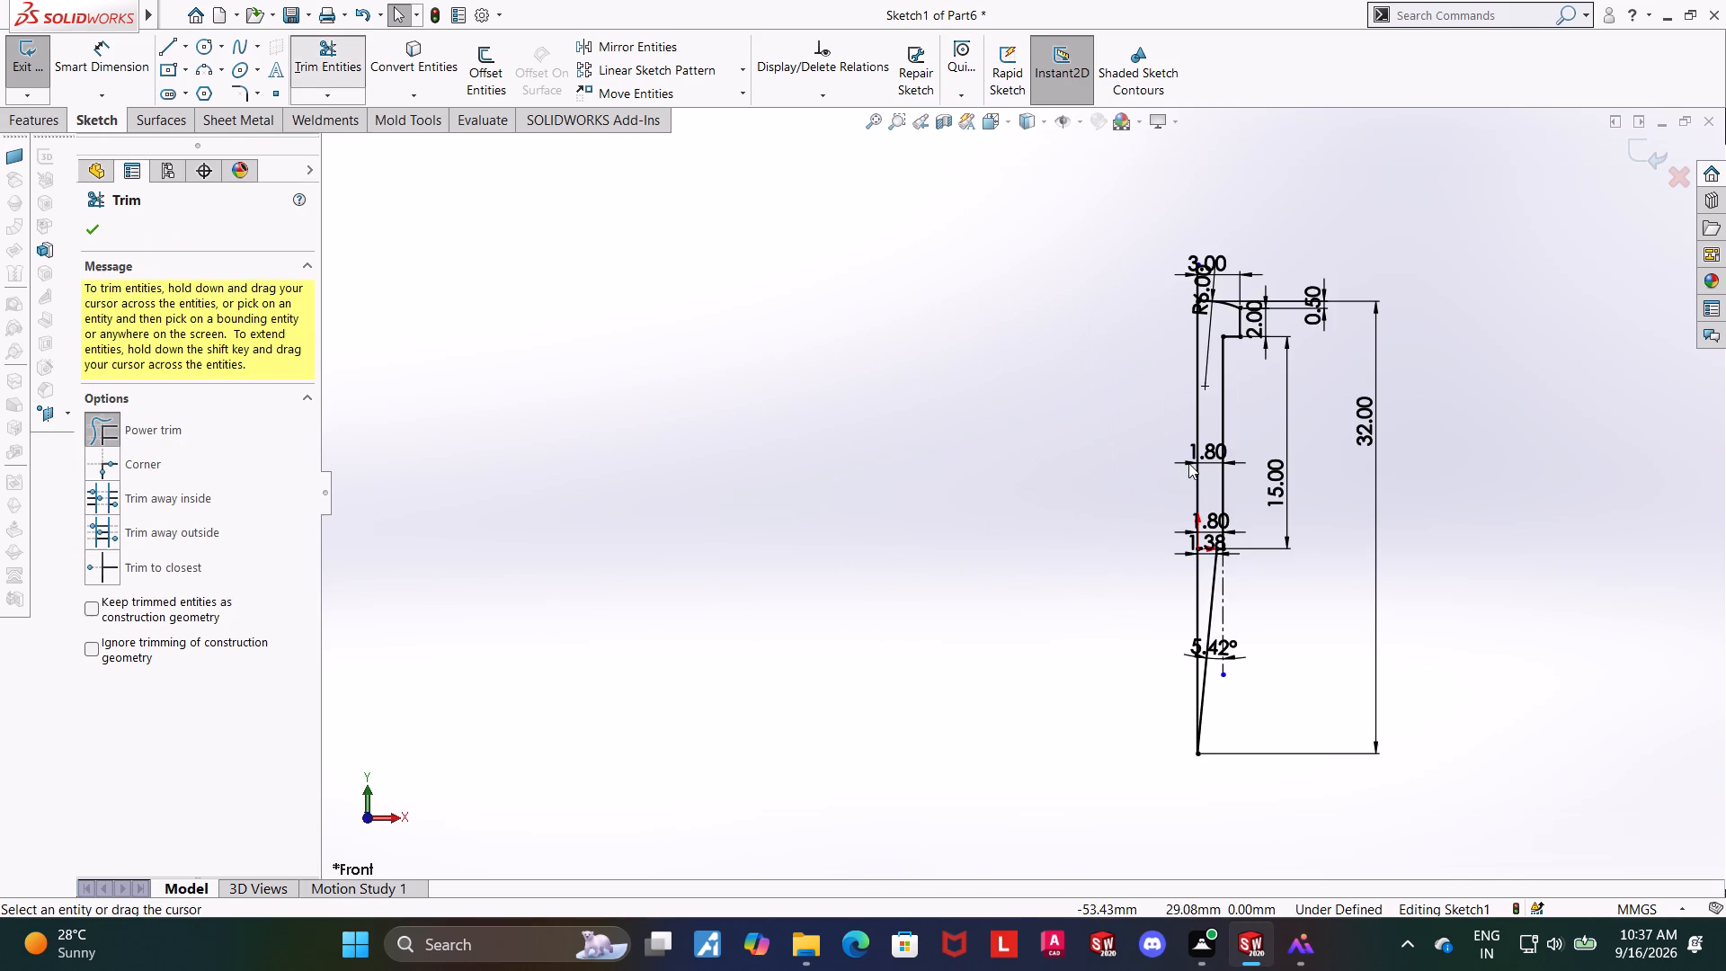
pyautogui.moveTo(1321, 611); pyautogui.dragTo(1010, 655)
pyautogui.scroll(-10, 1292, 570)
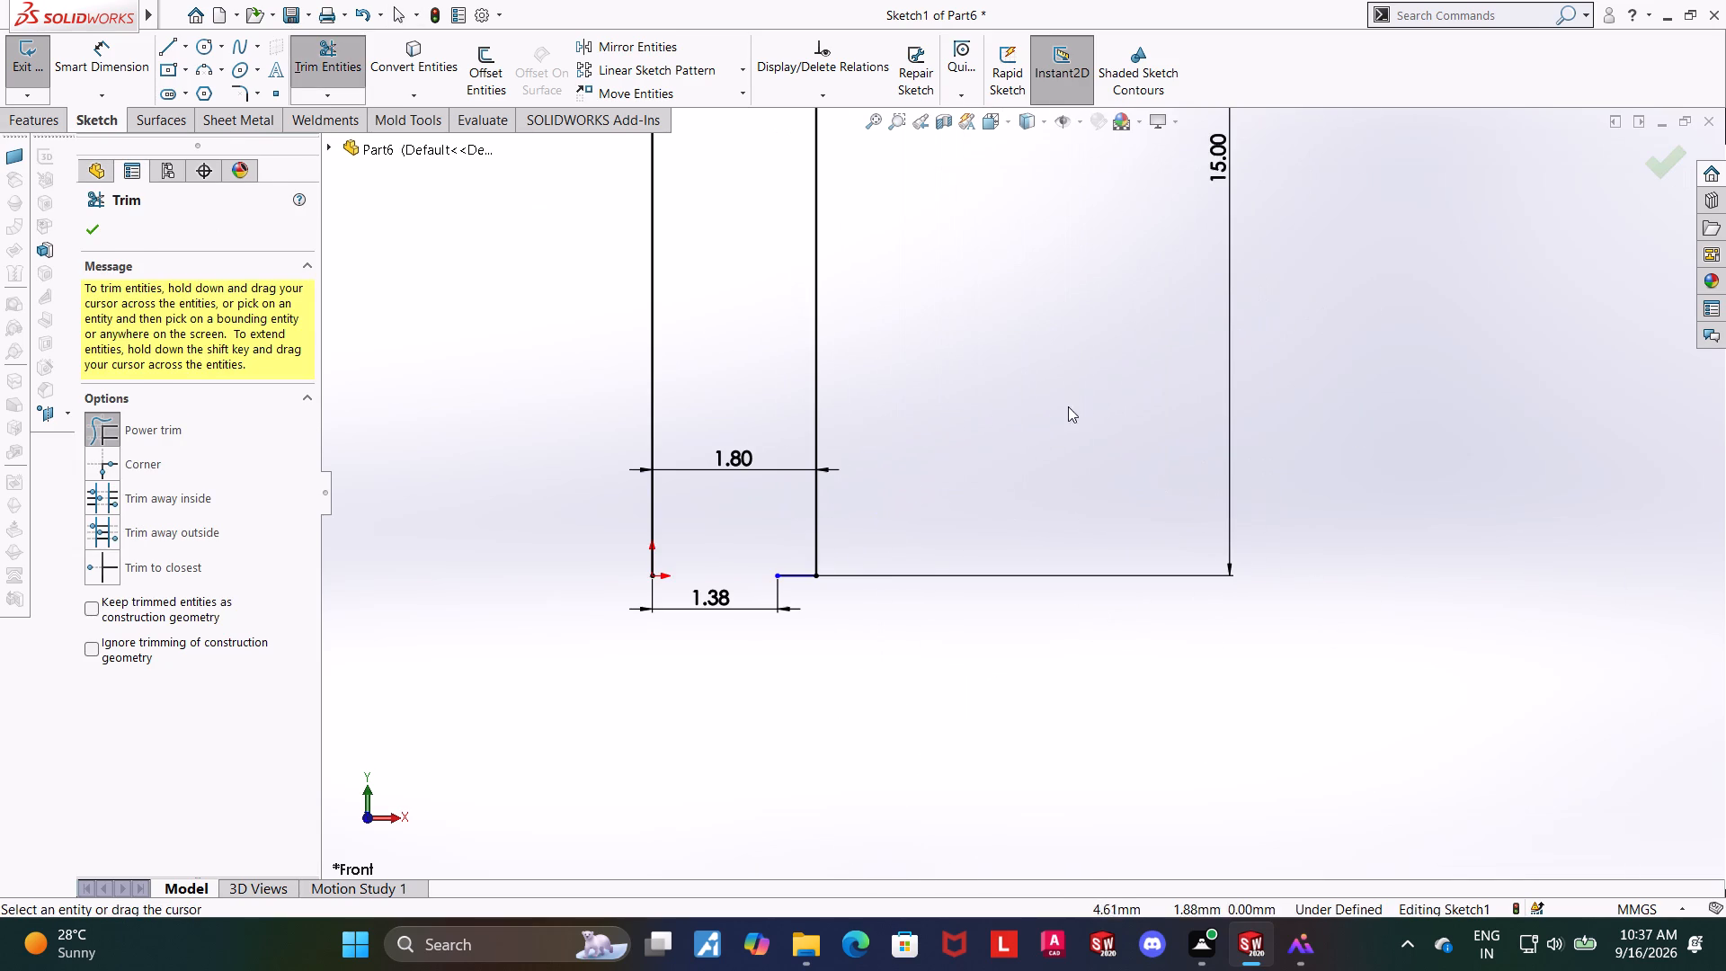
pyautogui.press('Escape')
pyautogui.press('Escape')
pyautogui.press('Escape')
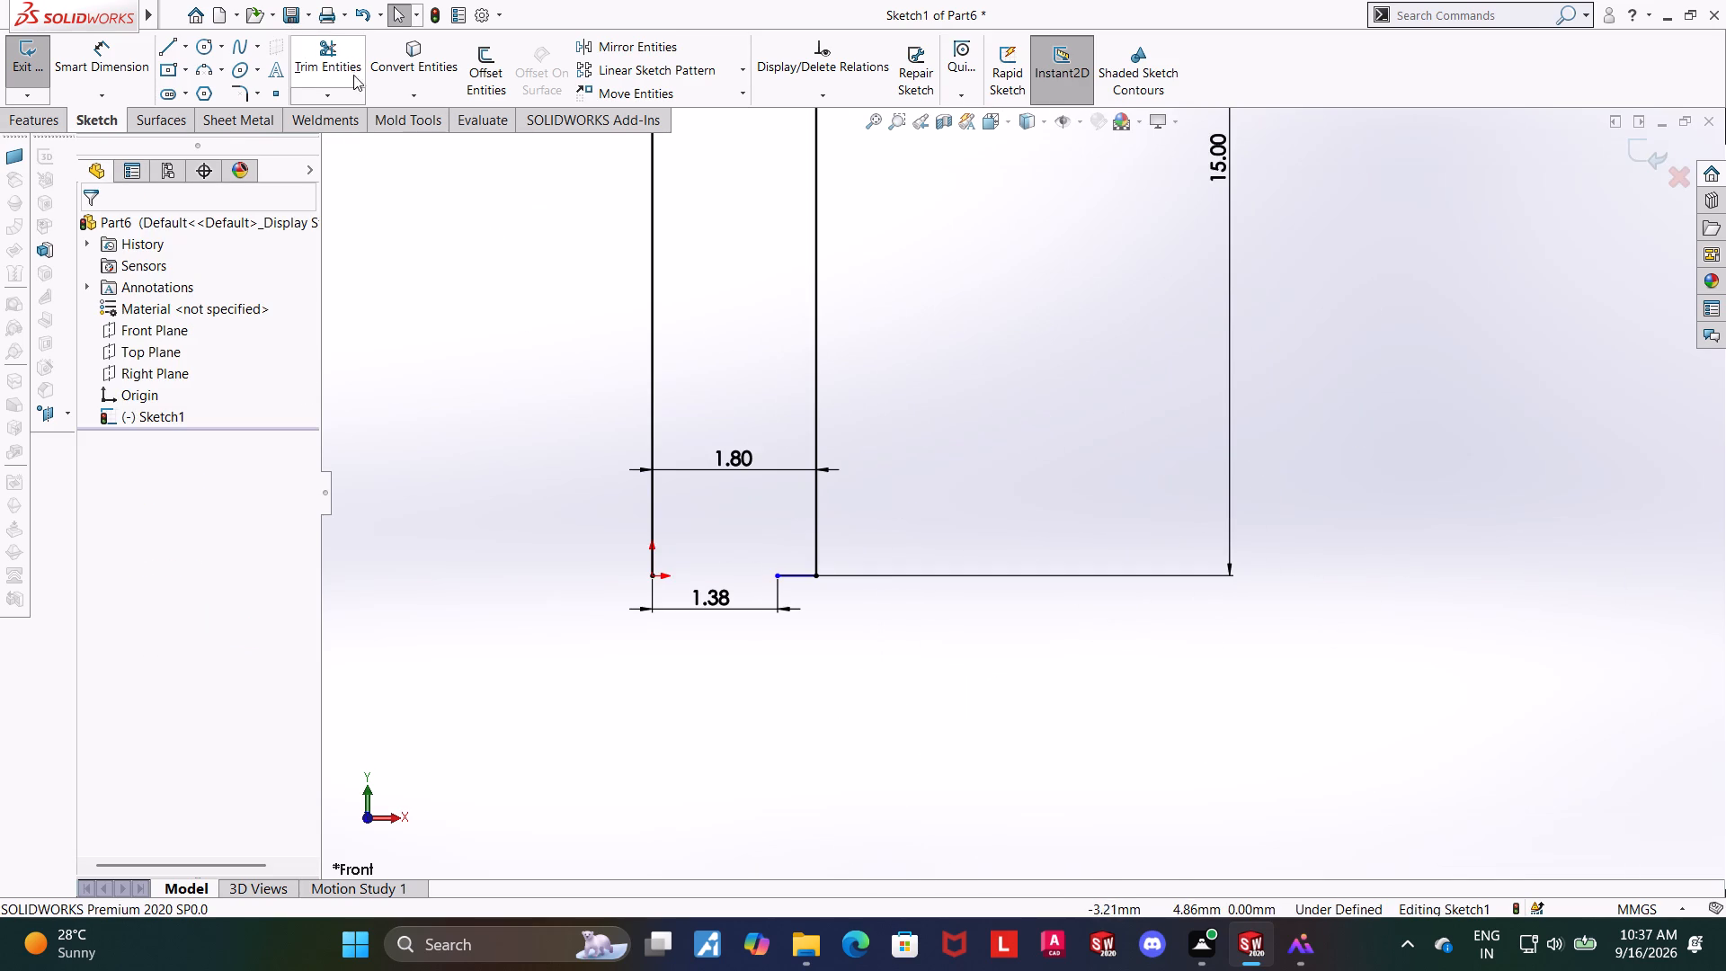
# Trim the short horizontal line next to the shank's lower outer corner.
pyautogui.click(340, 58)
pyautogui.moveTo(798, 548); pyautogui.dragTo(800, 587)
pyautogui.press('Escape')
pyautogui.press('Escape')
# Close the bottom of the shank with a horizontal line from its lower outer corner to the origin.
pyautogui.click(166, 49)
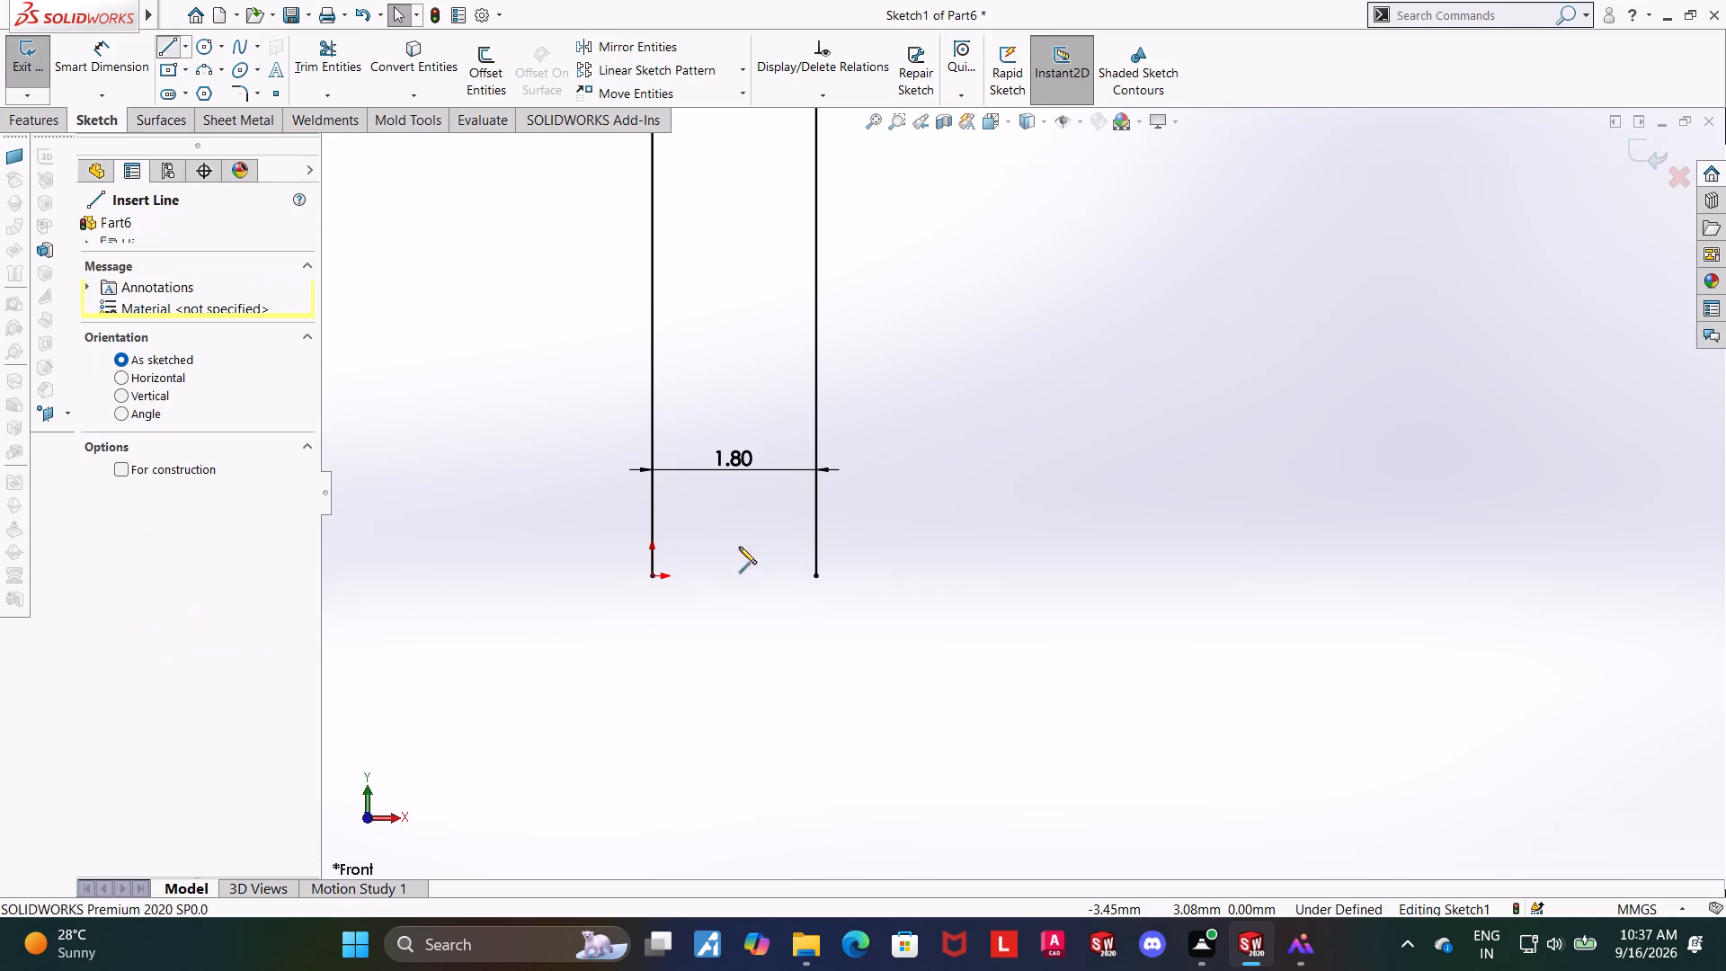
pyautogui.click(815, 578)
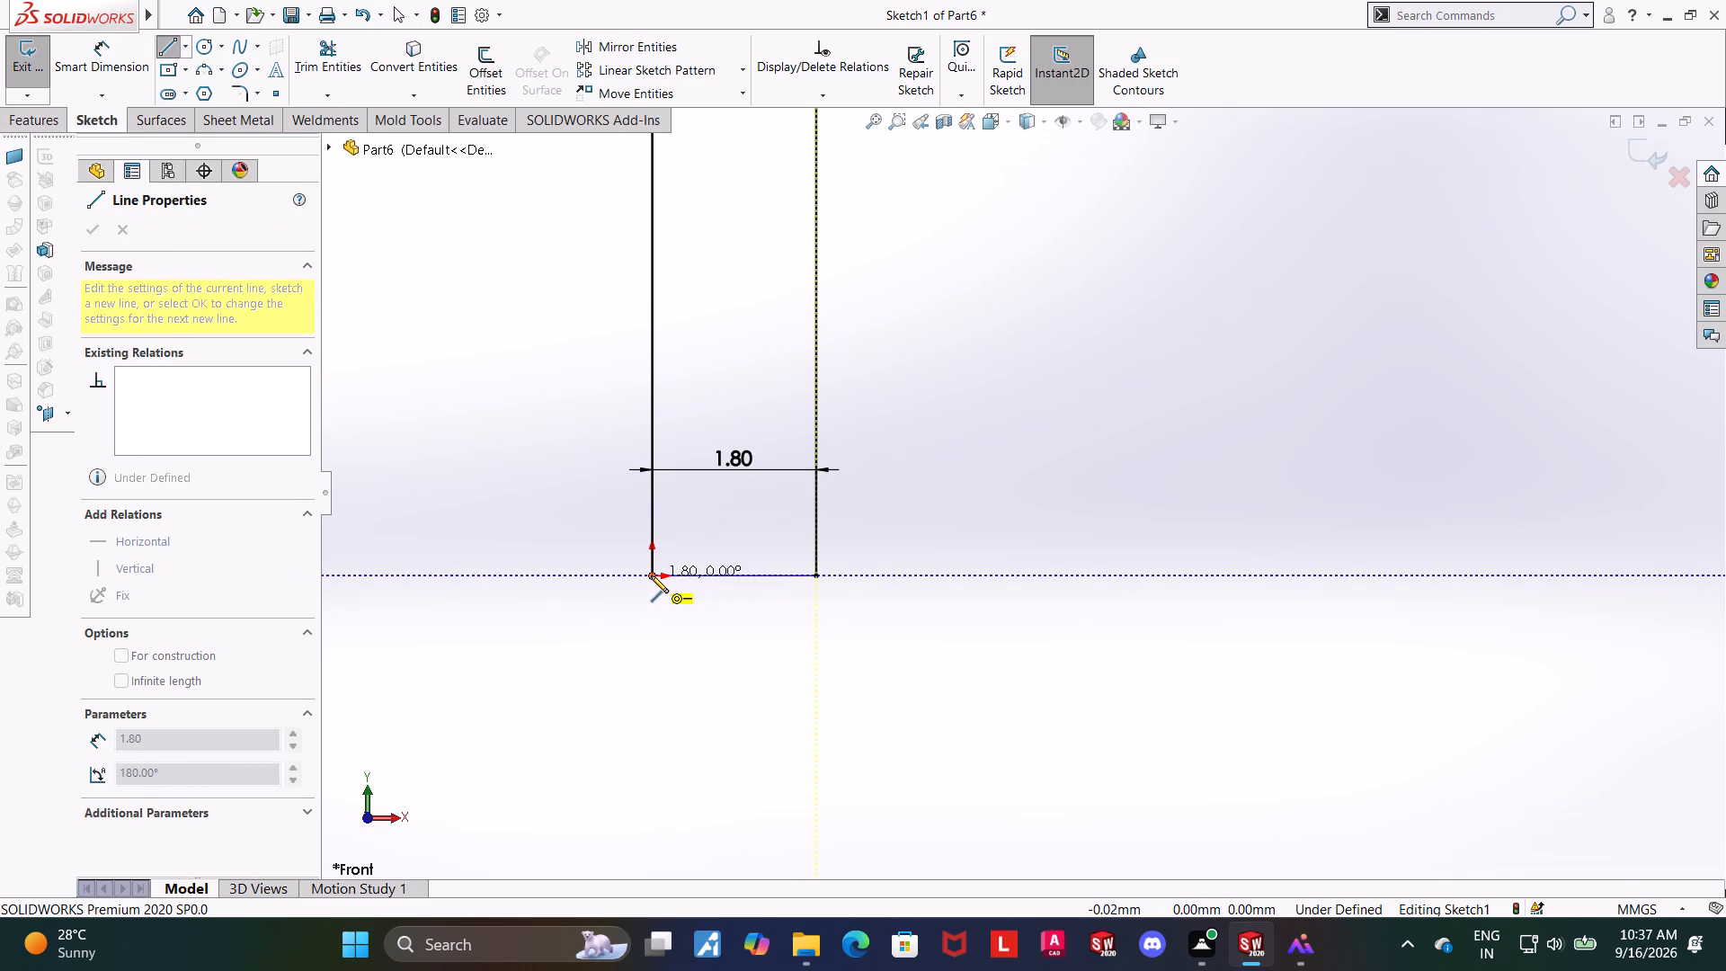
pyautogui.click(651, 575)
pyautogui.press('Escape')
pyautogui.press('Escape')
pyautogui.press('Escape')
pyautogui.press('Escape')
# Dimension the length of the shank's outer vertical line as 15 mm.
pyautogui.scroll(7, 468, 345)
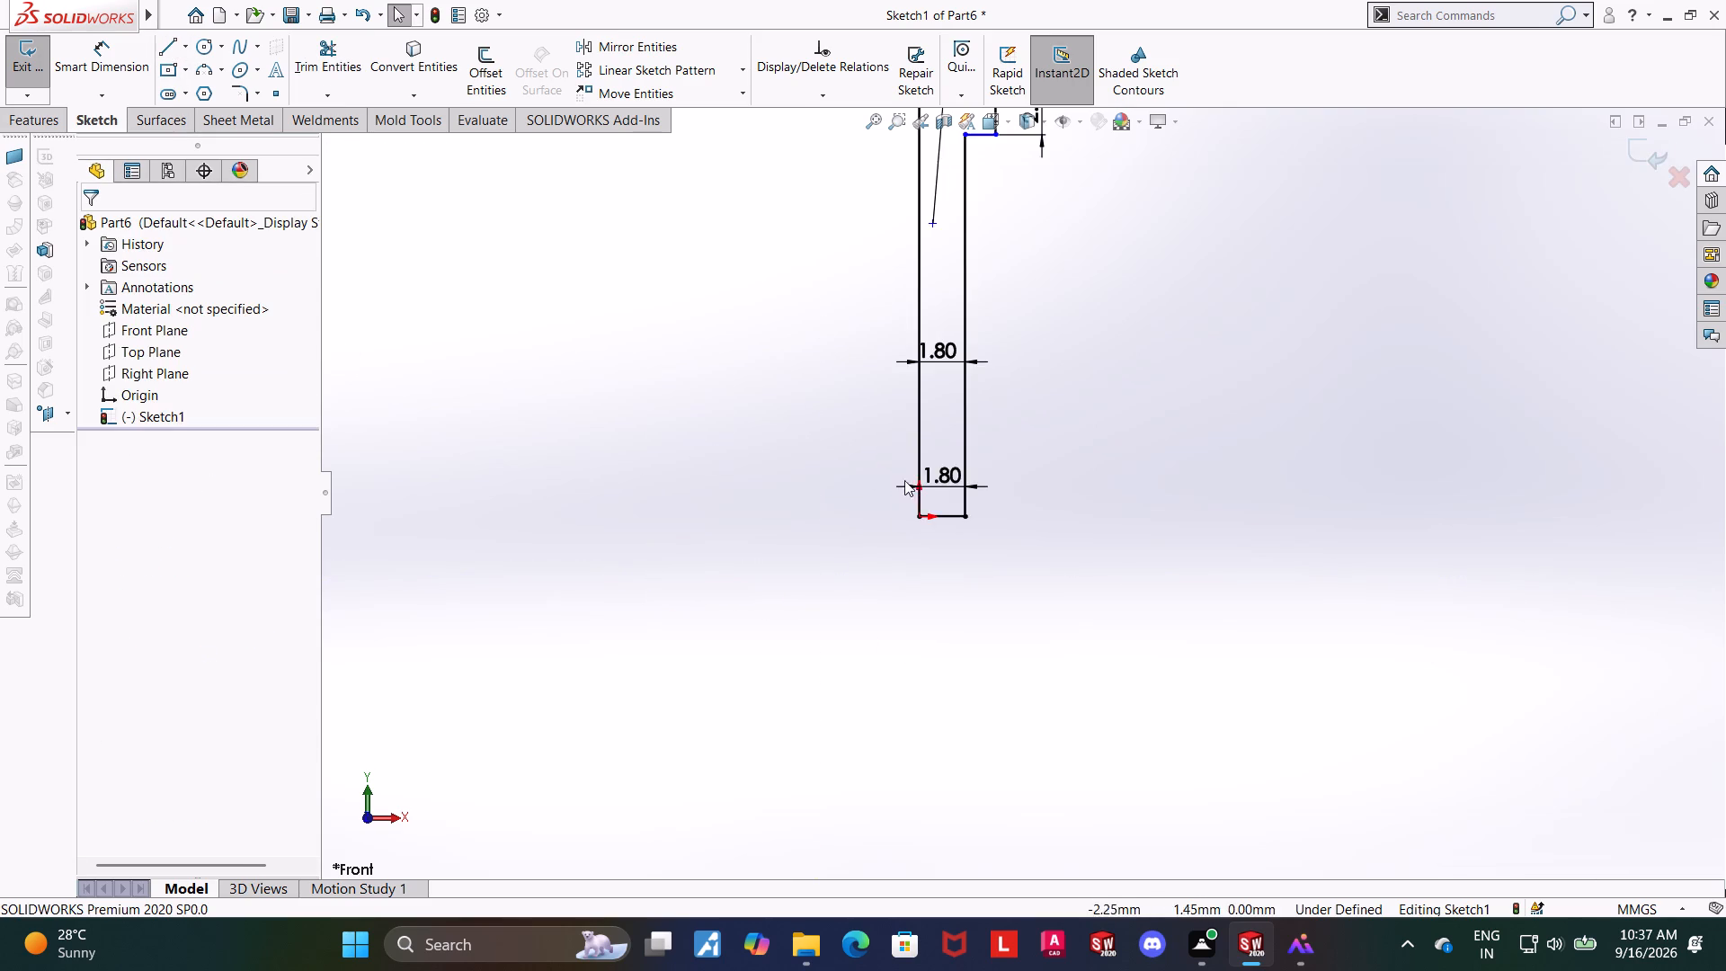
pyautogui.scroll(6, 1147, 456)
pyautogui.scroll(-3, 1146, 374)
pyautogui.click(113, 65)
pyautogui.scroll(-2, 945, 538)
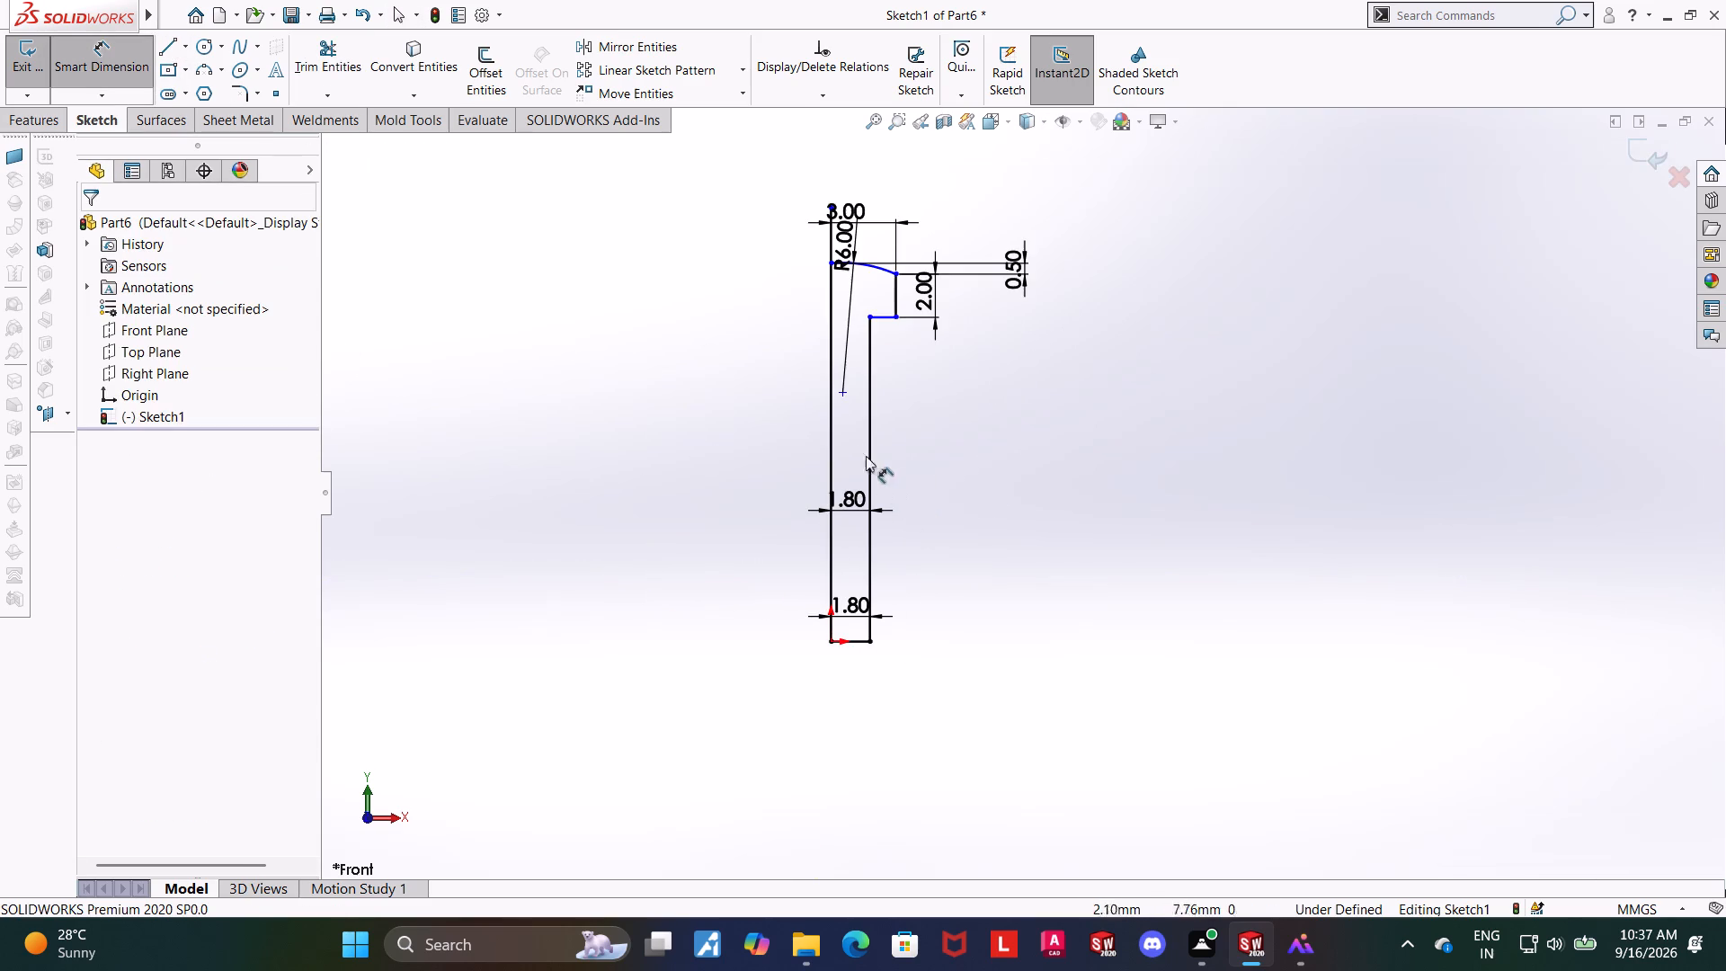
pyautogui.click(868, 438)
pyautogui.click(951, 453)
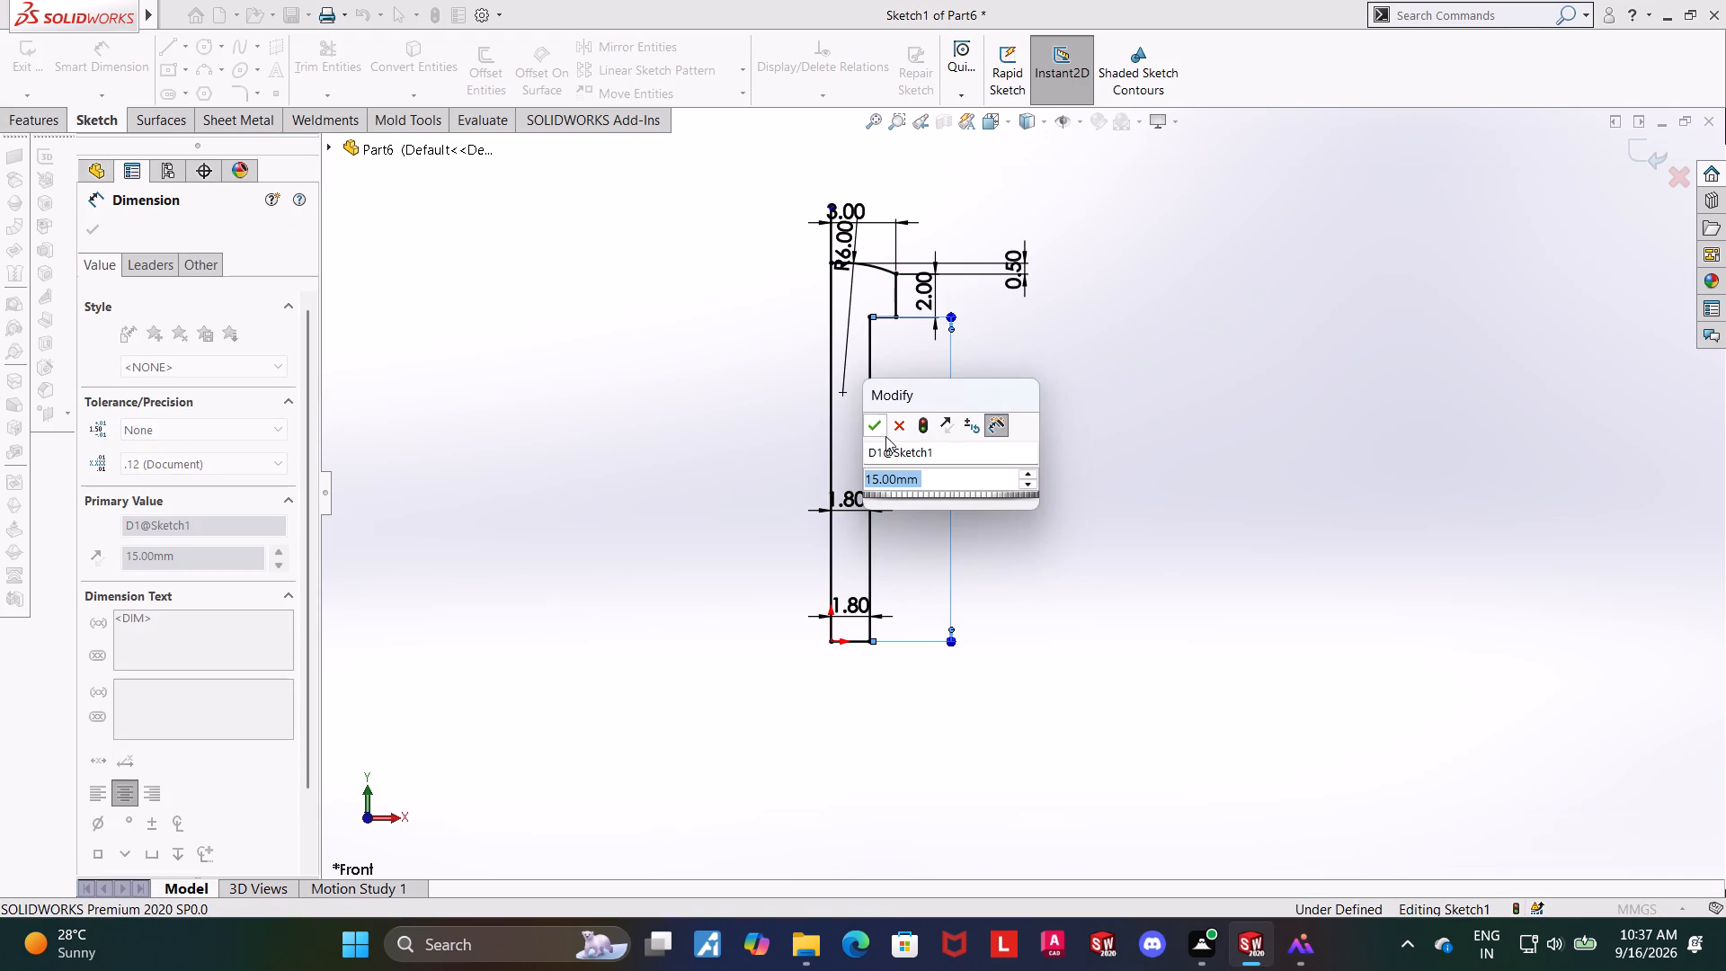
pyautogui.click(880, 432)
pyautogui.press('Escape')
pyautogui.press('Escape')
pyautogui.press('Escape')
pyautogui.scroll(-8, 870, 283)
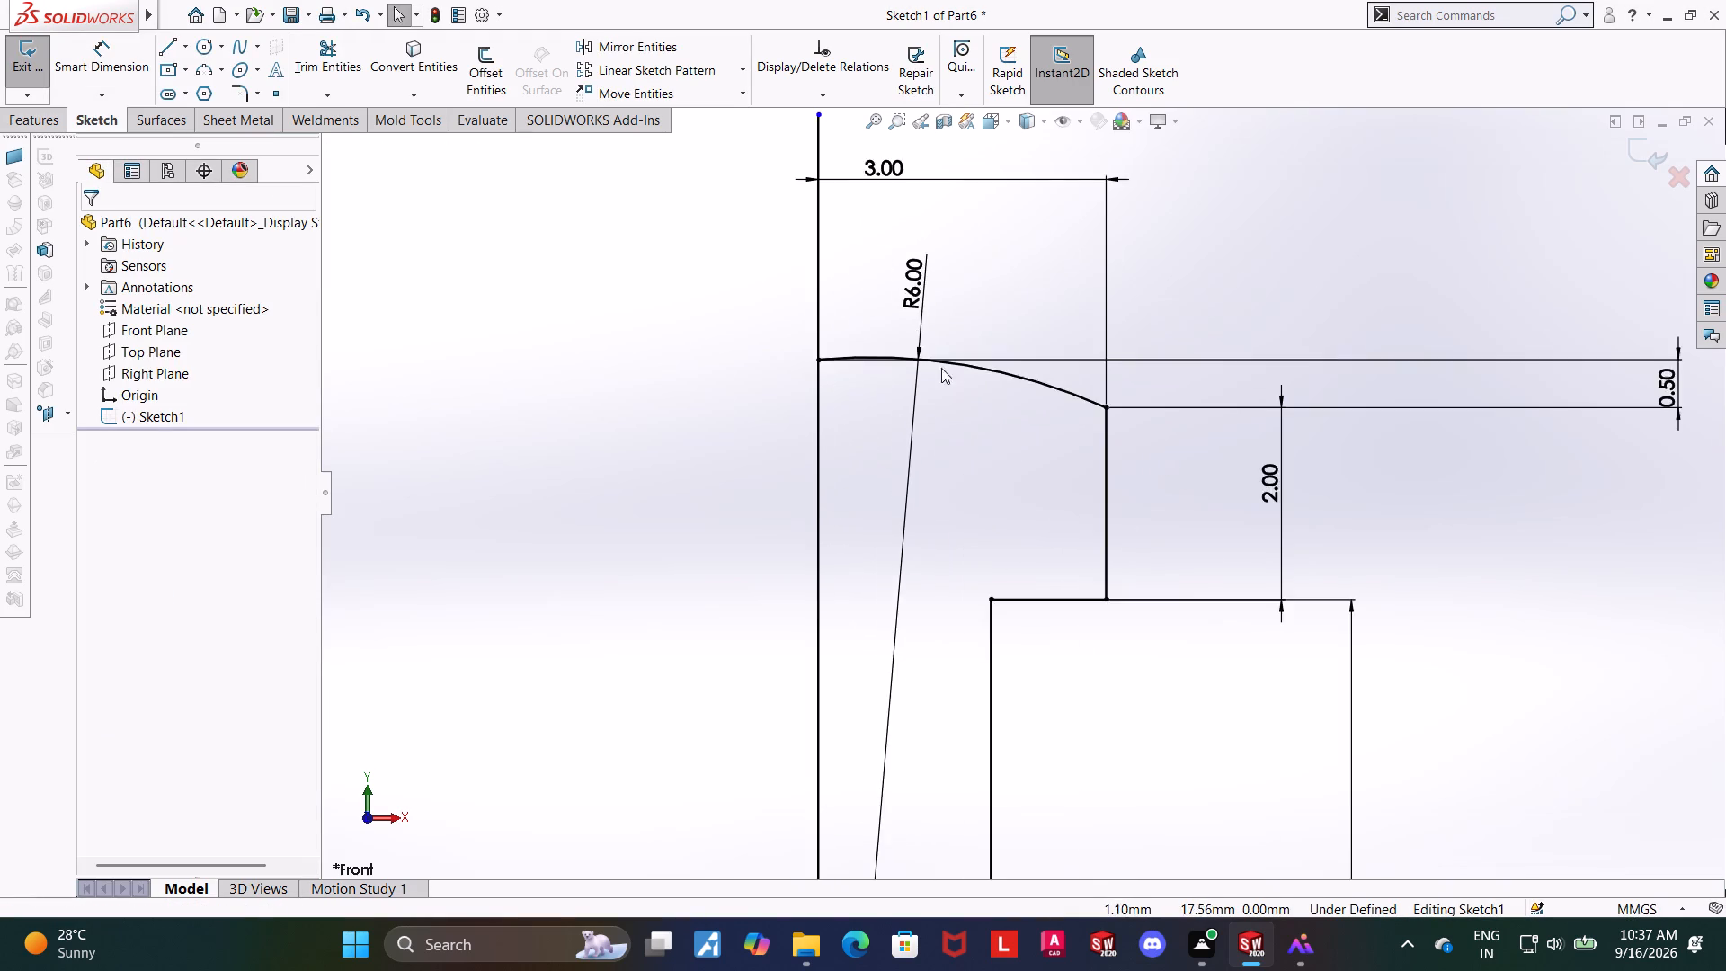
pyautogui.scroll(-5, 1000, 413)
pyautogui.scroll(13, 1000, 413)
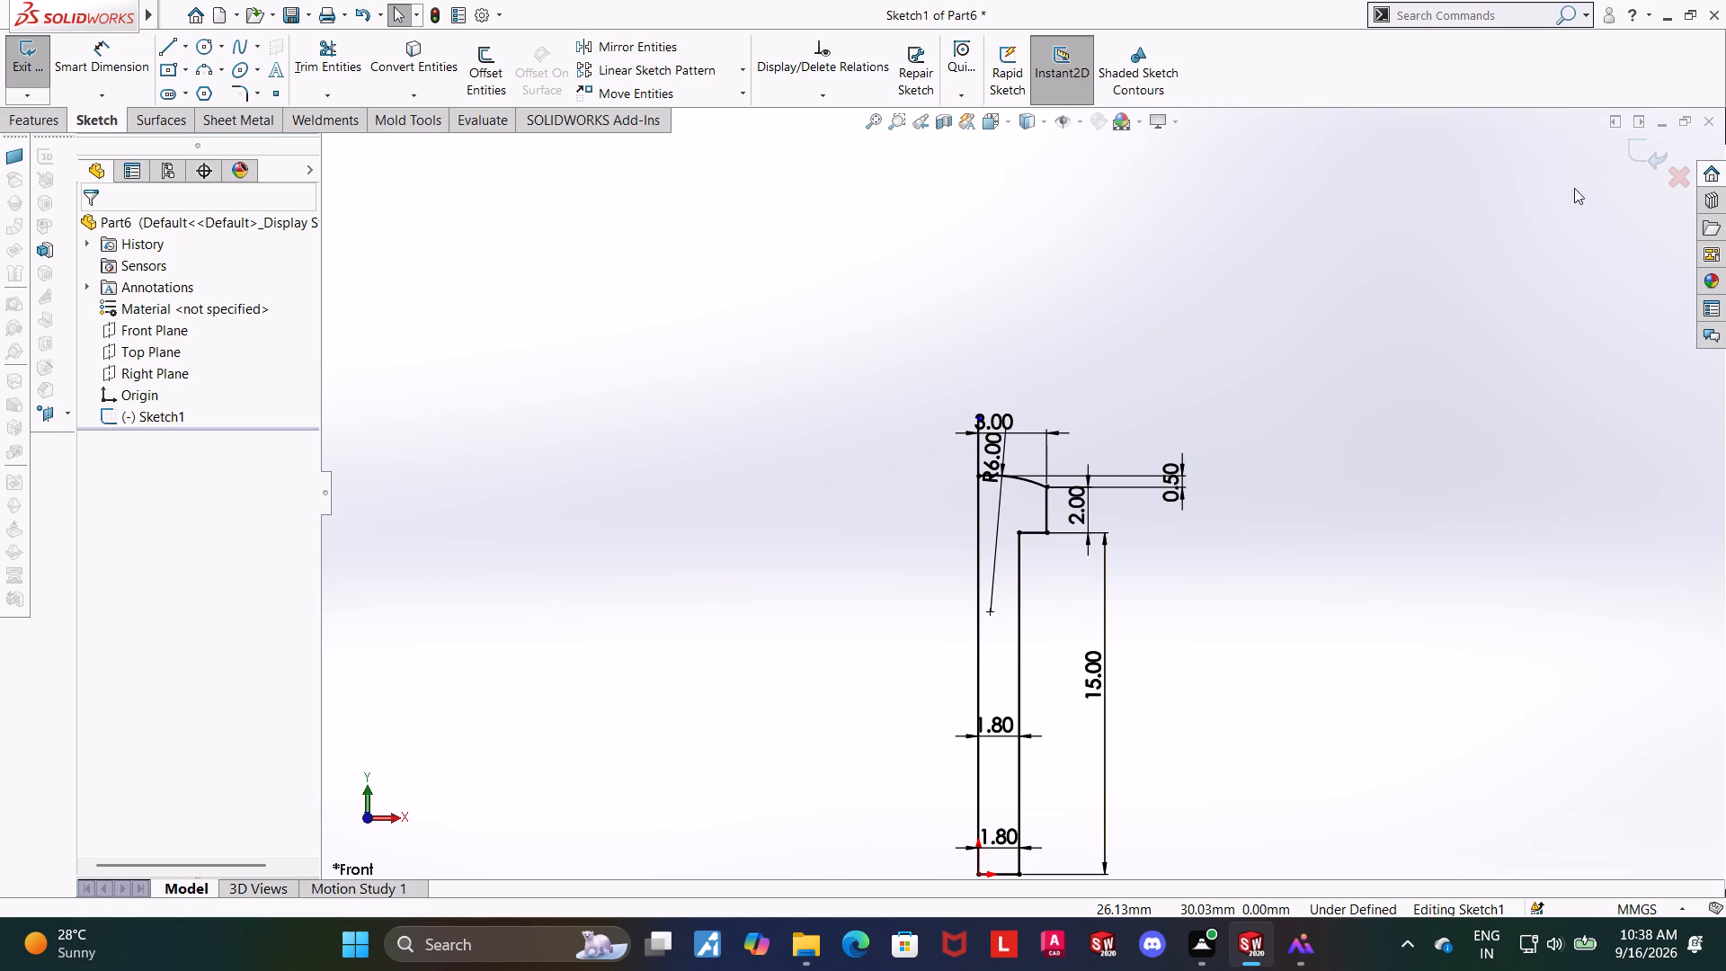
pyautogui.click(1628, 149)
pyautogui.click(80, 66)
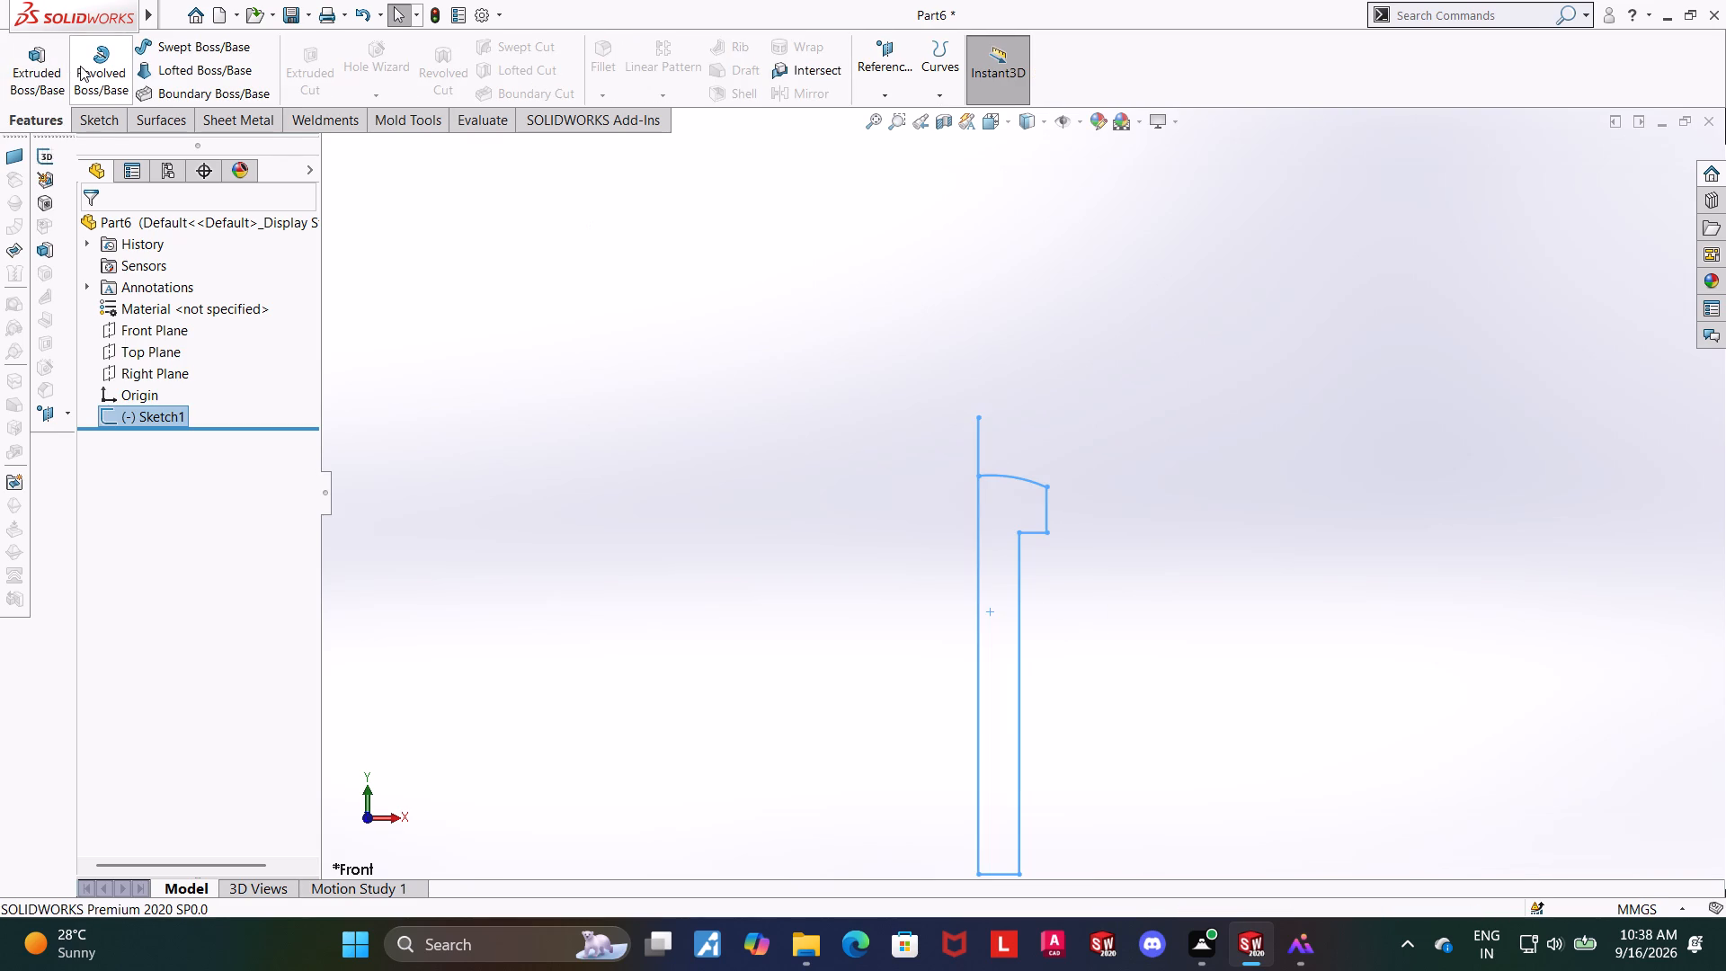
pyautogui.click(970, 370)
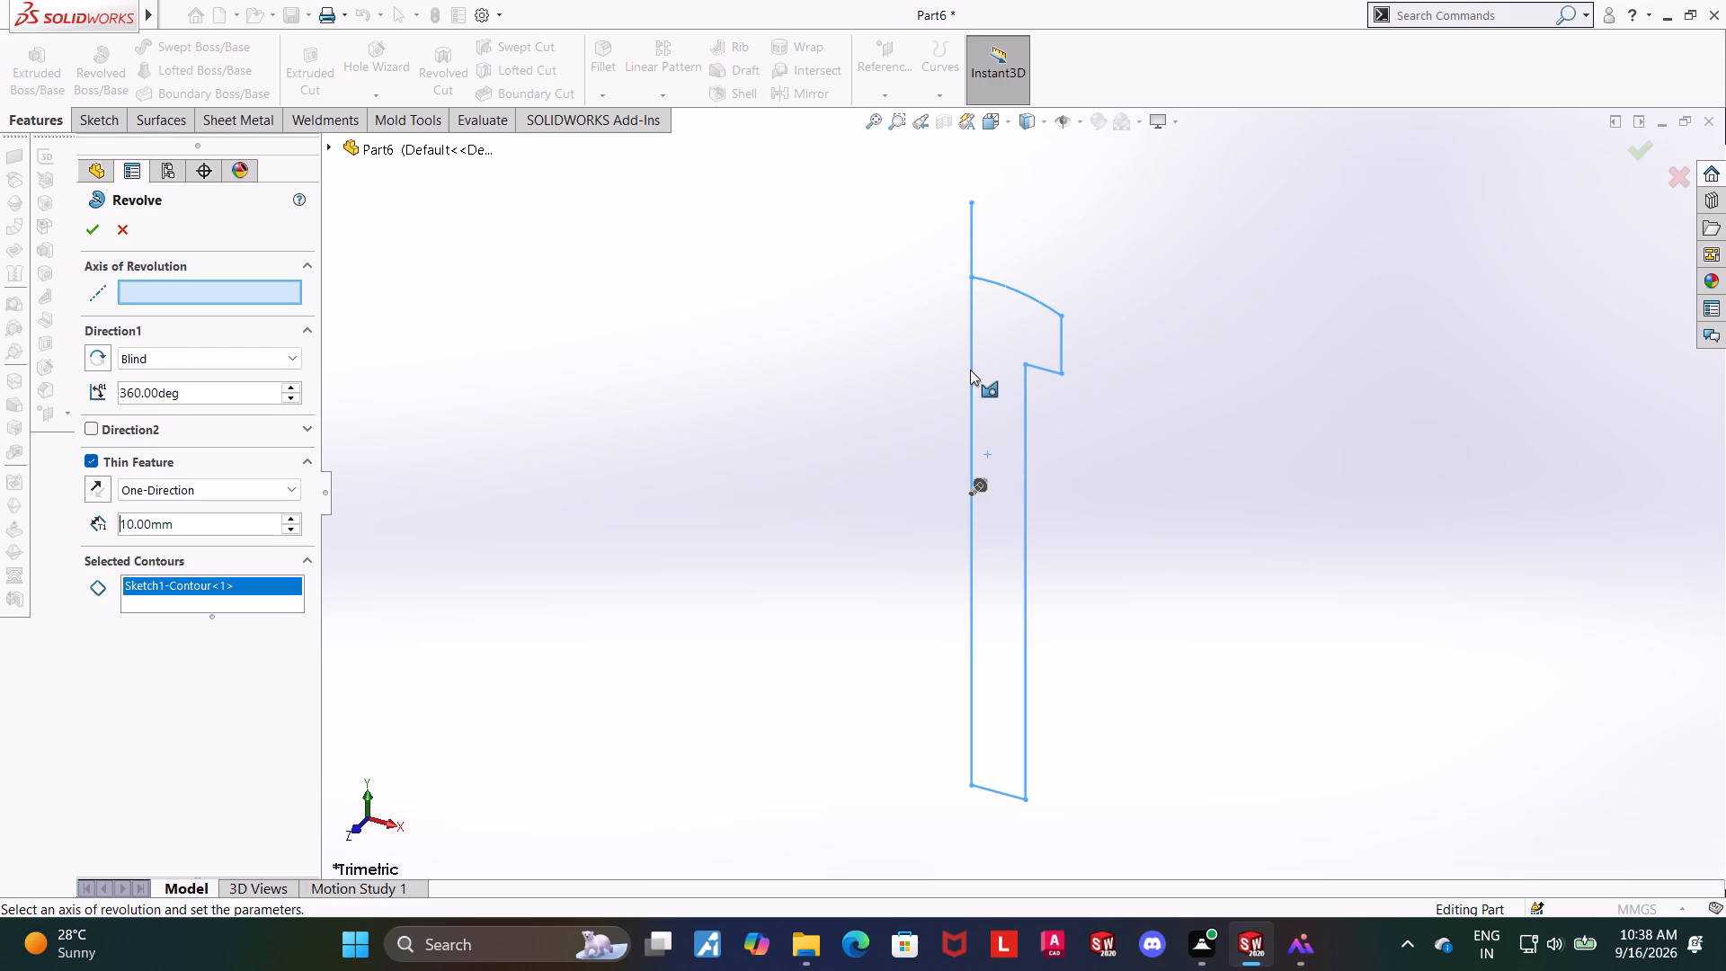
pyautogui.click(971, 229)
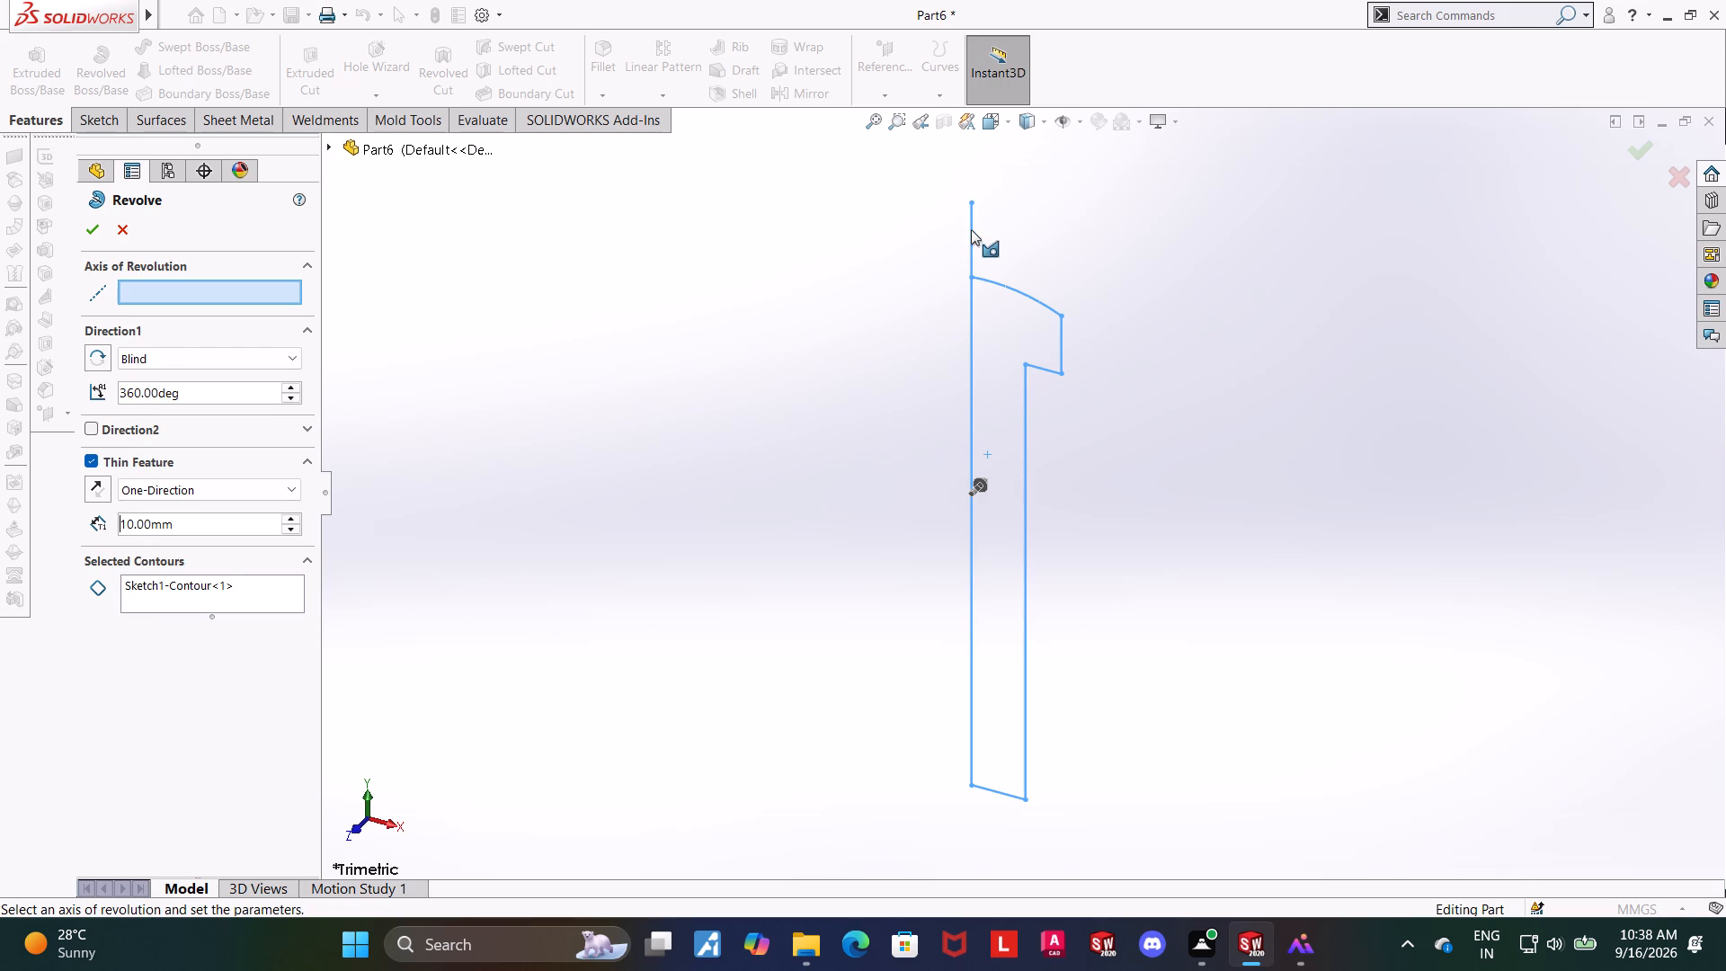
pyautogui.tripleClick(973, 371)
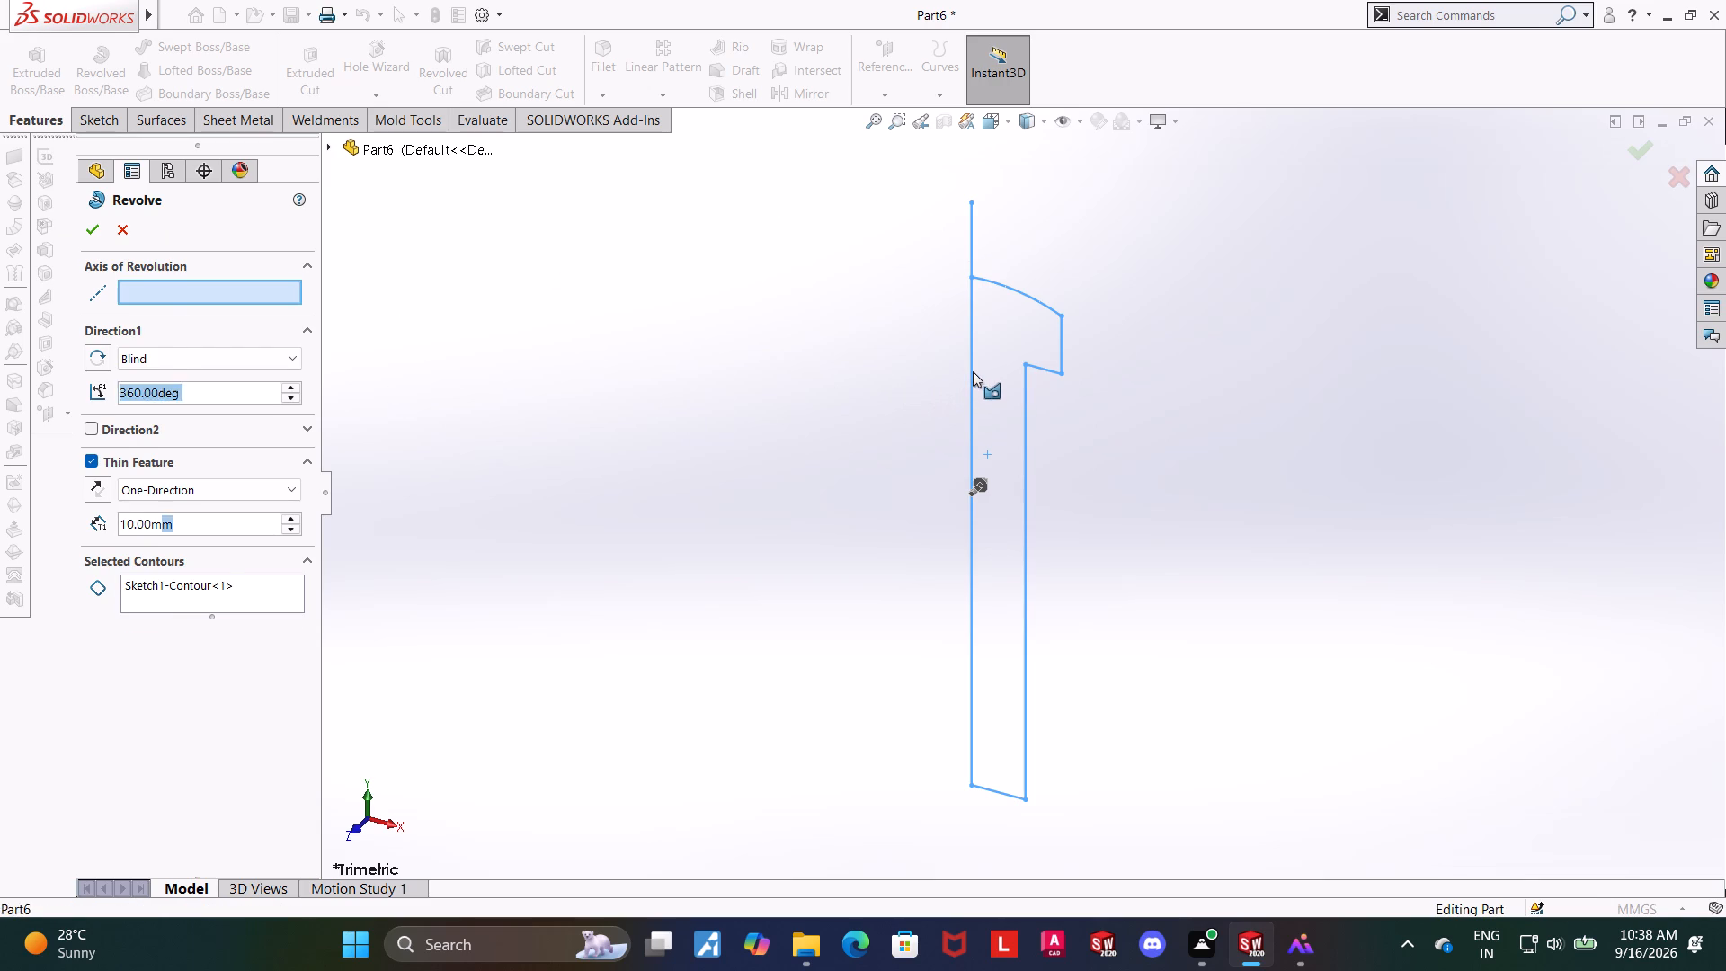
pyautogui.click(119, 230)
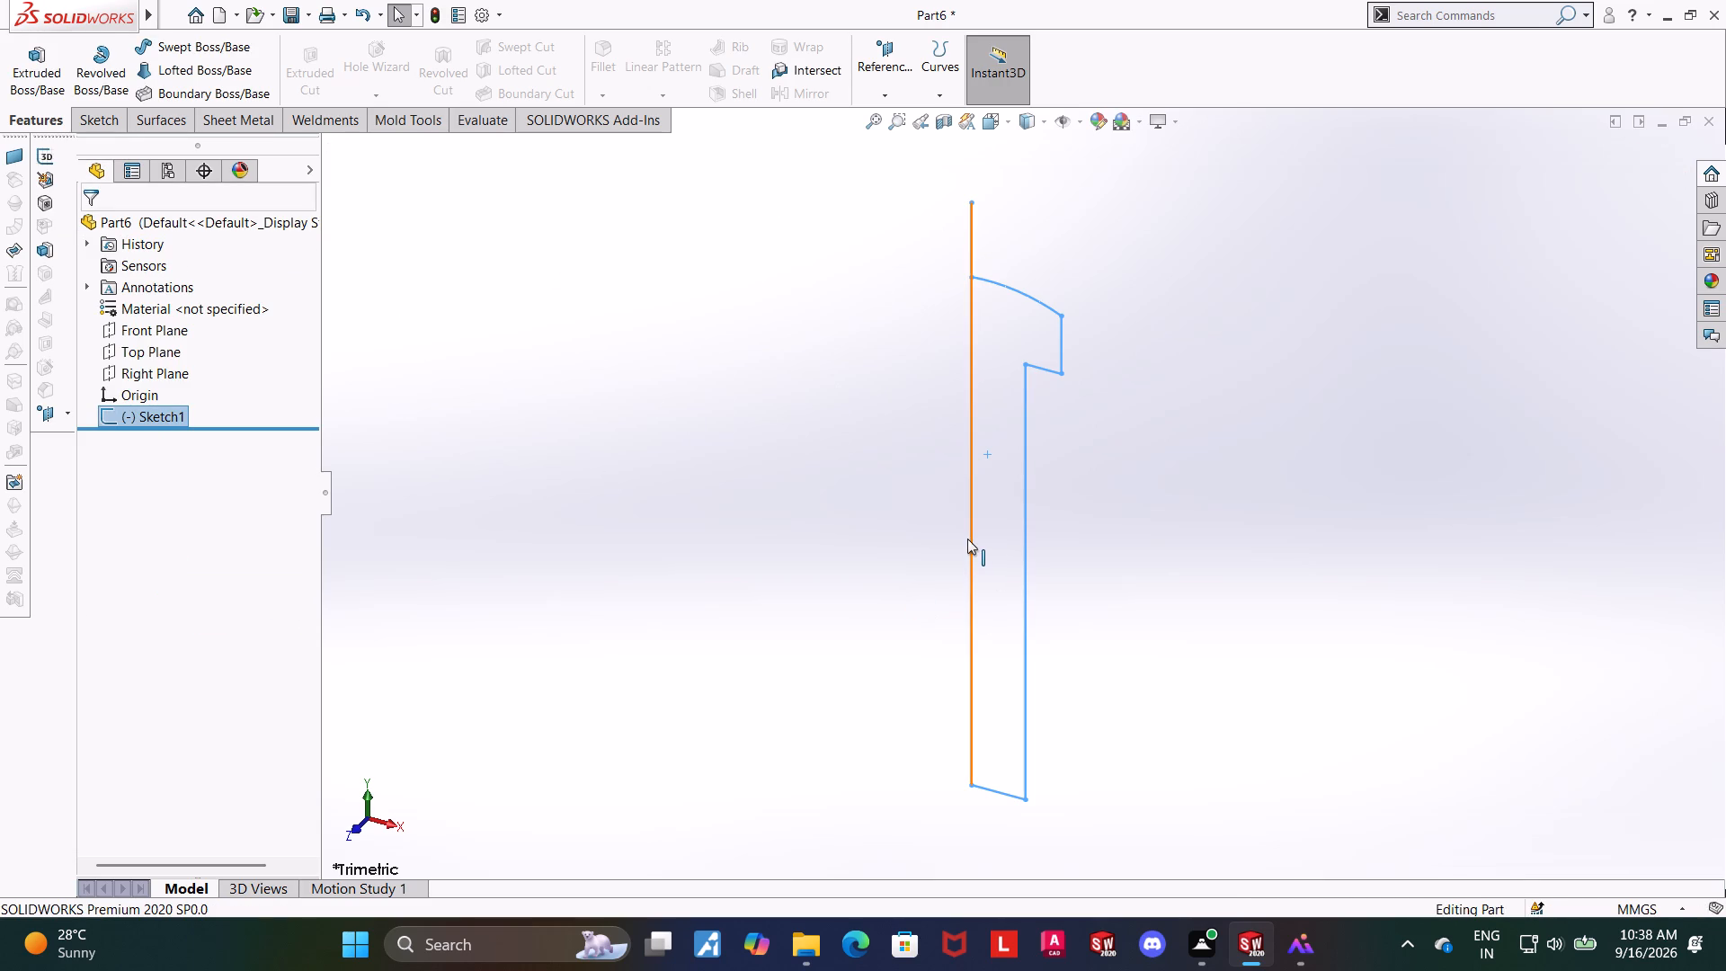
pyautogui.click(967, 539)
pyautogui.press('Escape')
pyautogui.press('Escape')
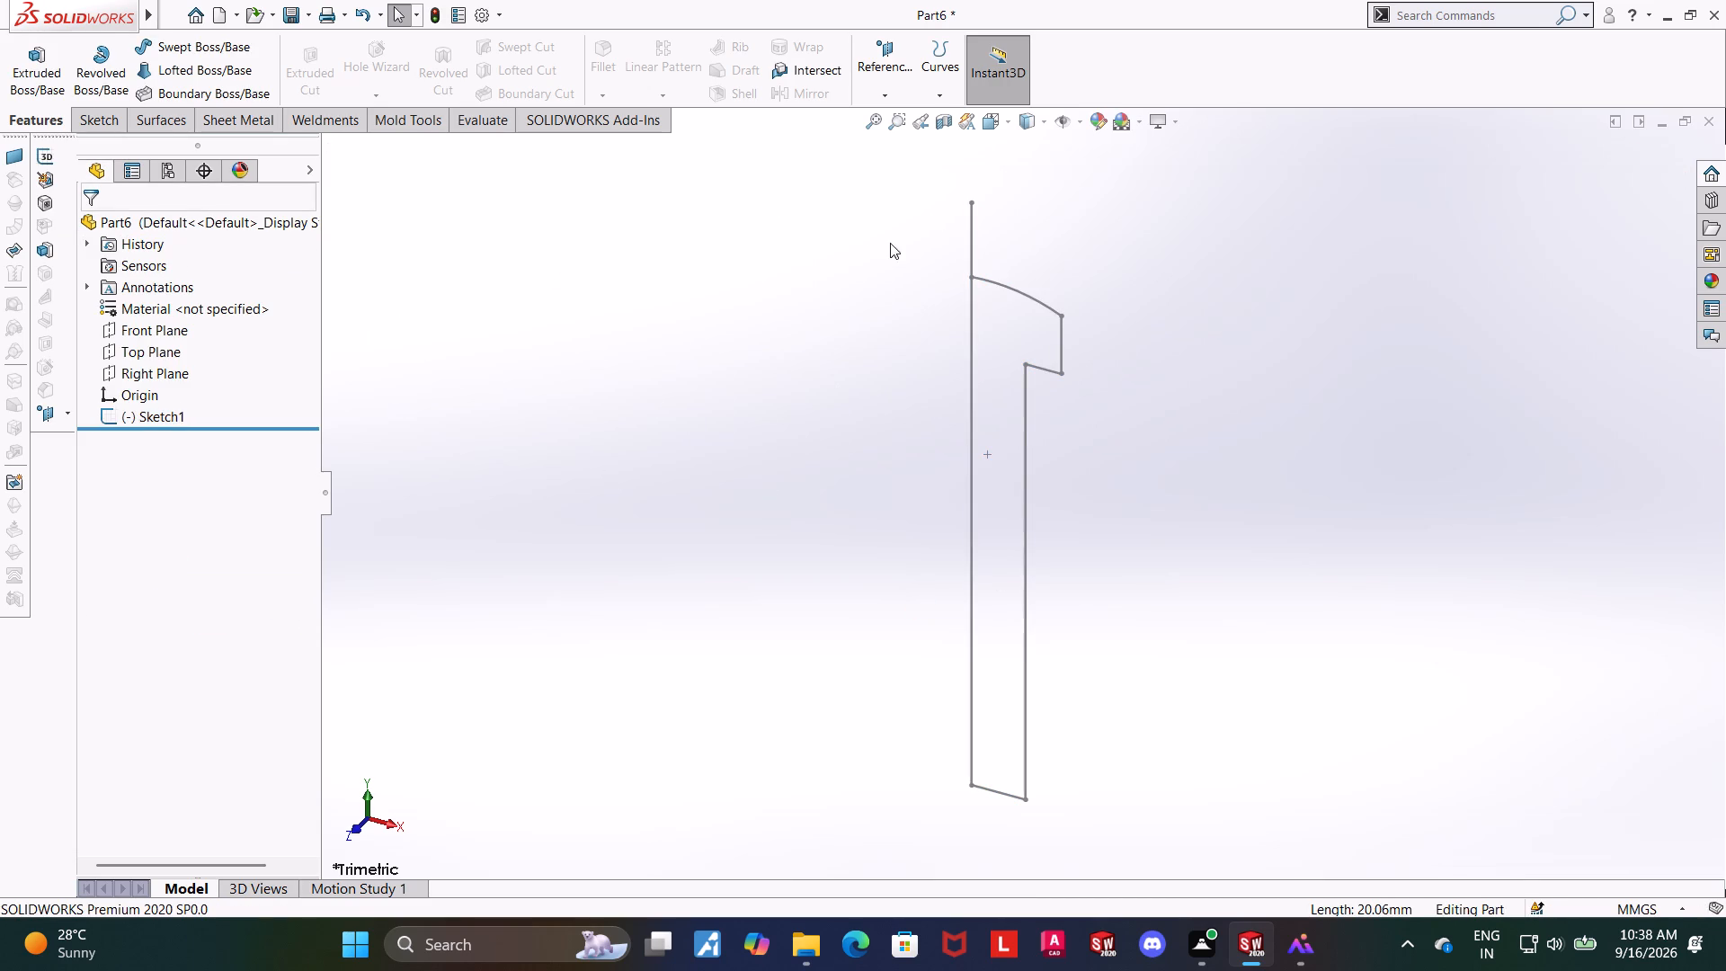
# Reopen Sketch1 and trim away the axis line segment extending above the head's domed arc, then exit the sketch.
pyautogui.click(164, 409)
pyautogui.click(185, 363)
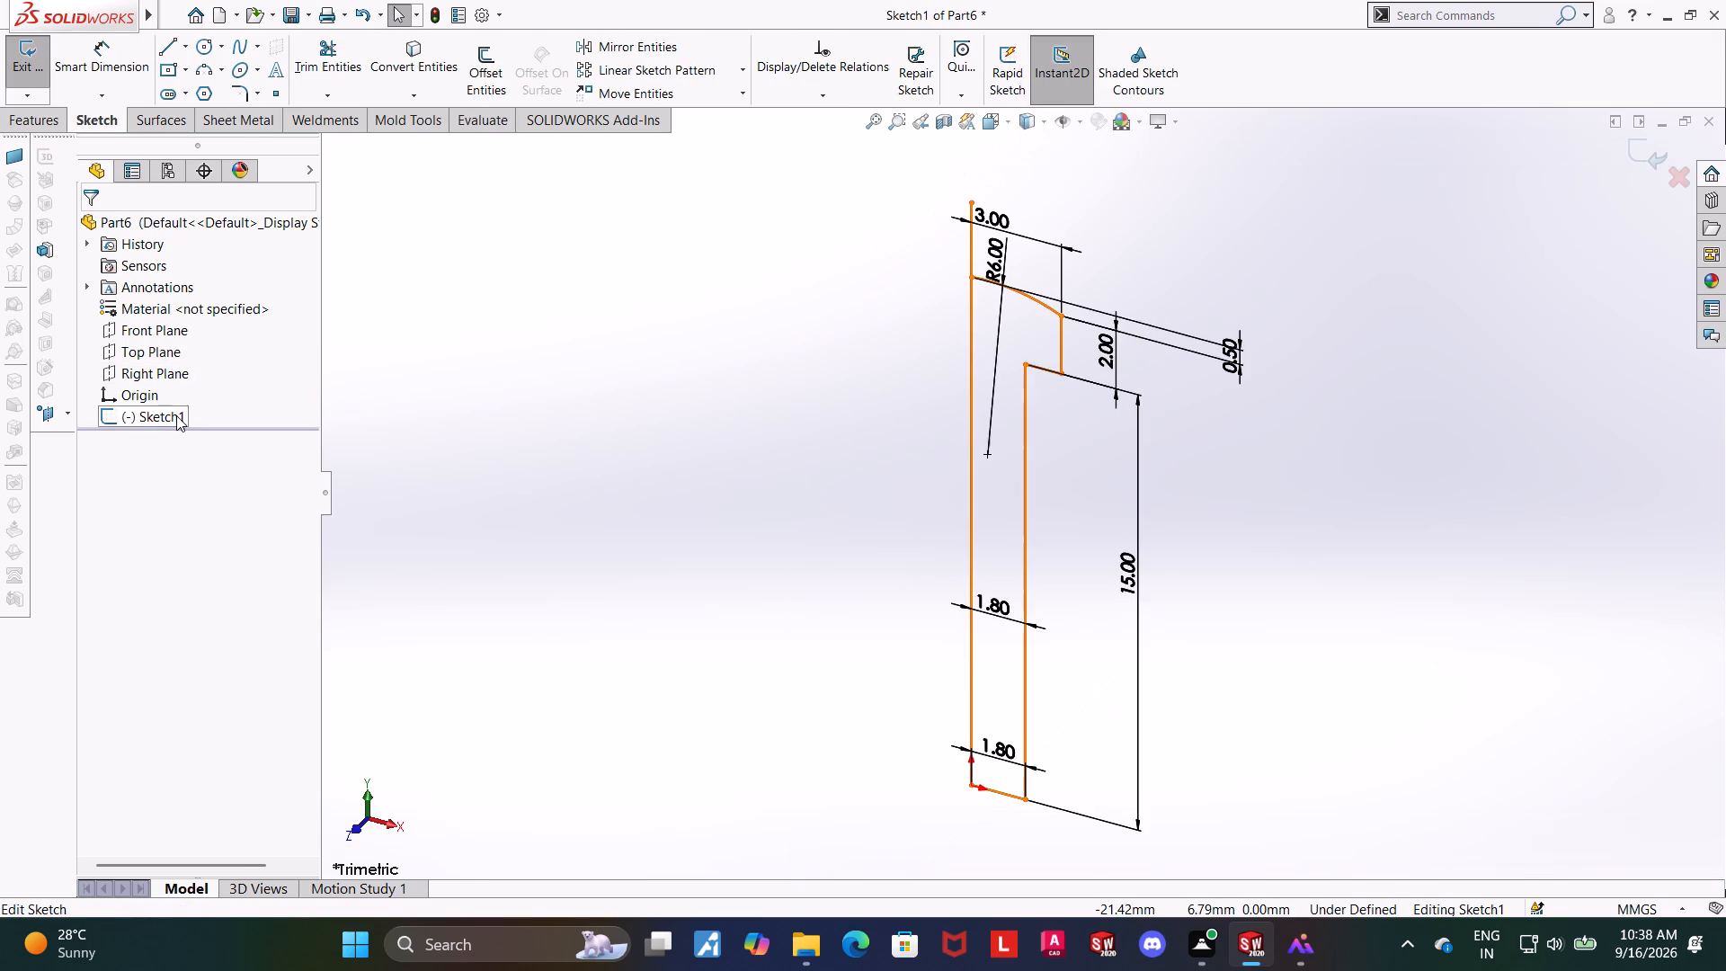
pyautogui.click(176, 415)
pyautogui.click(220, 393)
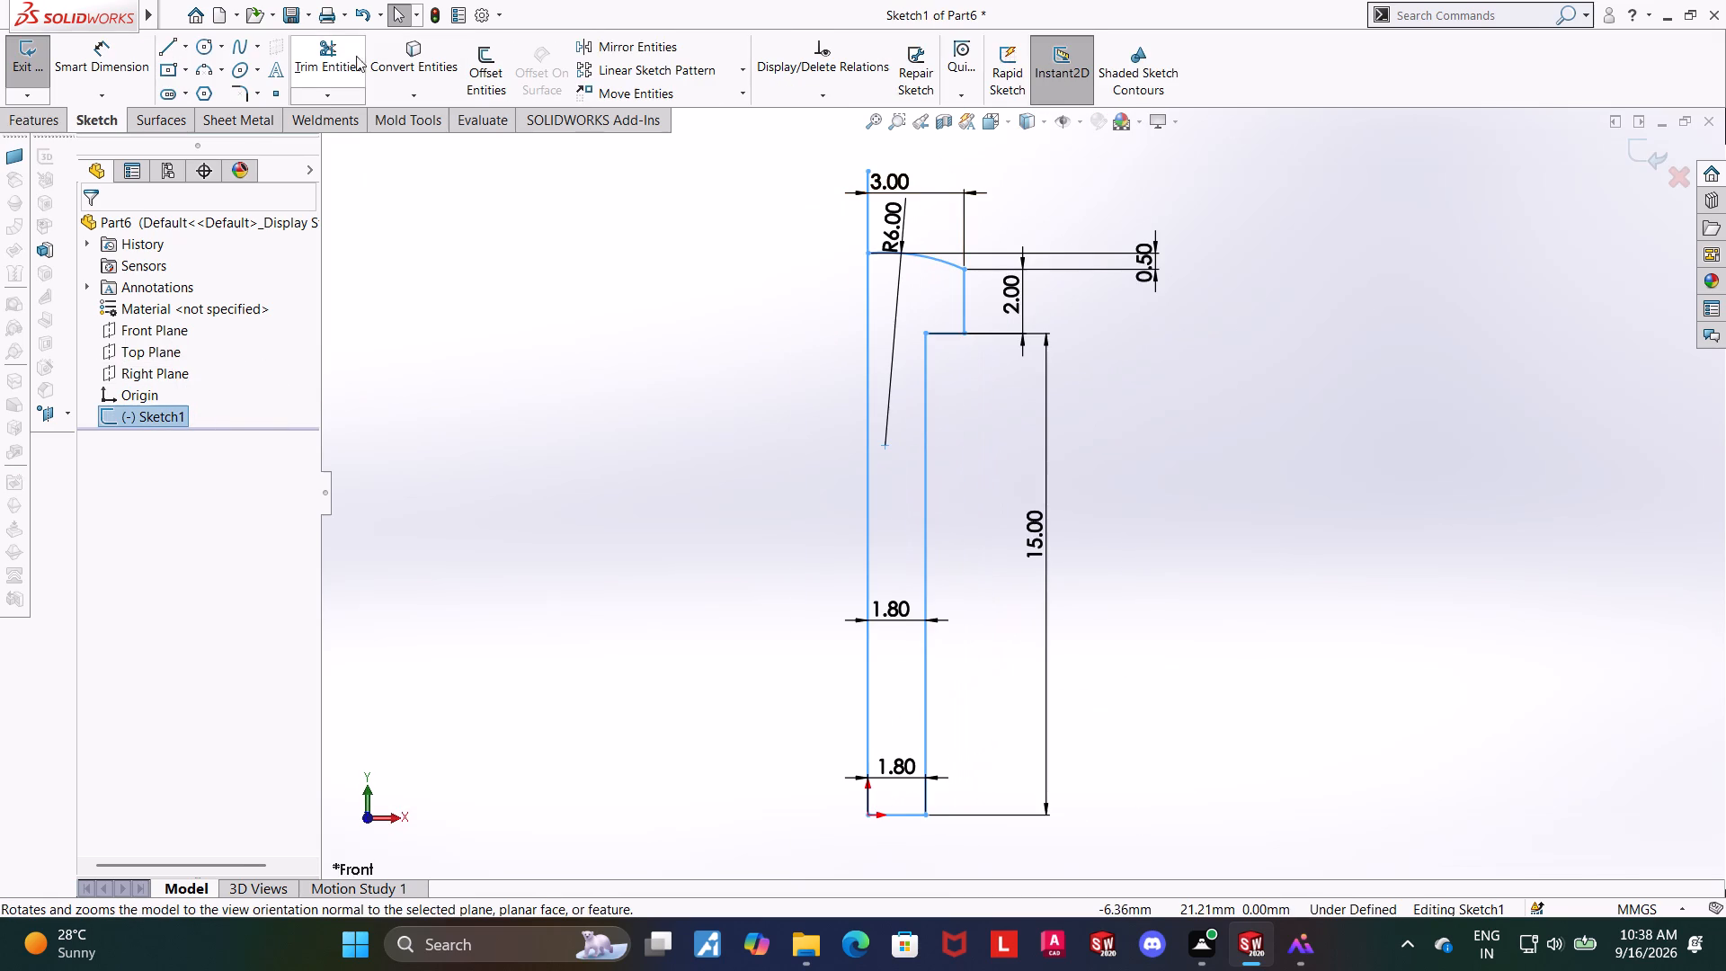
pyautogui.click(345, 54)
pyautogui.scroll(-5, 929, 232)
pyautogui.moveTo(840, 281); pyautogui.dragTo(684, 318)
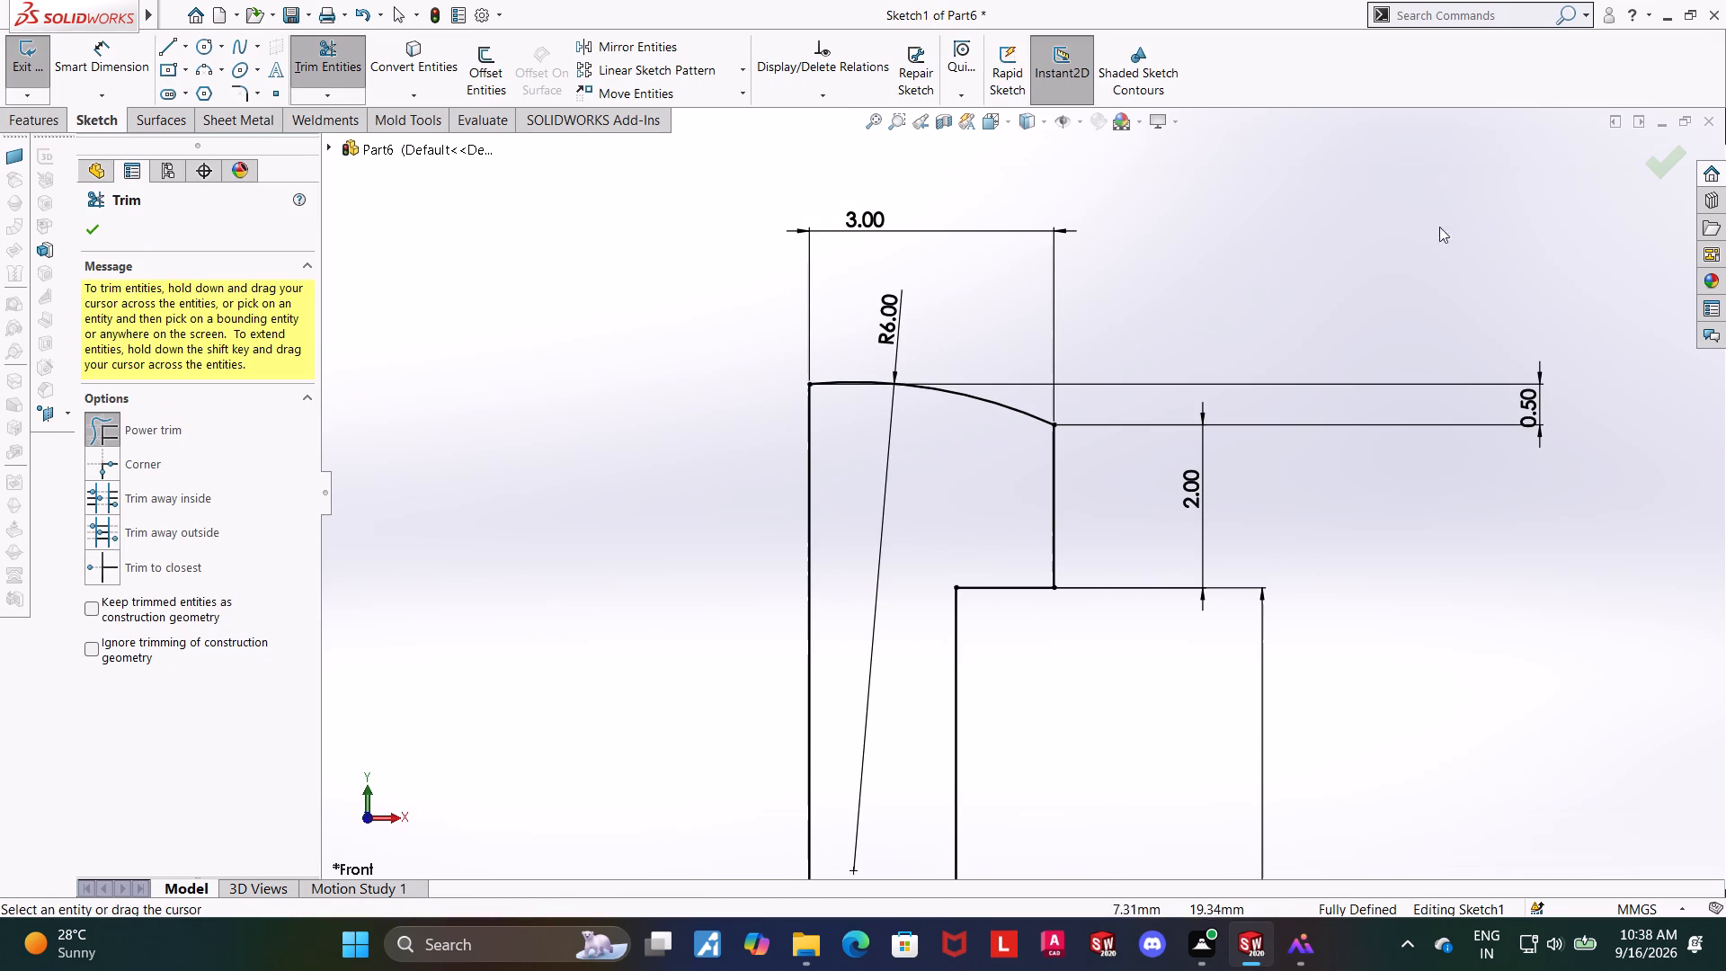
pyautogui.click(1661, 161)
pyautogui.scroll(6, 1343, 306)
pyautogui.scroll(6, 1270, 632)
pyautogui.scroll(-2, 1104, 596)
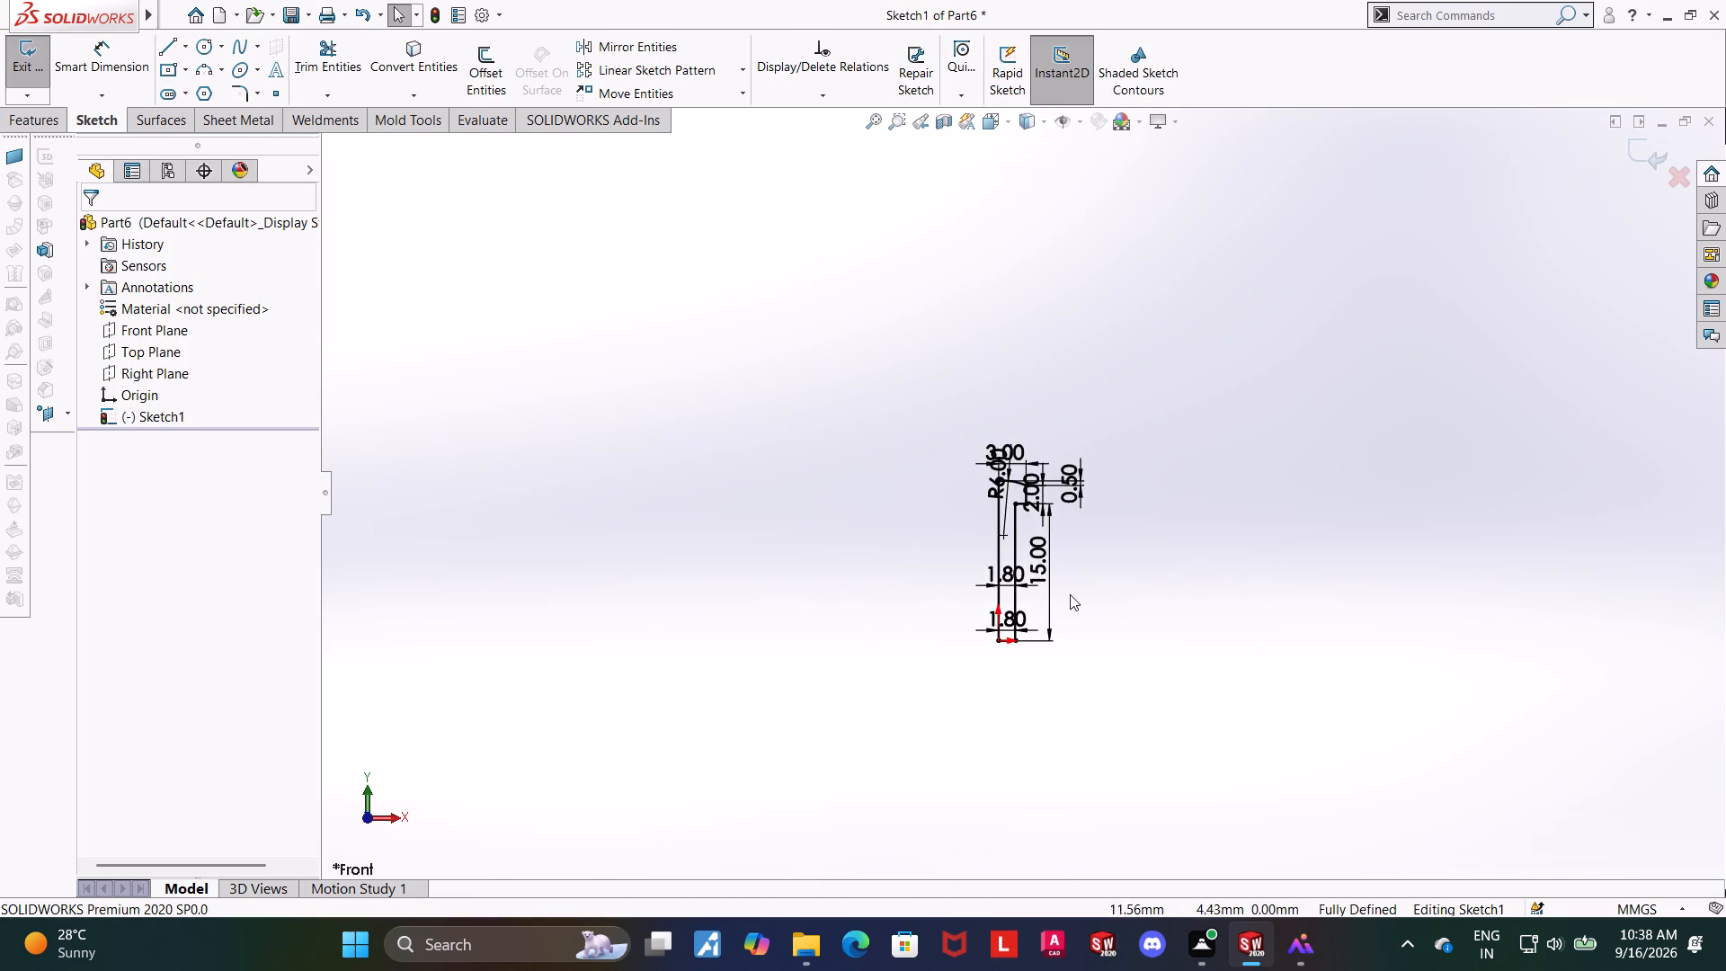
pyautogui.scroll(-2, 1070, 594)
pyautogui.press('Escape')
pyautogui.press('Escape')
pyautogui.click(1633, 151)
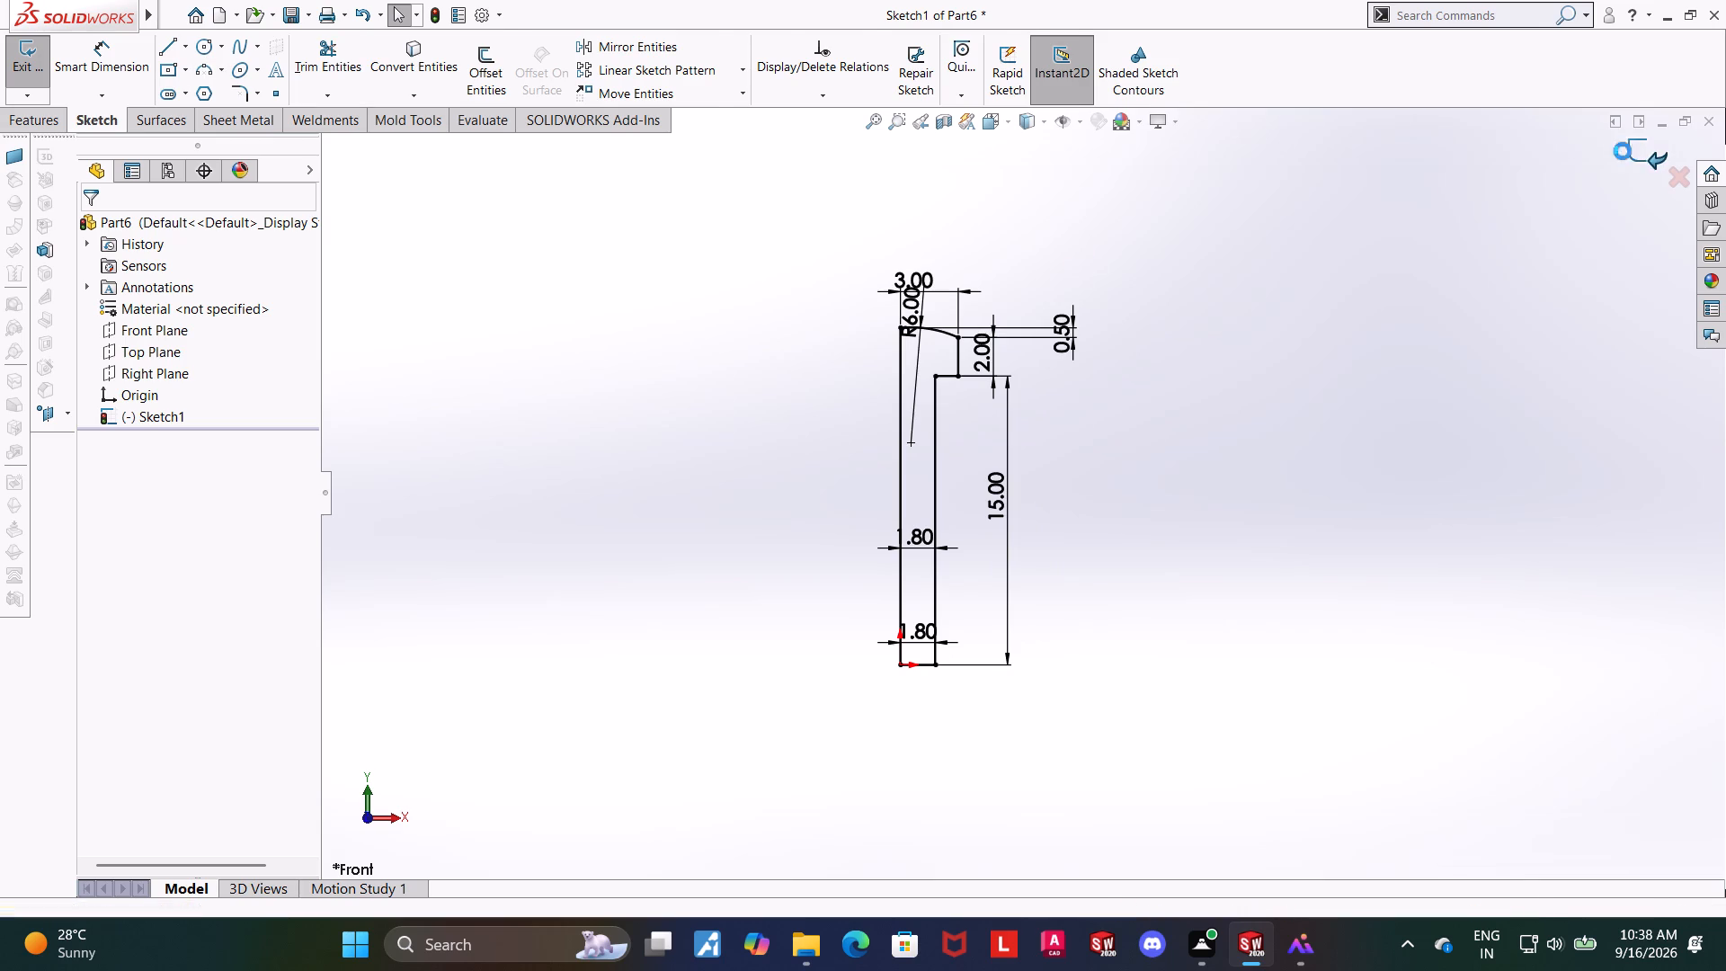
# Revolve the closed half-profile 360 degrees about its inner vertical line as a solid boss.
pyautogui.click(77, 70)
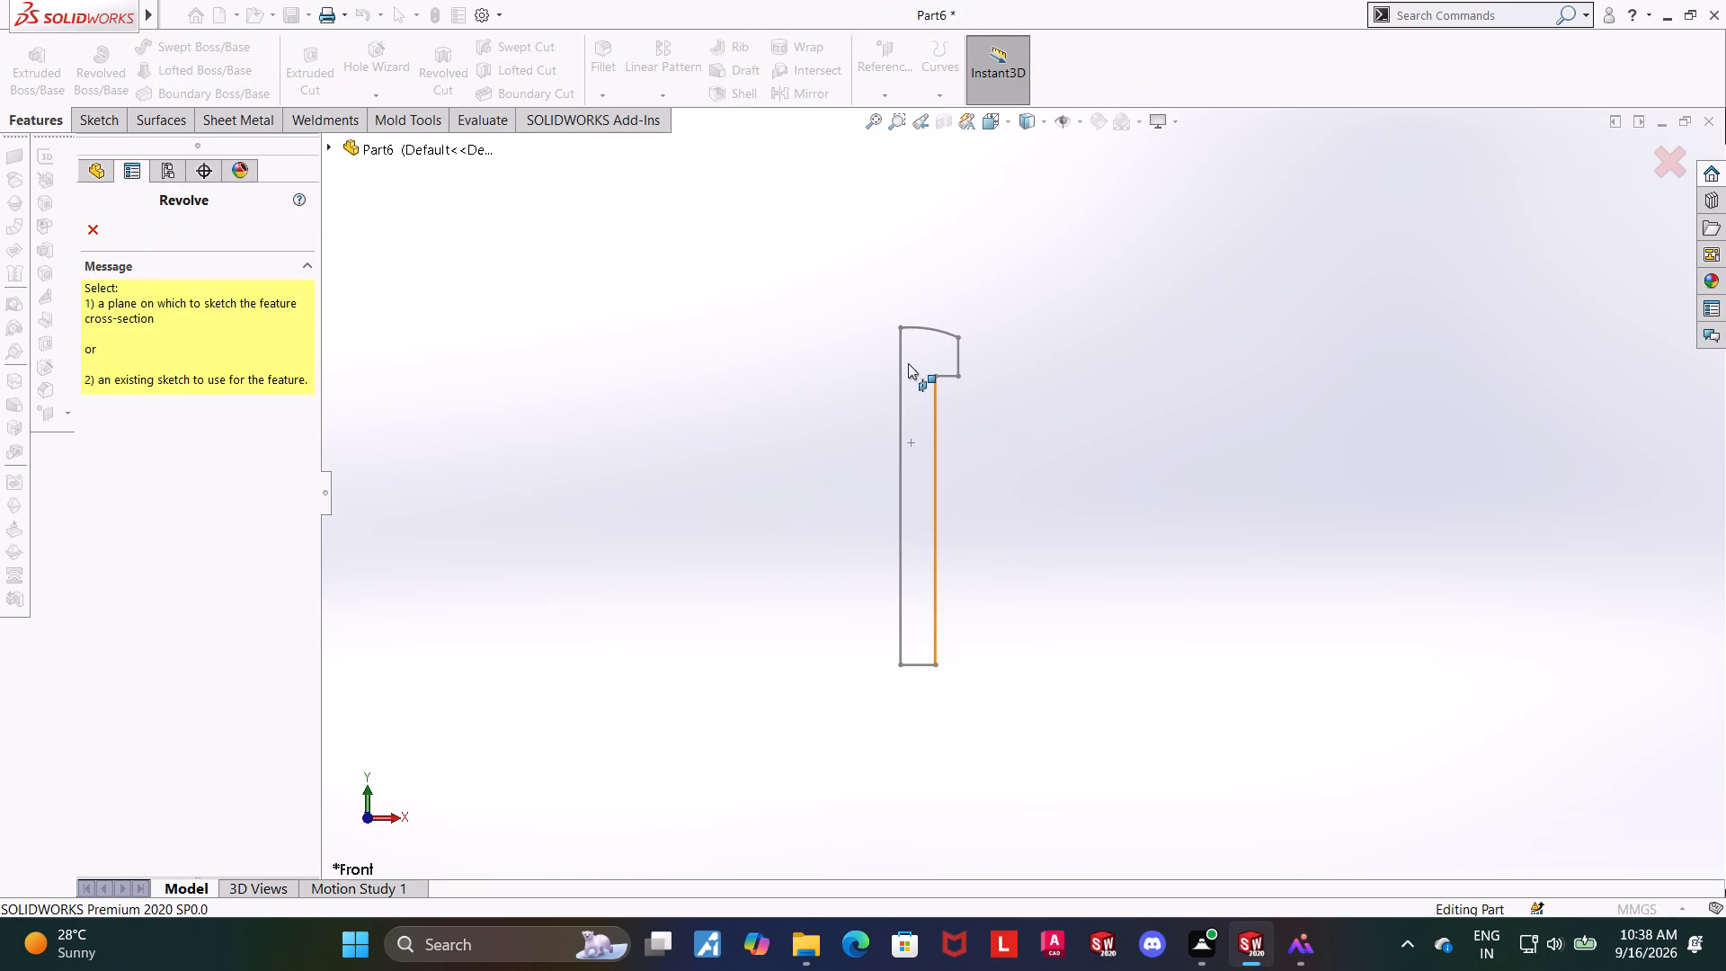
pyautogui.click(905, 363)
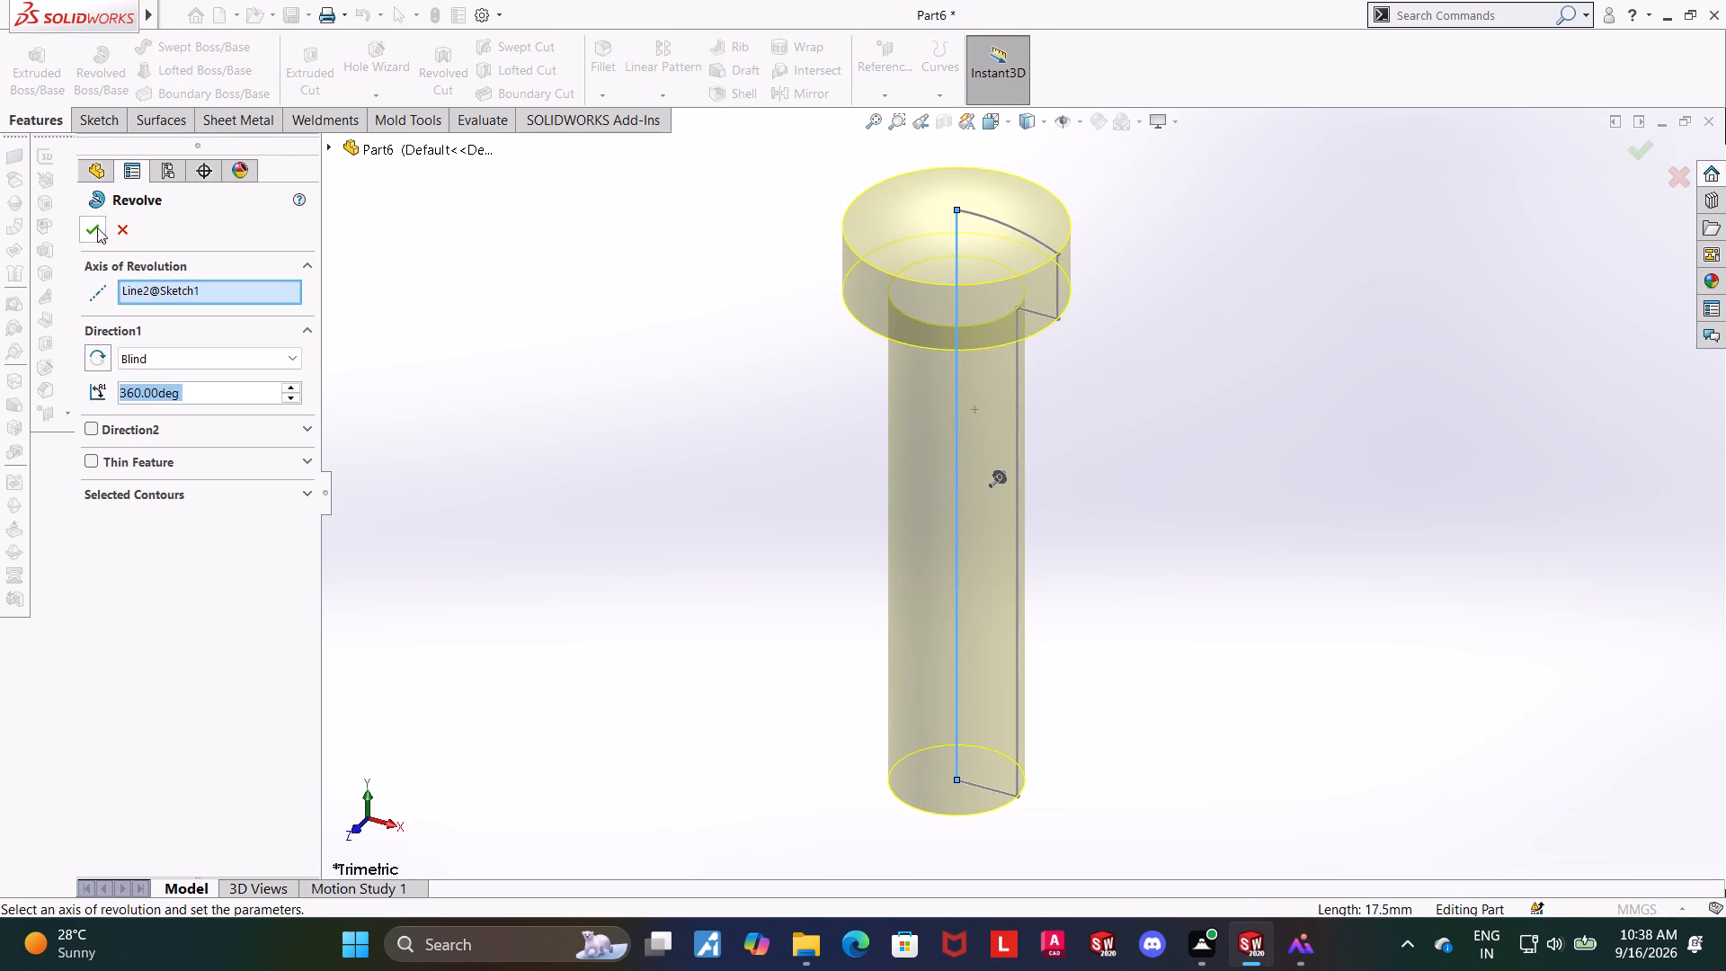
pyautogui.click(97, 227)
# Start a sketch on the shank's bottom end face and draw a circle about 2.6 mm in diameter centred on the origin.
pyautogui.middleClick(600, 573)
pyautogui.click(632, 579)
pyautogui.moveTo(630, 579); pyautogui.dragTo(739, 307, button='middle')
pyautogui.scroll(1, 631, 579)
pyautogui.moveTo(748, 601); pyautogui.dragTo(766, 530, button='middle')
pyautogui.scroll(1, 746, 601)
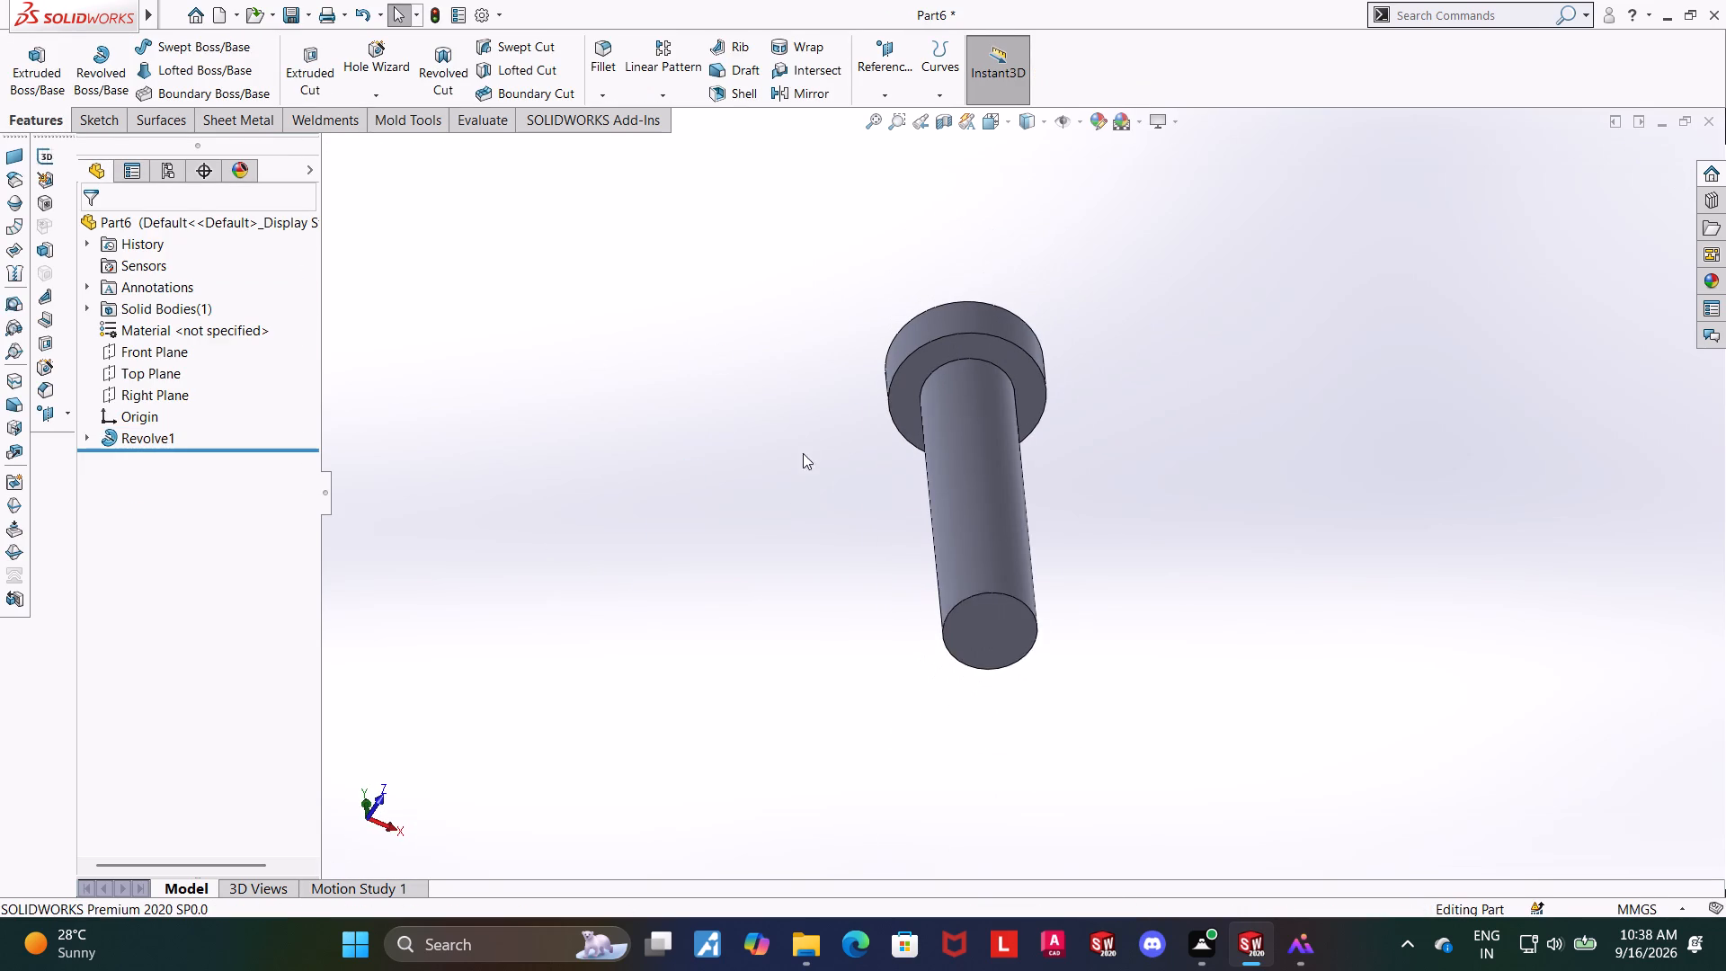
pyautogui.click(990, 622)
pyautogui.click(1079, 568)
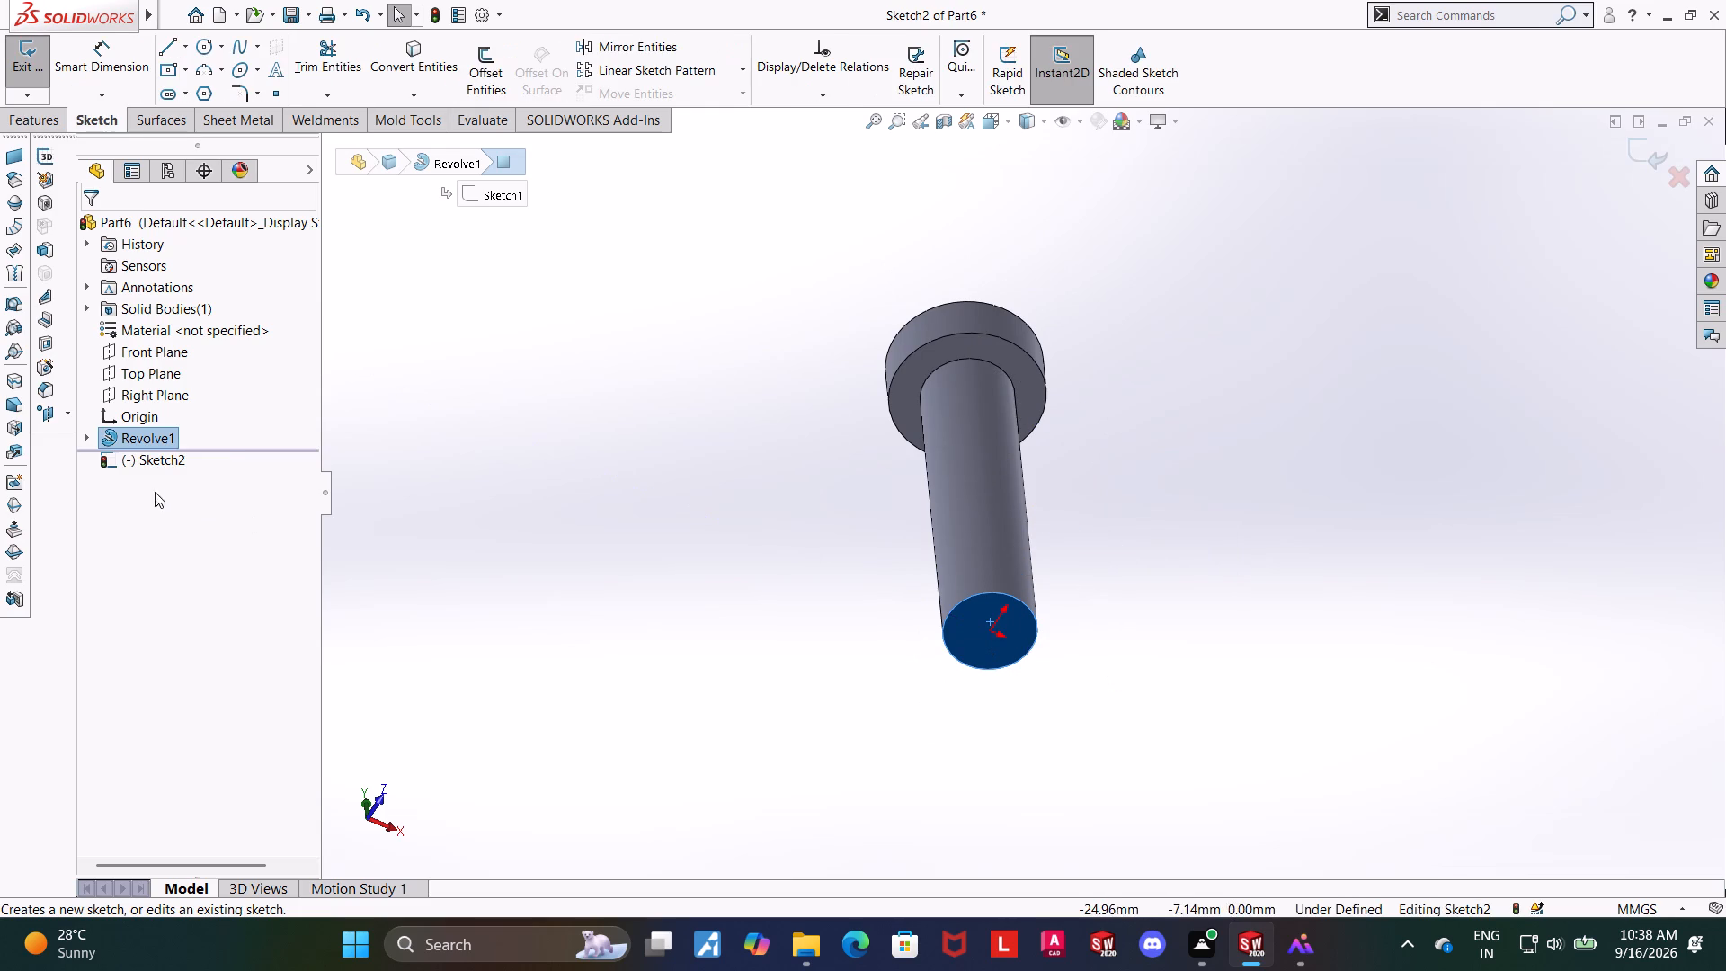
pyautogui.click(166, 463)
pyautogui.click(210, 440)
pyautogui.click(206, 46)
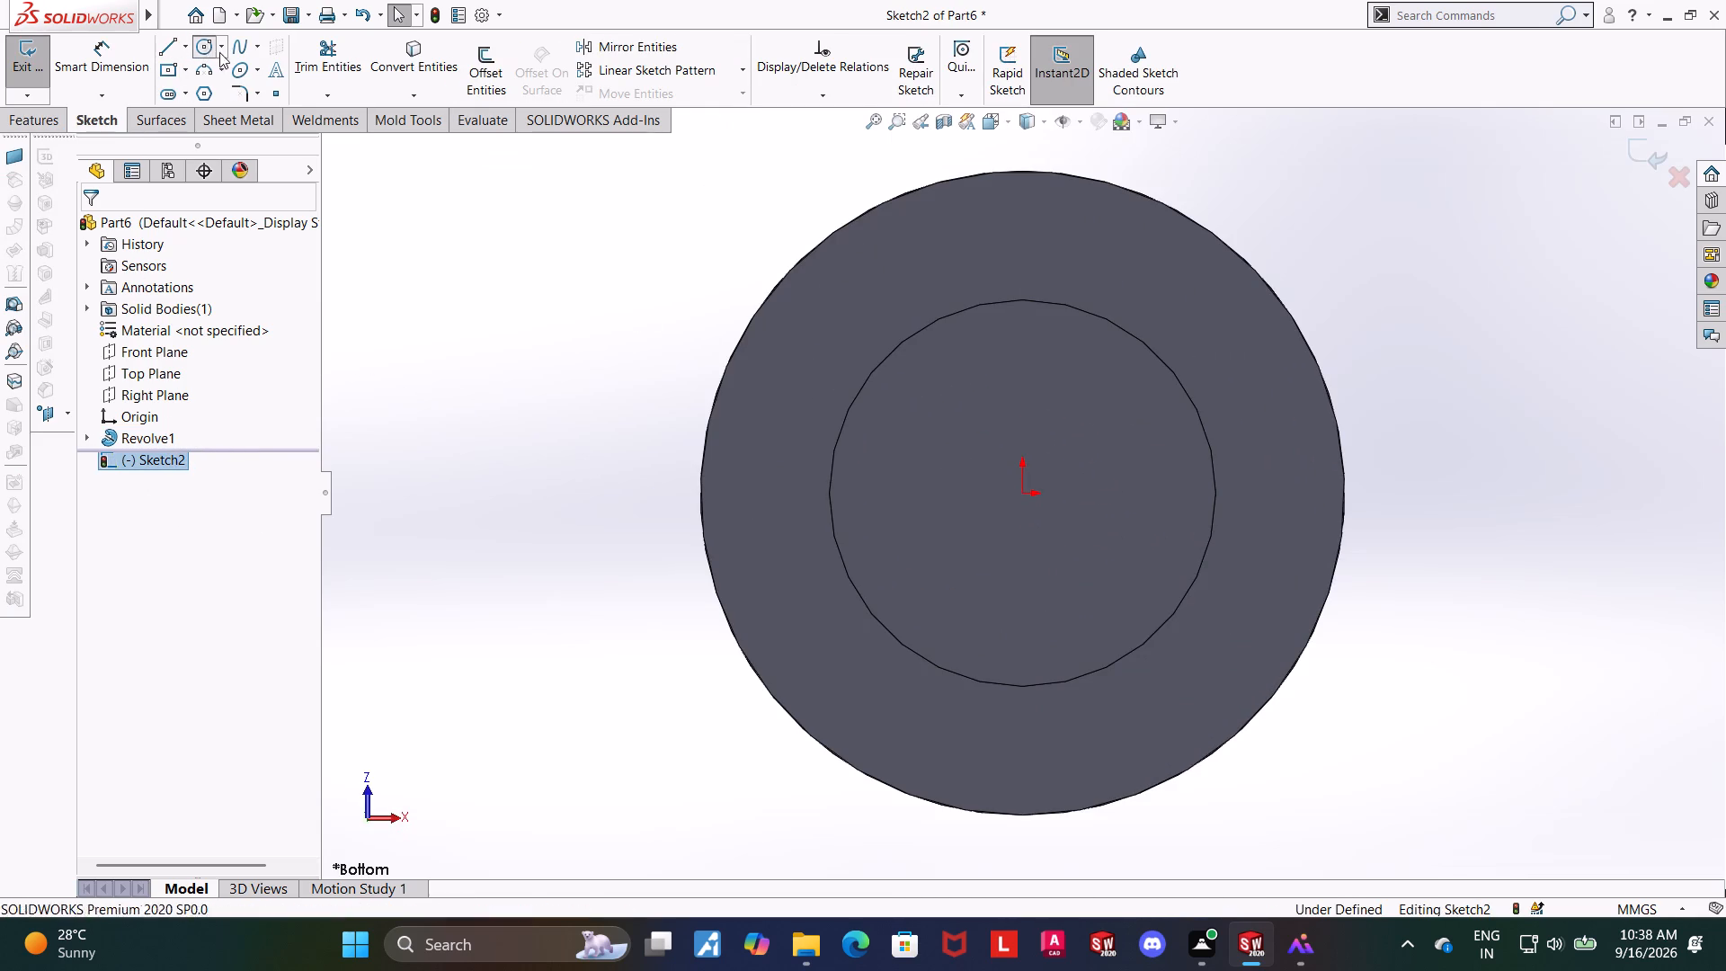
pyautogui.click(1022, 492)
pyautogui.click(1147, 428)
pyautogui.press('Escape')
pyautogui.press('Escape')
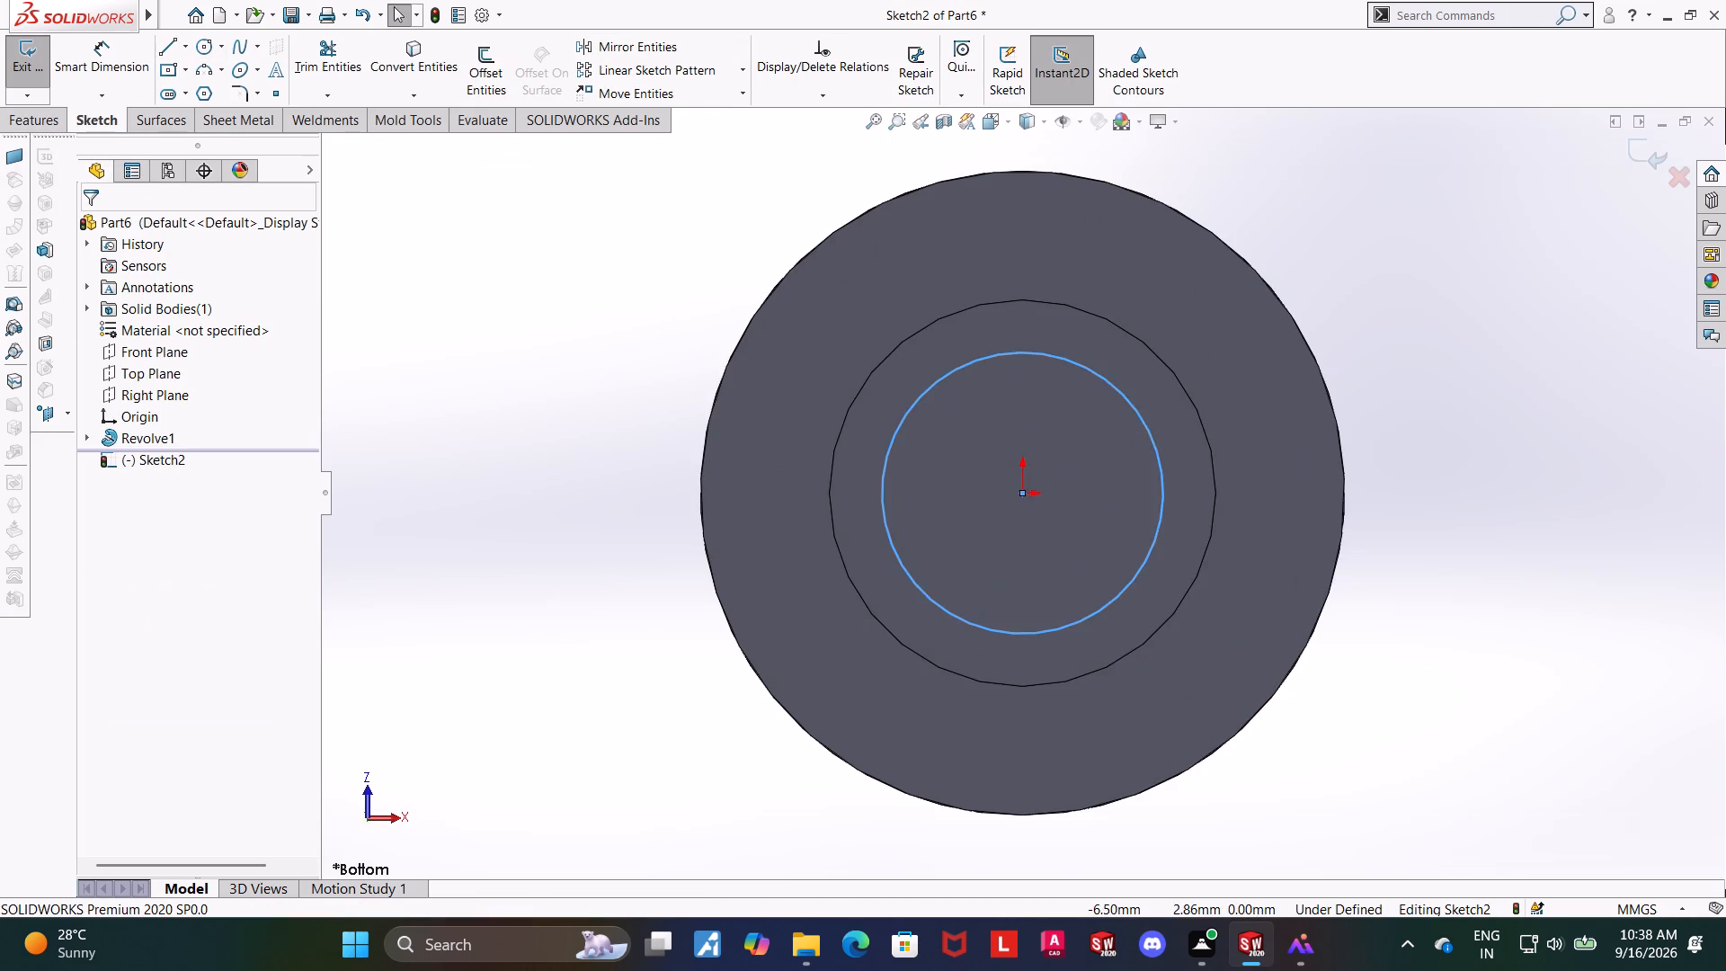
# Dimension the circle's diameter as 3 mm and exit the sketch.
pyautogui.click(67, 71)
pyautogui.click(1157, 530)
pyautogui.click(1180, 539)
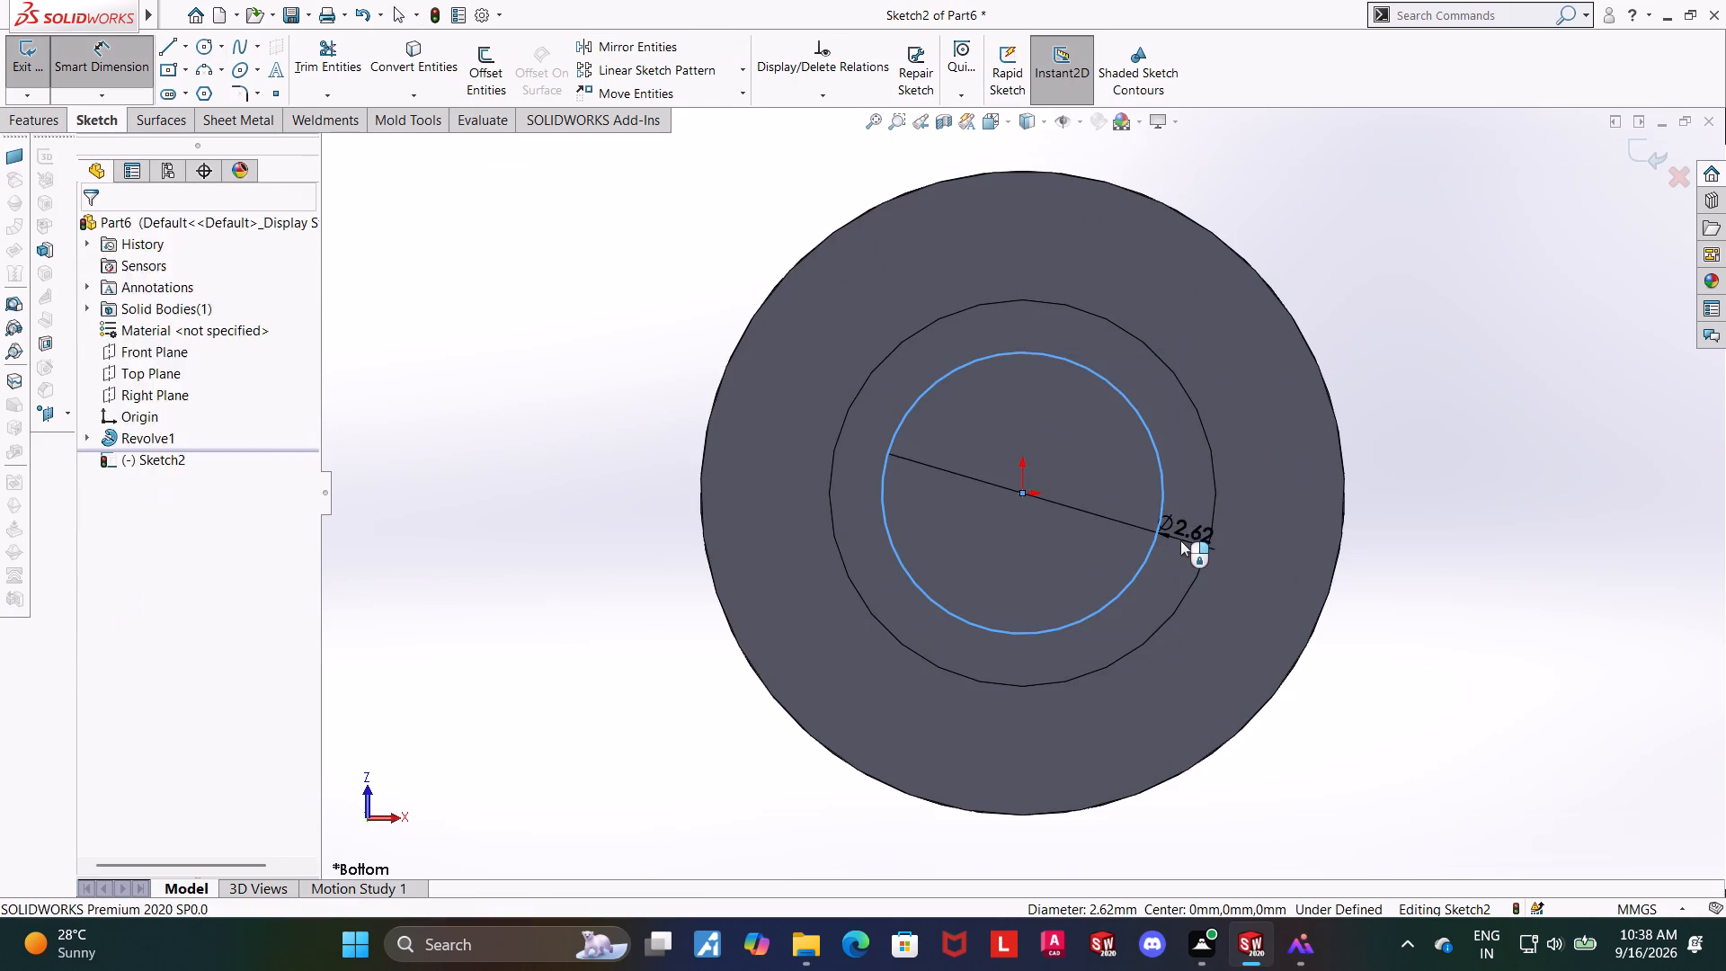
pyautogui.press('3')
pyautogui.press('Return')
pyautogui.press('Escape')
pyautogui.press('Escape')
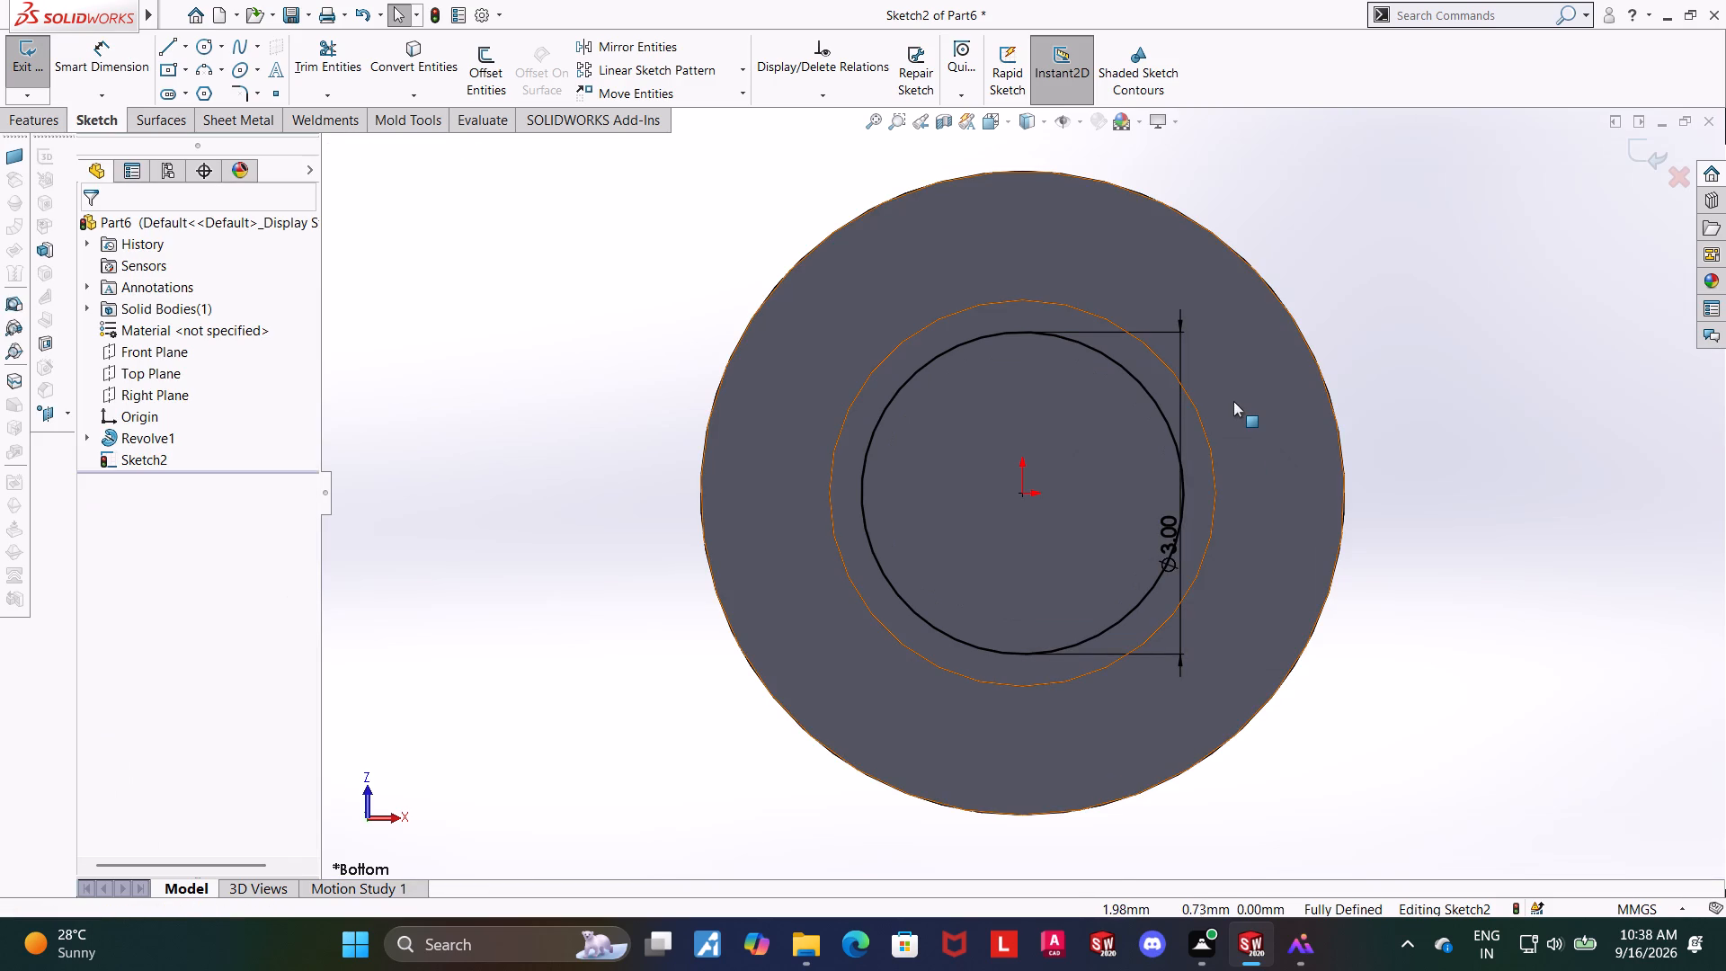
pyautogui.moveTo(1442, 316); pyautogui.dragTo(1425, 399, button='middle')
pyautogui.scroll(4, 1408, 403)
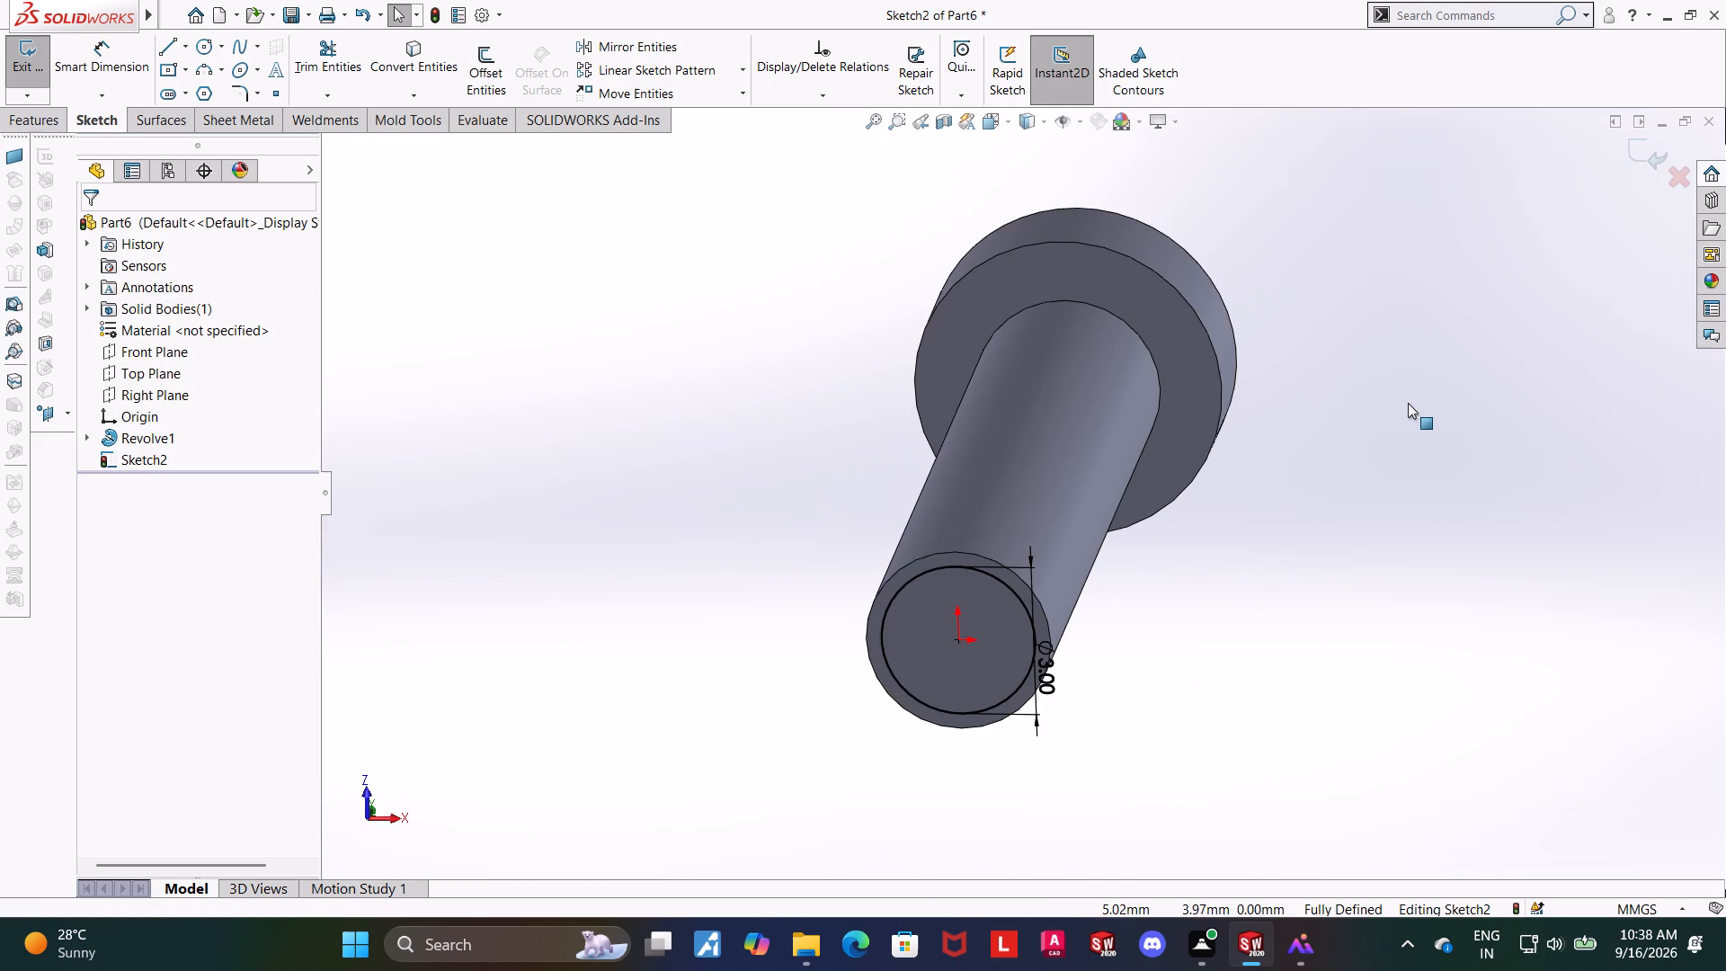
pyautogui.scroll(6, 674, 494)
pyautogui.scroll(-3, 1007, 557)
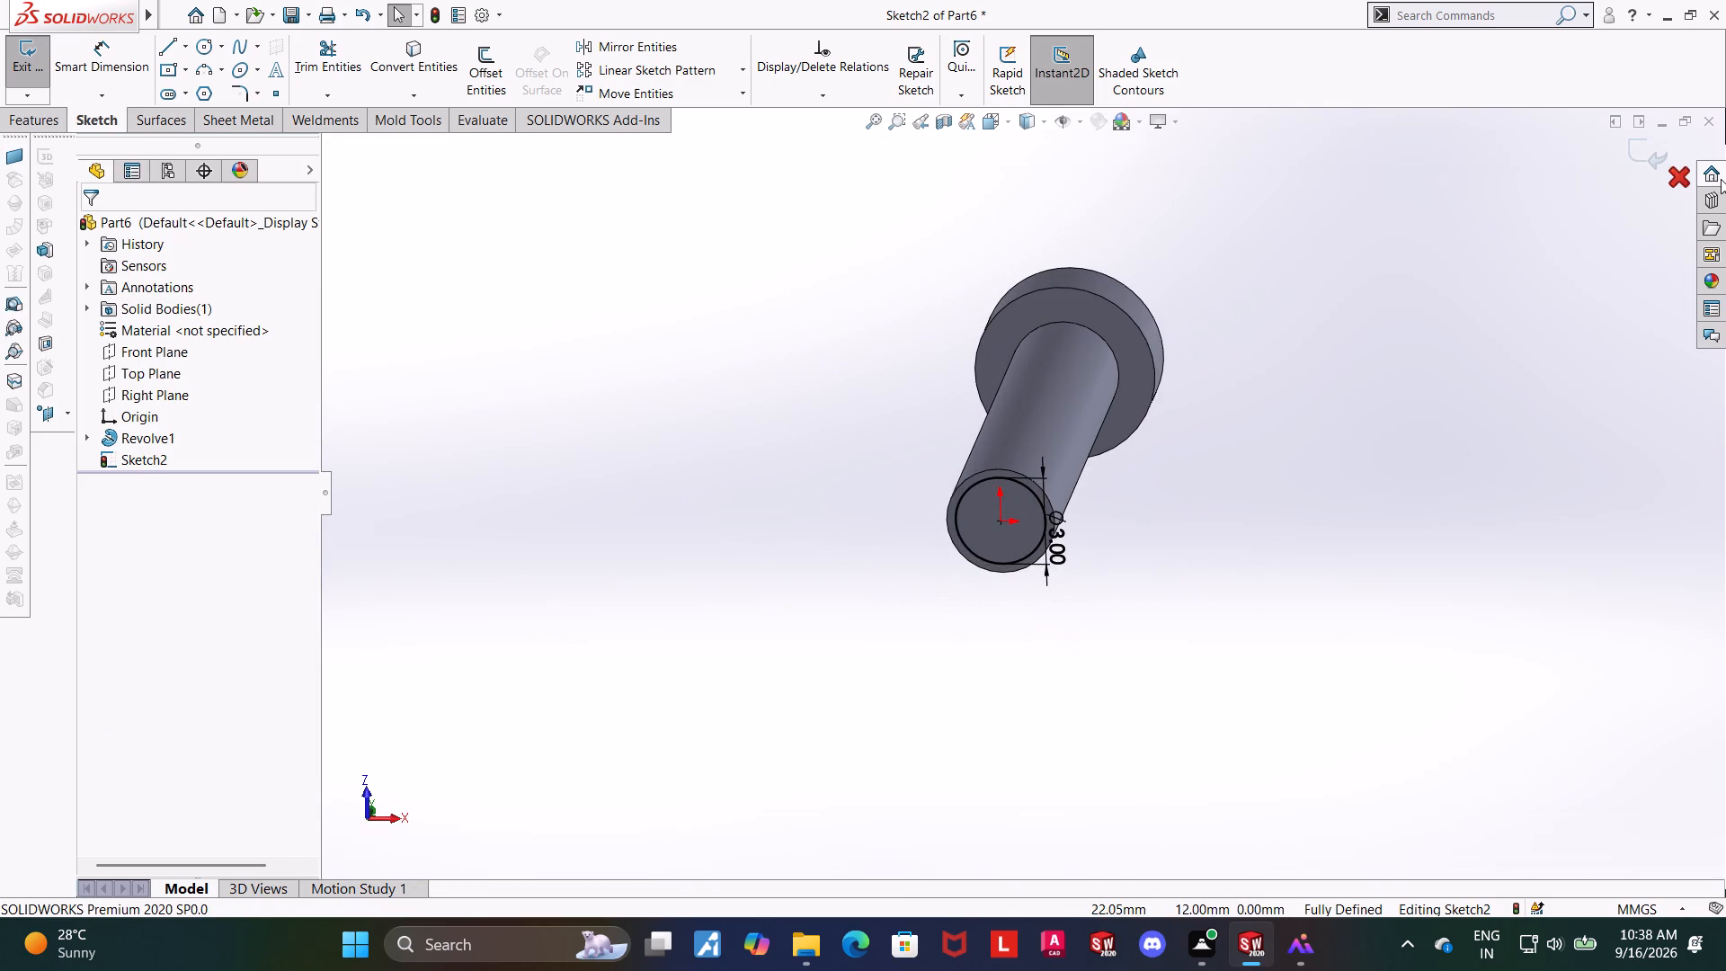
pyautogui.click(1641, 157)
# Extrude the circle 14.5 mm outward from the shank's end with a 5.42-degree inward draft, merged with the pin.
pyautogui.click(23, 61)
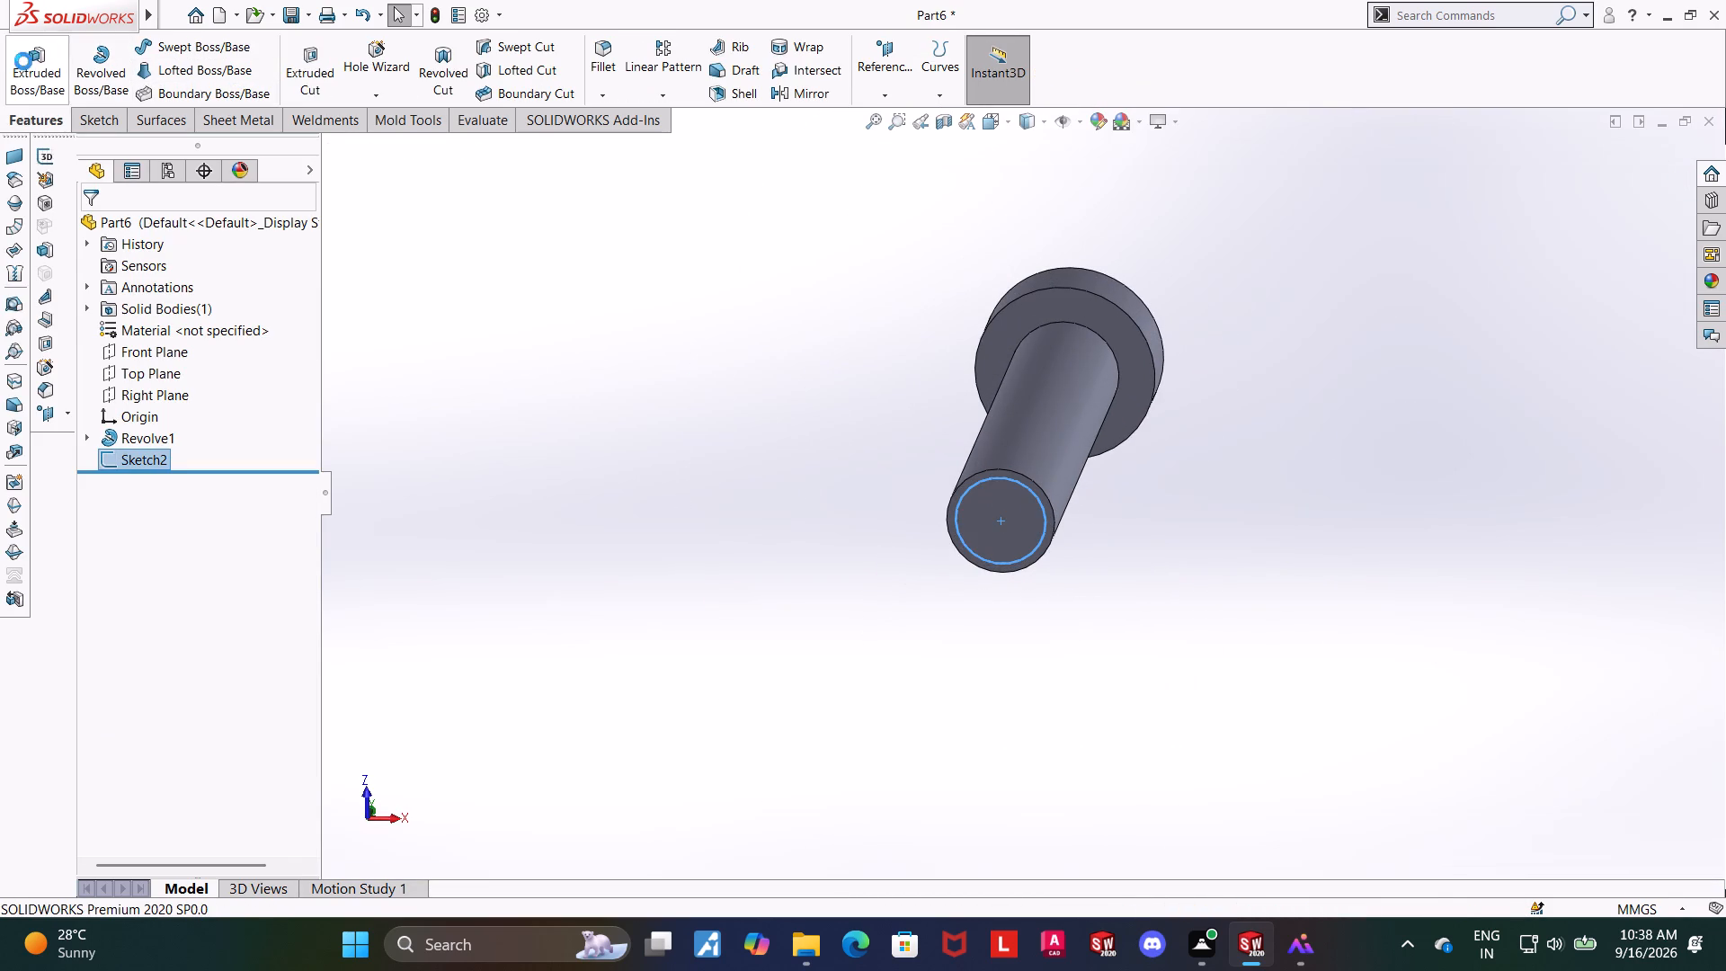
pyautogui.moveTo(695, 399); pyautogui.dragTo(644, 468, button='middle')
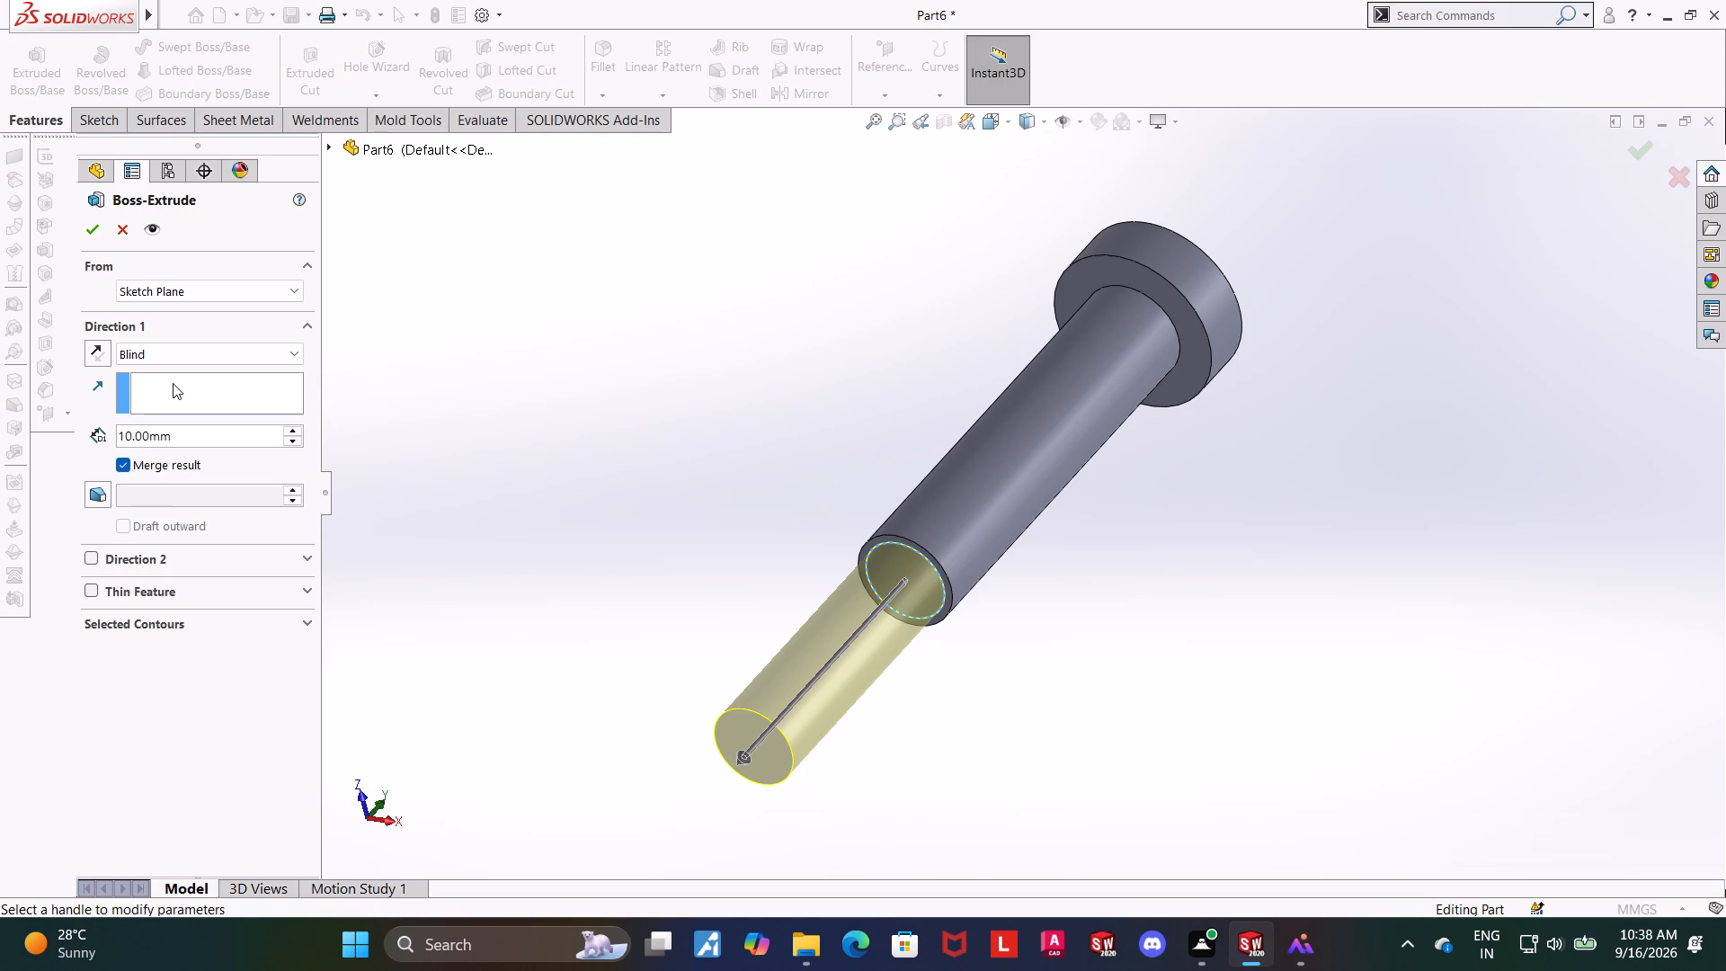
pyautogui.click(103, 502)
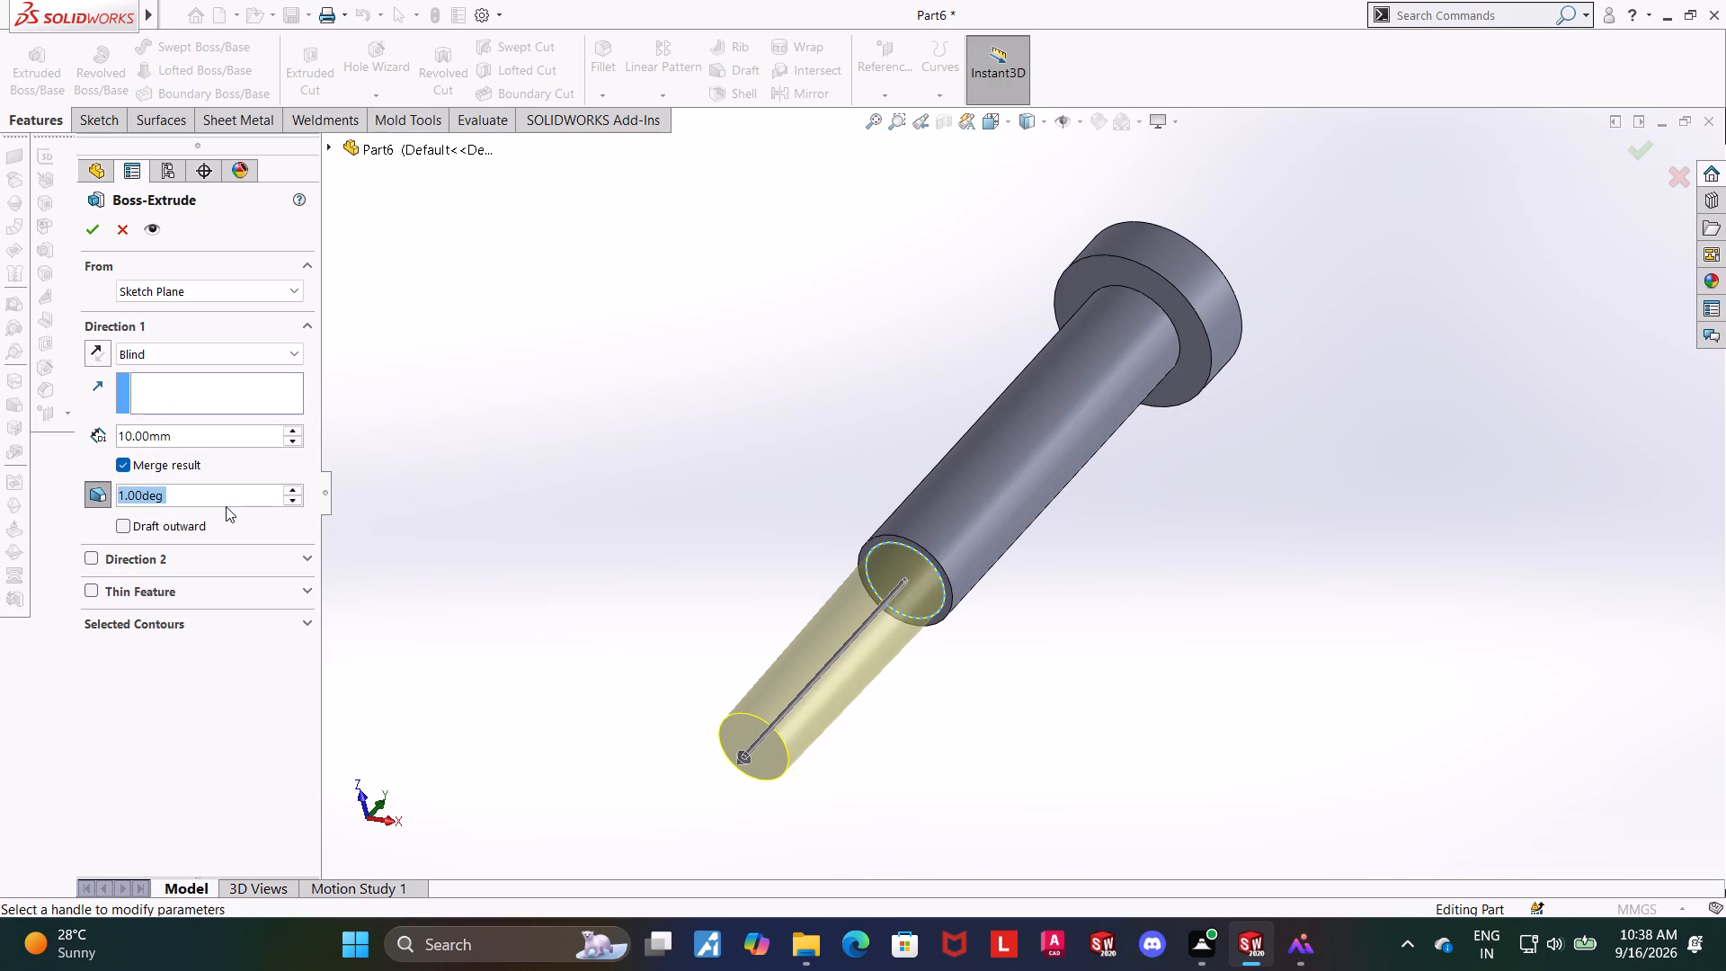
pyautogui.write('5.')
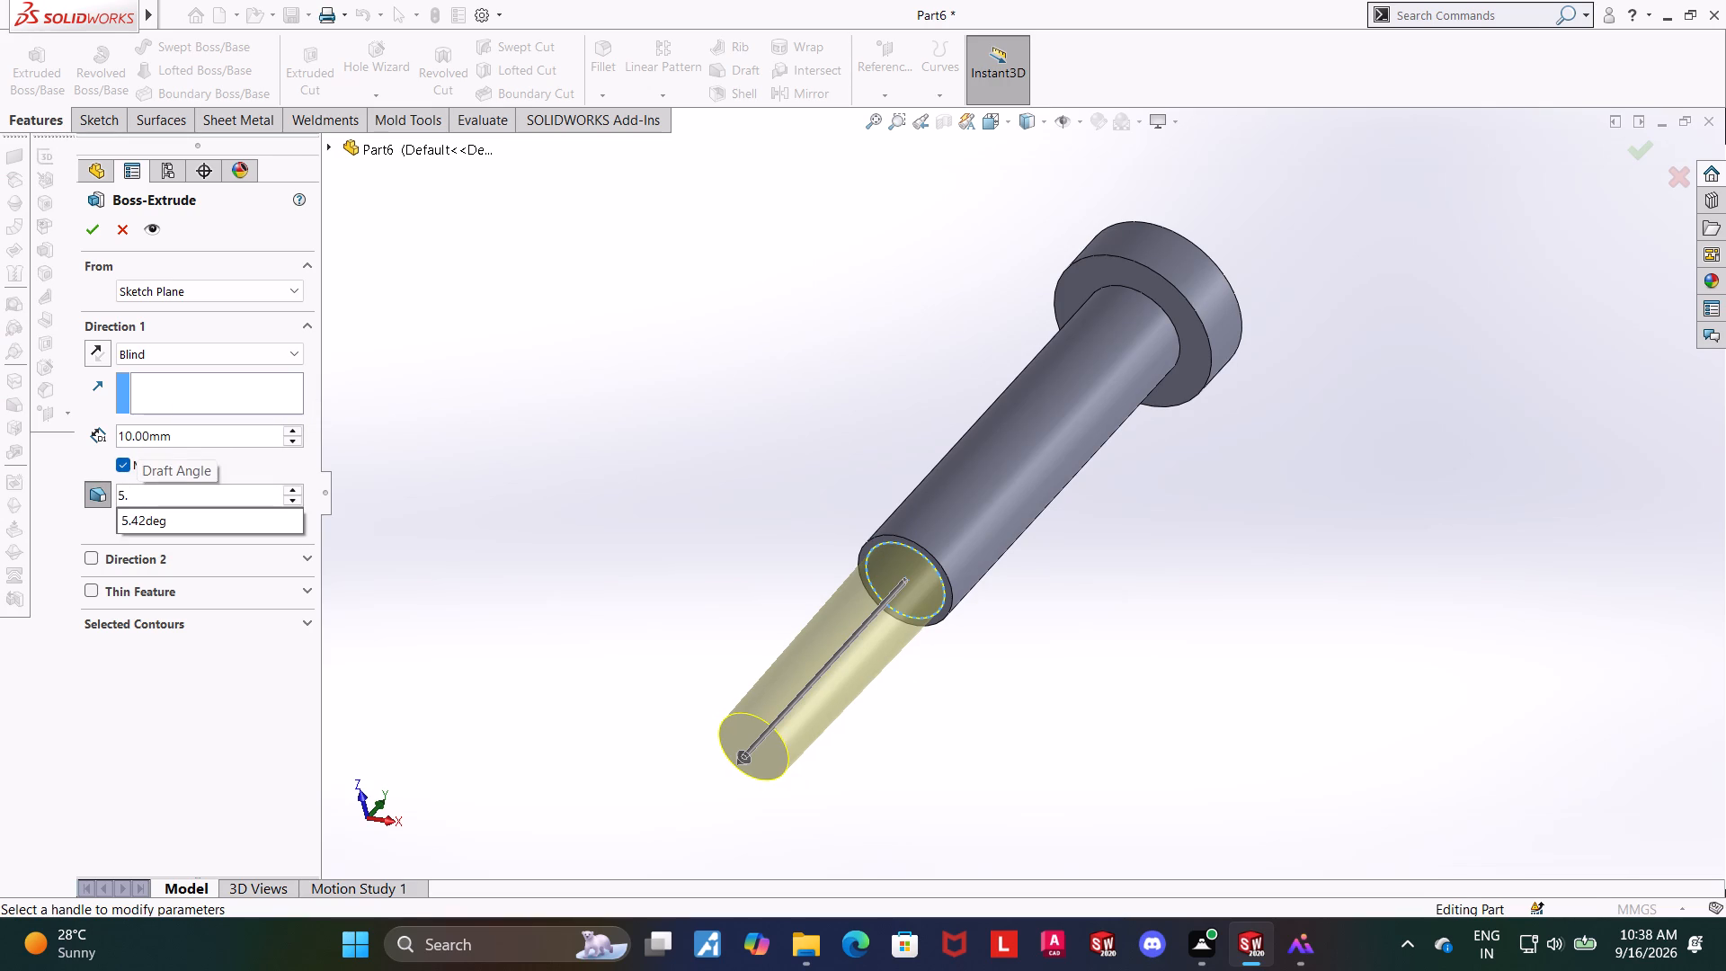
pyautogui.press('4')
pyautogui.press('2')
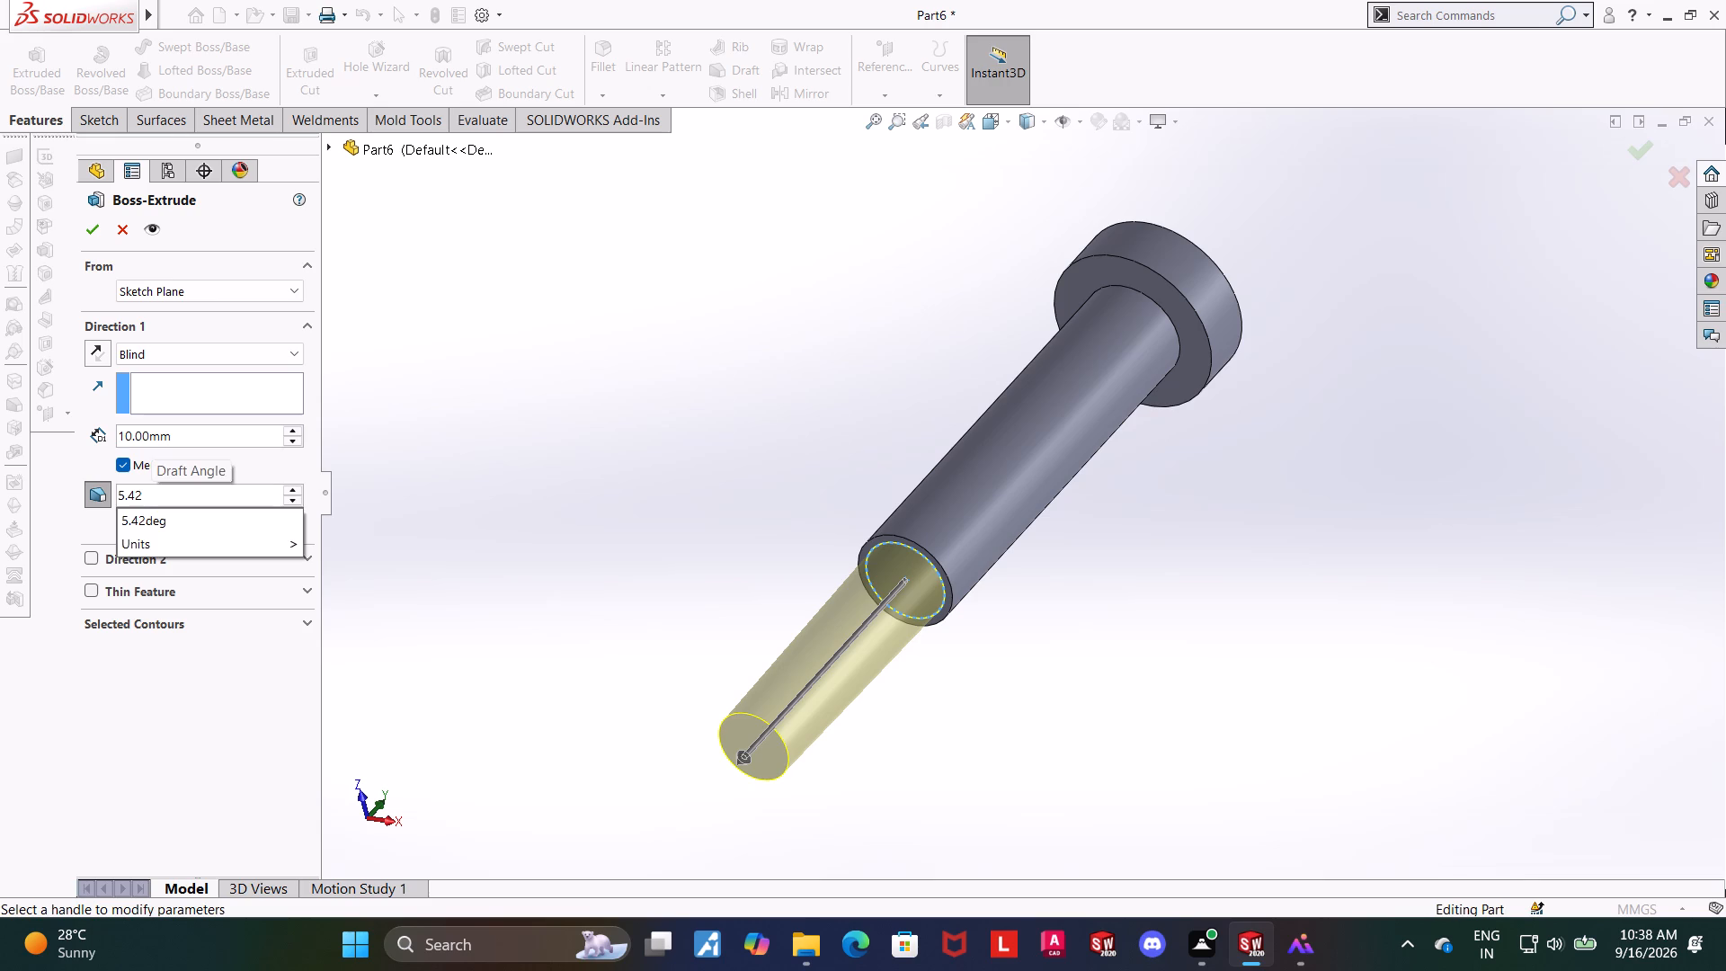
pyautogui.press('Return')
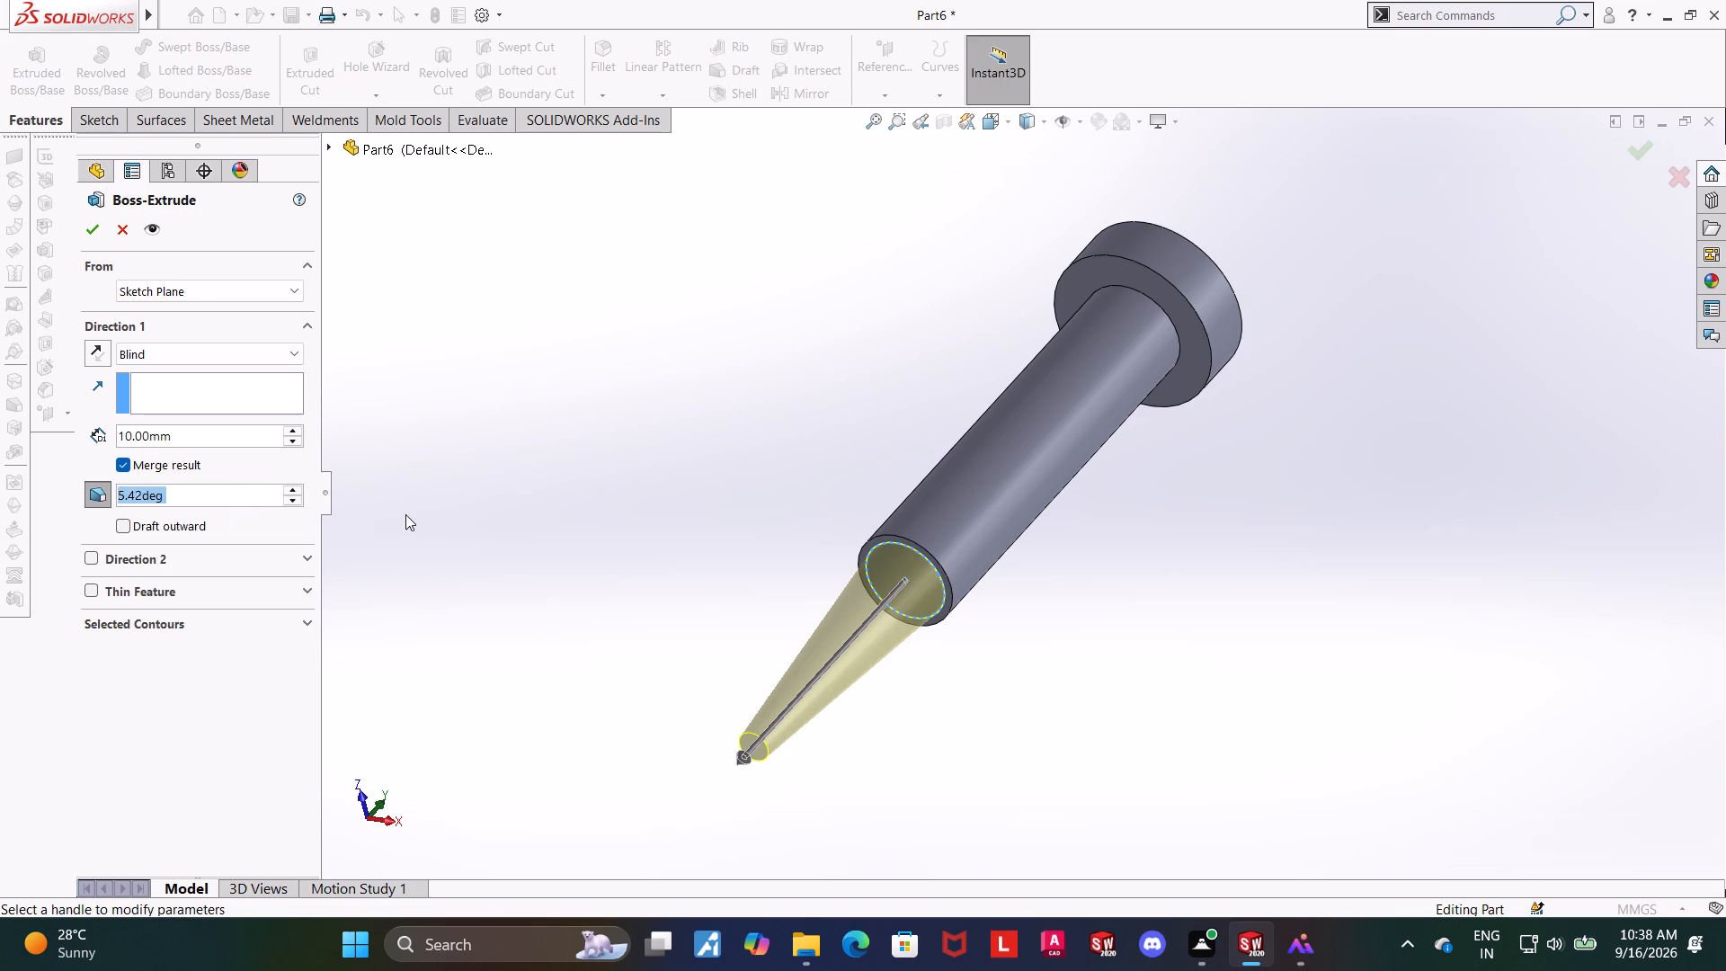
pyautogui.click(187, 432)
pyautogui.moveTo(193, 435); pyautogui.dragTo(98, 435)
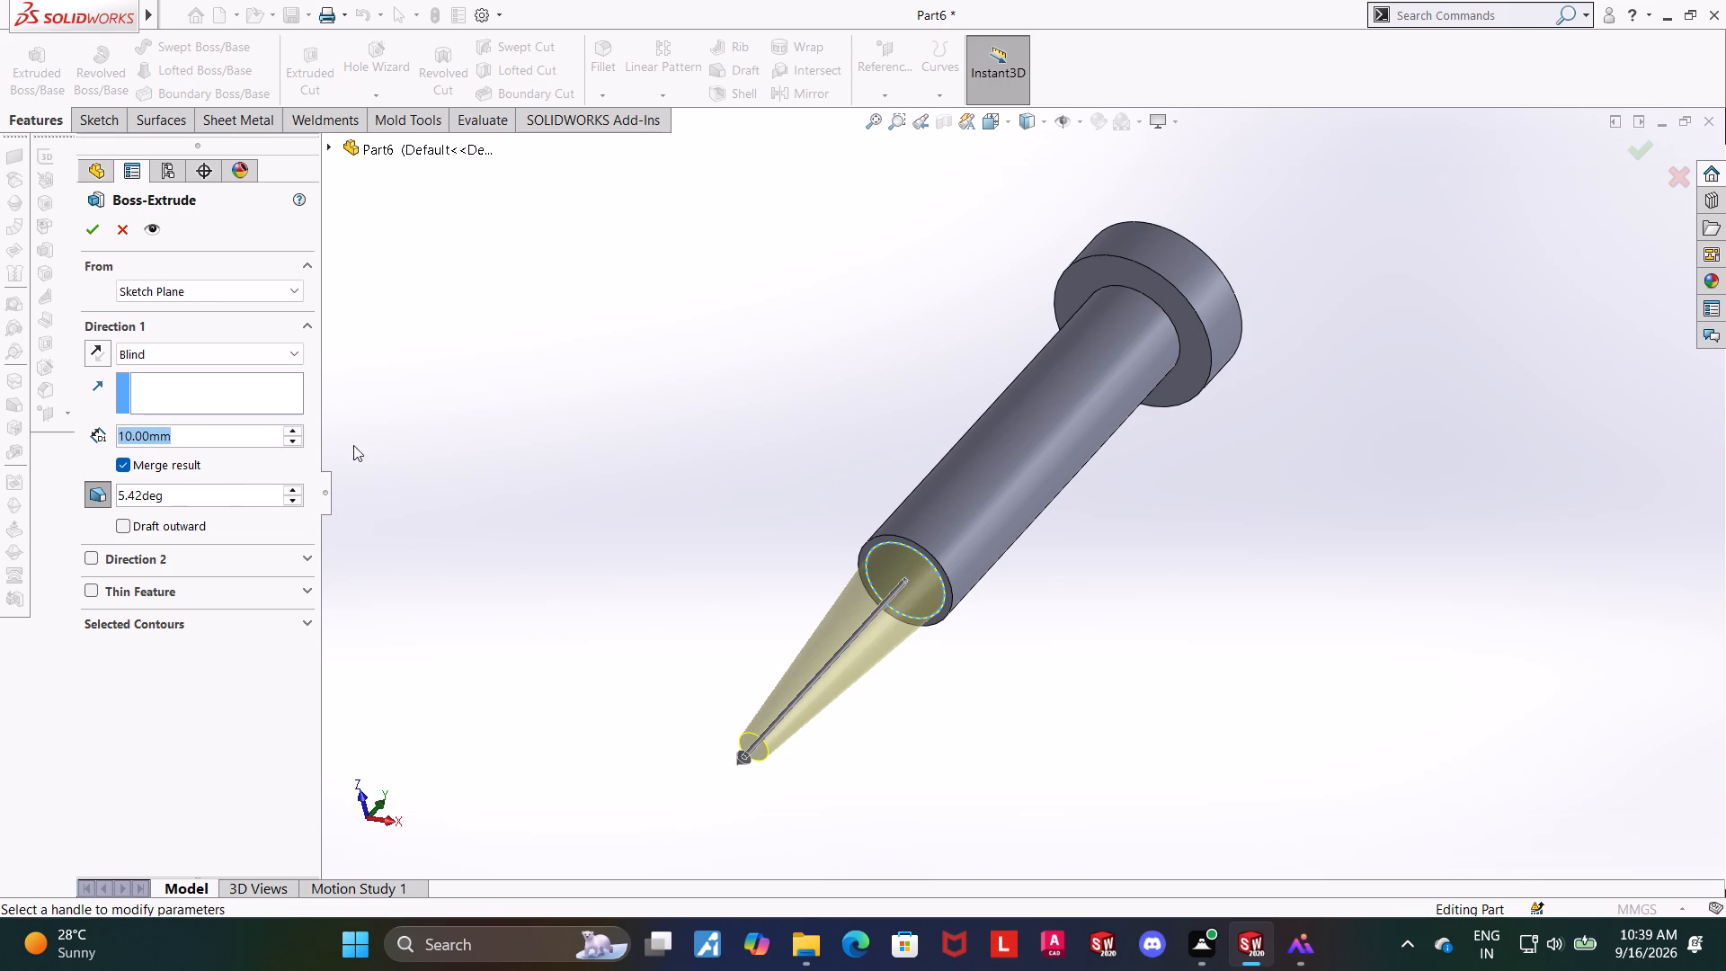
pyautogui.write('14.5')
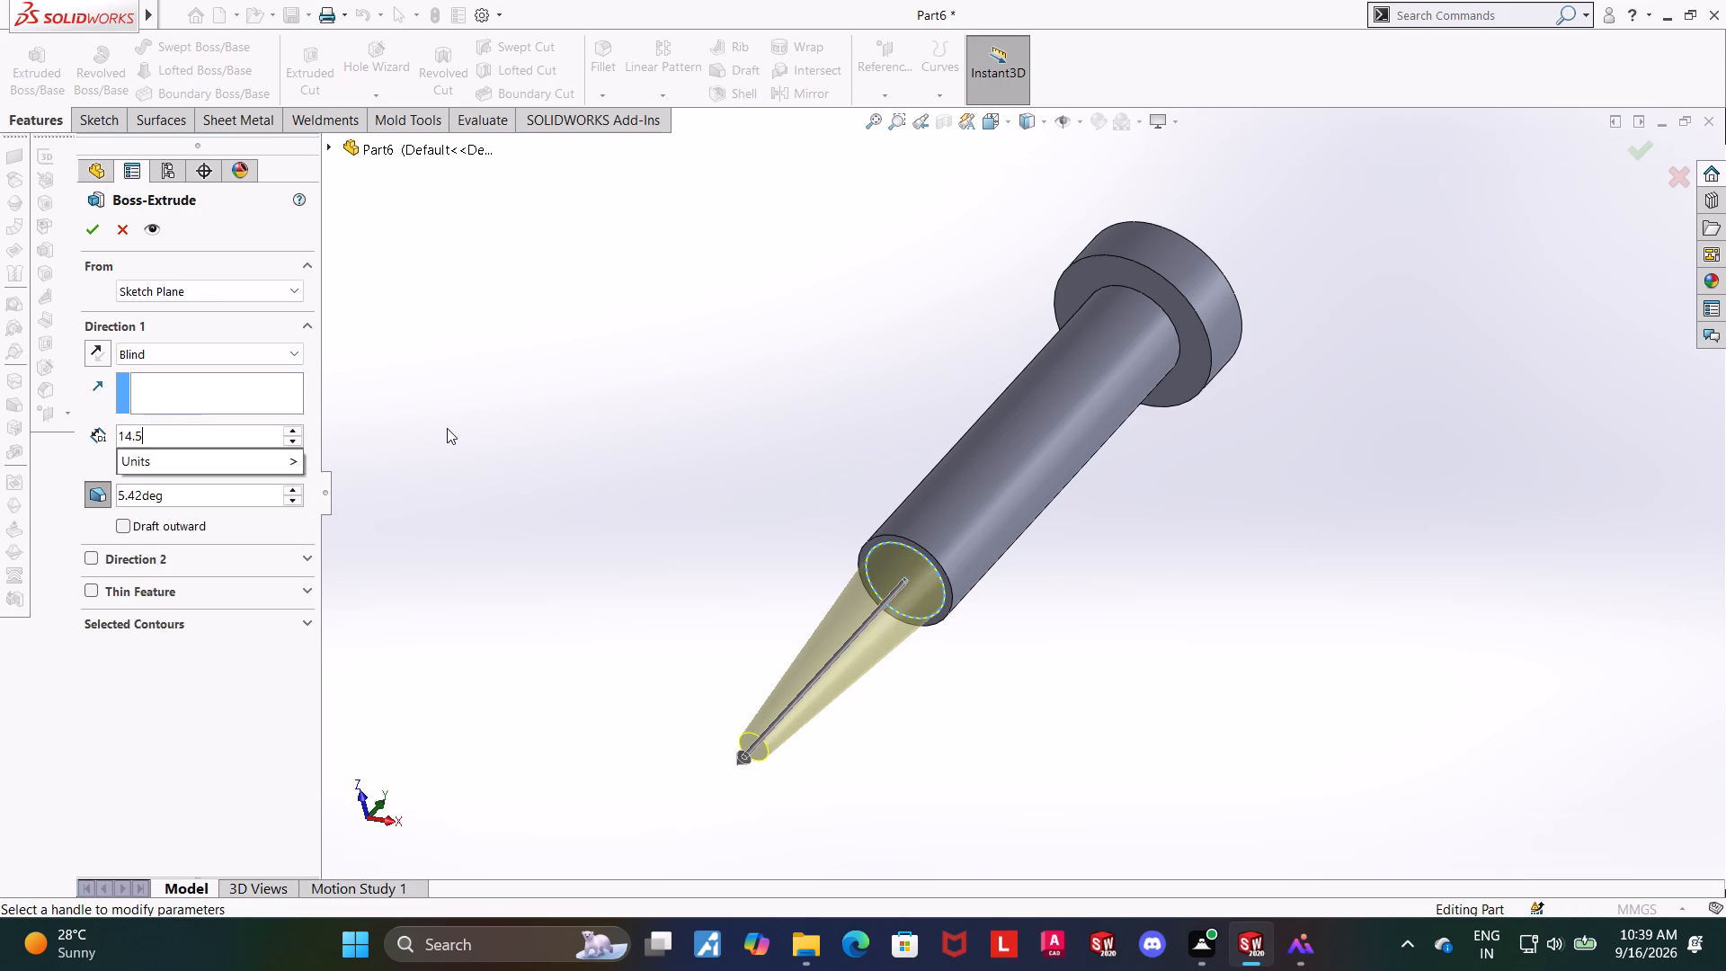
pyautogui.press('Return')
pyautogui.click(88, 230)
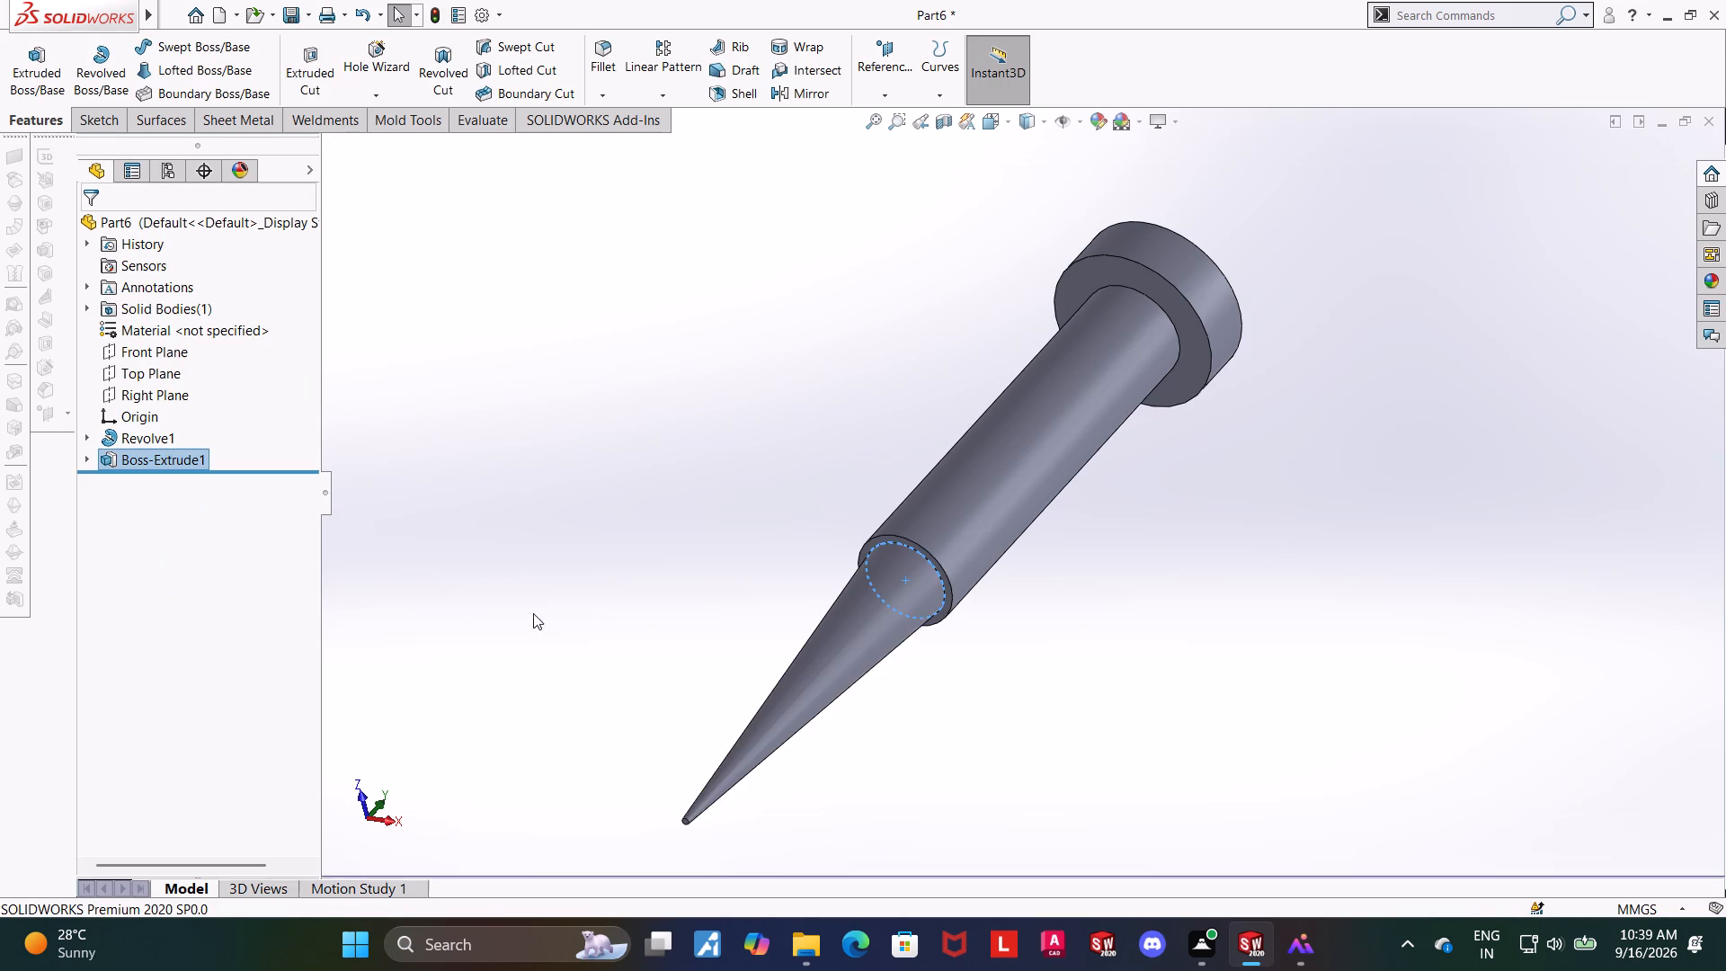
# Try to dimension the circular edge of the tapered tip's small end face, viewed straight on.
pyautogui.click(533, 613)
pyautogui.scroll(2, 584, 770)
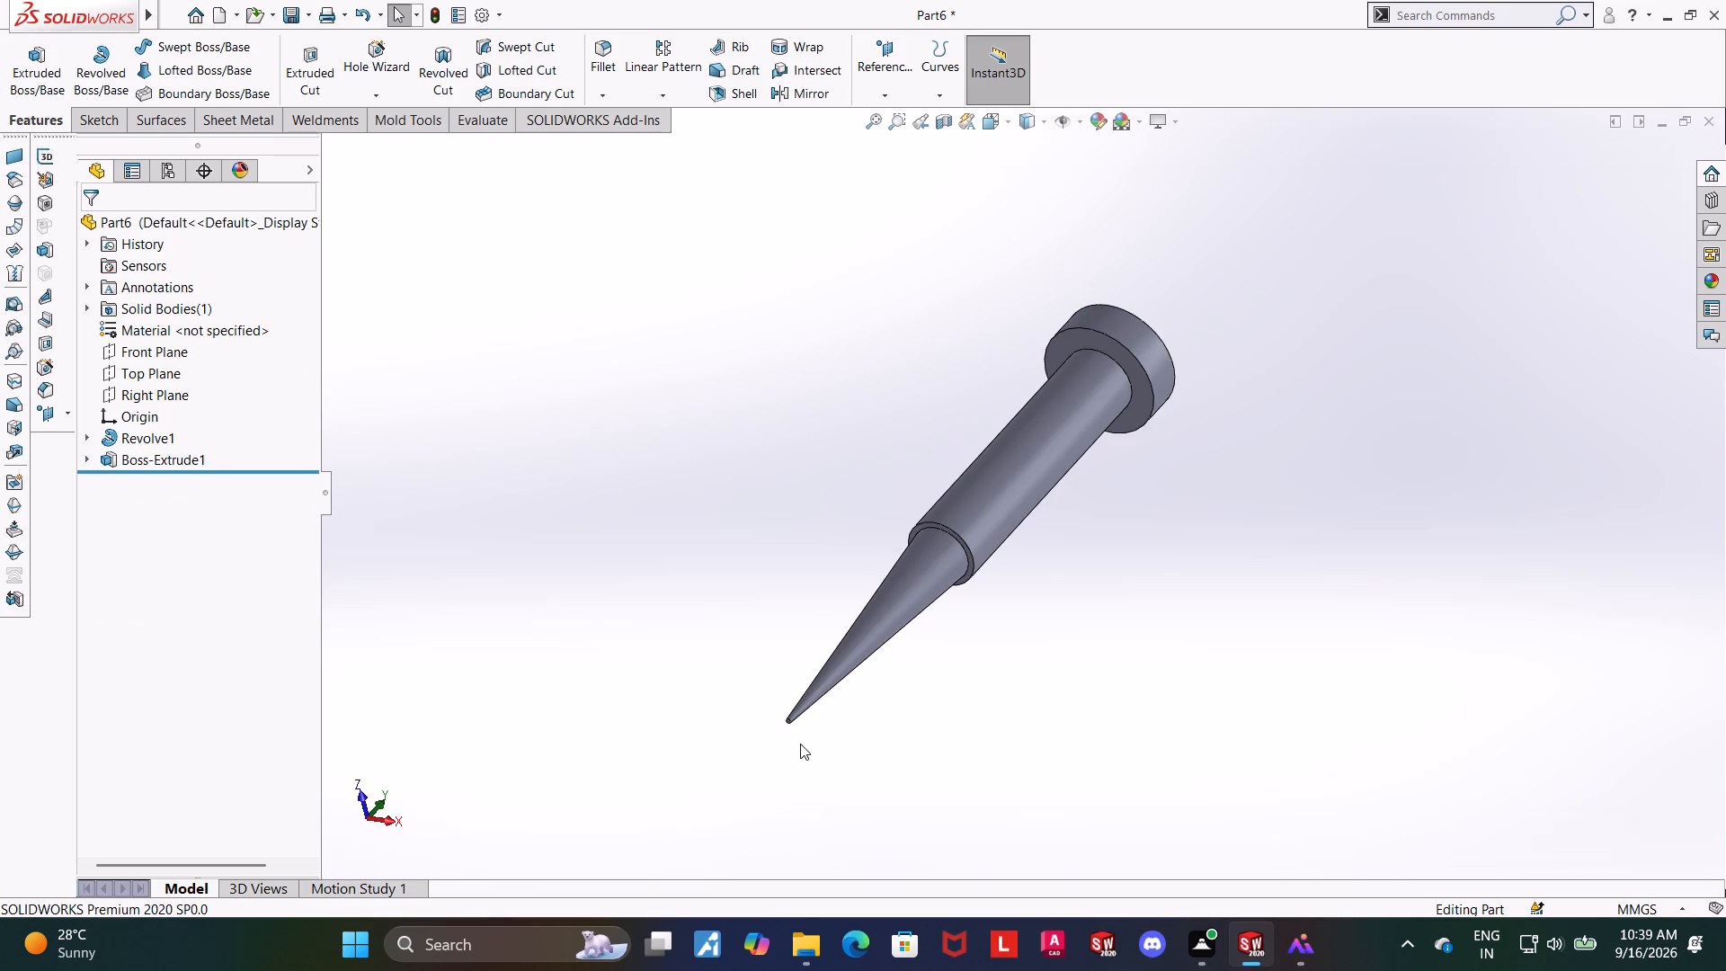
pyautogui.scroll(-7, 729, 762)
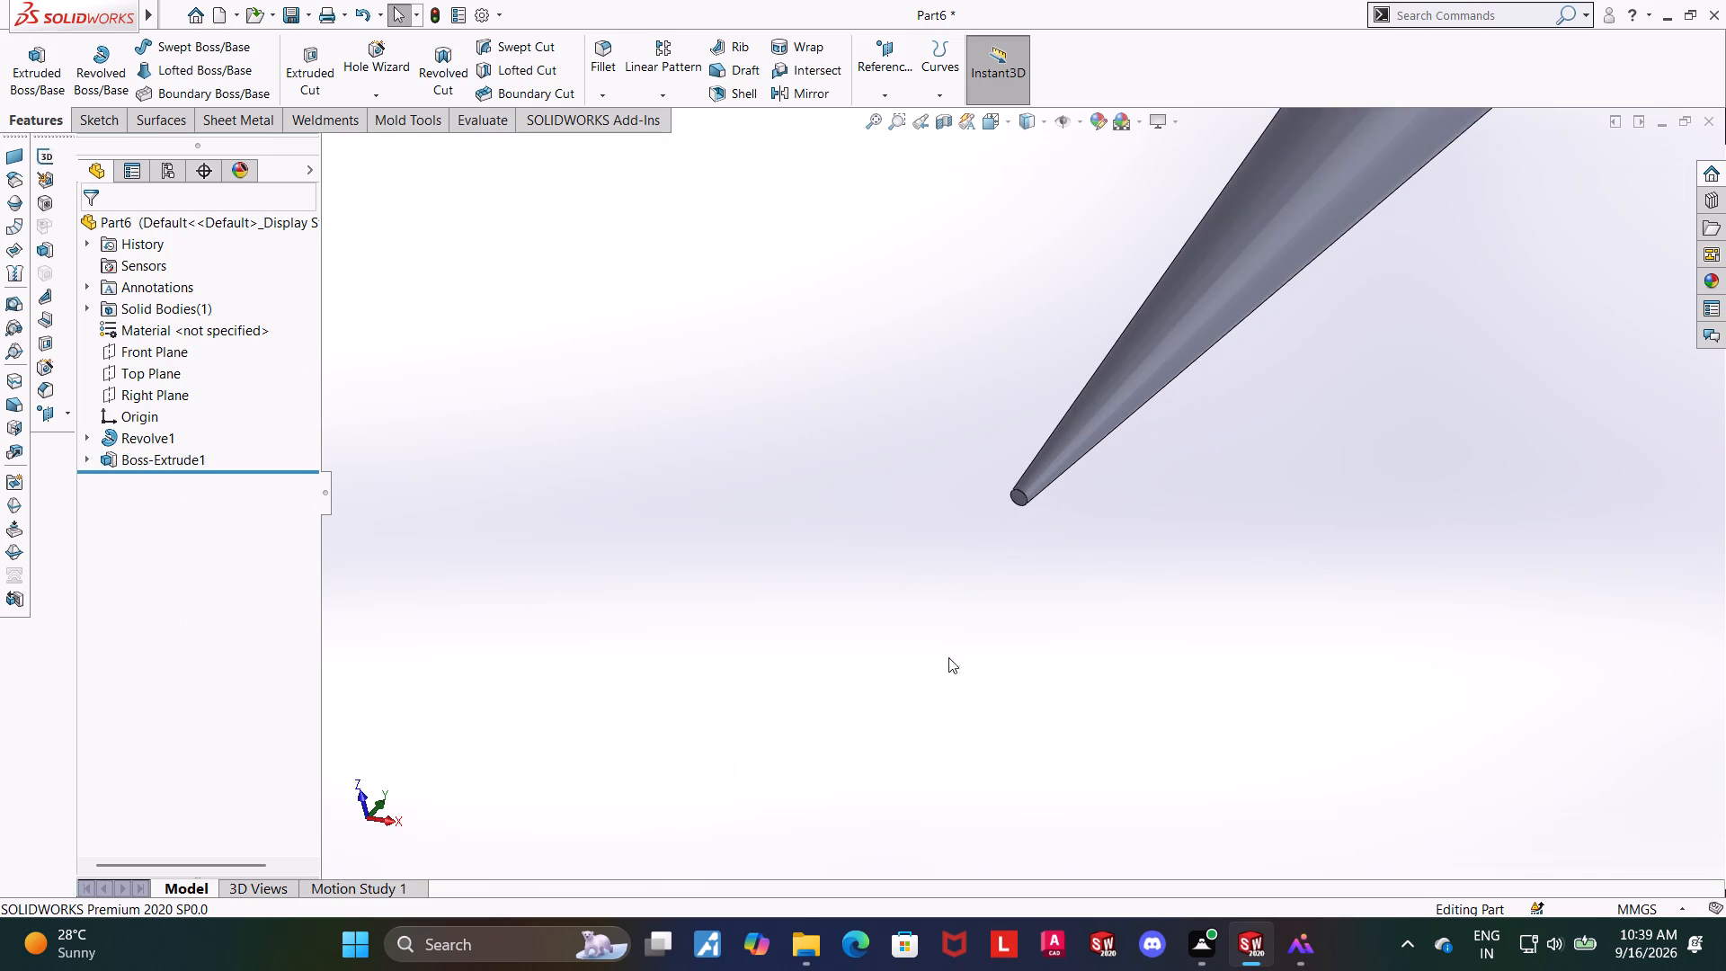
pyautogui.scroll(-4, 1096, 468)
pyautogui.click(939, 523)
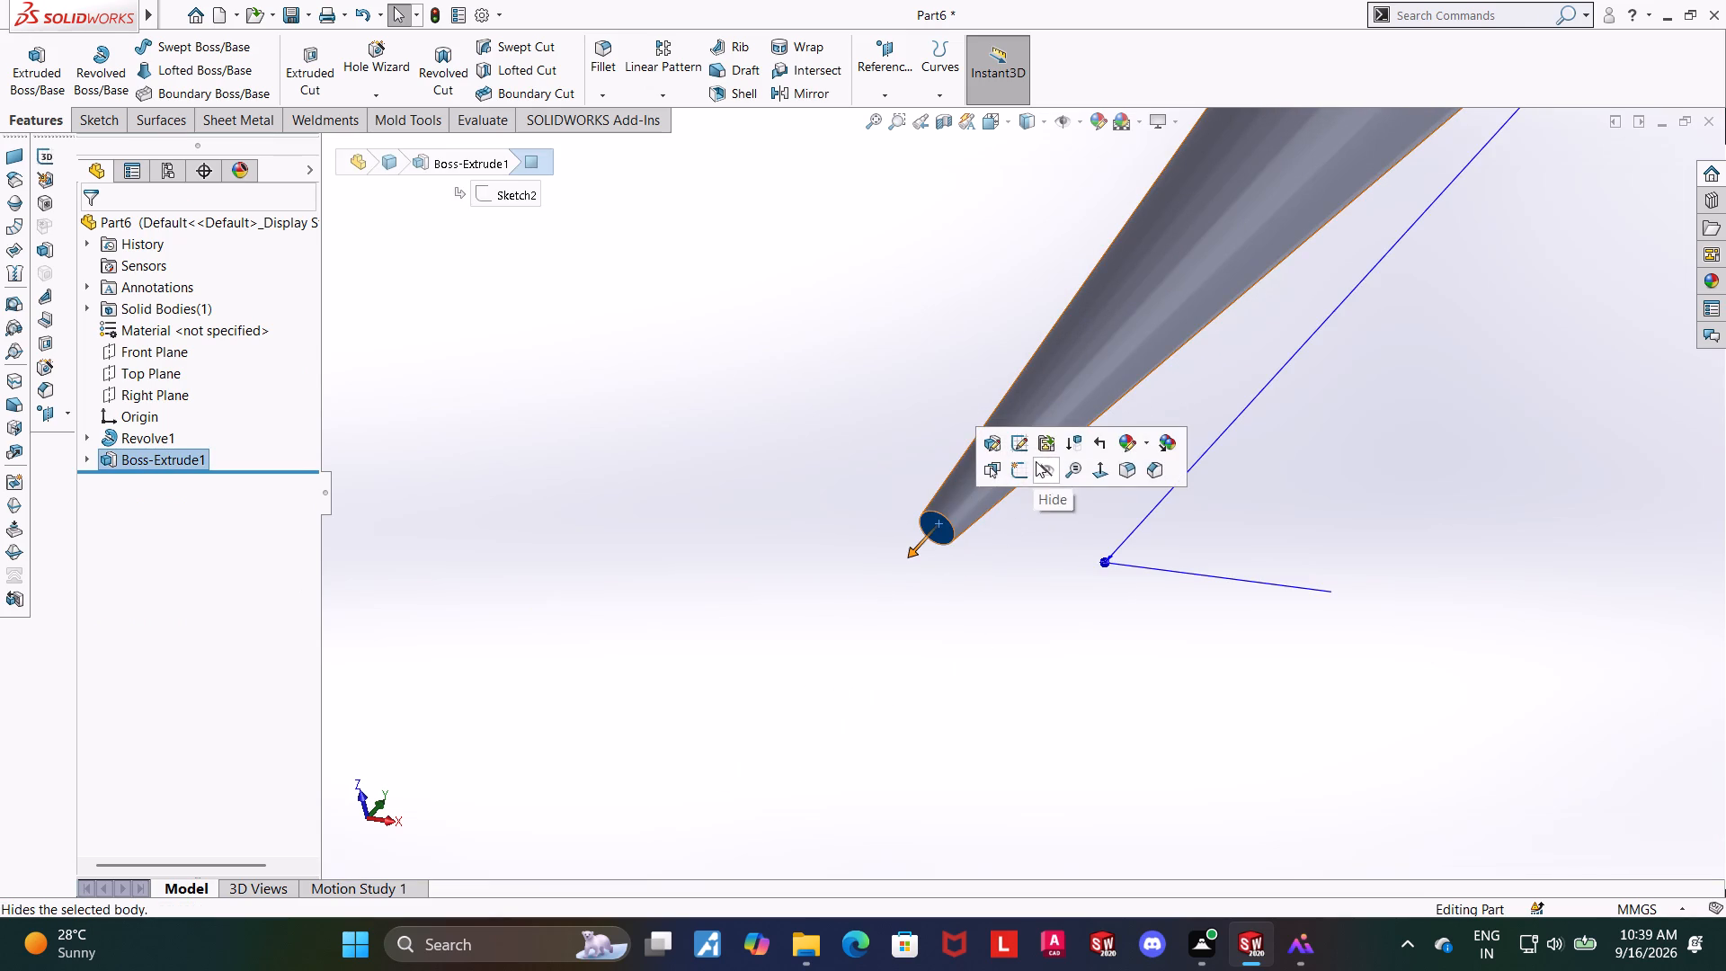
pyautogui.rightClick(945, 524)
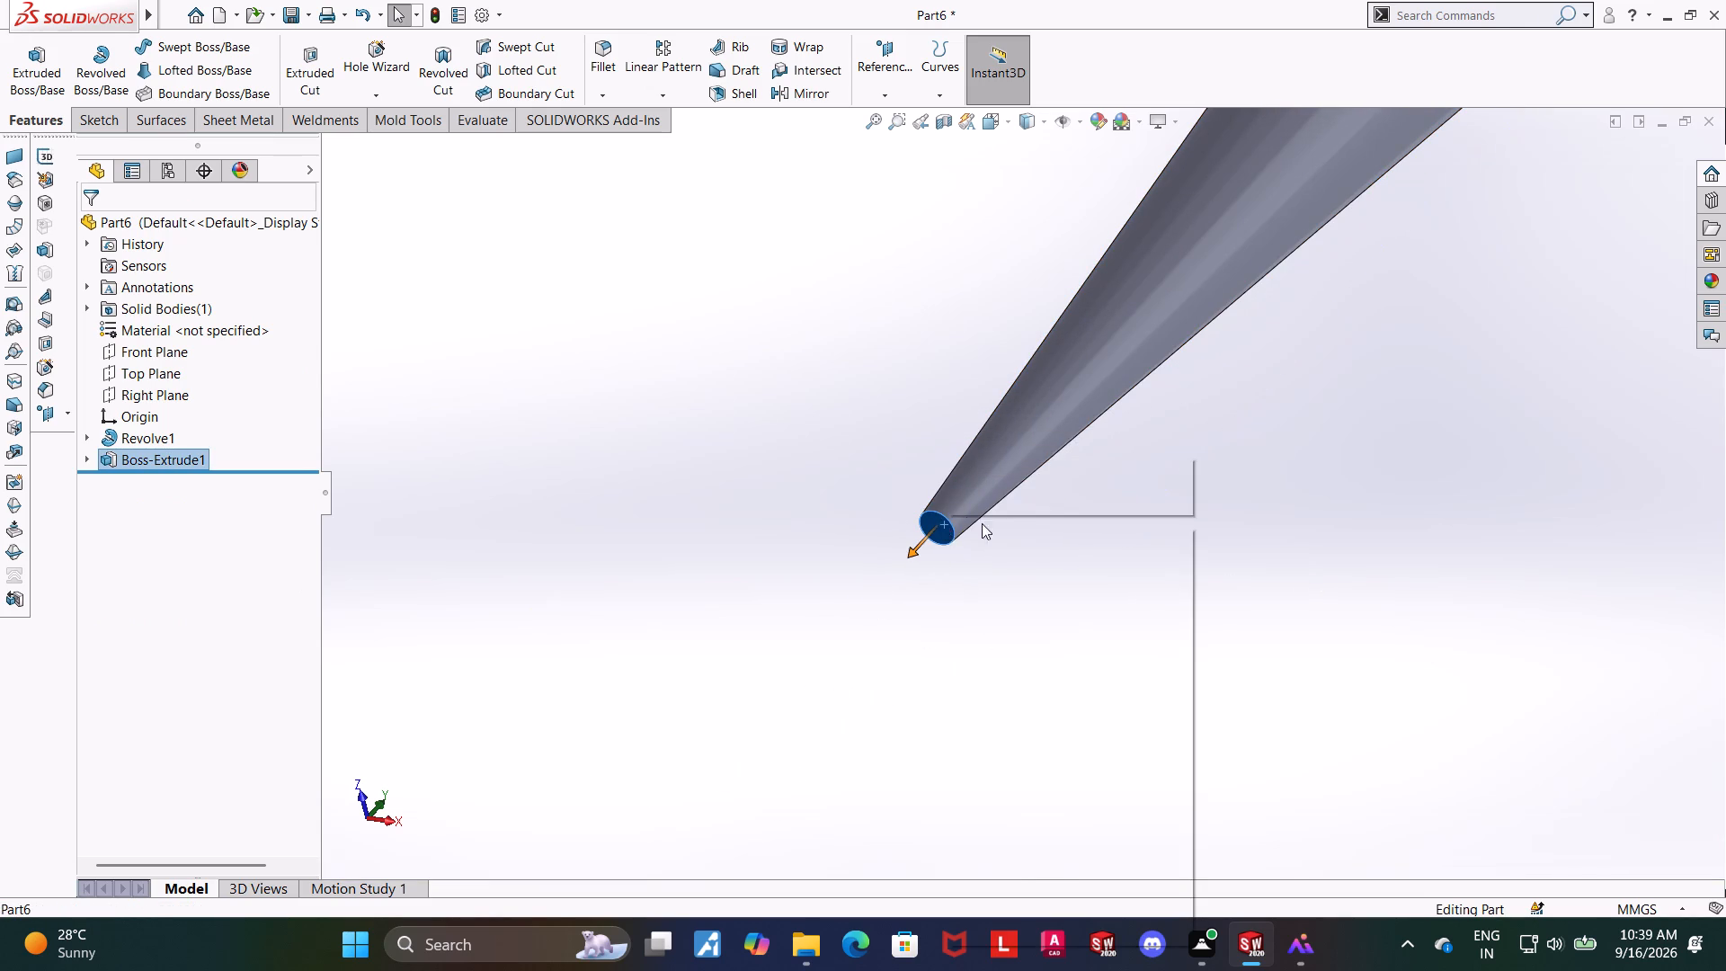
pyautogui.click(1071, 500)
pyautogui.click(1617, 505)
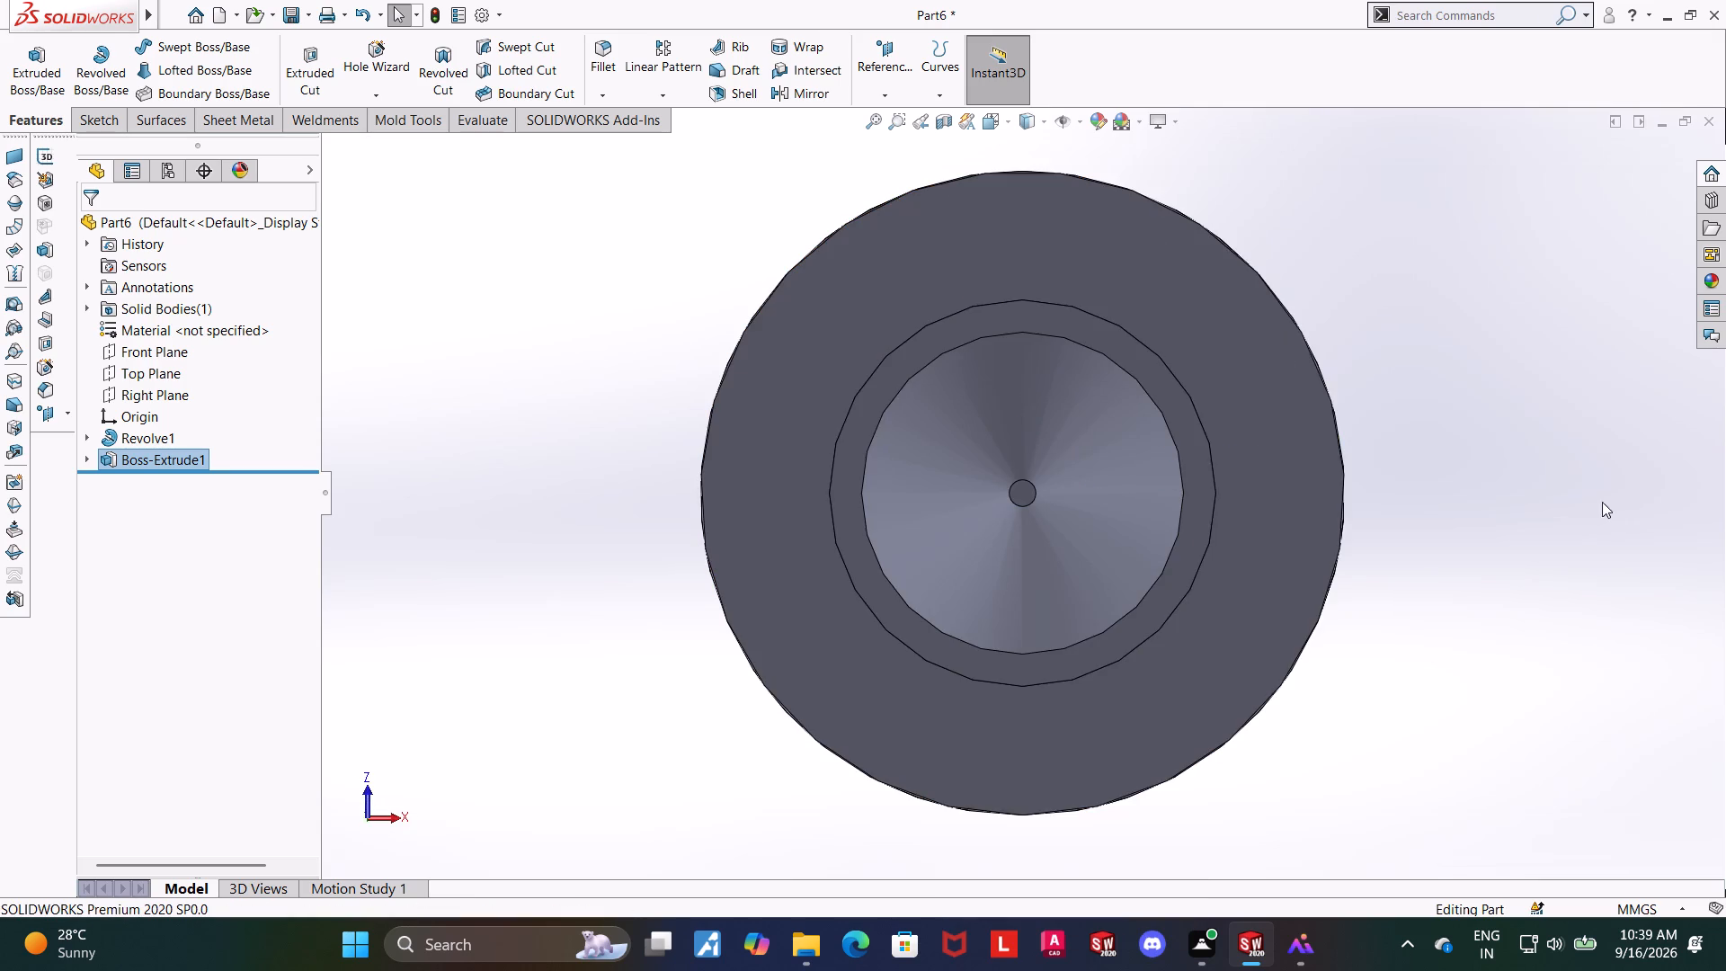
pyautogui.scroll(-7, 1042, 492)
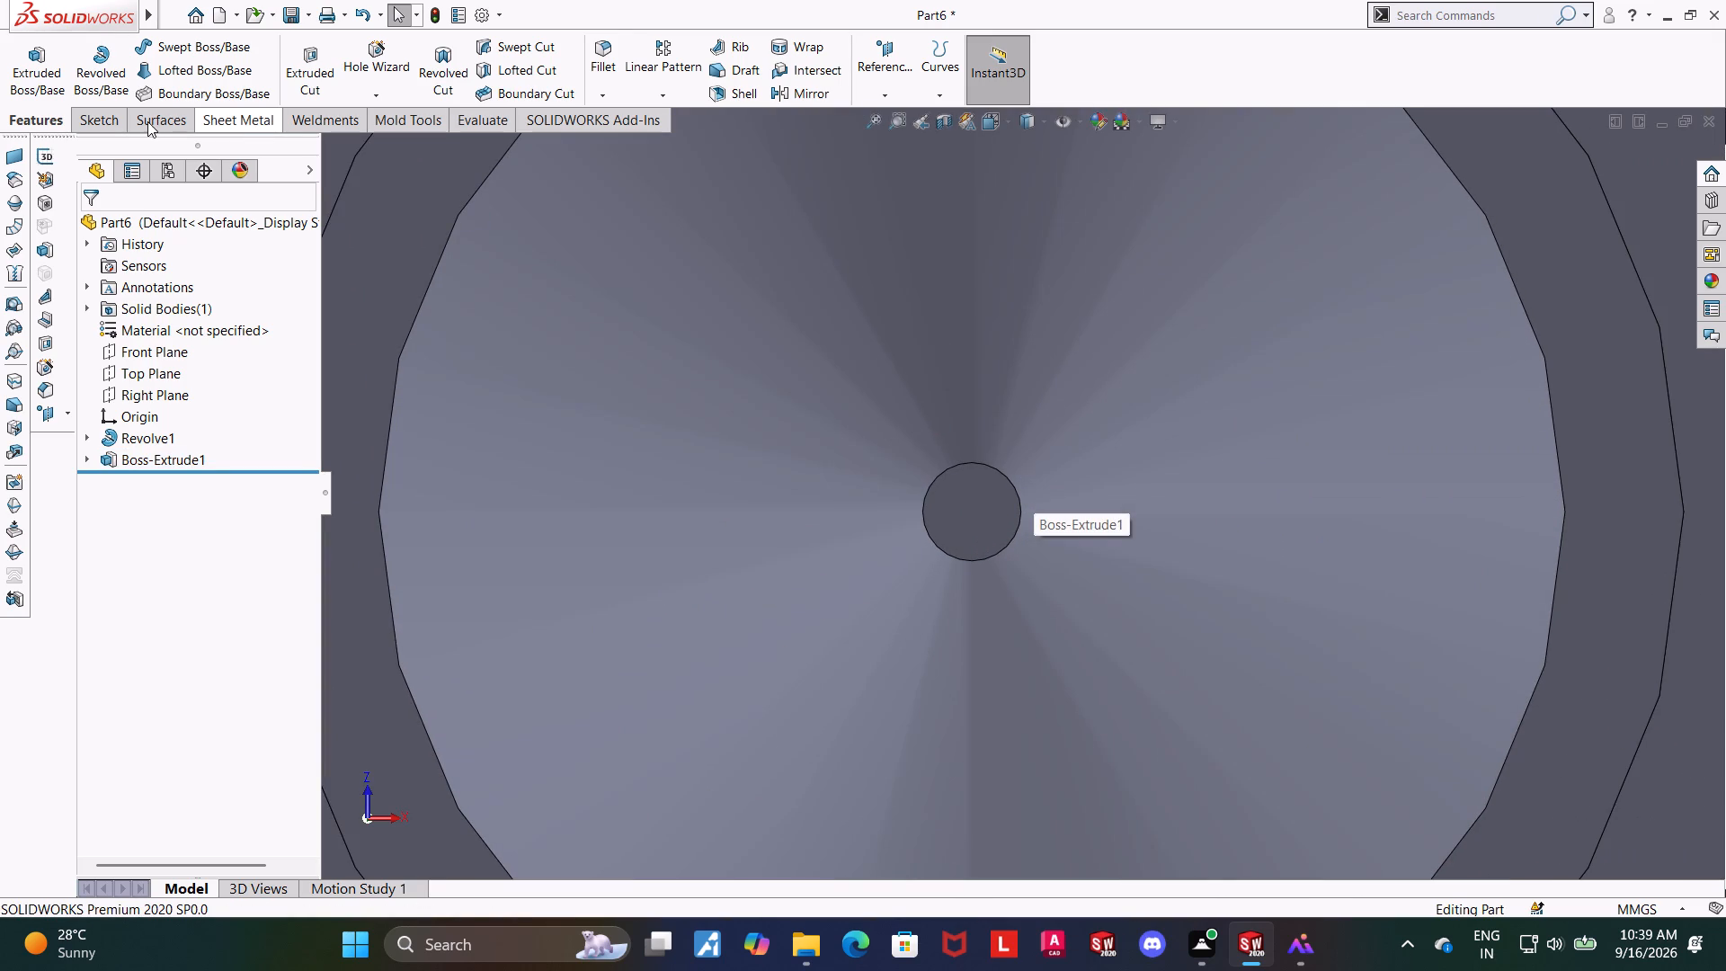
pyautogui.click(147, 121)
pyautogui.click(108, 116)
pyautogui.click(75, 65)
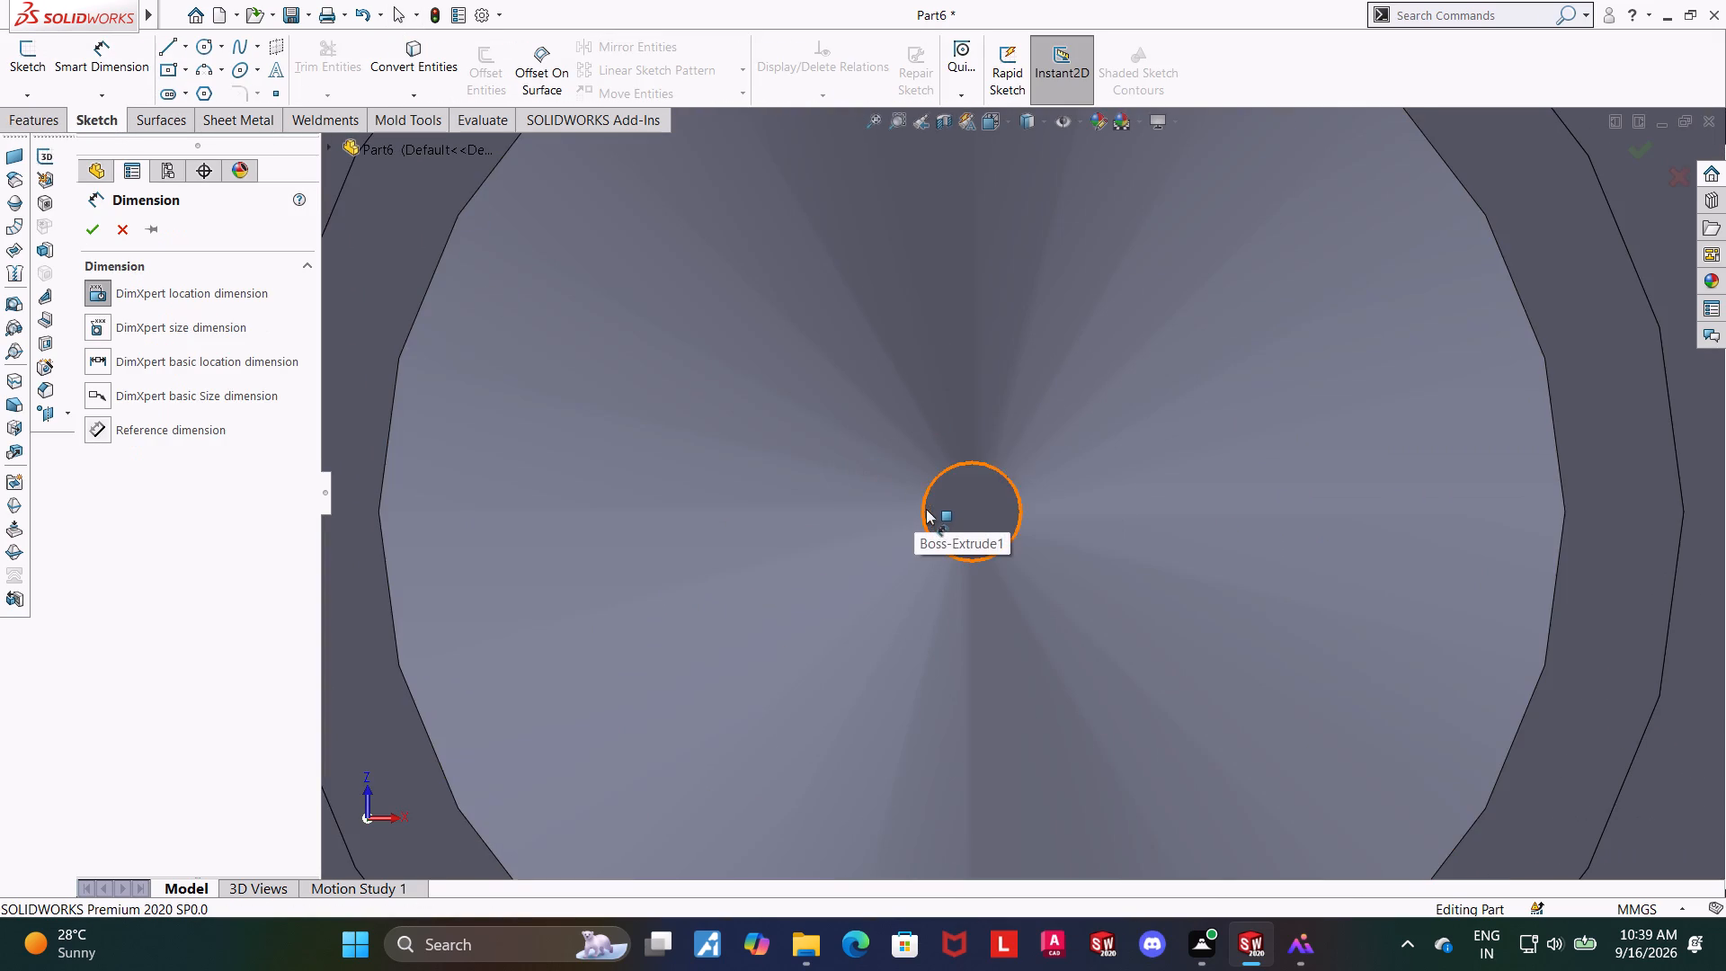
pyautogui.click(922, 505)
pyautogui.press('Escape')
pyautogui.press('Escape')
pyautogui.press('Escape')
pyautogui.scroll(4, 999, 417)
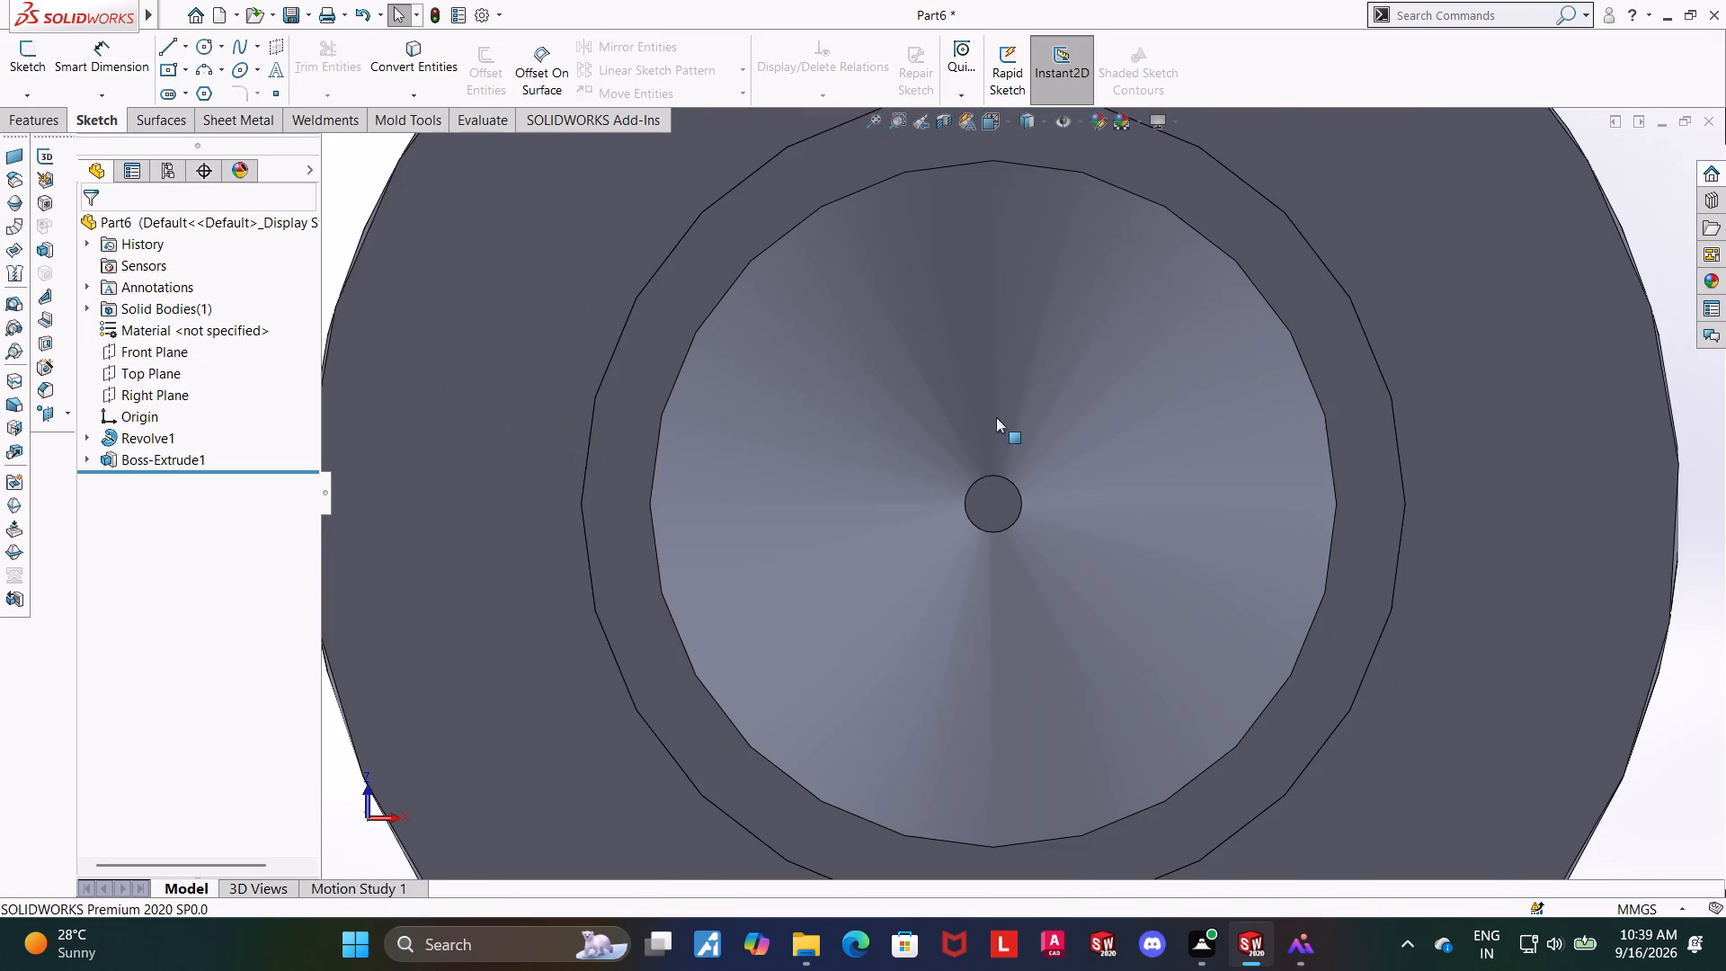
# Measure the diameter of the tapered tip's small end circle.
pyautogui.click(501, 115)
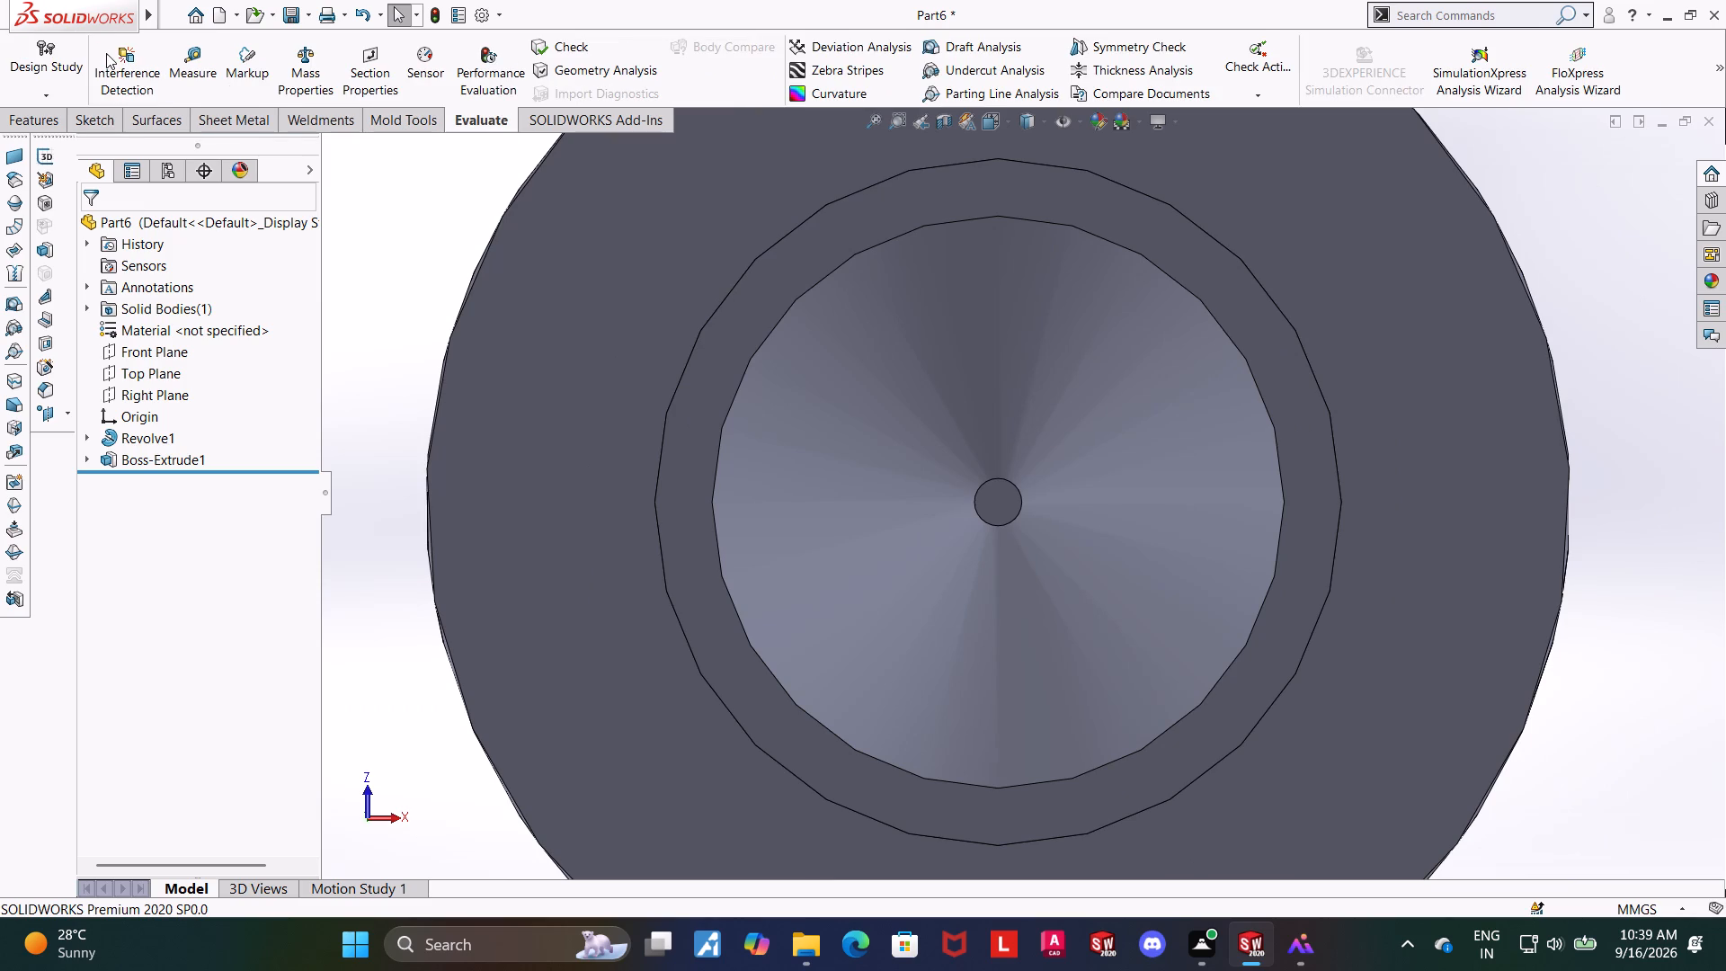
pyautogui.click(181, 52)
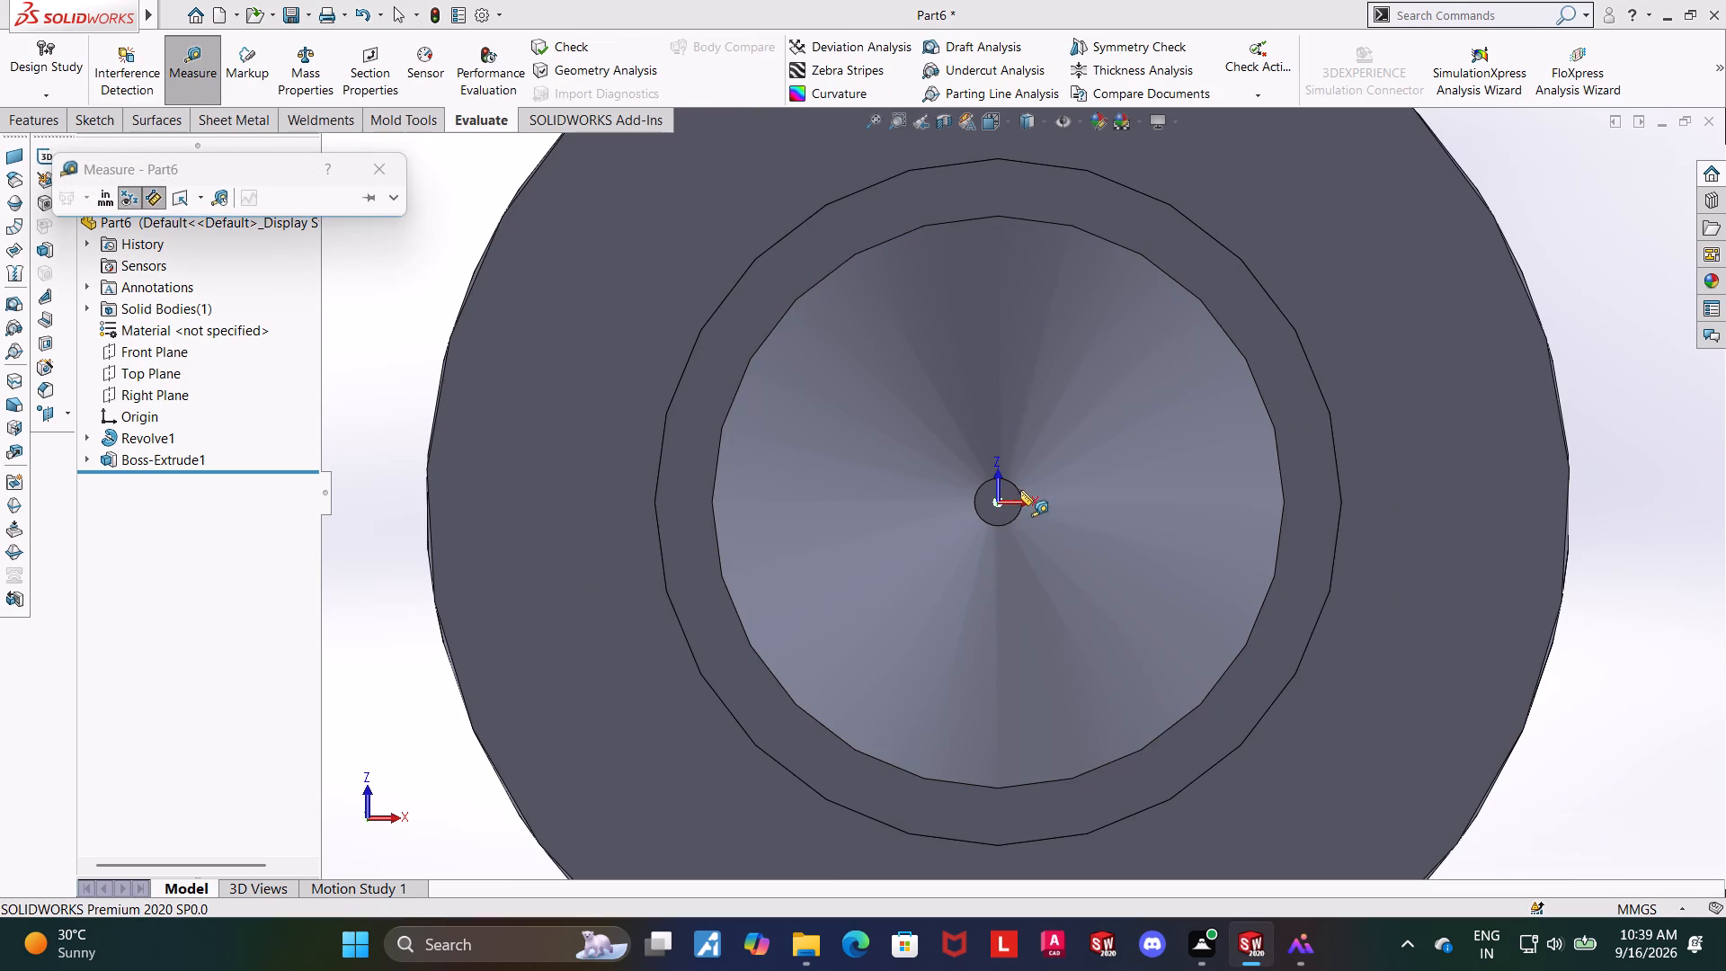
pyautogui.scroll(-11, 1020, 490)
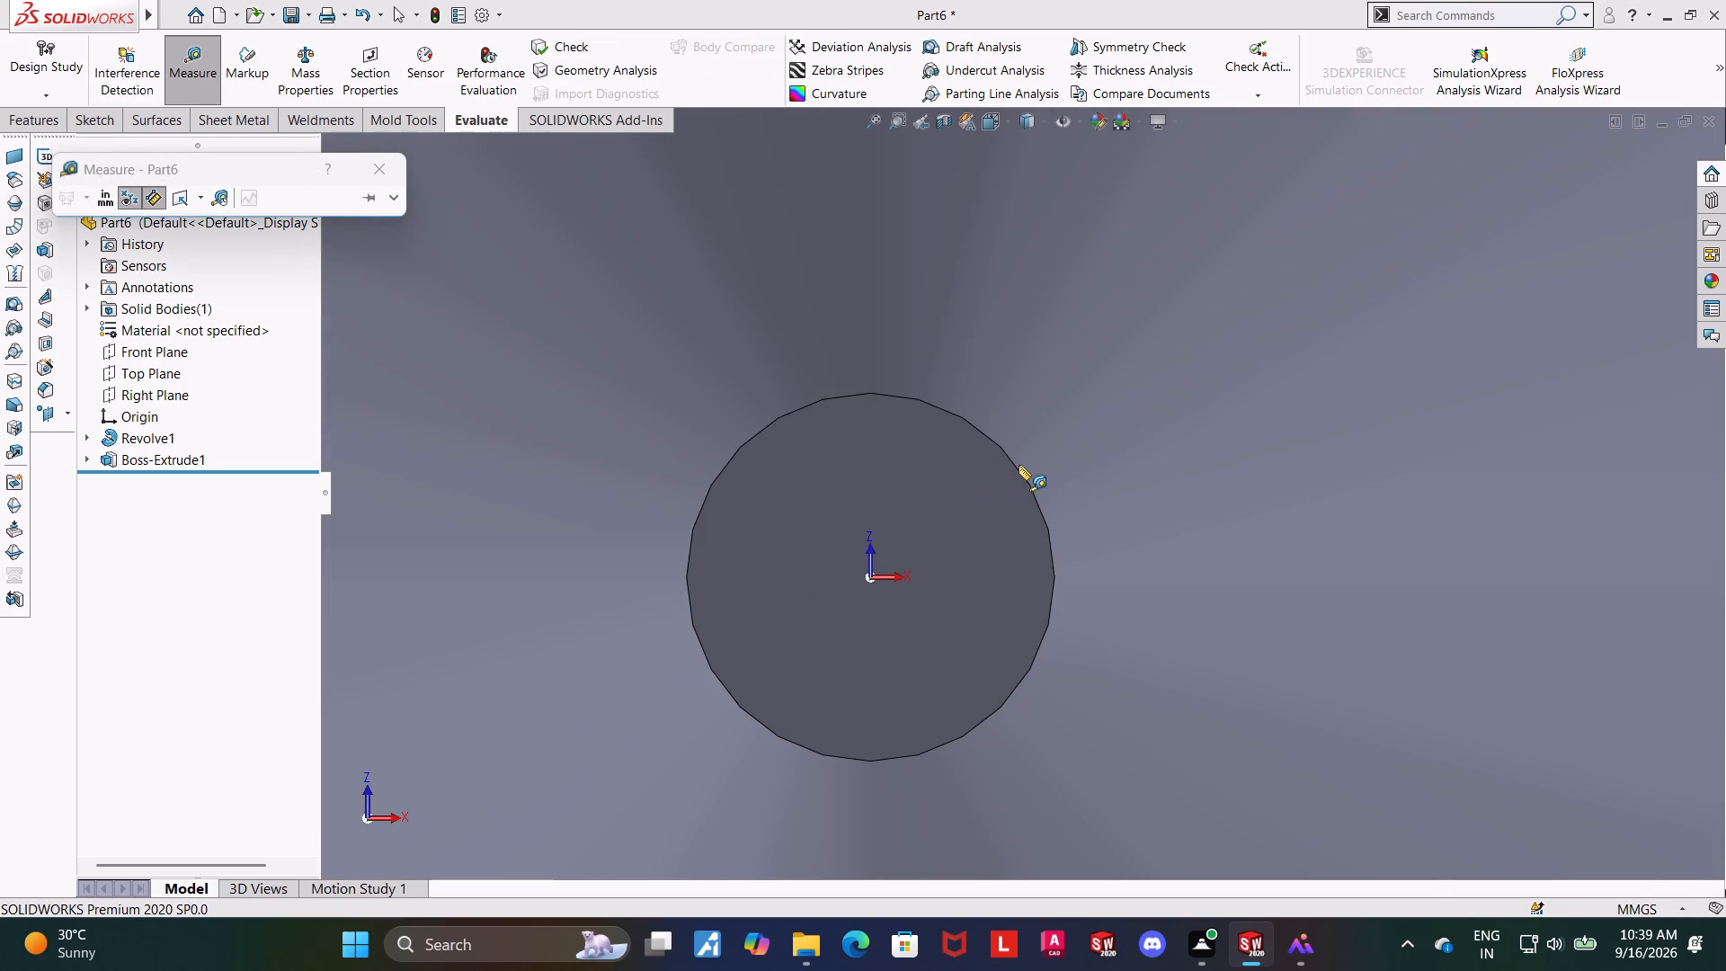
pyautogui.click(1019, 465)
pyautogui.scroll(14, 980, 484)
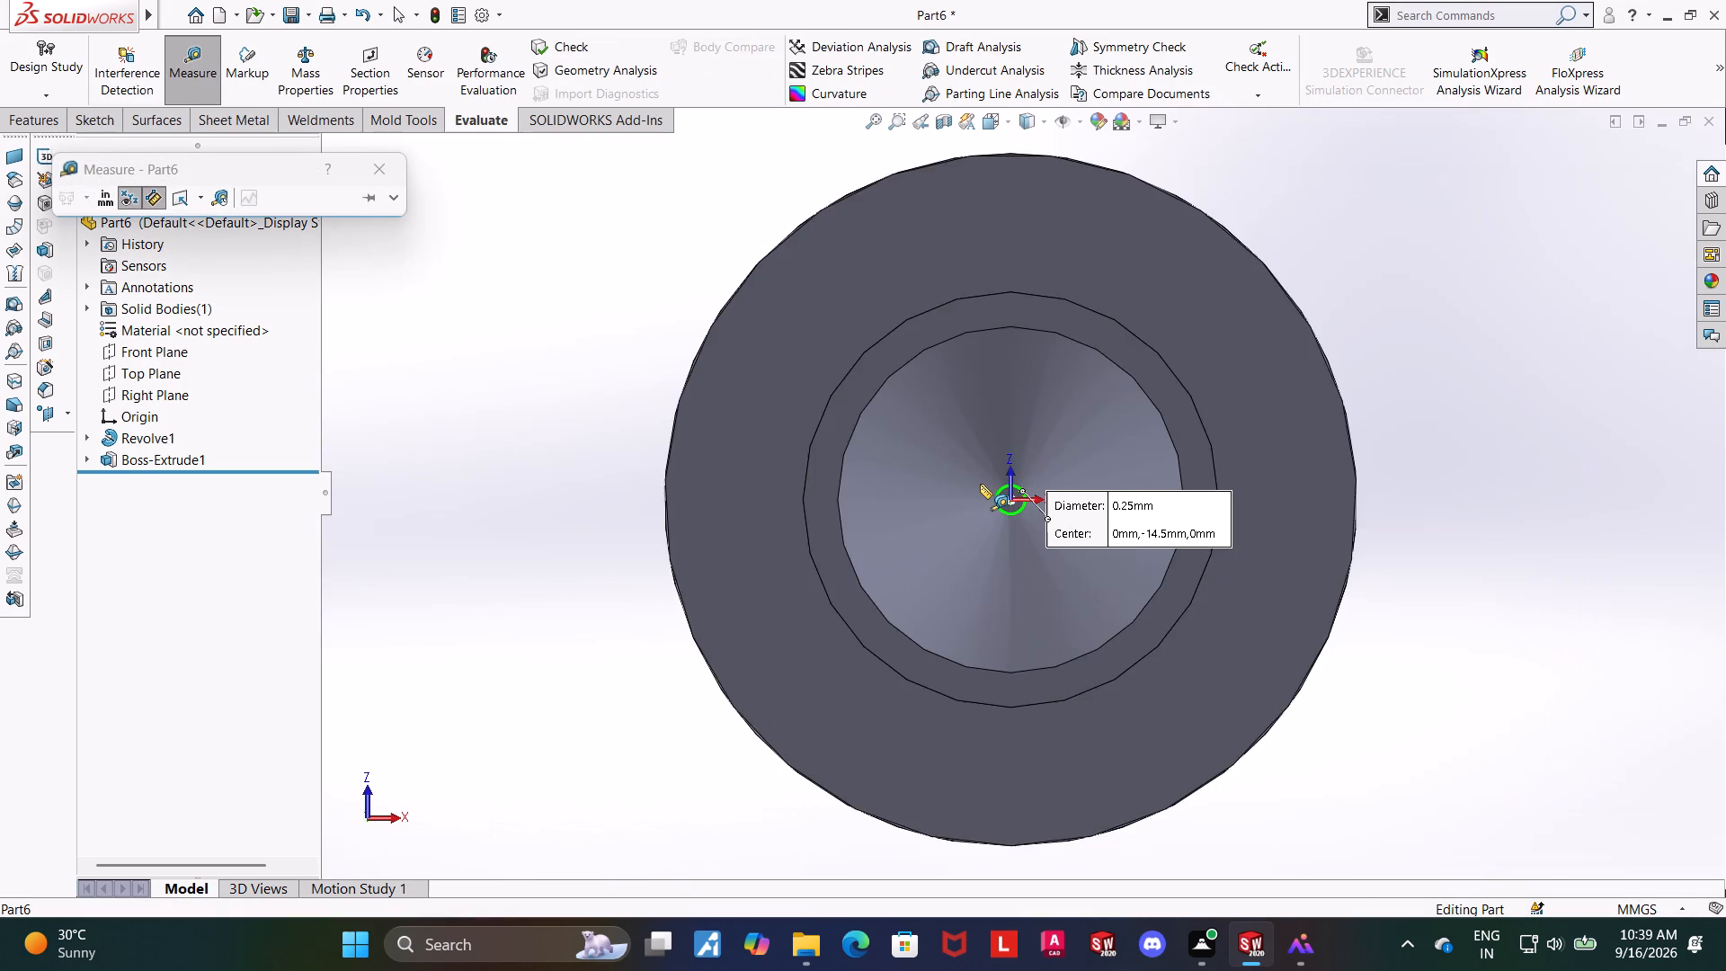
pyautogui.scroll(3, 980, 484)
pyautogui.press('Escape')
pyautogui.press('Escape')
# Save the finished pin part under the name needle valve.
pyautogui.moveTo(1340, 456); pyautogui.dragTo(1294, 614, button='middle')
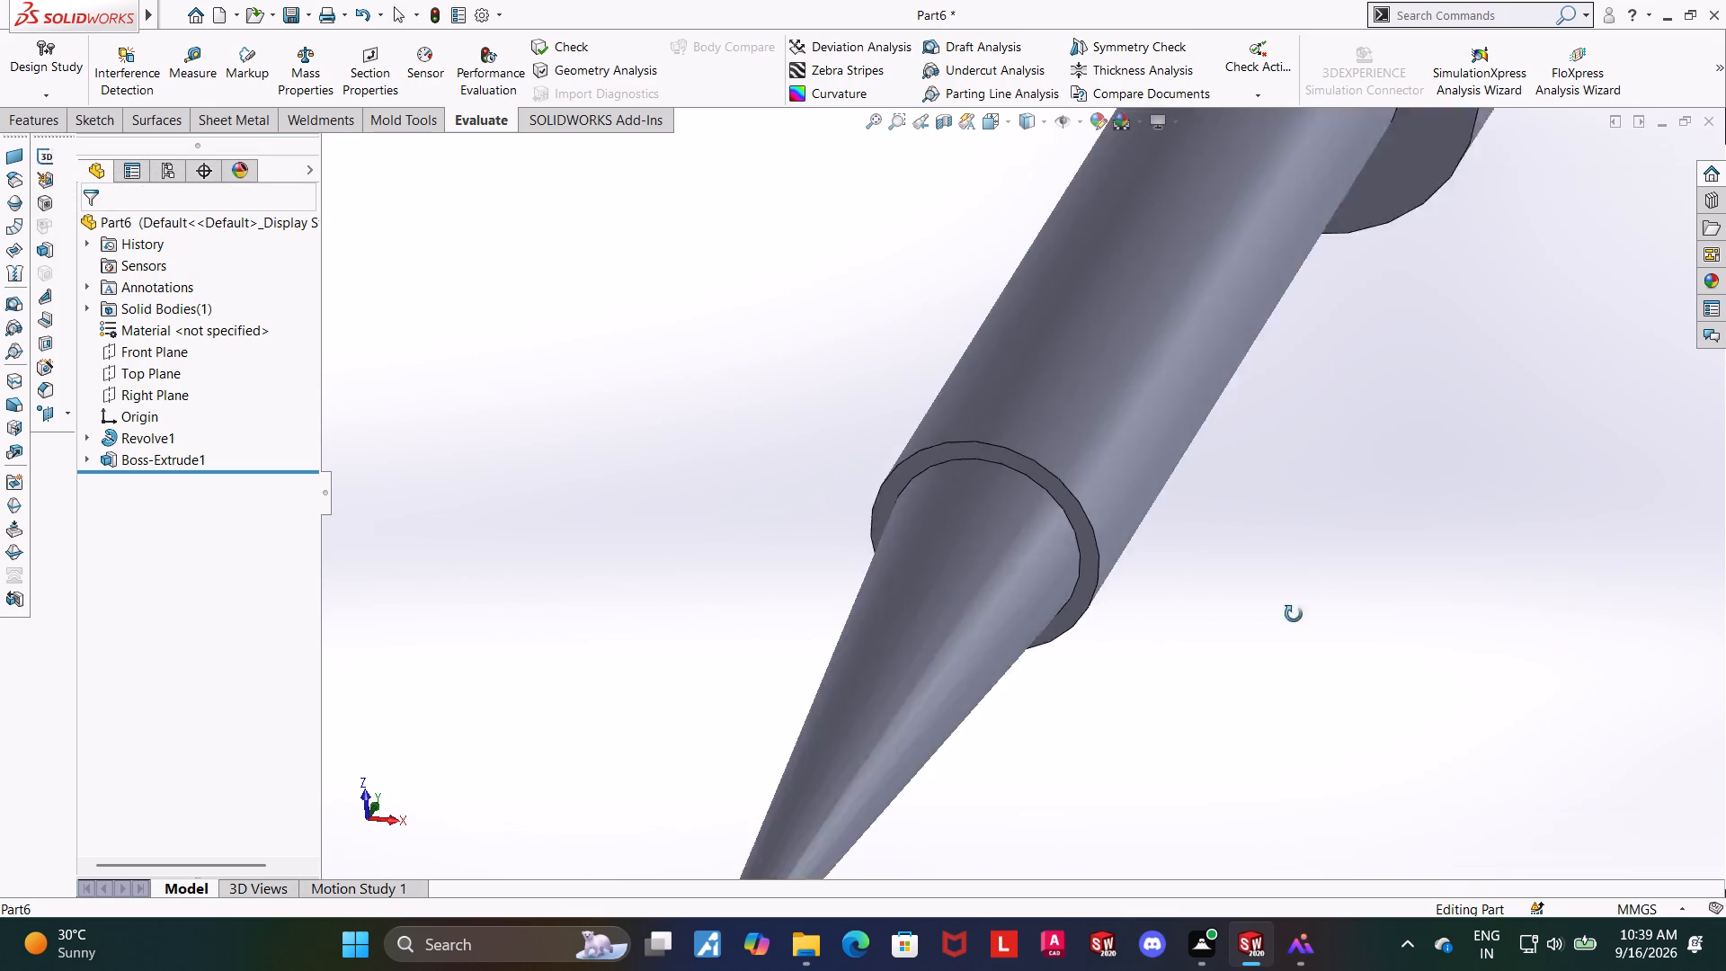
pyautogui.moveTo(1294, 614); pyautogui.dragTo(1288, 630, button='middle')
pyautogui.scroll(13, 1286, 641)
pyautogui.moveTo(1143, 450); pyautogui.dragTo(1010, 694, button='middle')
pyautogui.scroll(-5, 1062, 473)
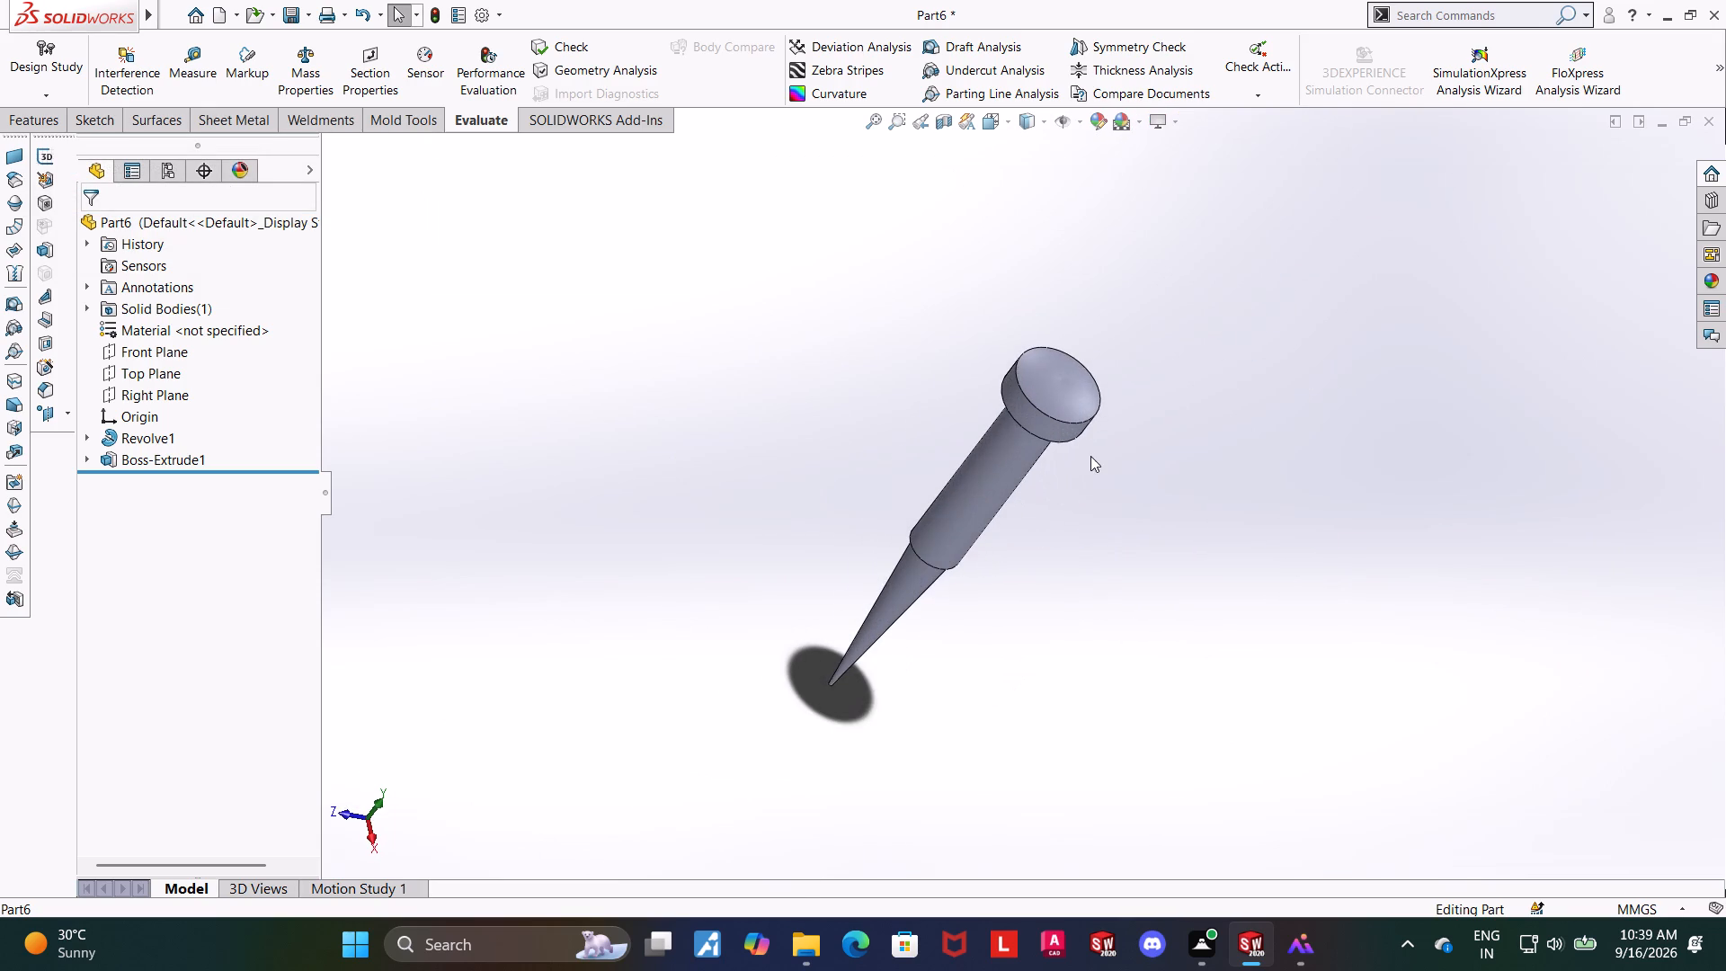
pyautogui.scroll(-1, 1083, 432)
pyautogui.moveTo(1148, 452); pyautogui.dragTo(1164, 331, button='middle')
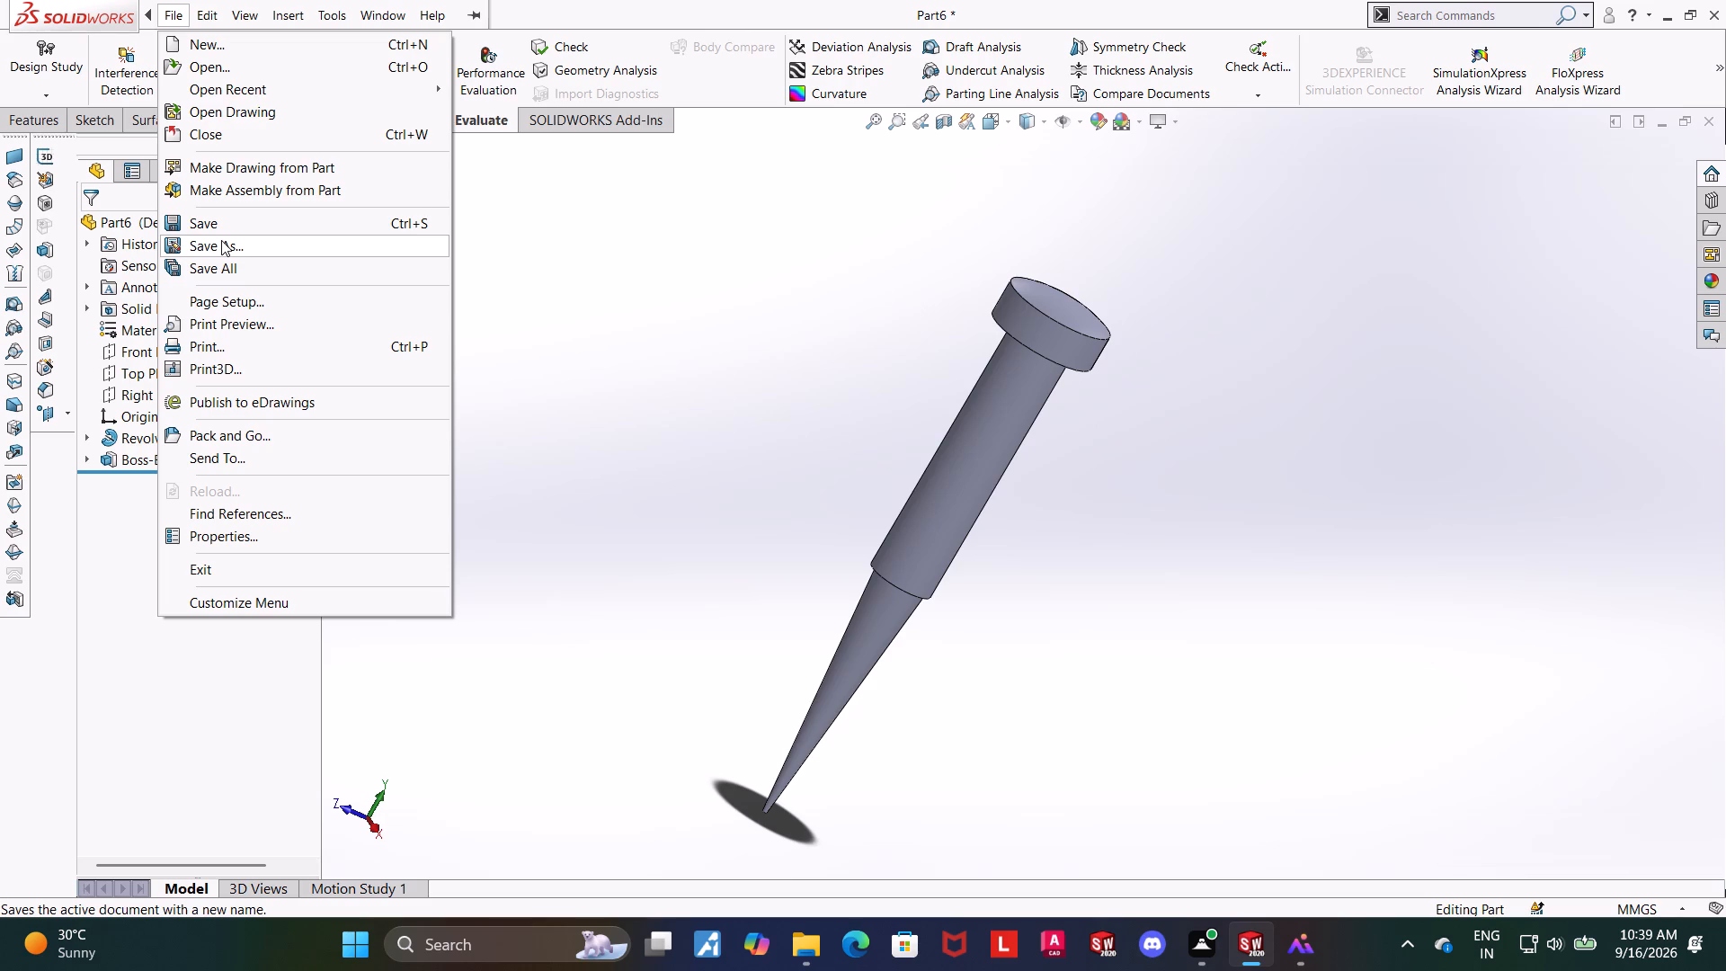
pyautogui.click(221, 240)
pyautogui.write('needle valve')
pyautogui.click(679, 749)
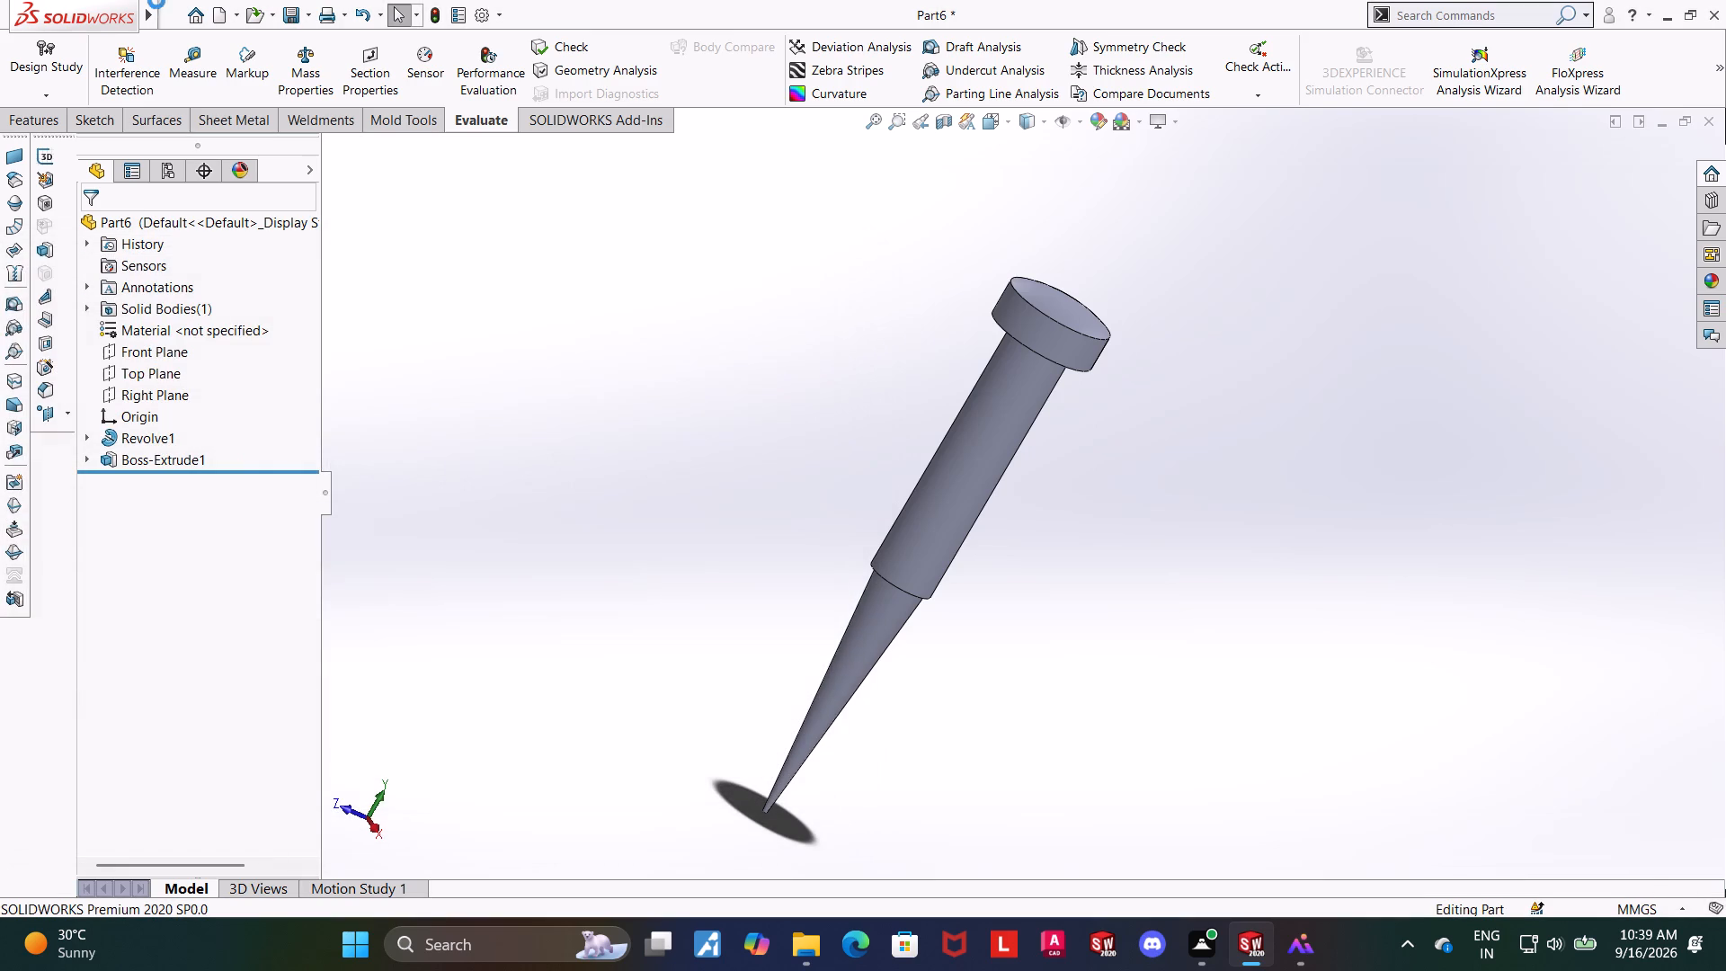
# Save a PDF copy of the part as needle valve in the Downloads folder.
pyautogui.click(218, 248)
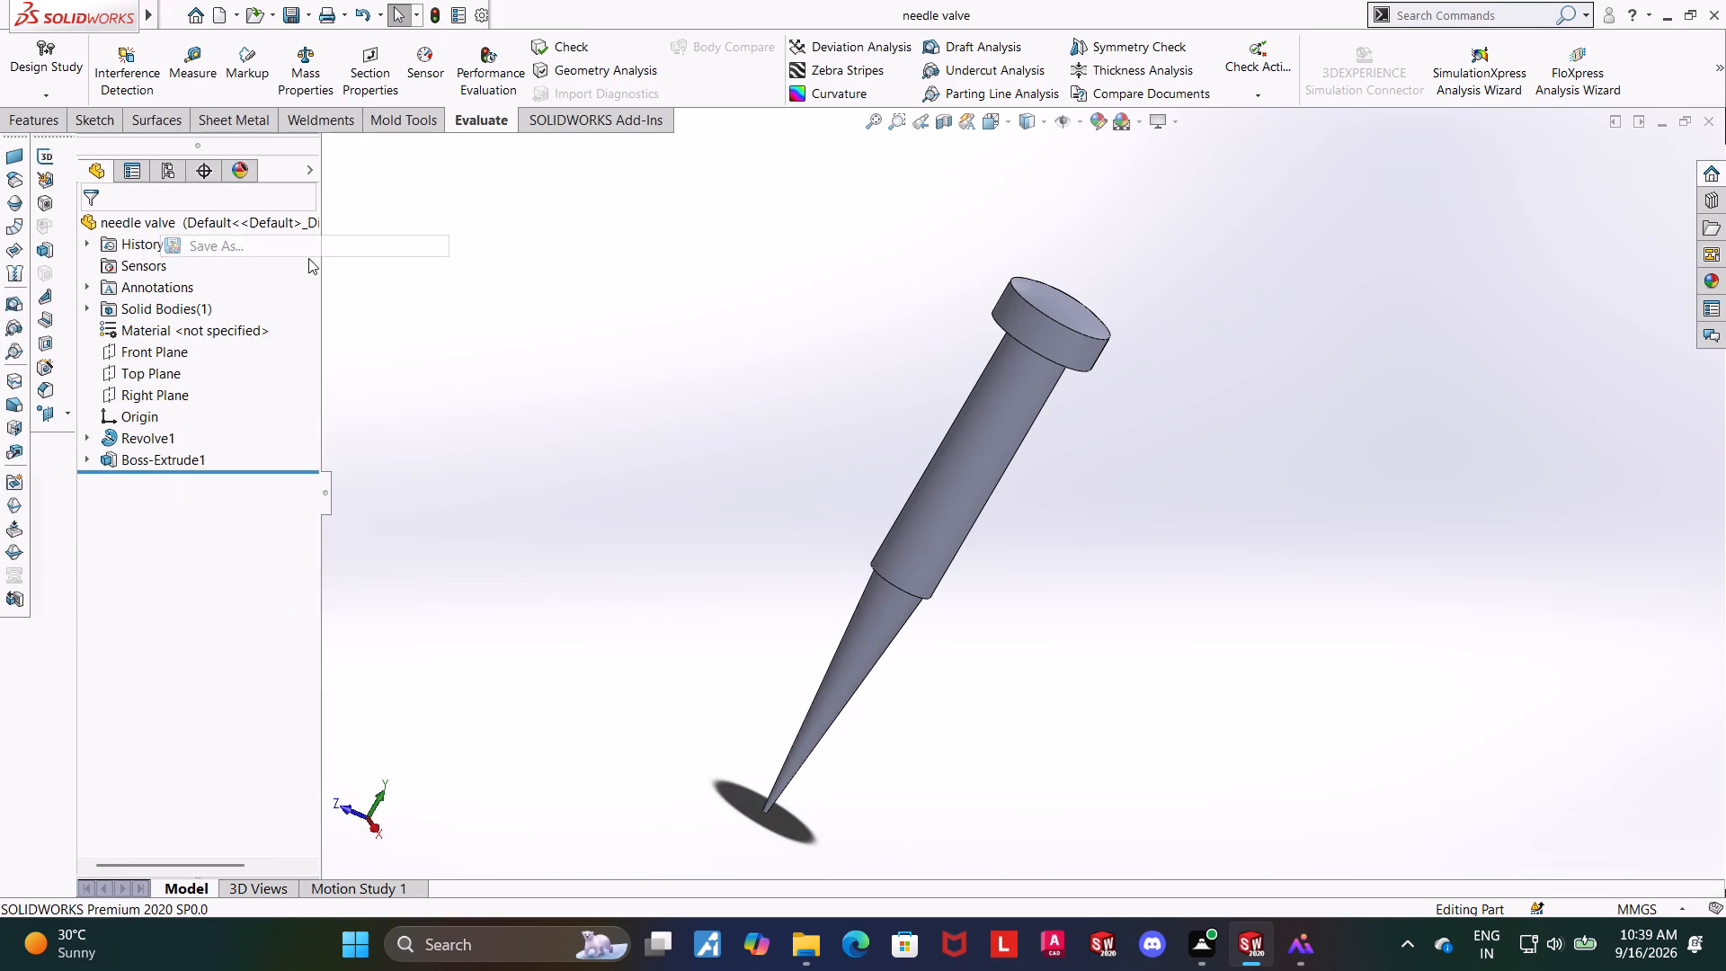
pyautogui.click(332, 592)
pyautogui.click(365, 180)
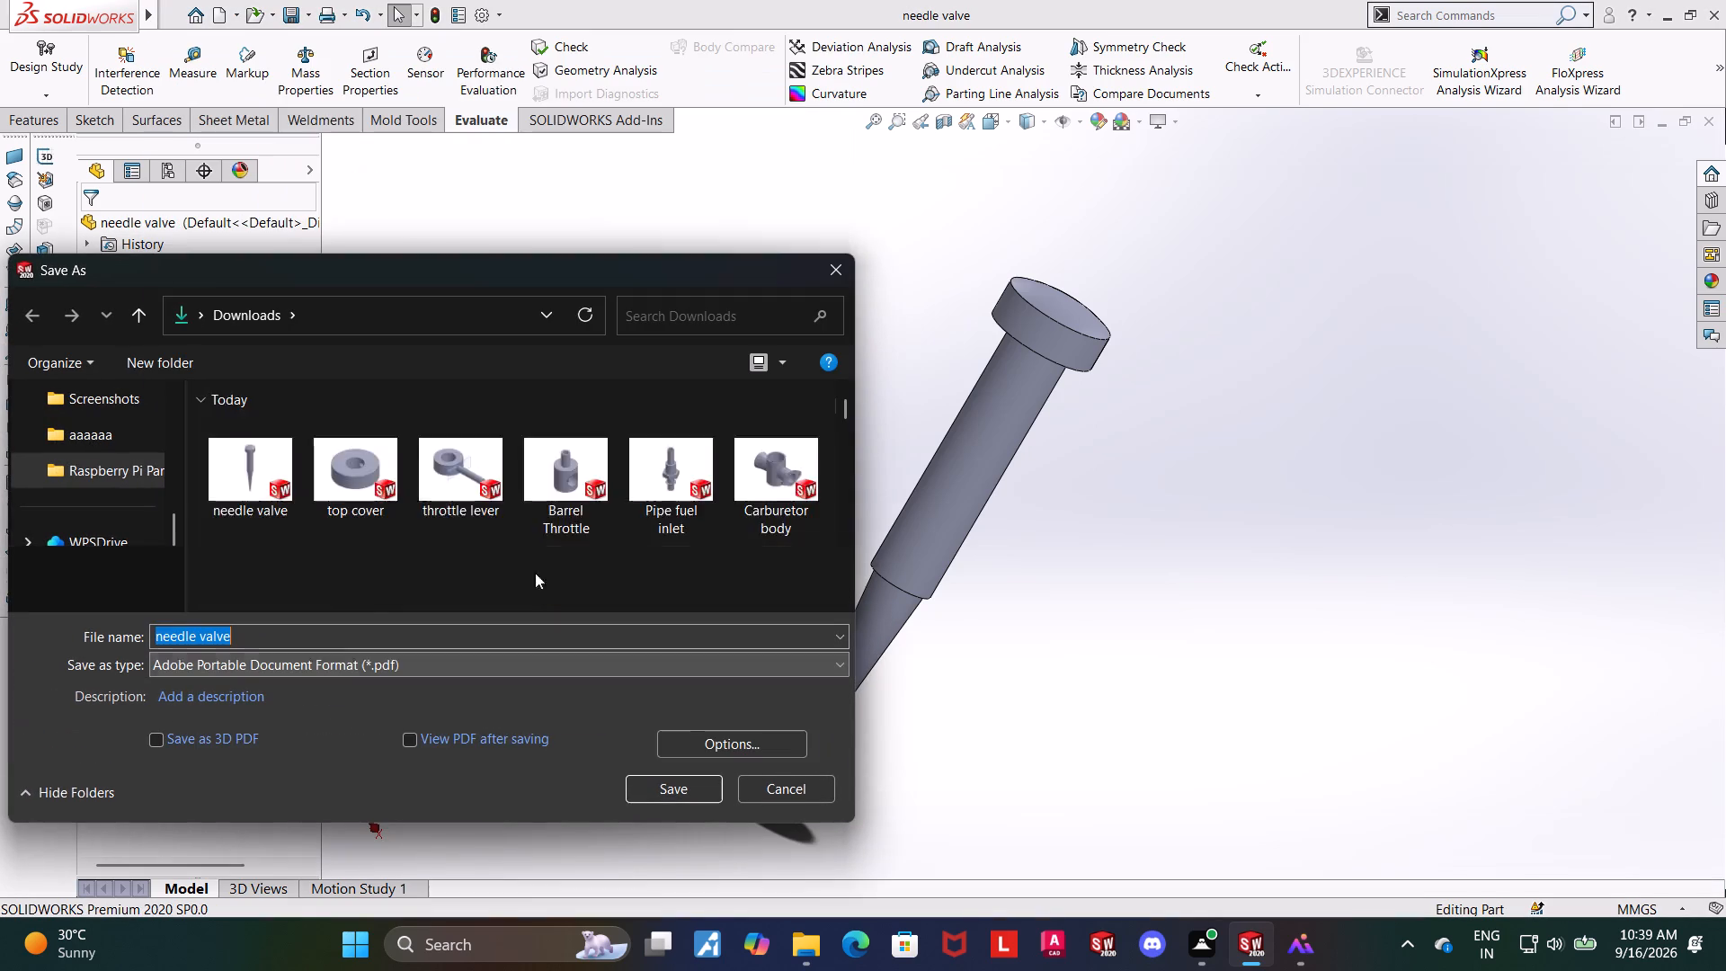
pyautogui.click(637, 790)
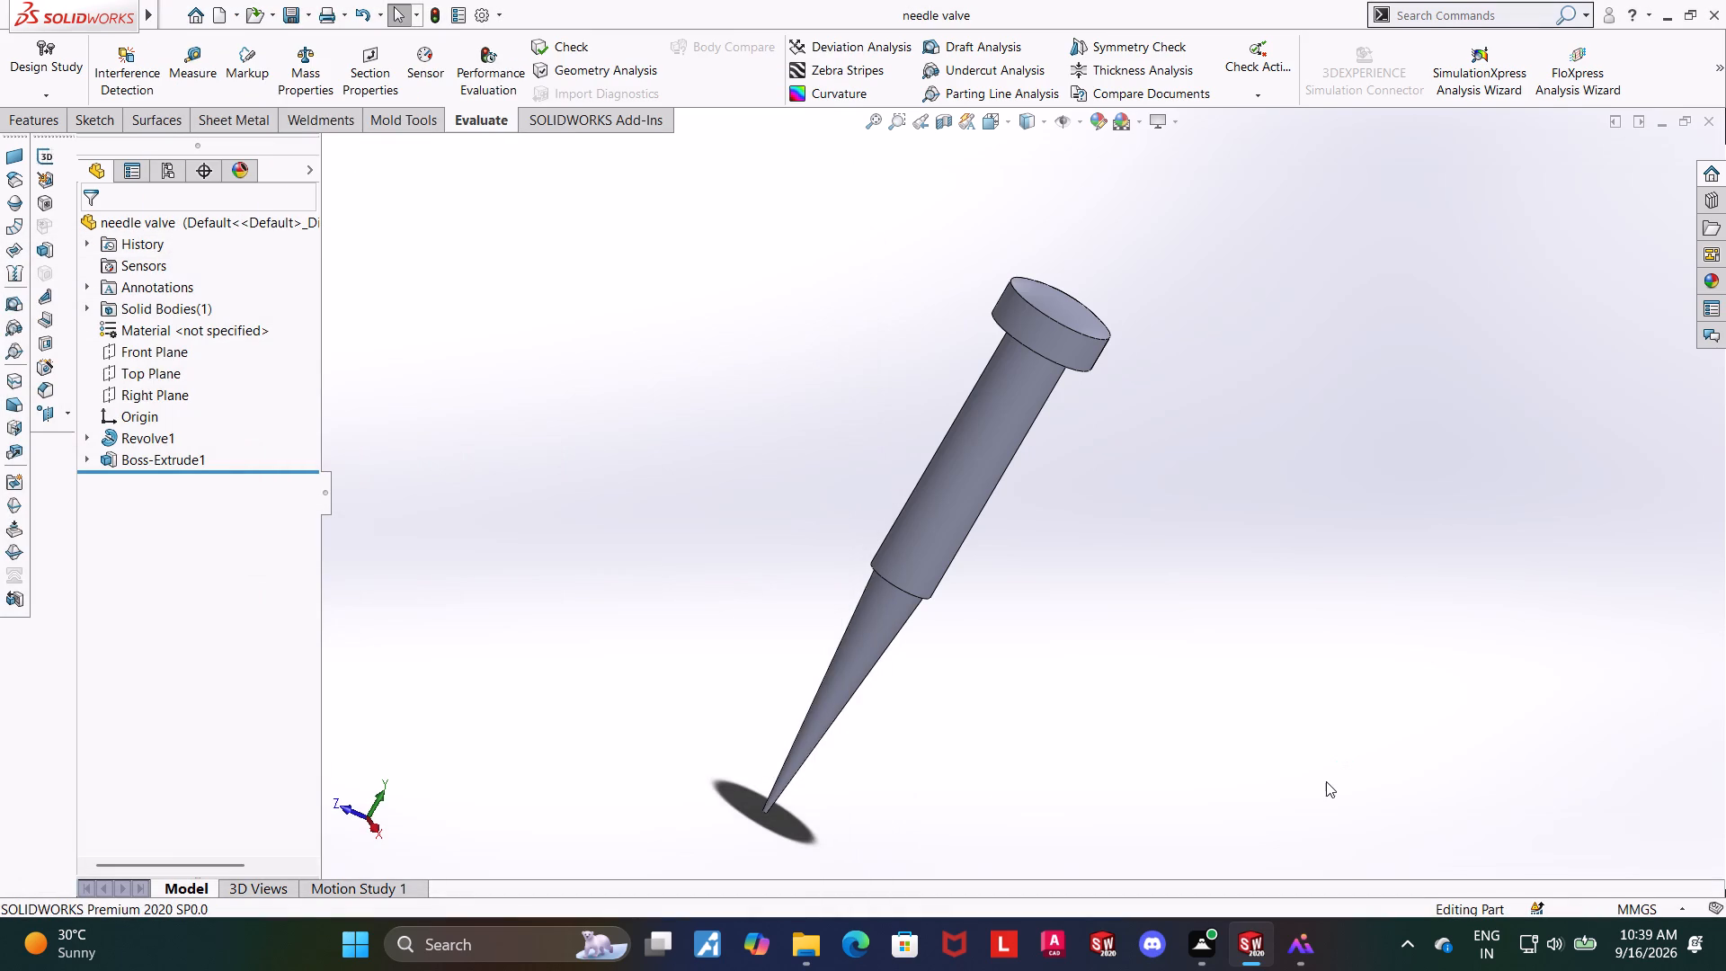
# Switch to the image viewer to check the carburetor assembly drawing and its parts list, and return to SOLIDWORKS.
pyautogui.click(1314, 964)
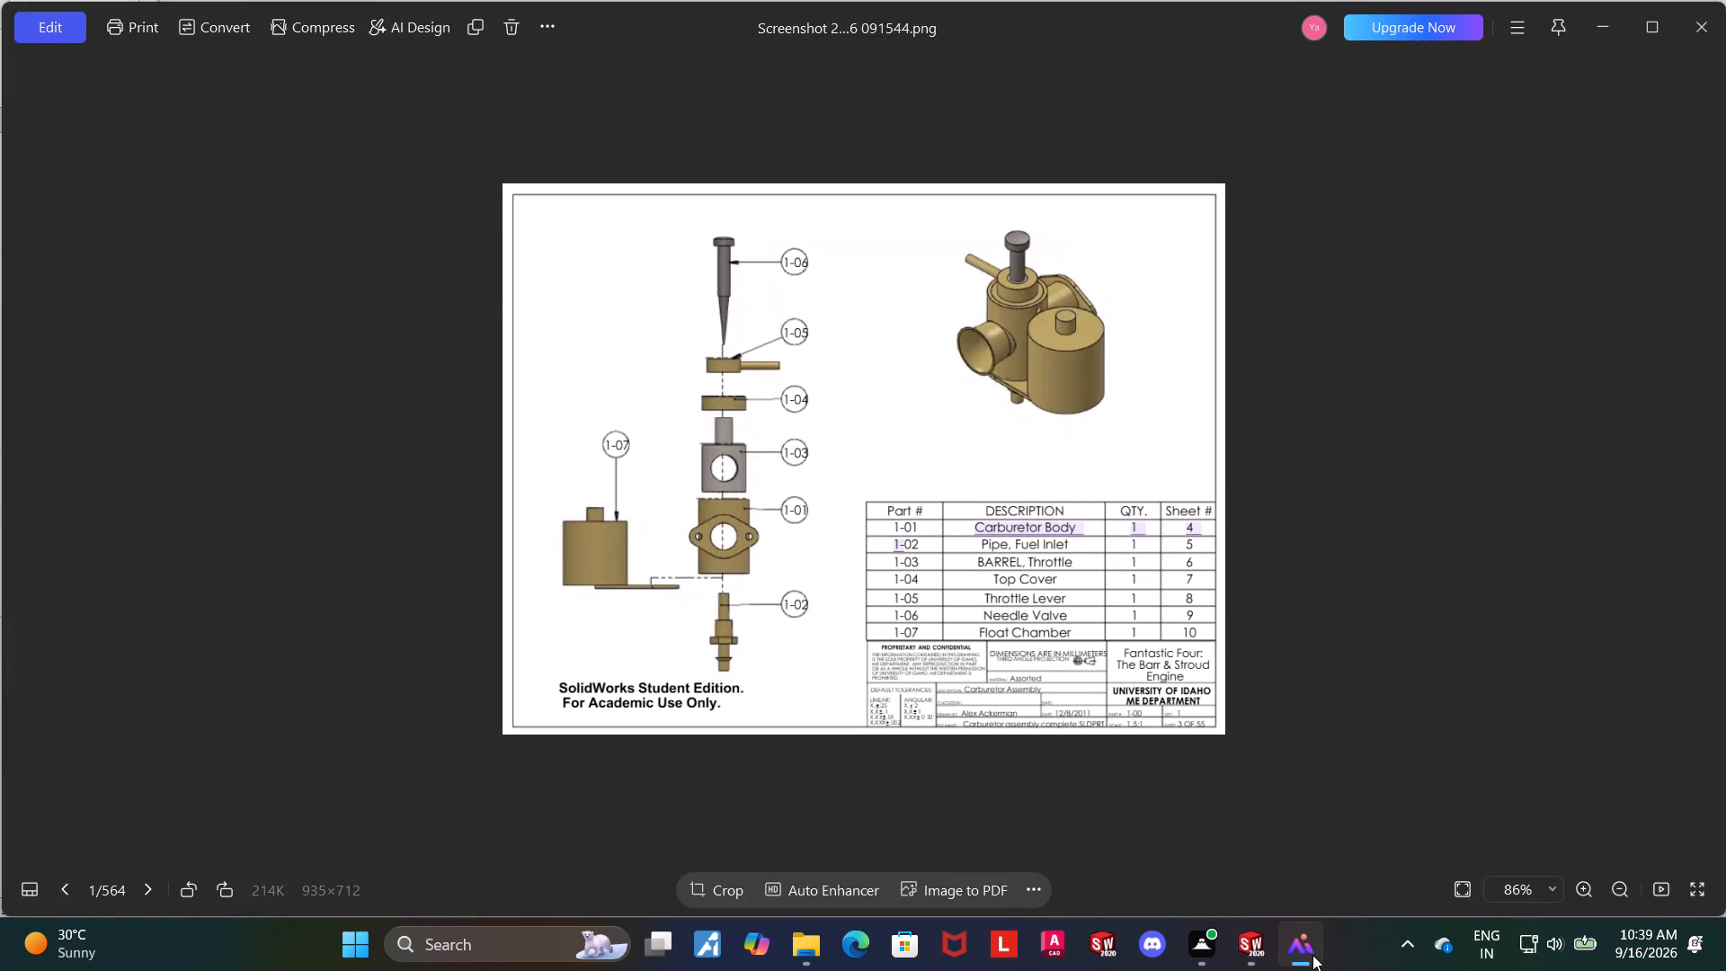
pyautogui.click(1312, 955)
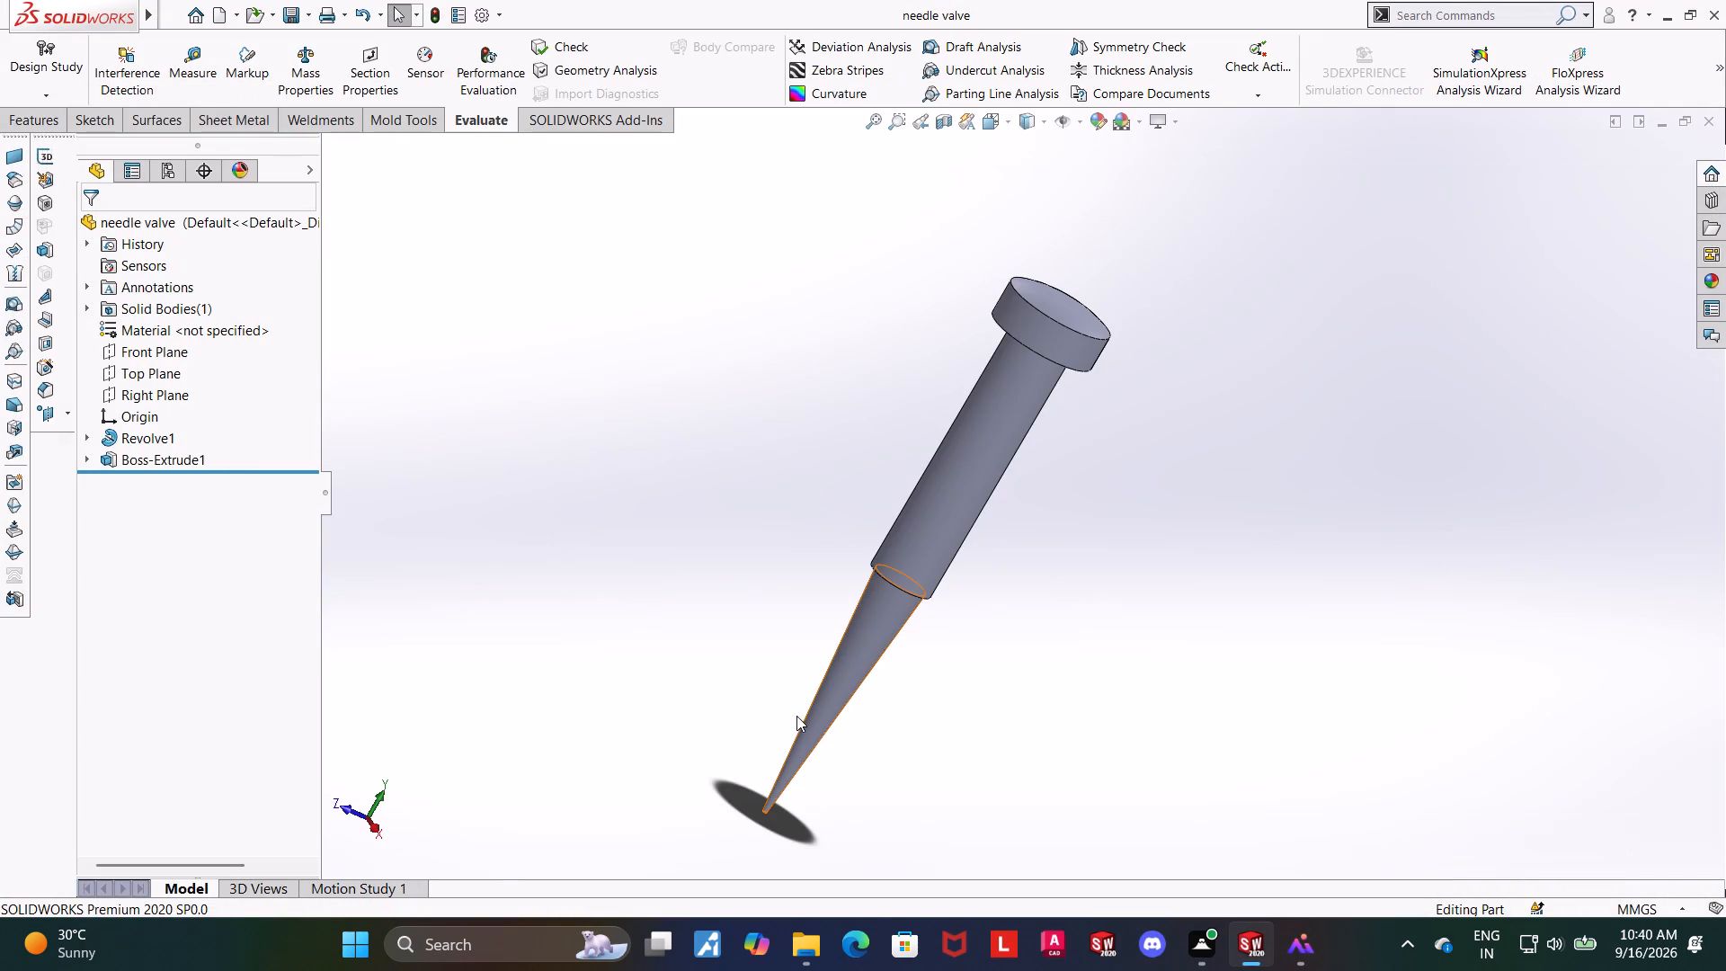
# Create a new part document and start a sketch on the Top Plane.
pyautogui.click(11, 120)
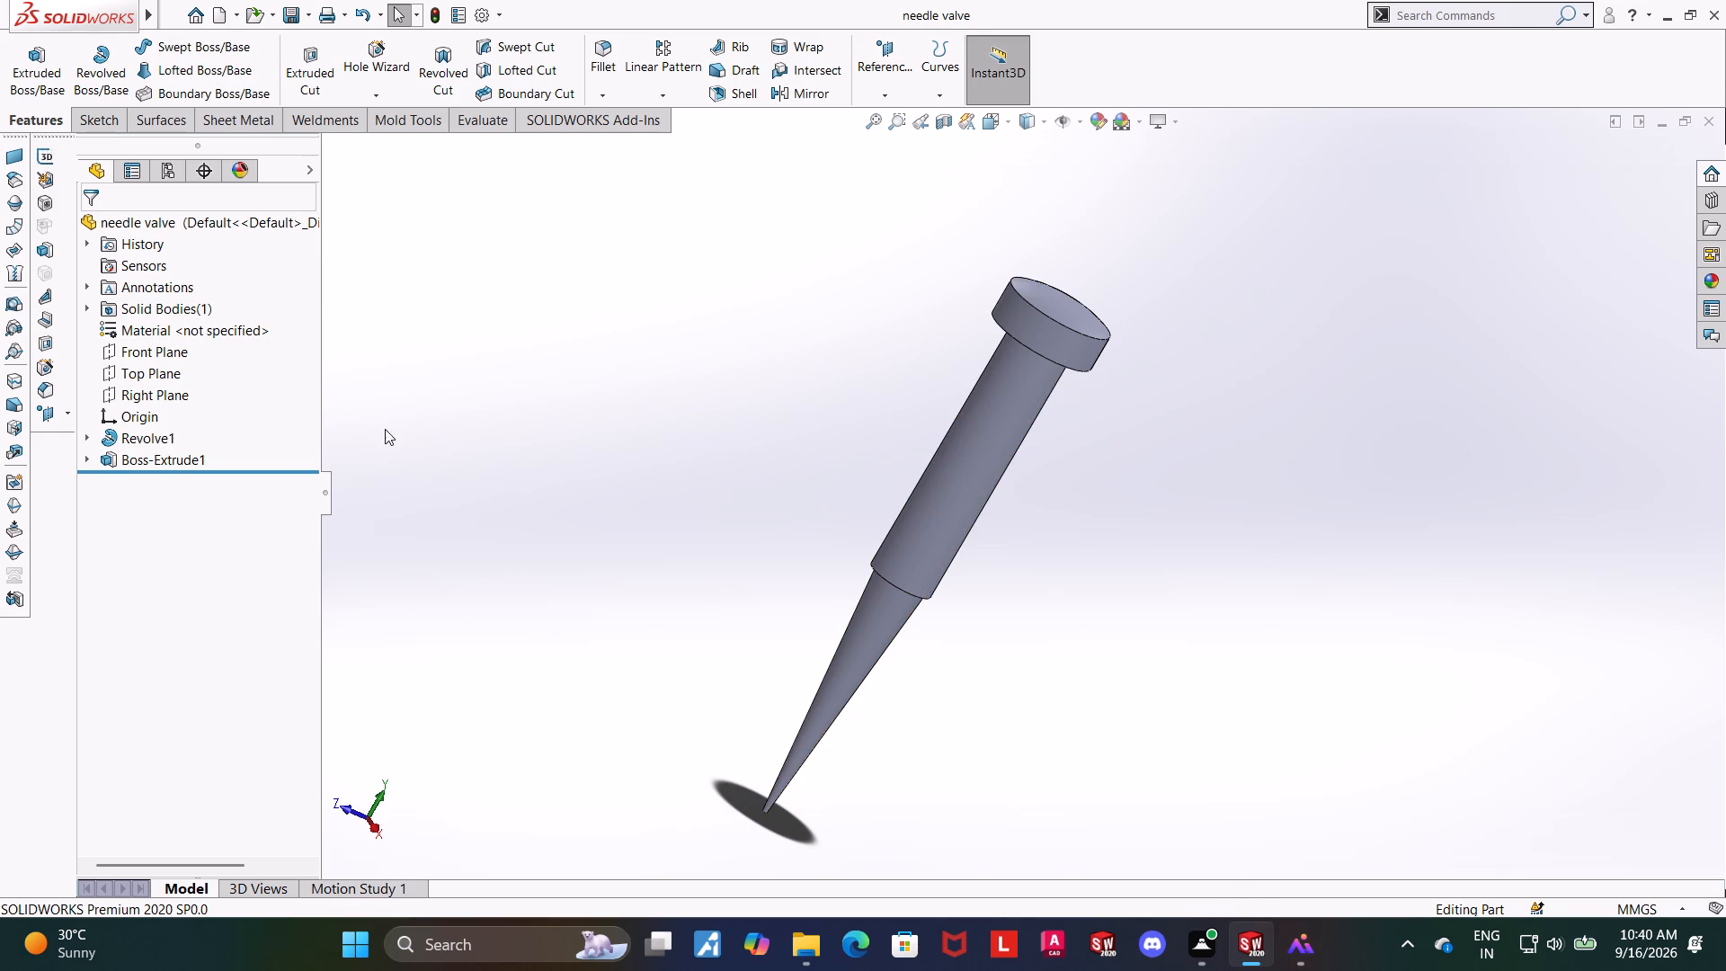
pyautogui.click(182, 43)
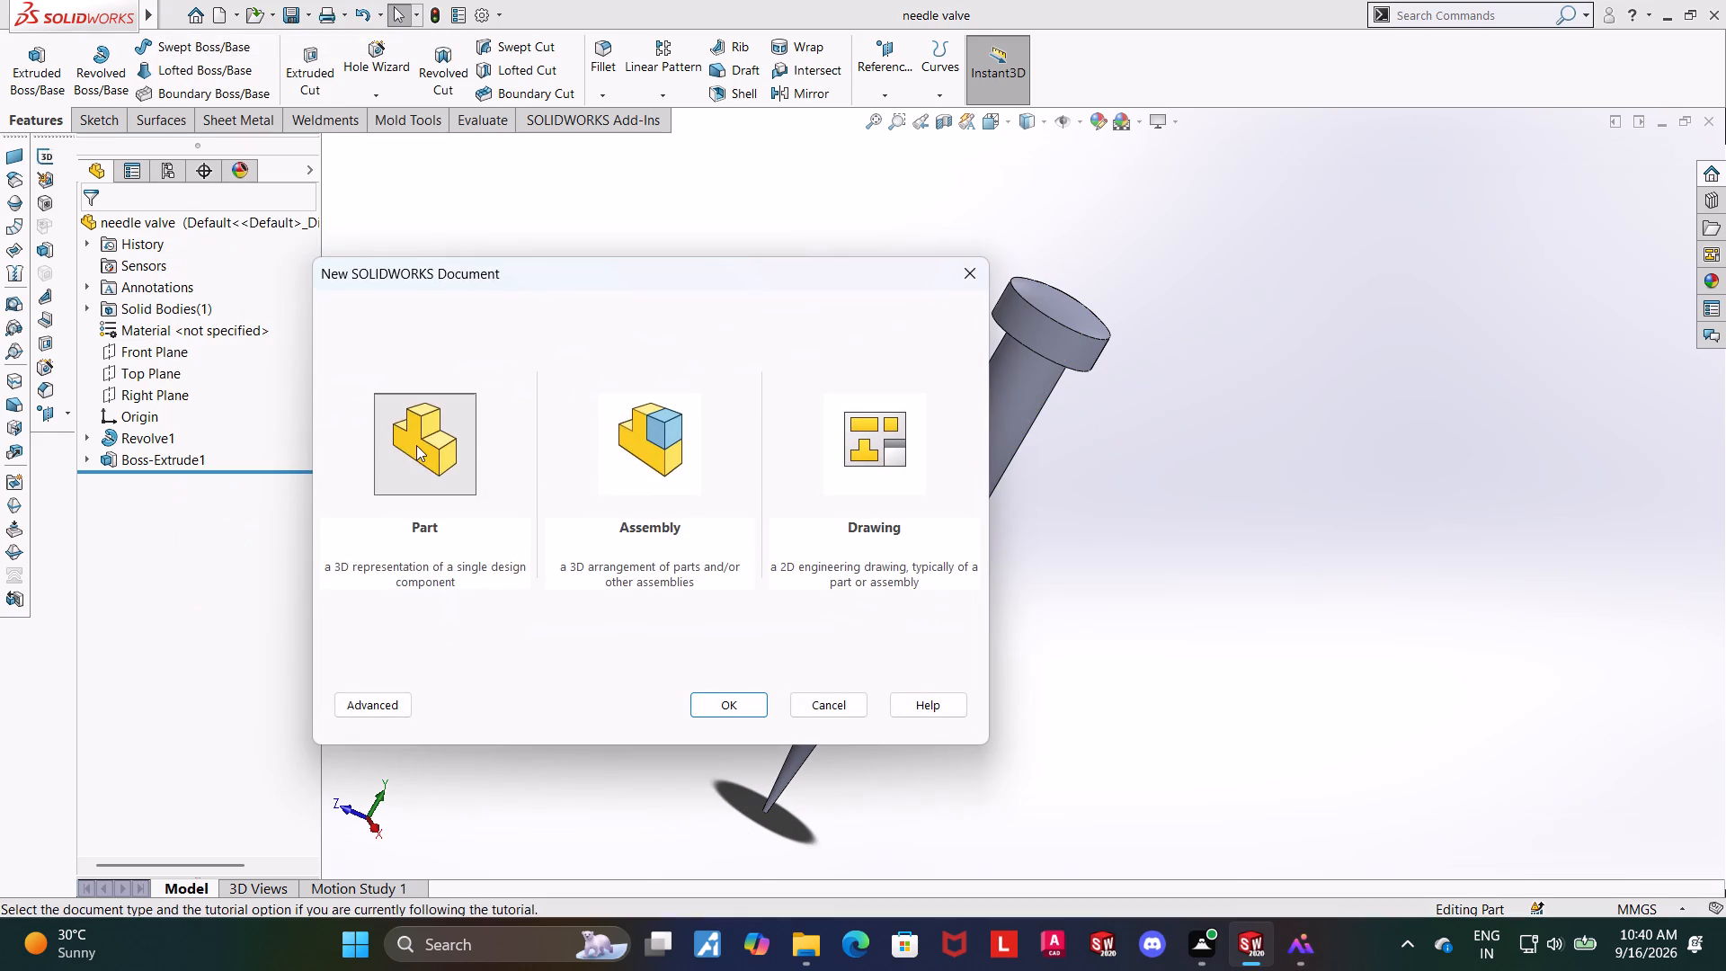
pyautogui.doubleClick(416, 445)
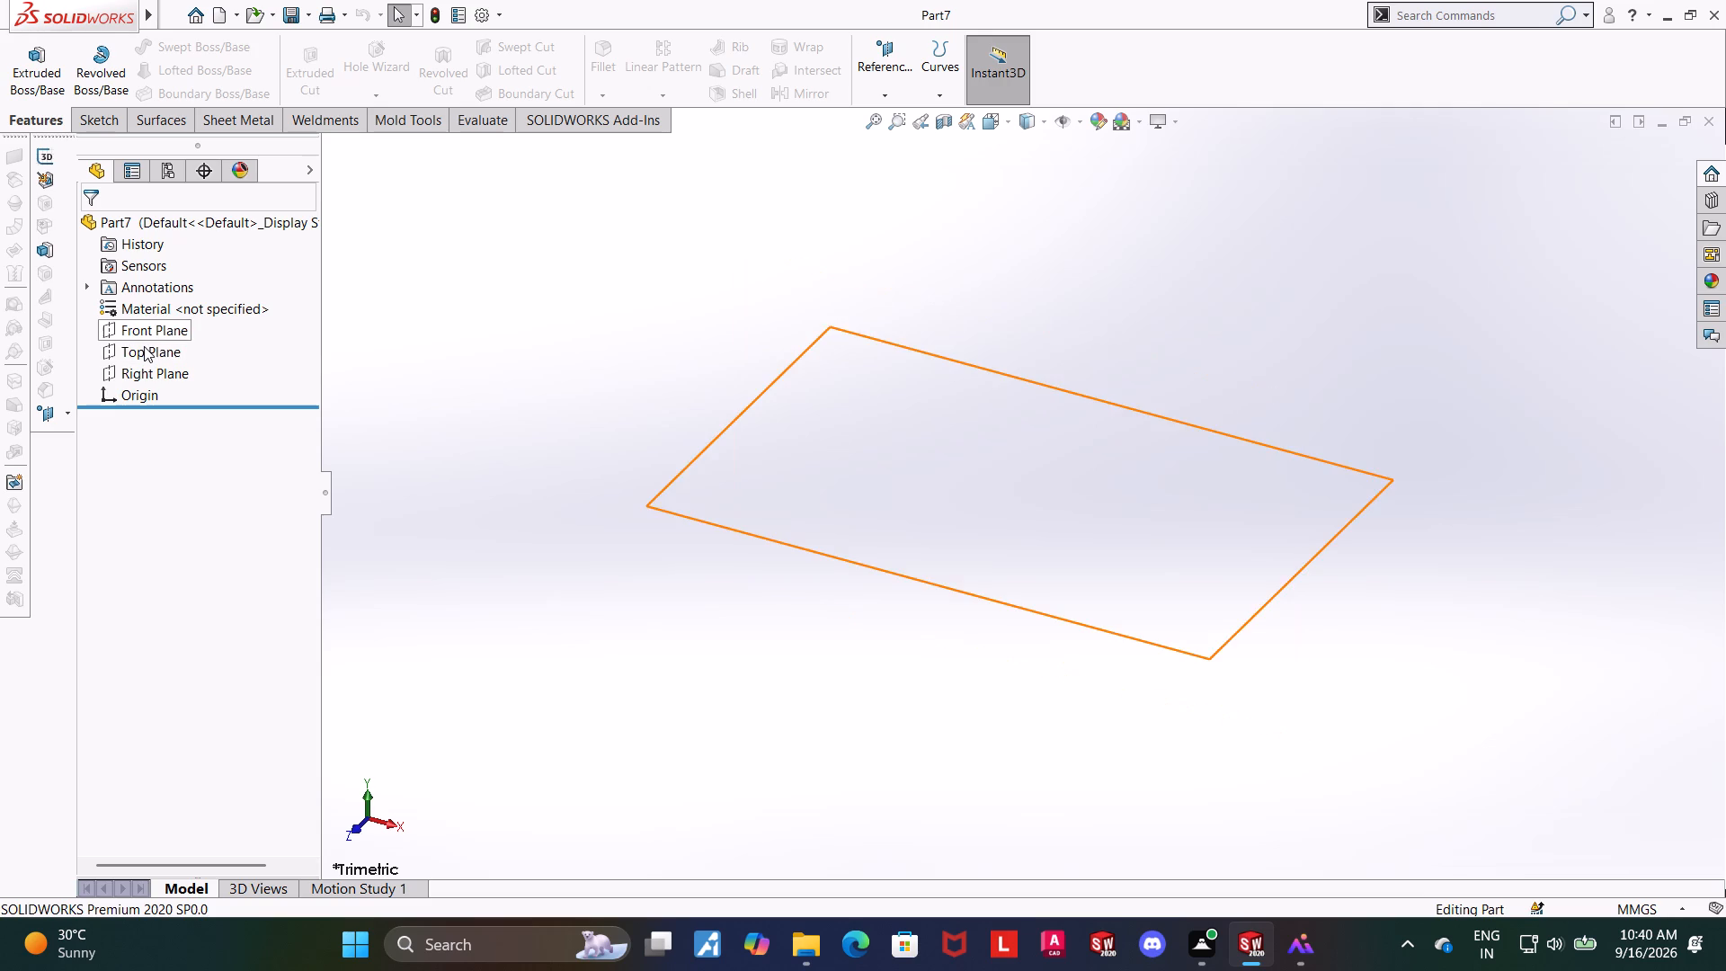
pyautogui.click(144, 346)
pyautogui.click(165, 316)
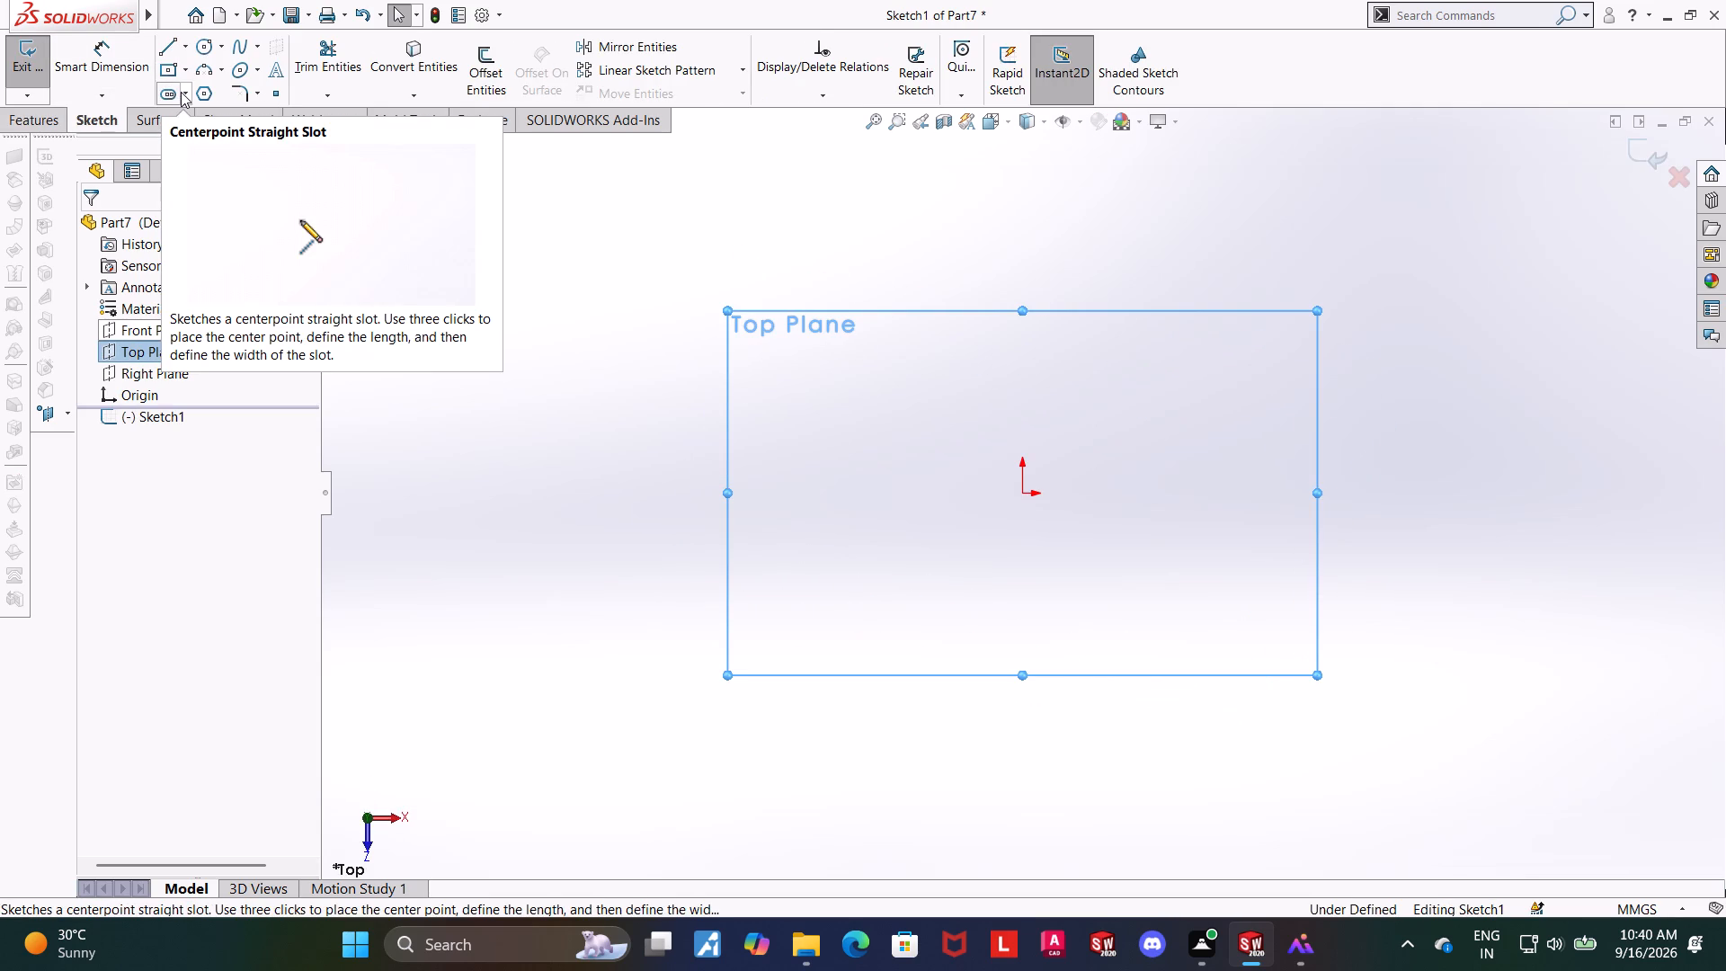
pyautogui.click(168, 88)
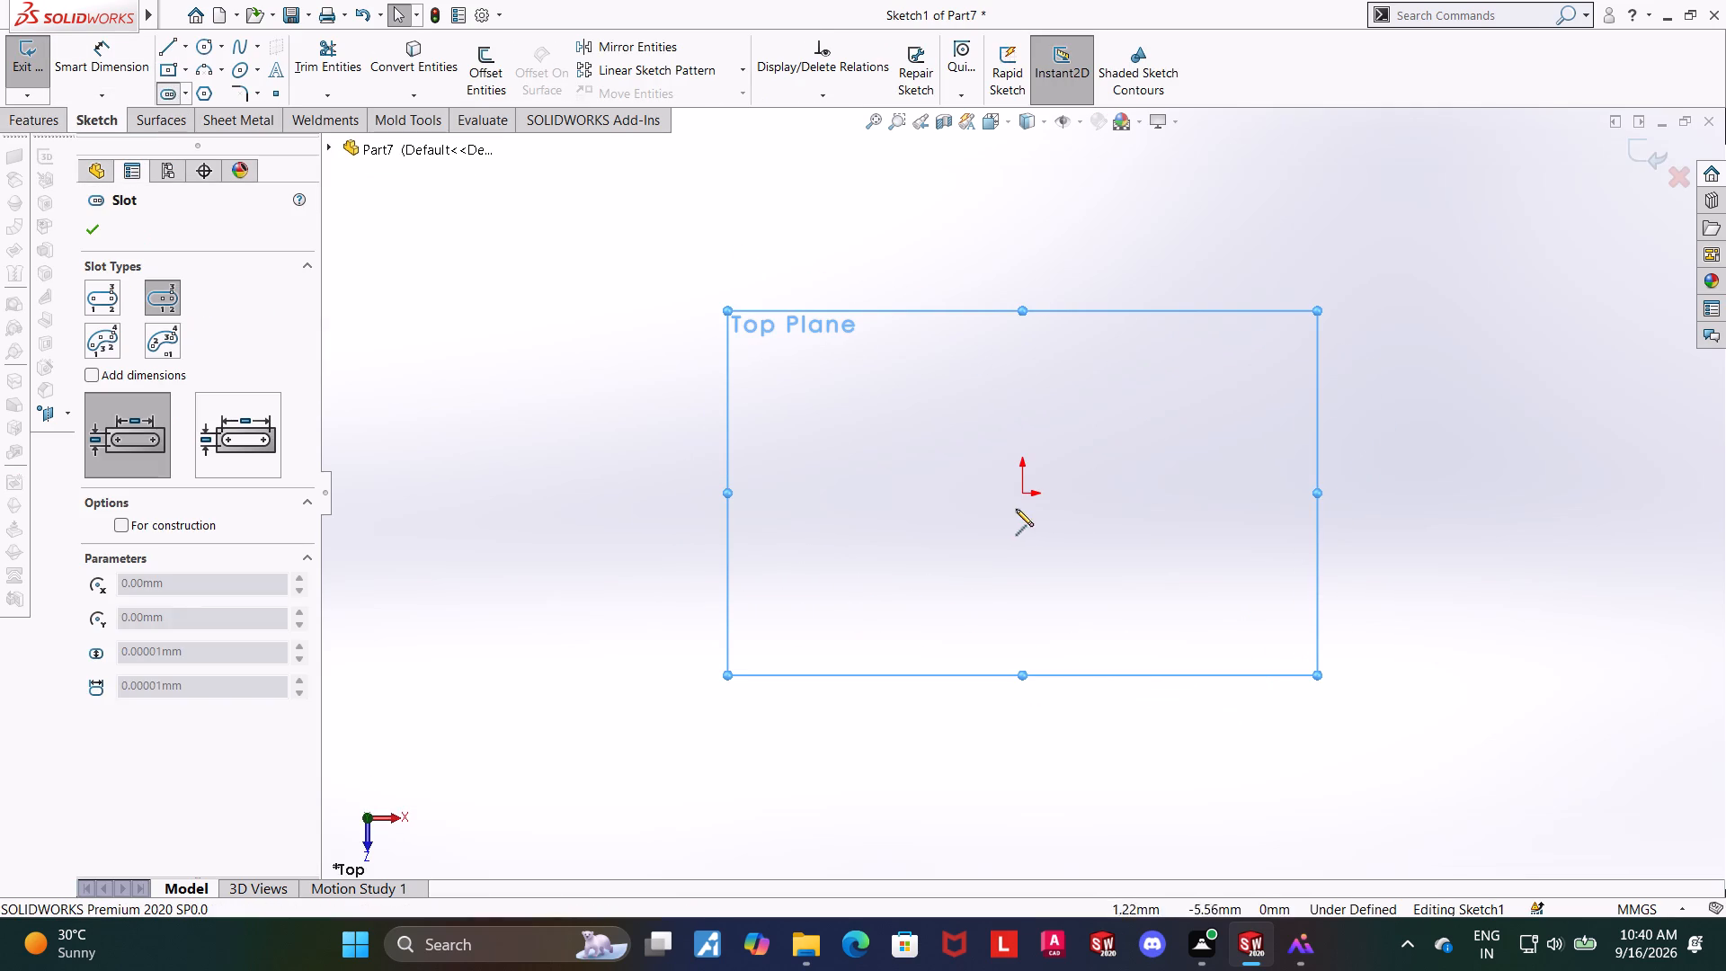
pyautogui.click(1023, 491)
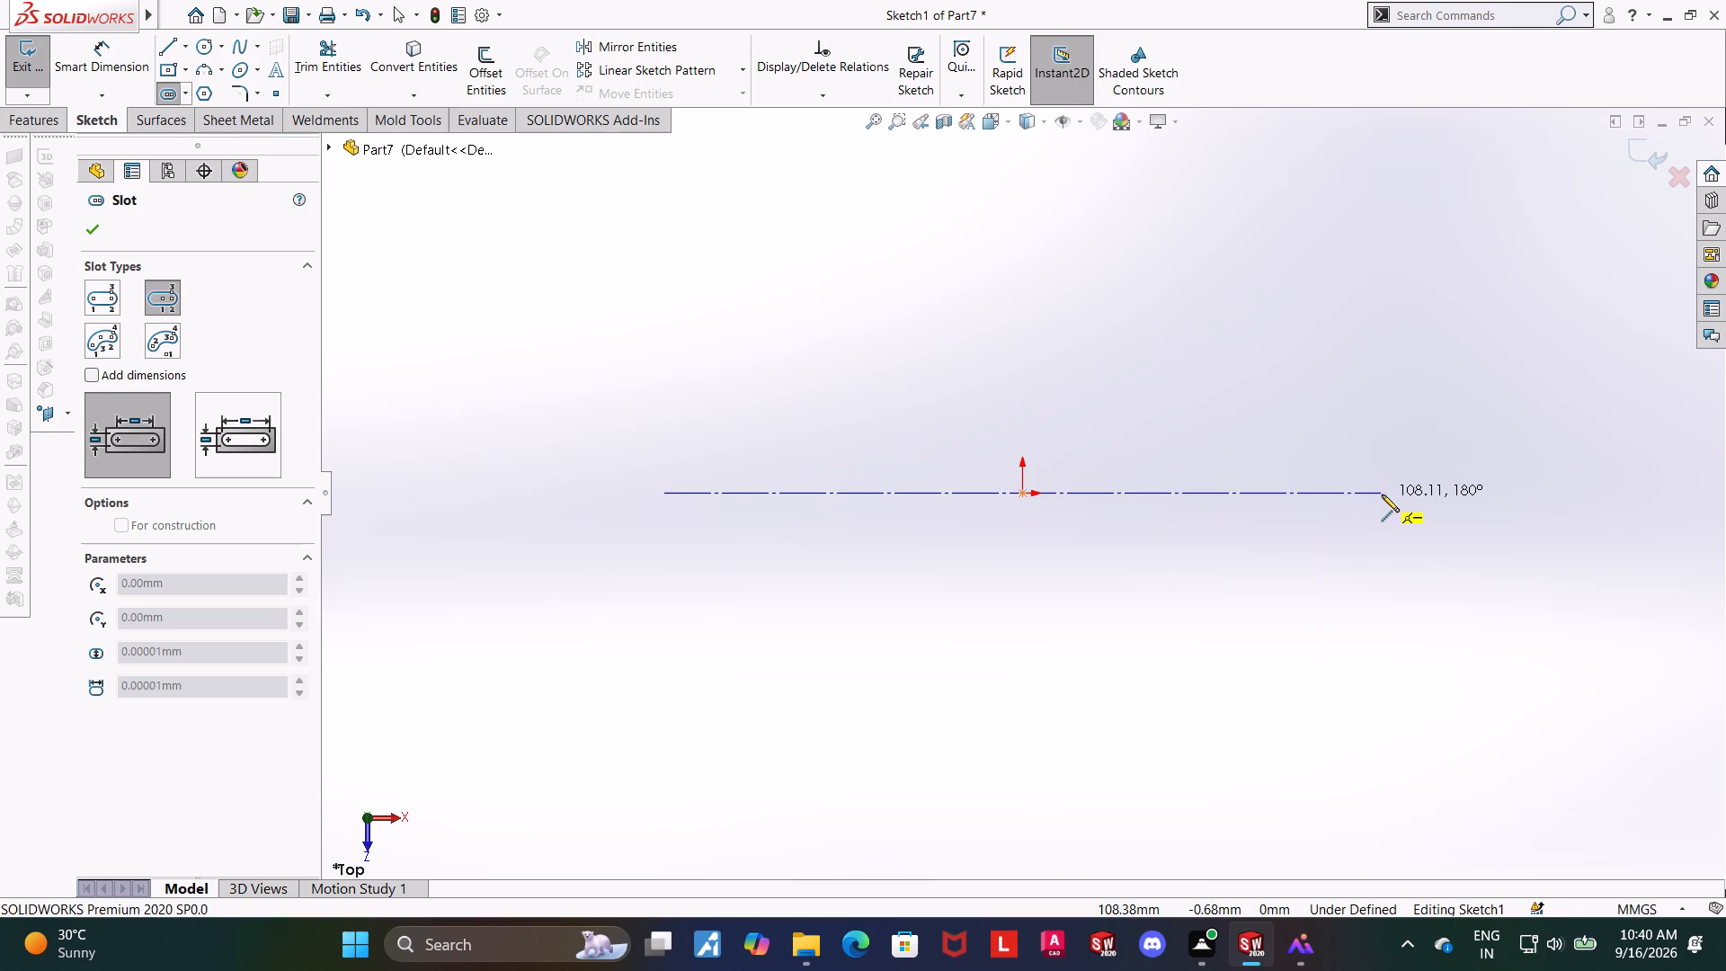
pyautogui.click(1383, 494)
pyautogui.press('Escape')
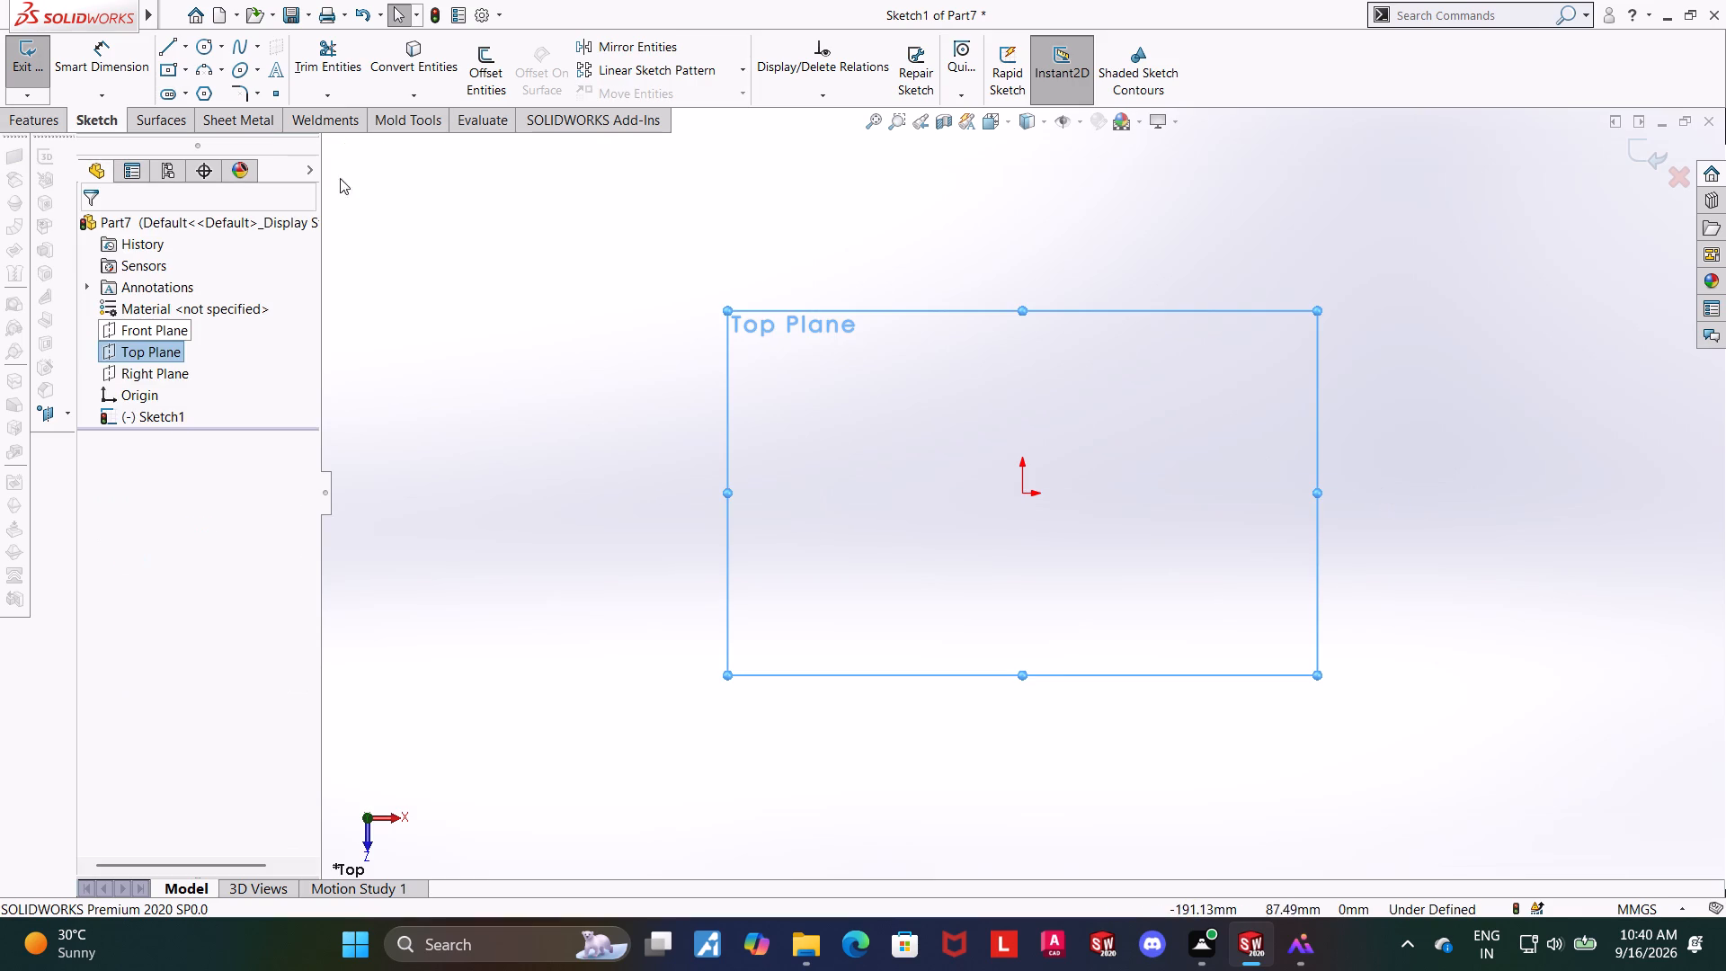
# Sketch a horizontal centerpoint straight slot centred on the origin, about 188.6 mm between arc centres and 48.6 mm wide.
pyautogui.click(172, 95)
pyautogui.click(1023, 496)
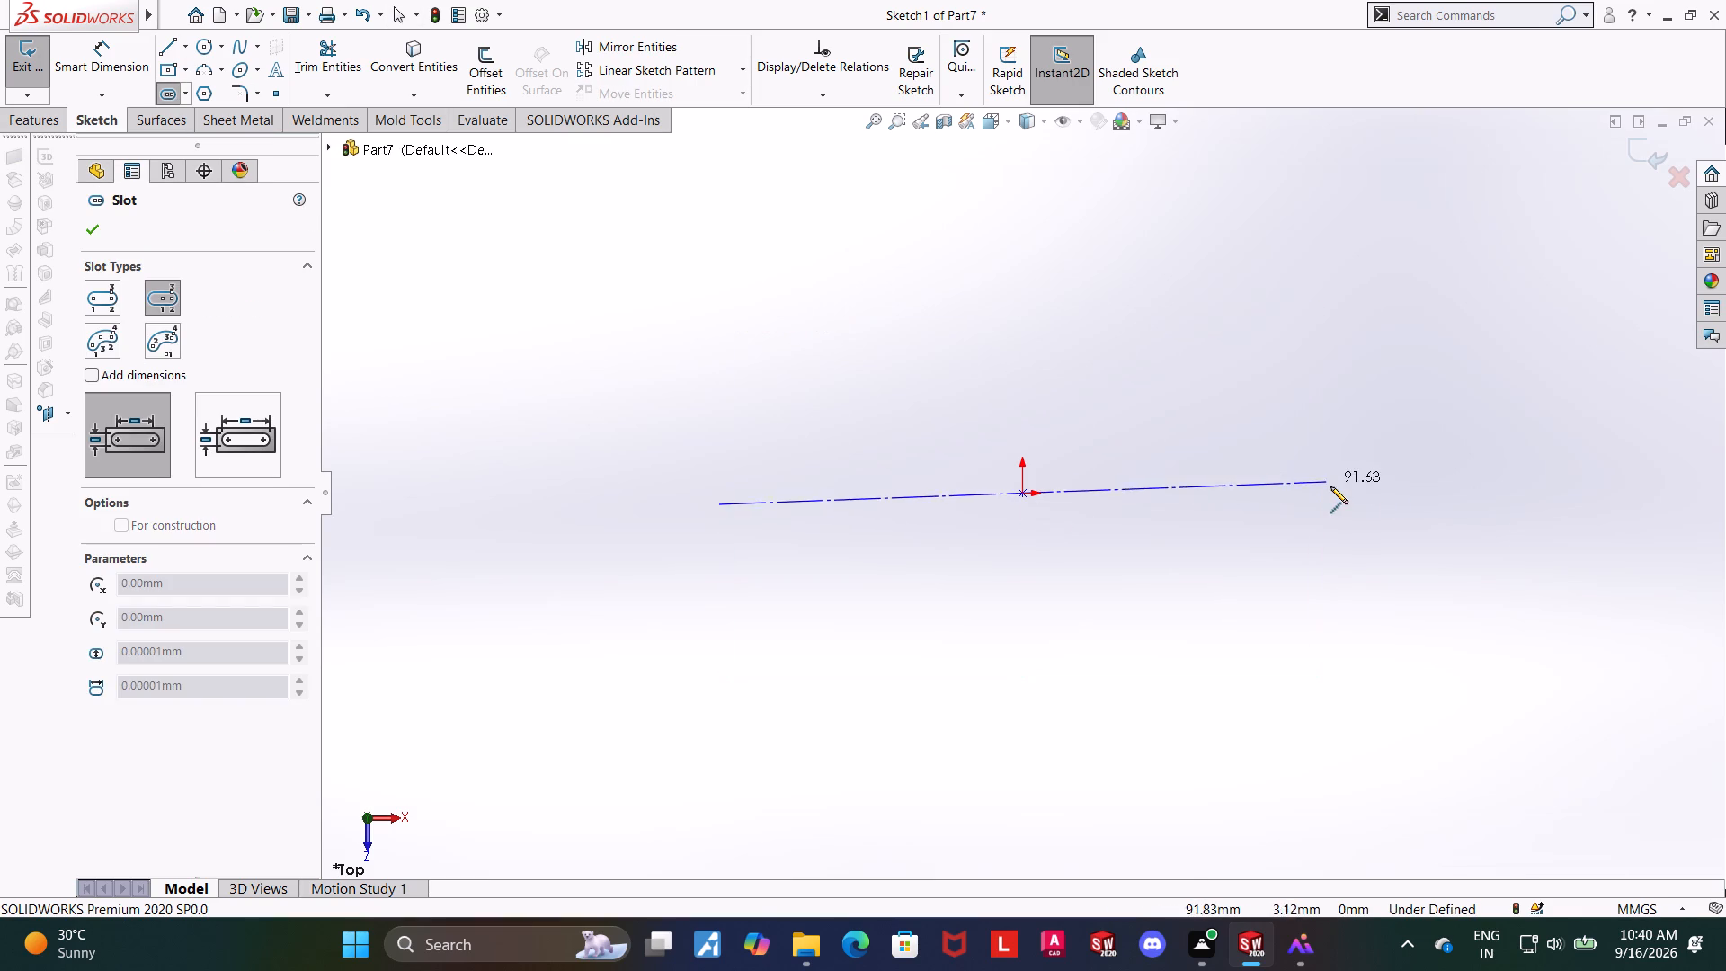
pyautogui.click(1335, 490)
pyautogui.click(1339, 413)
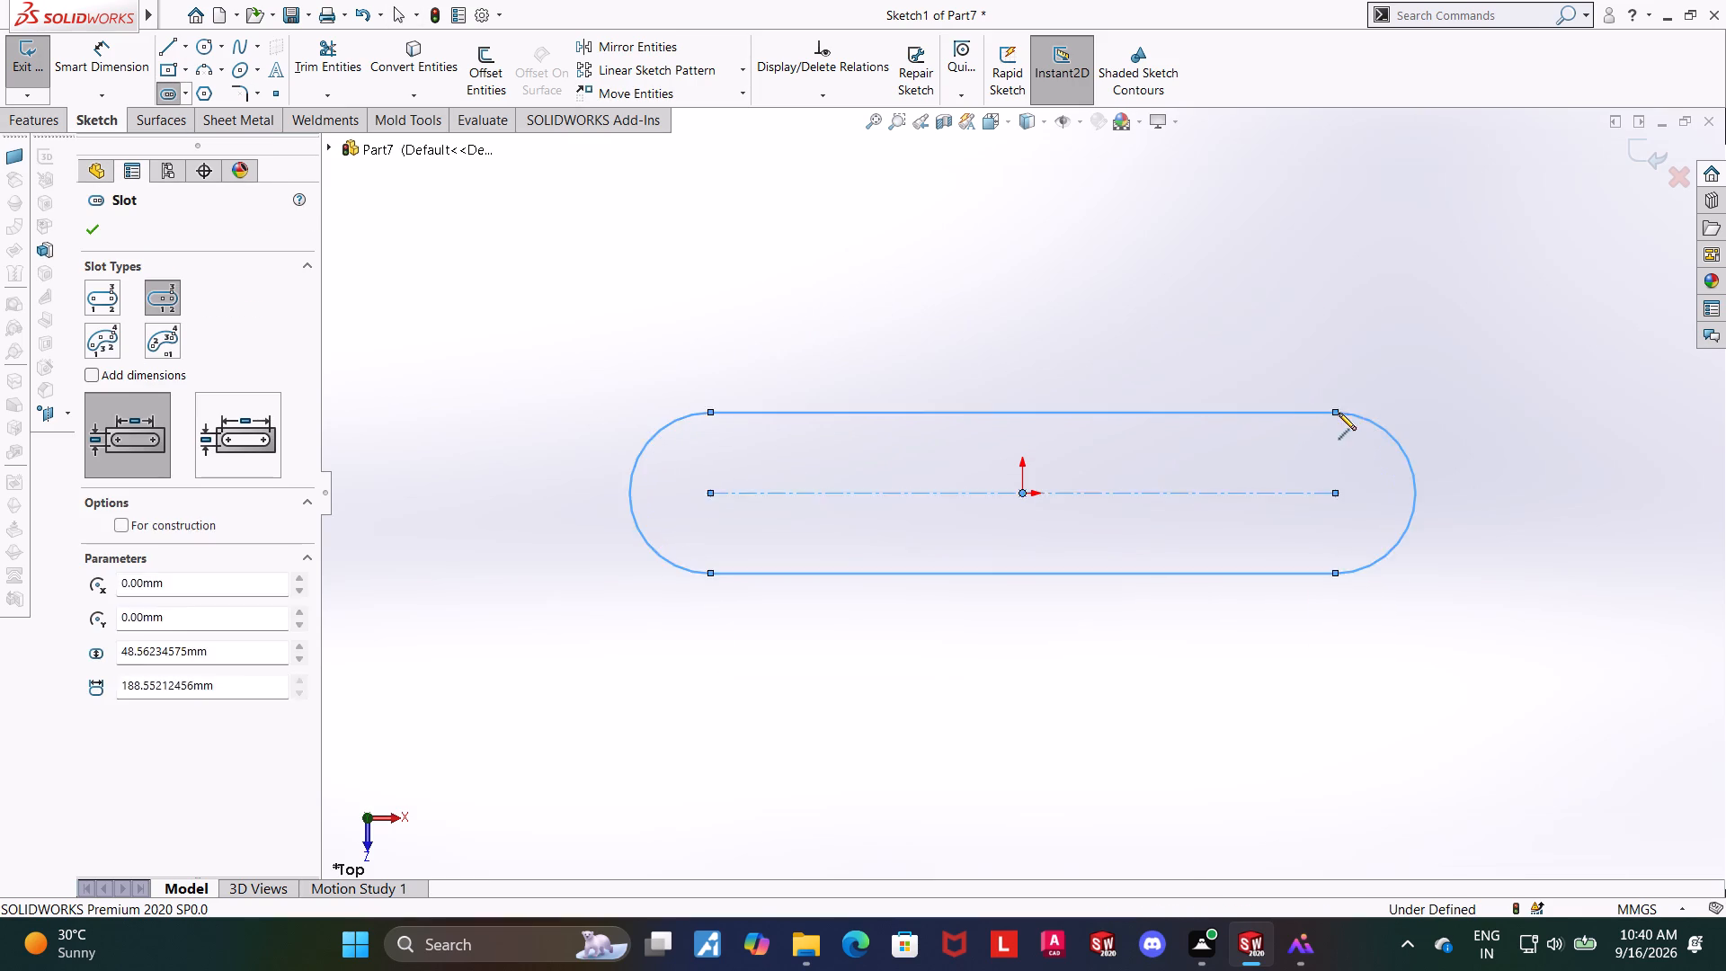
pyautogui.press('Escape')
pyautogui.press('Escape')
pyautogui.press('Escape')
# Dimension the radius of the slot's end arc on the positive X side as 8 mm.
pyautogui.click(114, 70)
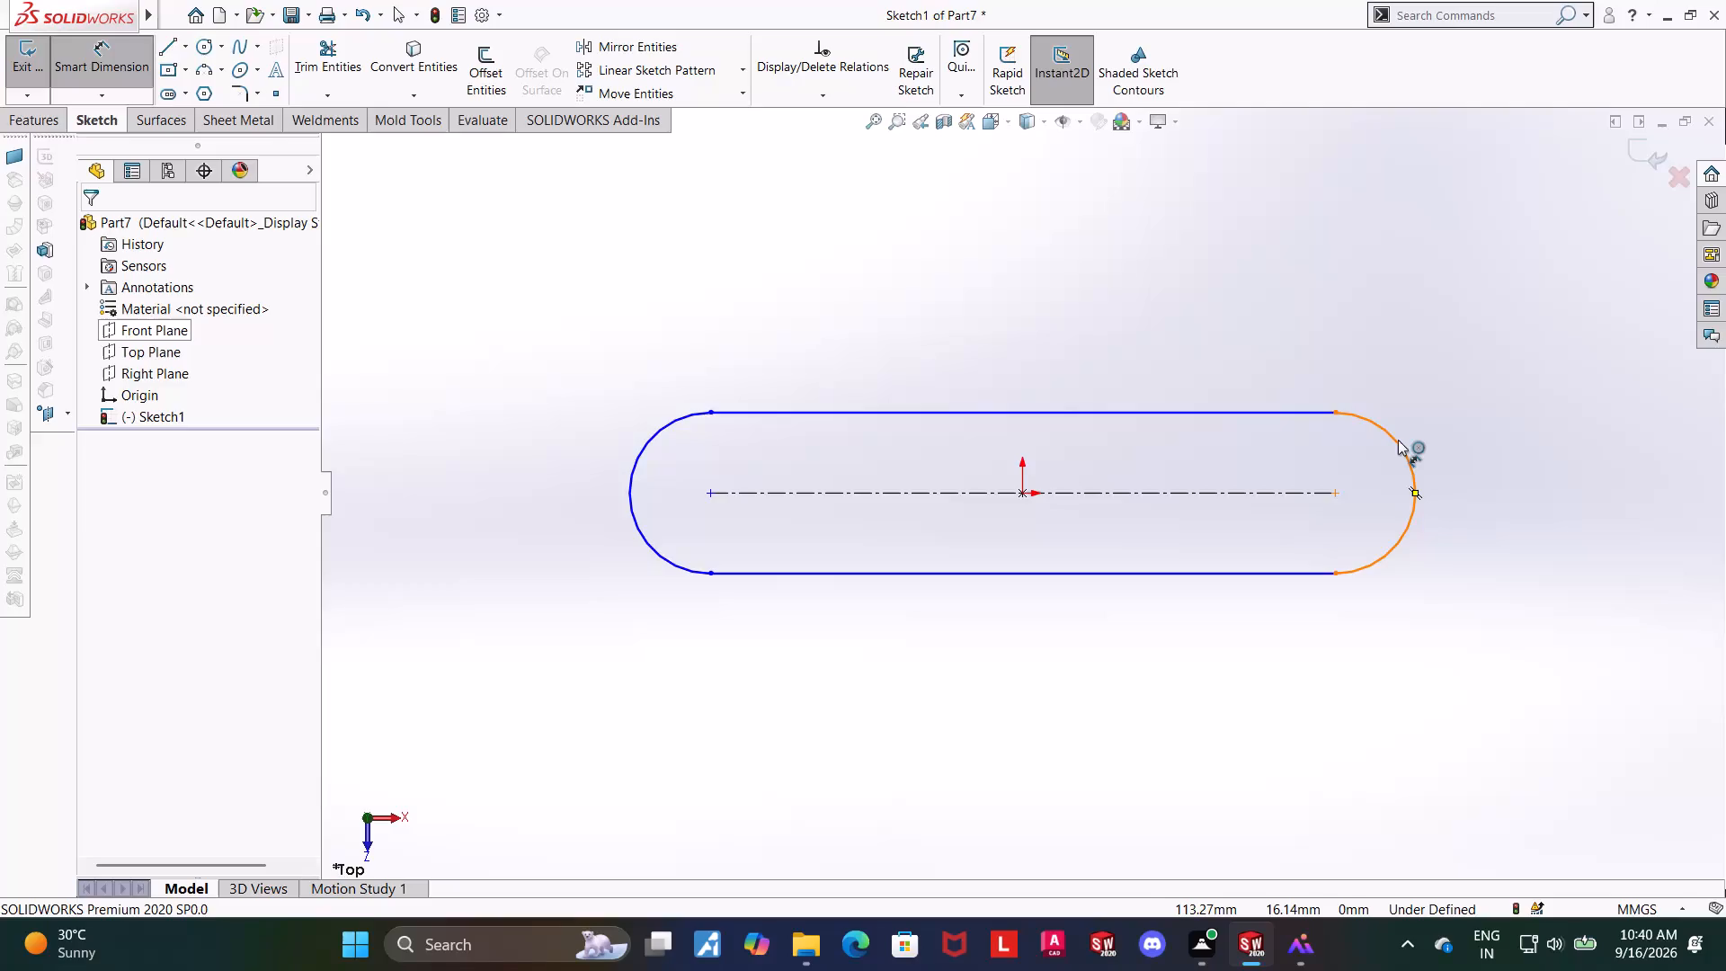
pyautogui.click(1398, 440)
pyautogui.doubleClick(1420, 398)
pyautogui.press('8')
pyautogui.press('Return')
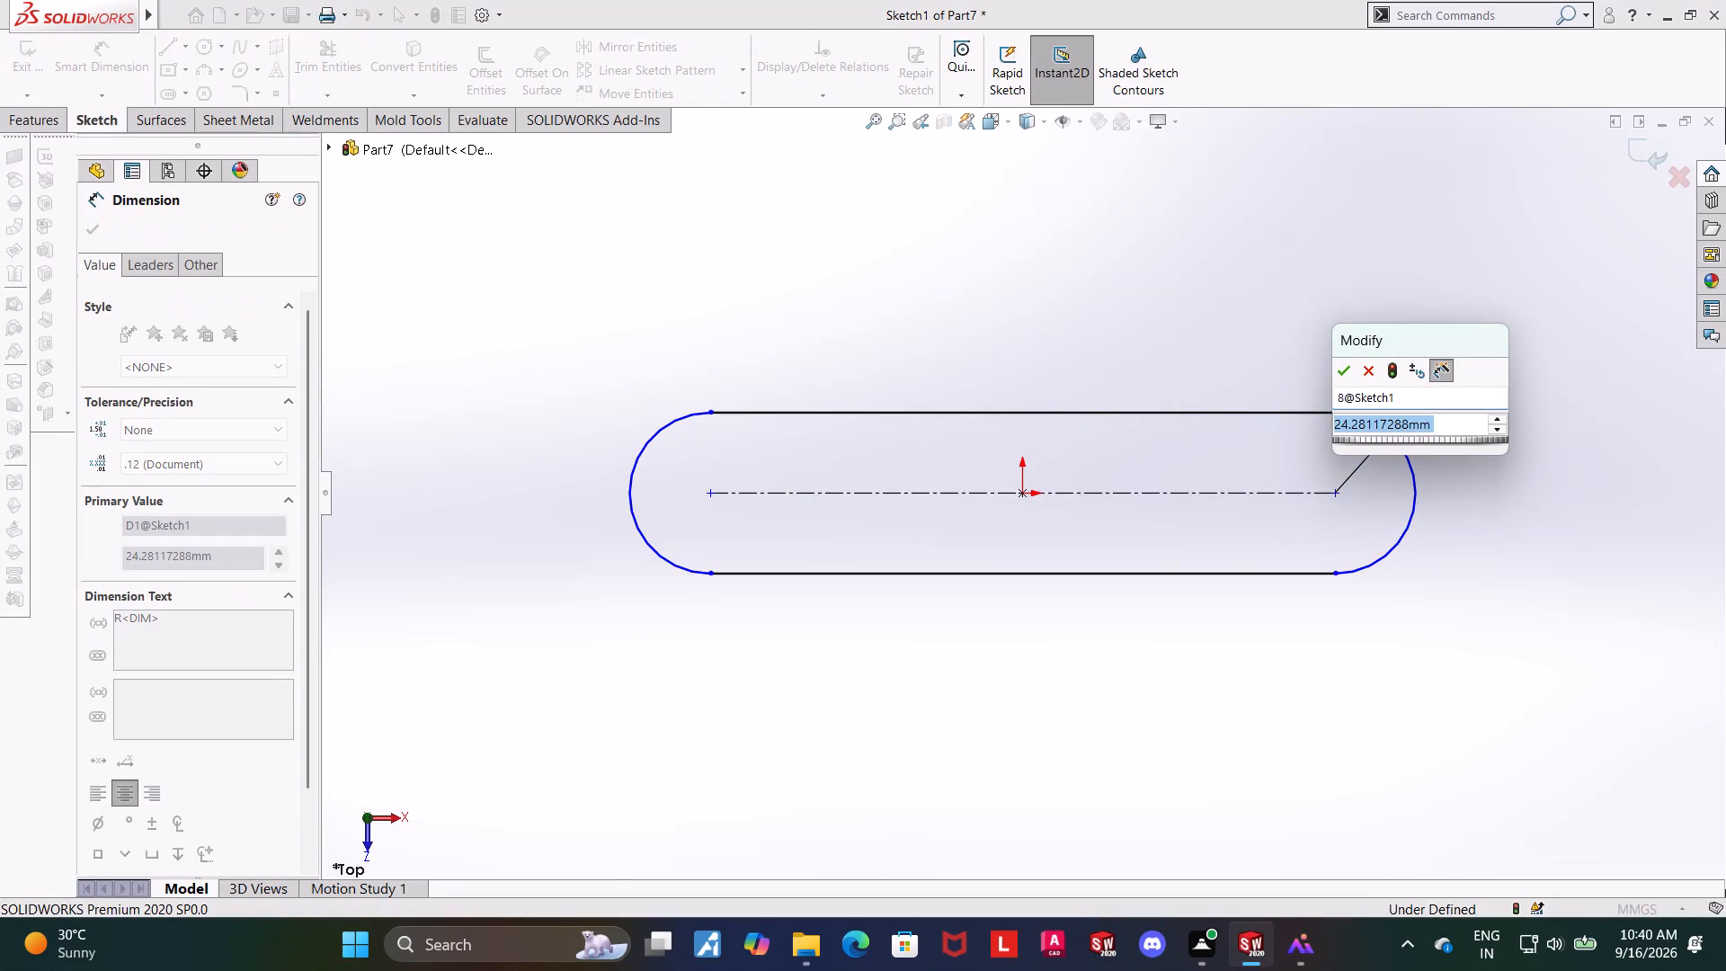
pyautogui.press('8')
pyautogui.press('Return')
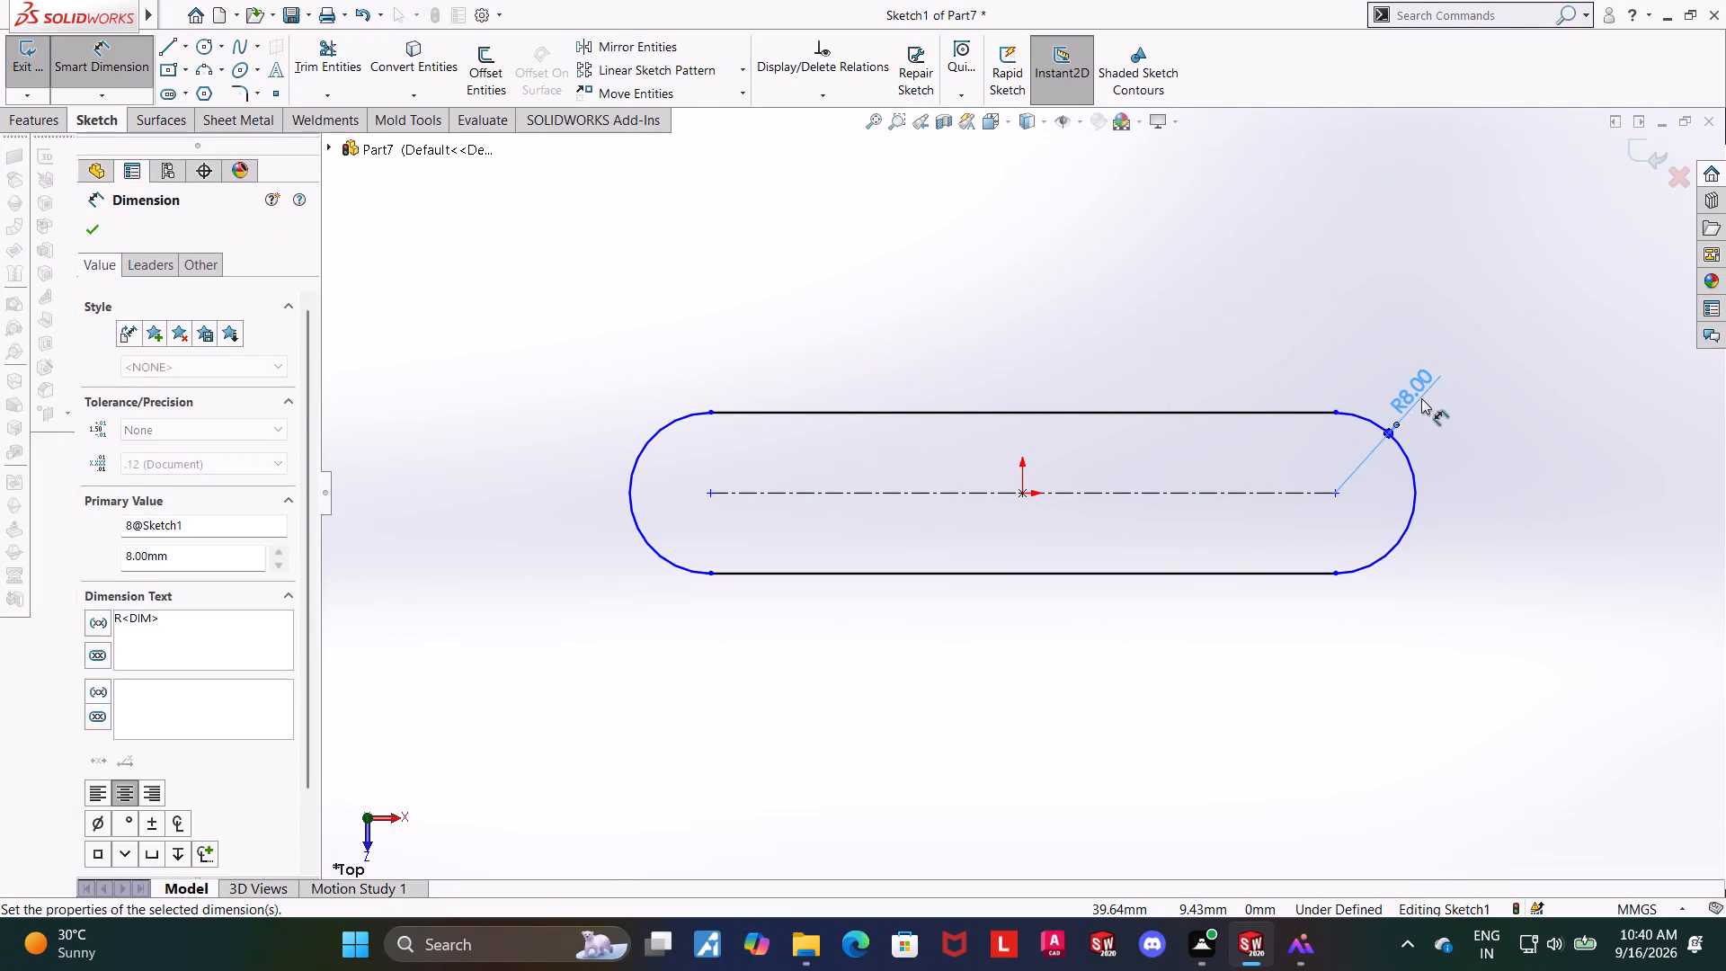
pyautogui.press('Escape')
pyautogui.press('Escape')
pyautogui.press('Escape')
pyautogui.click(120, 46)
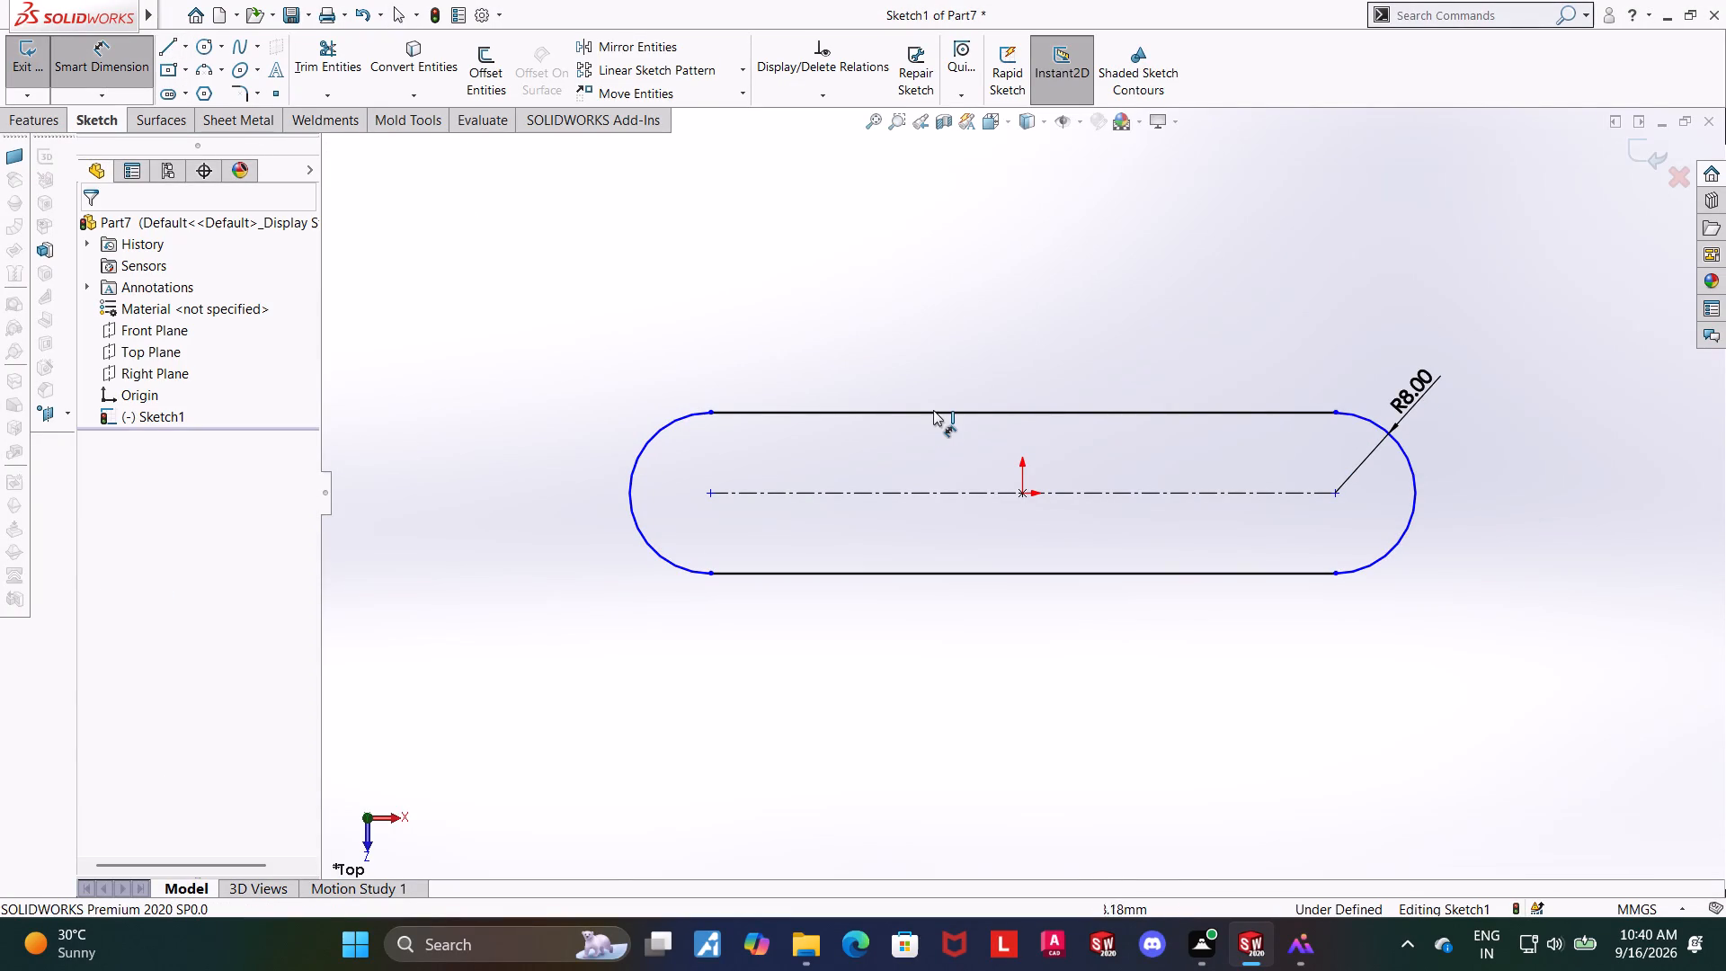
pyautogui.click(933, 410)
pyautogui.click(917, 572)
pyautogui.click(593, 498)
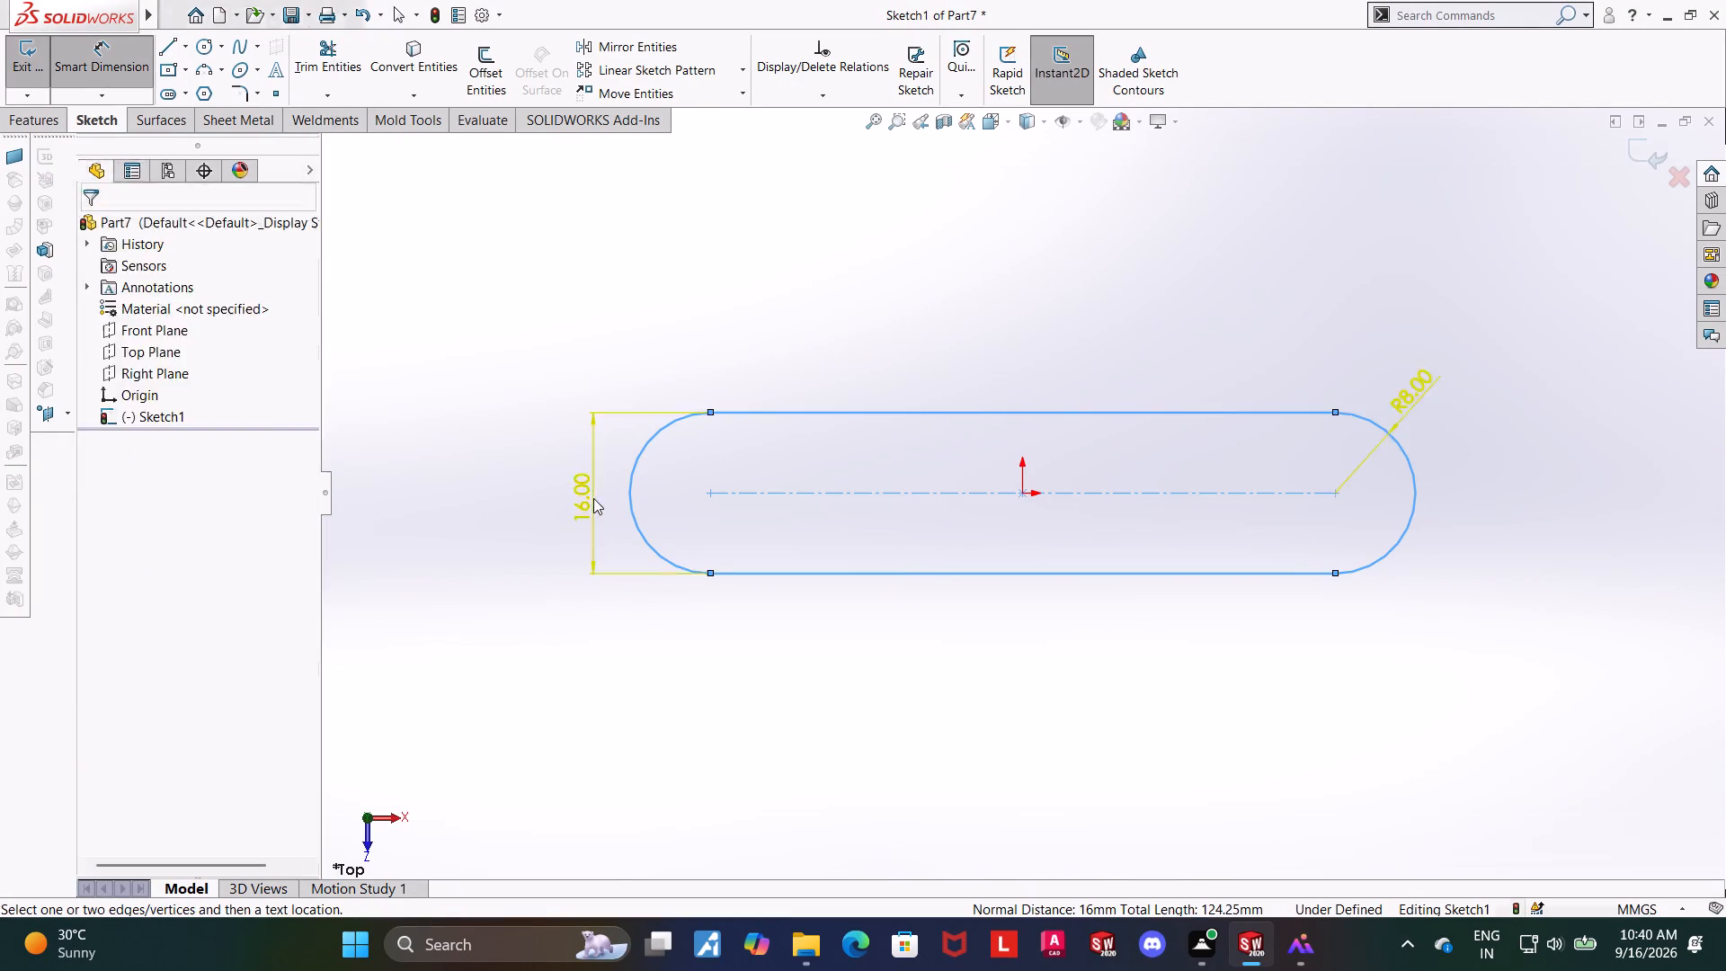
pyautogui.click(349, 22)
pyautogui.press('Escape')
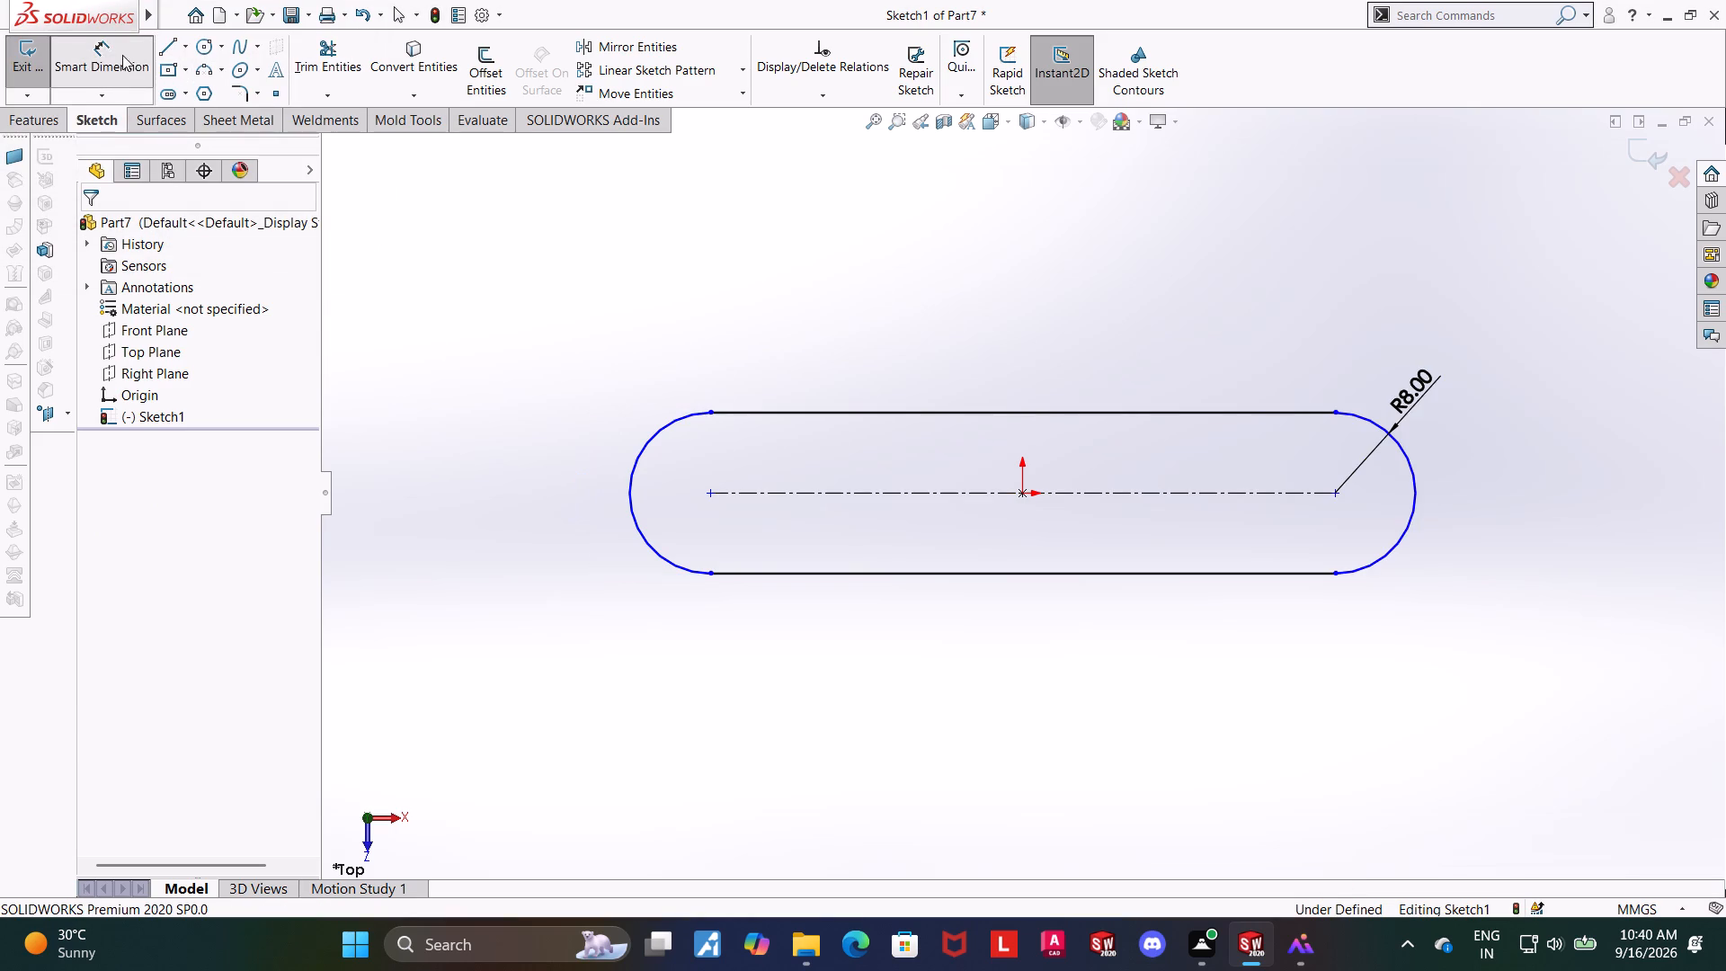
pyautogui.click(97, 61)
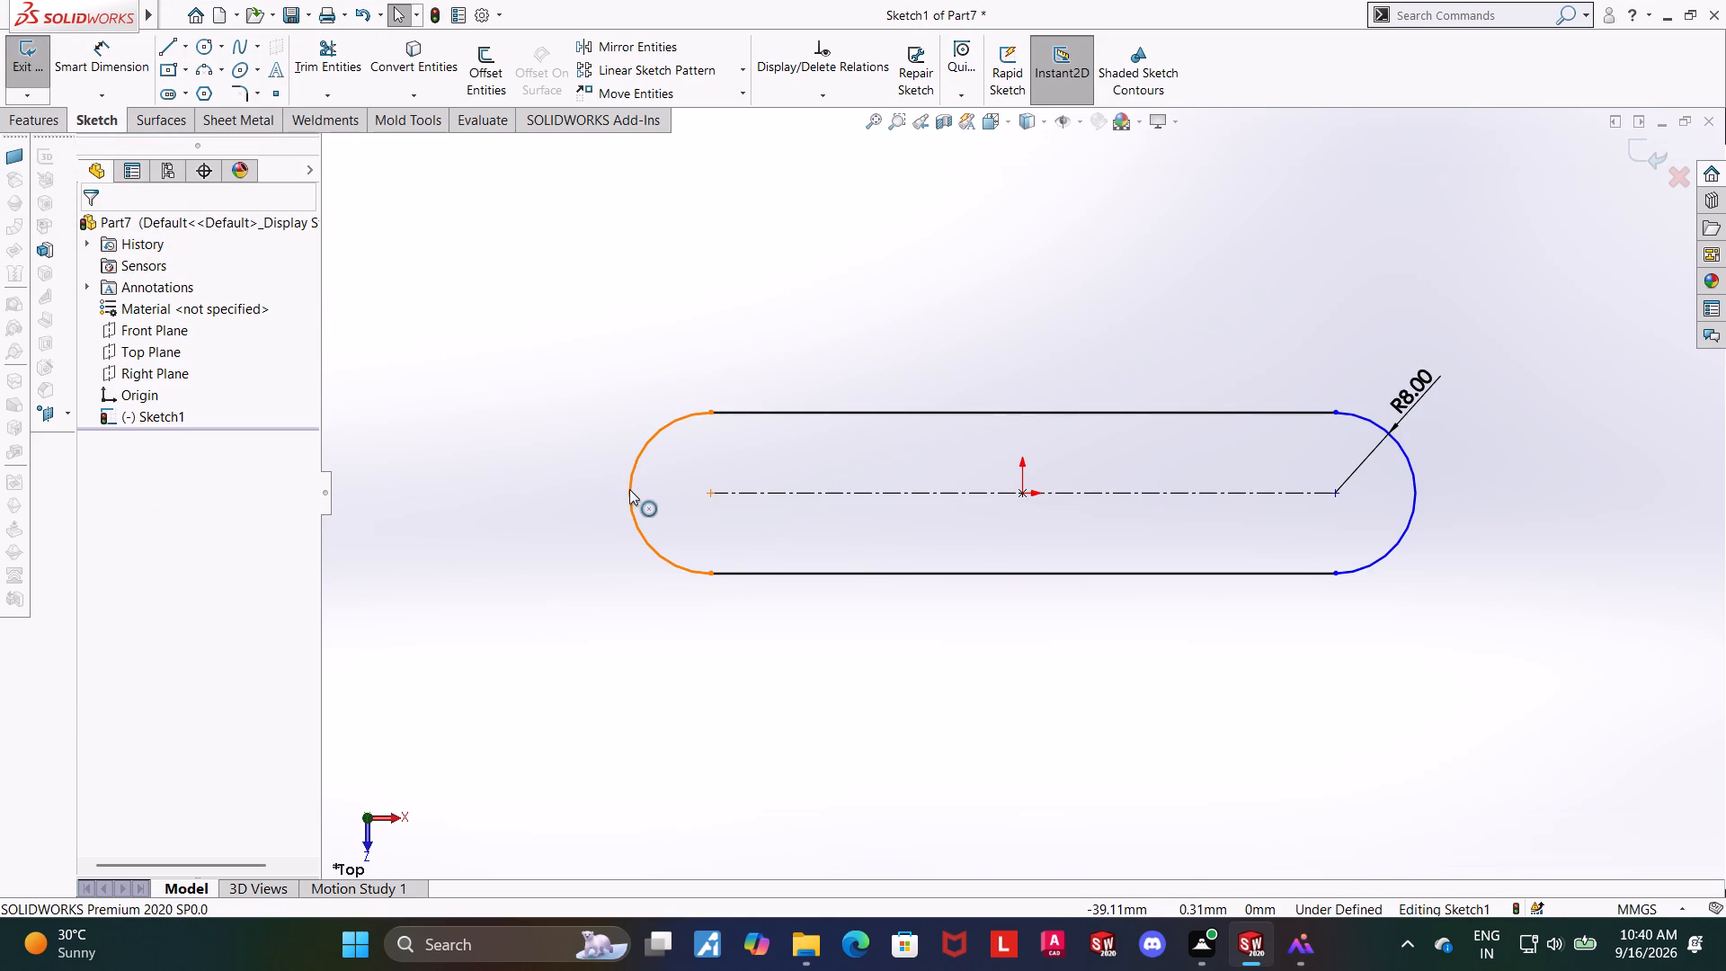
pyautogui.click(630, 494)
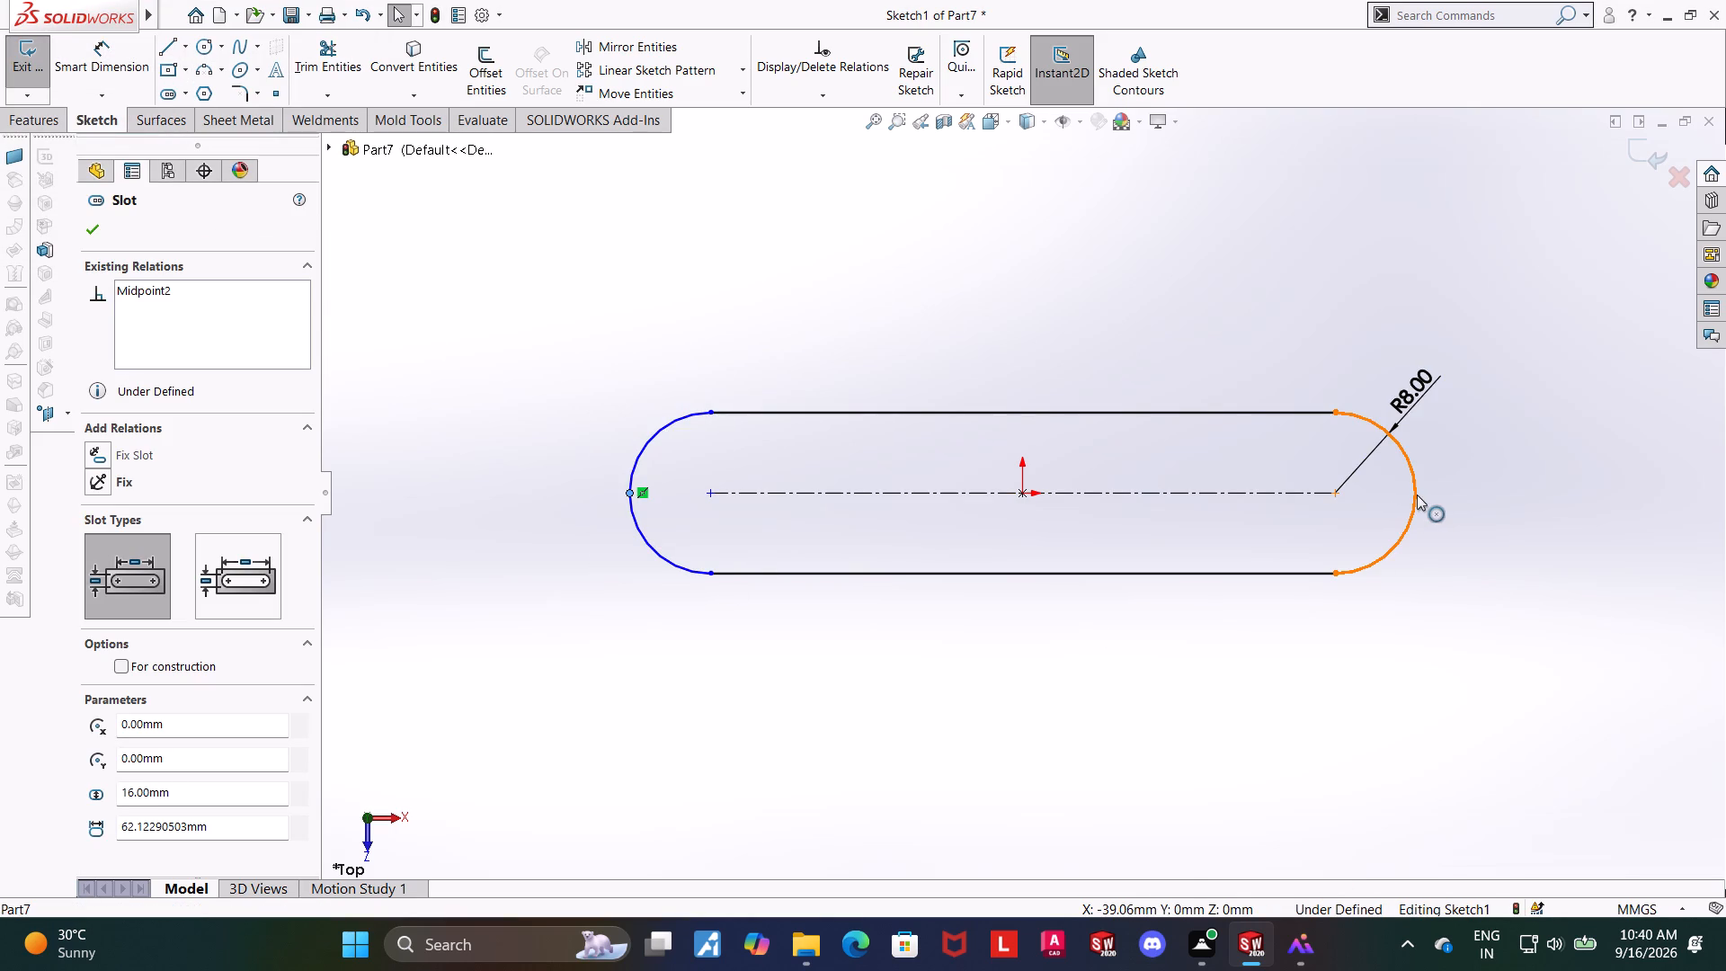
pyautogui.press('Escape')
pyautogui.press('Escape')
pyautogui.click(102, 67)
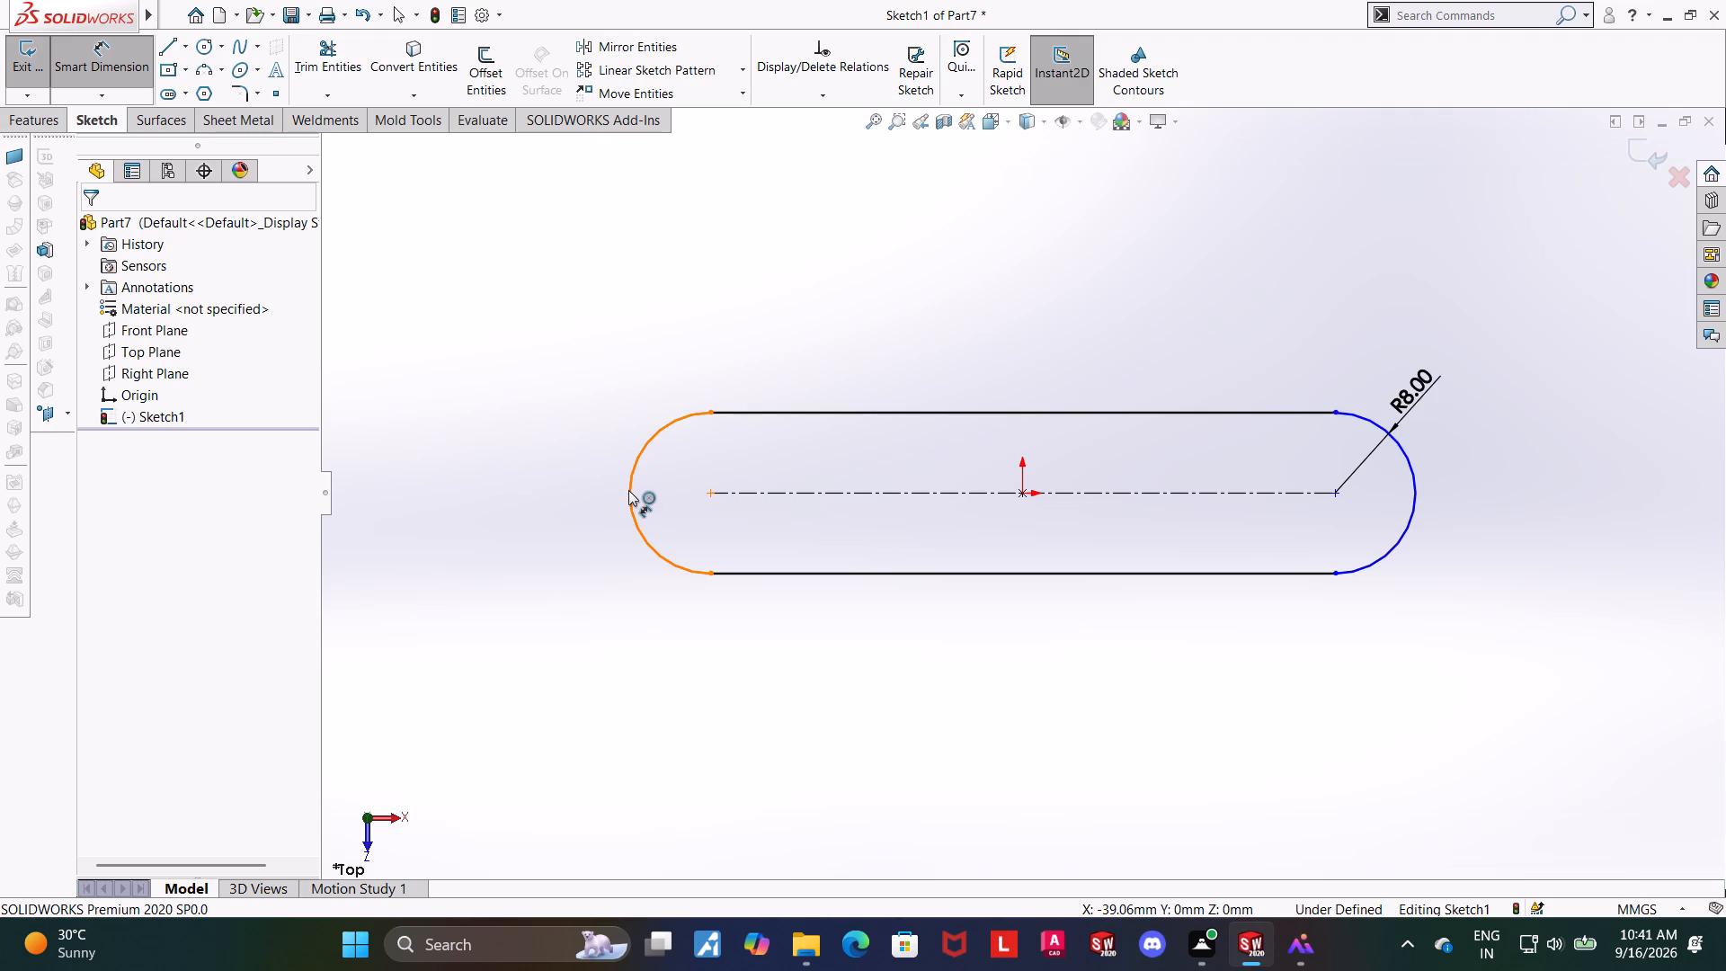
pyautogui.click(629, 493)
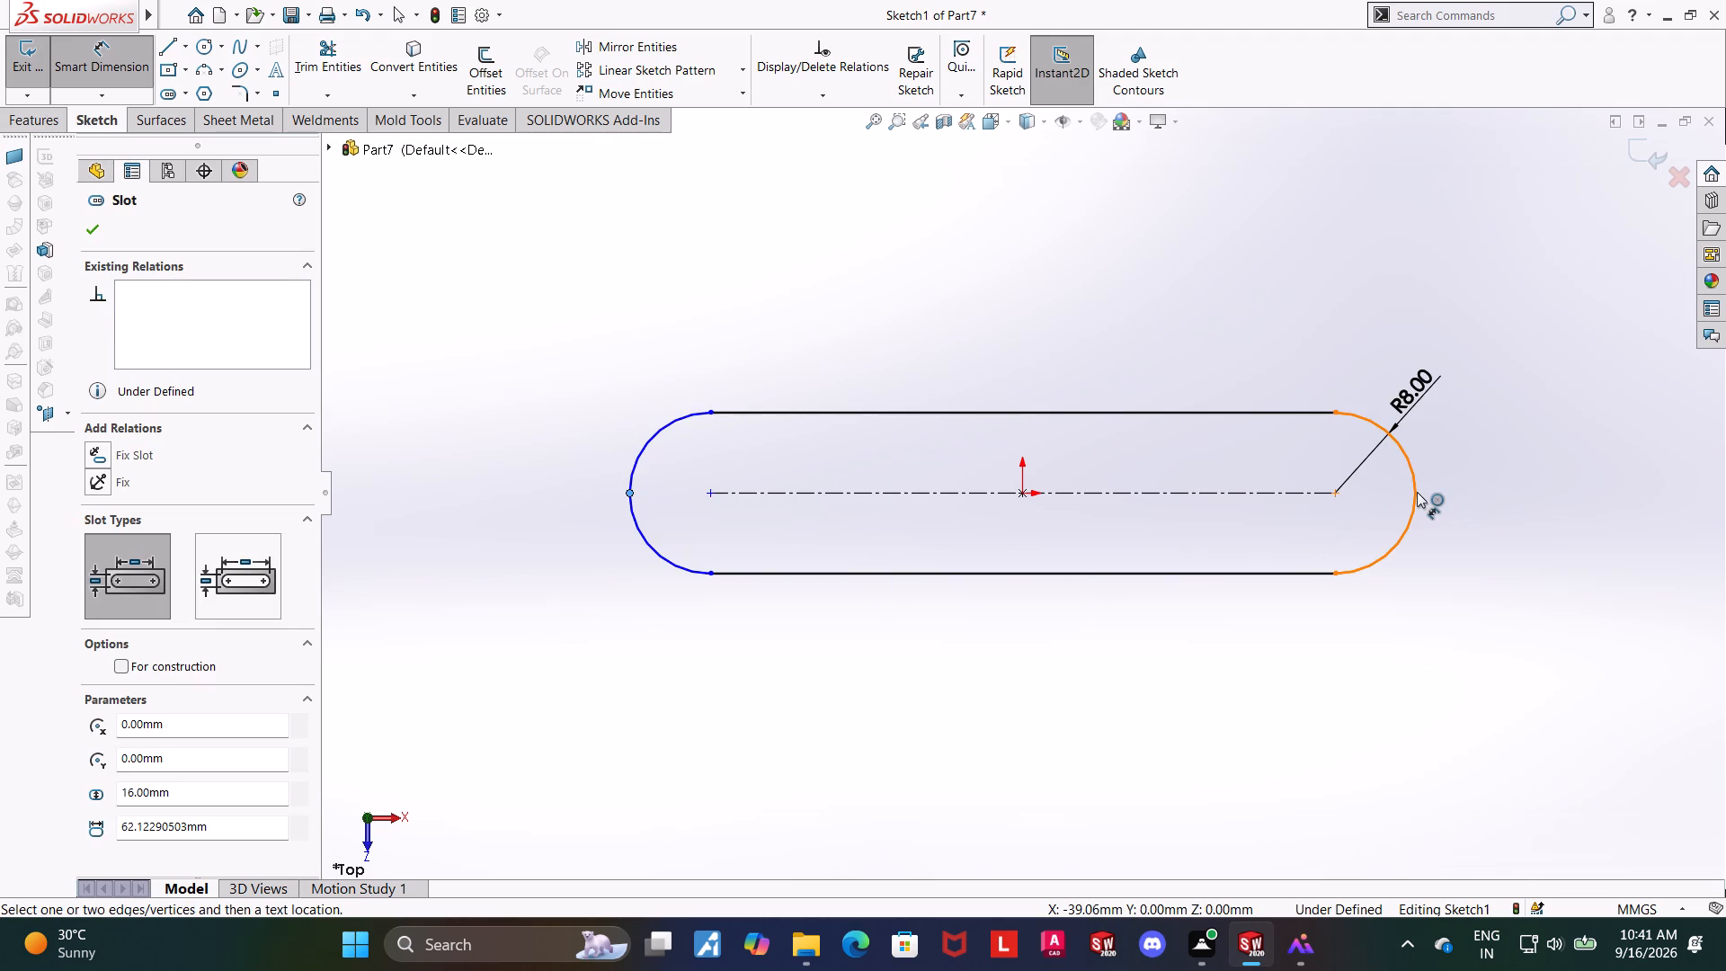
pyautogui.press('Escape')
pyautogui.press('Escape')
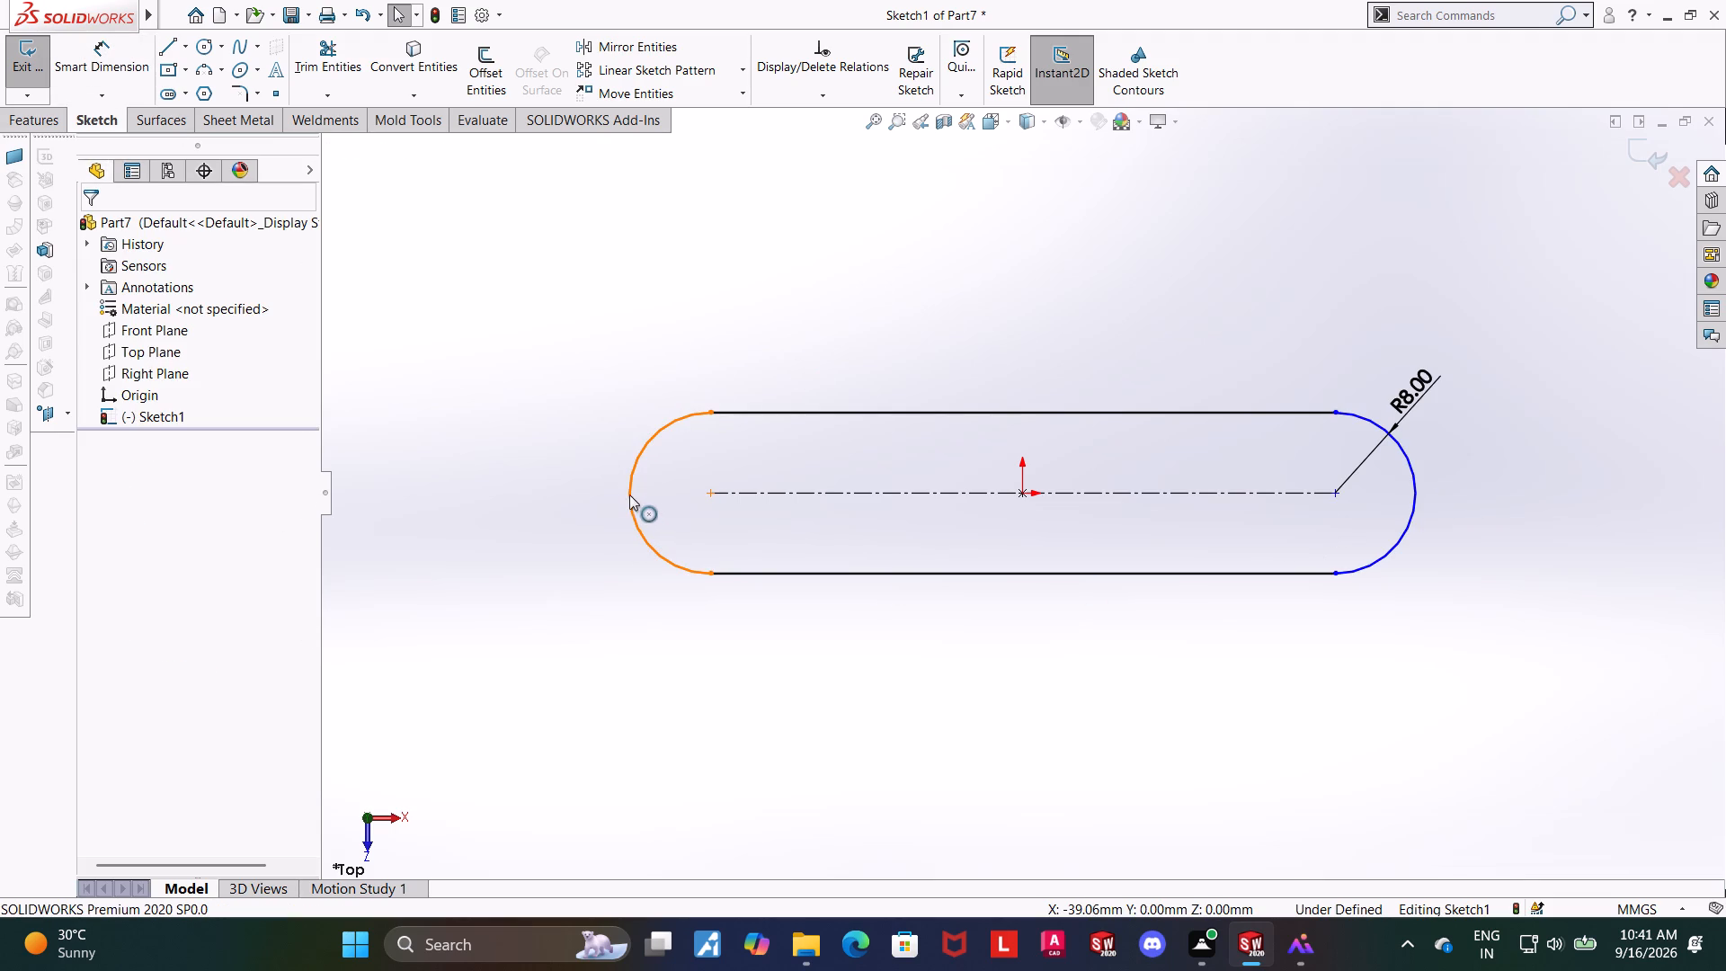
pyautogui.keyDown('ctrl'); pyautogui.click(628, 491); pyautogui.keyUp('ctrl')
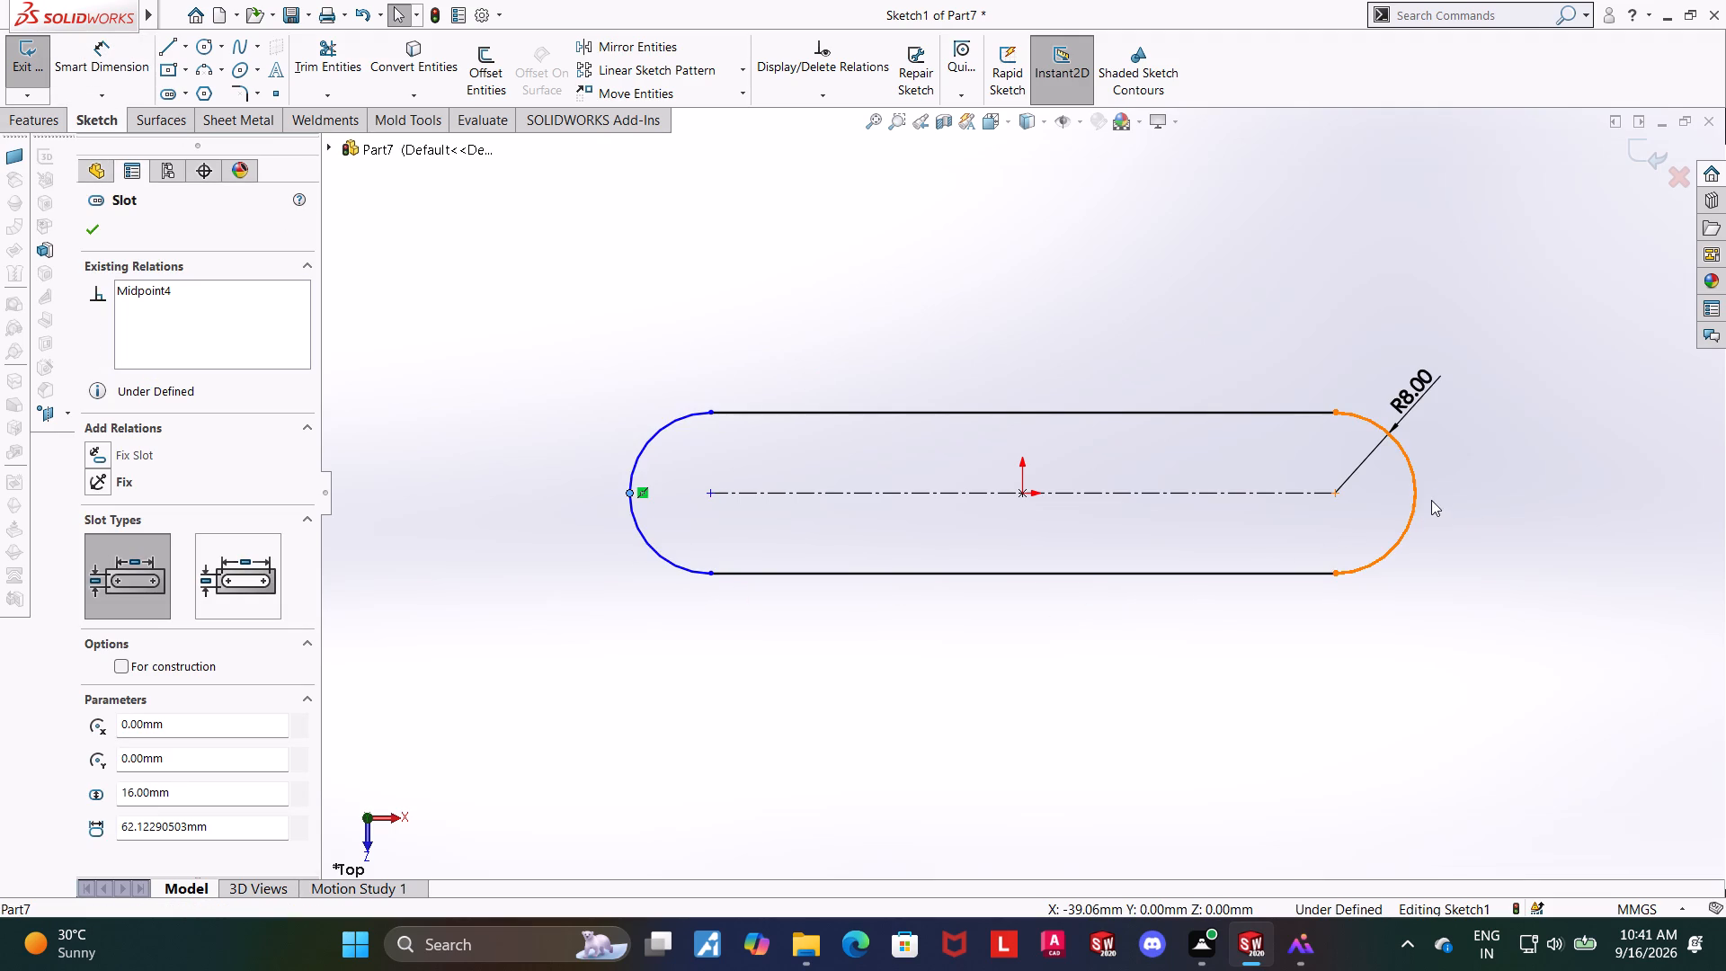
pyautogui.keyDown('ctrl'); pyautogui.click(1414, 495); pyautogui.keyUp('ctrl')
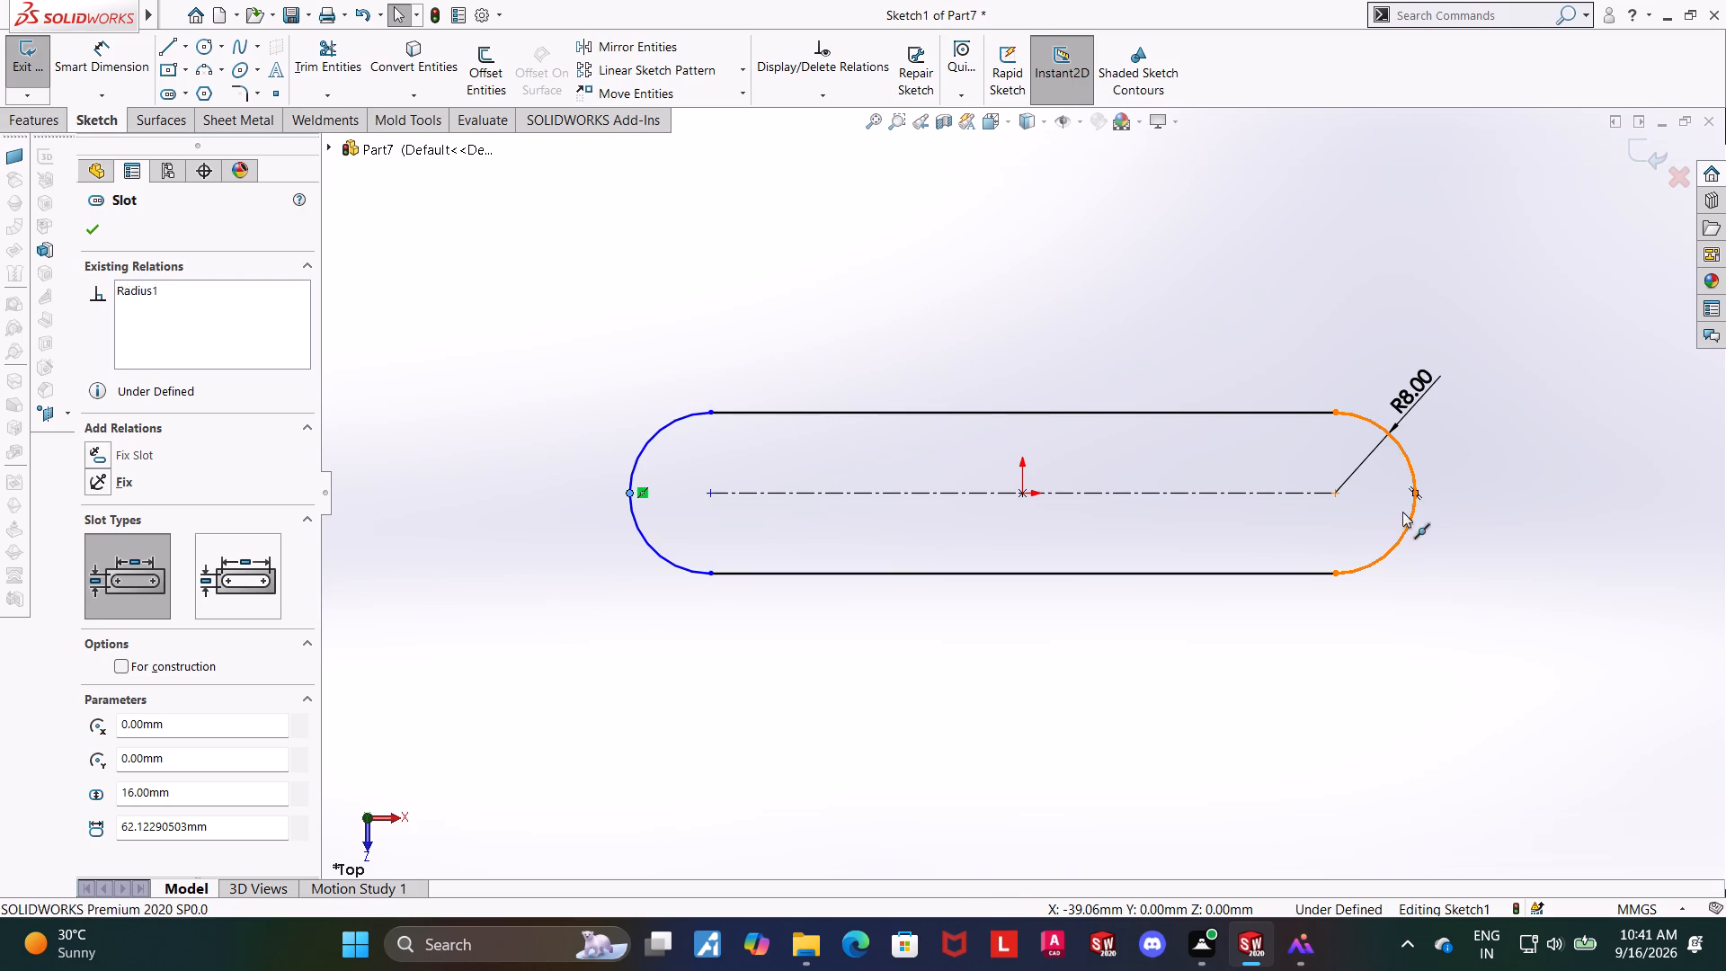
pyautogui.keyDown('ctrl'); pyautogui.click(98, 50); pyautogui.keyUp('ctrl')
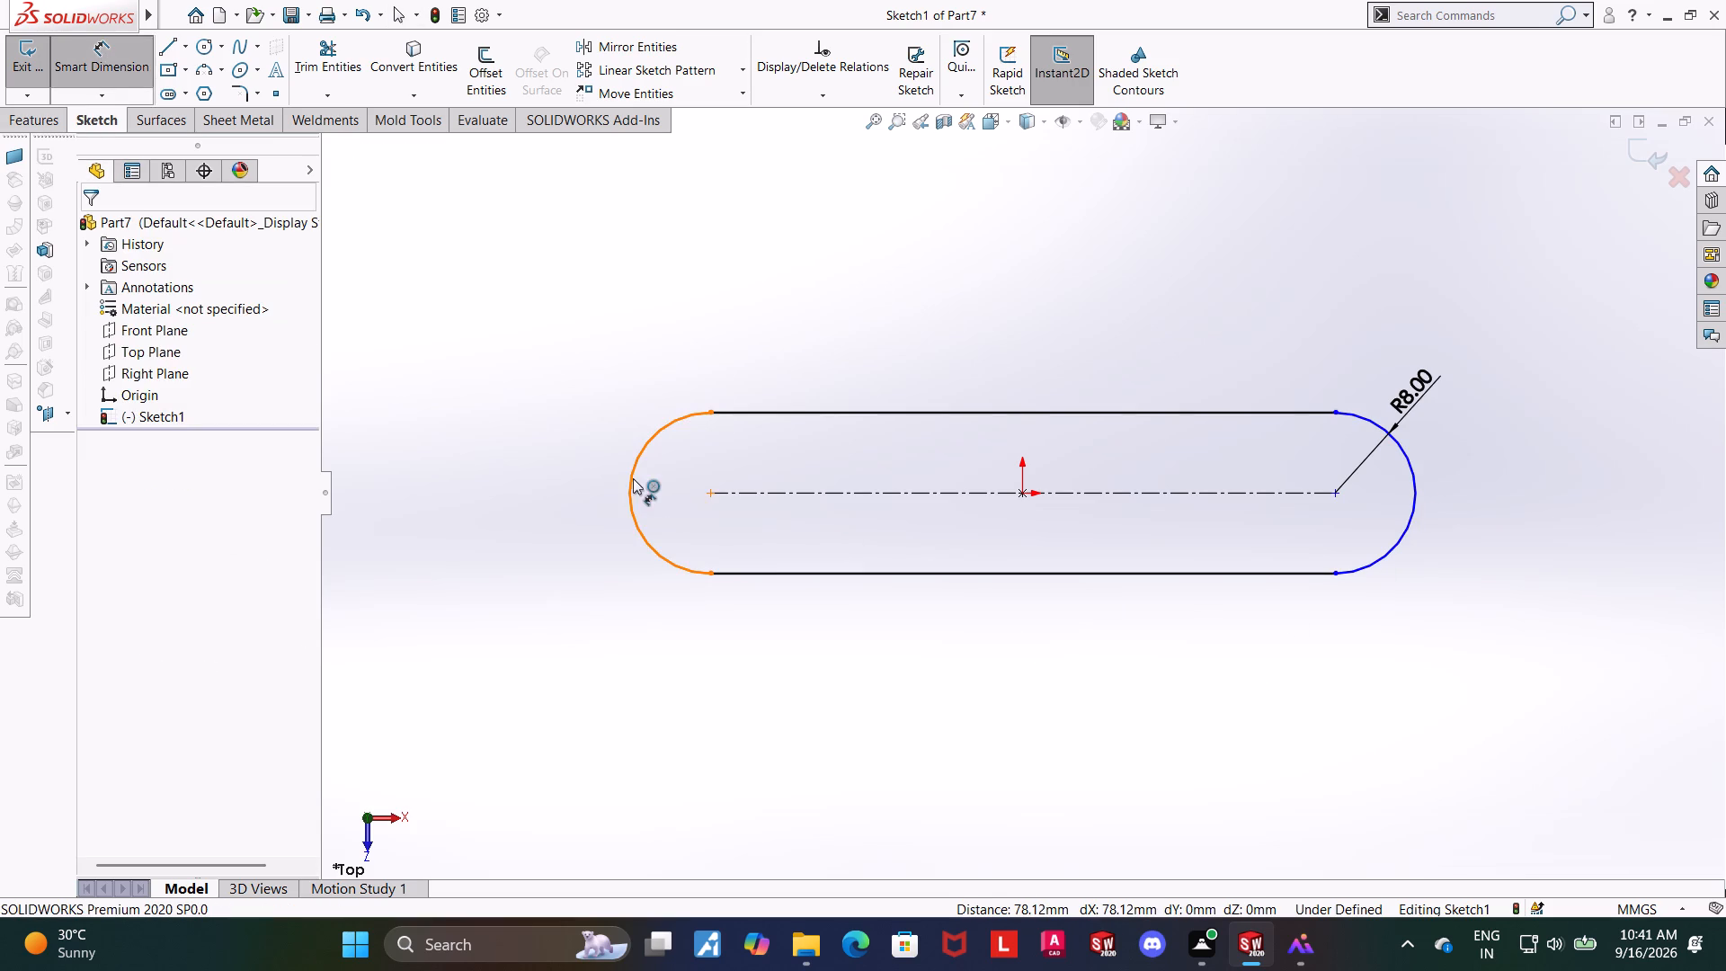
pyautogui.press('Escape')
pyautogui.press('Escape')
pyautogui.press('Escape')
# Sketch a vertical centerline about 9 mm long from the outermost point of the slot's negative-X end arc, running towards positive Z.
pyautogui.click(183, 51)
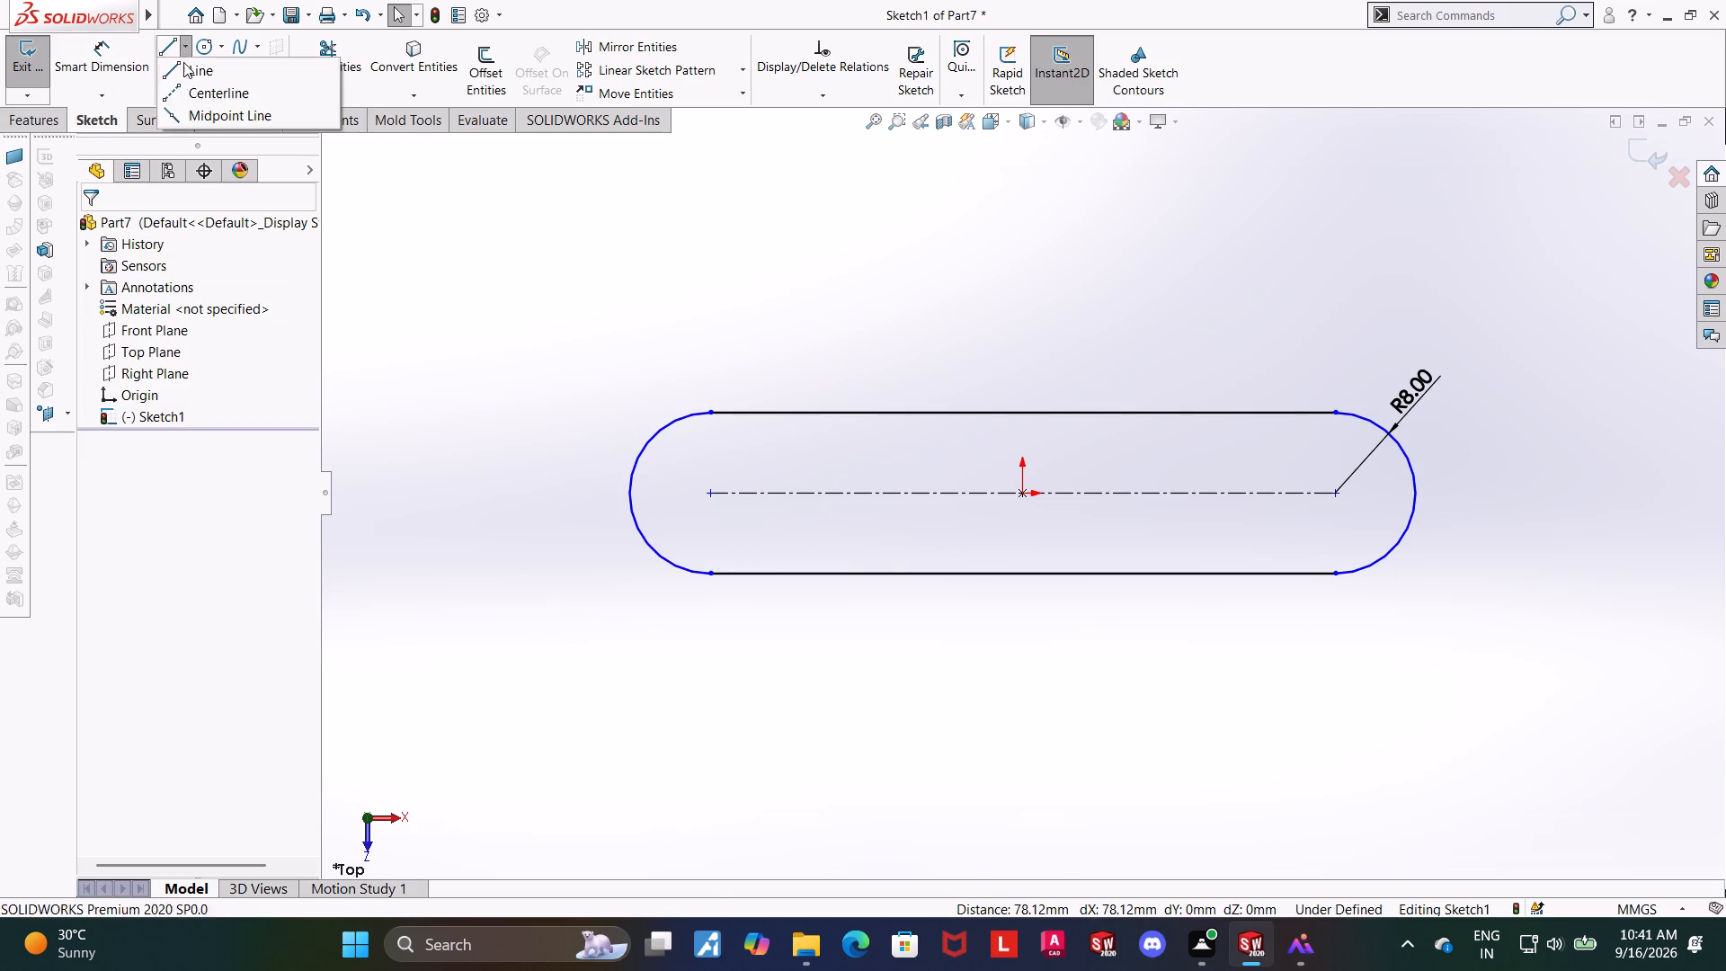
pyautogui.click(186, 89)
pyautogui.click(628, 494)
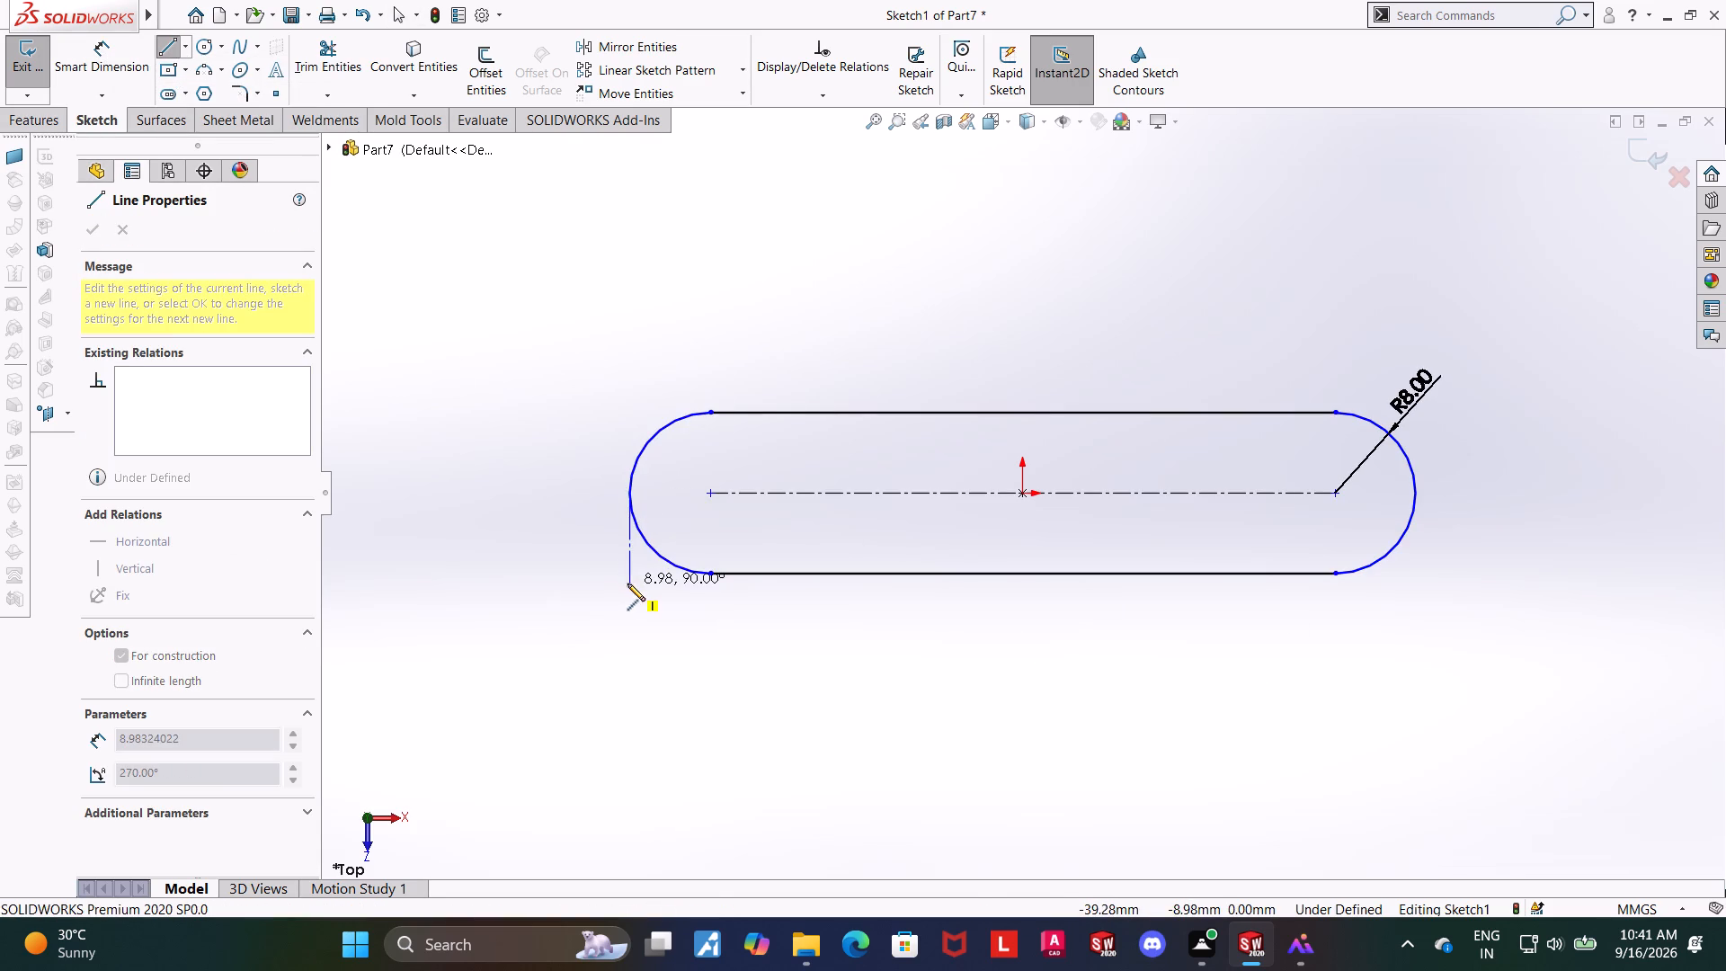
pyautogui.click(628, 583)
pyautogui.press('Escape')
pyautogui.press('Escape')
pyautogui.press('Escape')
# Dimension the slot's overall length as 25 mm, from the vertical centerline to the outermost point of the opposite end arc.
pyautogui.click(107, 76)
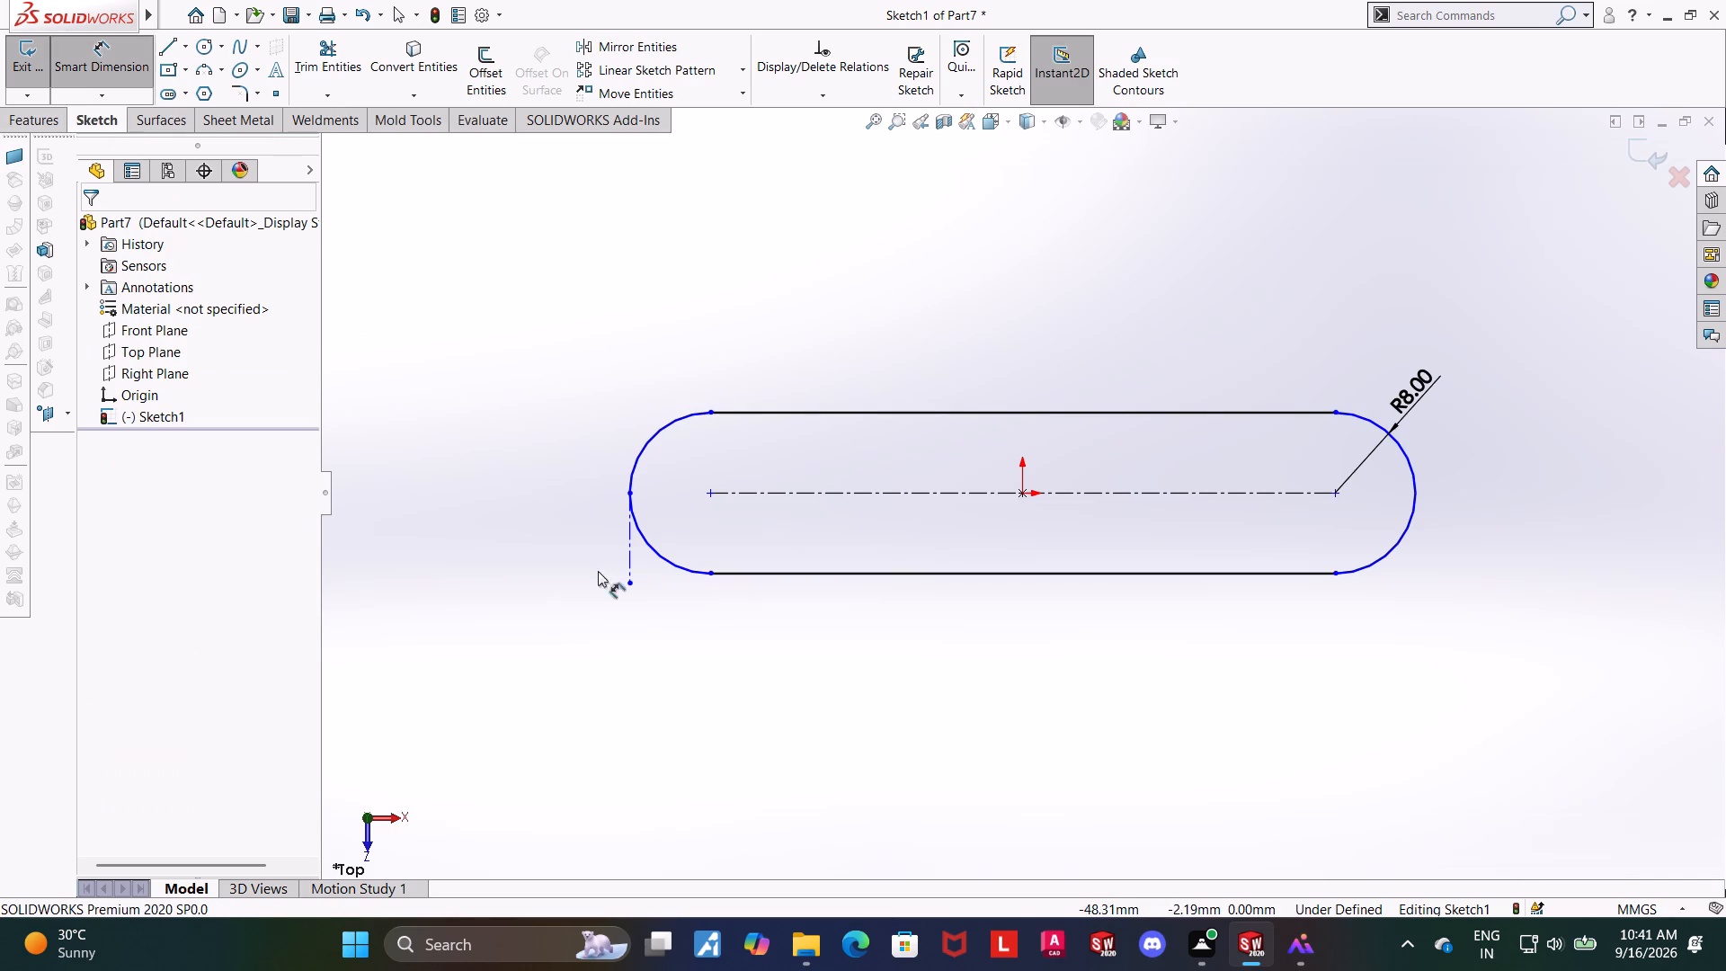
pyautogui.click(634, 556)
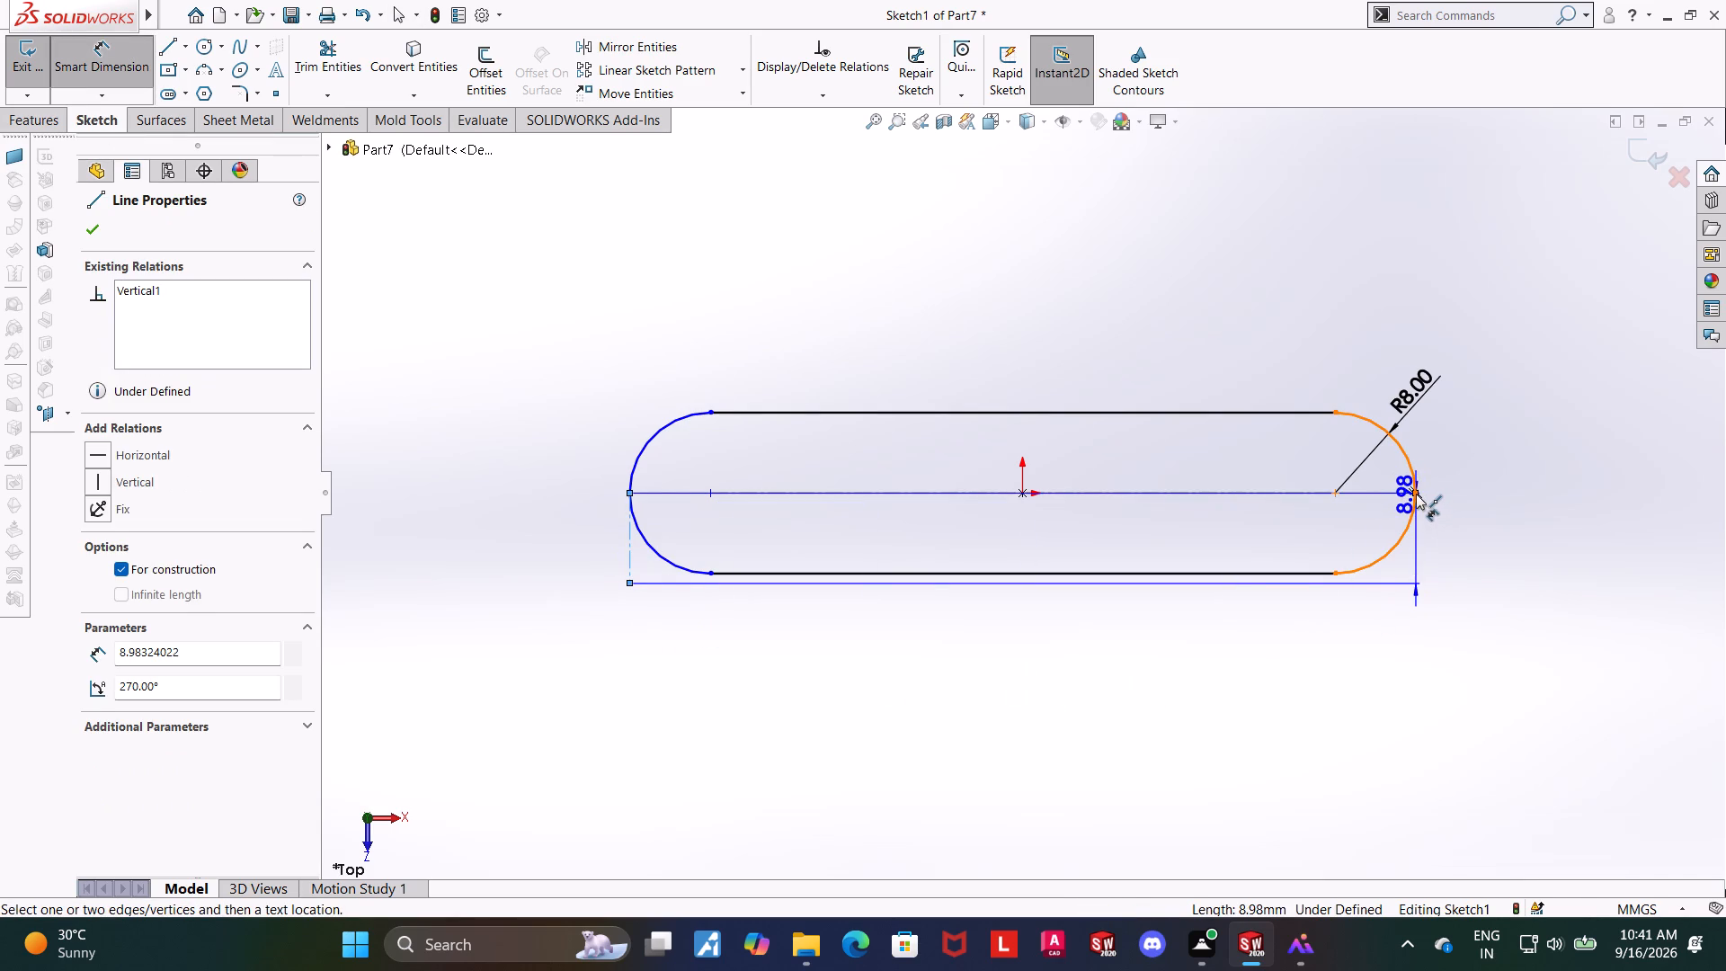
pyautogui.keyDown('ctrl'); pyautogui.click(1416, 494); pyautogui.keyUp('ctrl')
pyautogui.click(1254, 677)
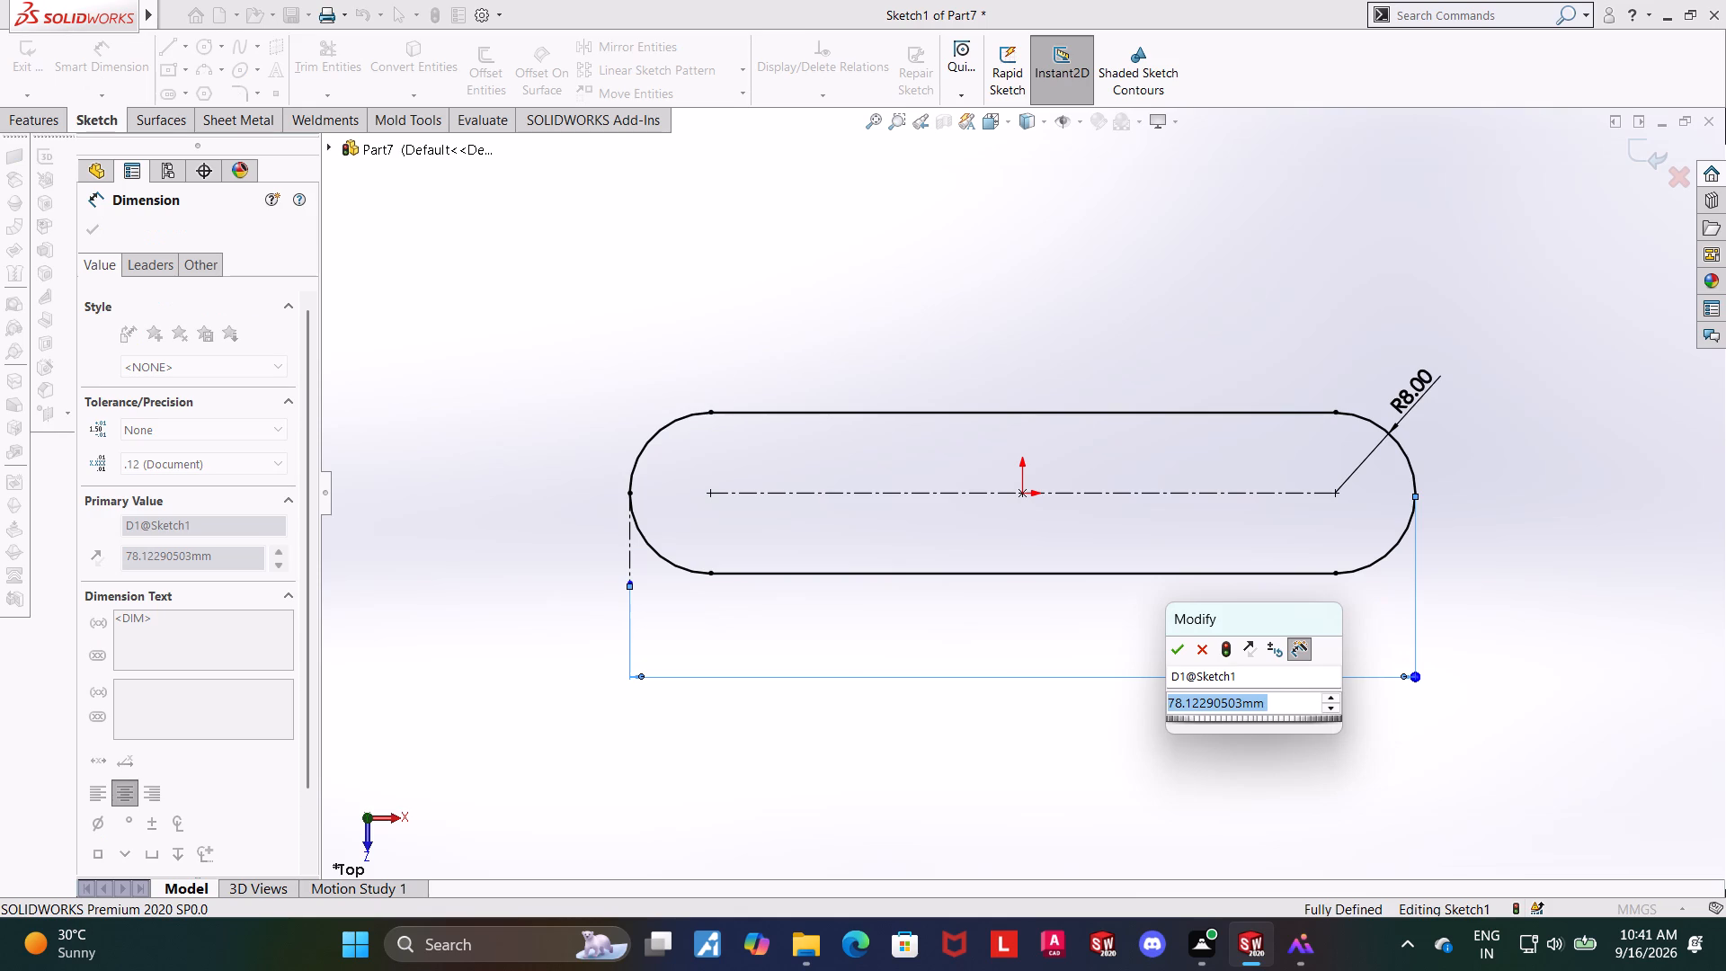
pyautogui.write('25')
pyautogui.press('Return')
pyautogui.press('Escape')
pyautogui.press('Escape')
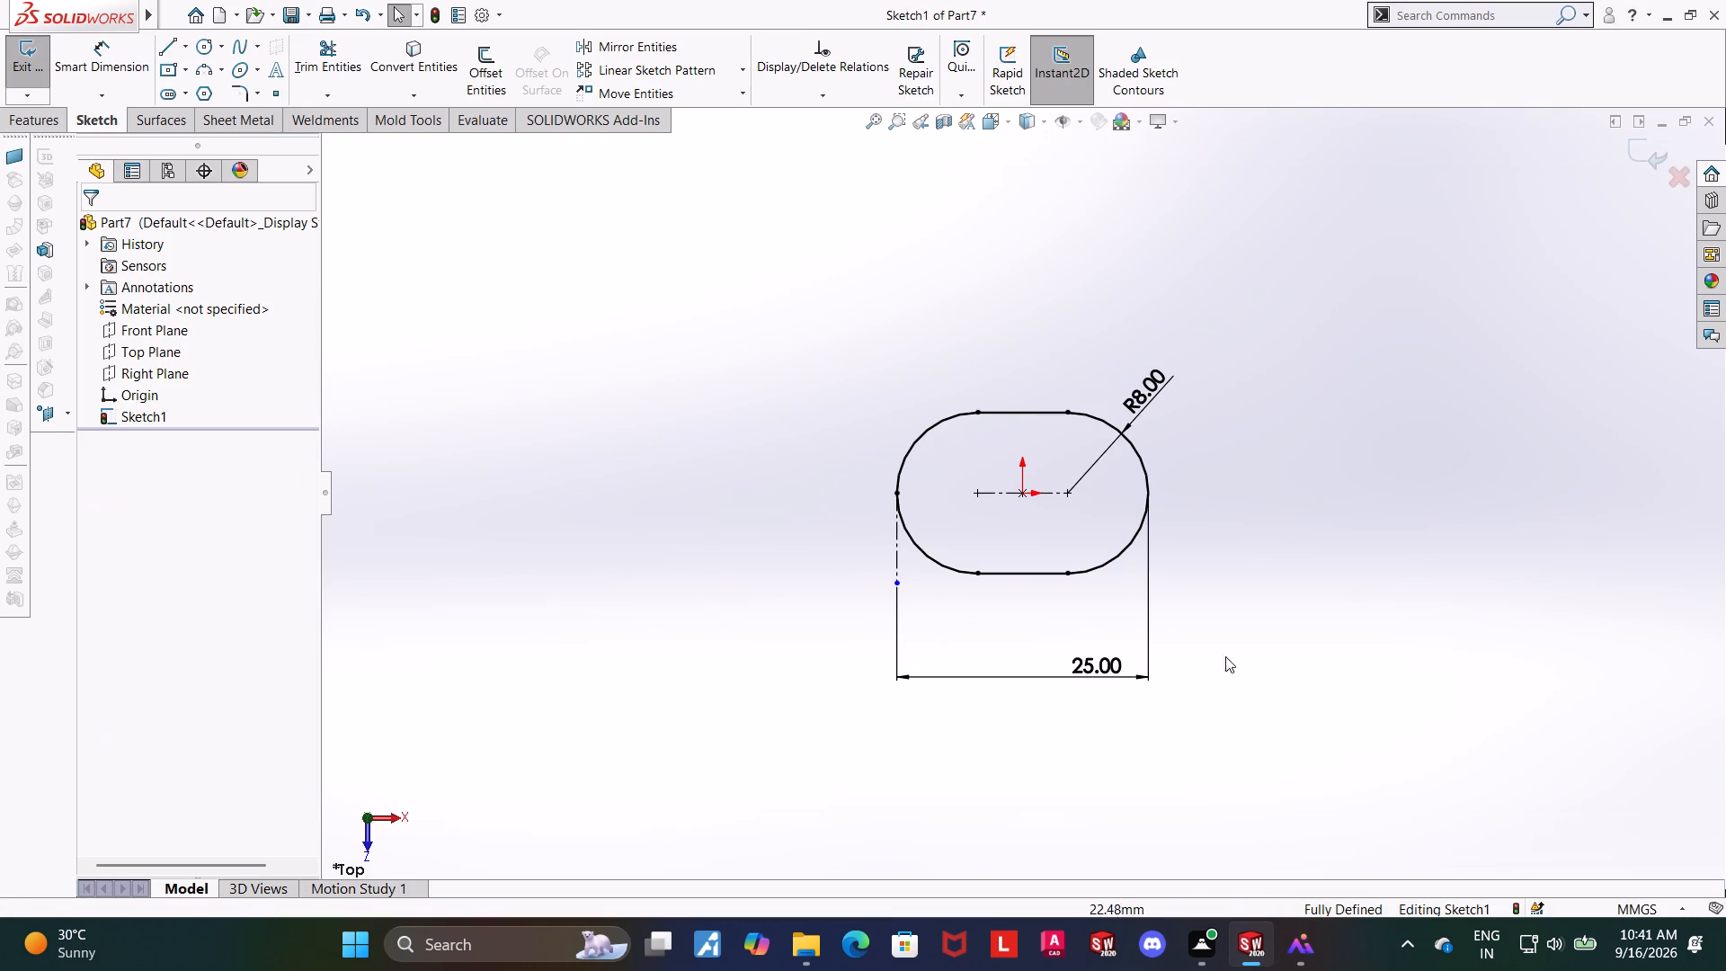
# Sketch a circle about 6.9 mm in diameter centred on the slot's positive-X arc centre.
pyautogui.scroll(-5, 1212, 546)
pyautogui.scroll(1, 965, 626)
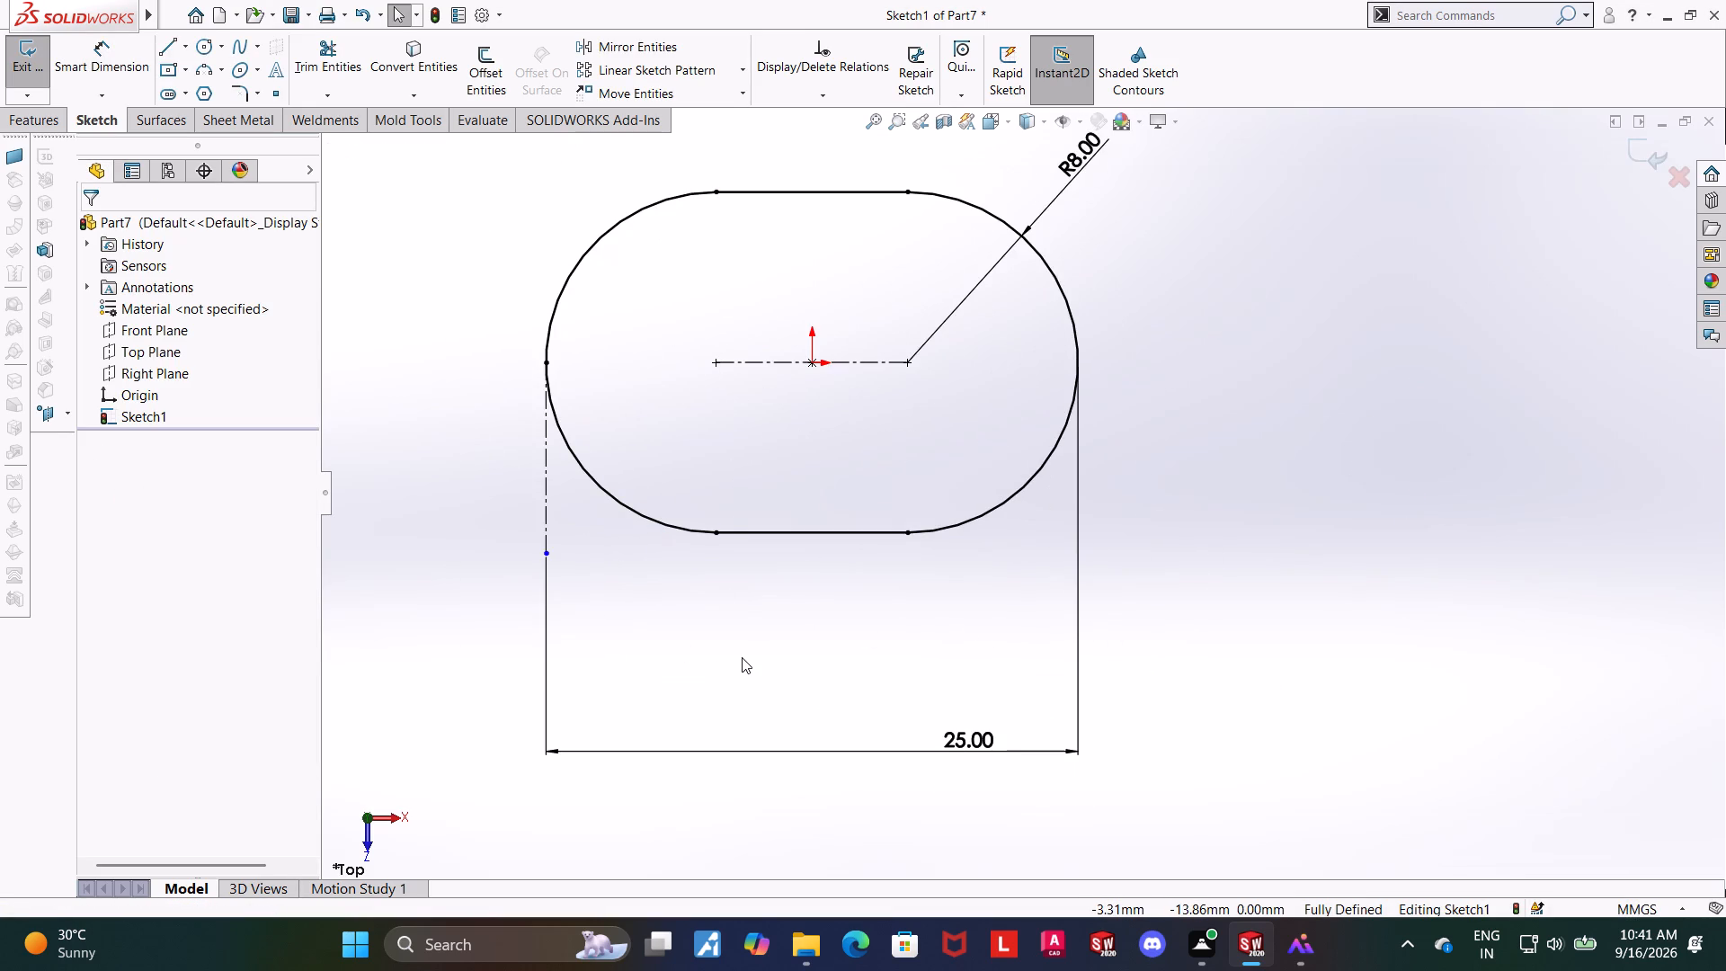
pyautogui.press('Escape')
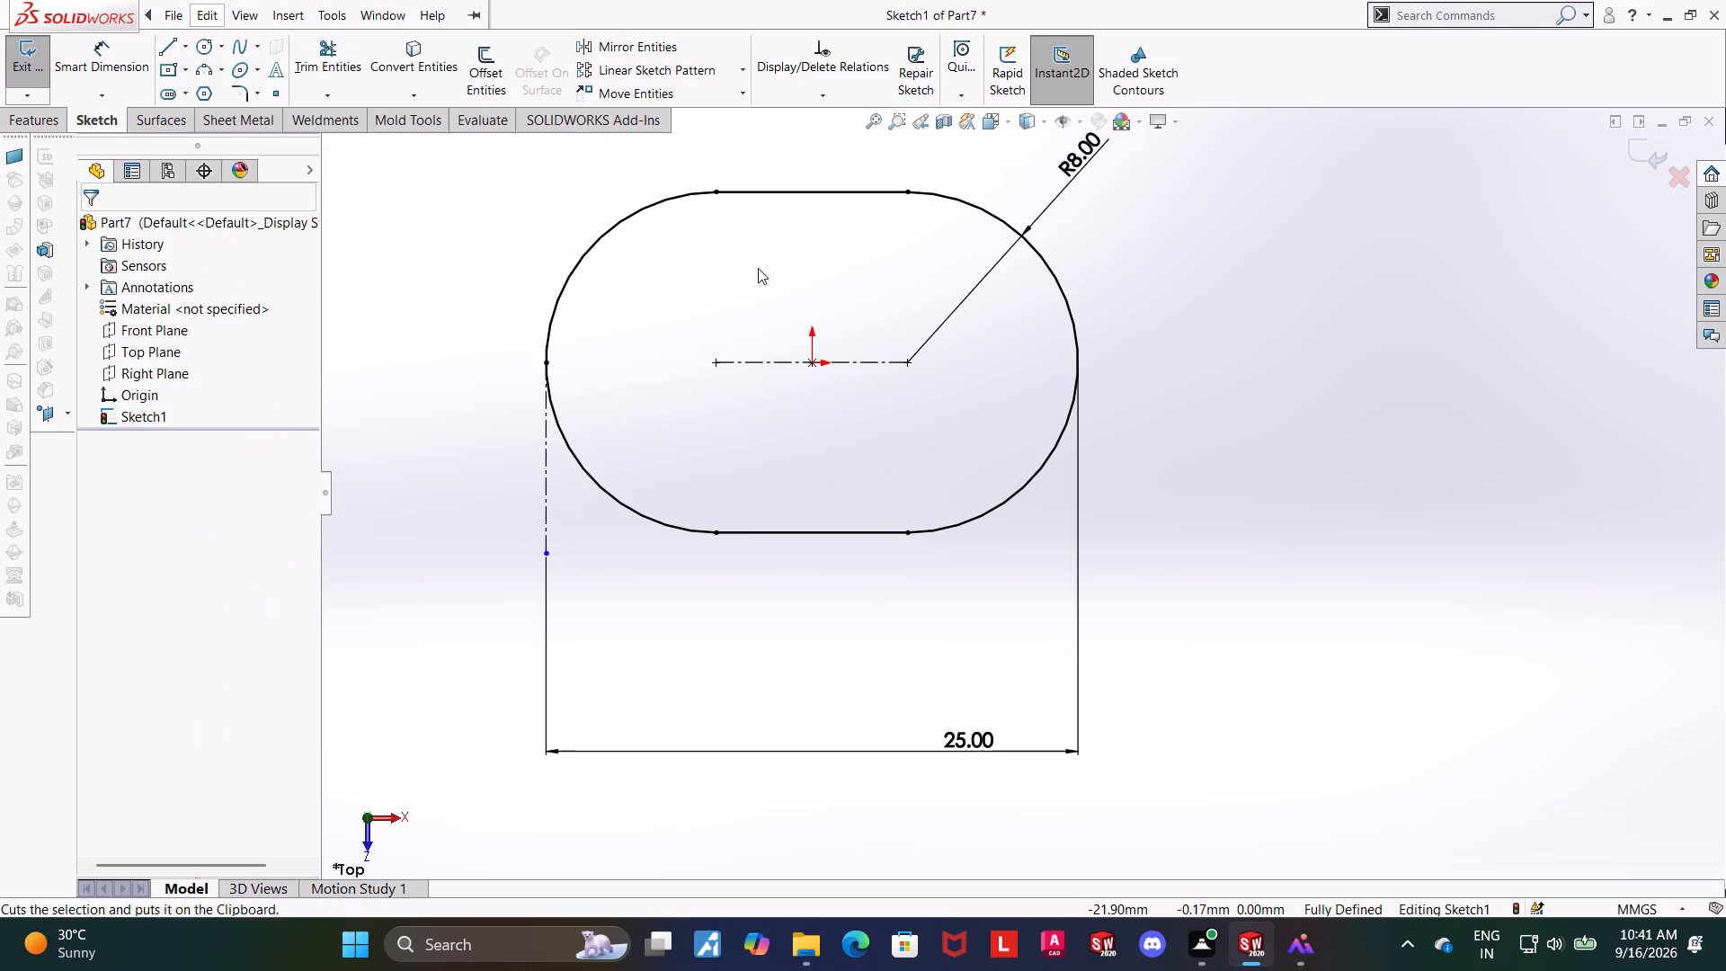
pyautogui.press('Escape')
pyautogui.click(201, 50)
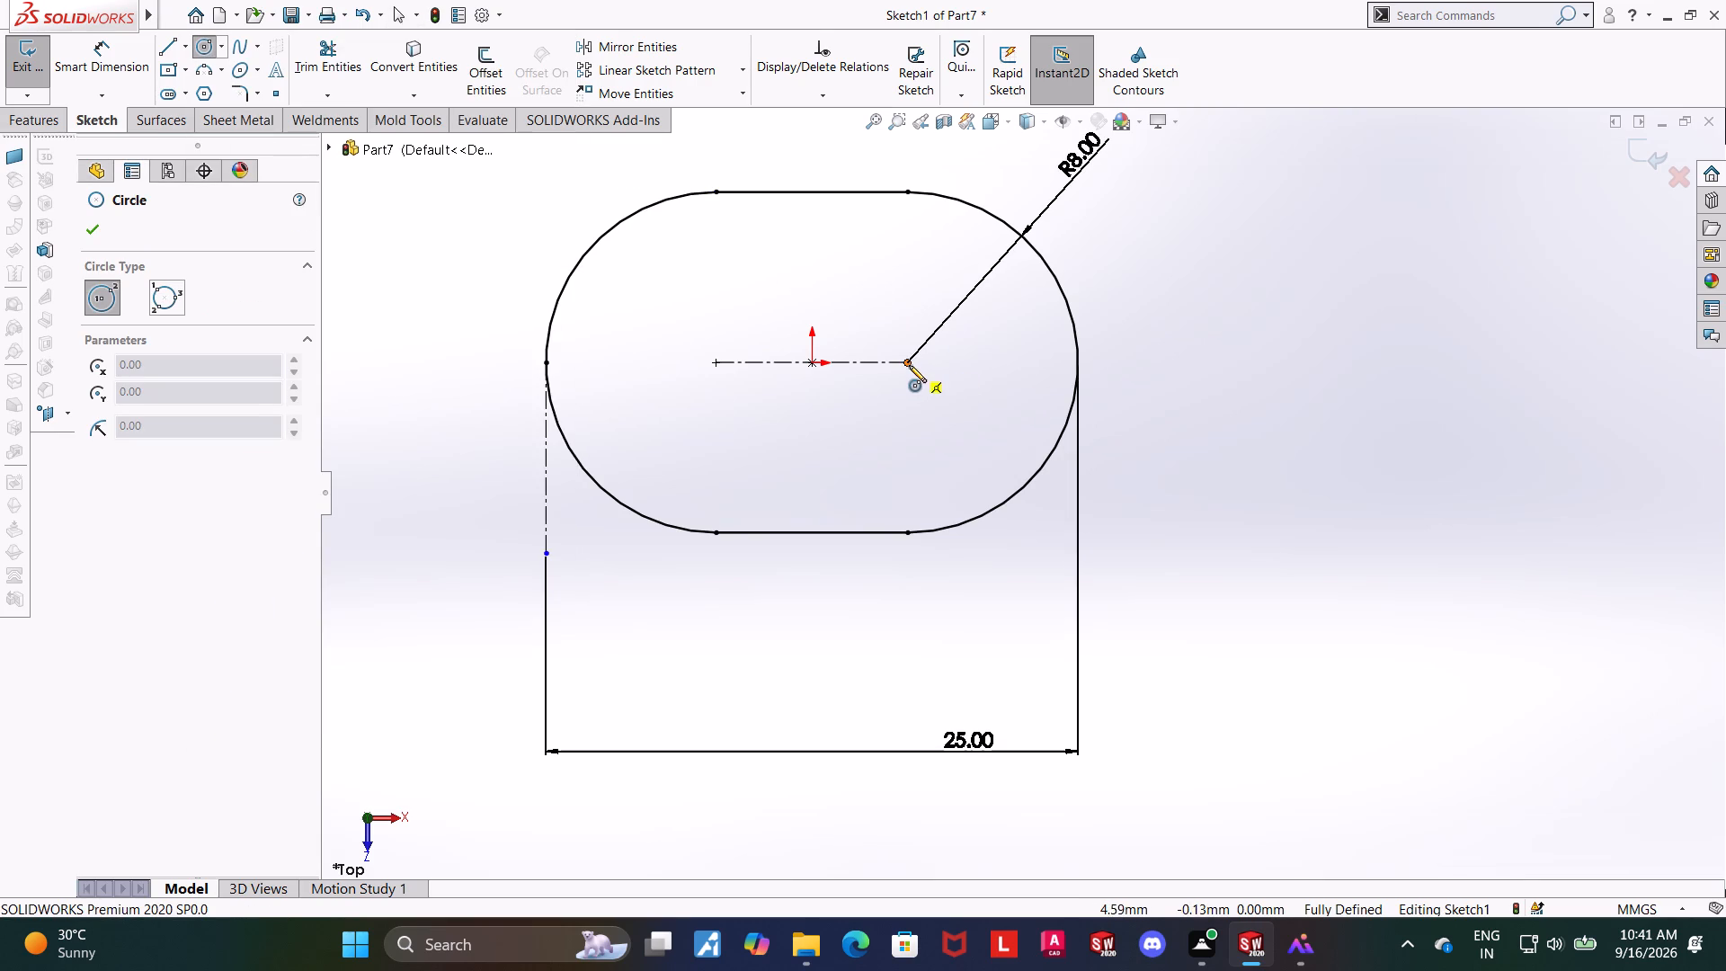
pyautogui.click(908, 365)
pyautogui.click(975, 334)
pyautogui.press('Escape')
pyautogui.press('Escape')
# Dimension the circle's diameter as 5.3 mm.
pyautogui.click(121, 37)
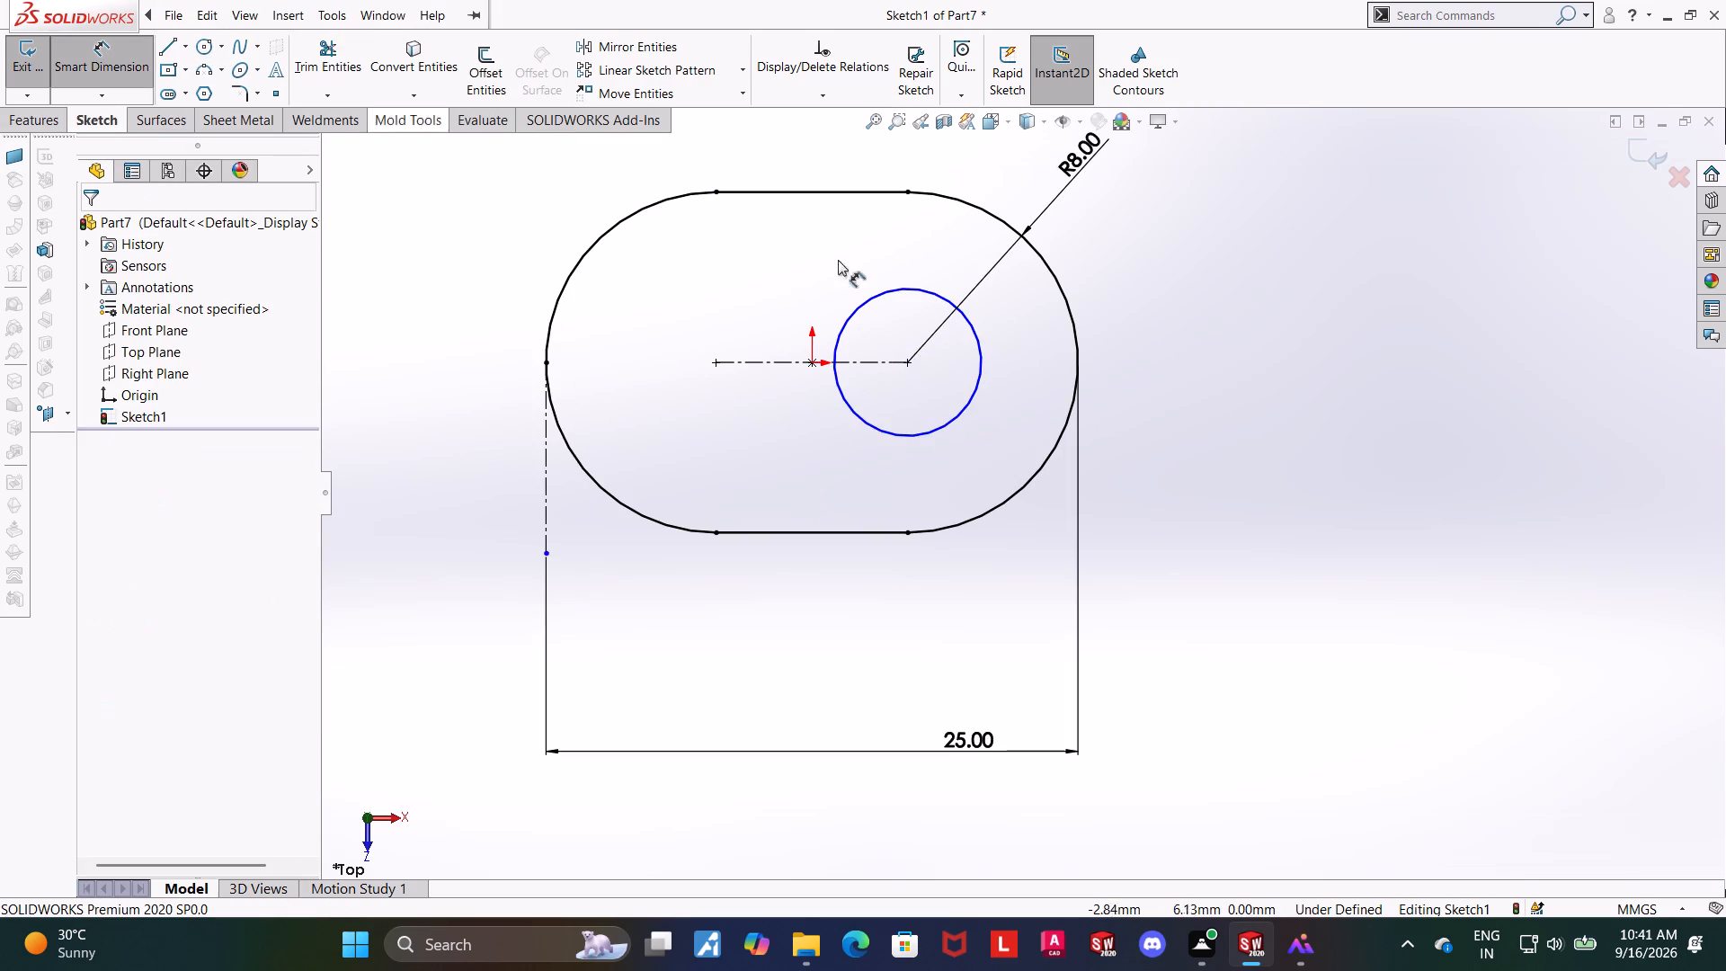
pyautogui.click(887, 290)
pyautogui.click(873, 254)
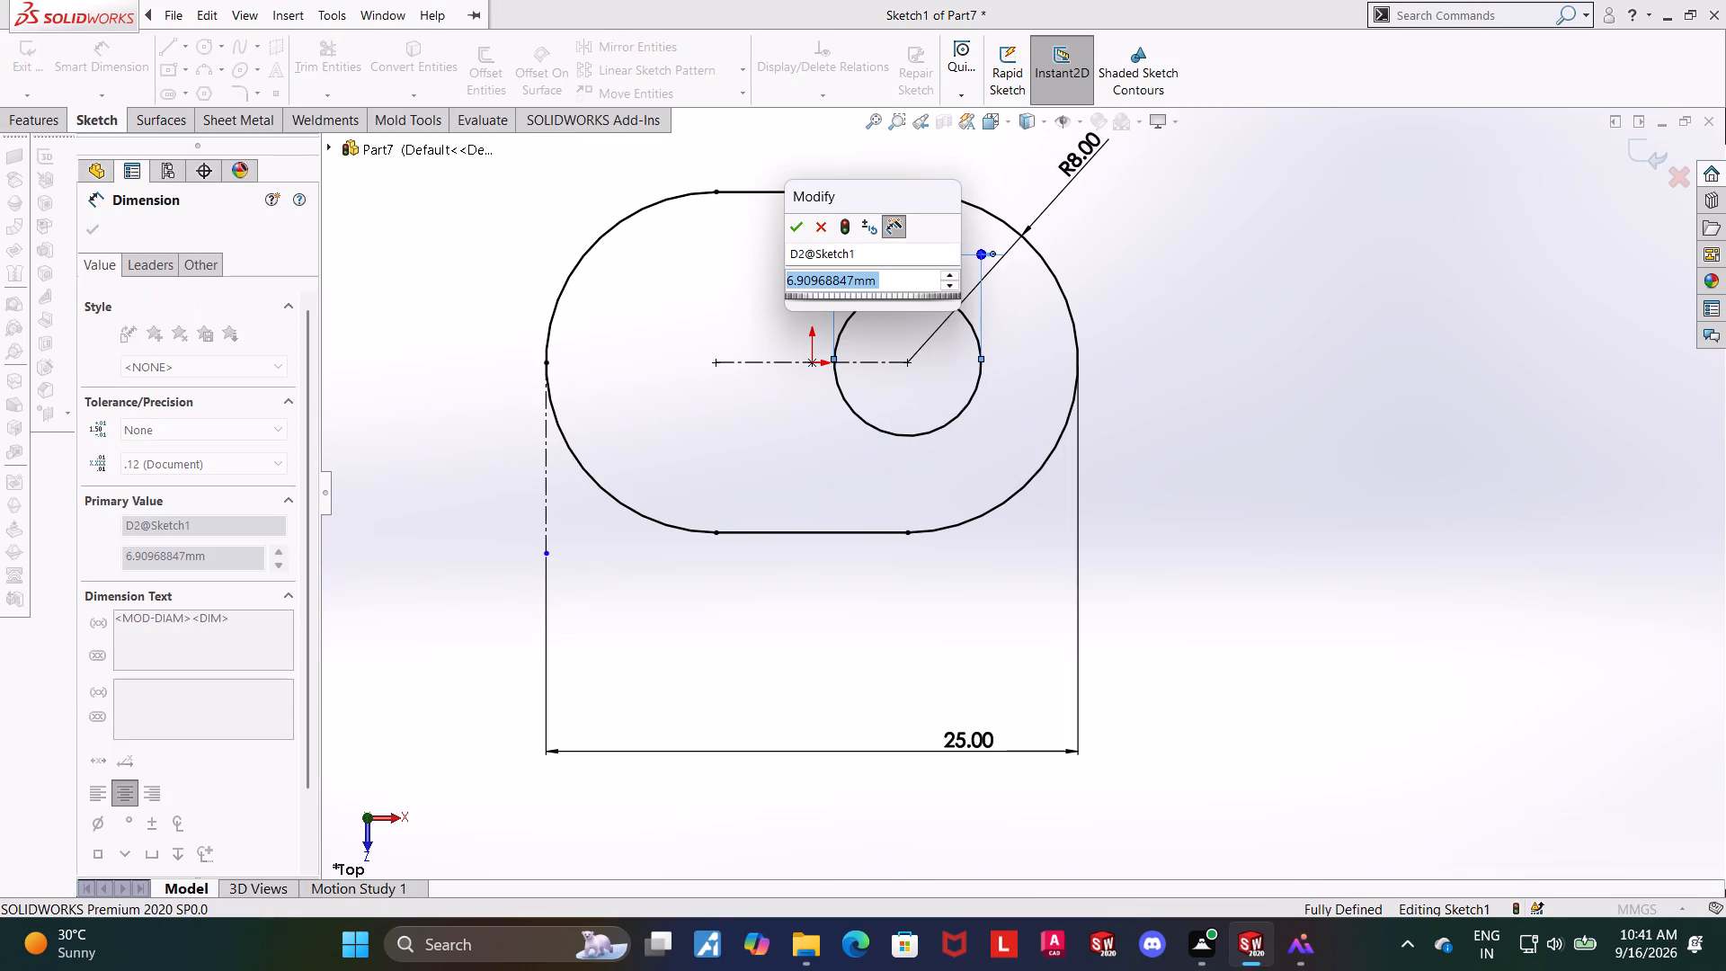
pyautogui.write('6/3')
pyautogui.press('Return')
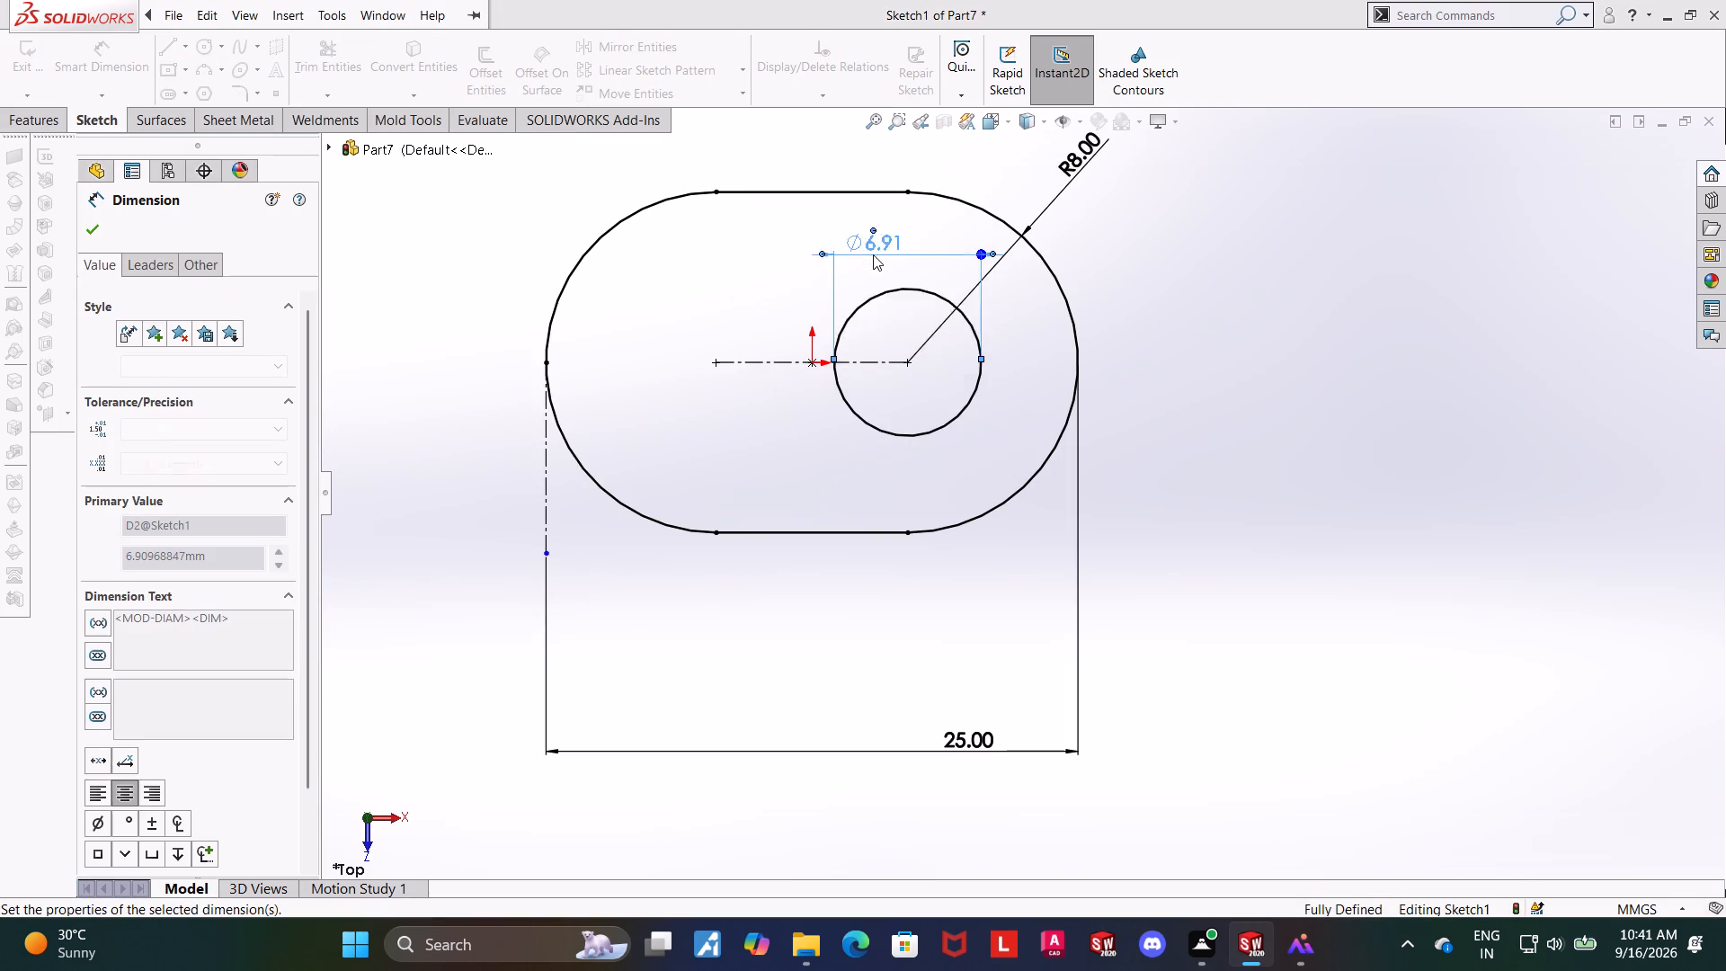
pyautogui.press('Escape')
pyautogui.doubleClick(911, 248)
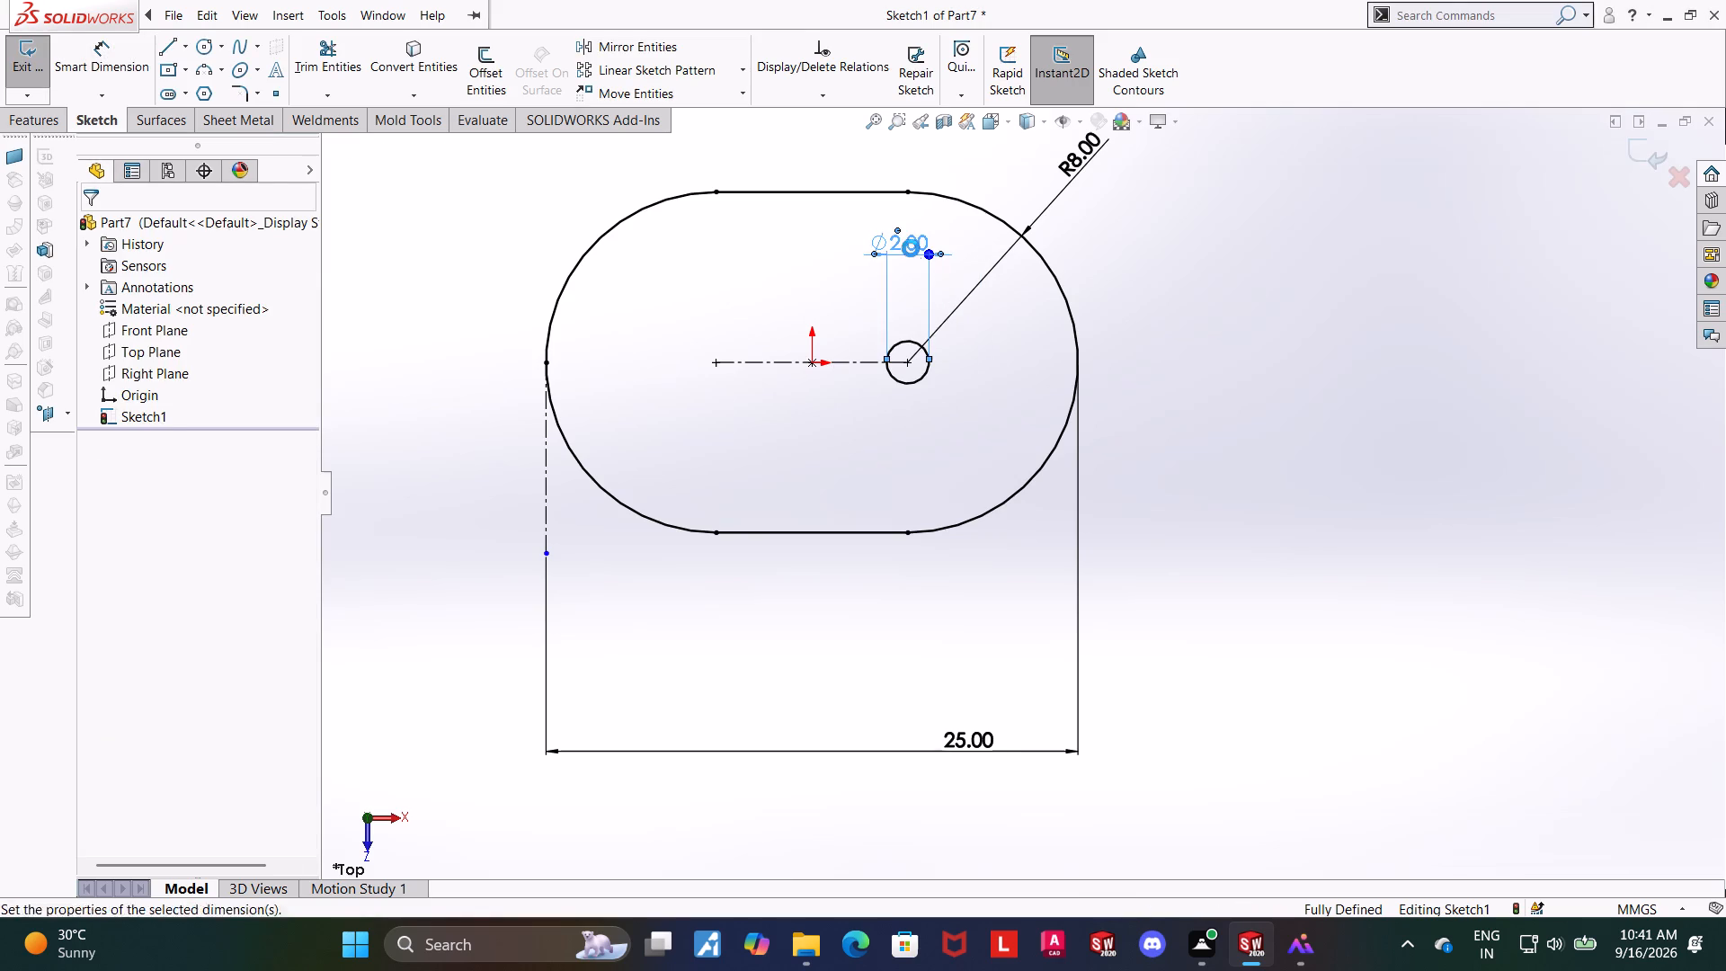
pyautogui.write('5.3')
pyautogui.press('Return')
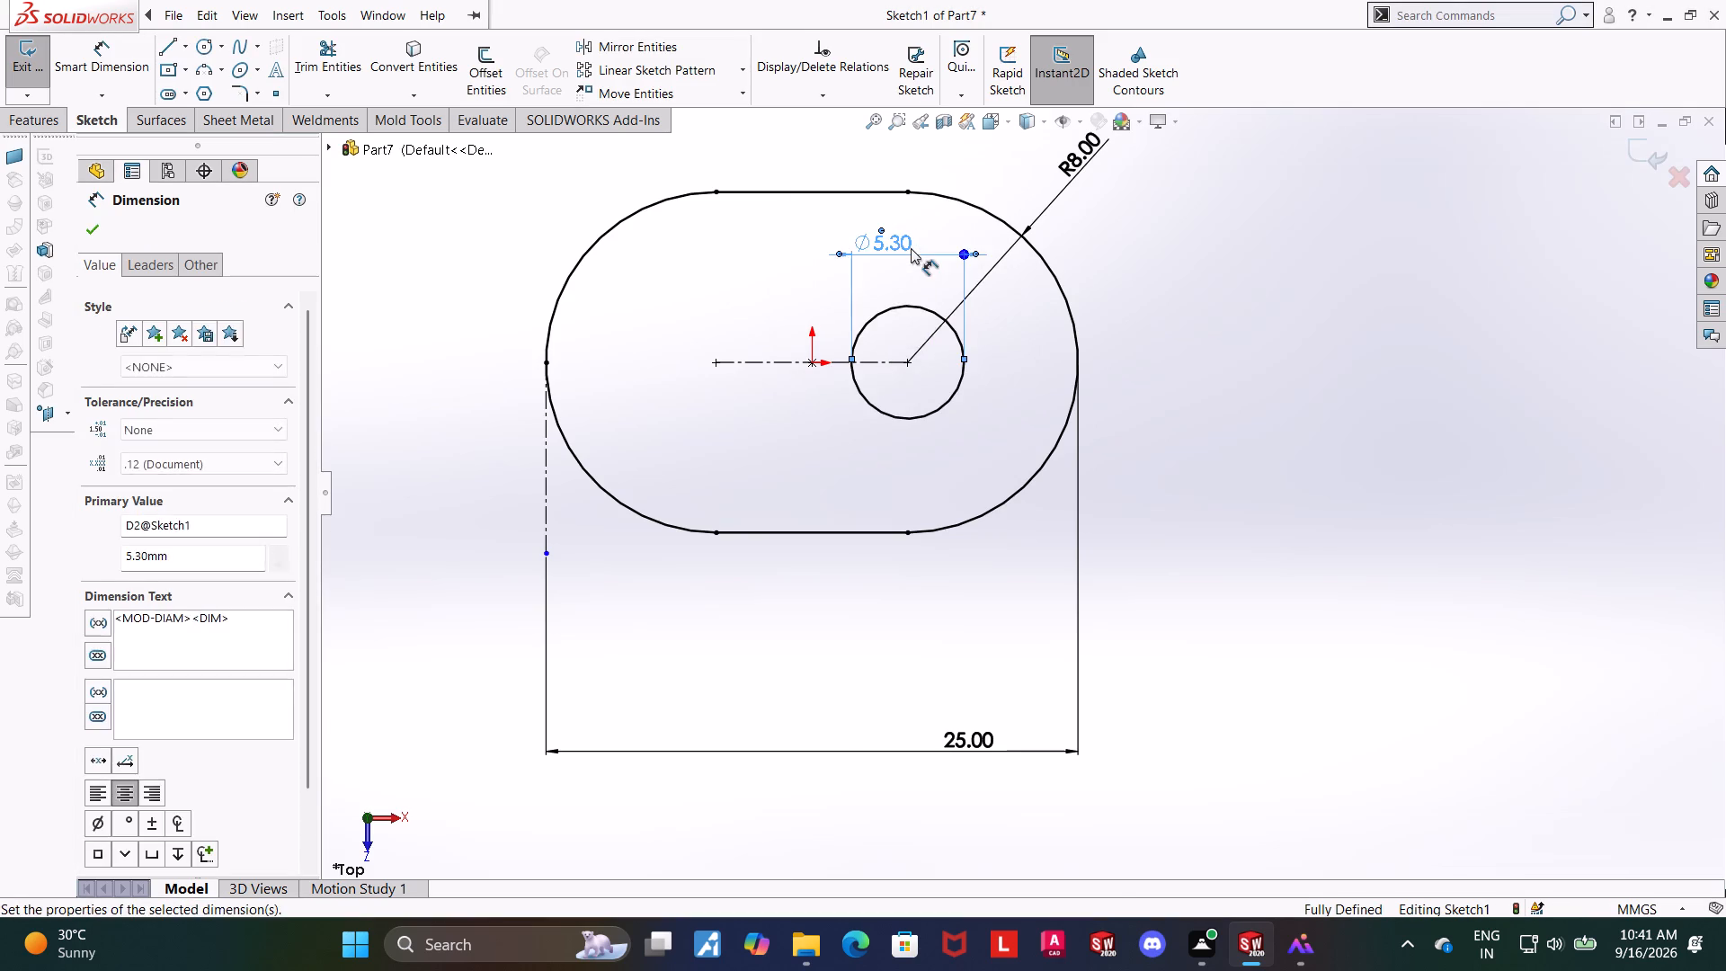
pyautogui.press('Escape')
pyautogui.press('Escape')
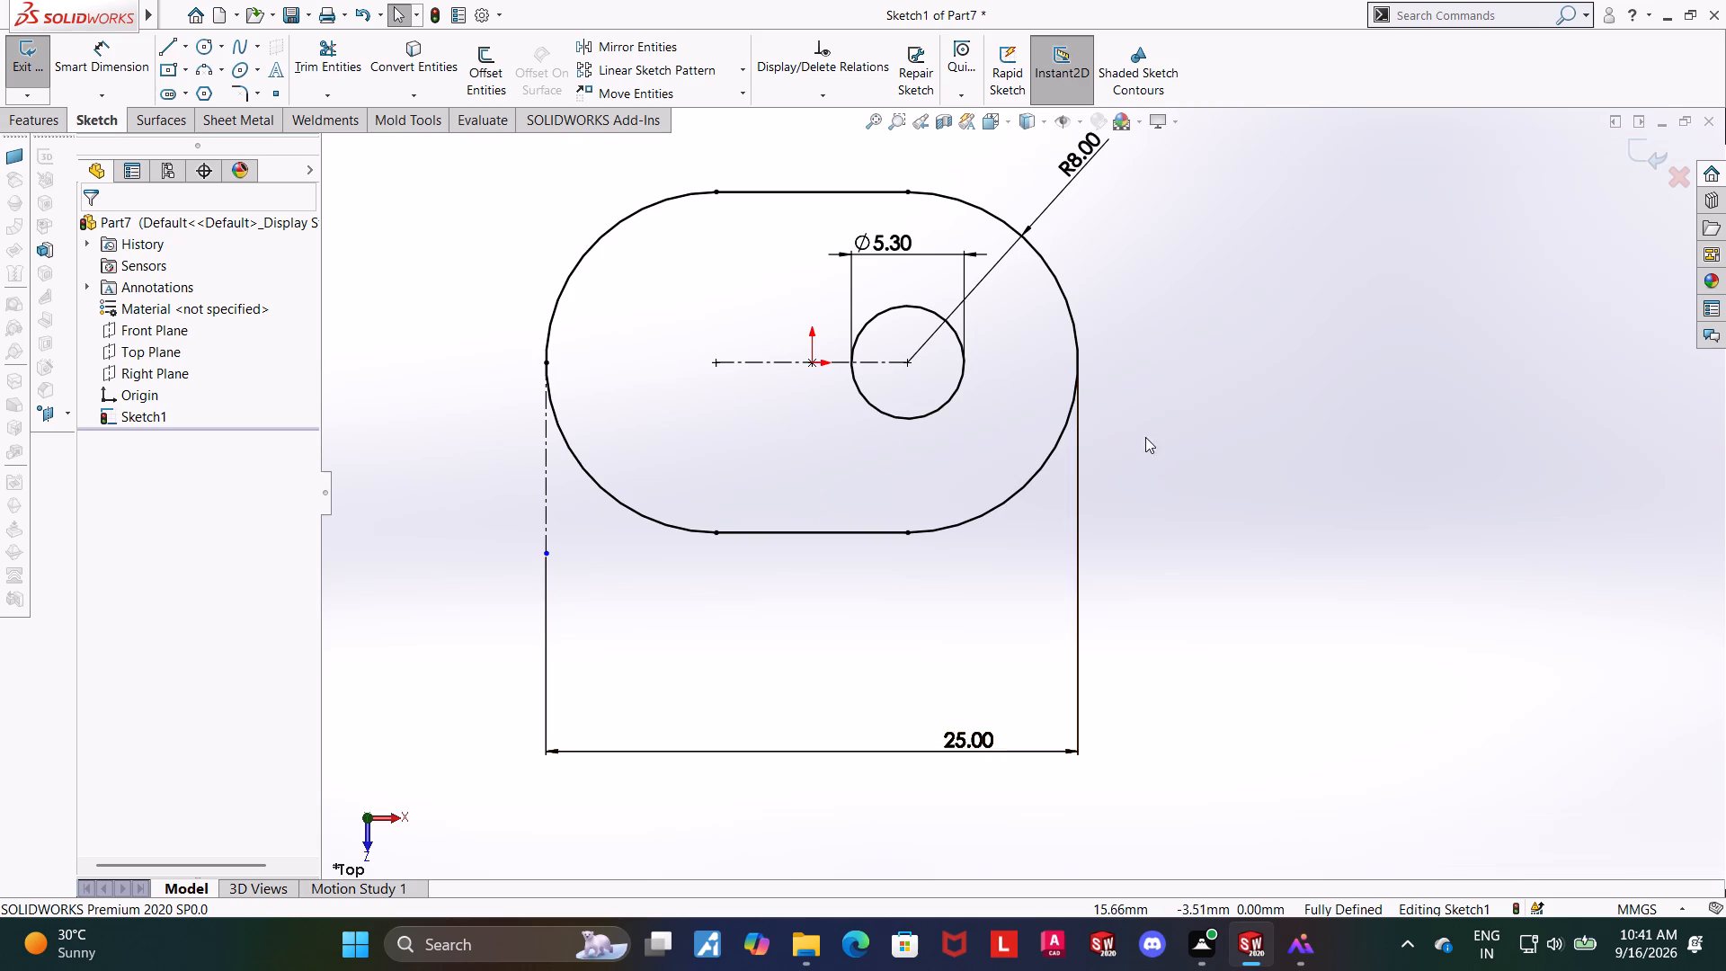
# Exit the sketch and extrude the slot profile with its hole to a blind depth of 1 mm.
pyautogui.moveTo(1167, 462); pyautogui.dragTo(1163, 411, button='middle')
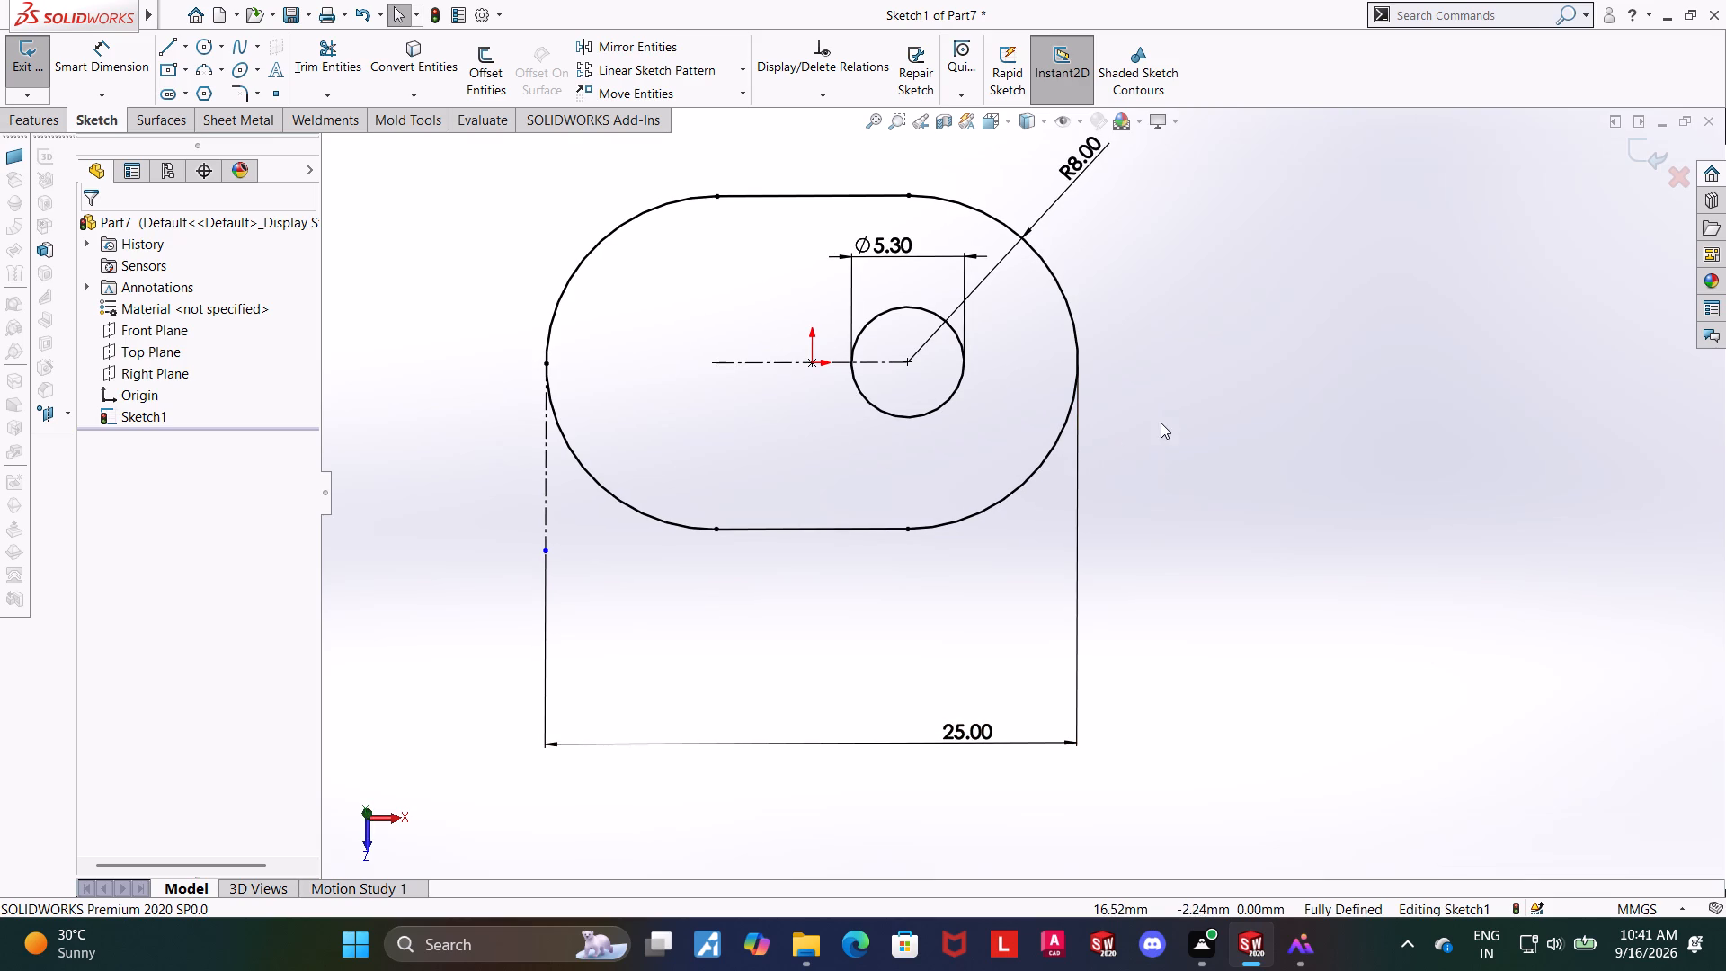
pyautogui.scroll(1, 1537, 278)
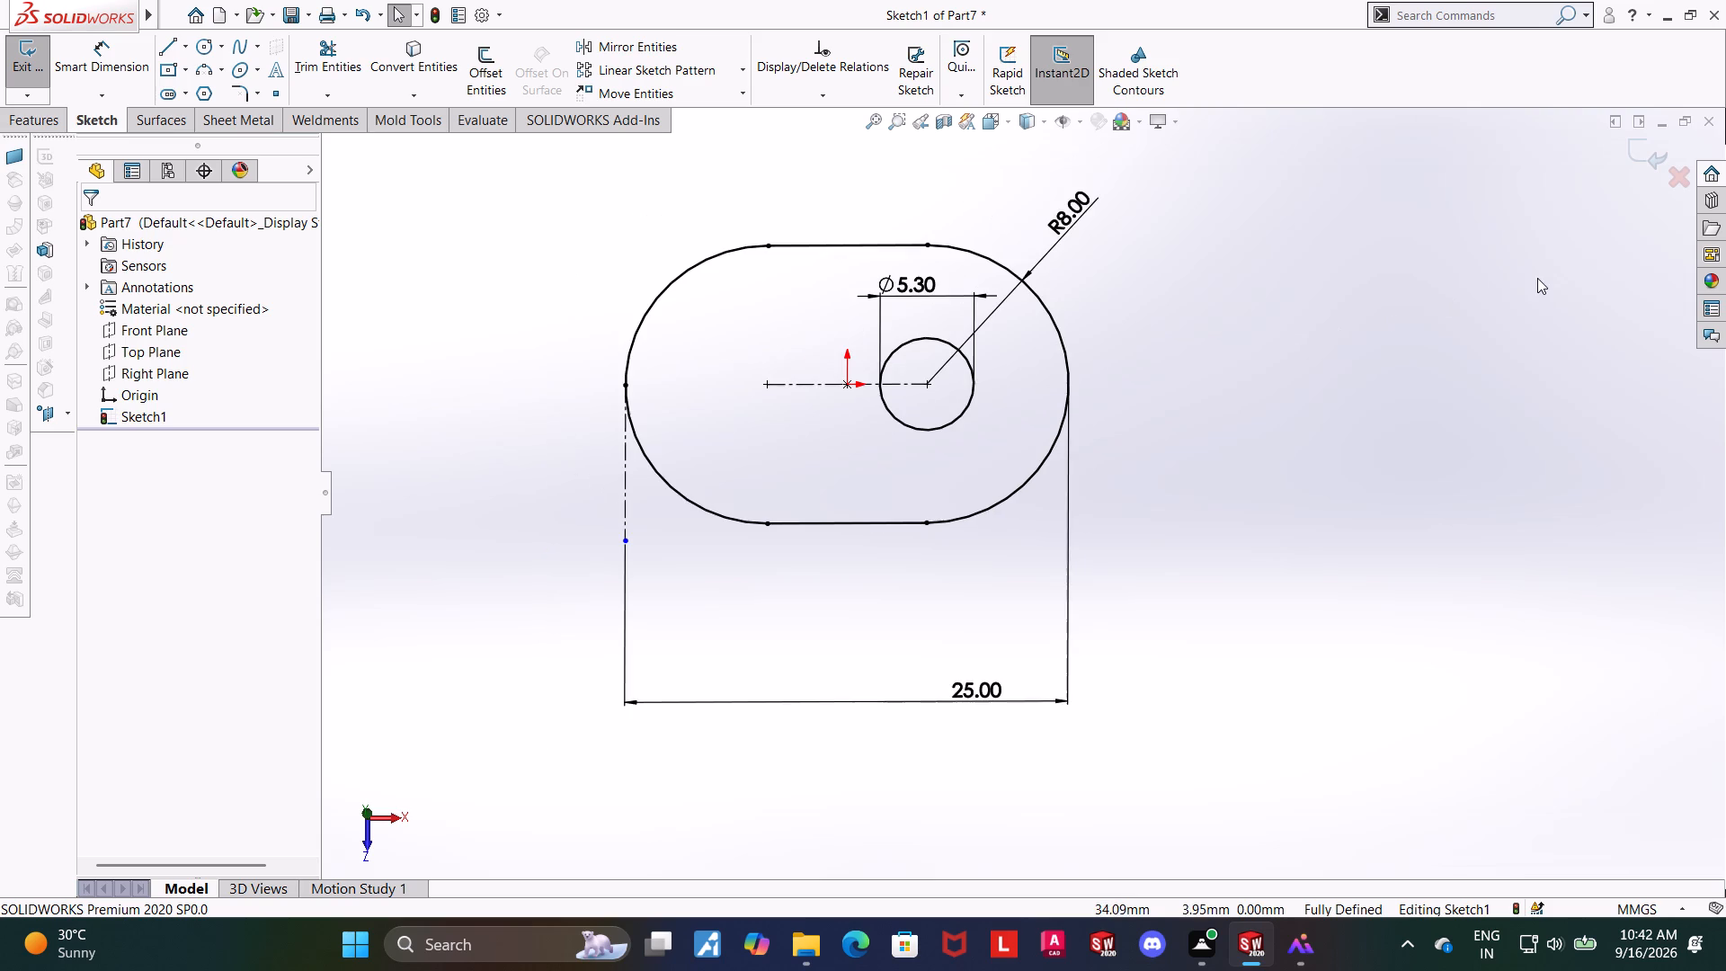
pyautogui.click(1645, 162)
pyautogui.moveTo(1218, 487); pyautogui.dragTo(1199, 377, button='middle')
pyautogui.click(34, 64)
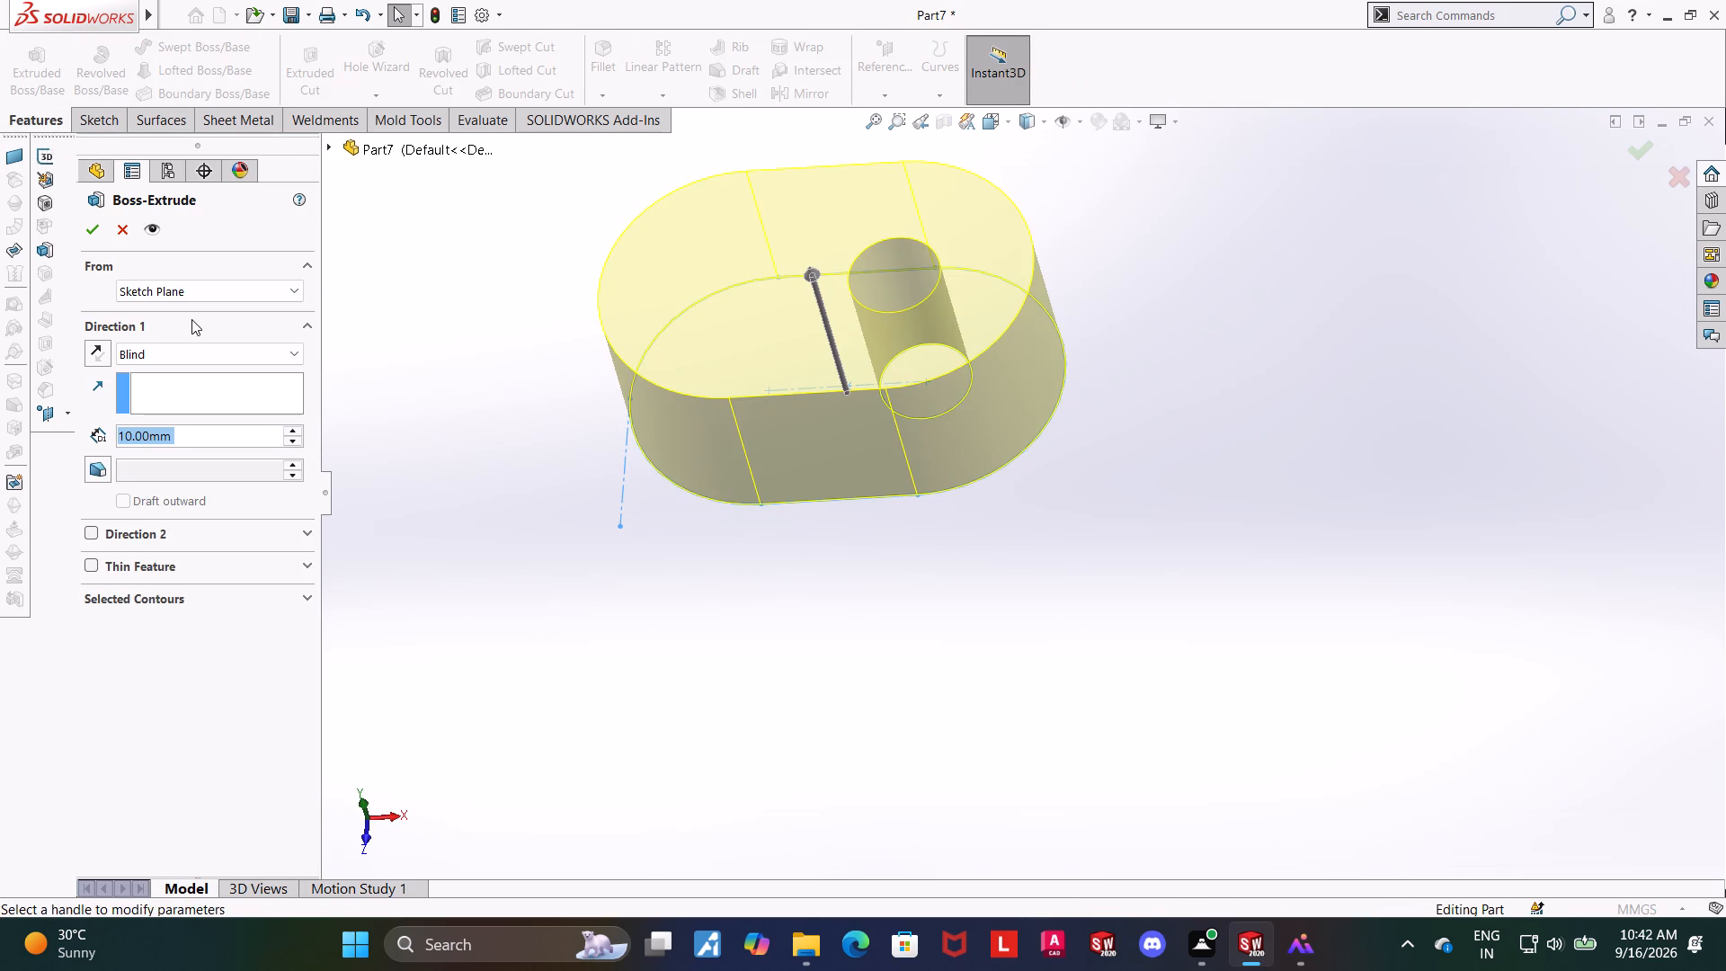
pyautogui.press('1')
pyautogui.press('Return')
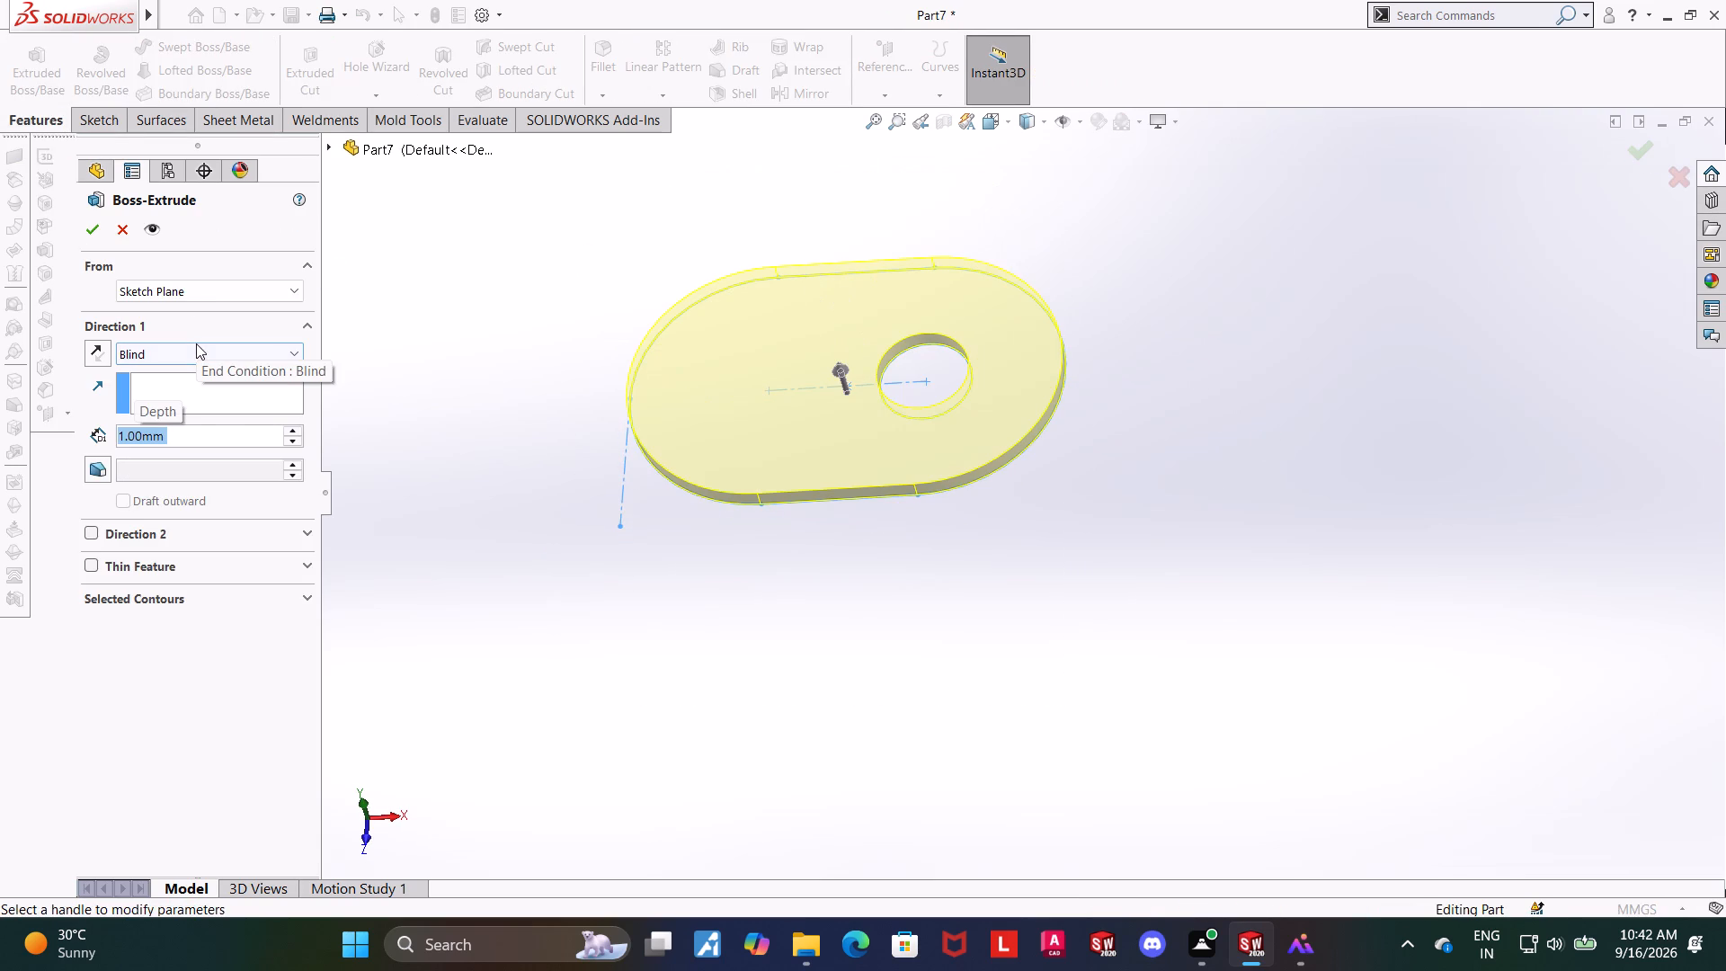
pyautogui.click(92, 224)
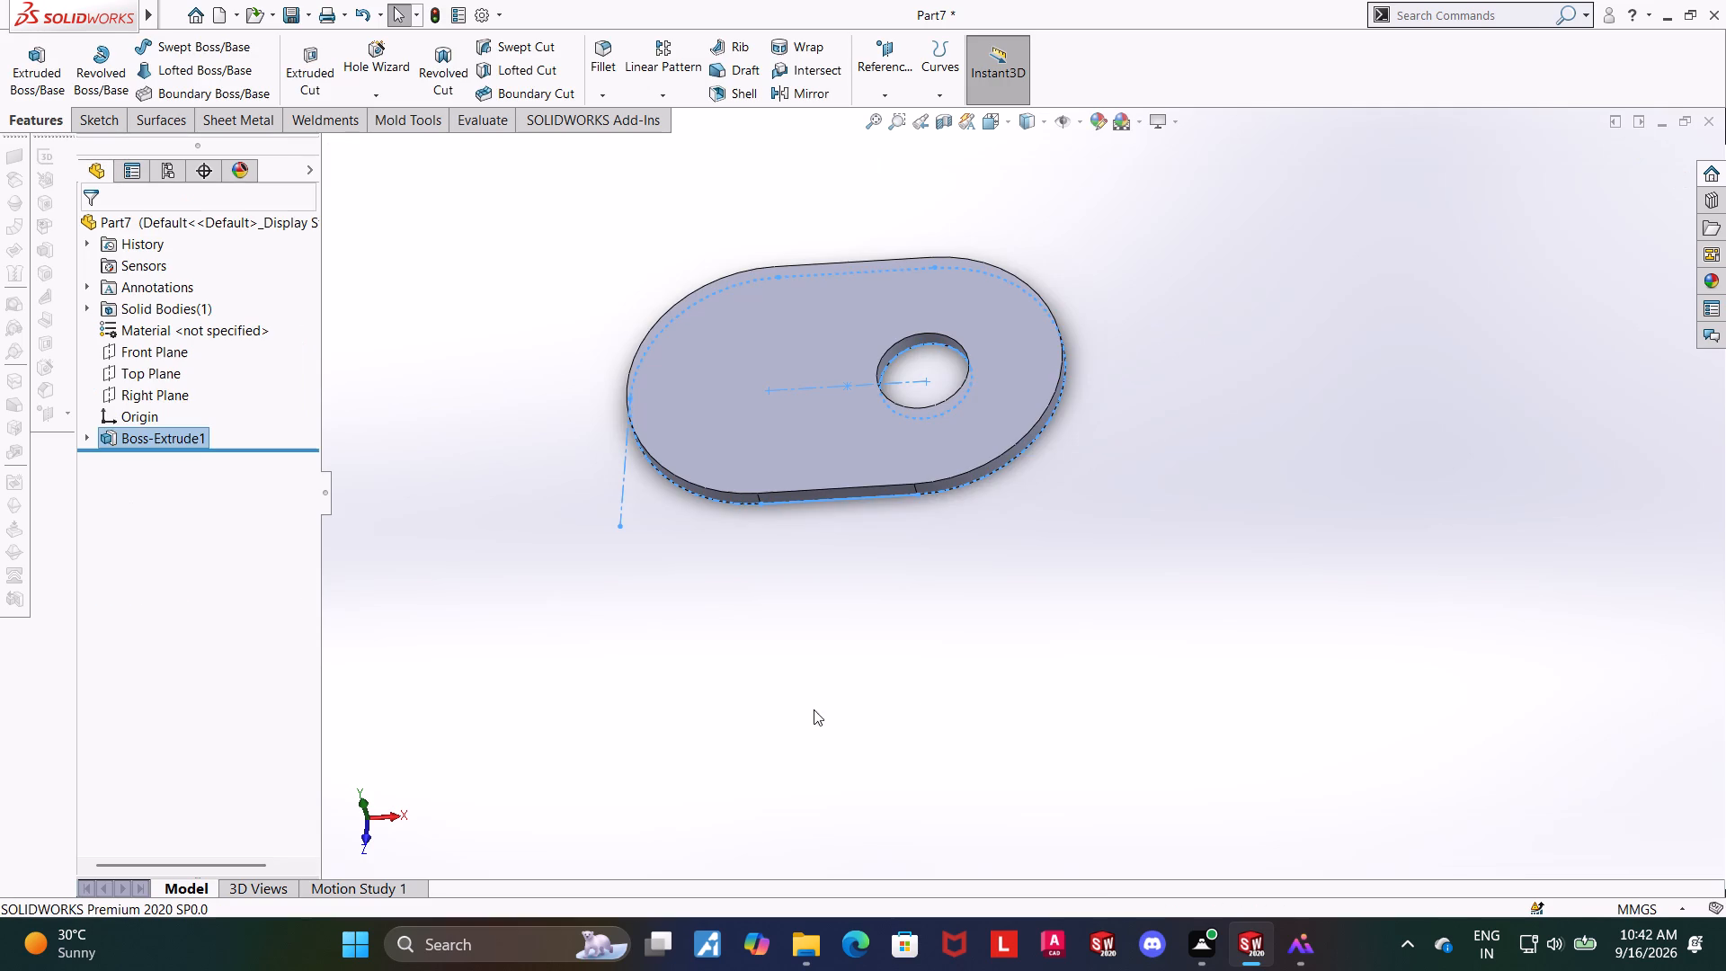
pyautogui.click(920, 698)
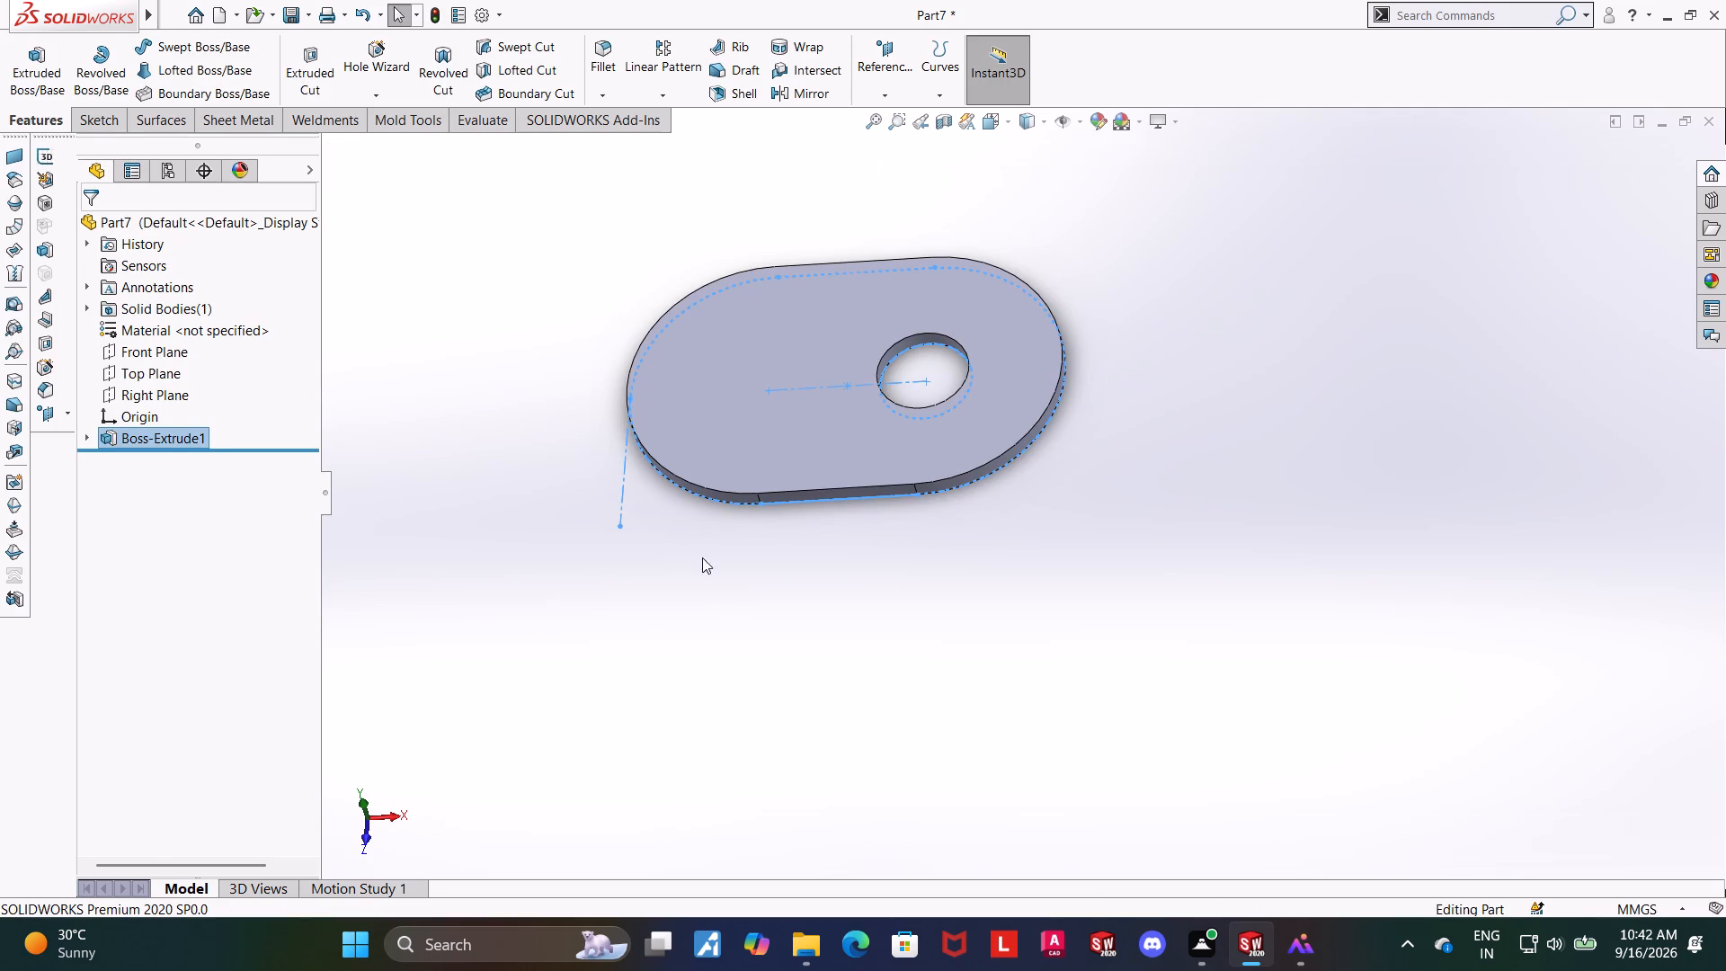
# Start a new sketch on the plate's upper face and view it face-on.
pyautogui.click(768, 389)
pyautogui.click(853, 335)
pyautogui.click(178, 460)
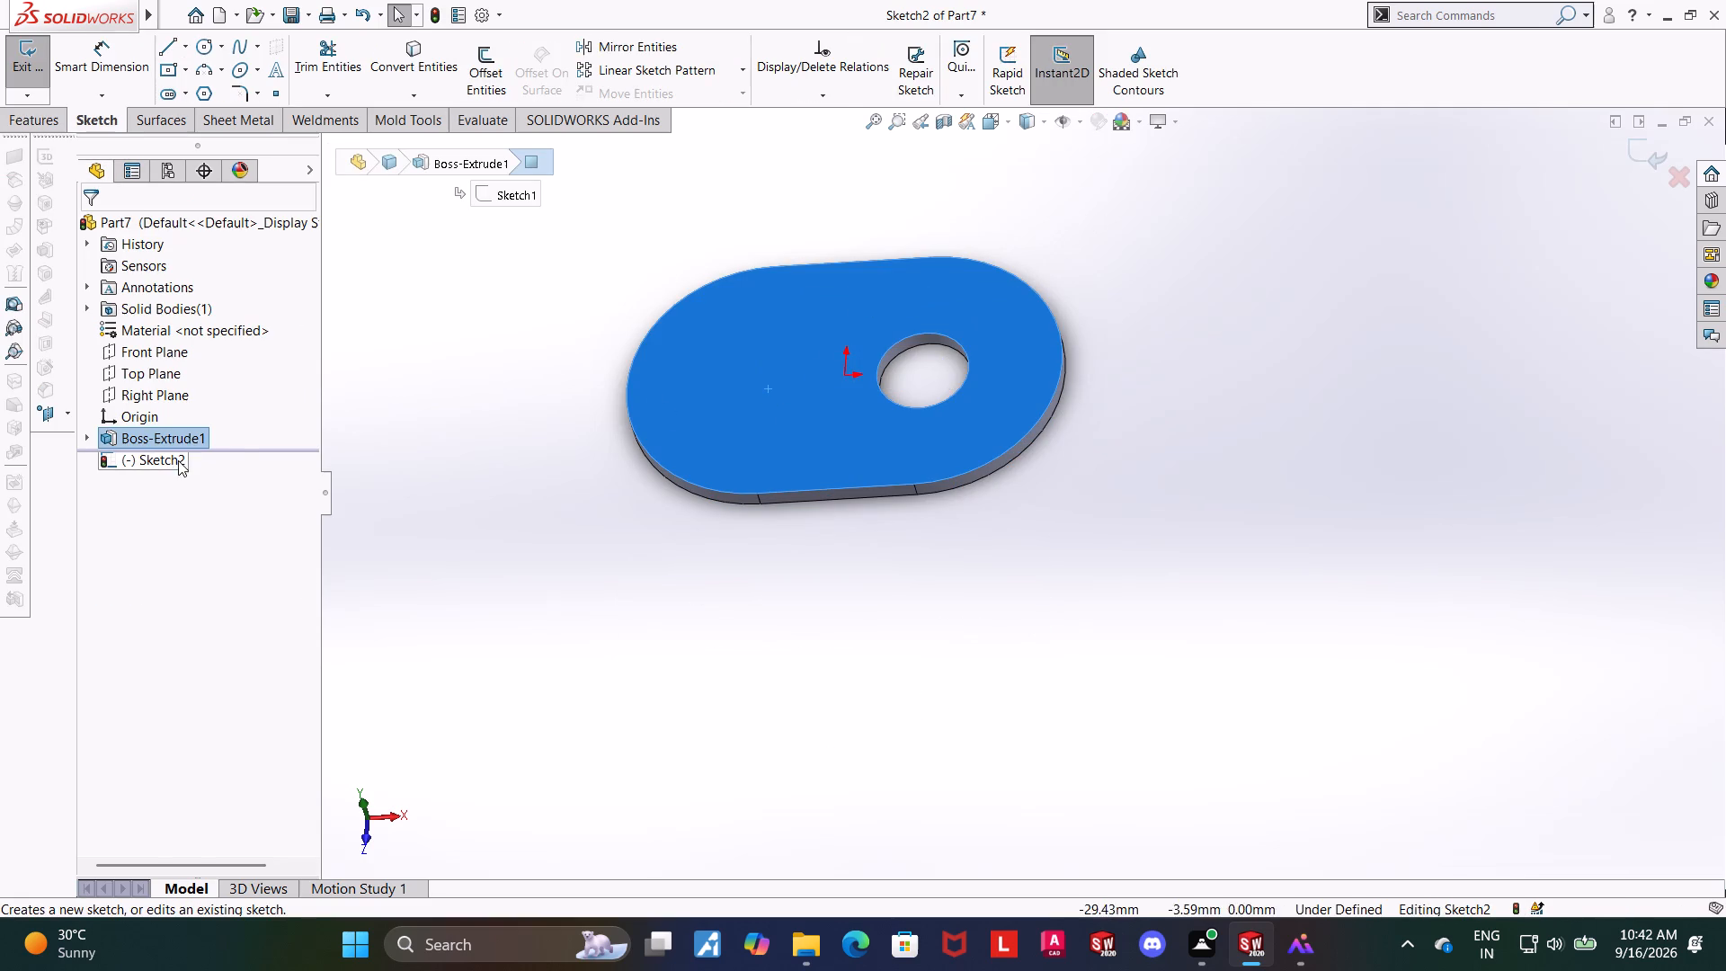
pyautogui.click(210, 440)
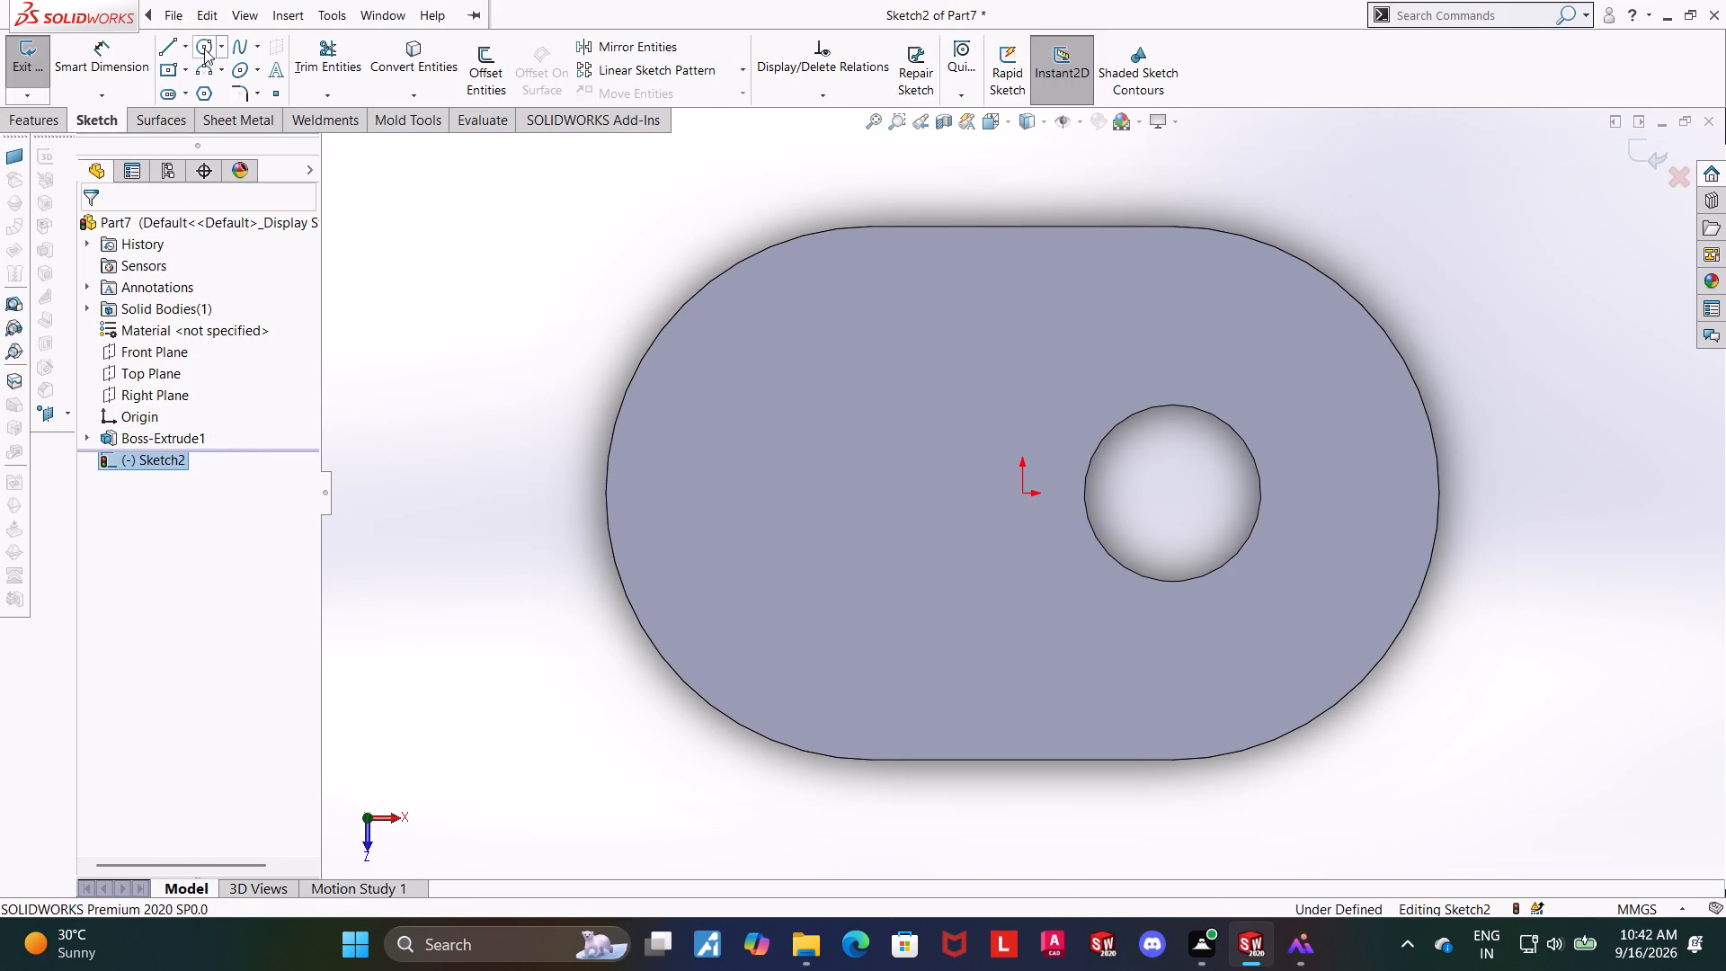
# Sketch a horizontal centreline about 40 mm long through the origin, extending past both rounded ends of the plate.
pyautogui.click(185, 50)
pyautogui.click(191, 88)
pyautogui.scroll(3, 956, 416)
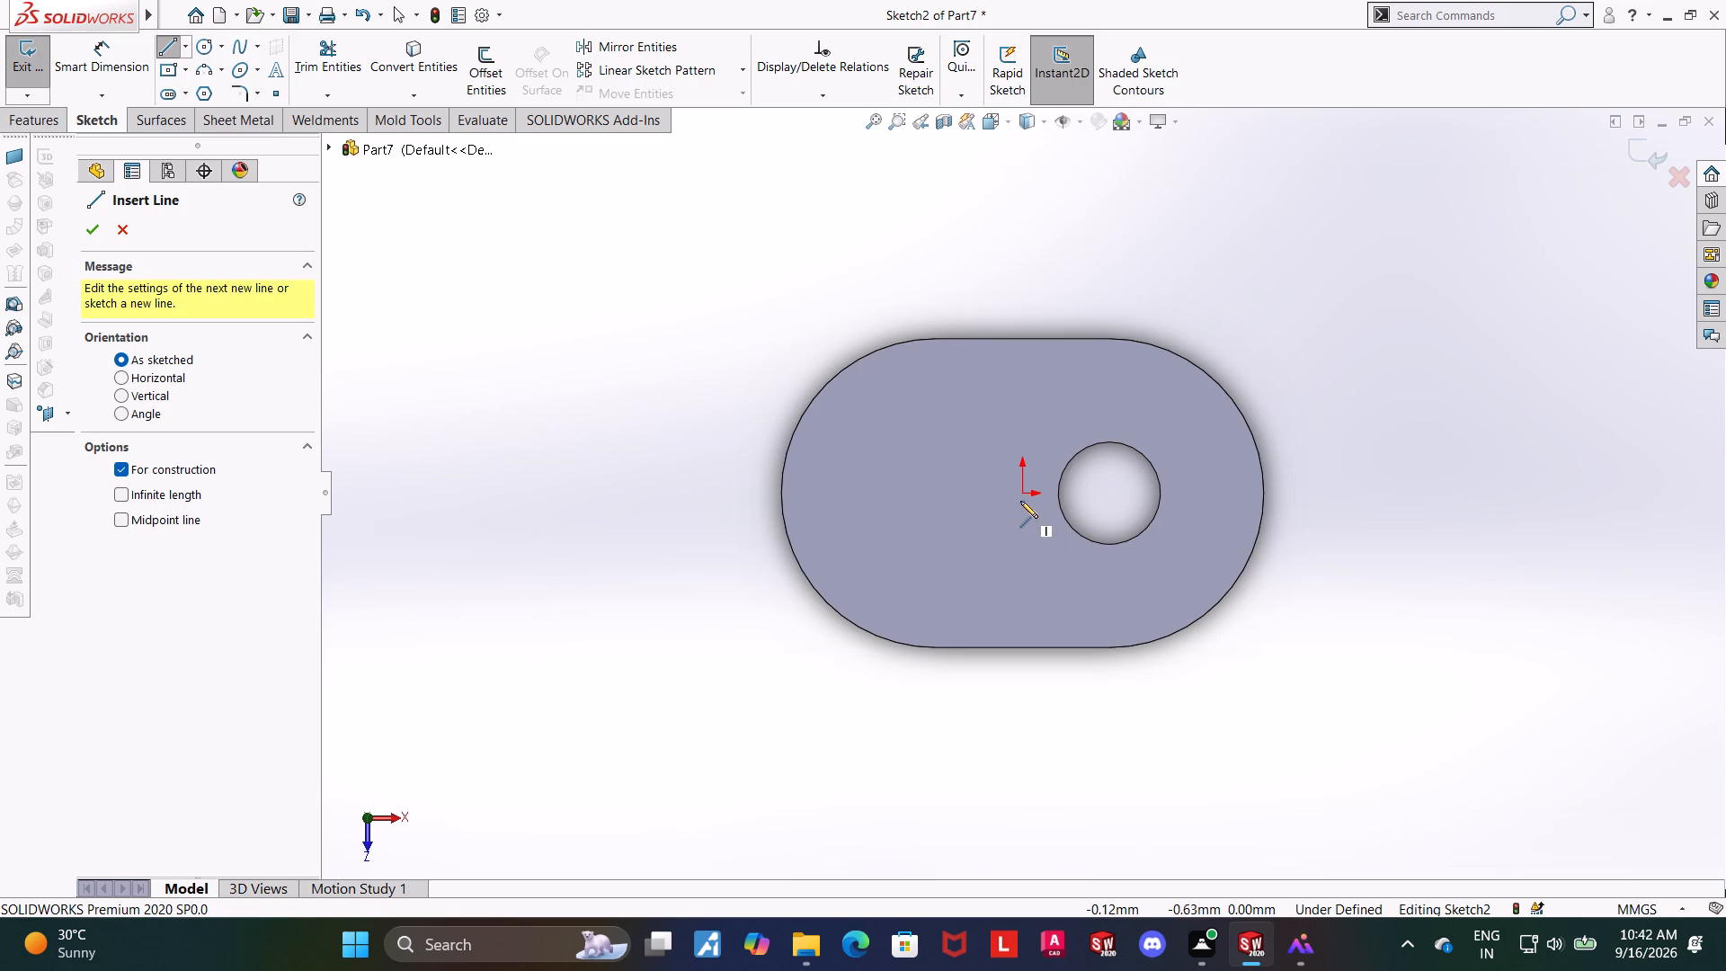
pyautogui.click(1305, 488)
pyautogui.click(522, 490)
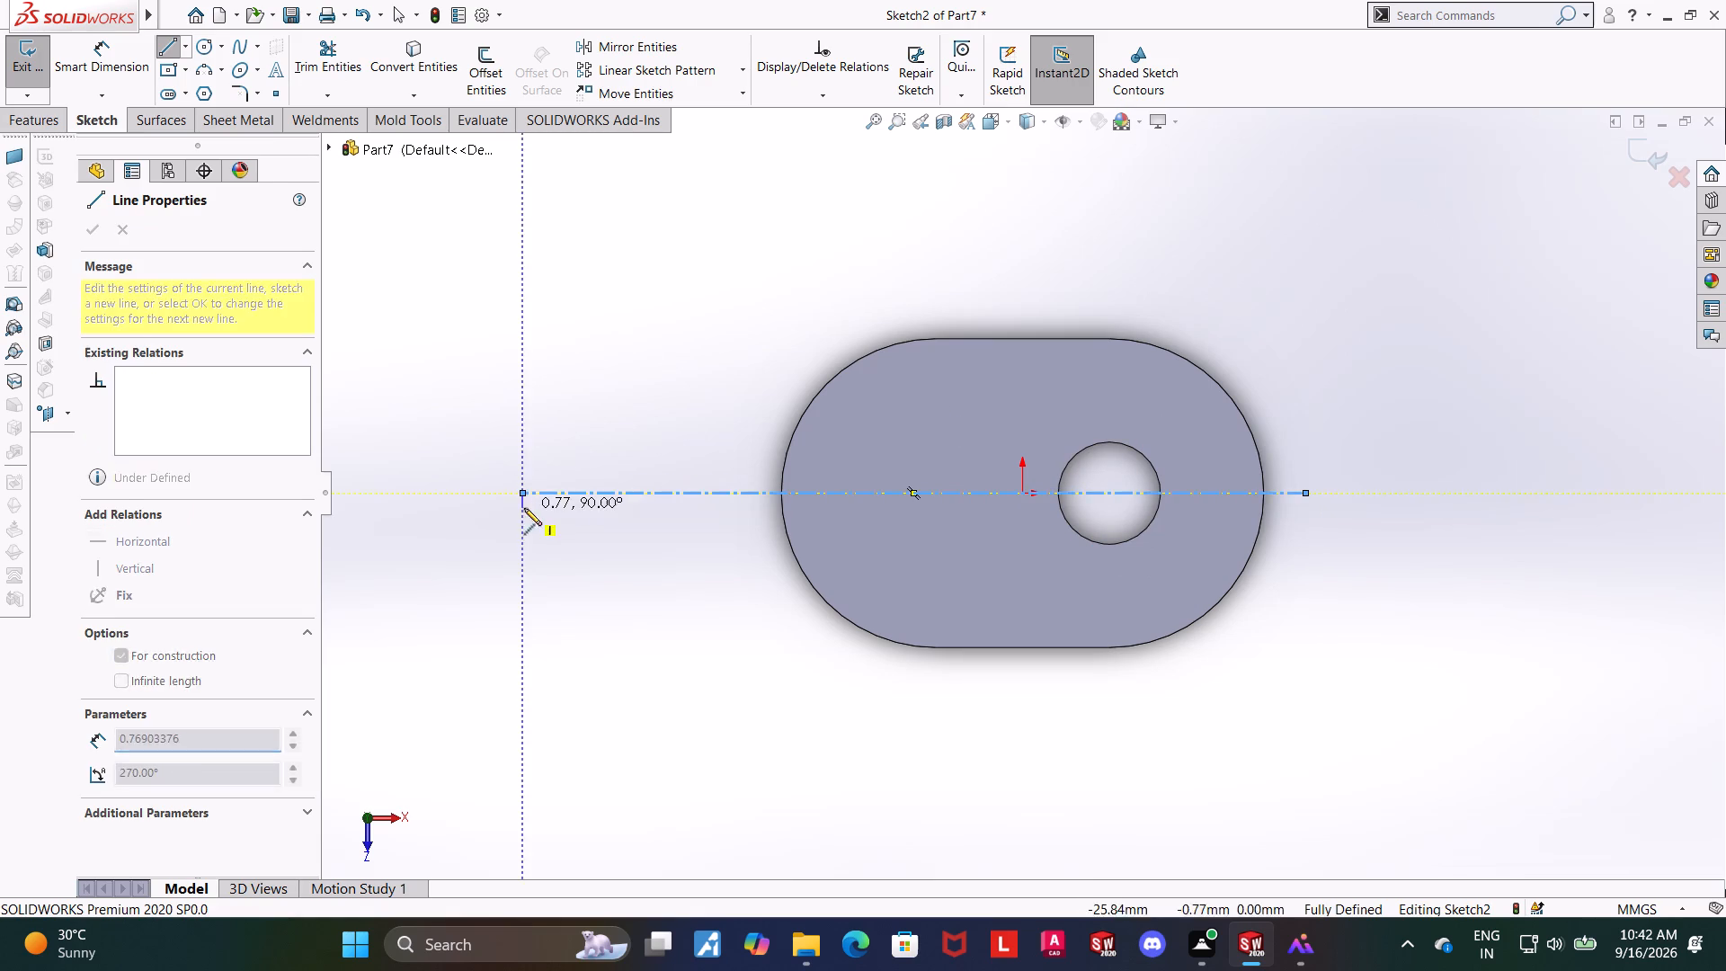
pyautogui.press('Escape')
pyautogui.press('Escape')
pyautogui.press('Escape')
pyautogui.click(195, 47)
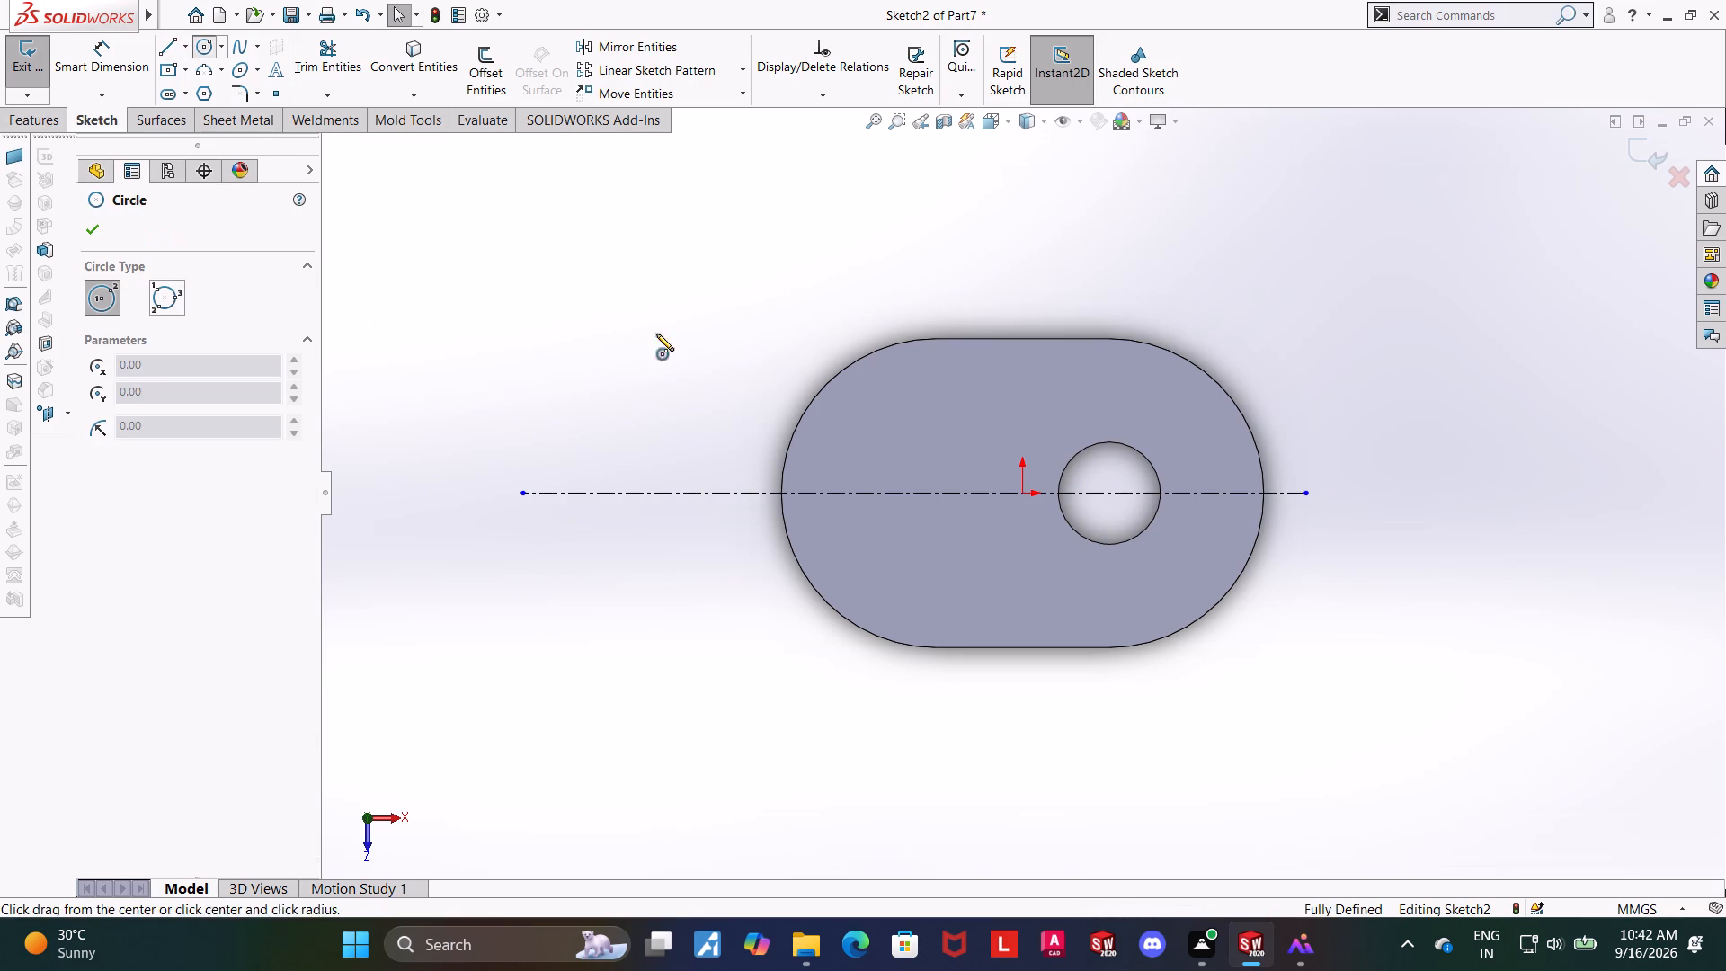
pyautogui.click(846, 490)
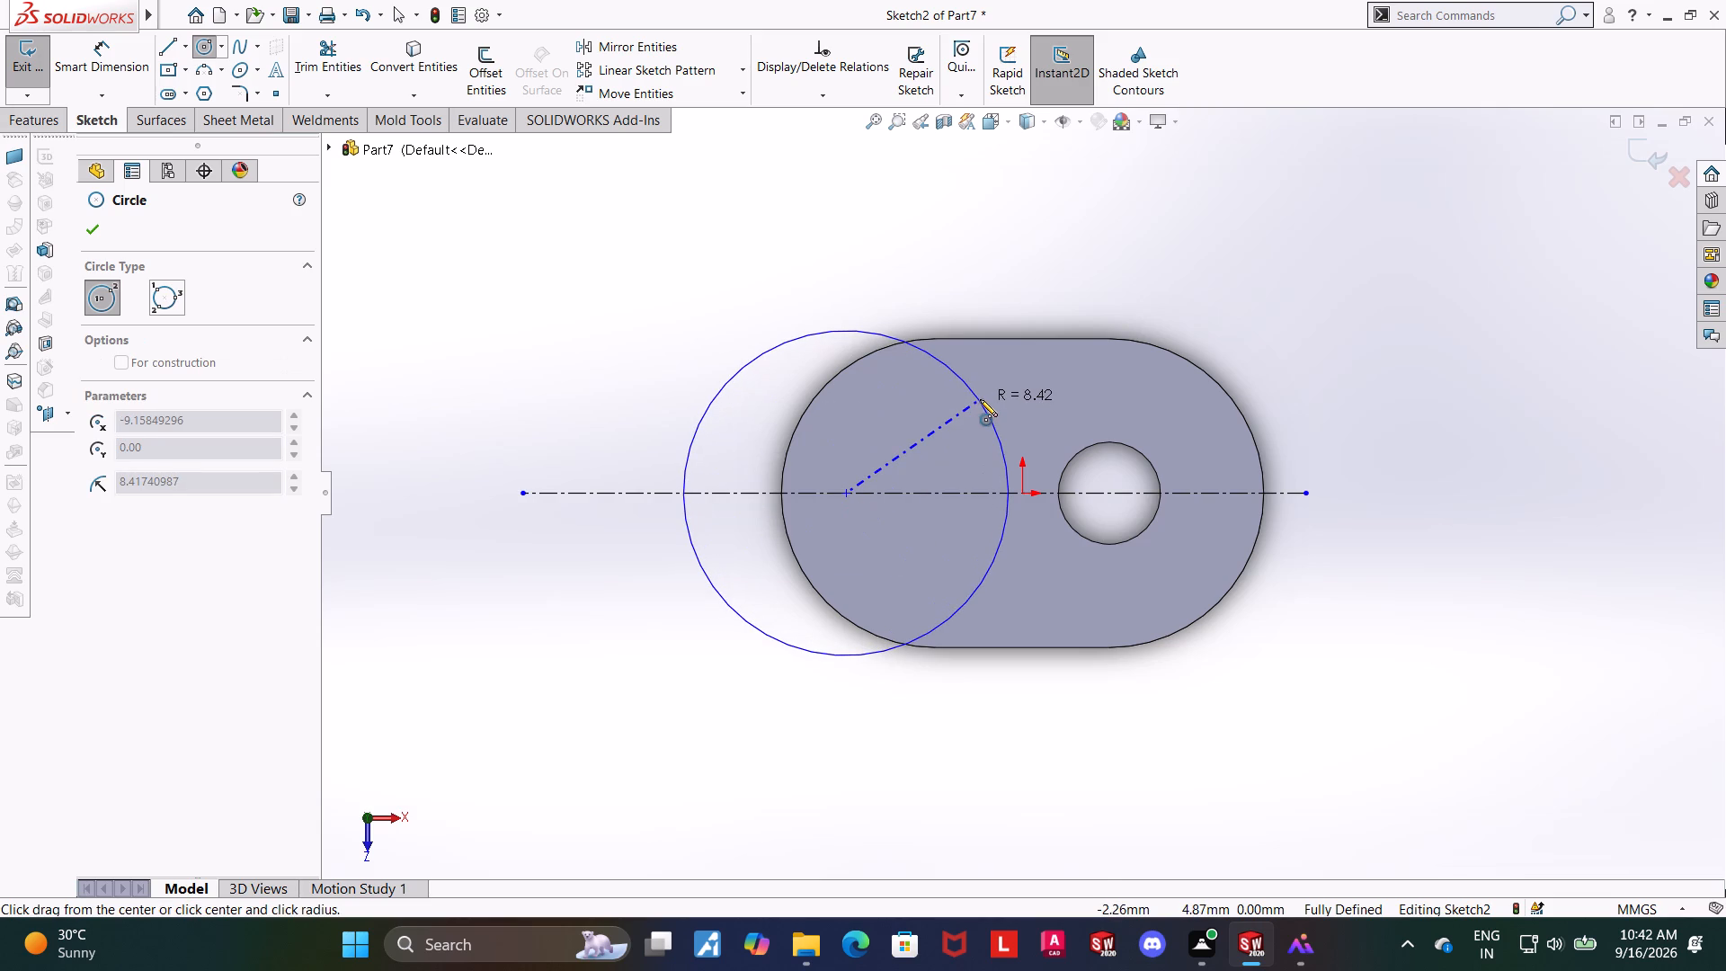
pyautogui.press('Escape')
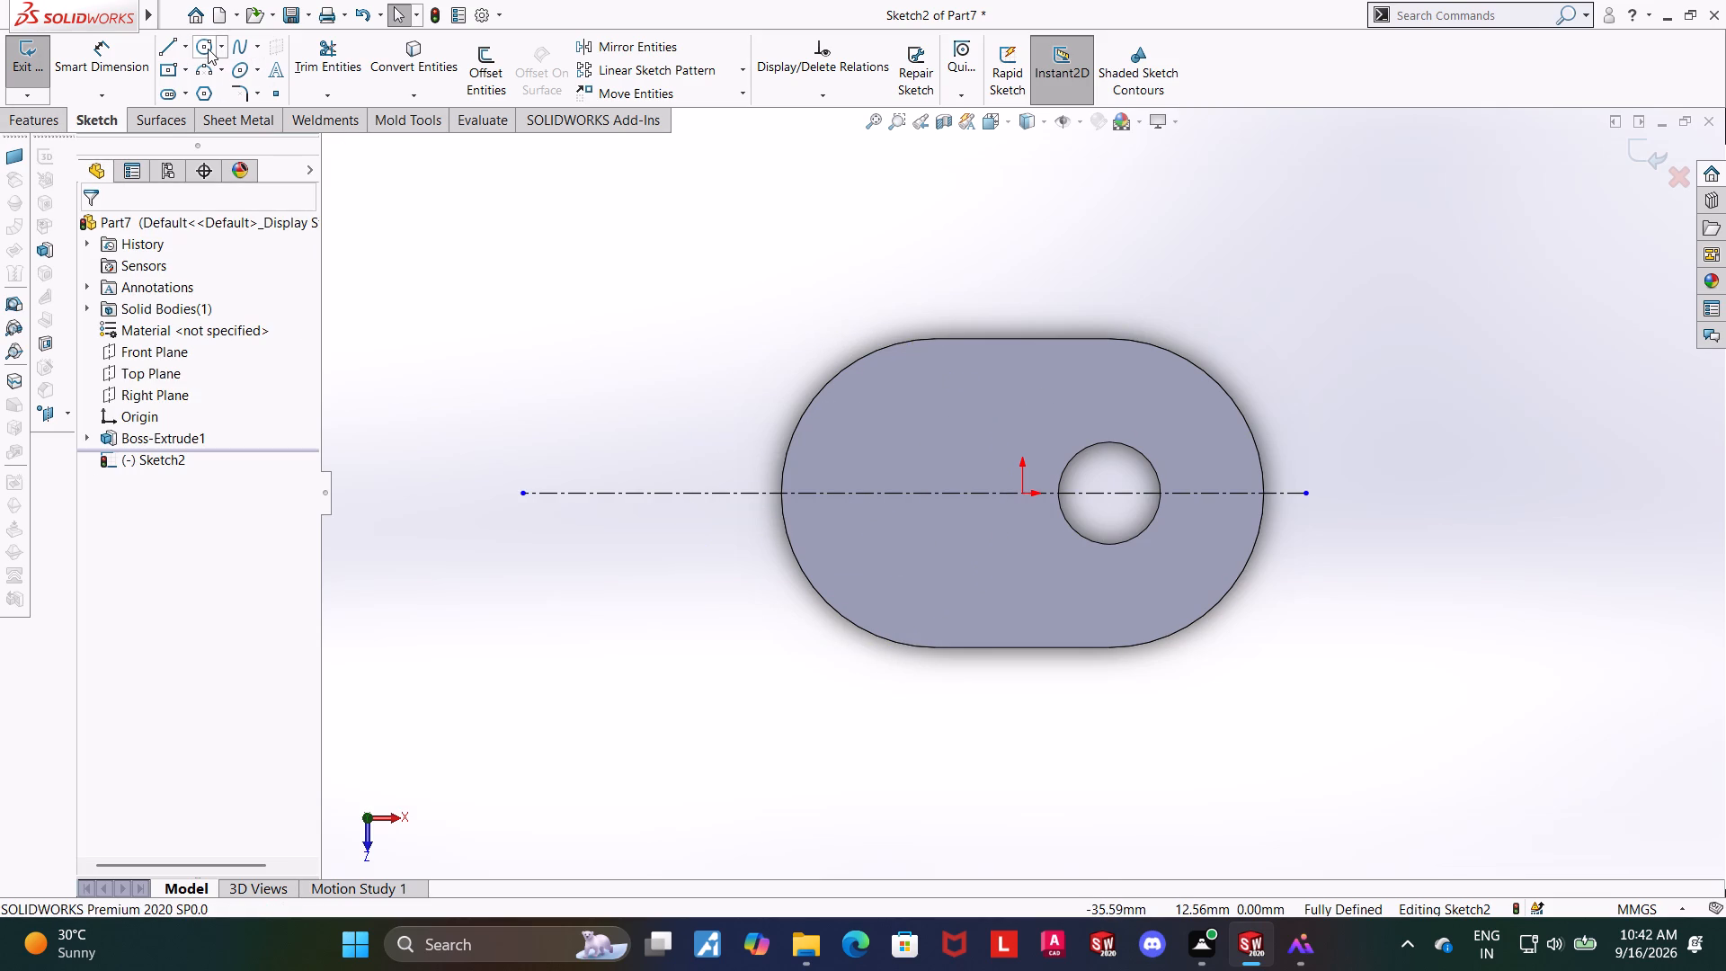
# Sketch a circle about 16.5 mm in diameter centred where the centreline meets the plate's negative-X rounded end.
pyautogui.click(208, 49)
pyautogui.click(778, 488)
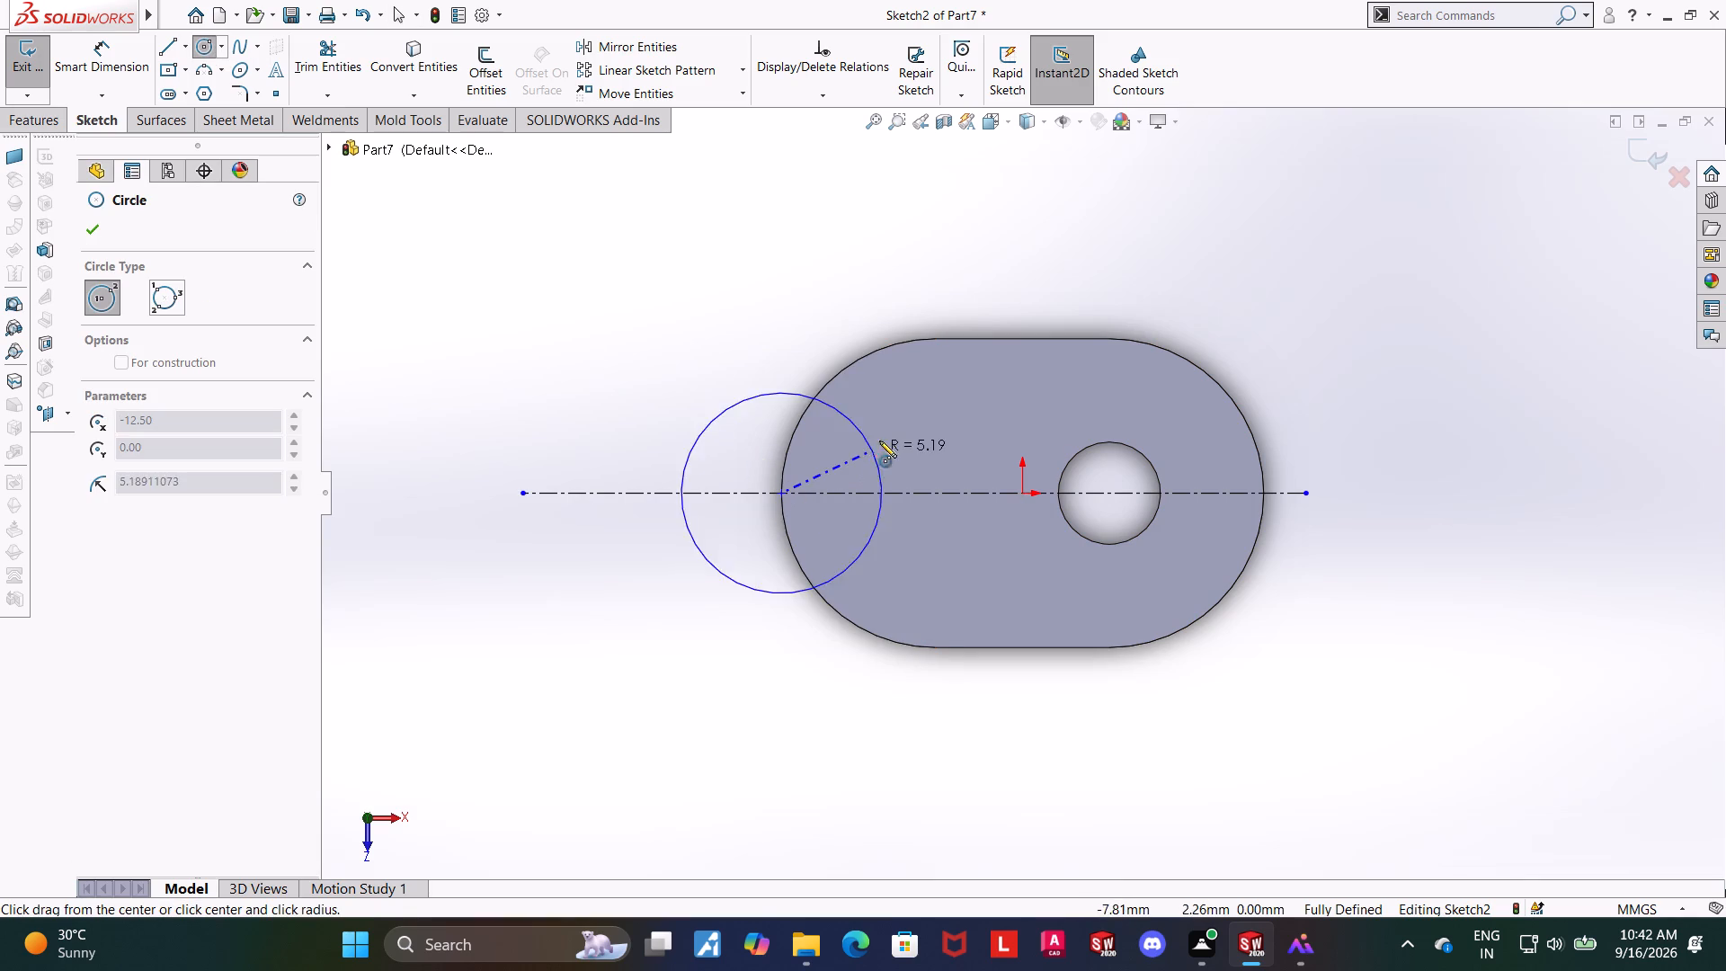
pyautogui.click(925, 423)
pyautogui.press('Escape')
pyautogui.press('Escape')
# Dimension the circle's diameter as 19 mm.
pyautogui.click(109, 48)
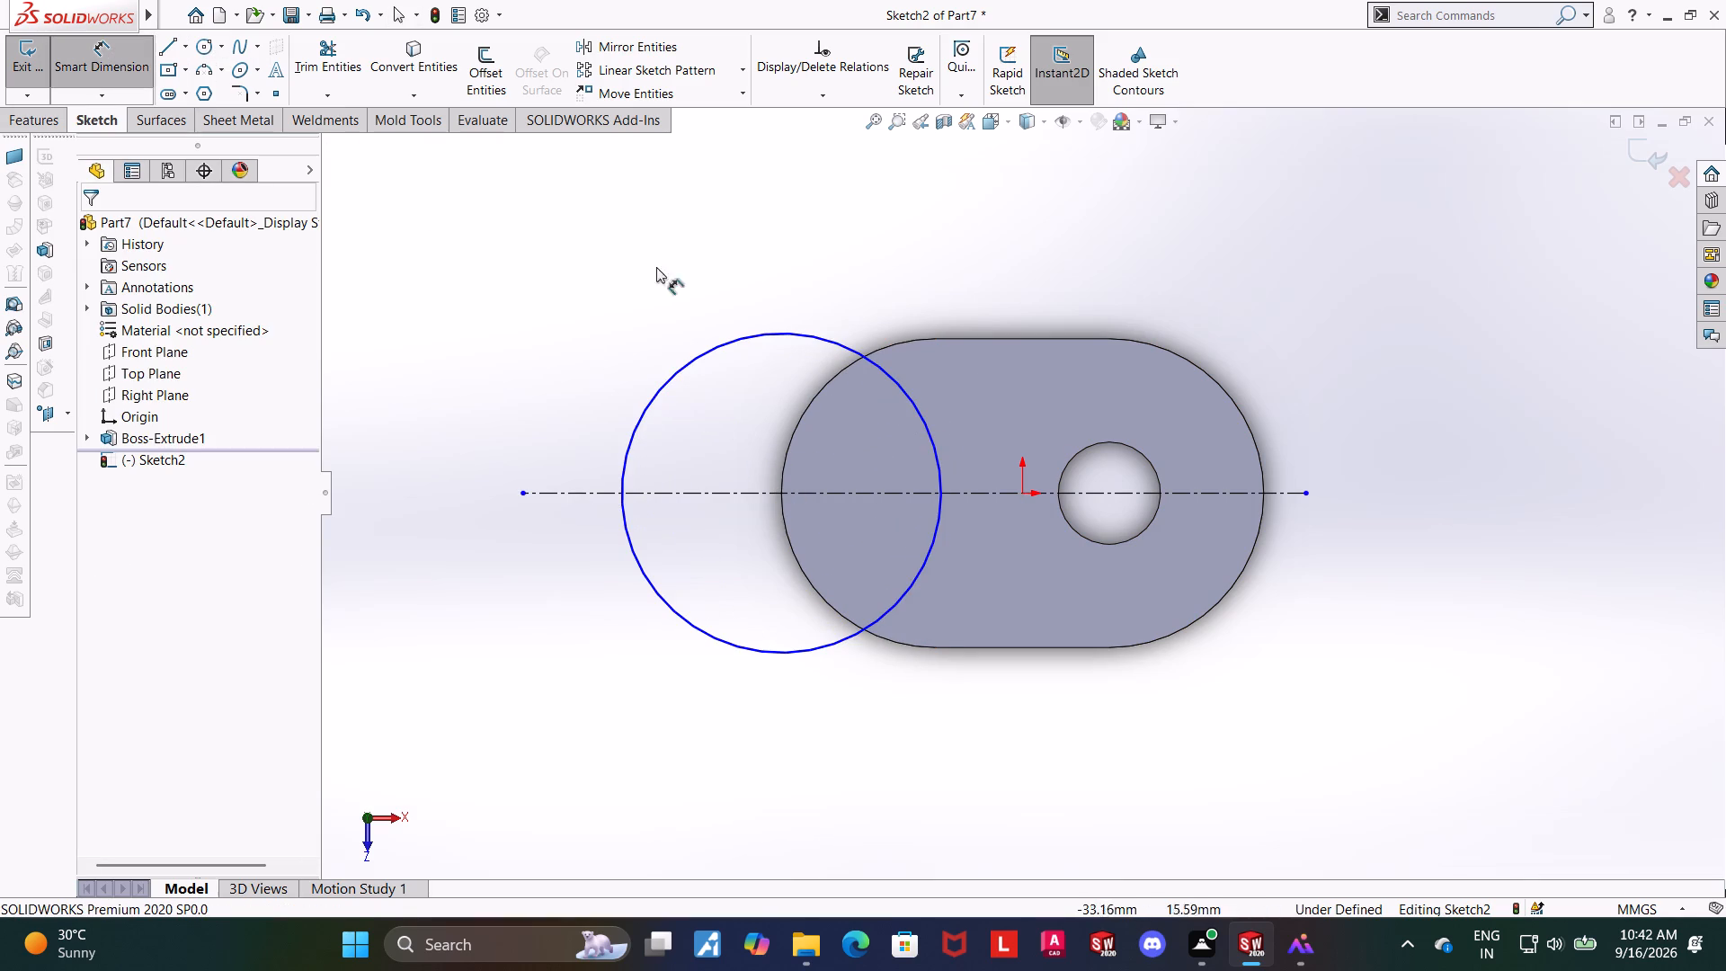
pyautogui.click(912, 395)
pyautogui.click(915, 294)
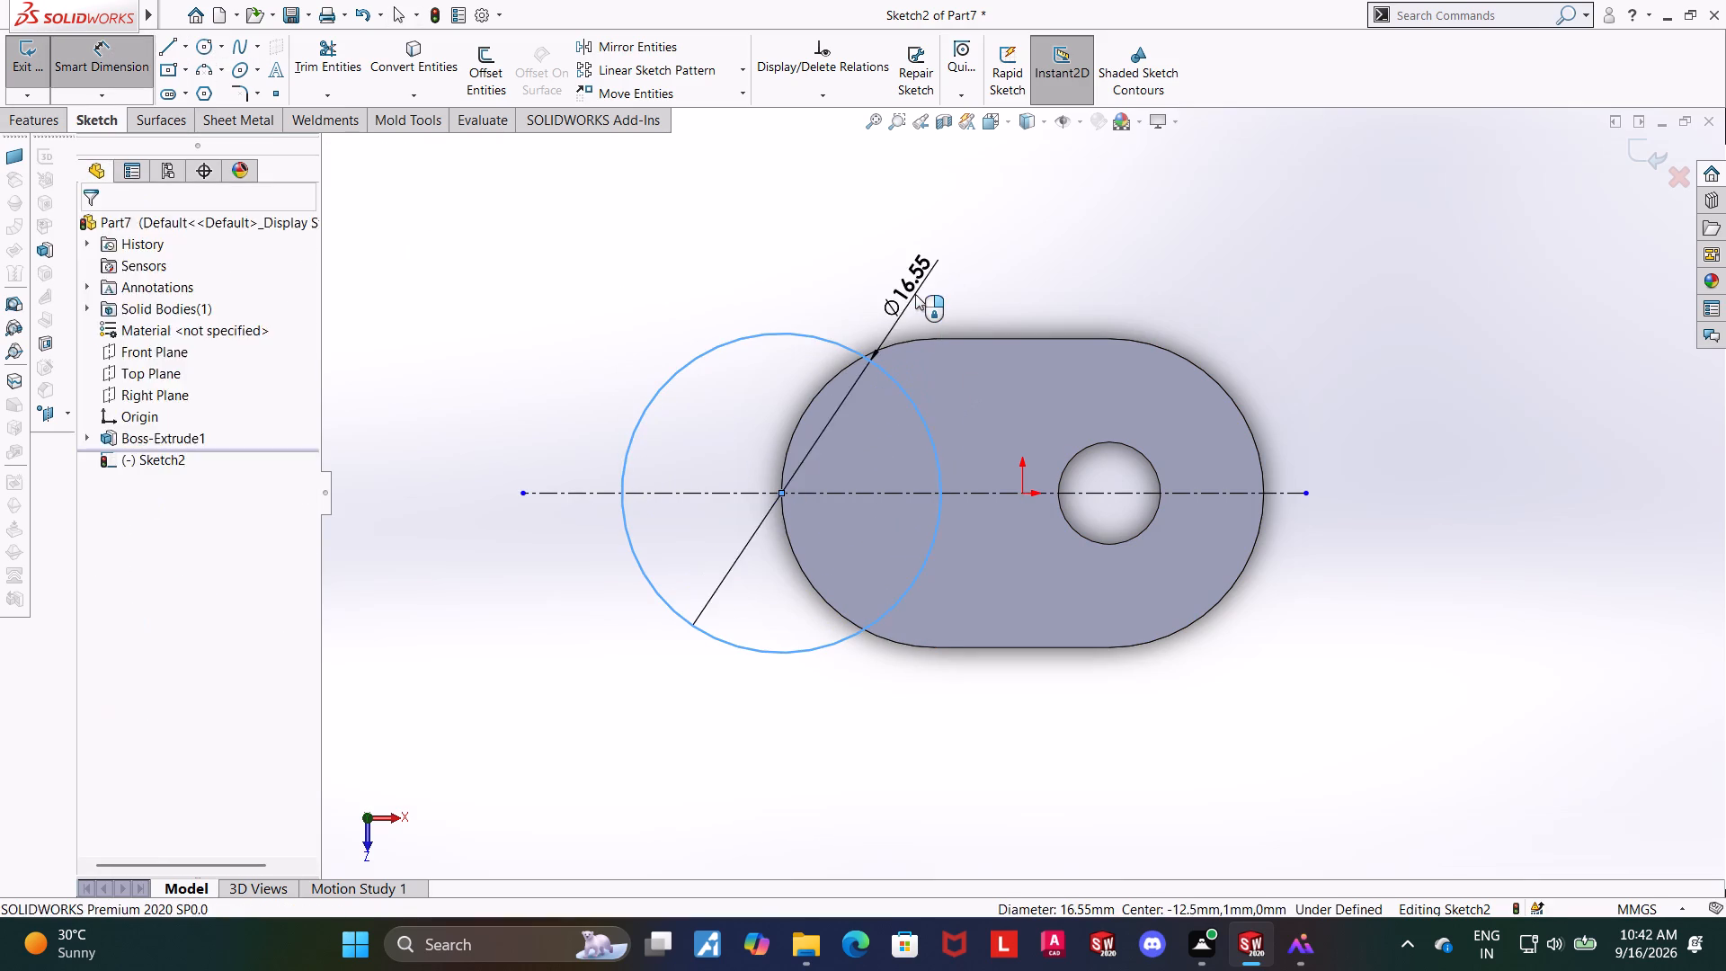
pyautogui.press('1')
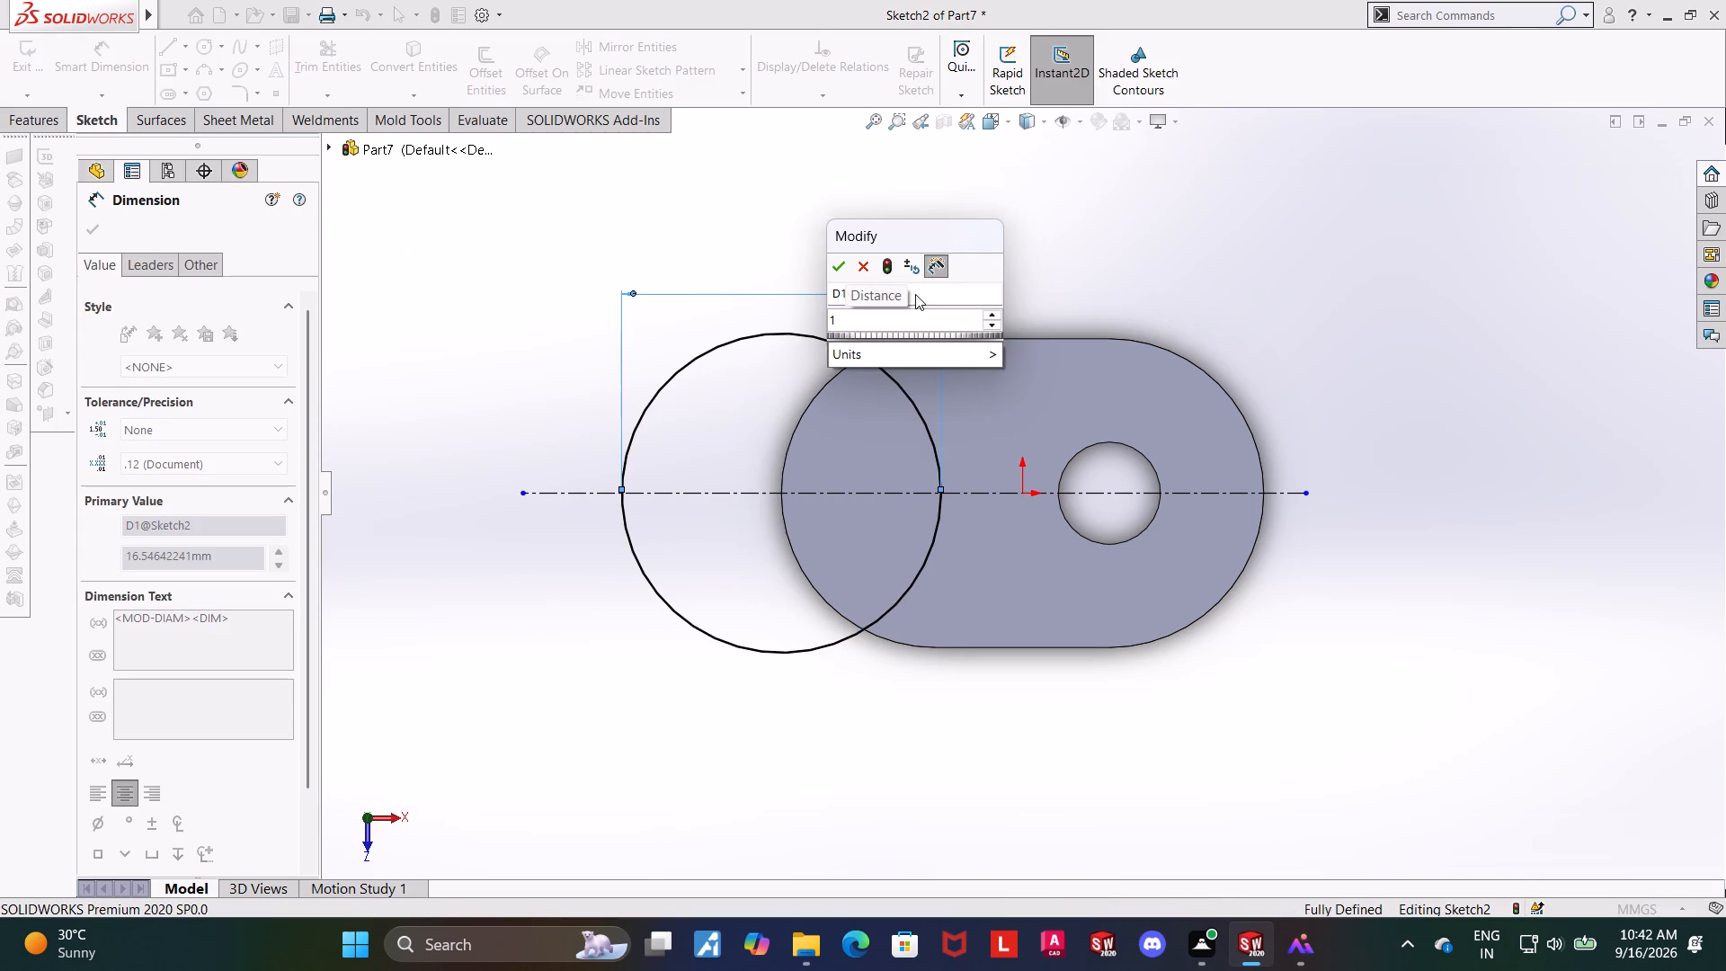
pyautogui.press('9')
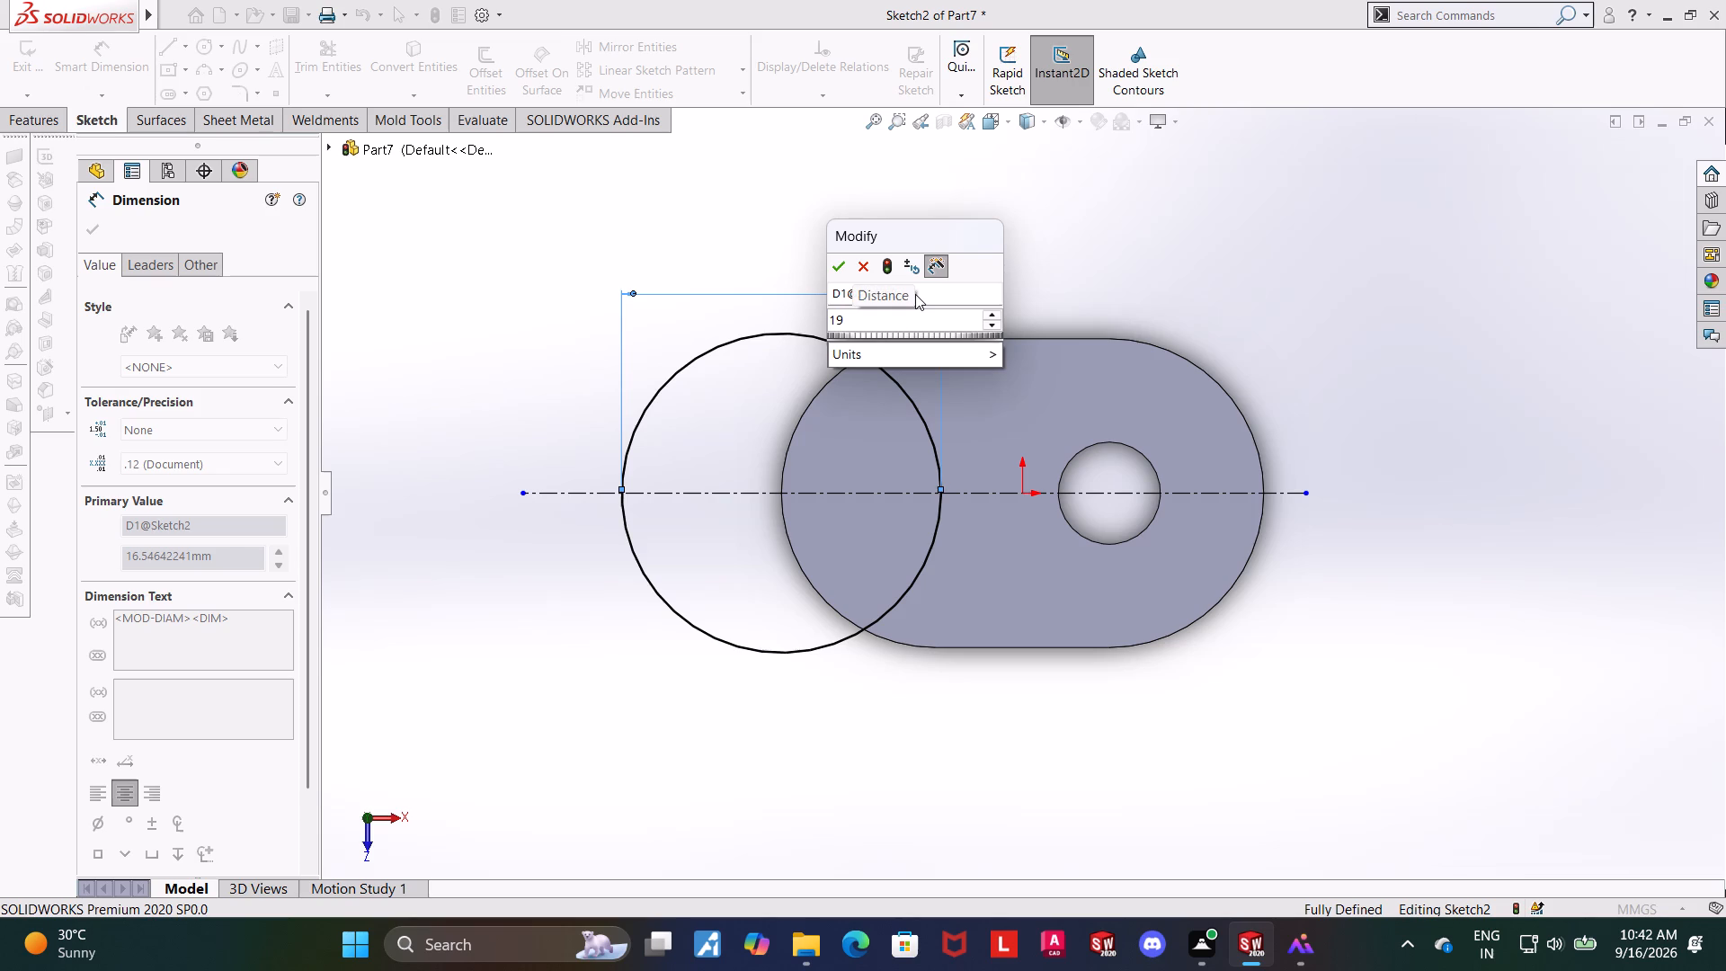
pyautogui.press('Return')
pyautogui.press('Escape')
pyautogui.press('Escape')
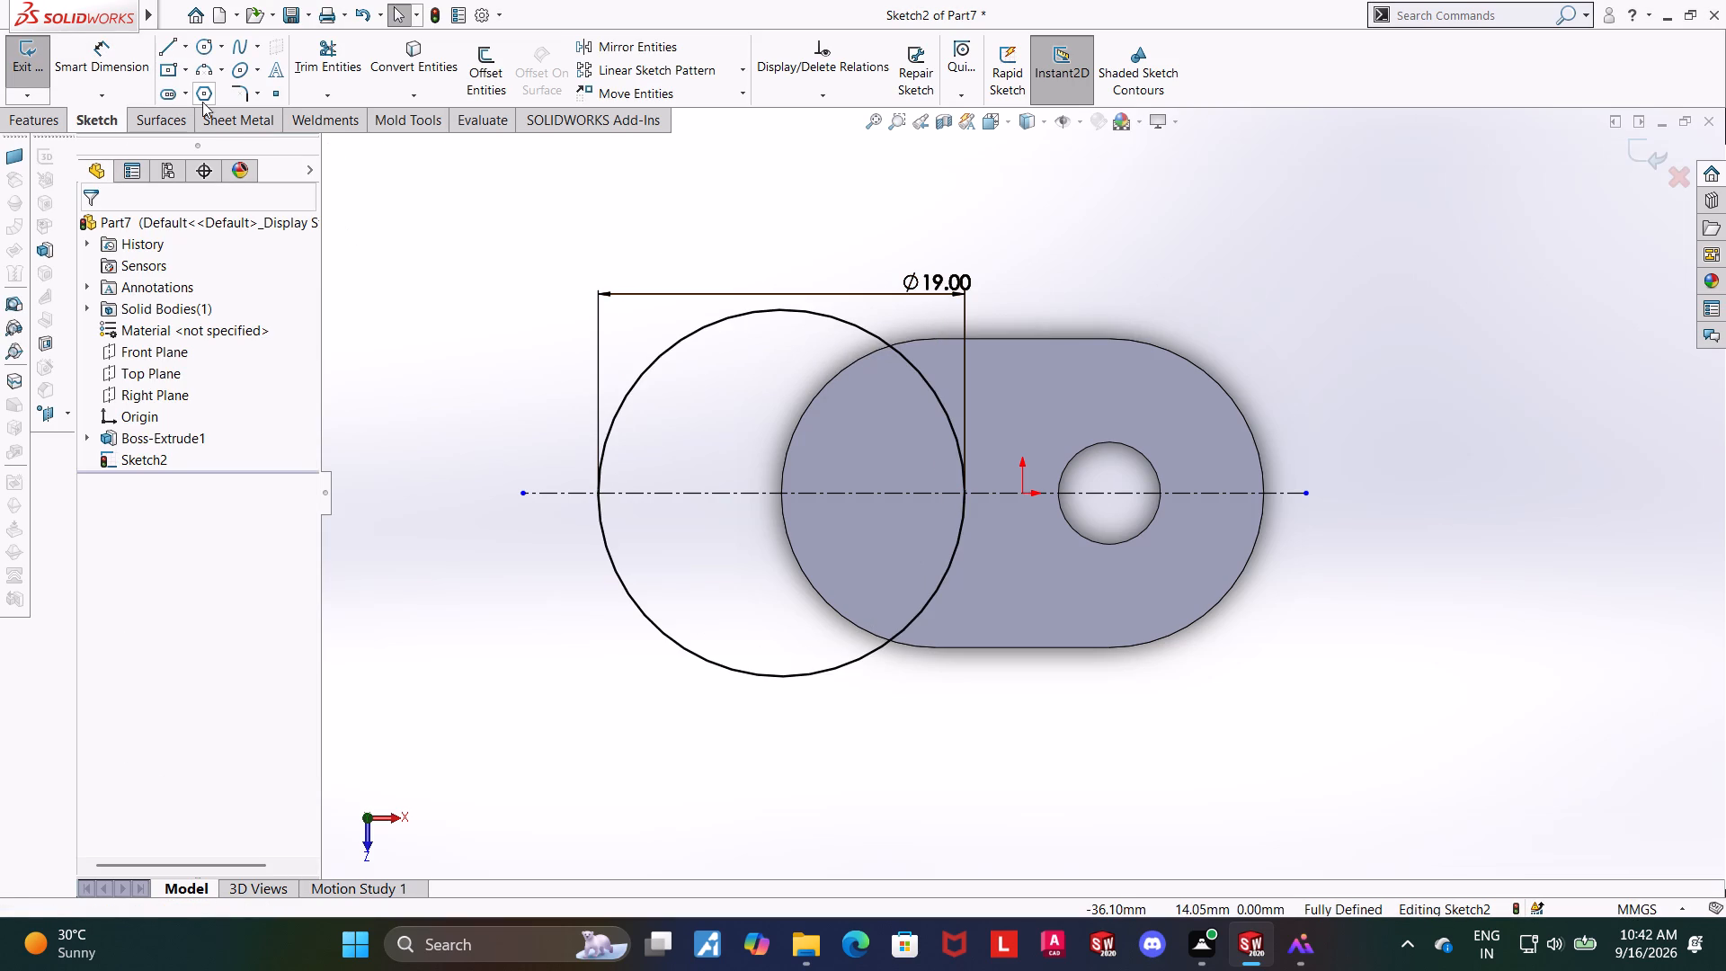
# Check the distance between the circle's centre and the sketch origin with a Smart Dimension preview.
pyautogui.scroll(1, 409, 436)
pyautogui.moveTo(405, 416); pyautogui.dragTo(398, 298, button='middle')
pyautogui.scroll(-1, 398, 298)
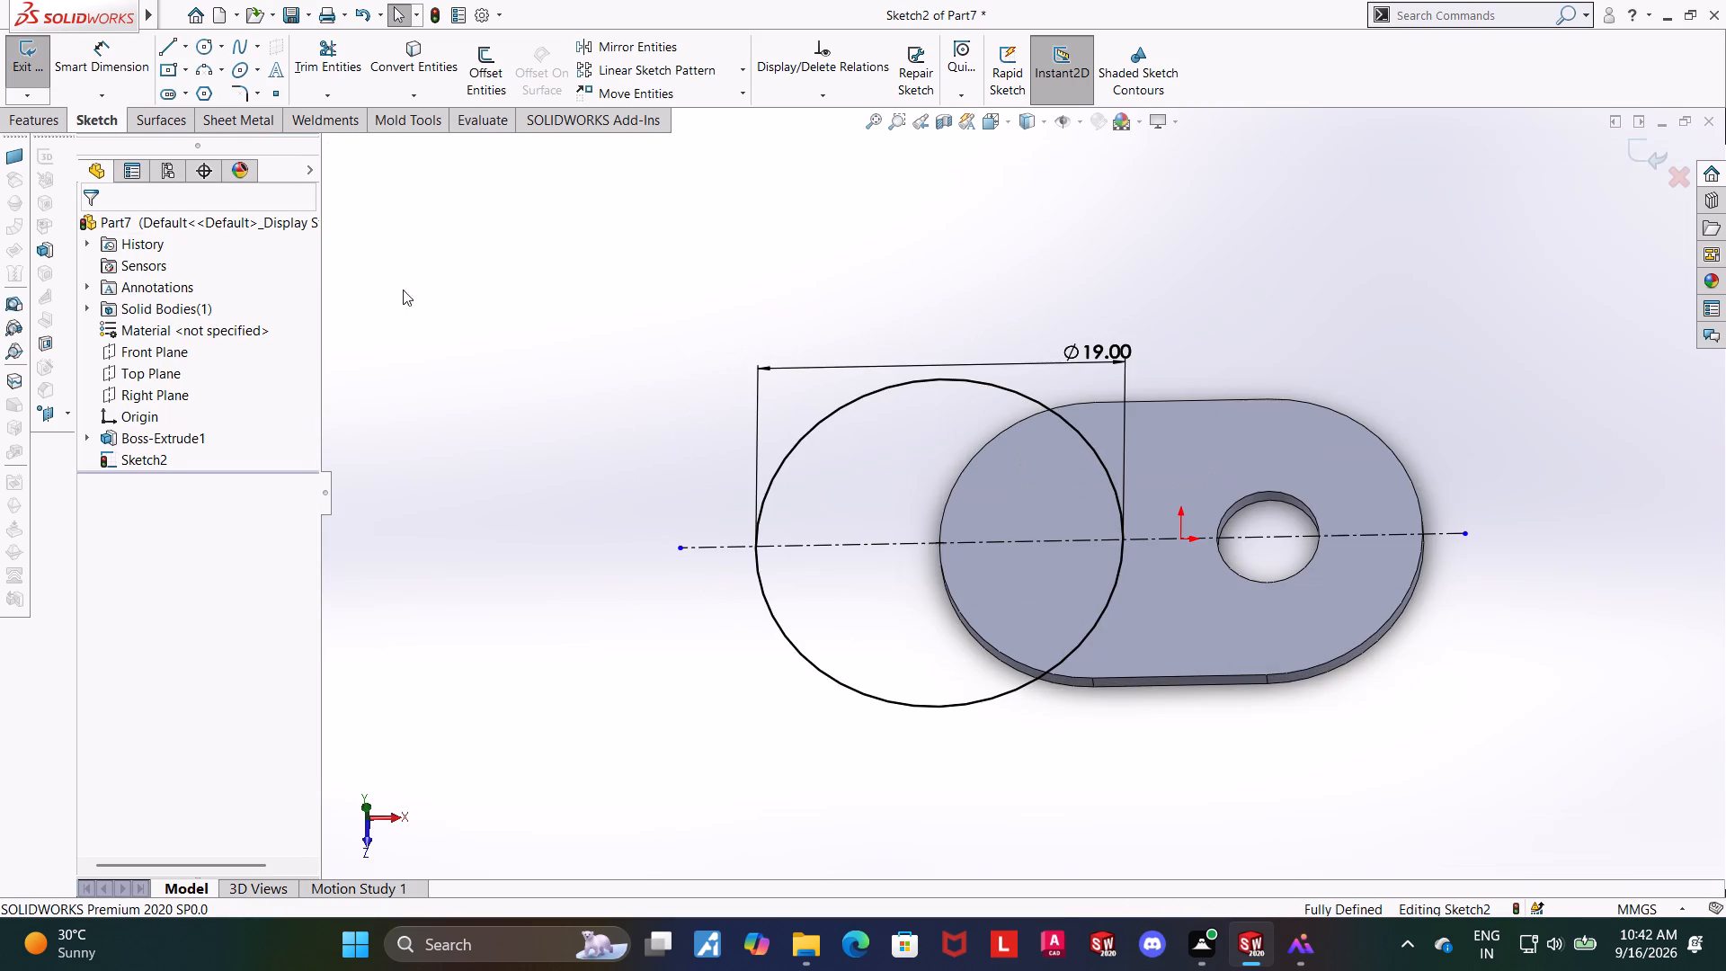
pyautogui.click(108, 52)
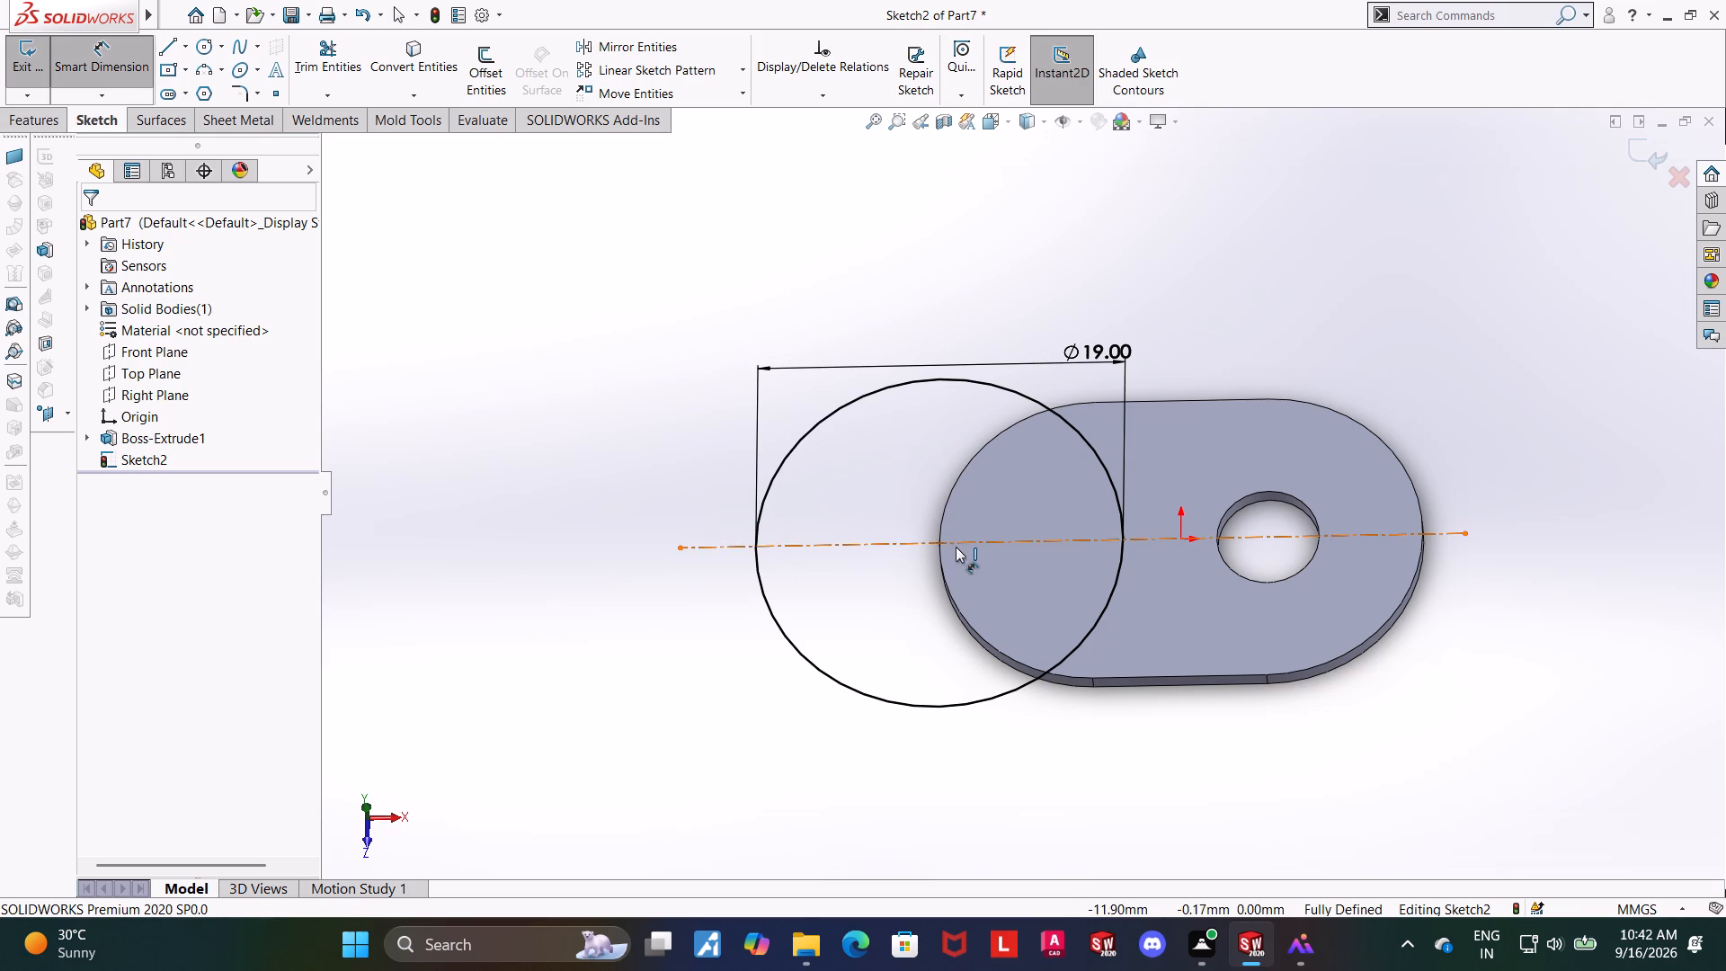
pyautogui.moveTo(960, 558); pyautogui.dragTo(971, 607, button='middle')
pyautogui.scroll(-6, 949, 541)
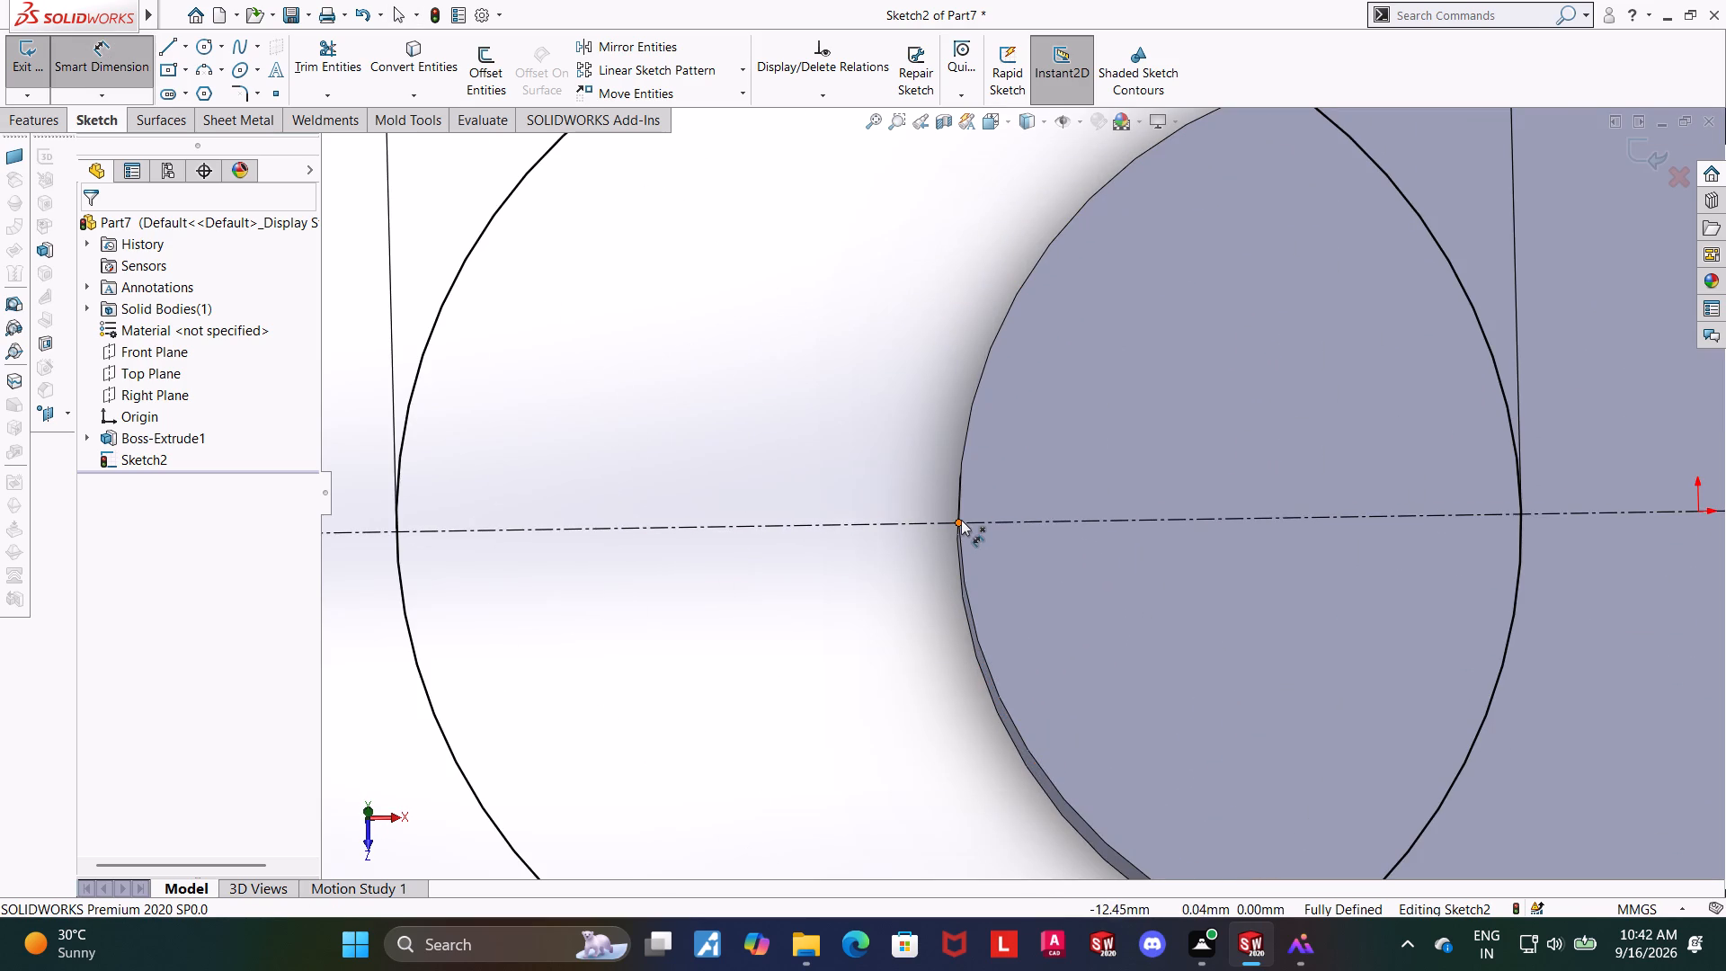
pyautogui.click(961, 520)
pyautogui.scroll(5, 976, 532)
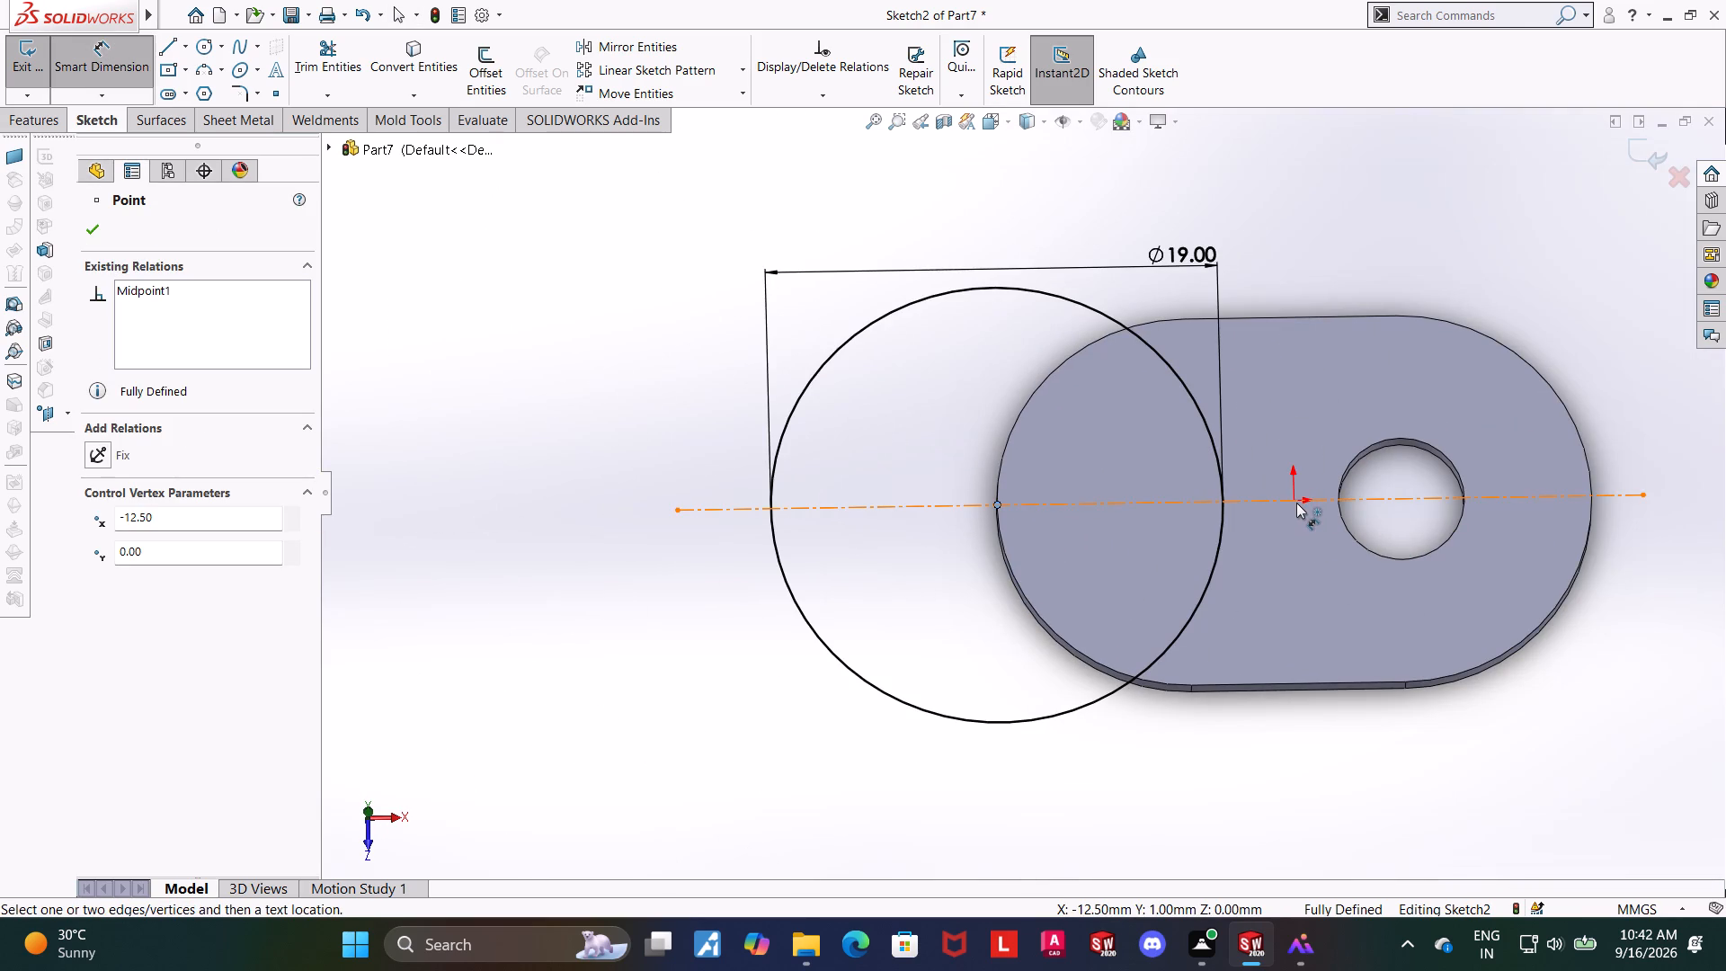
pyautogui.moveTo(1304, 528); pyautogui.dragTo(1303, 608, button='middle')
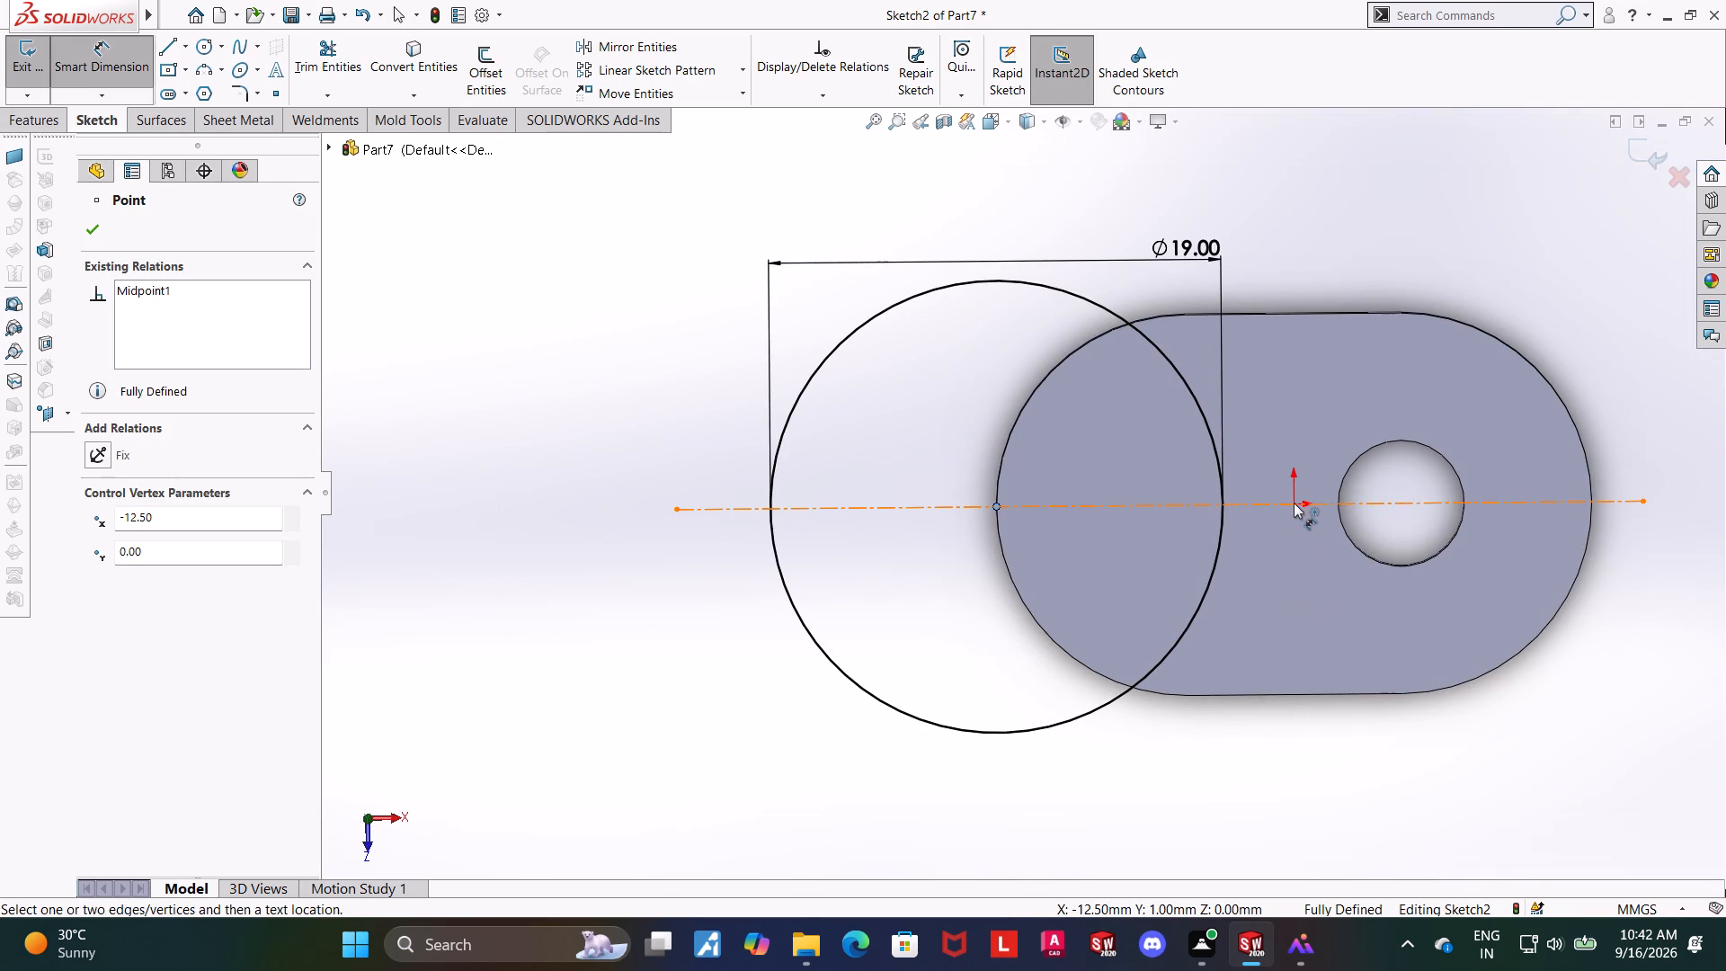
pyautogui.click(1294, 503)
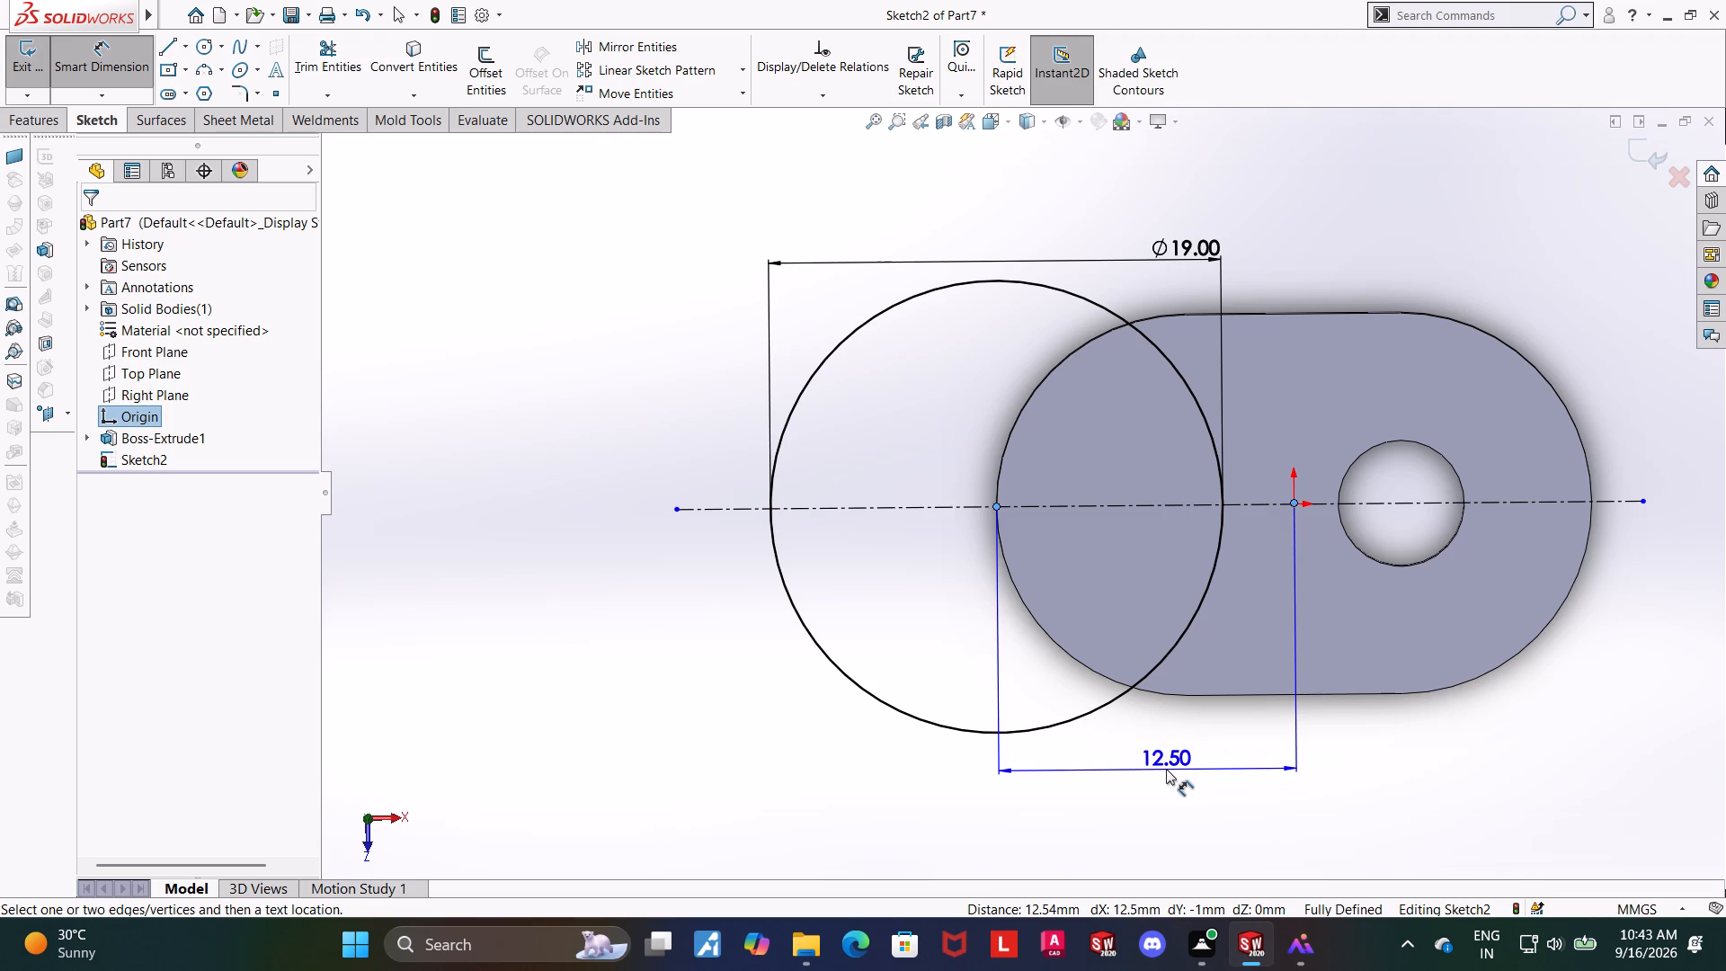
pyautogui.press('Escape')
pyautogui.press('Escape')
pyautogui.press('Escape')
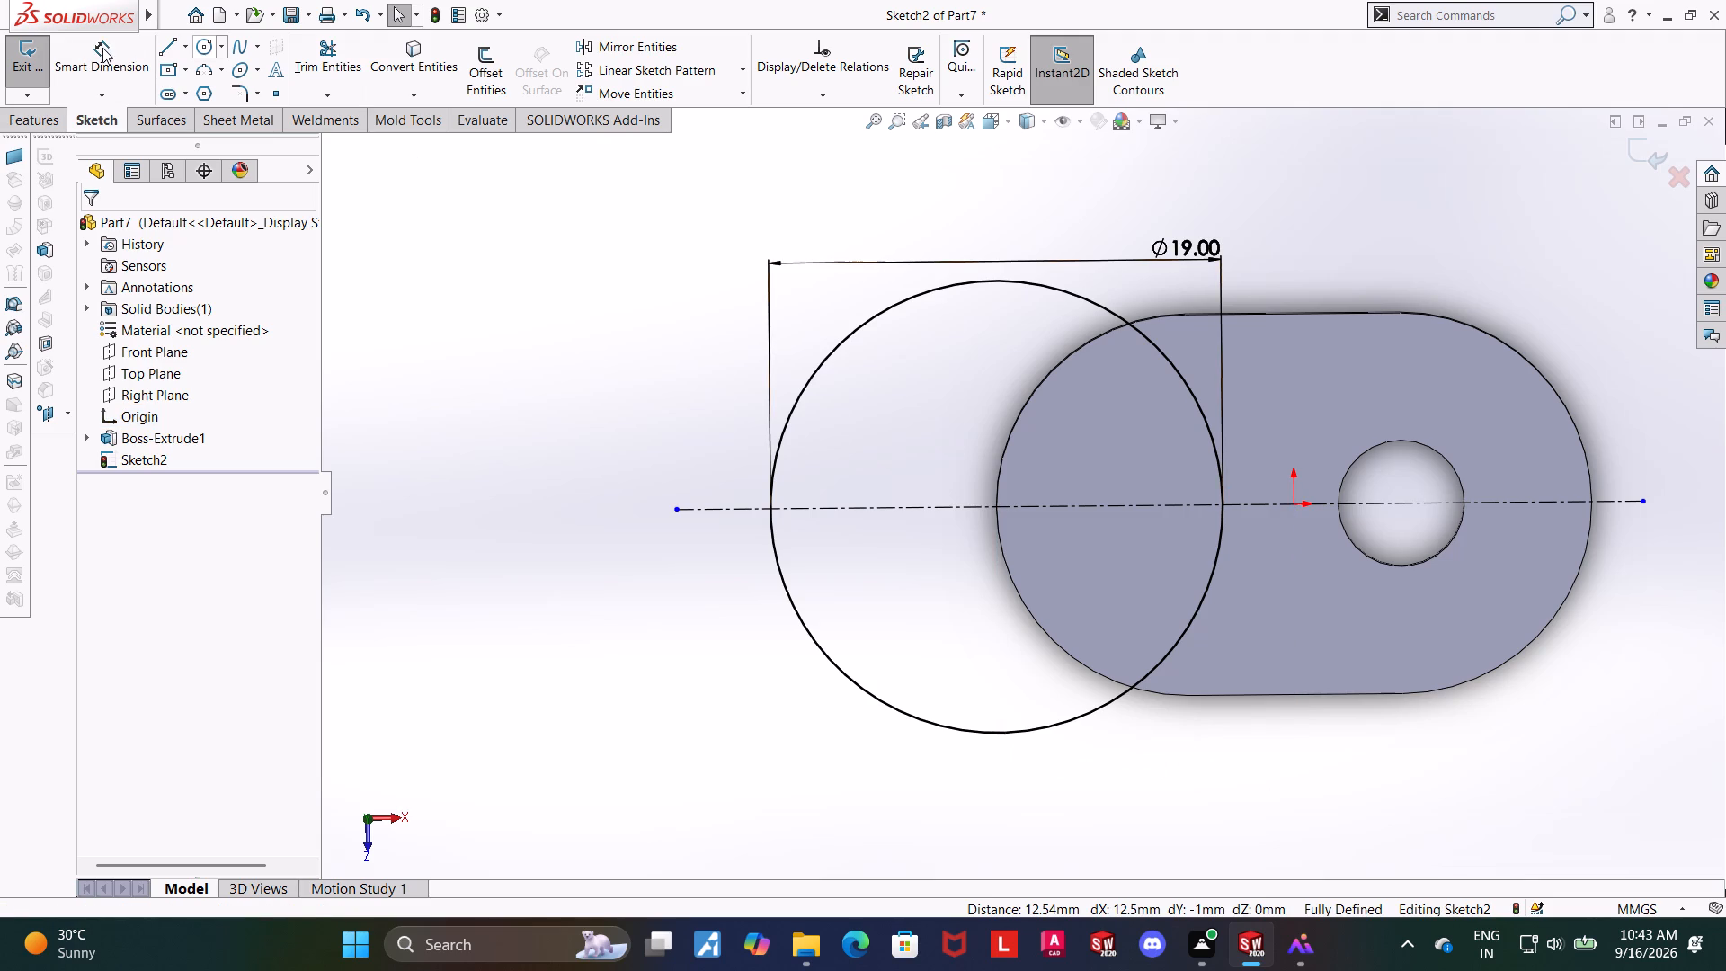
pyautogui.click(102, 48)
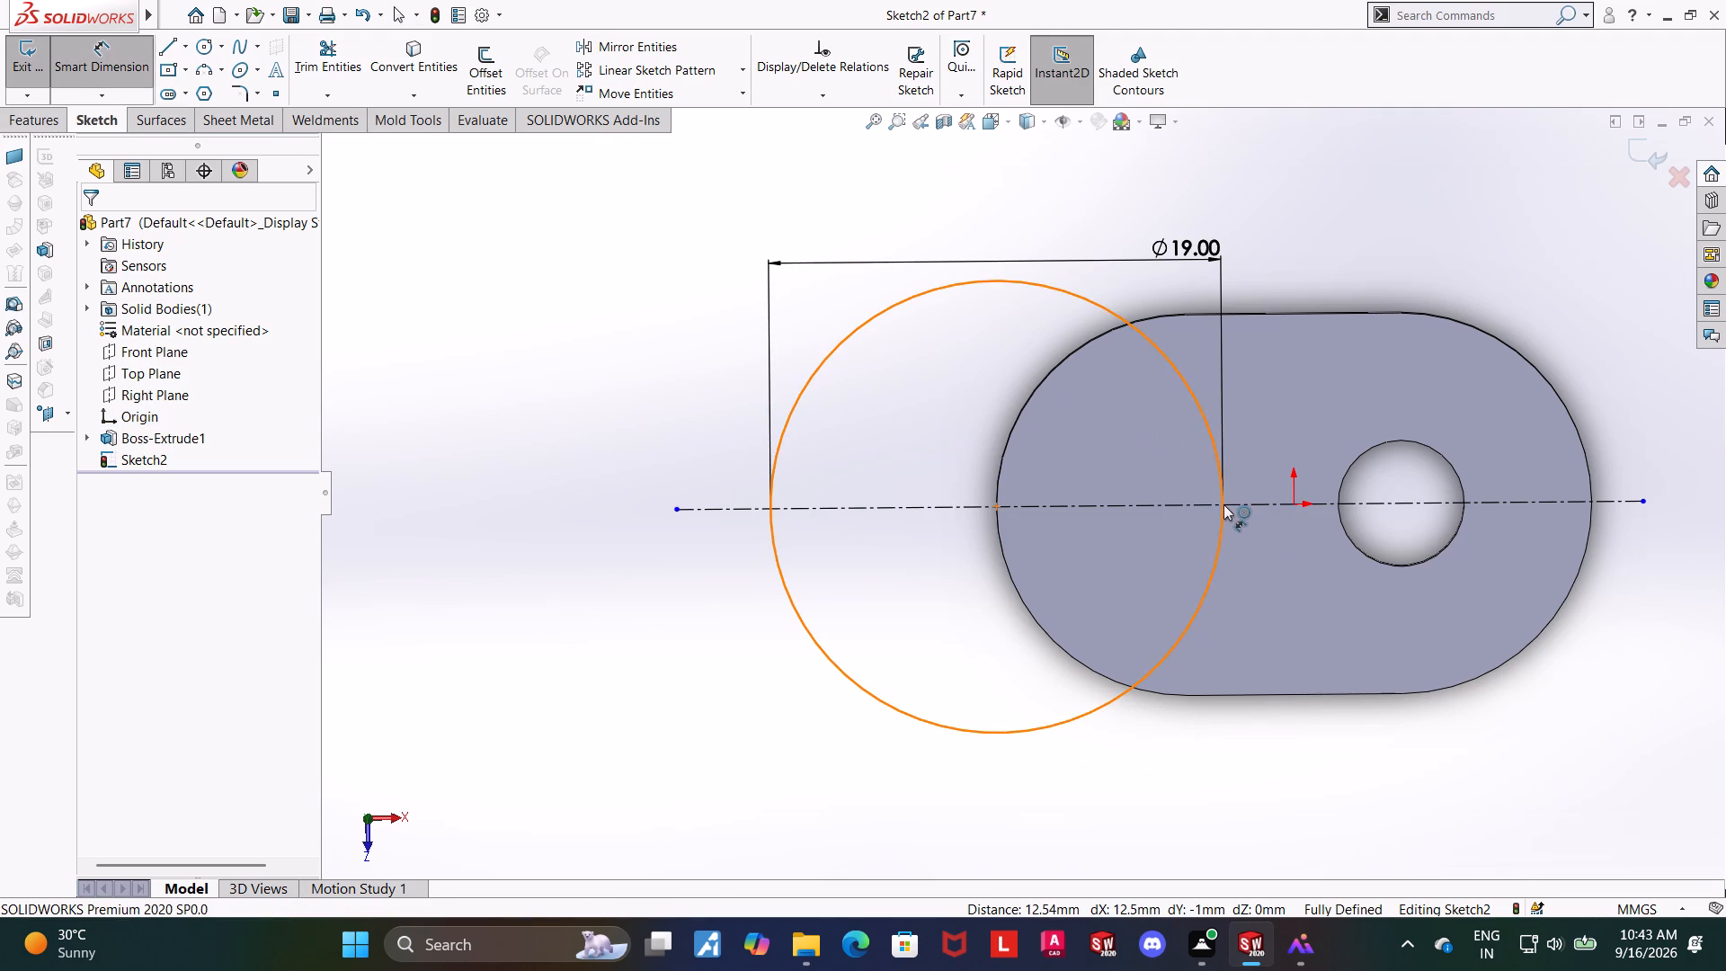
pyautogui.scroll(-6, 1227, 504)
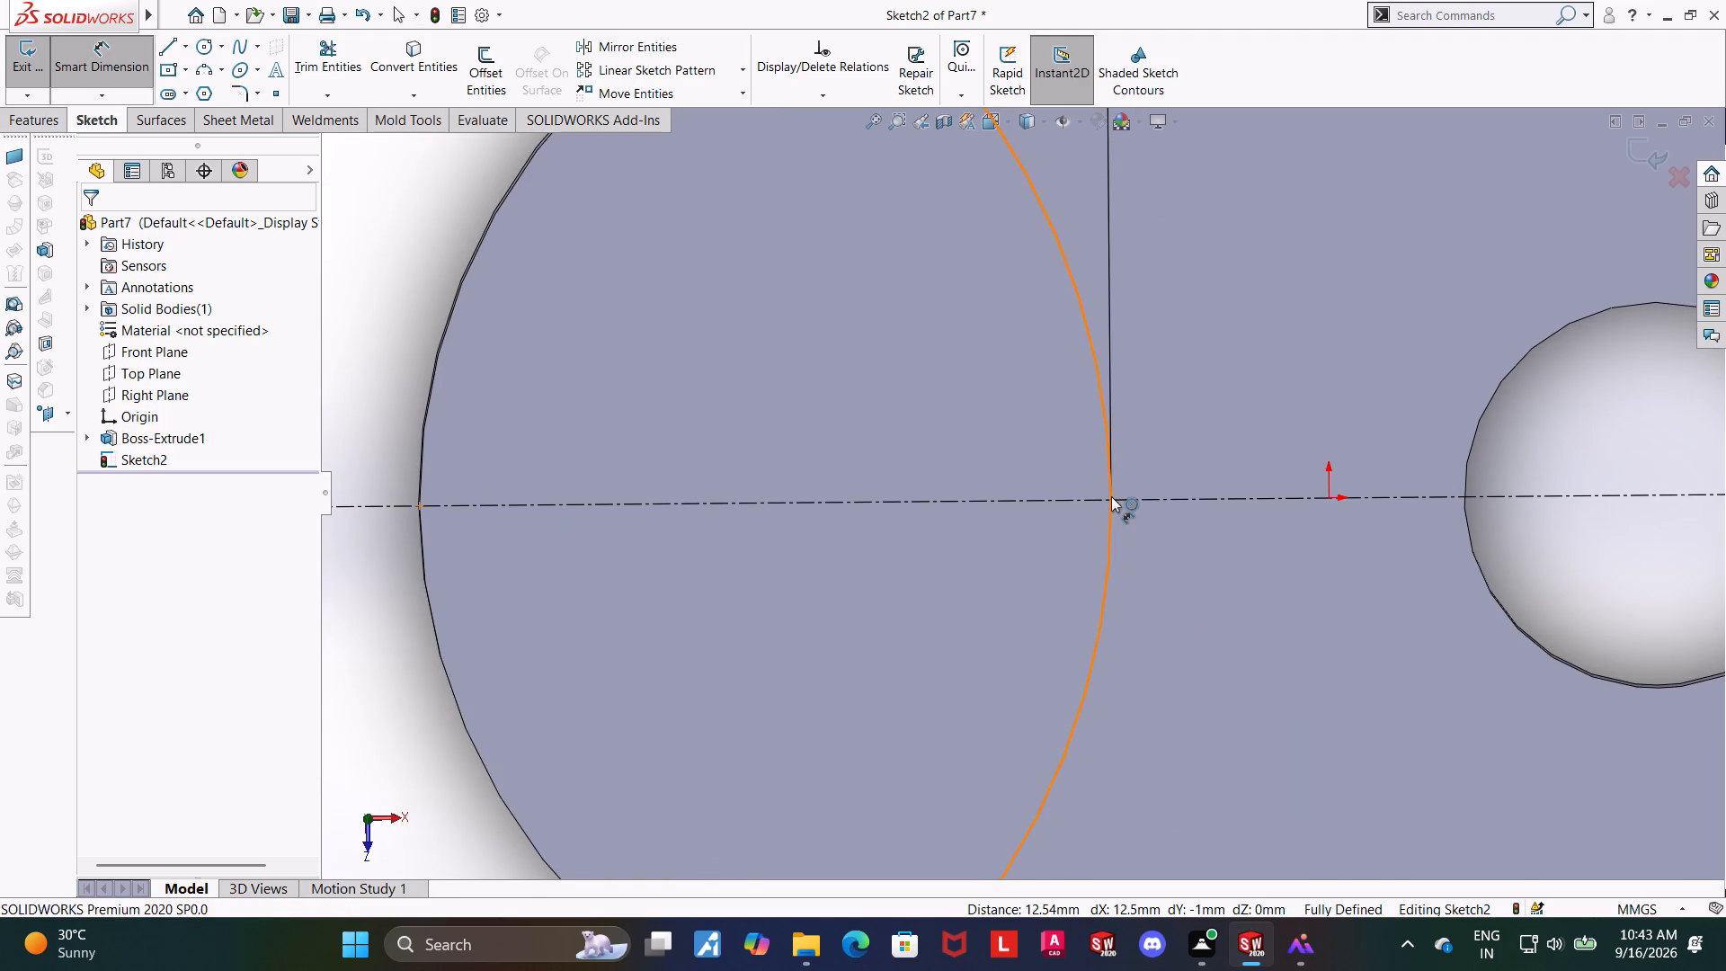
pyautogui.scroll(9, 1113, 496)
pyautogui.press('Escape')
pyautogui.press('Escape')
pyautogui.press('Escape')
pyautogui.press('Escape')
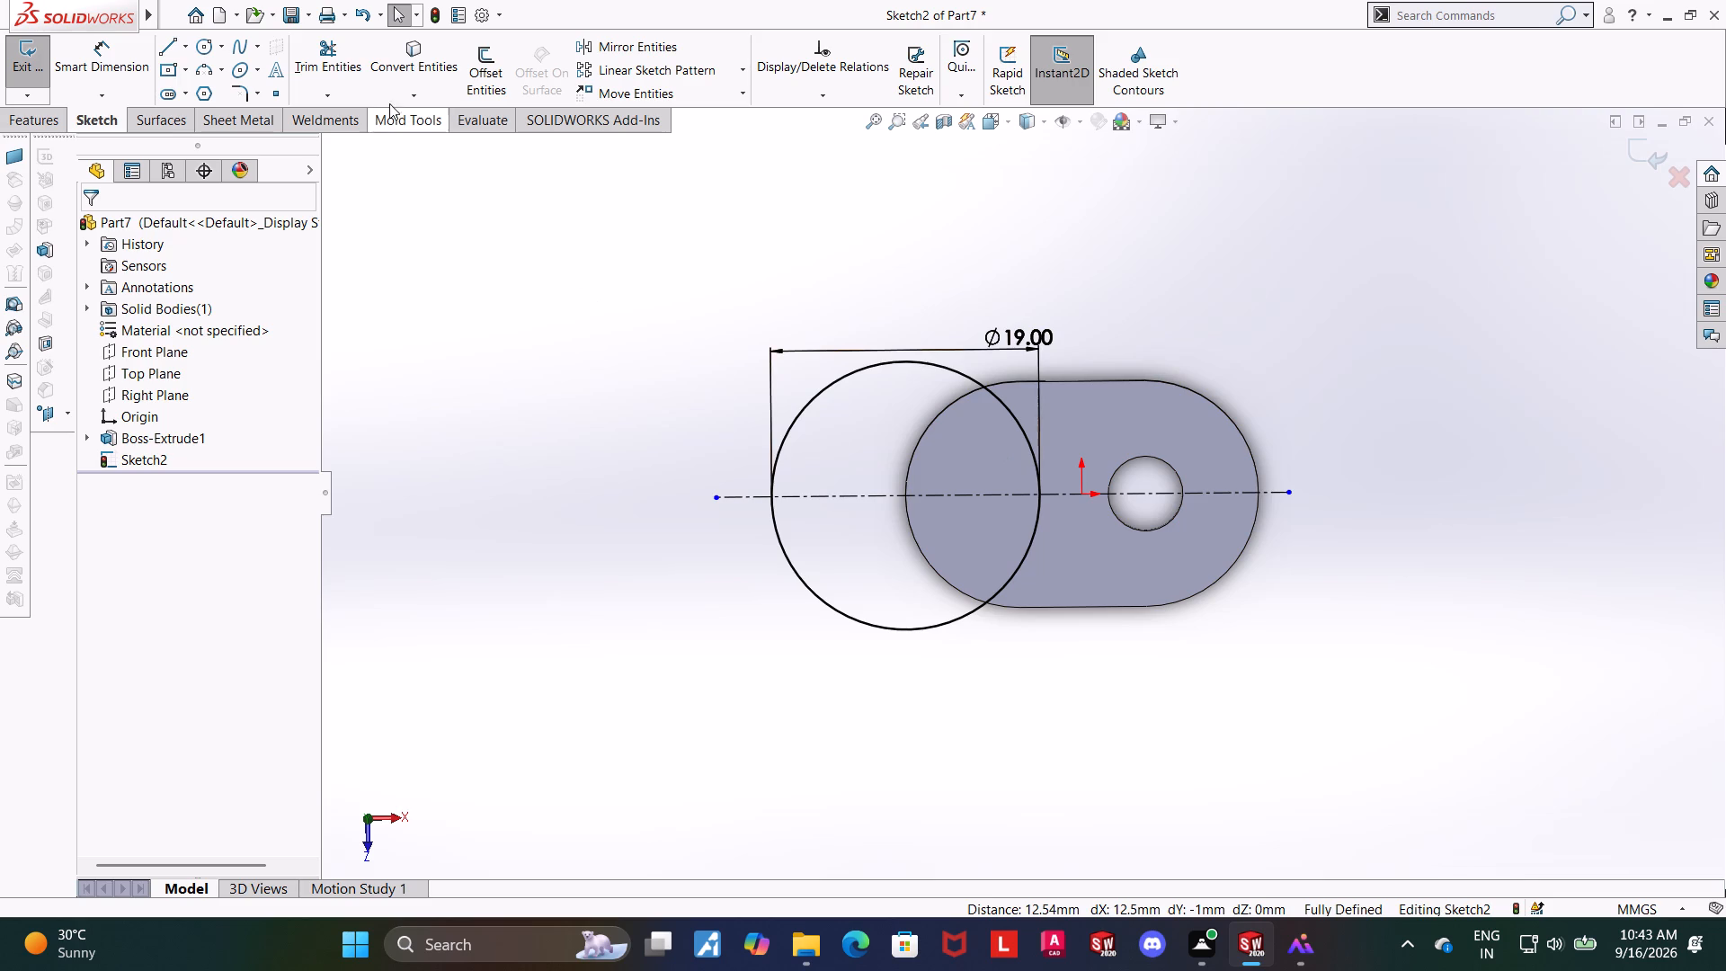
# Sketch a vertical centreline about 12.4 mm long from the 19 mm circle's positive-X quadrant toward positive Z.
pyautogui.click(186, 44)
pyautogui.click(195, 93)
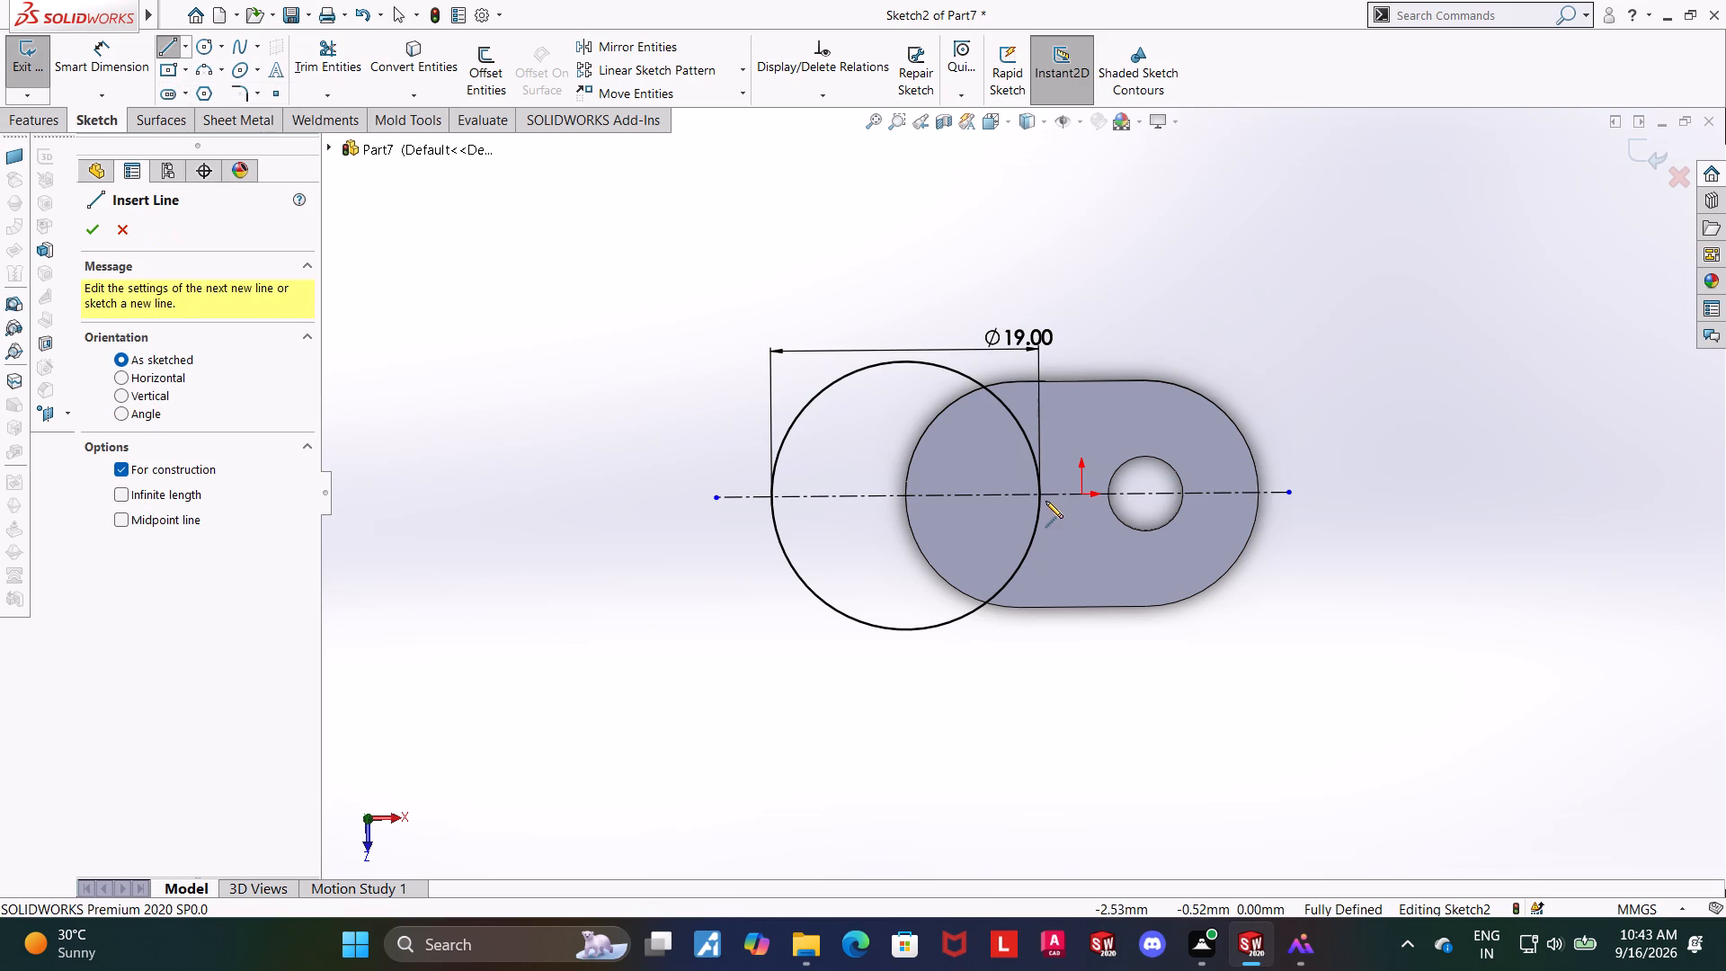
pyautogui.click(1040, 494)
pyautogui.click(1039, 670)
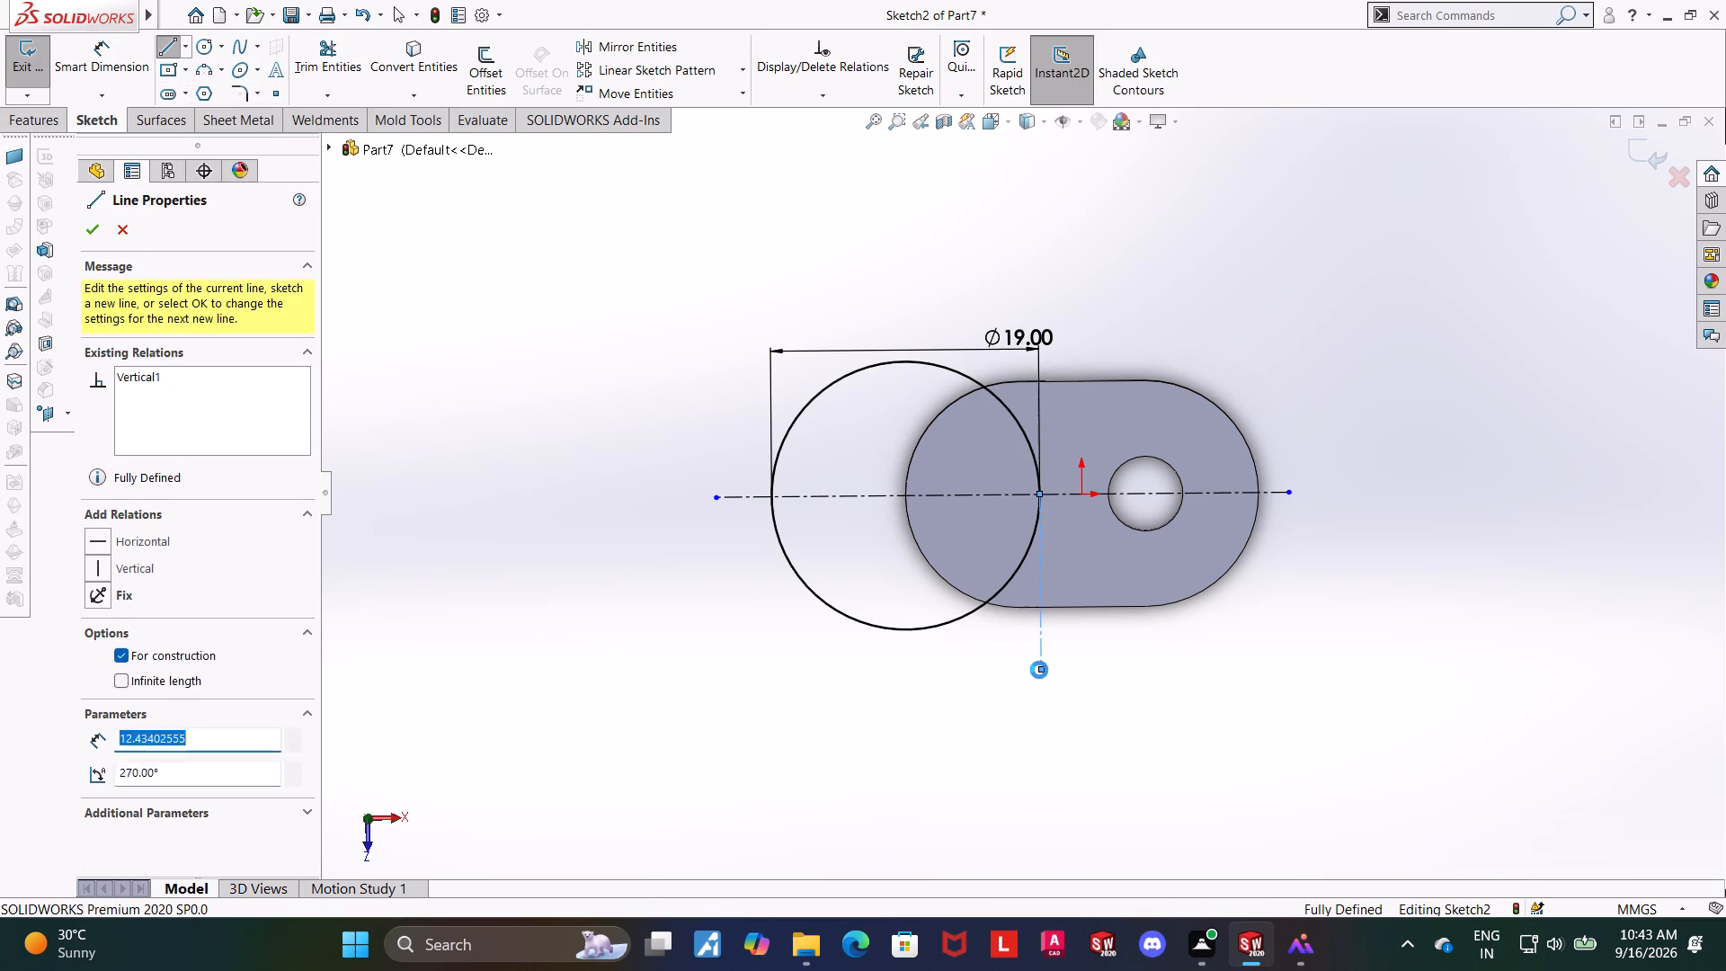
pyautogui.press('Escape')
pyautogui.press('Escape')
pyautogui.press('Escape')
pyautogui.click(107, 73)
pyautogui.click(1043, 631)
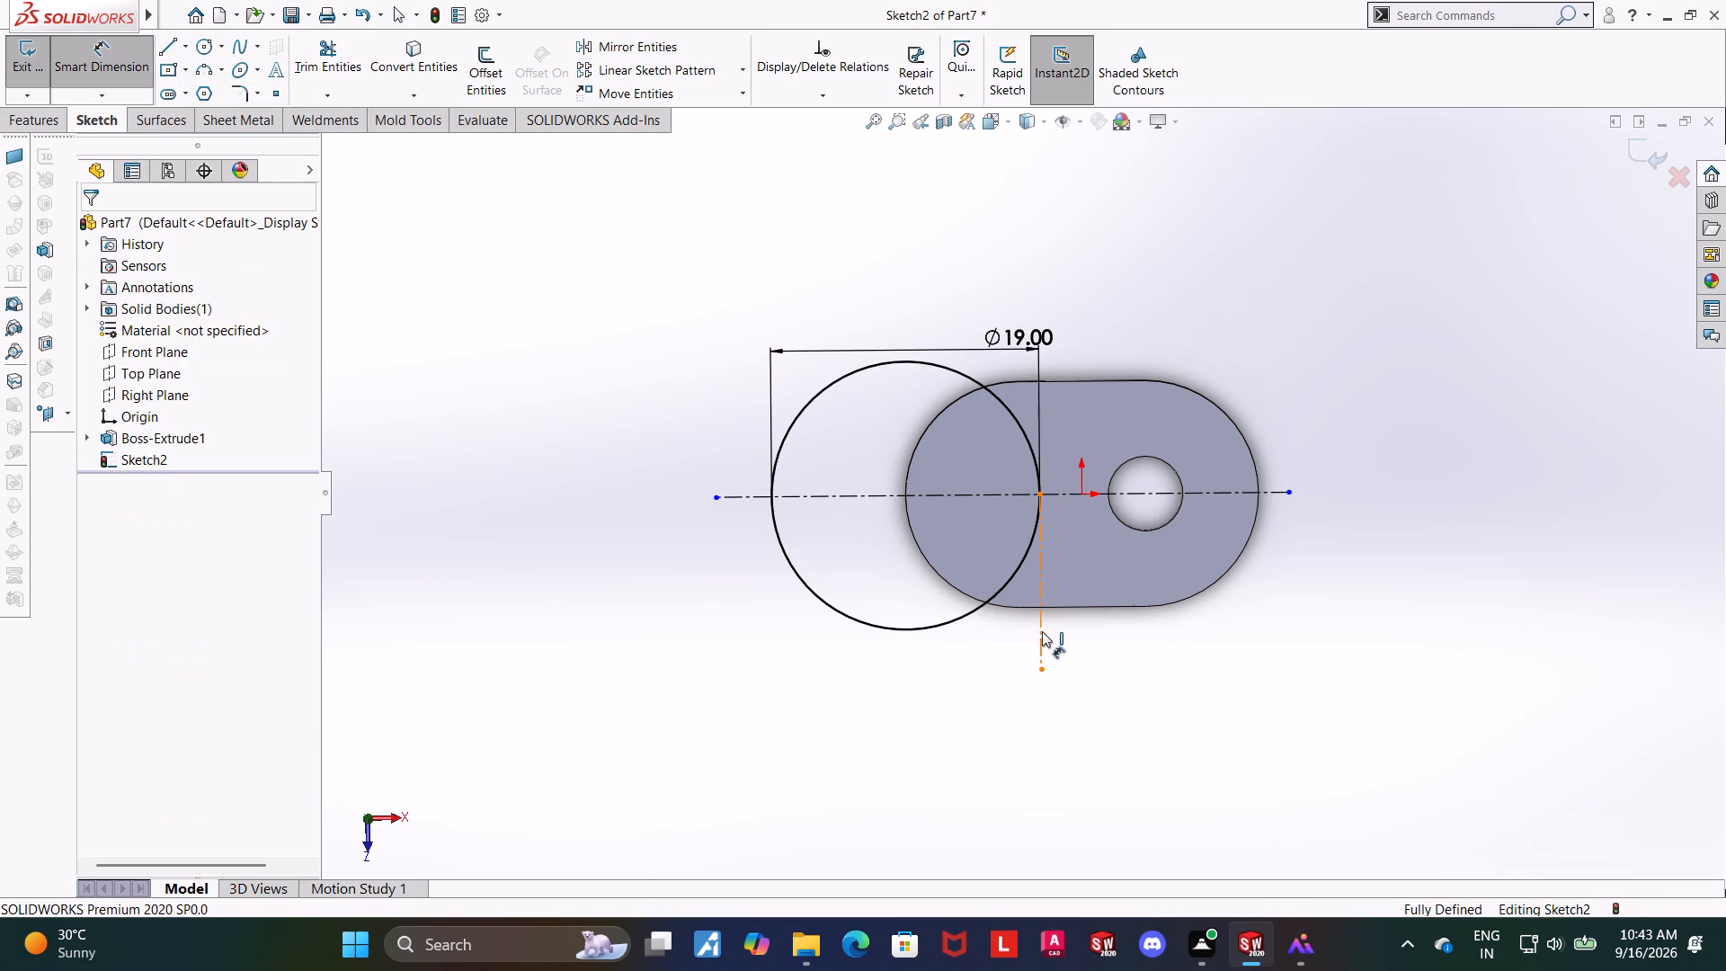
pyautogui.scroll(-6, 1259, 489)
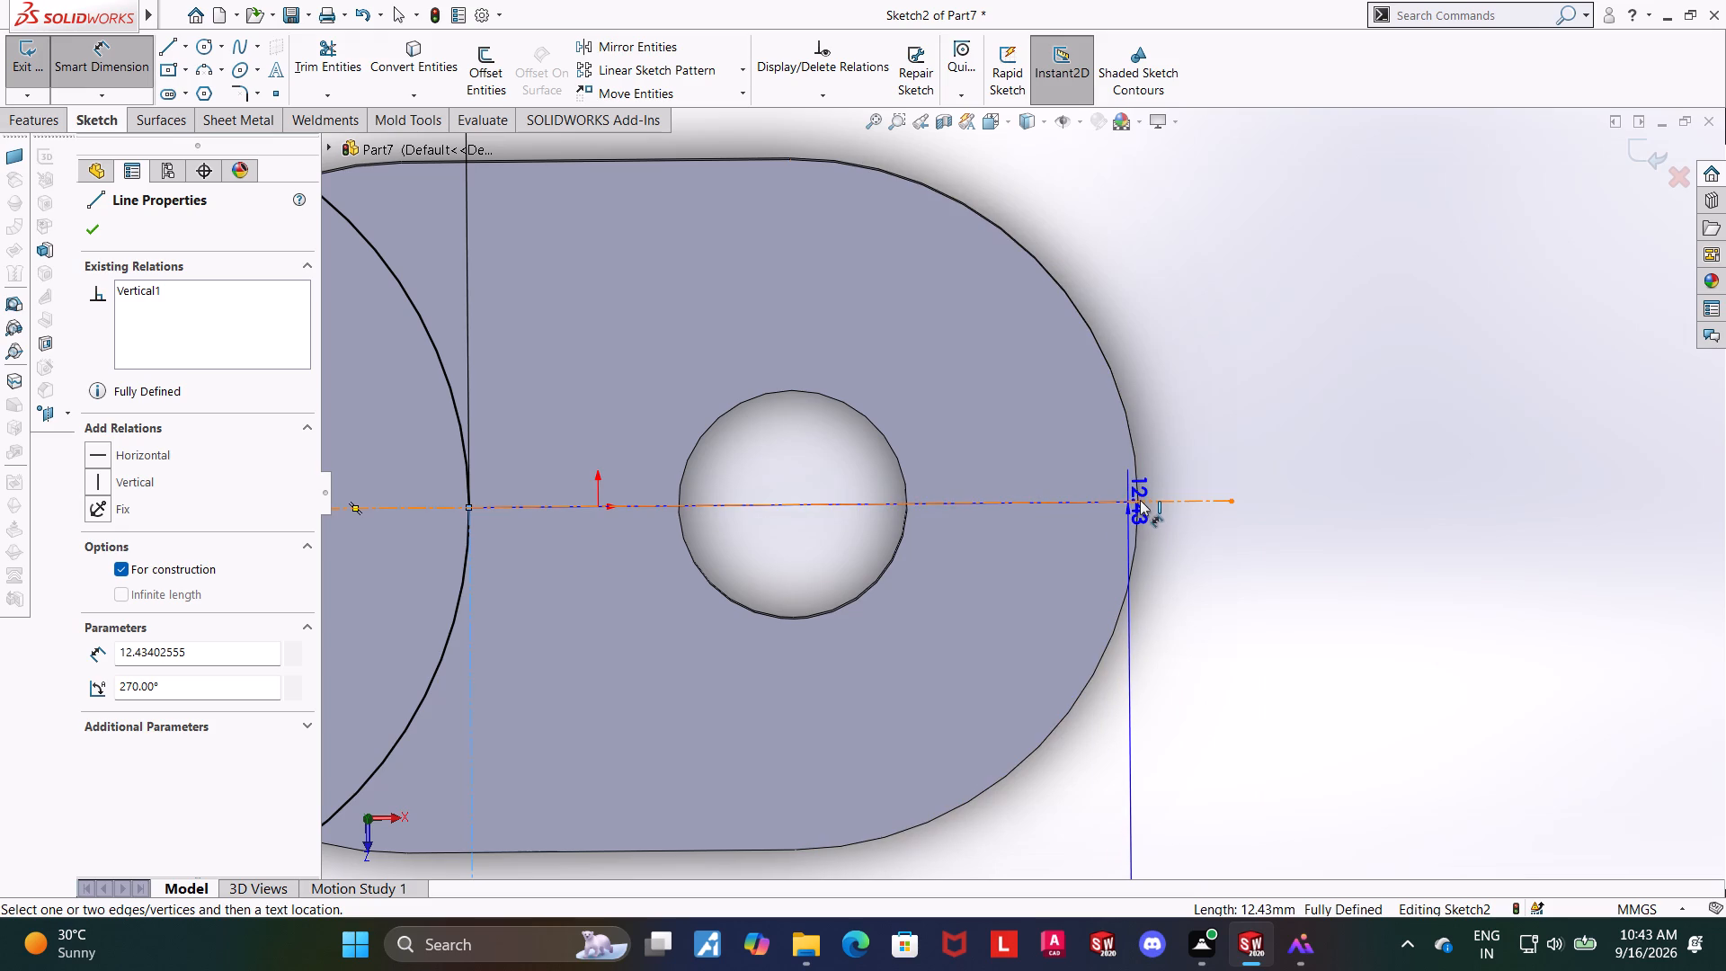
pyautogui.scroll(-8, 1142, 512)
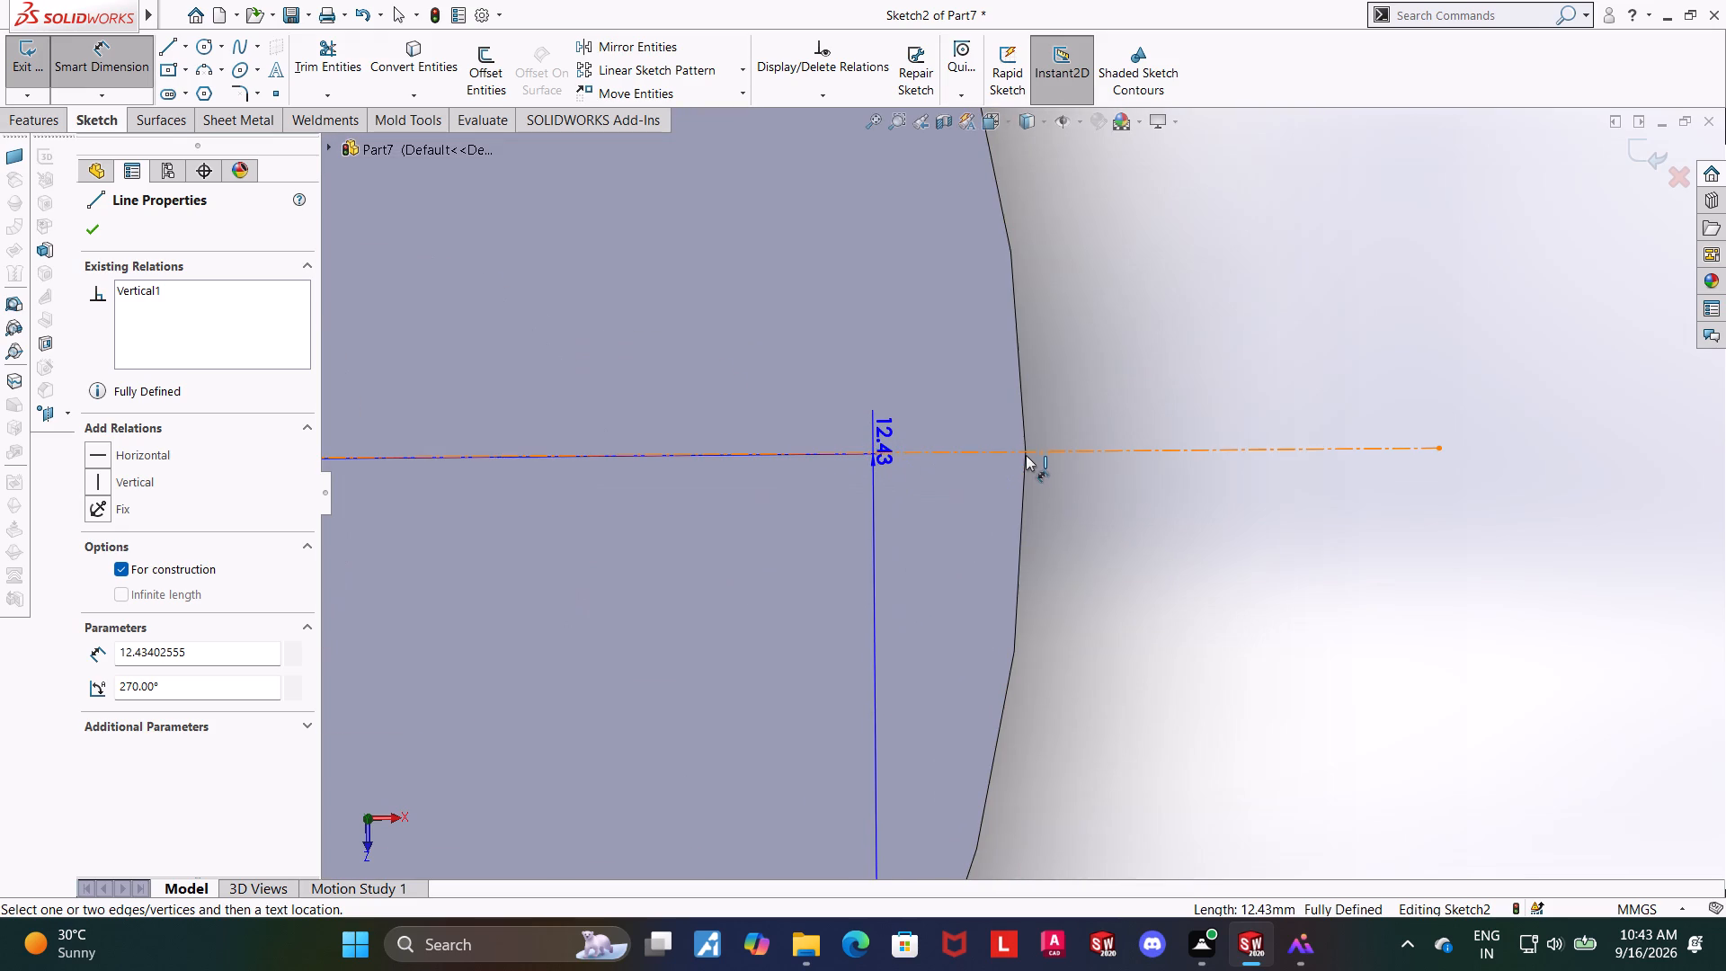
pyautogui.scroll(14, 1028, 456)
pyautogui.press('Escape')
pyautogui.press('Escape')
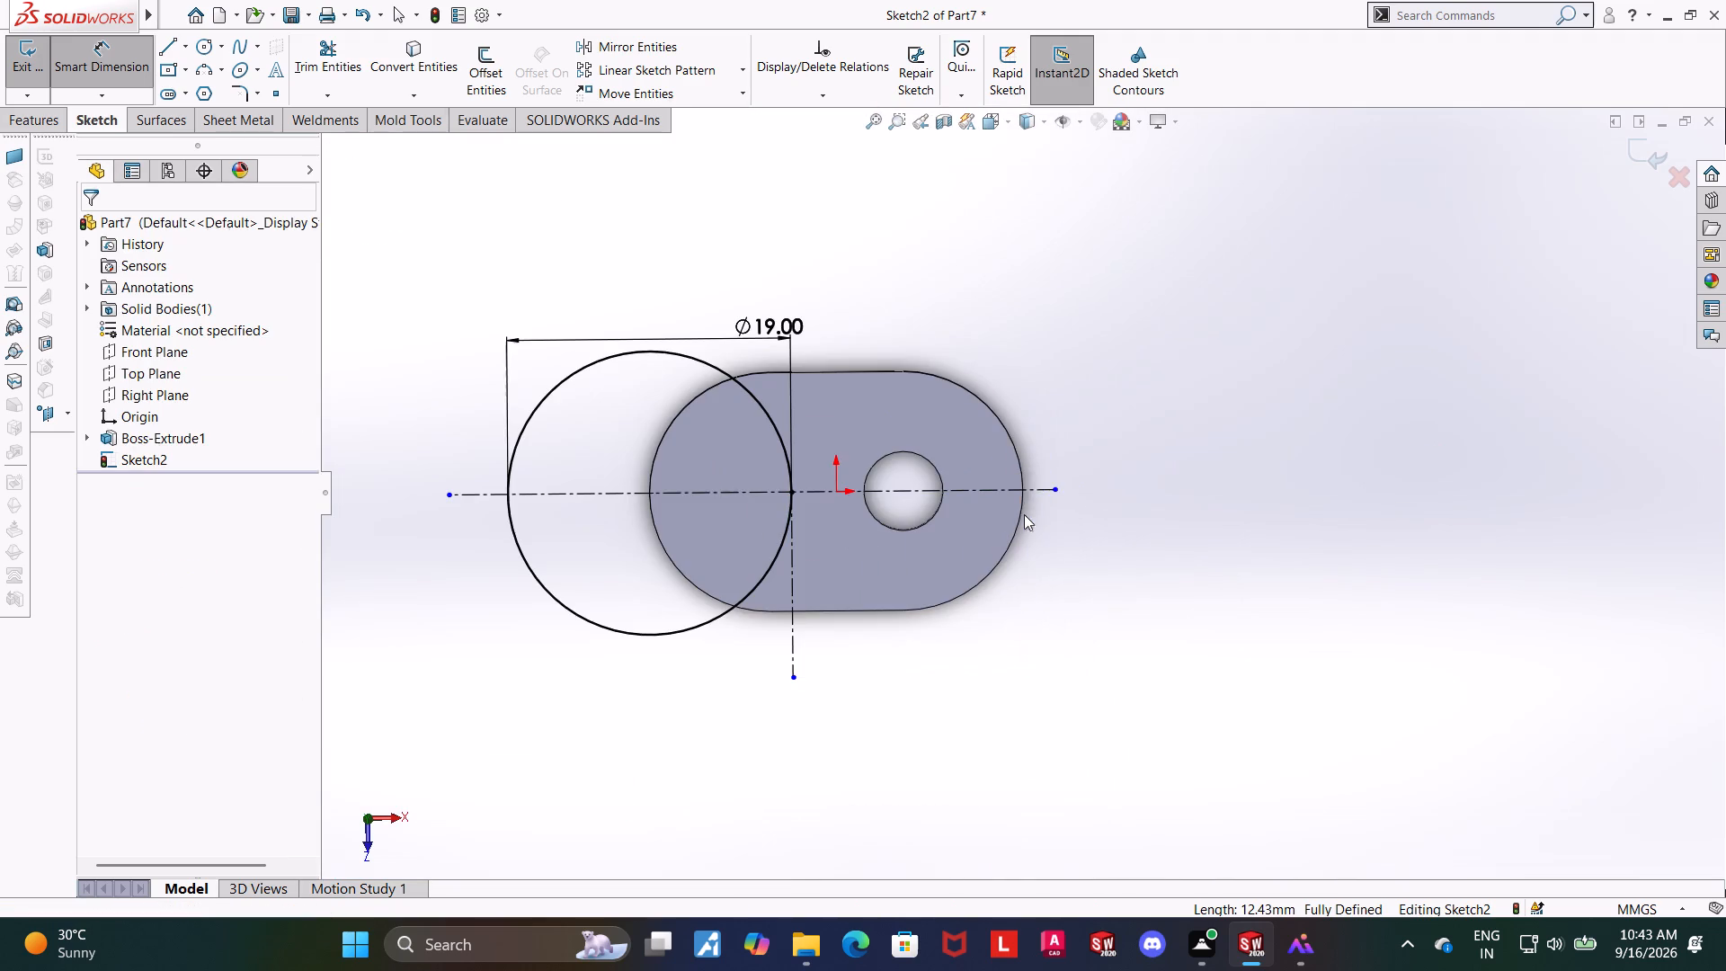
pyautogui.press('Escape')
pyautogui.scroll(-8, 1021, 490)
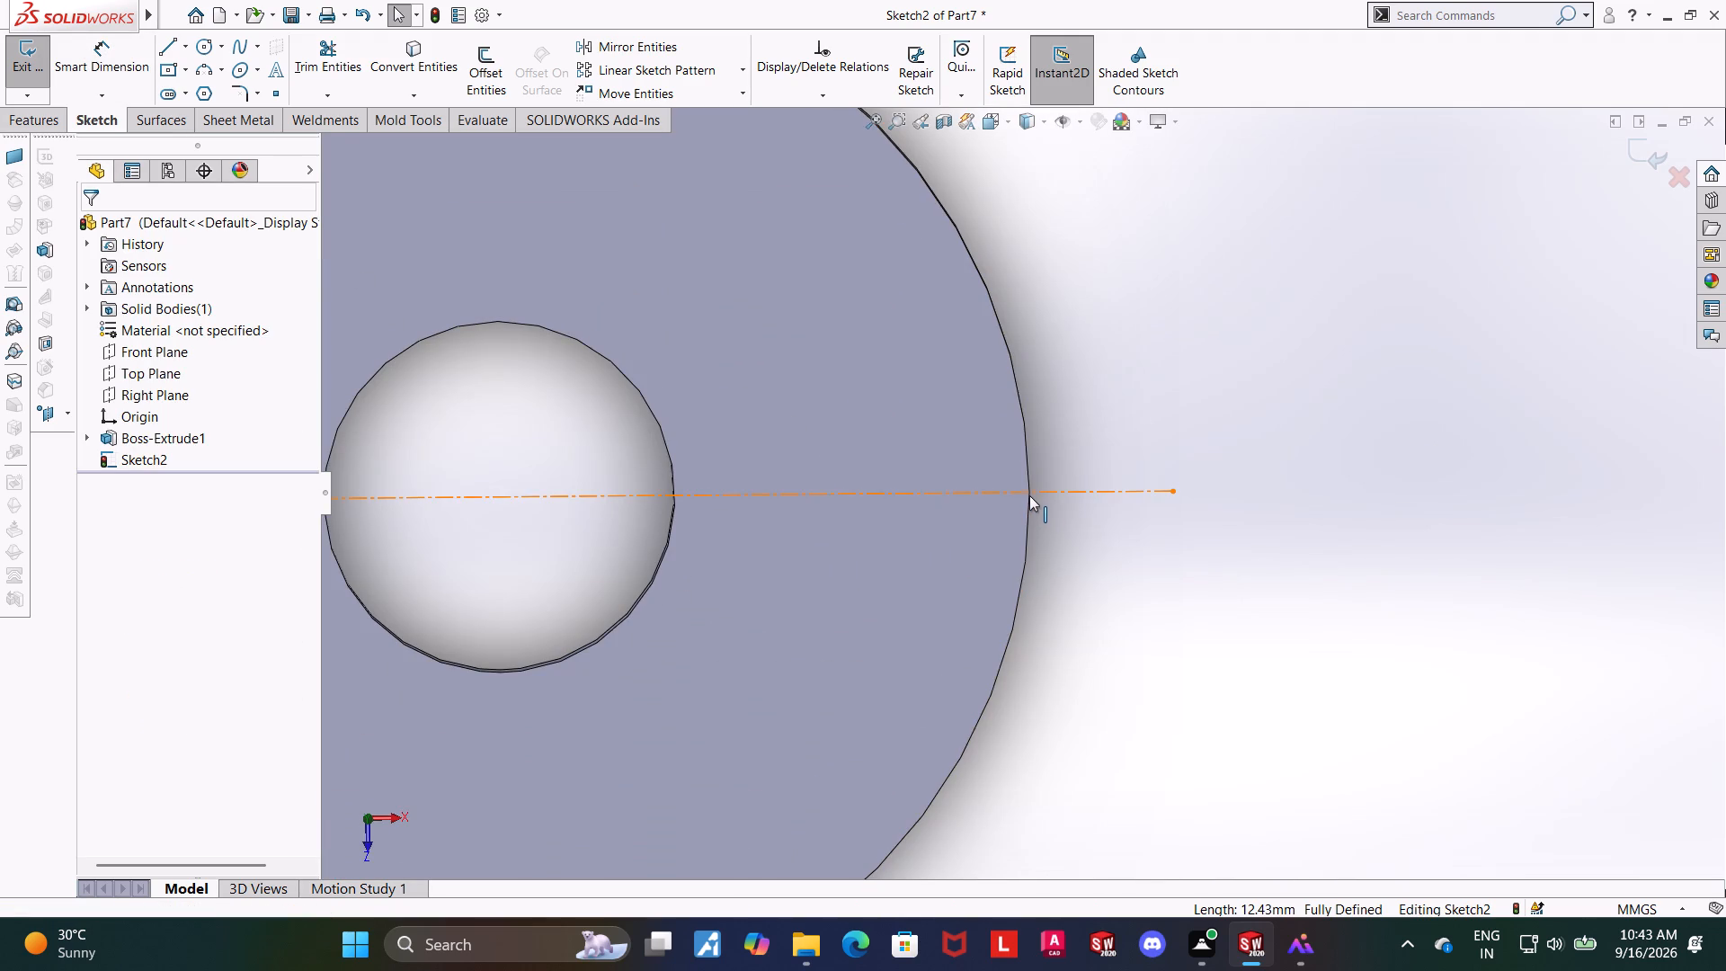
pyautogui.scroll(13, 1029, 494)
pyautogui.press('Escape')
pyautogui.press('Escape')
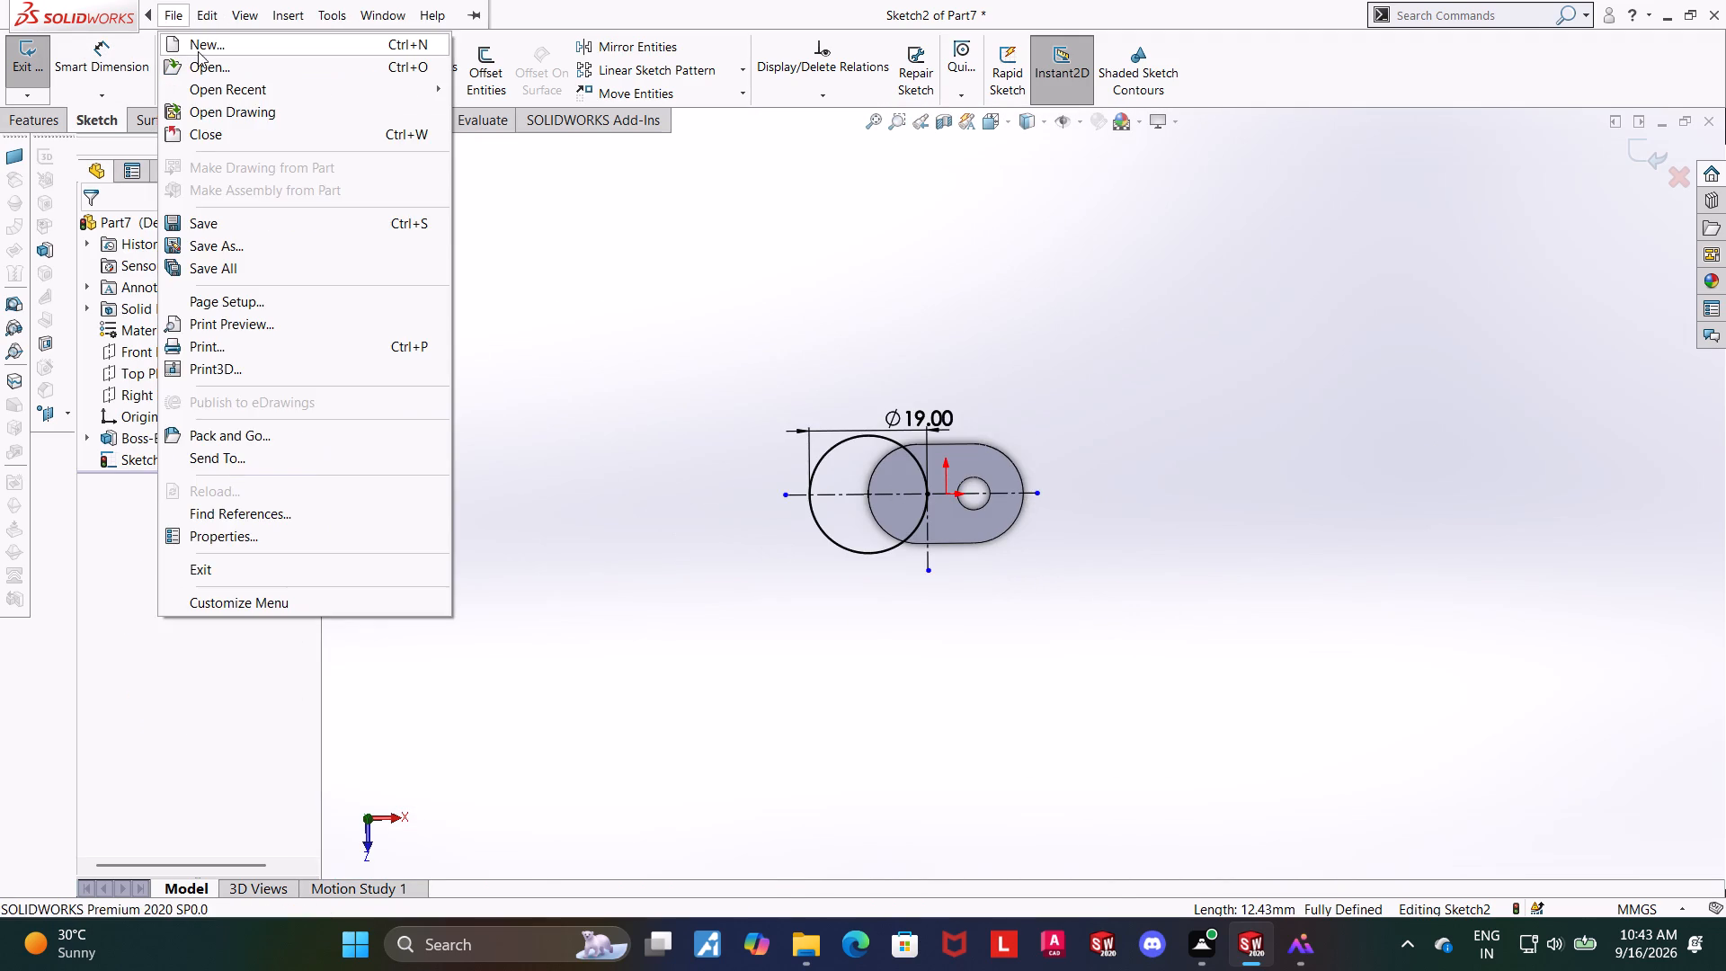
# Sketch a vertical centreline about 11 mm long toward positive Z from the plate's positive-X rounded end.
pyautogui.click(725, 232)
pyautogui.click(185, 49)
pyautogui.click(173, 88)
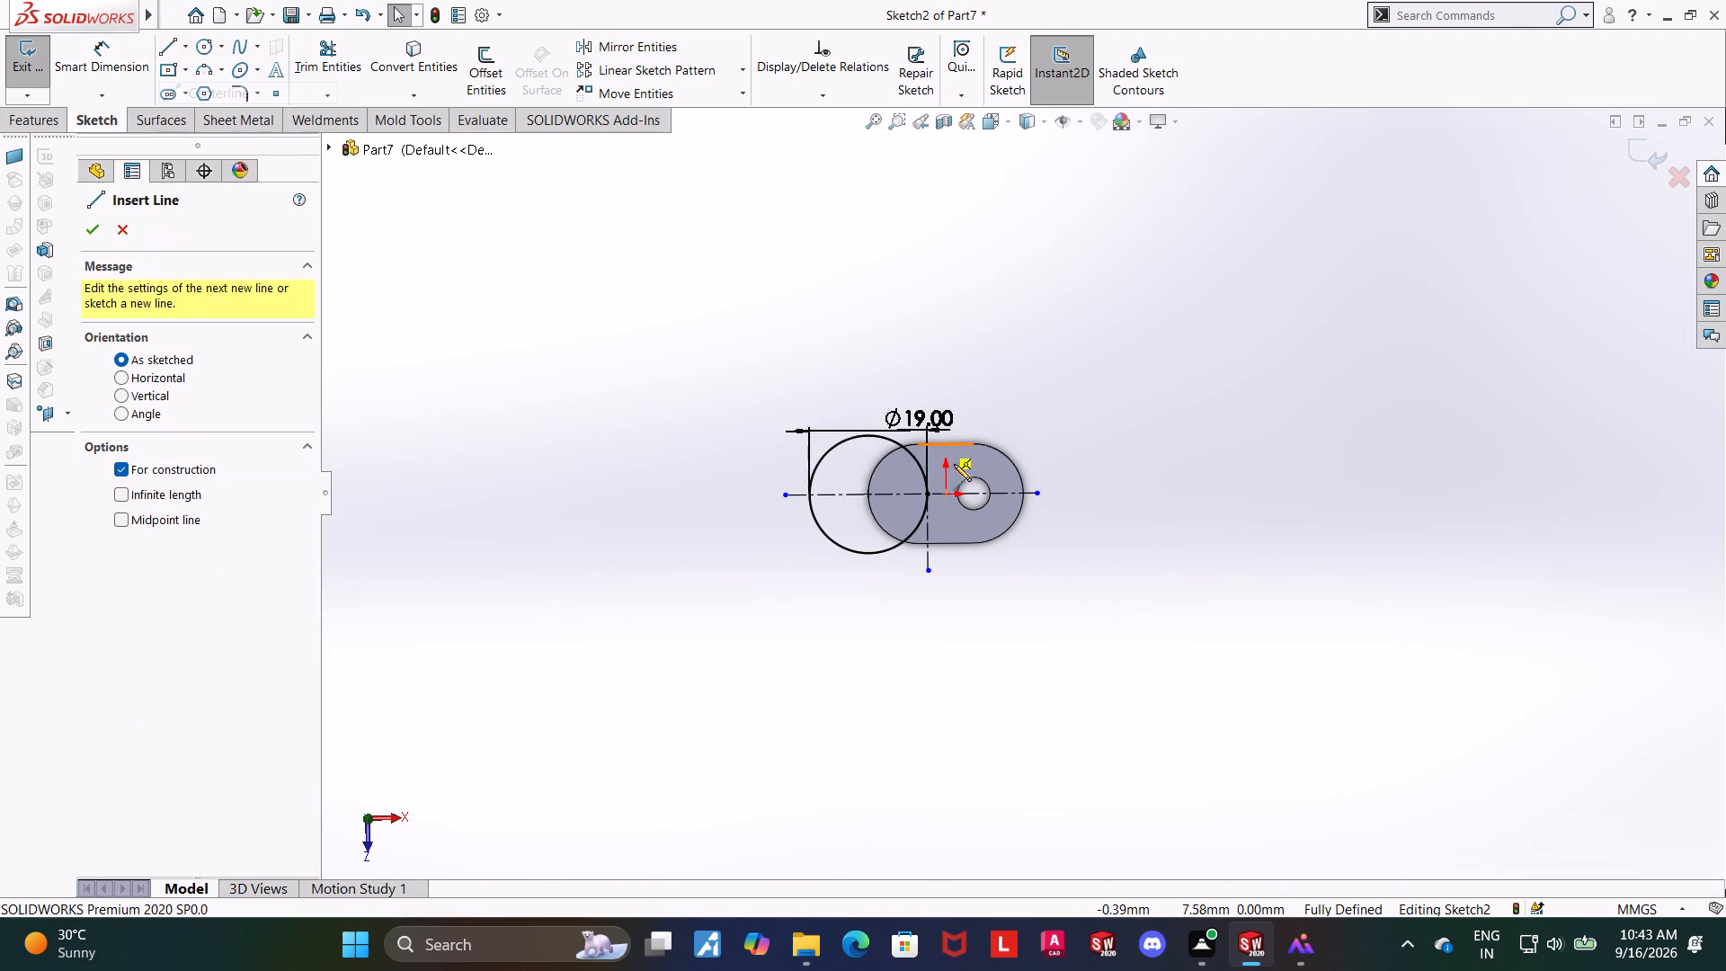
pyautogui.scroll(-6, 1017, 517)
pyautogui.click(1041, 420)
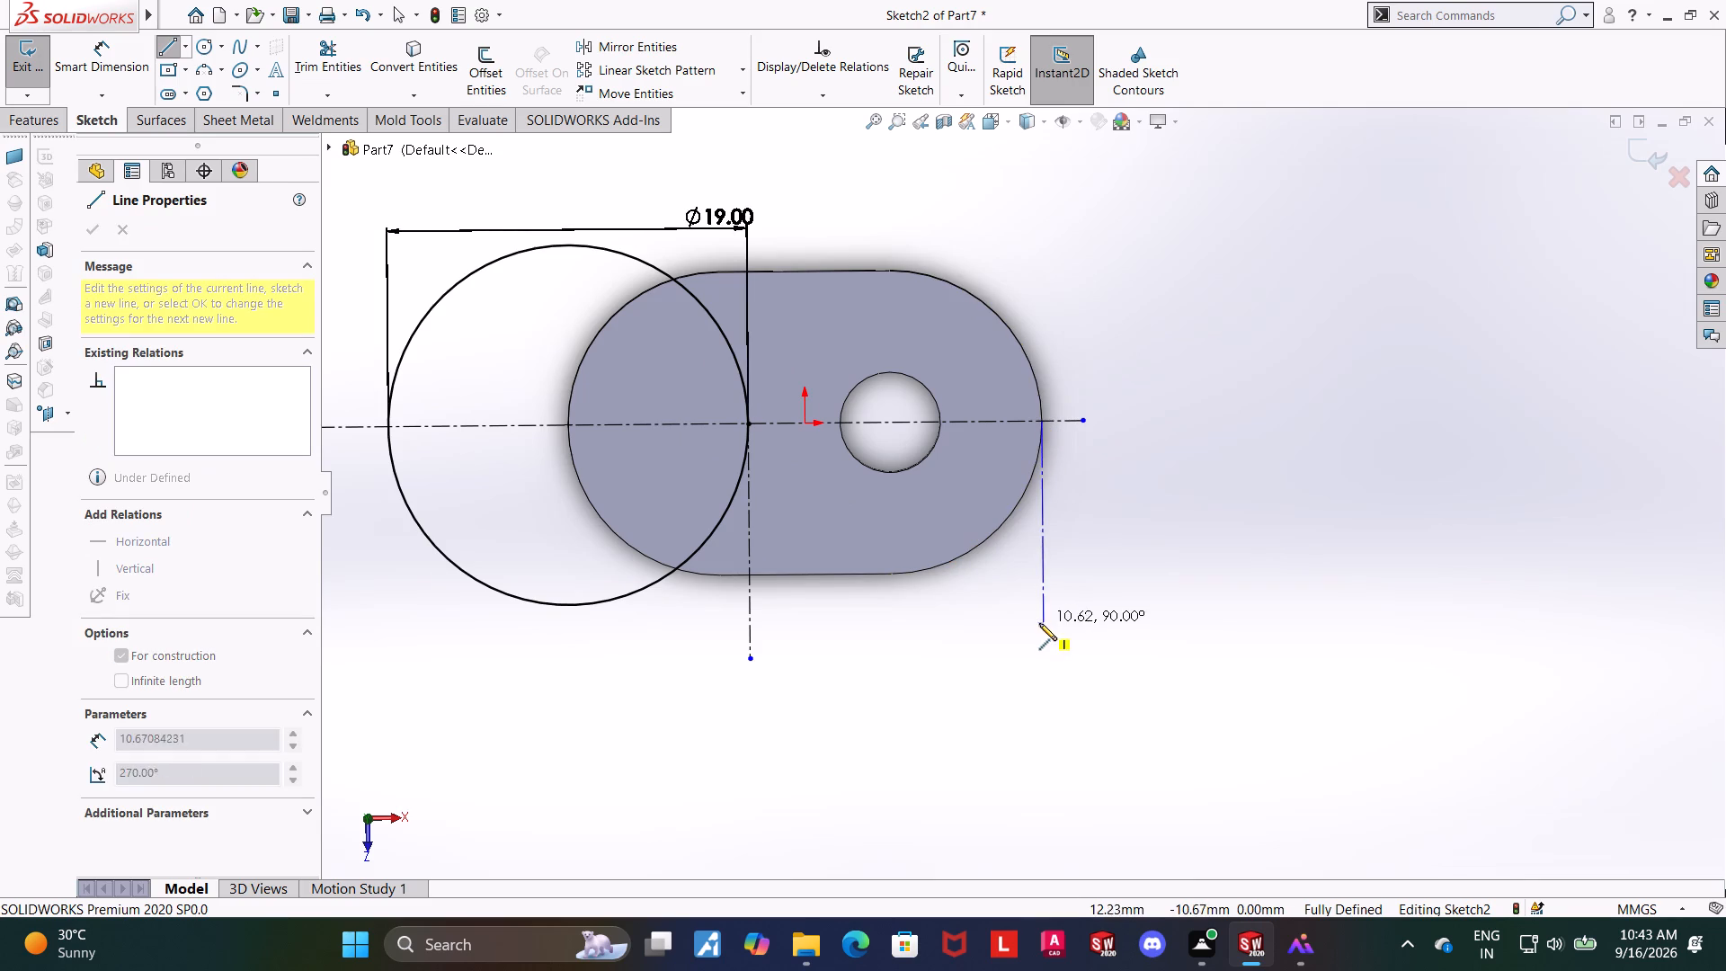
pyautogui.click(1045, 631)
pyautogui.press('Escape')
pyautogui.press('Escape')
pyautogui.press('Escape')
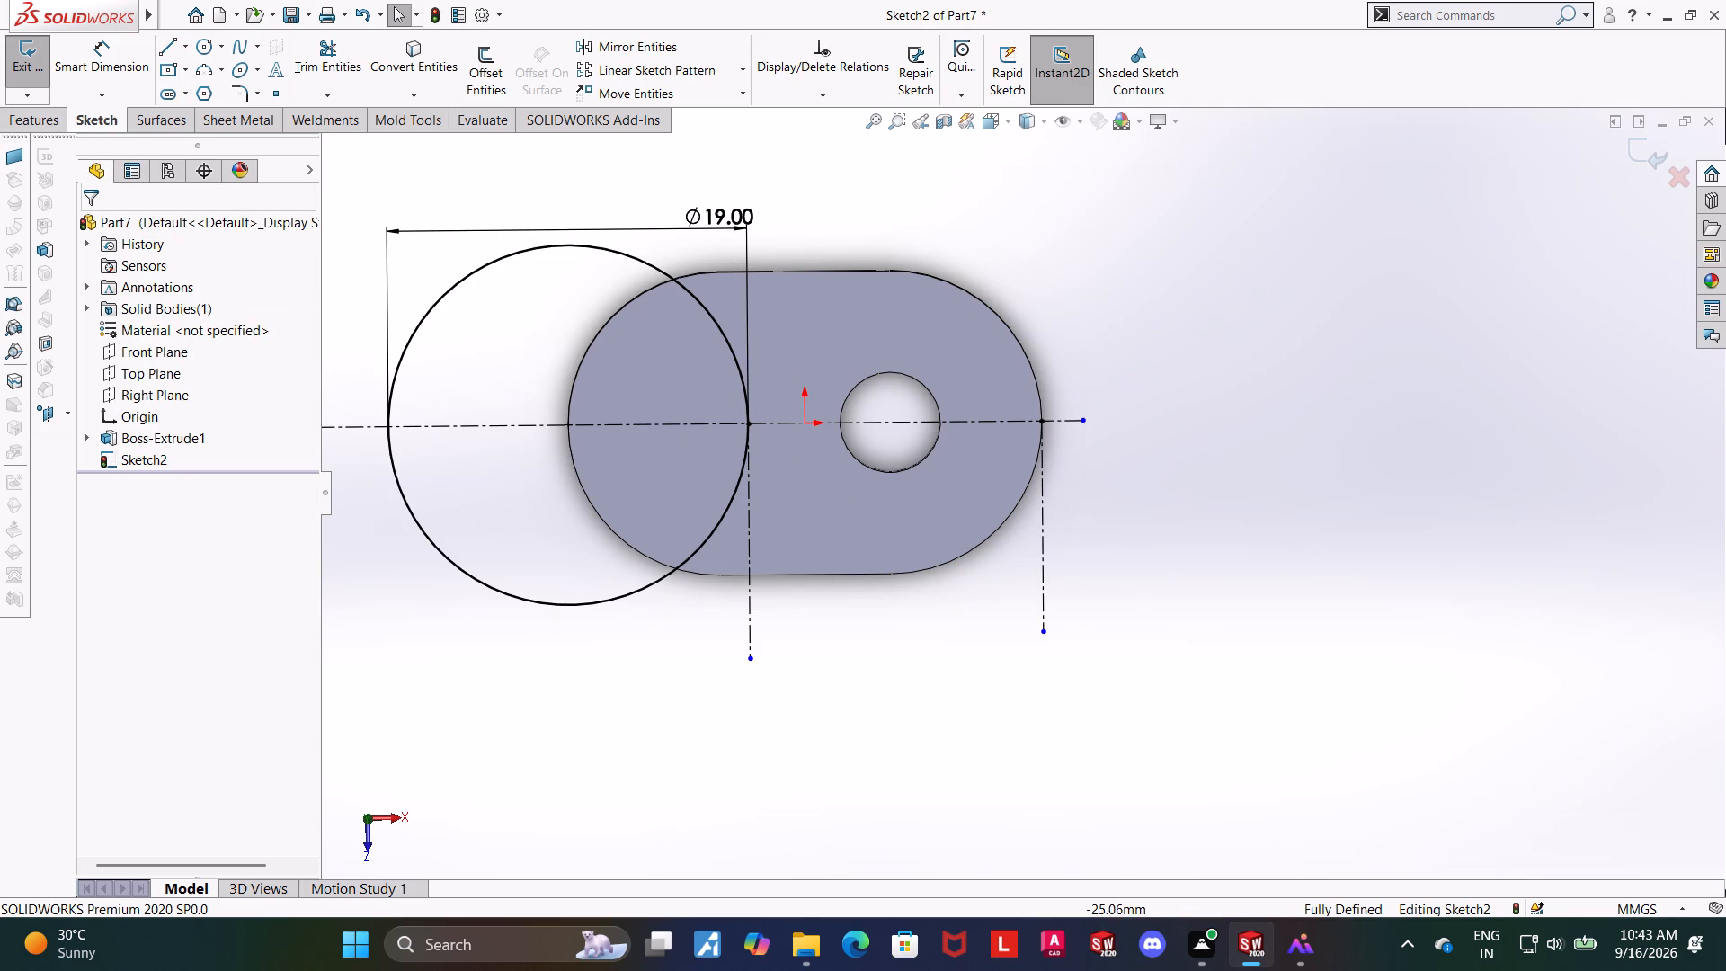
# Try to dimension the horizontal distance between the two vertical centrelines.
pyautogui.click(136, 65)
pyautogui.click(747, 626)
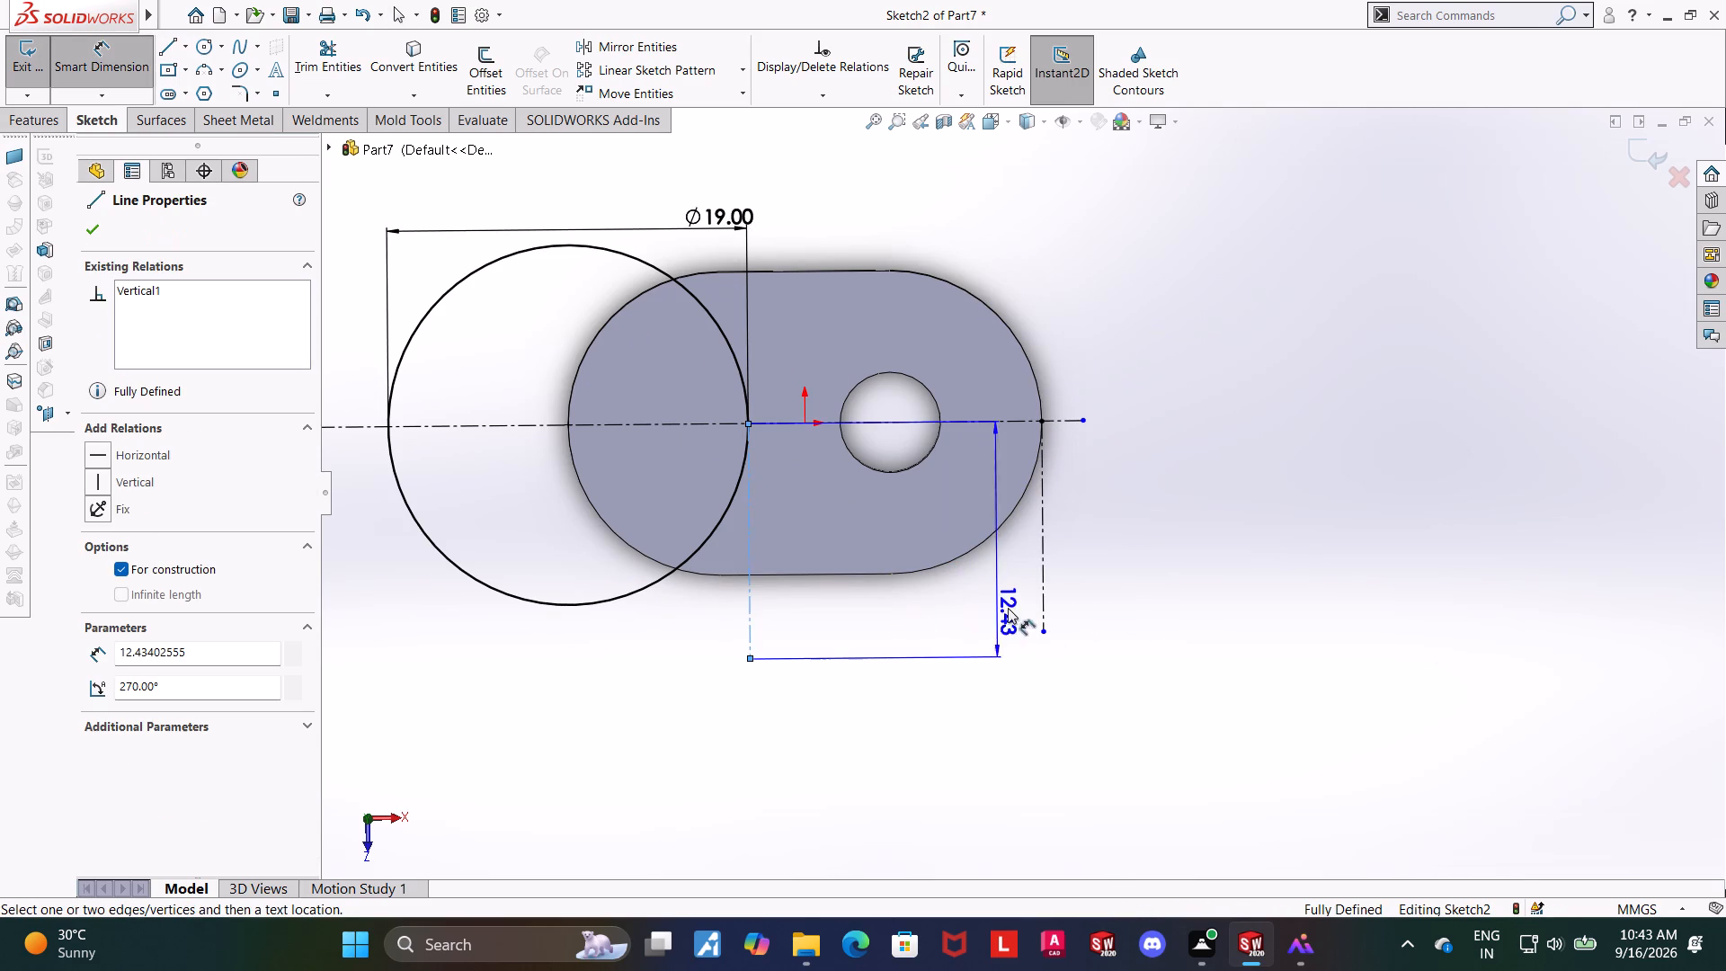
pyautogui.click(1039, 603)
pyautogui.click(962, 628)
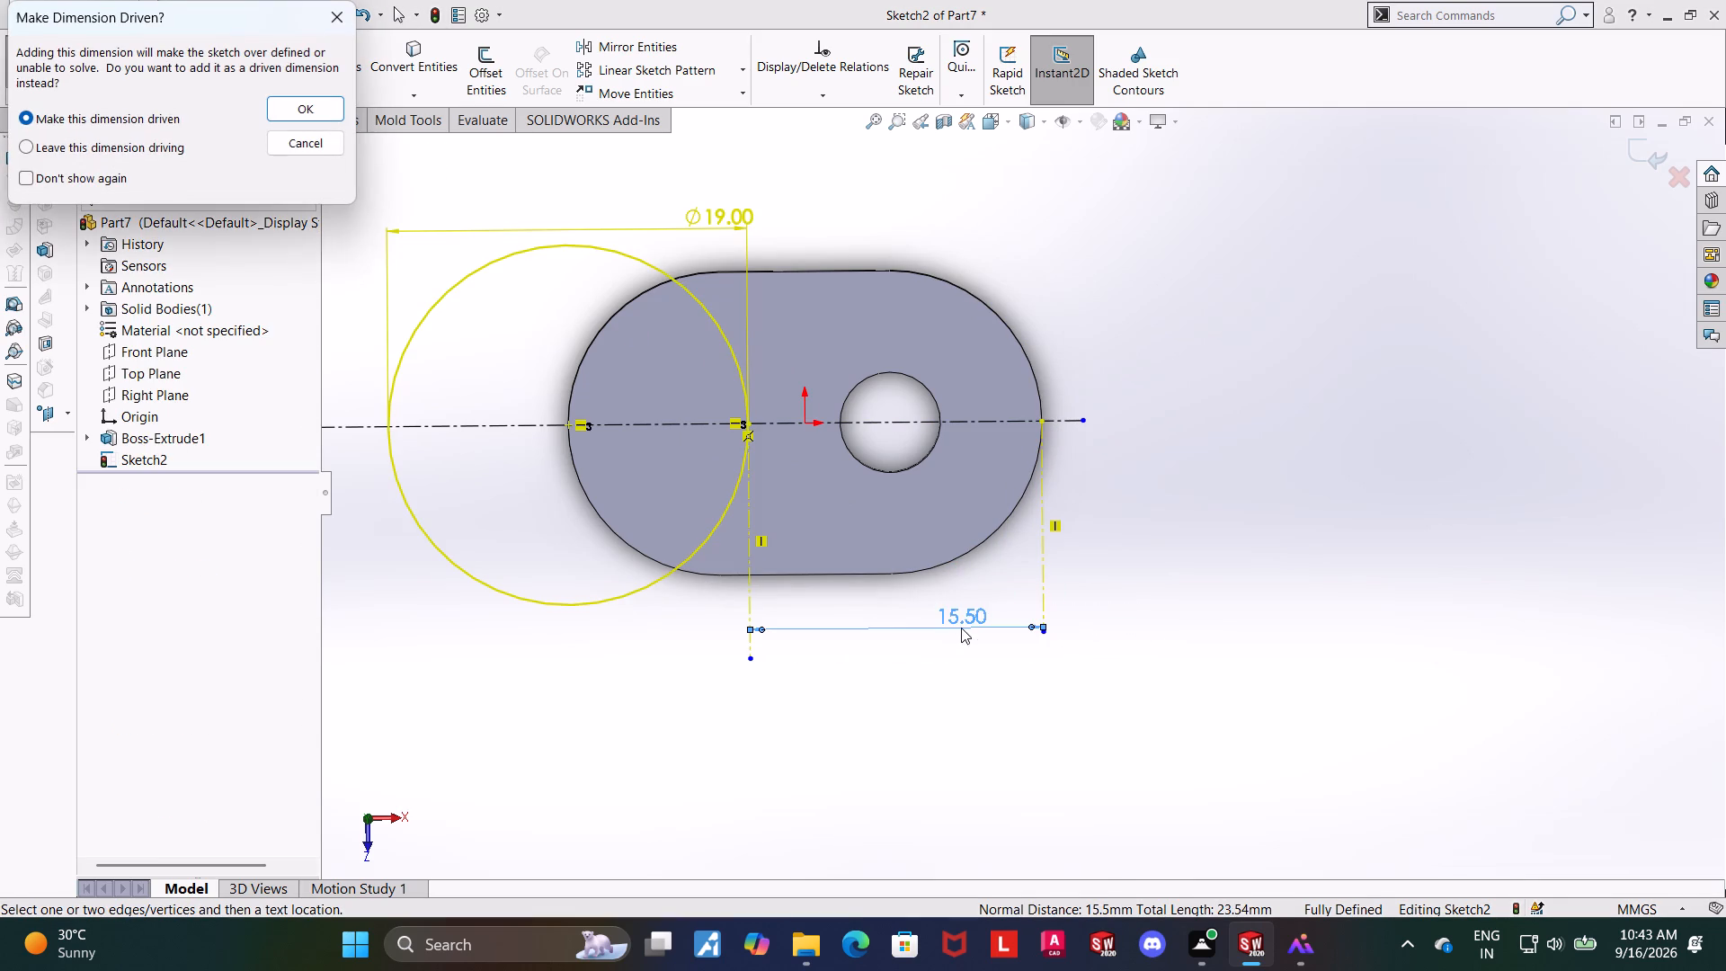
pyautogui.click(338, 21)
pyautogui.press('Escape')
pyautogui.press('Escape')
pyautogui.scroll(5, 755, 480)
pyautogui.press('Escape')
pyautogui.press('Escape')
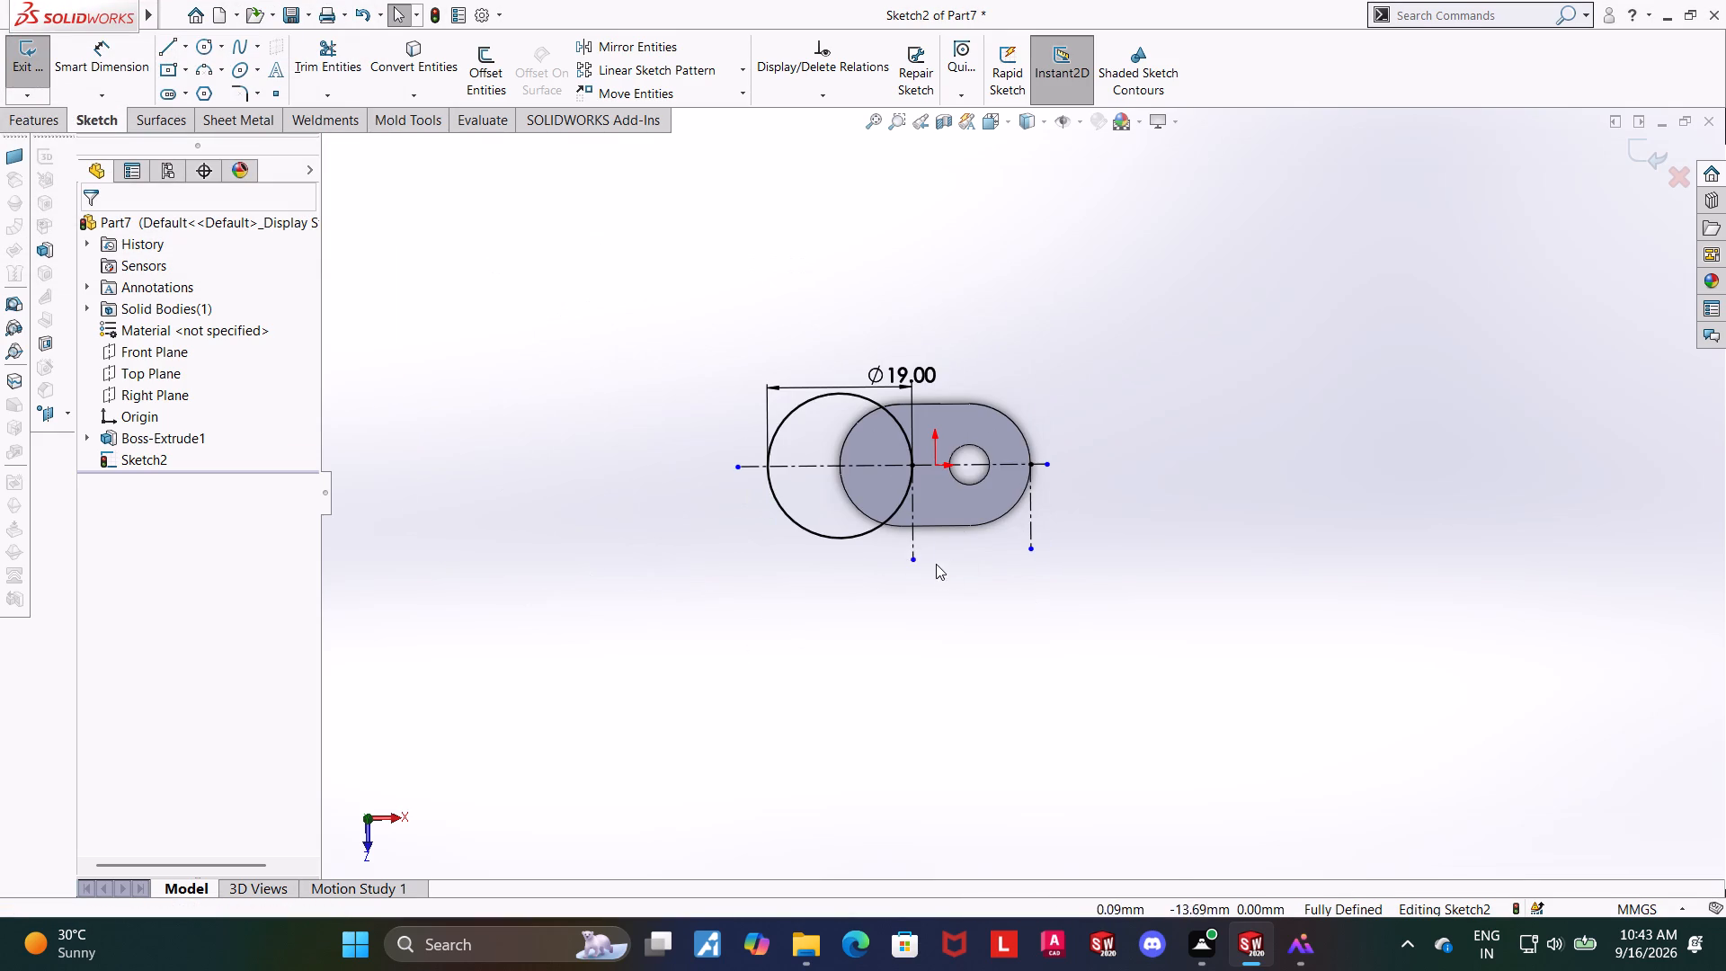
# Trim away the two vertical centrelines below the plate, keeping the 19 mm circle and the horizontal centreline.
pyautogui.scroll(-4, 1011, 542)
pyautogui.press('Escape')
pyautogui.click(340, 65)
pyautogui.moveTo(1137, 468); pyautogui.dragTo(997, 508)
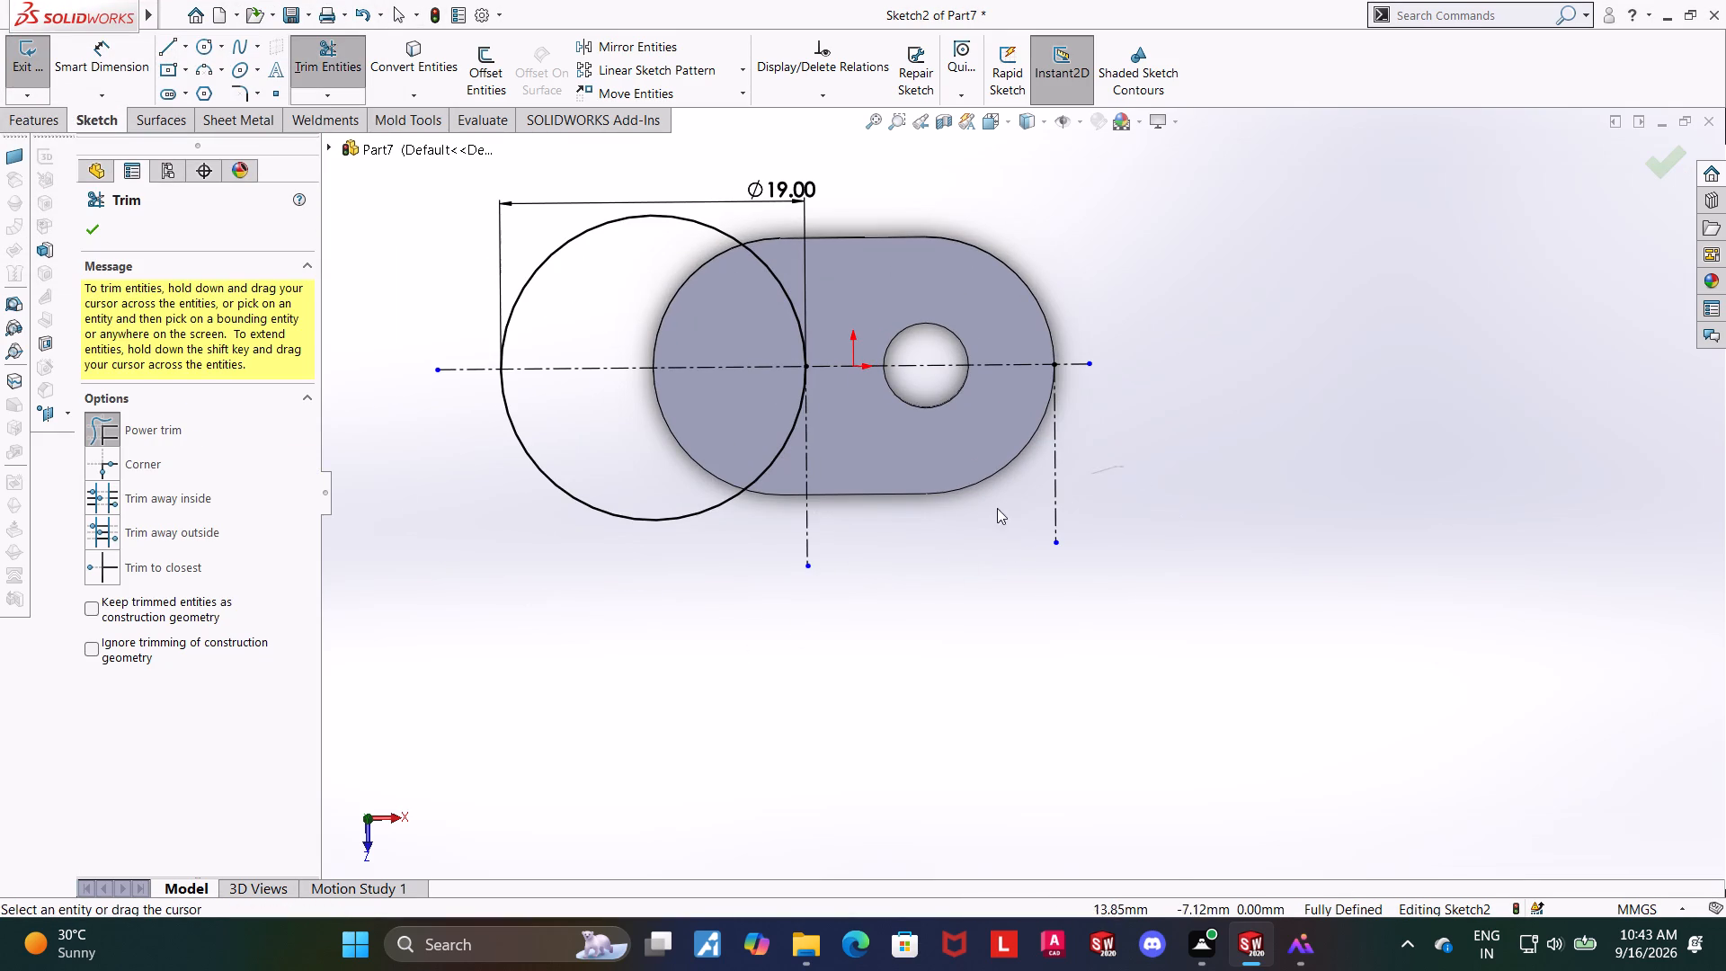
pyautogui.moveTo(997, 508); pyautogui.dragTo(975, 521)
pyautogui.moveTo(863, 522); pyautogui.dragTo(798, 521)
pyautogui.press('Escape')
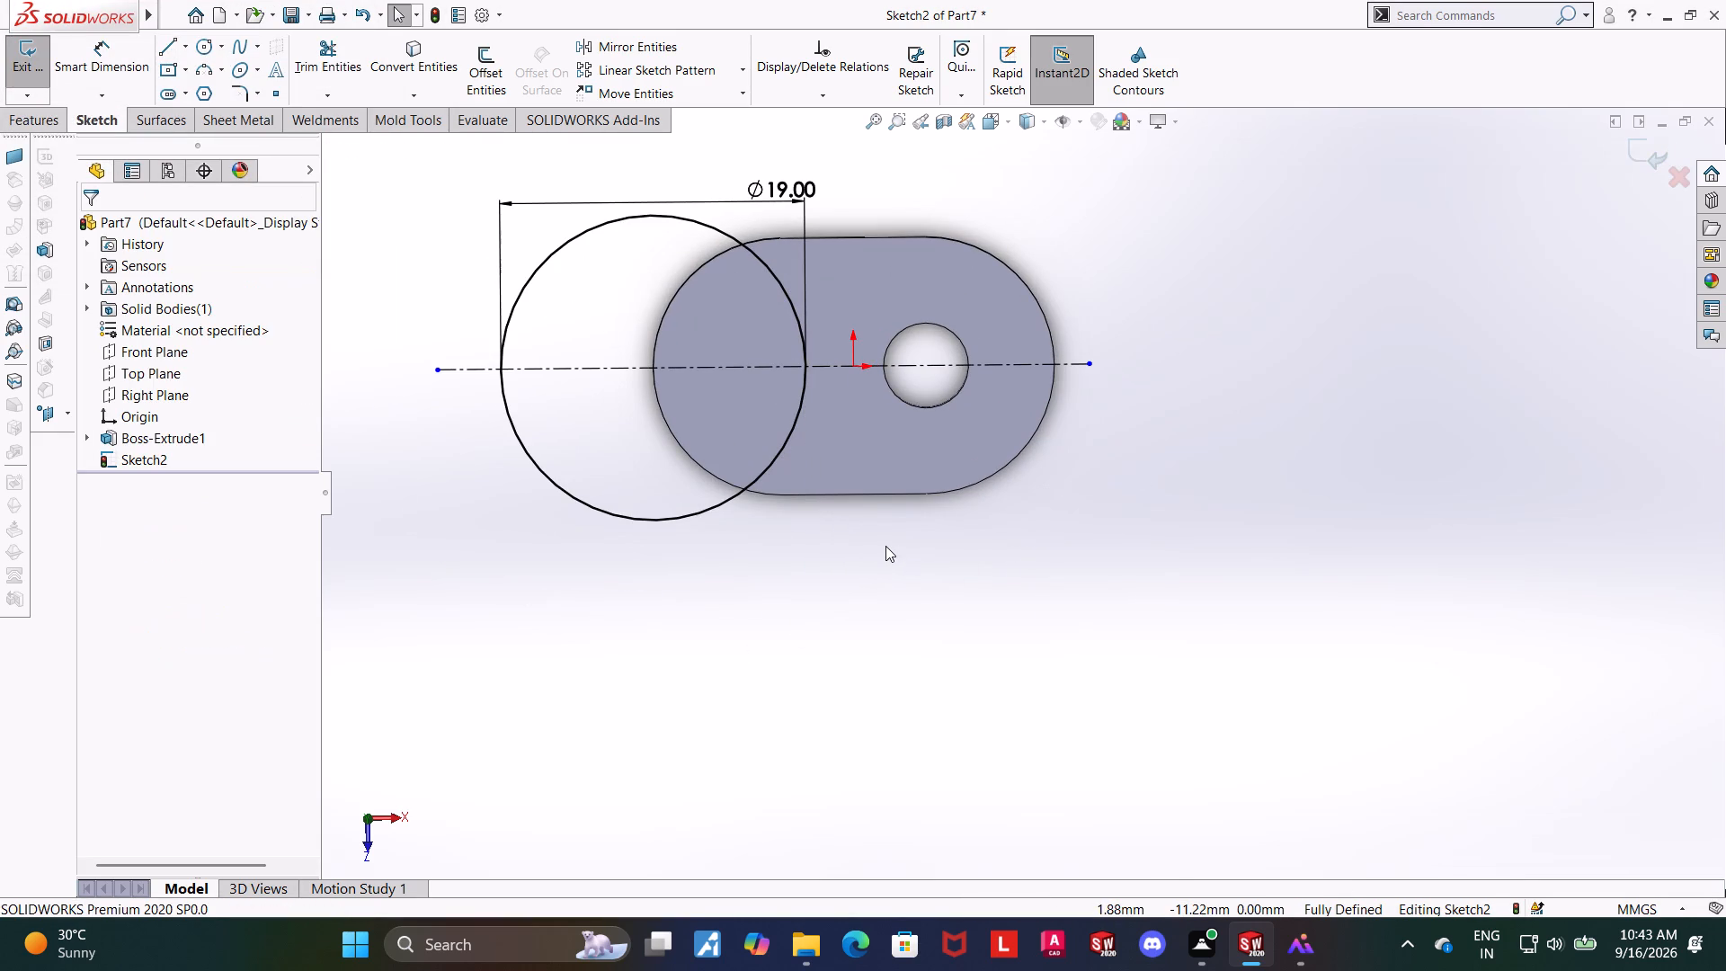
pyautogui.press('Escape')
pyautogui.press('Escape')
pyautogui.press('Escape')
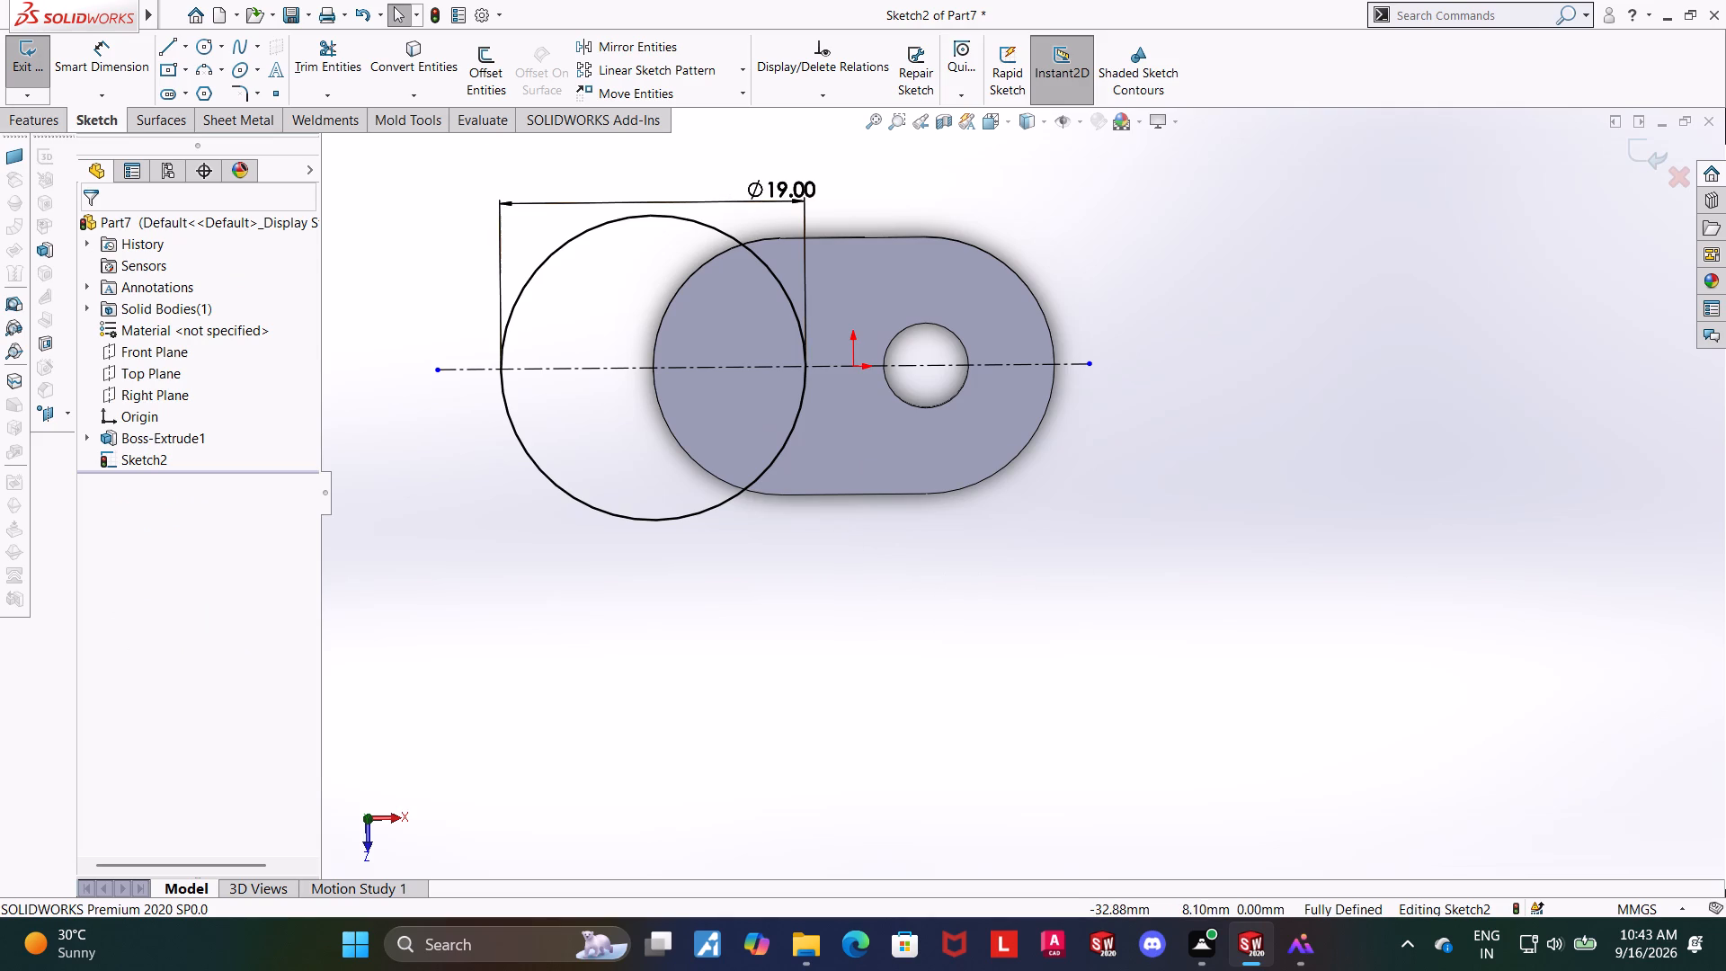
# Close the sketch and extrude the 19 mm circle as a blind boss 19 mm upward, merged with the plate.
pyautogui.click(1646, 144)
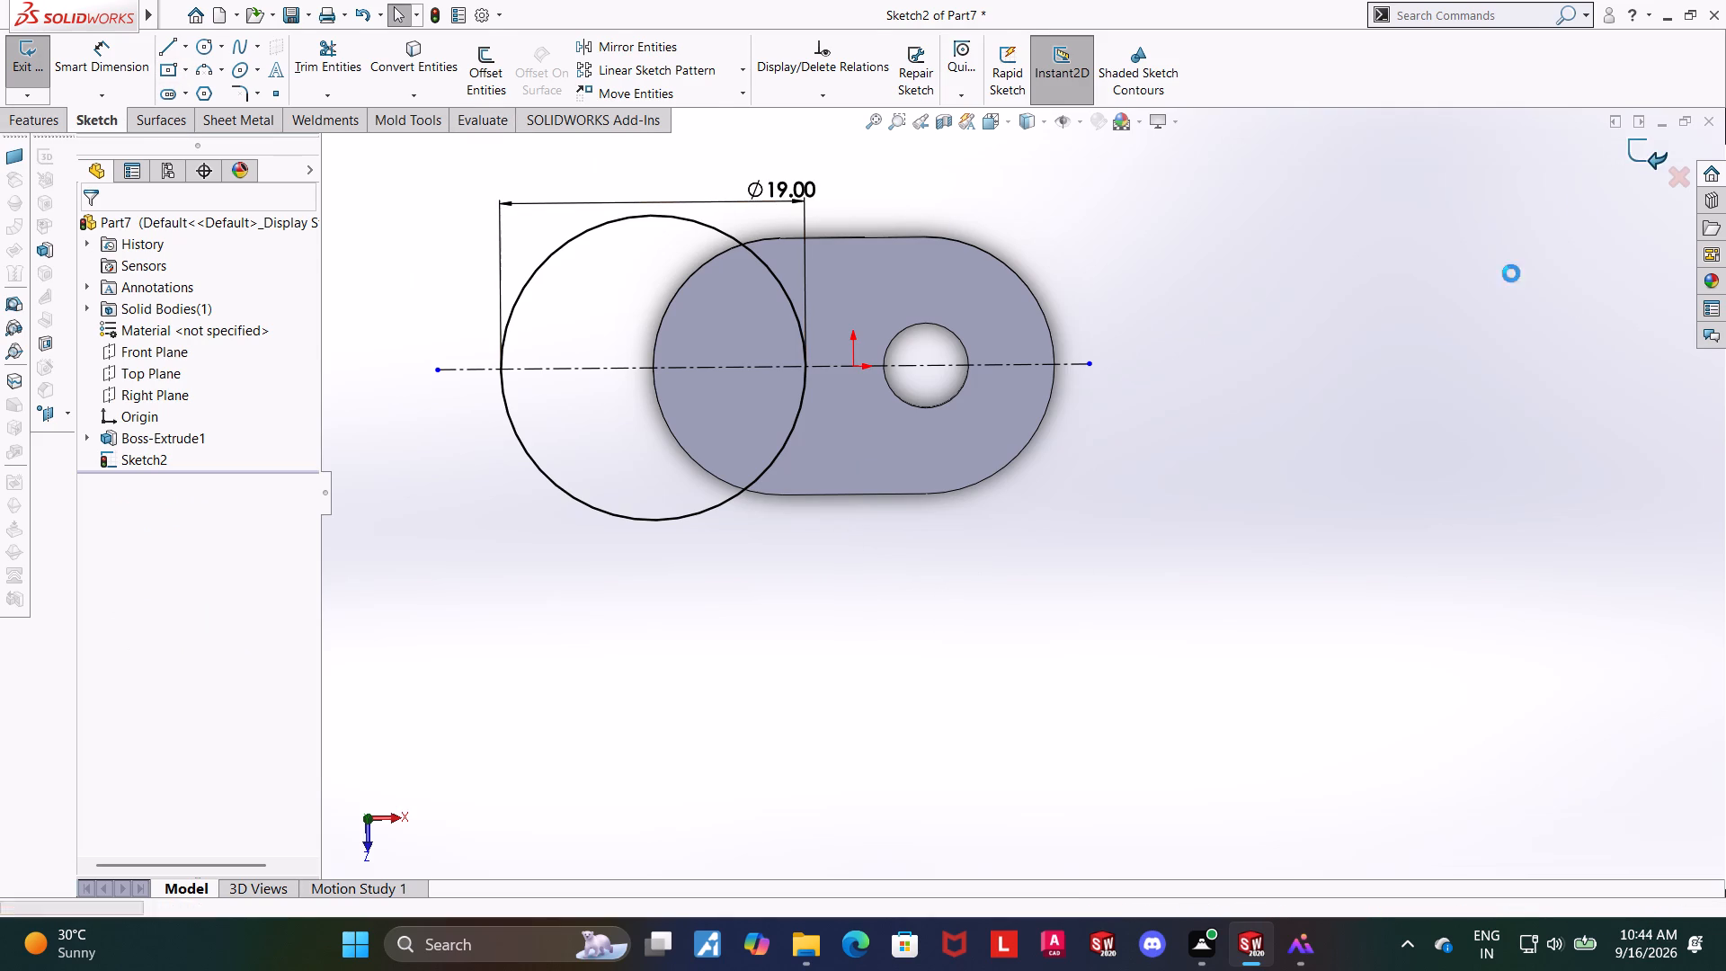
pyautogui.moveTo(1369, 420); pyautogui.dragTo(1392, 218, button='middle')
pyautogui.moveTo(1131, 351); pyautogui.dragTo(1016, 269, button='middle')
pyautogui.click(34, 84)
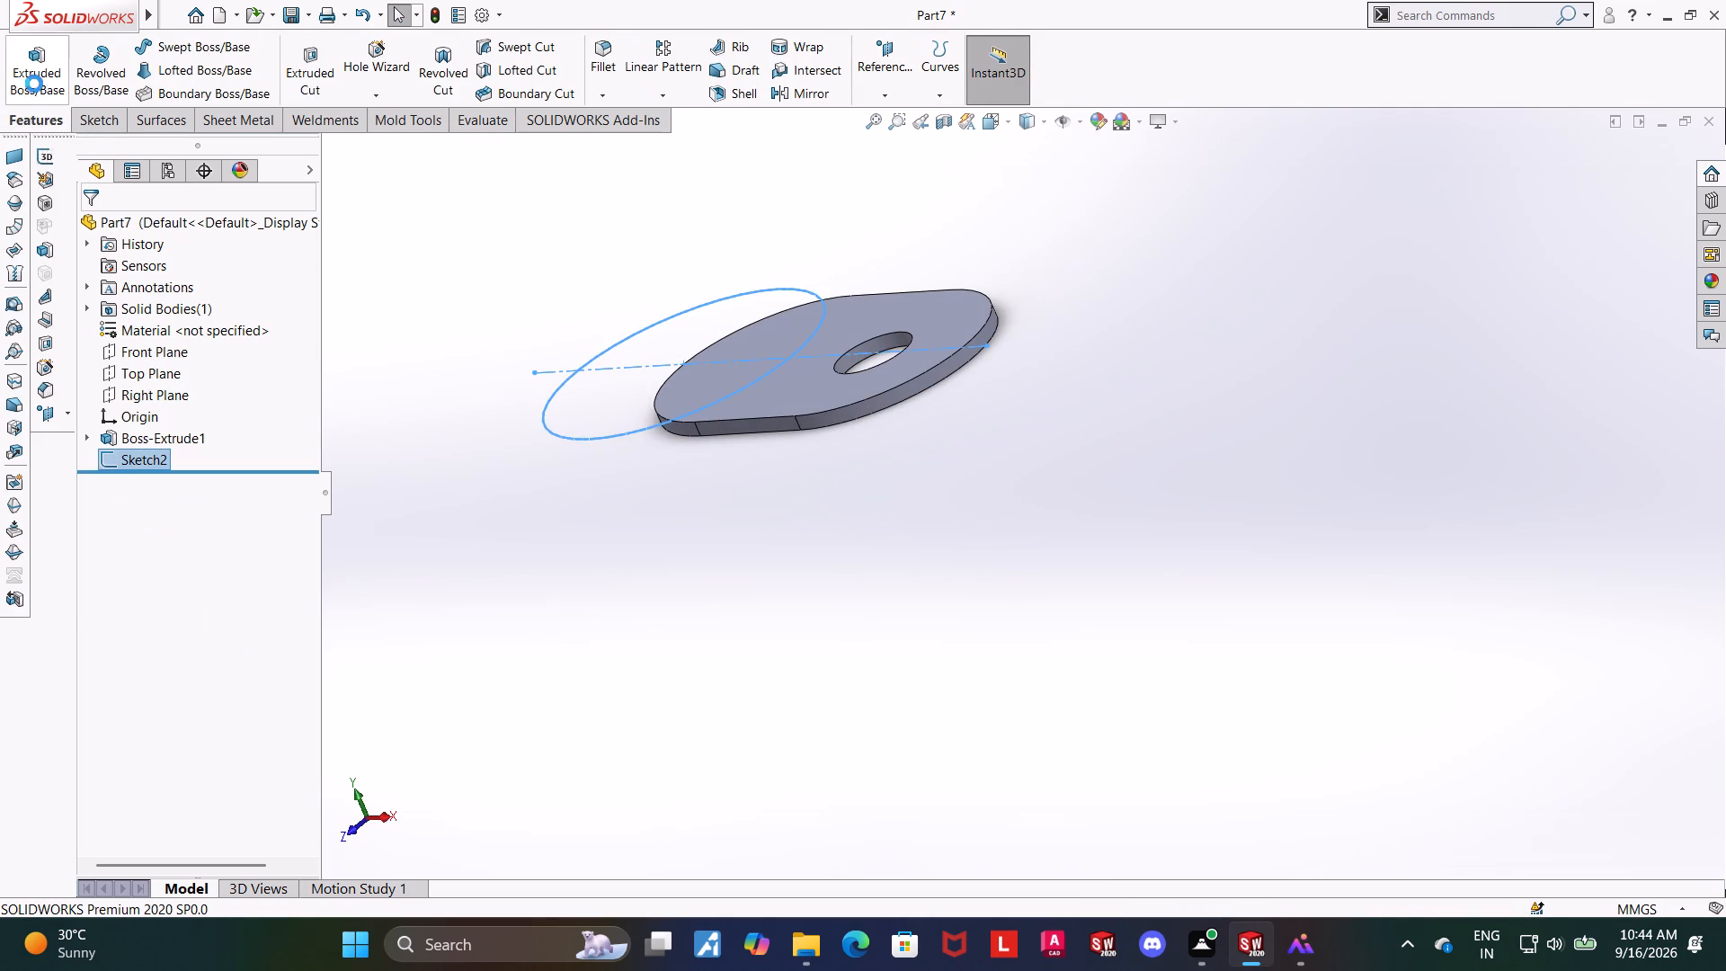
pyautogui.moveTo(617, 504); pyautogui.dragTo(645, 487, button='middle')
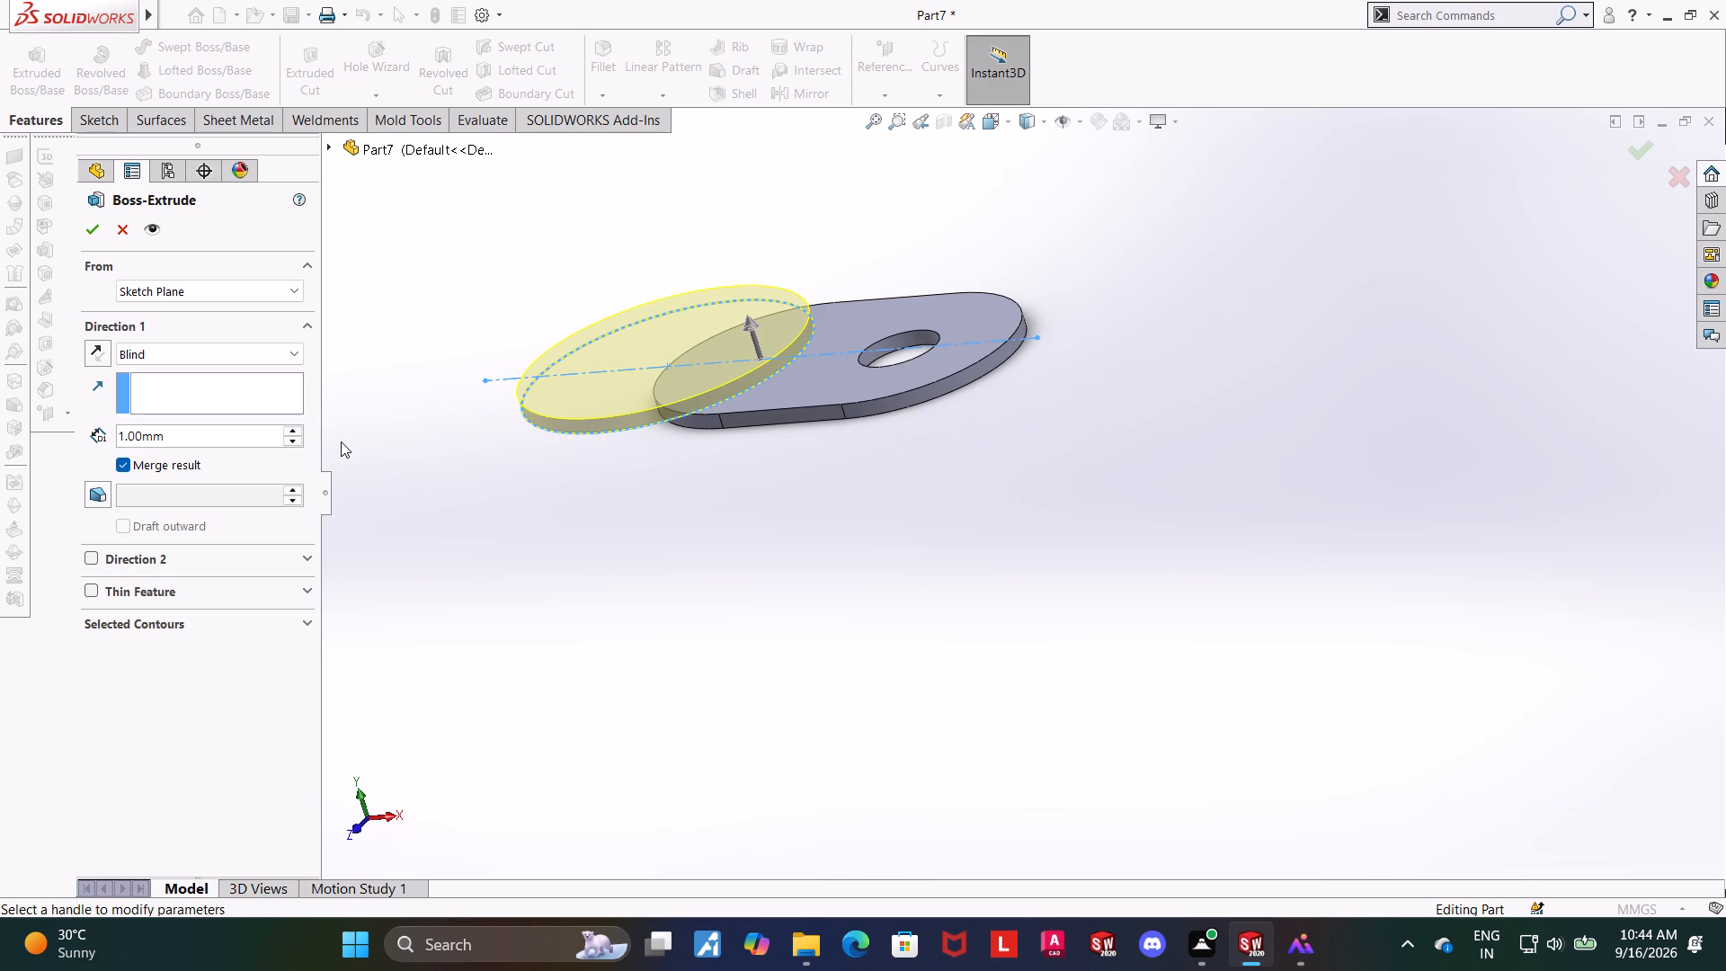
pyautogui.click(236, 434)
pyautogui.moveTo(236, 434); pyautogui.dragTo(108, 428)
pyautogui.moveTo(208, 444); pyautogui.dragTo(39, 442)
pyautogui.press('1')
pyautogui.press('9')
pyautogui.press('Return')
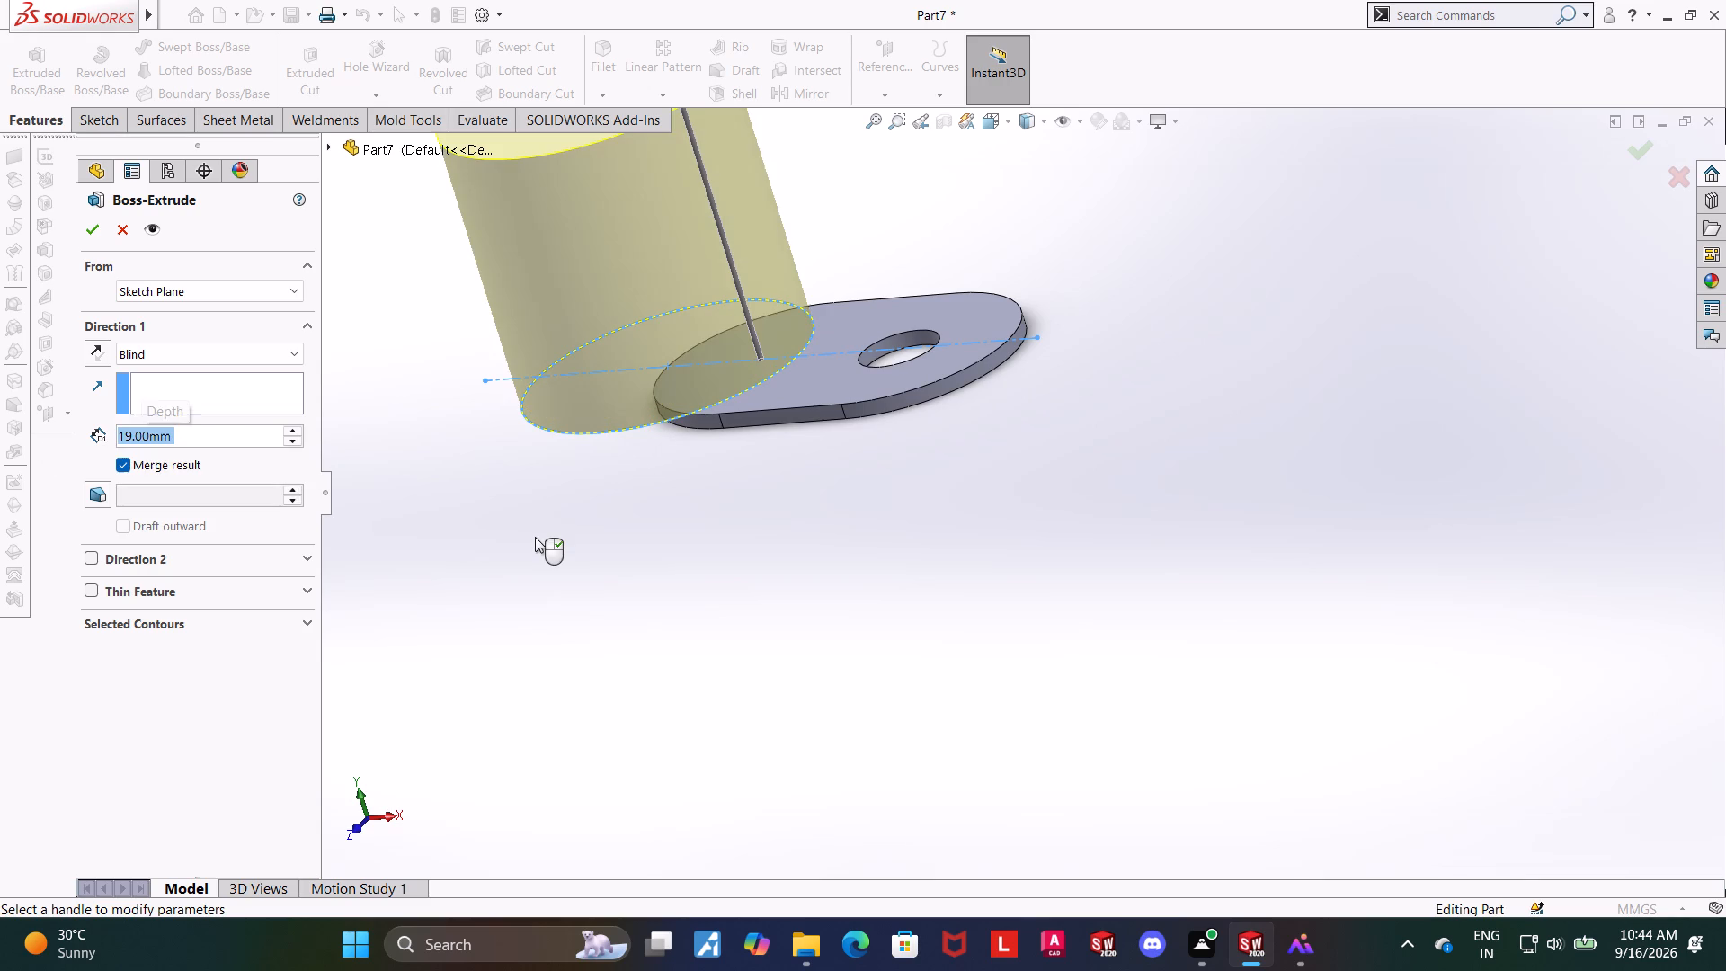
pyautogui.click(93, 241)
pyautogui.click(595, 607)
# On the cylinder's top face, sketch a concentric circle about 10.4 mm in diameter.
pyautogui.scroll(4, 609, 600)
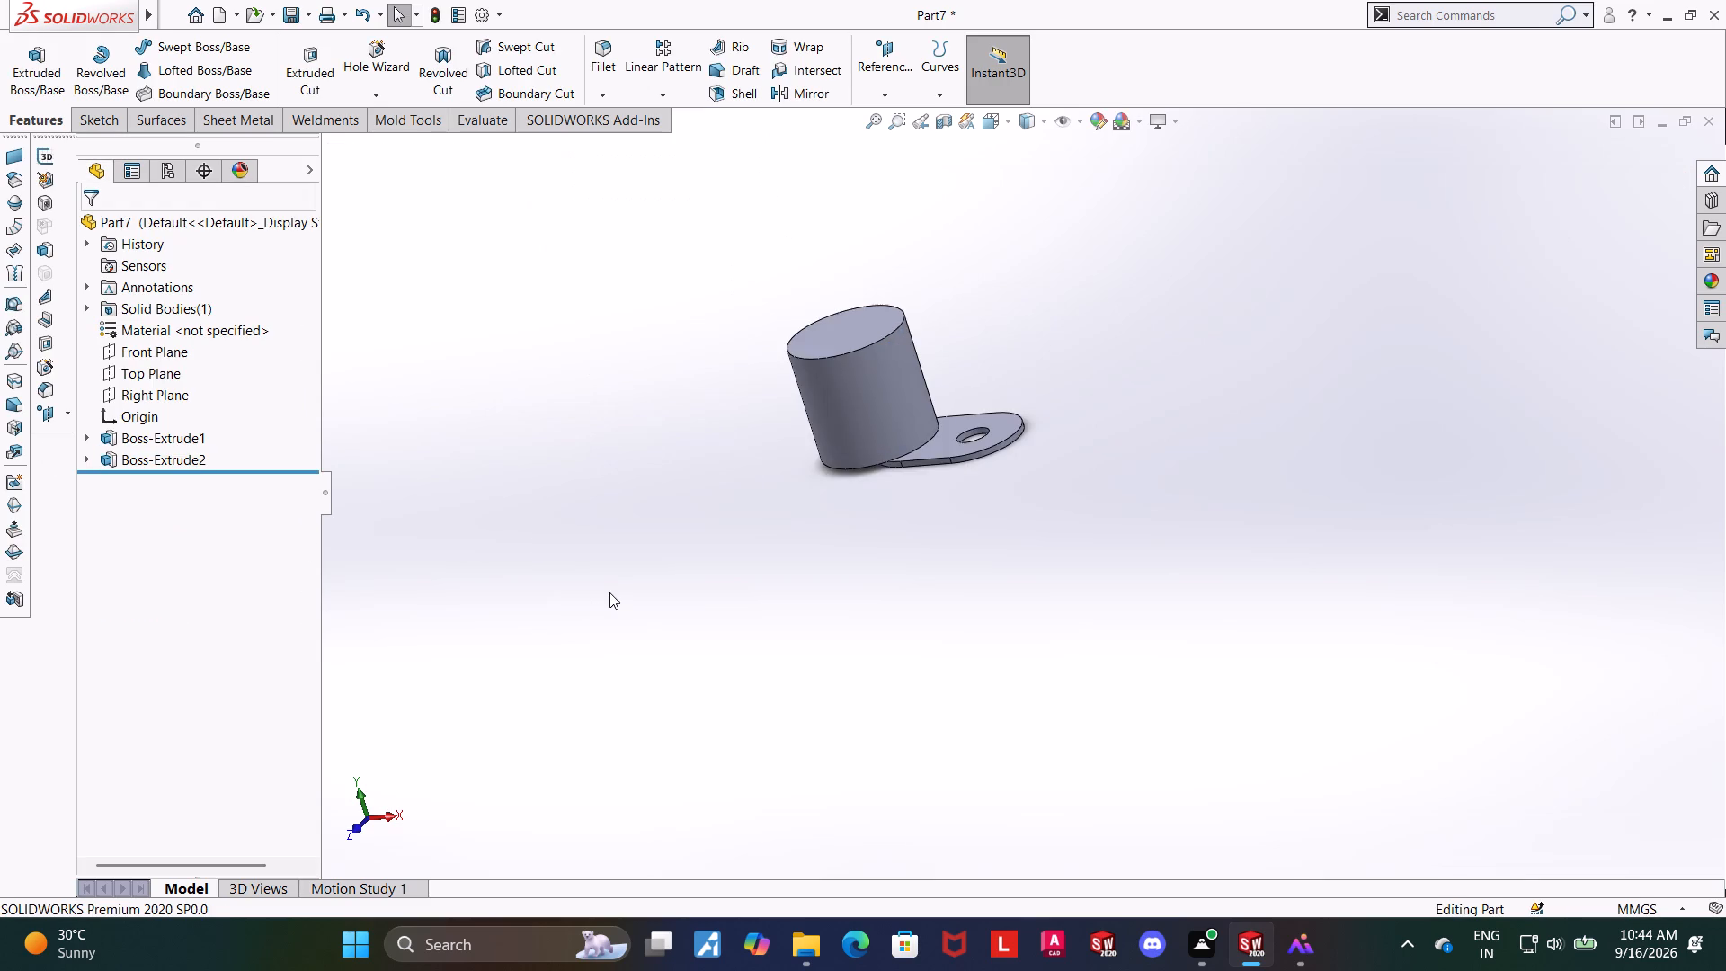
pyautogui.scroll(2, 609, 592)
pyautogui.scroll(-3, 998, 423)
pyautogui.moveTo(1142, 457); pyautogui.dragTo(1173, 508, button='middle')
pyautogui.click(1174, 512)
pyautogui.moveTo(1158, 500); pyautogui.dragTo(1178, 580, button='middle')
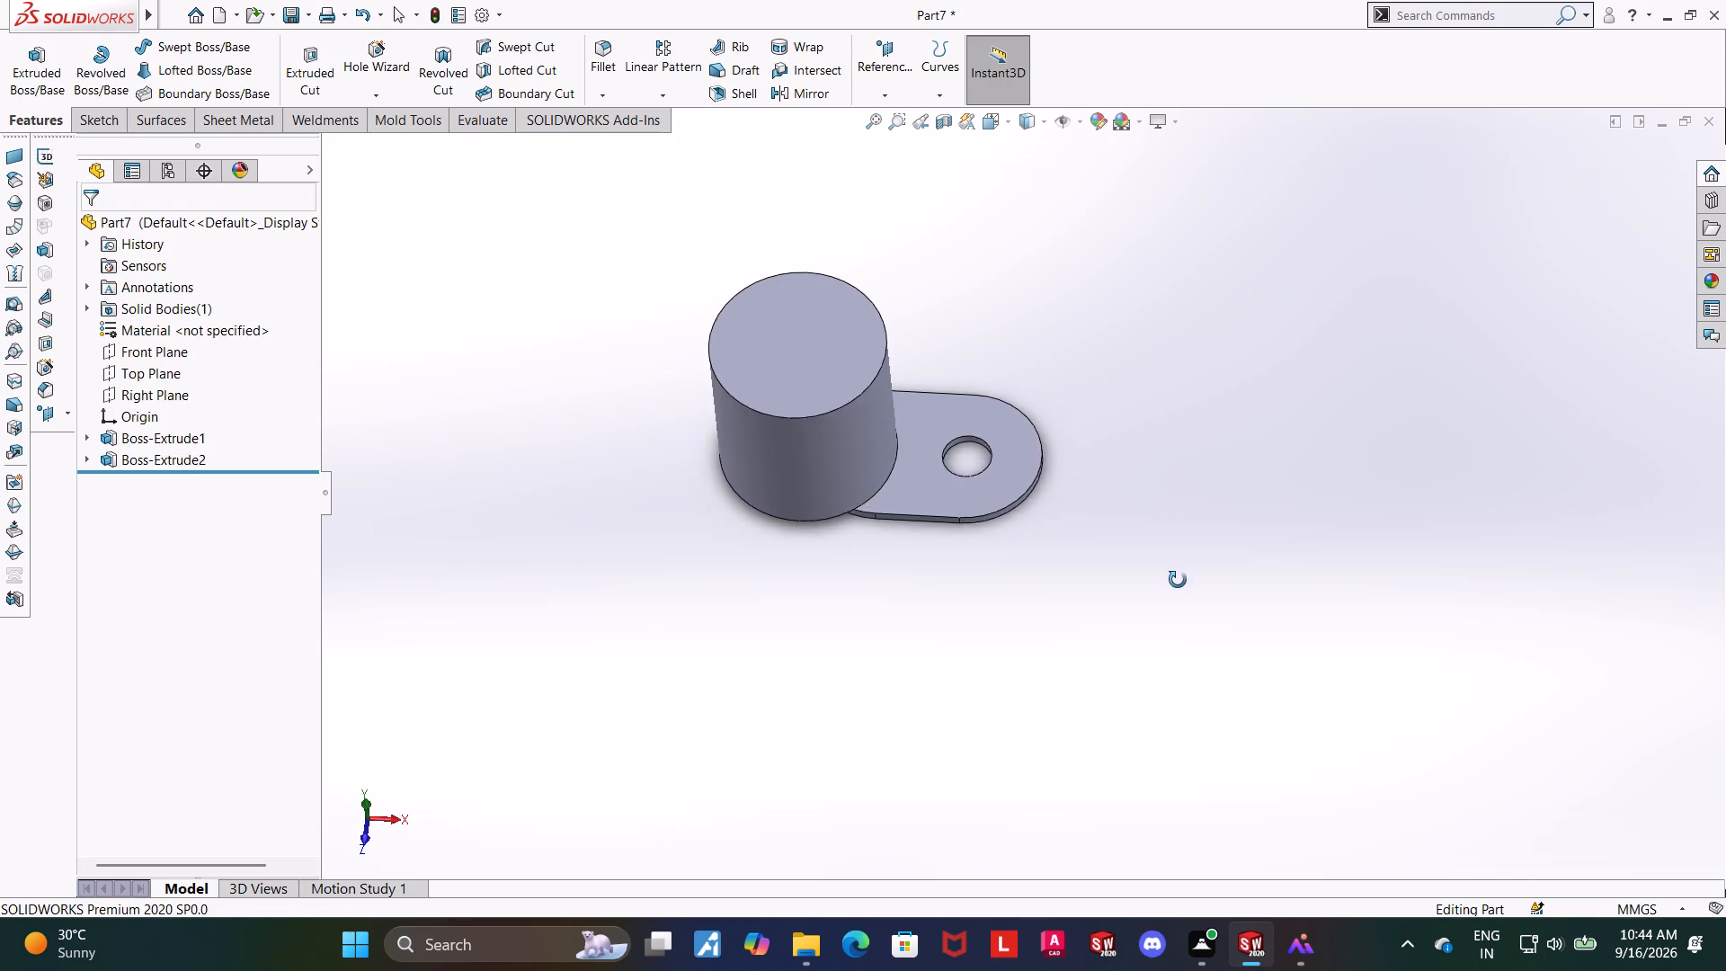
pyautogui.moveTo(1178, 580); pyautogui.dragTo(1177, 682, button='middle')
pyautogui.click(769, 366)
pyautogui.click(848, 310)
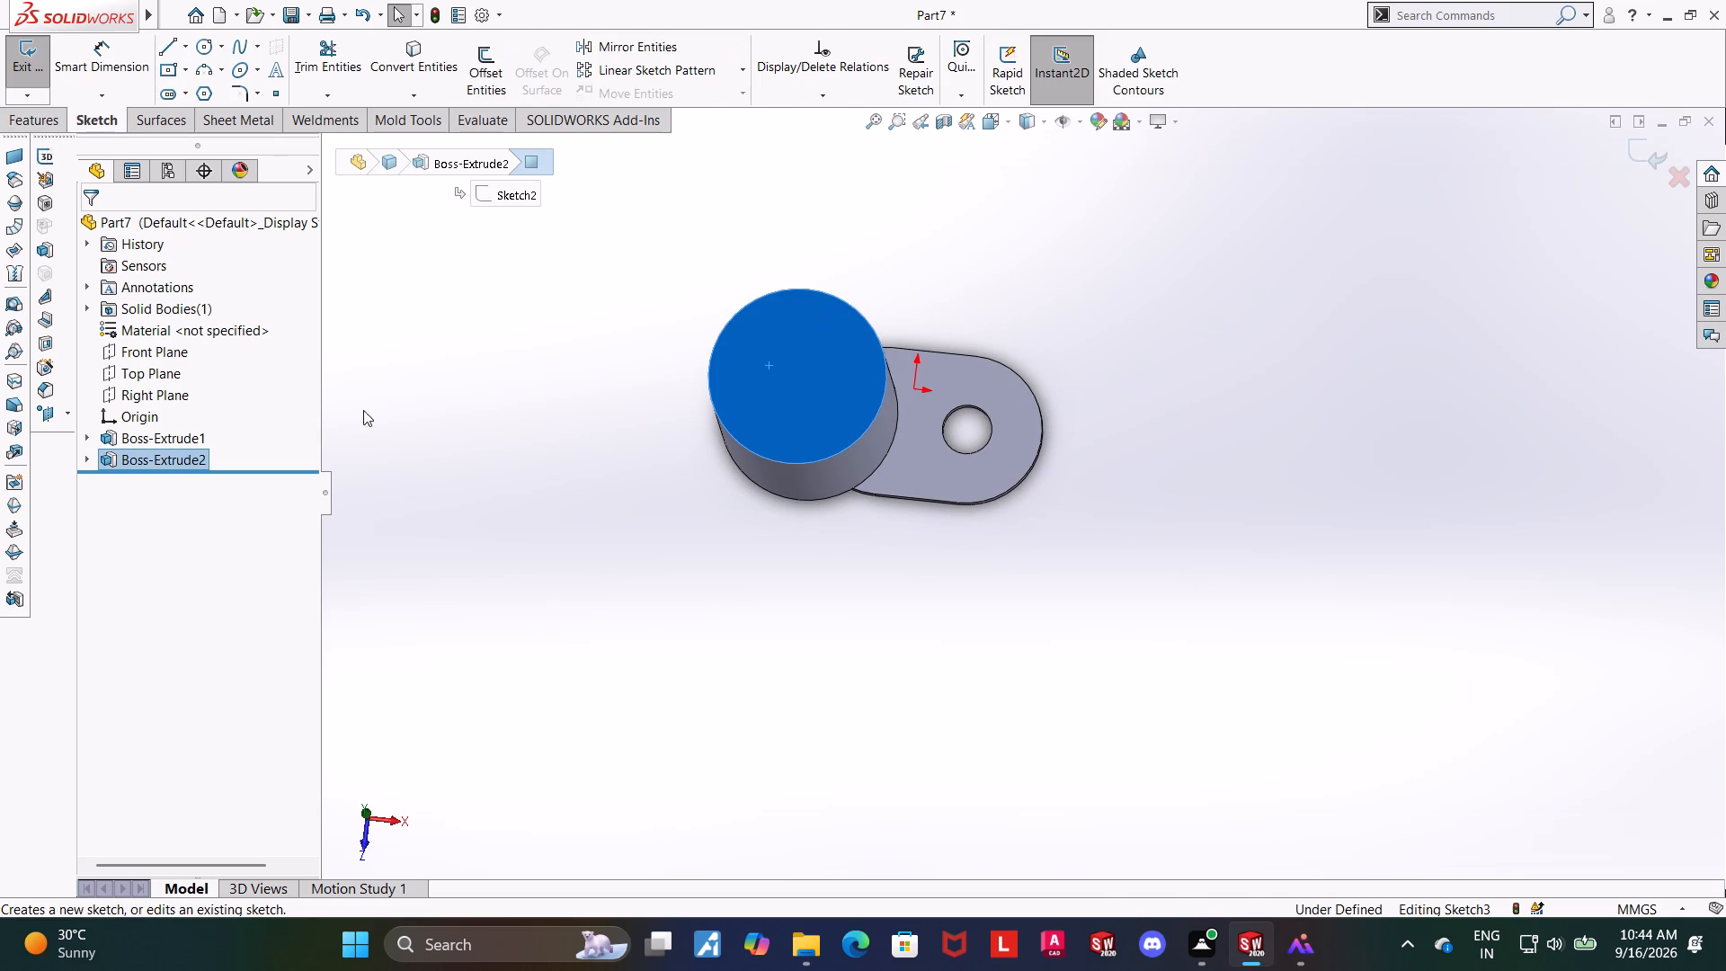
pyautogui.click(174, 485)
pyautogui.click(217, 460)
pyautogui.click(201, 50)
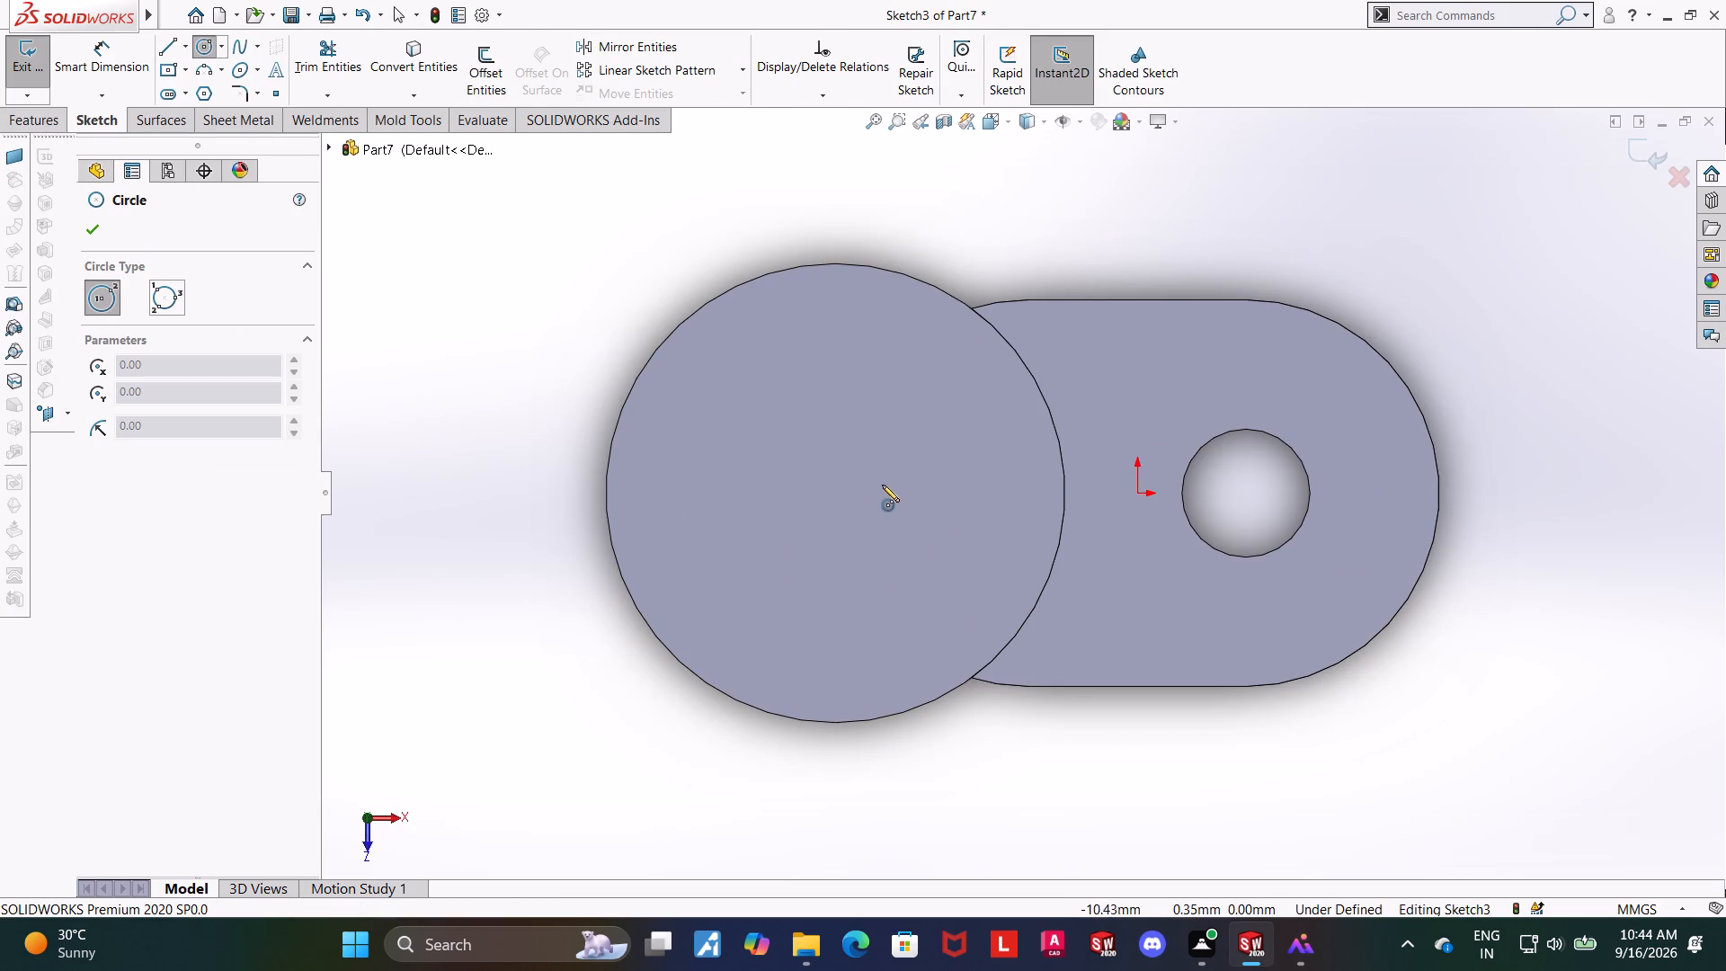
pyautogui.click(834, 492)
pyautogui.click(936, 417)
pyautogui.press('Escape')
pyautogui.press('Escape')
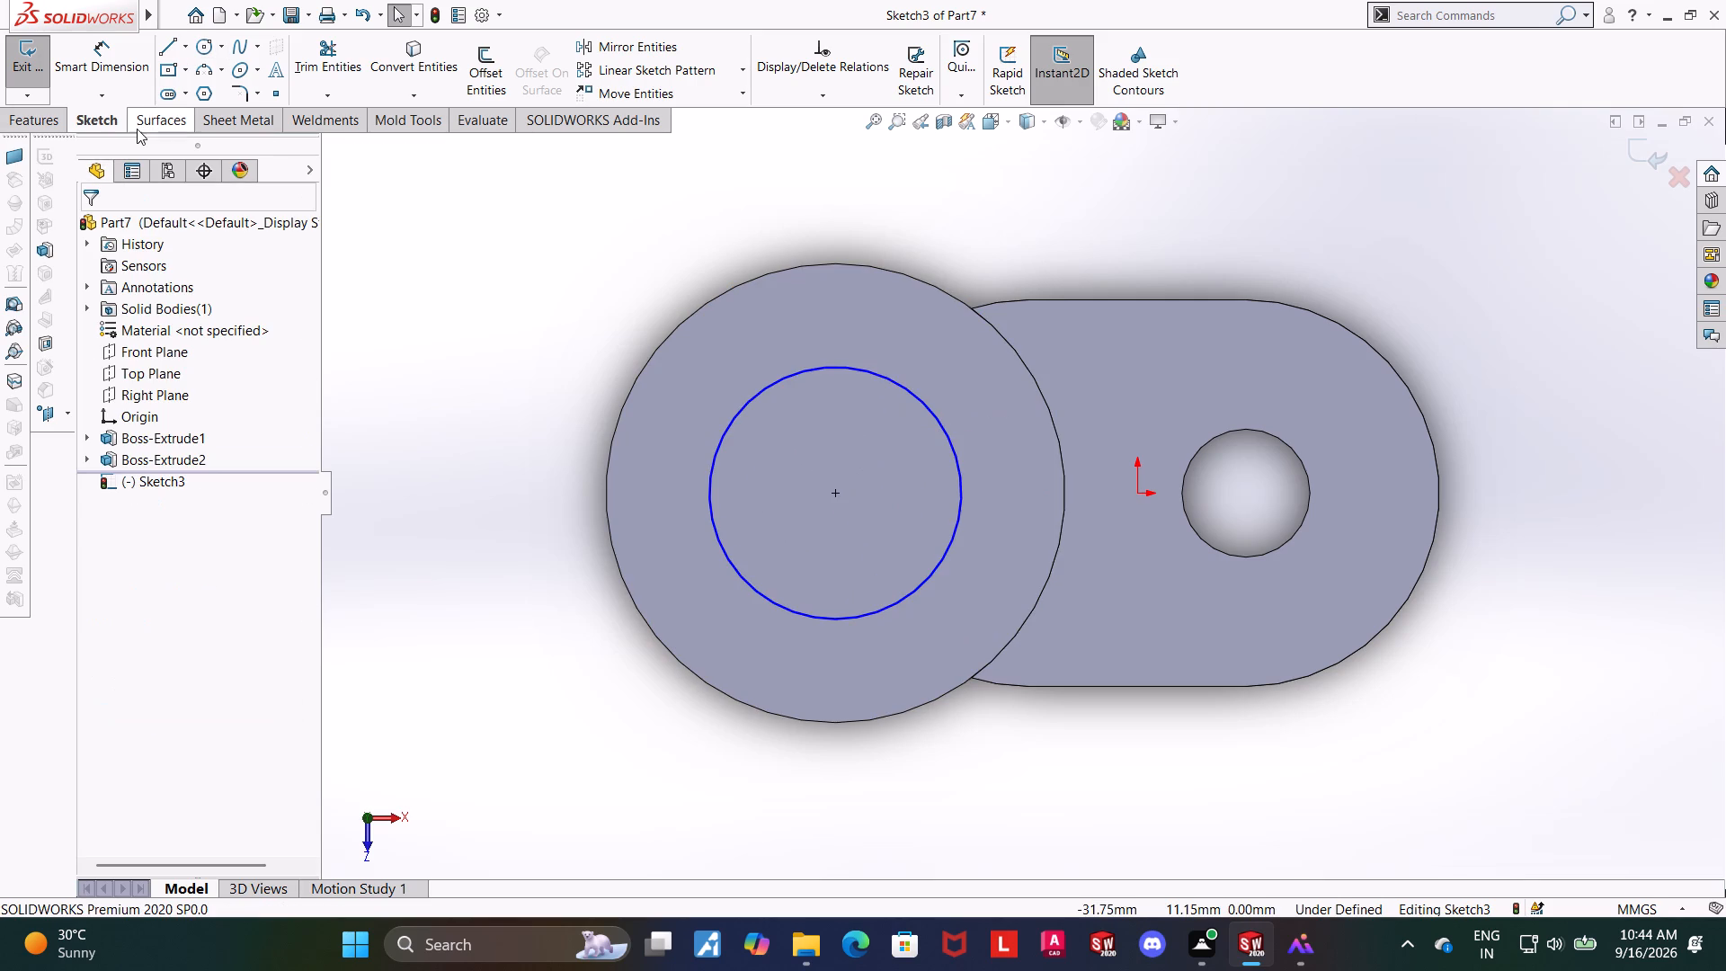
# Dimension the diameter of the circle on the cylinder's top face.
pyautogui.click(102, 56)
pyautogui.click(896, 384)
pyautogui.doubleClick(916, 320)
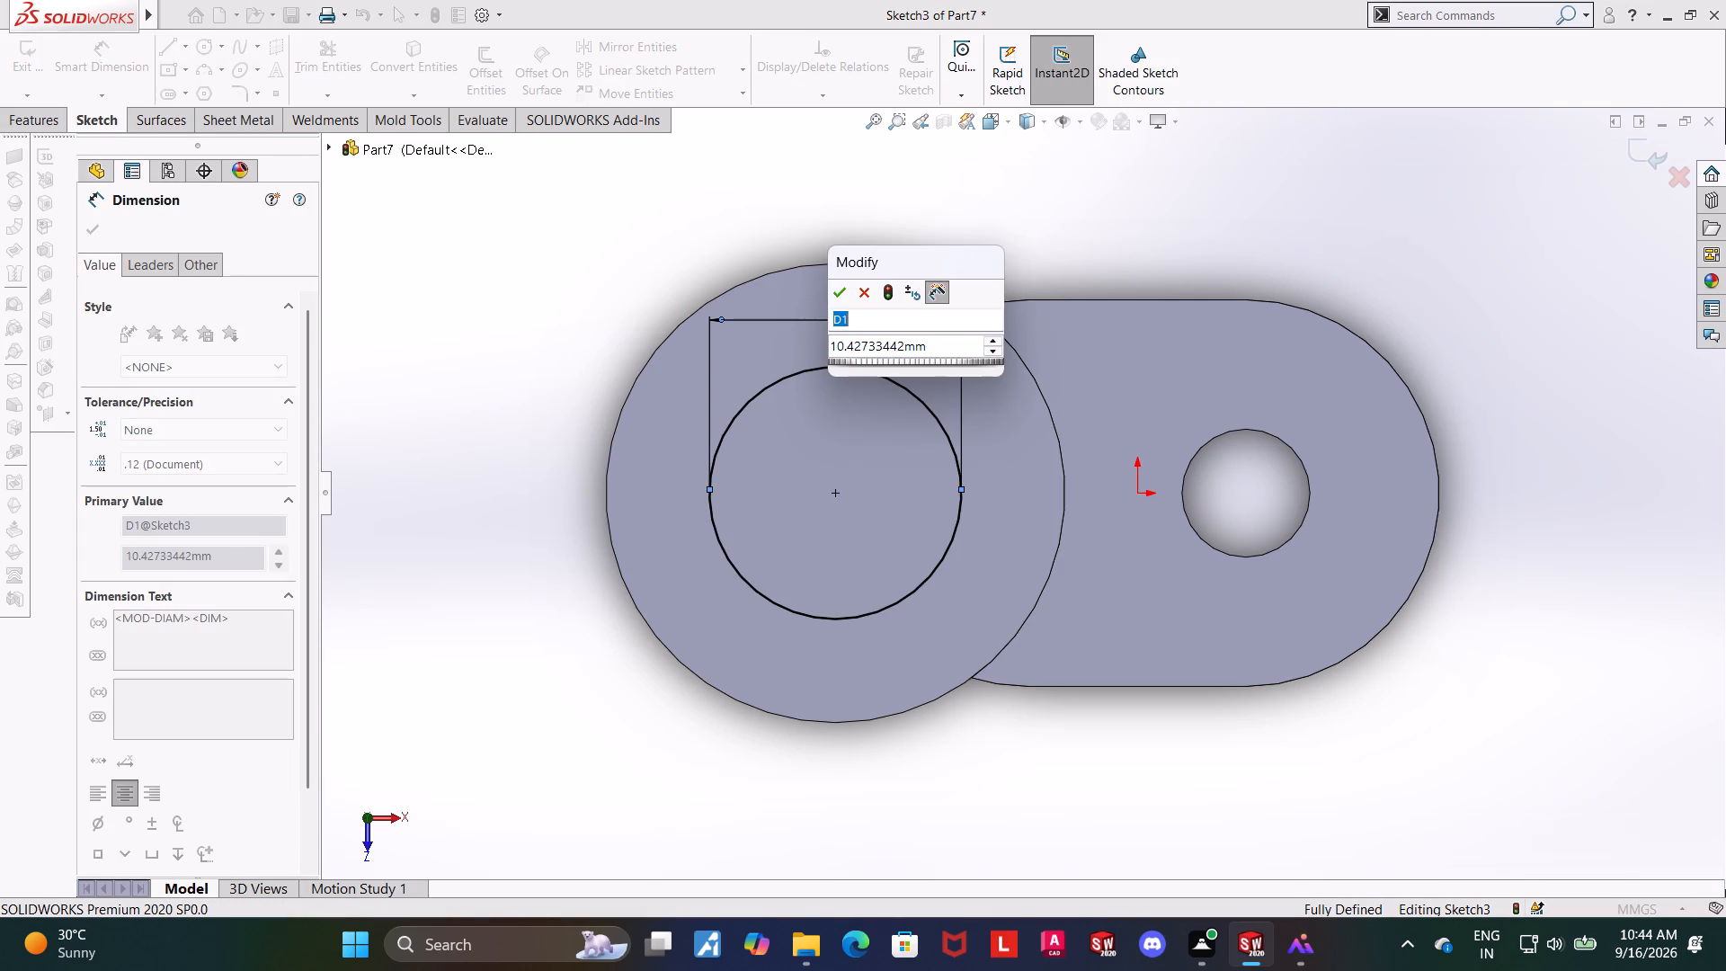
pyautogui.press('5')
pyautogui.press('Return')
pyautogui.press('Escape')
pyautogui.press('Escape')
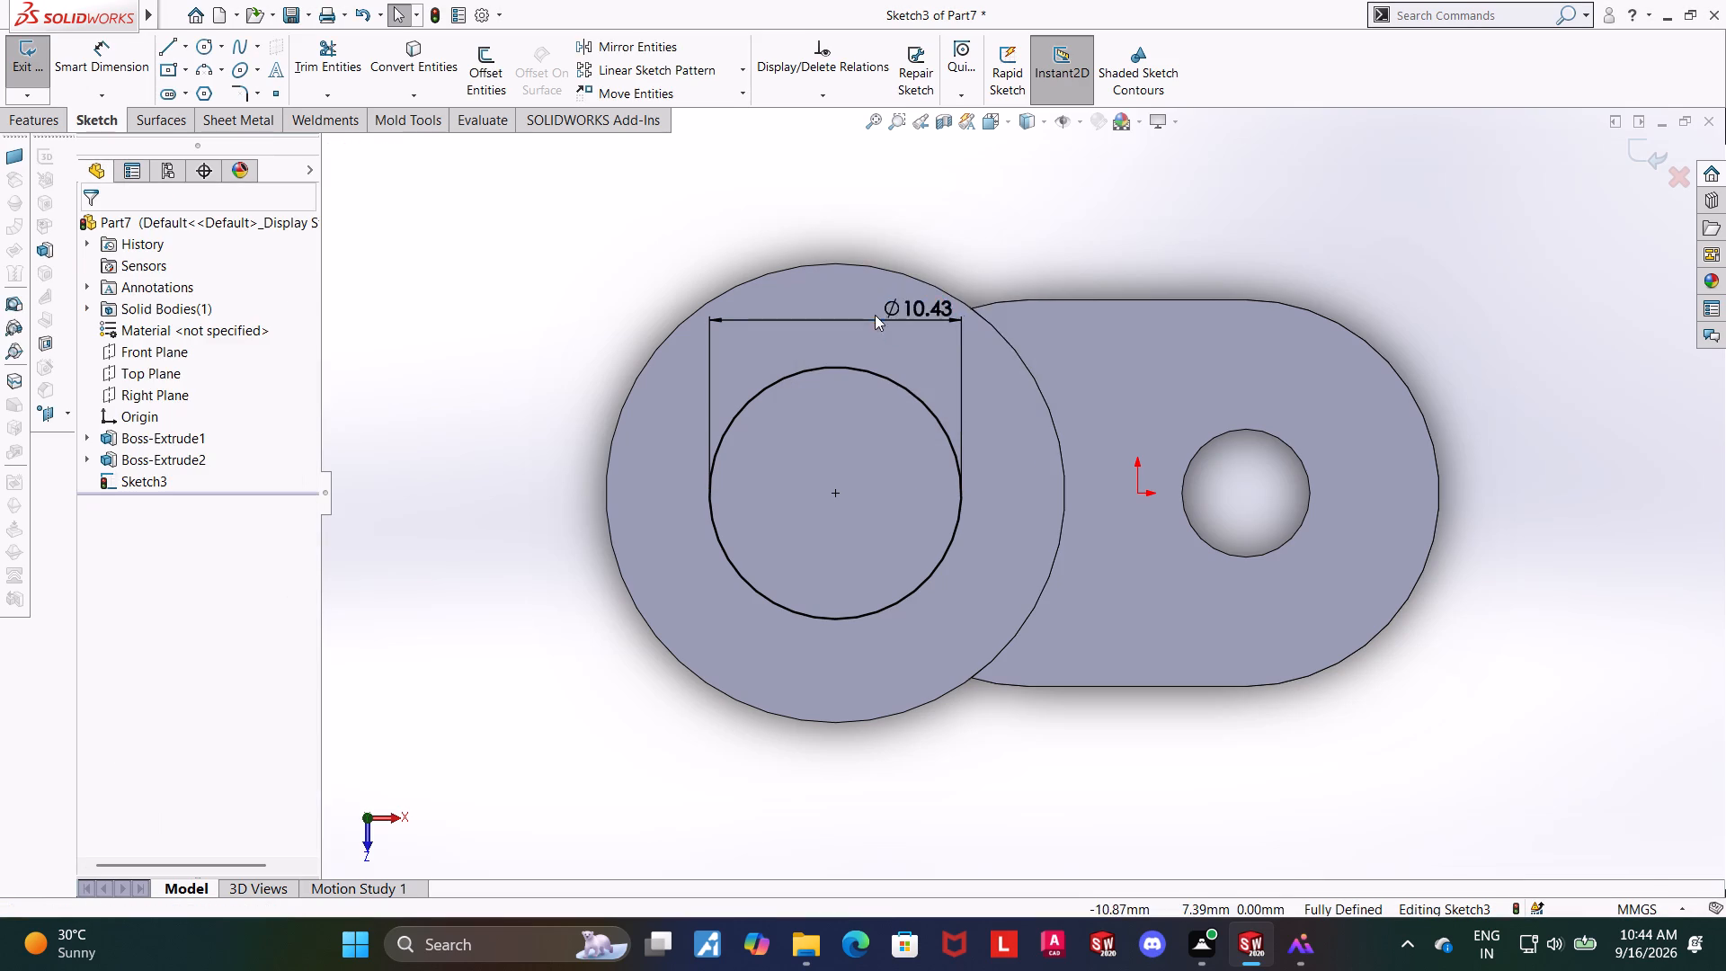
pyautogui.press('Escape')
# Set the diameter of the circle on the cylinder's top face to 5 mm.
pyautogui.moveTo(1564, 612); pyautogui.dragTo(1548, 376, button='middle')
pyautogui.moveTo(1242, 281); pyautogui.dragTo(1249, 301, button='middle')
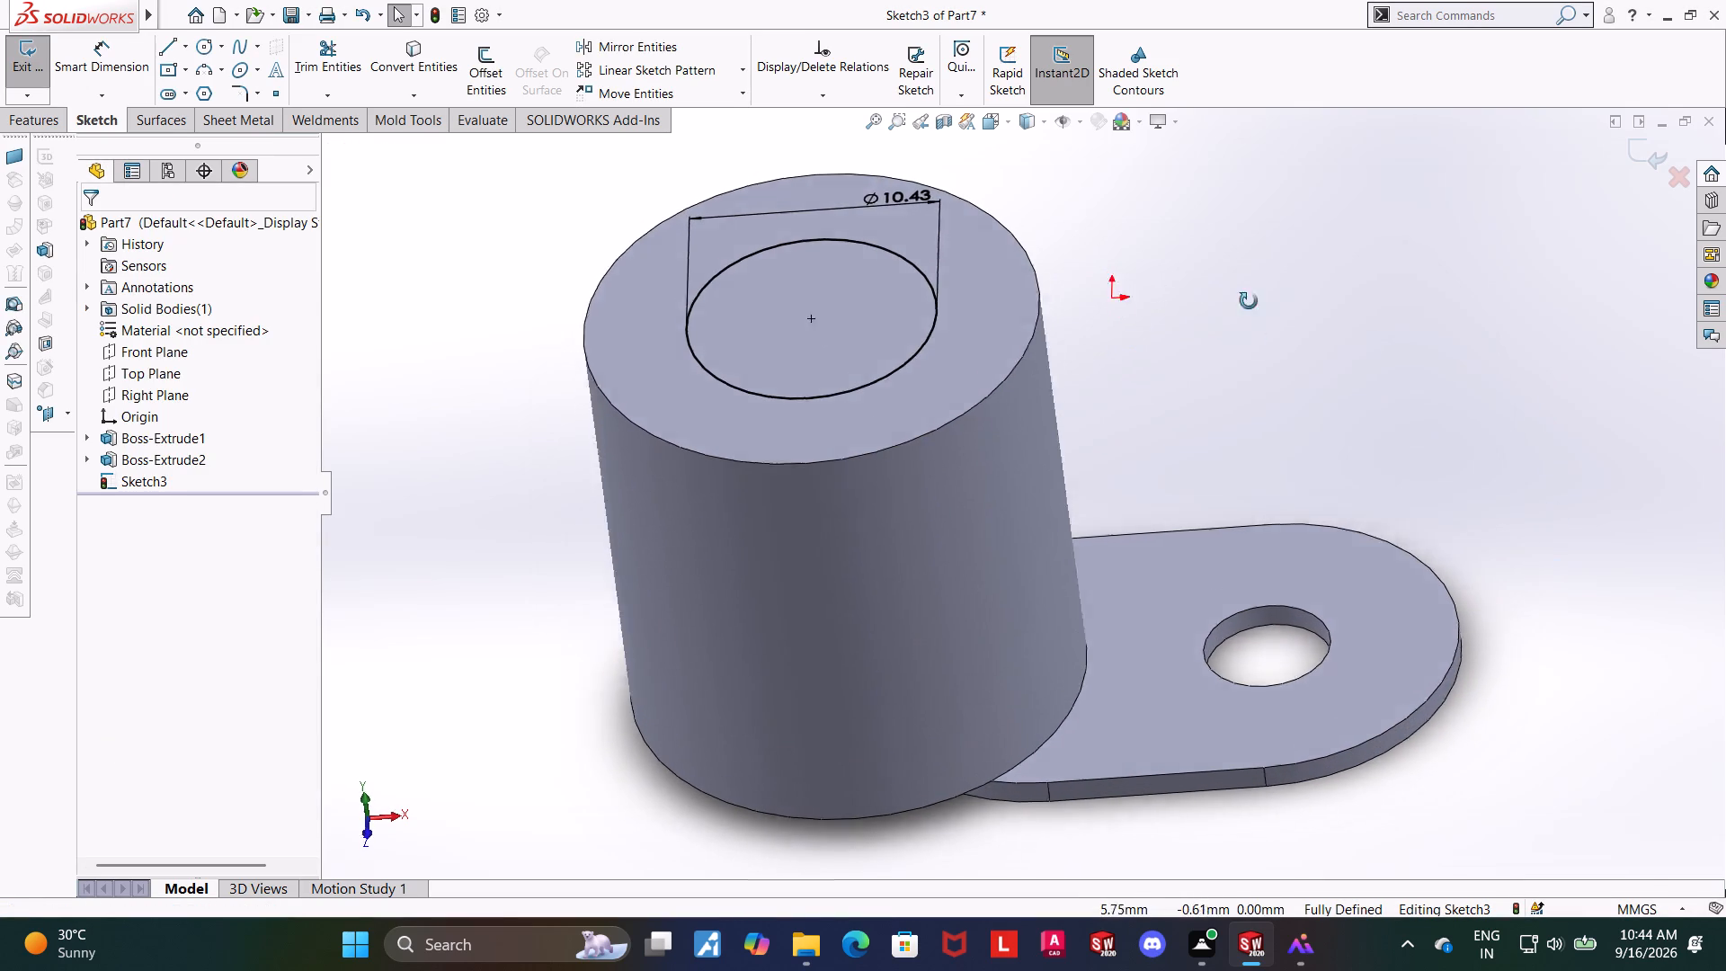
pyautogui.moveTo(1249, 301); pyautogui.dragTo(1263, 370, button='middle')
pyautogui.doubleClick(921, 209)
pyautogui.press('Escape')
pyautogui.doubleClick(927, 210)
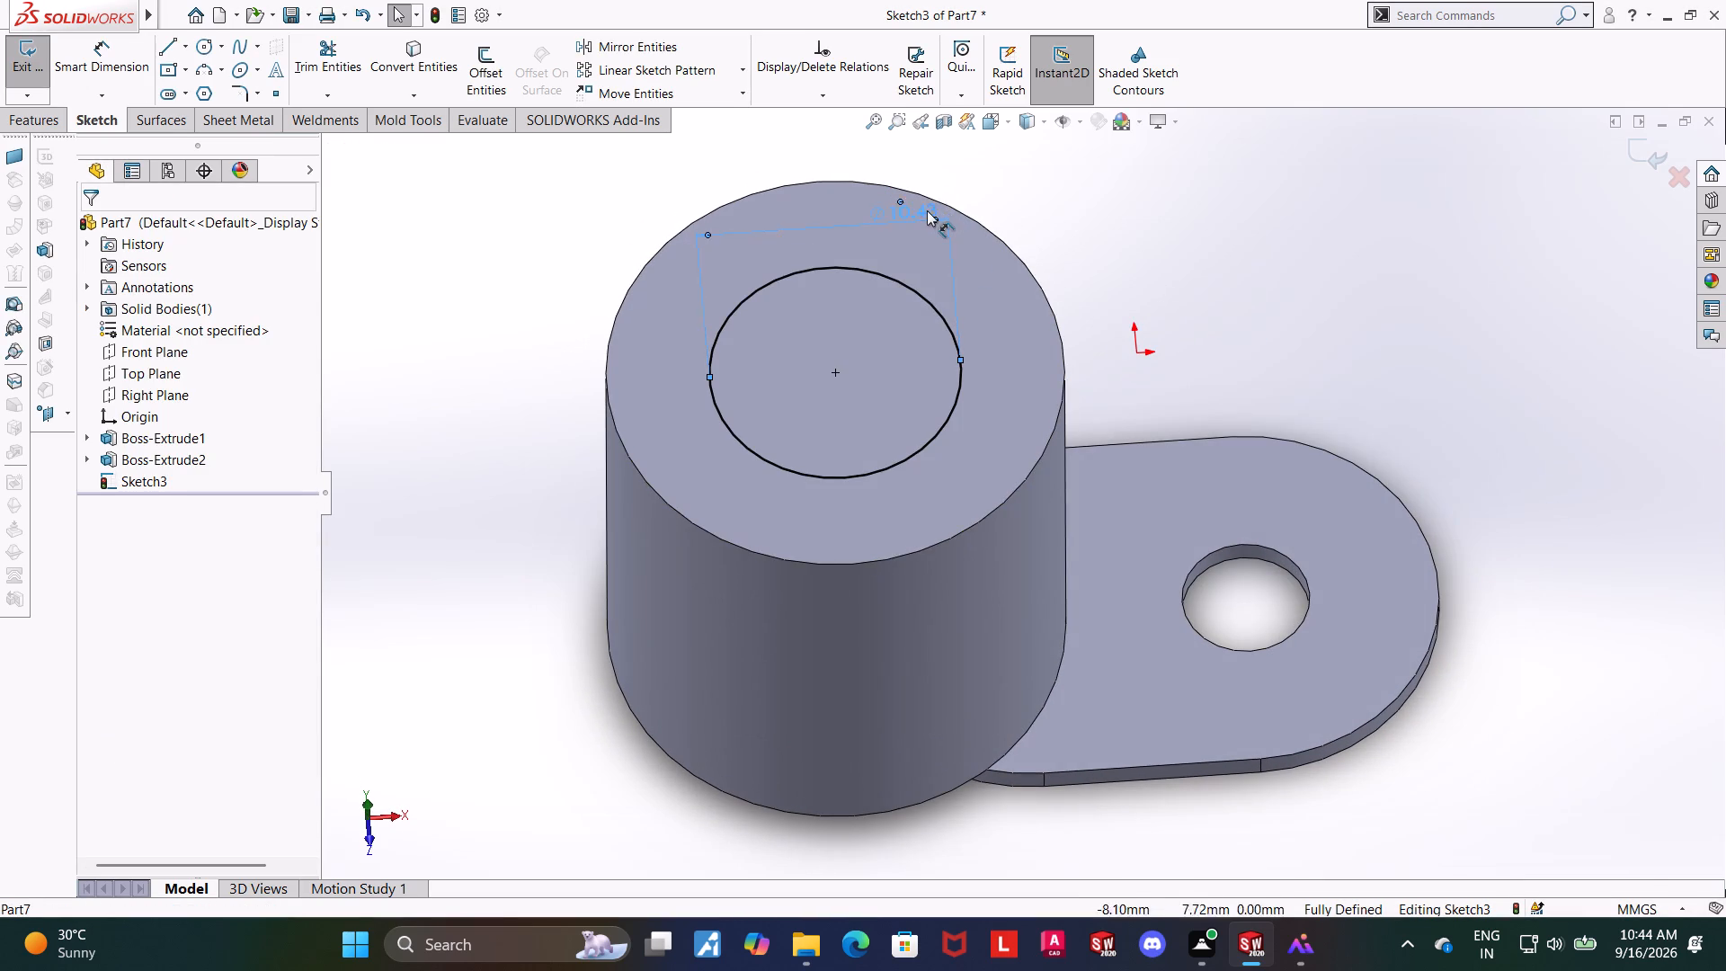
pyautogui.moveTo(960, 209); pyautogui.dragTo(834, 217)
pyautogui.press('5')
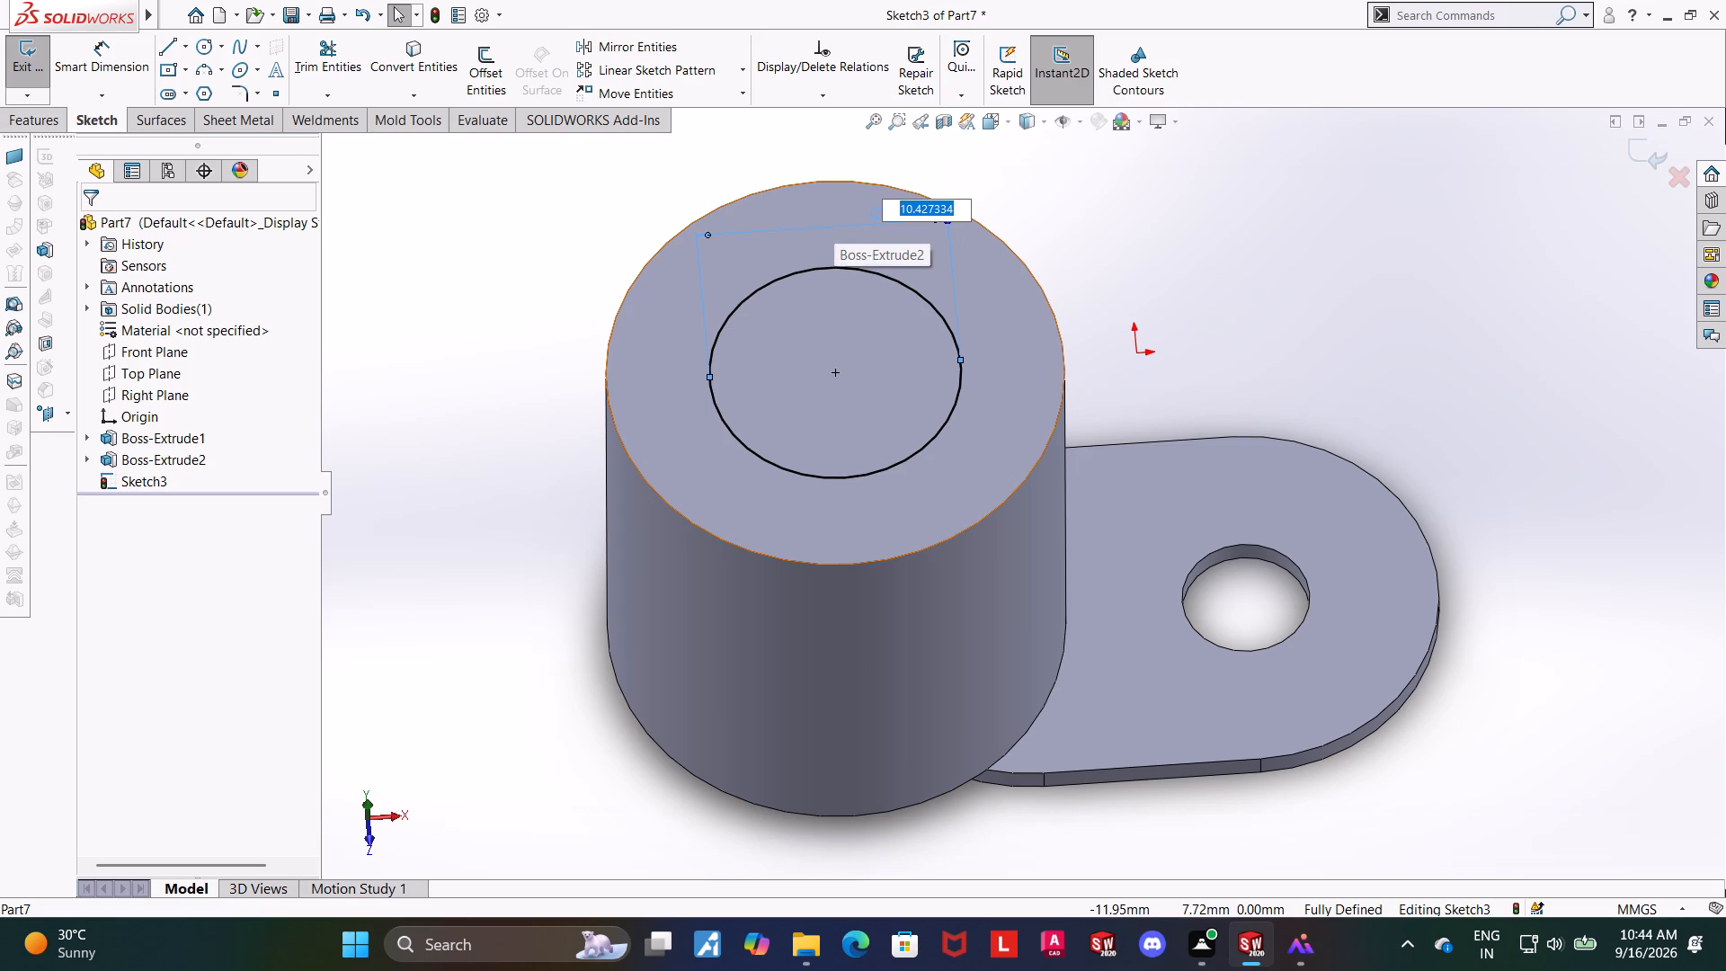
pyautogui.press('Return')
pyautogui.press('Escape')
# Close the sketch and extrude the 5 mm circle as a blind boss 4 mm above the cylinder's top face.
pyautogui.click(1635, 151)
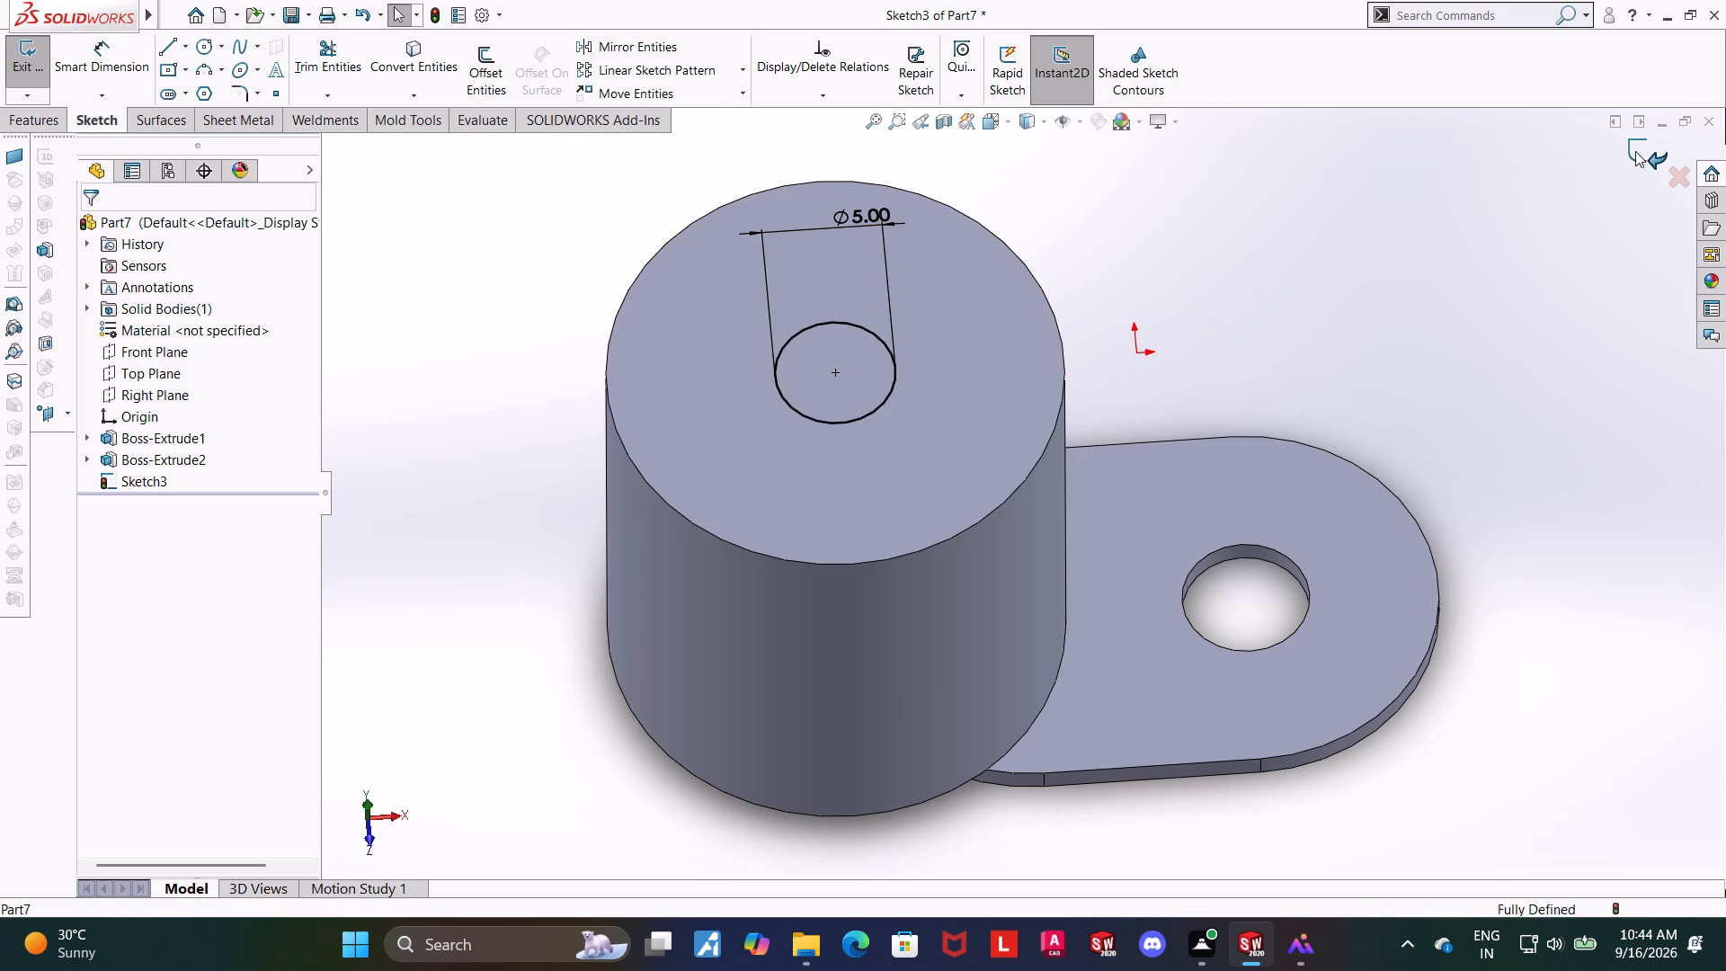
pyautogui.moveTo(1450, 437); pyautogui.dragTo(1428, 285, button='middle')
pyautogui.moveTo(402, 265); pyautogui.dragTo(406, 236, button='middle')
pyautogui.click(37, 53)
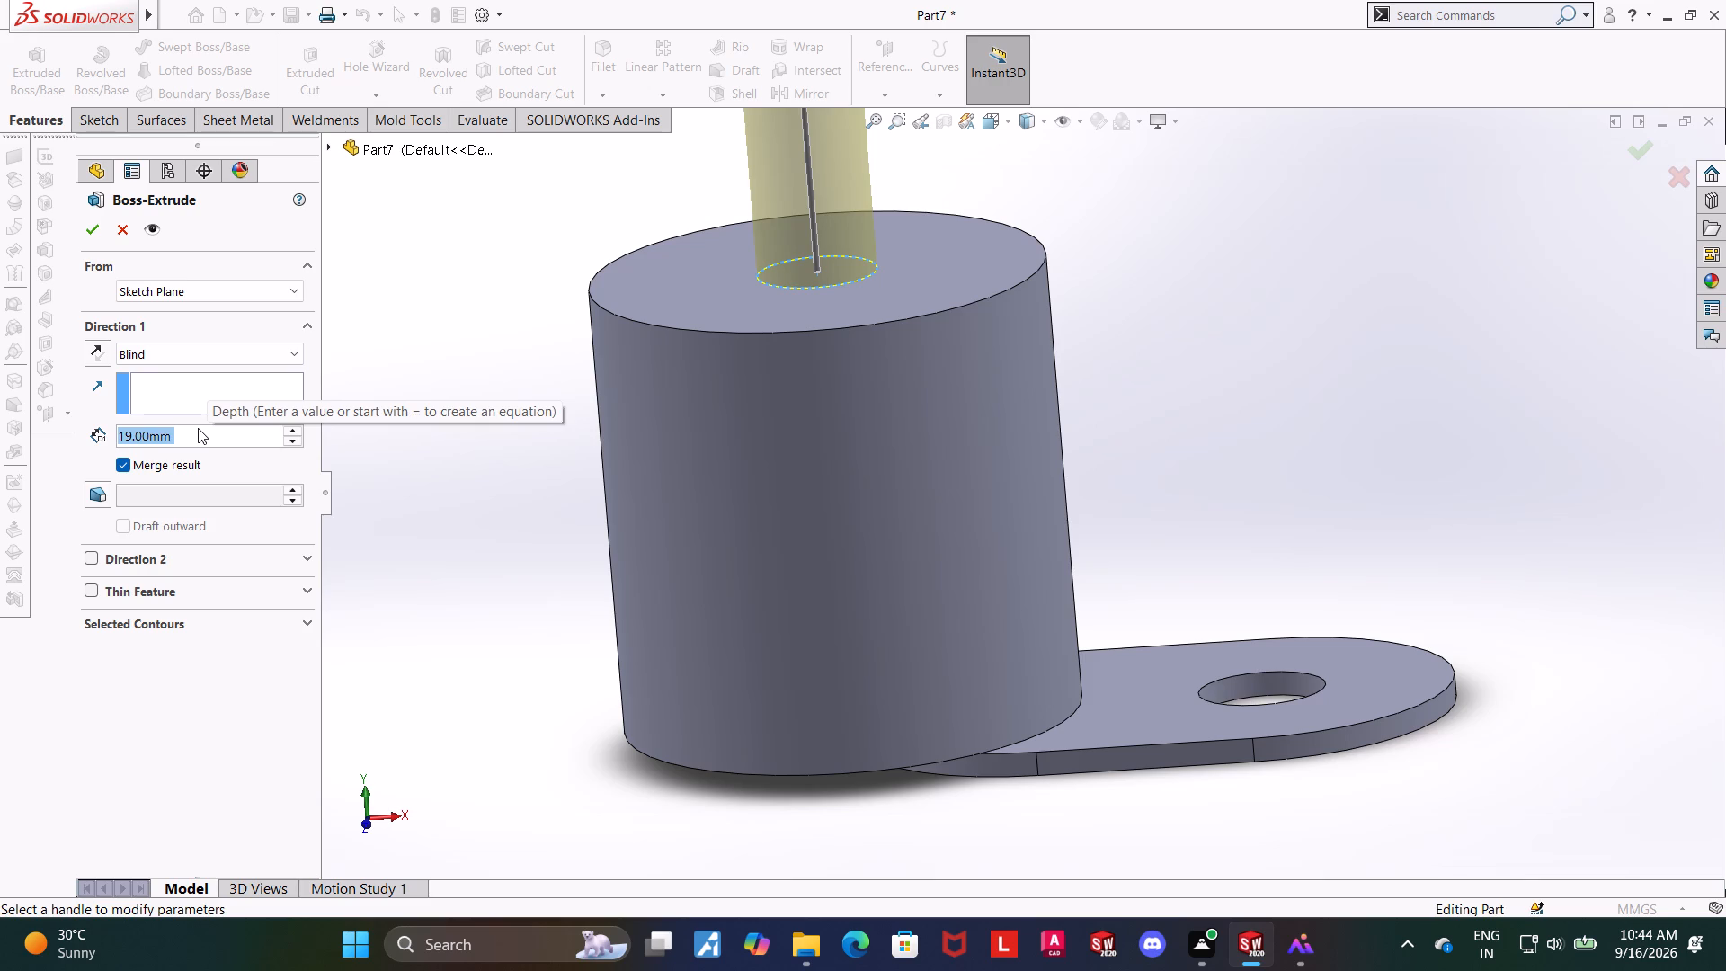
pyautogui.press('4')
pyautogui.press('Return')
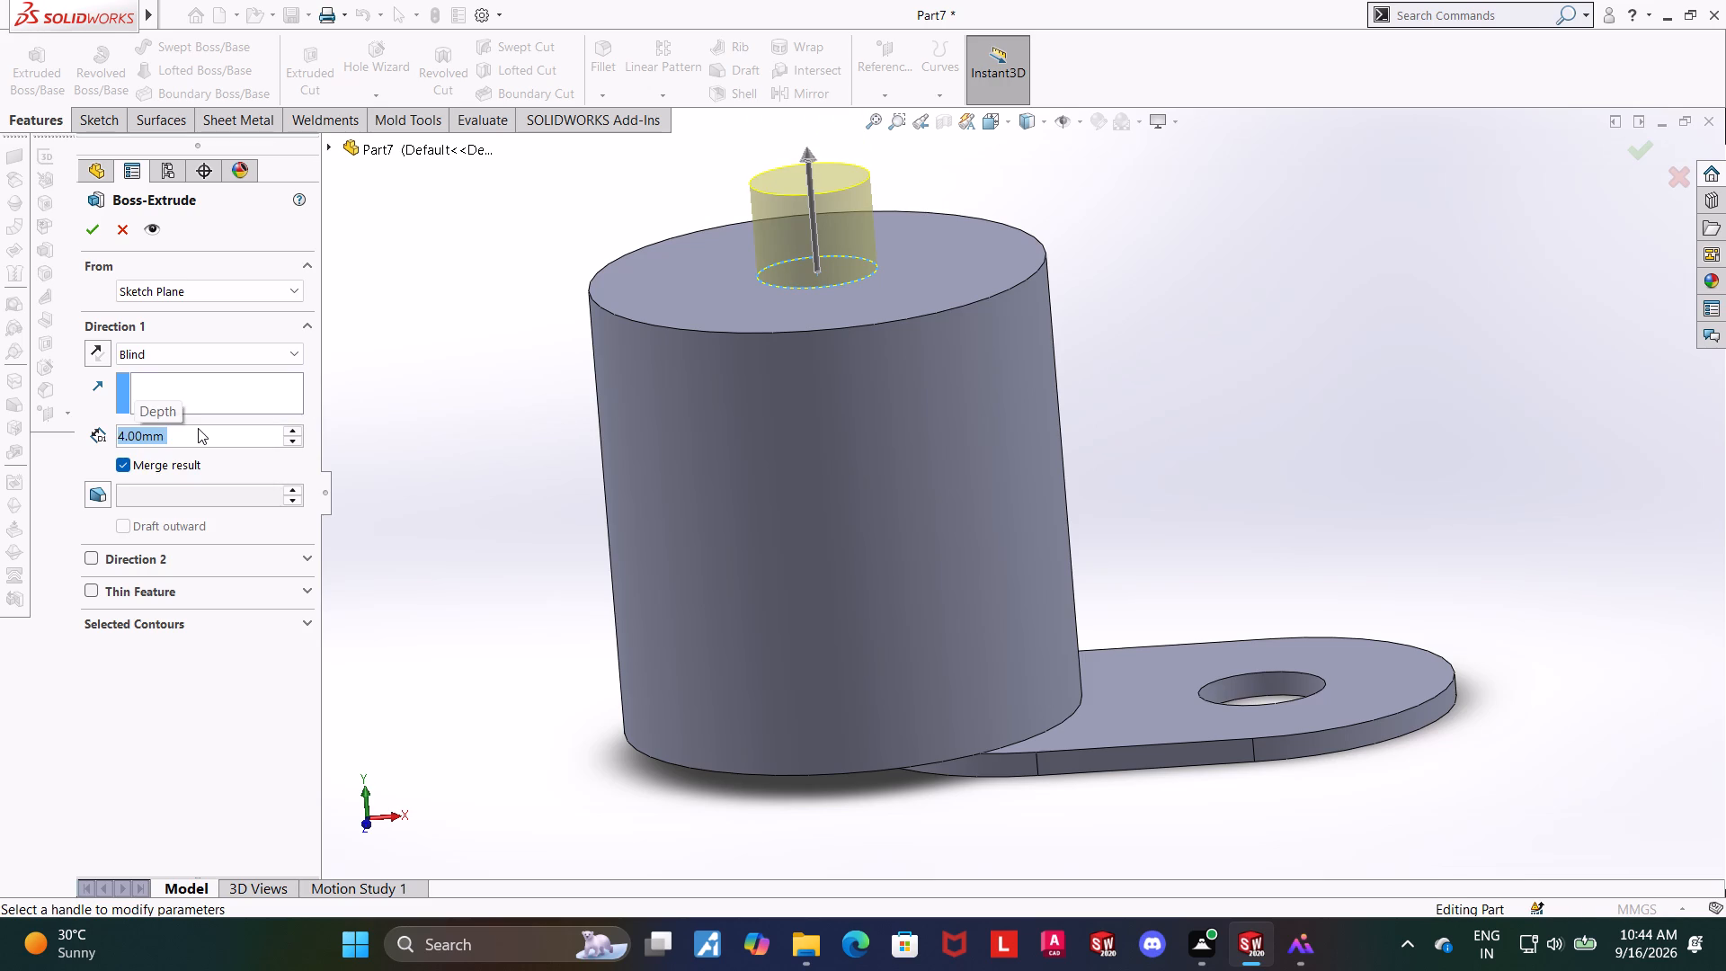
pyautogui.click(93, 221)
pyautogui.click(547, 633)
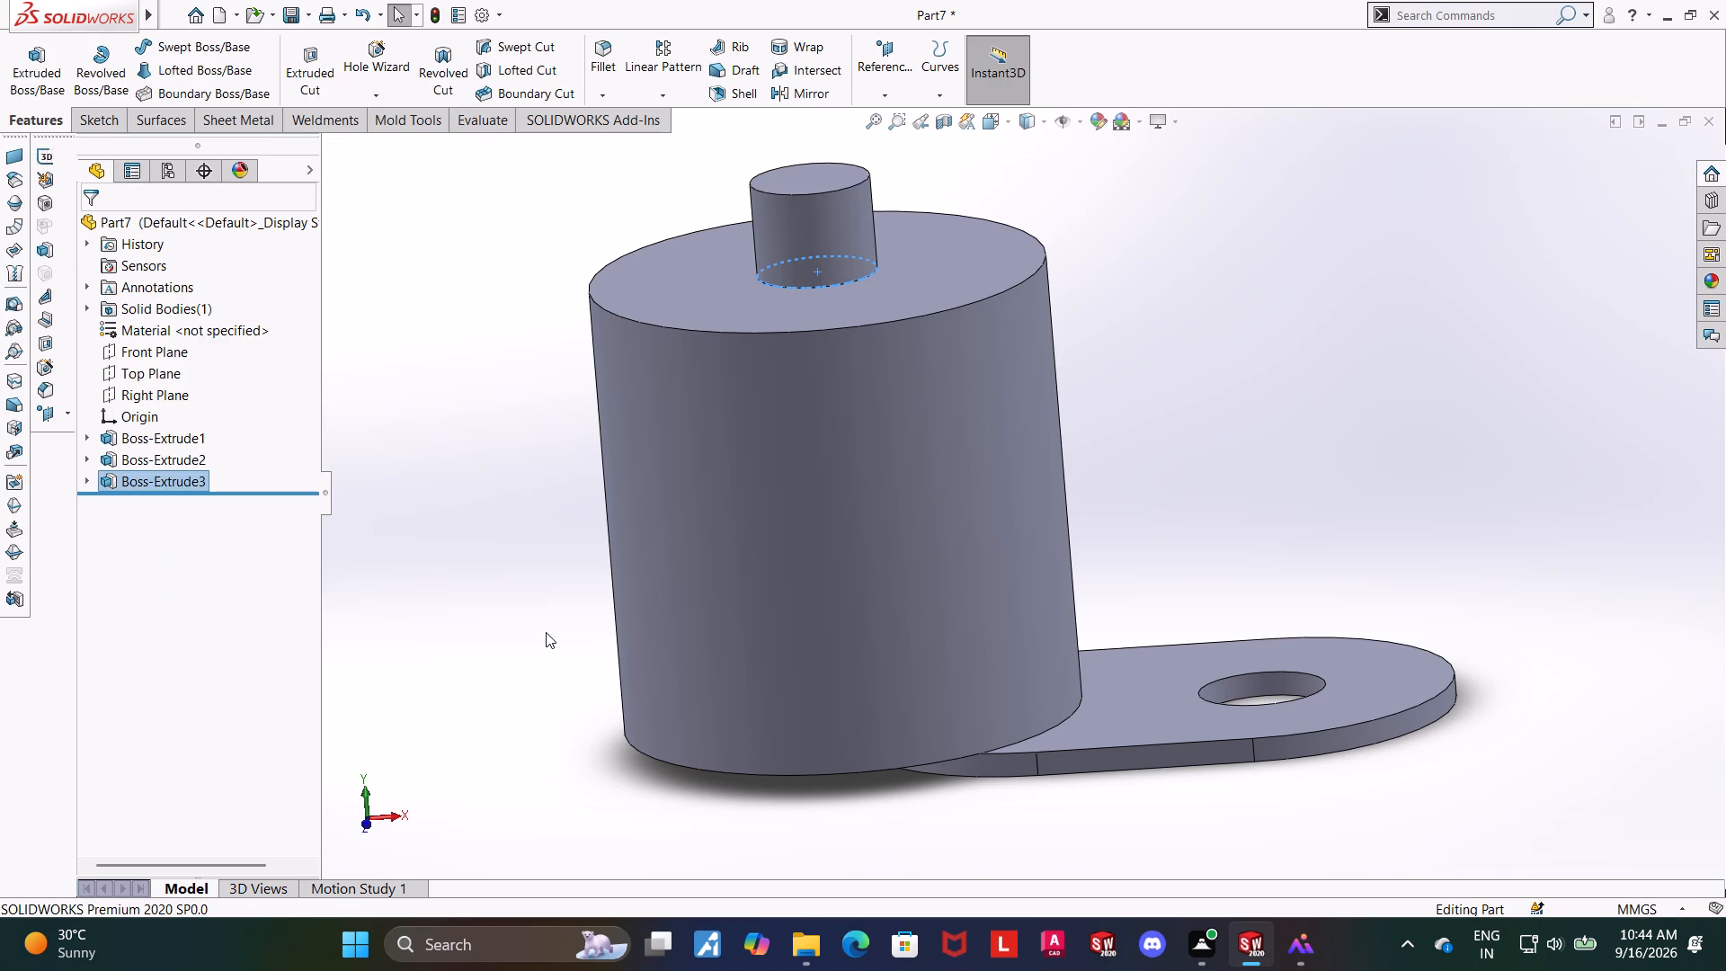
# Examine the part's cylinder, top pin and slot plate in the Front view and from raised angles.
pyautogui.scroll(3, 519, 635)
pyautogui.moveTo(847, 703); pyautogui.dragTo(862, 628, button='middle')
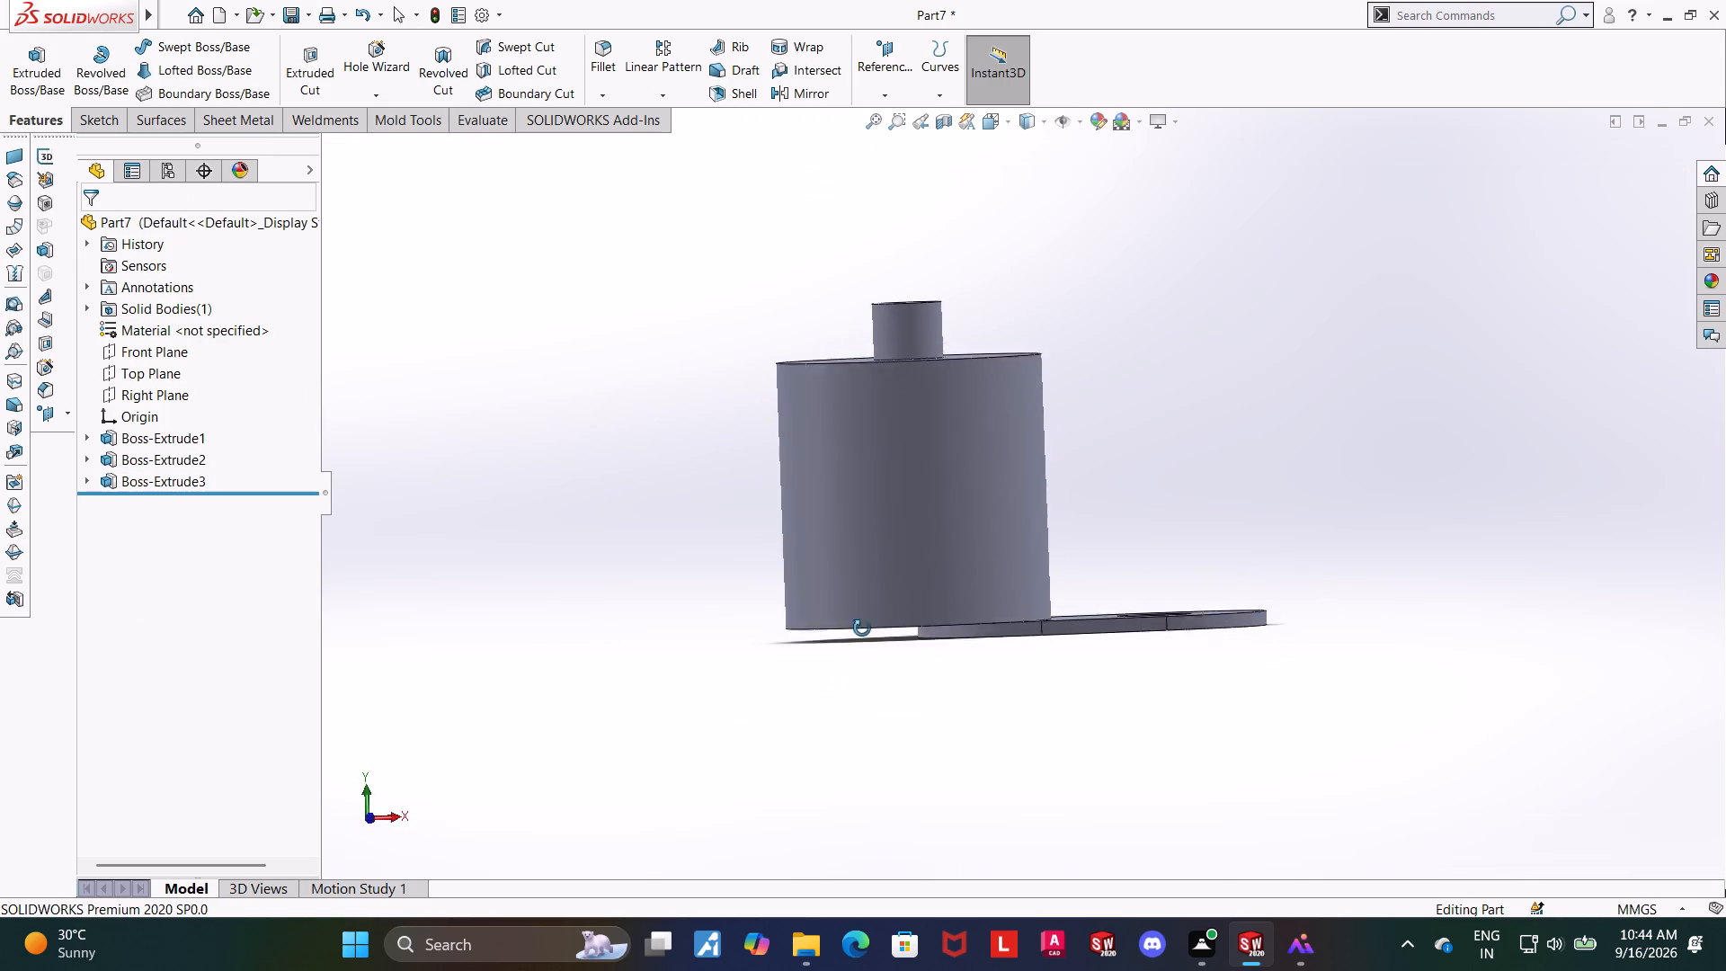
pyautogui.moveTo(862, 628); pyautogui.dragTo(860, 614, button='middle')
pyautogui.click(986, 122)
pyautogui.click(890, 539)
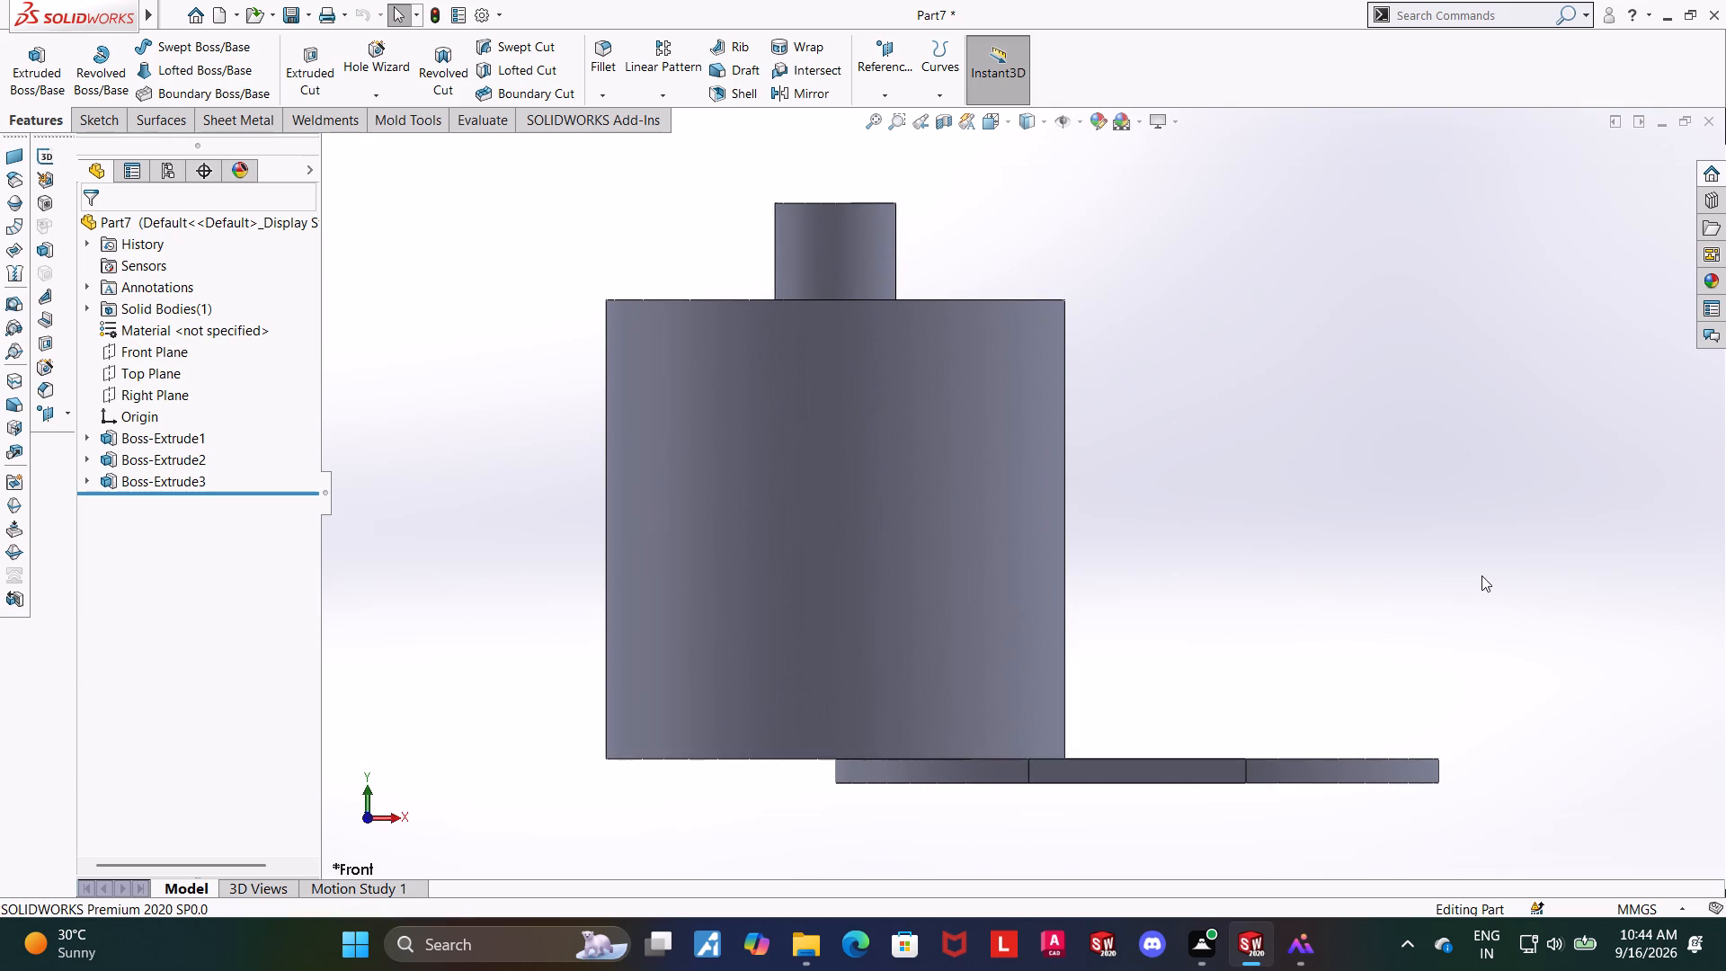
pyautogui.scroll(2, 1481, 575)
pyautogui.moveTo(1472, 576); pyautogui.dragTo(1464, 754, button='middle')
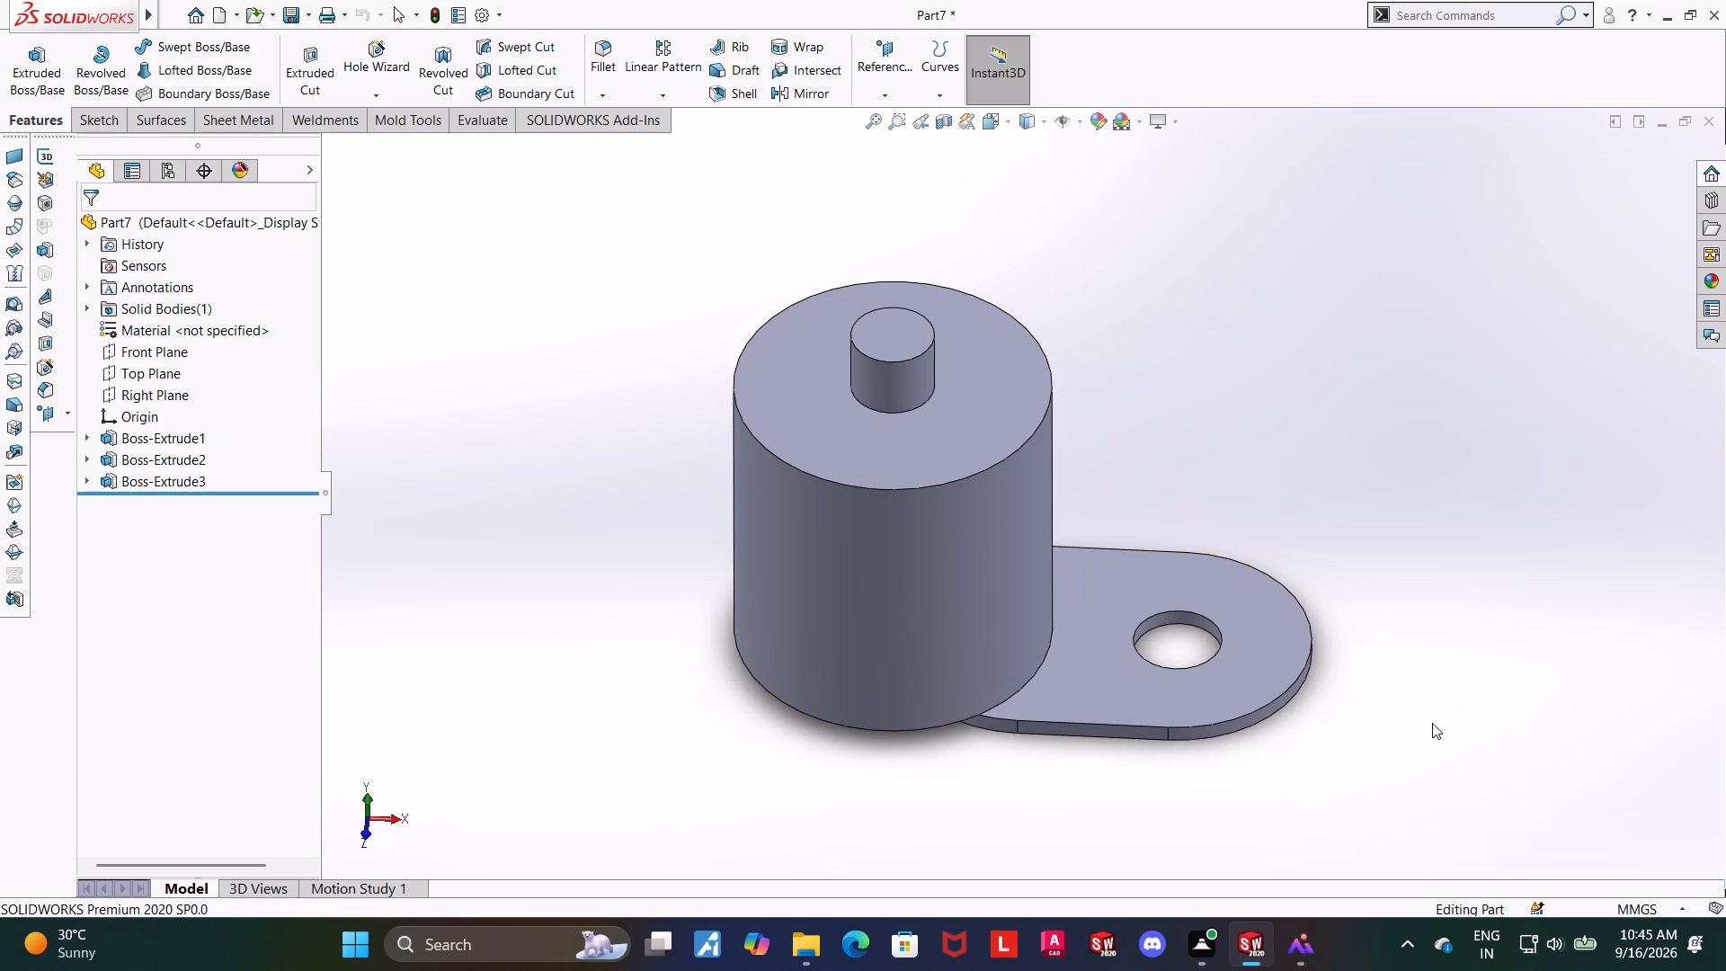
pyautogui.moveTo(1427, 663); pyautogui.dragTo(1423, 704, button='middle')
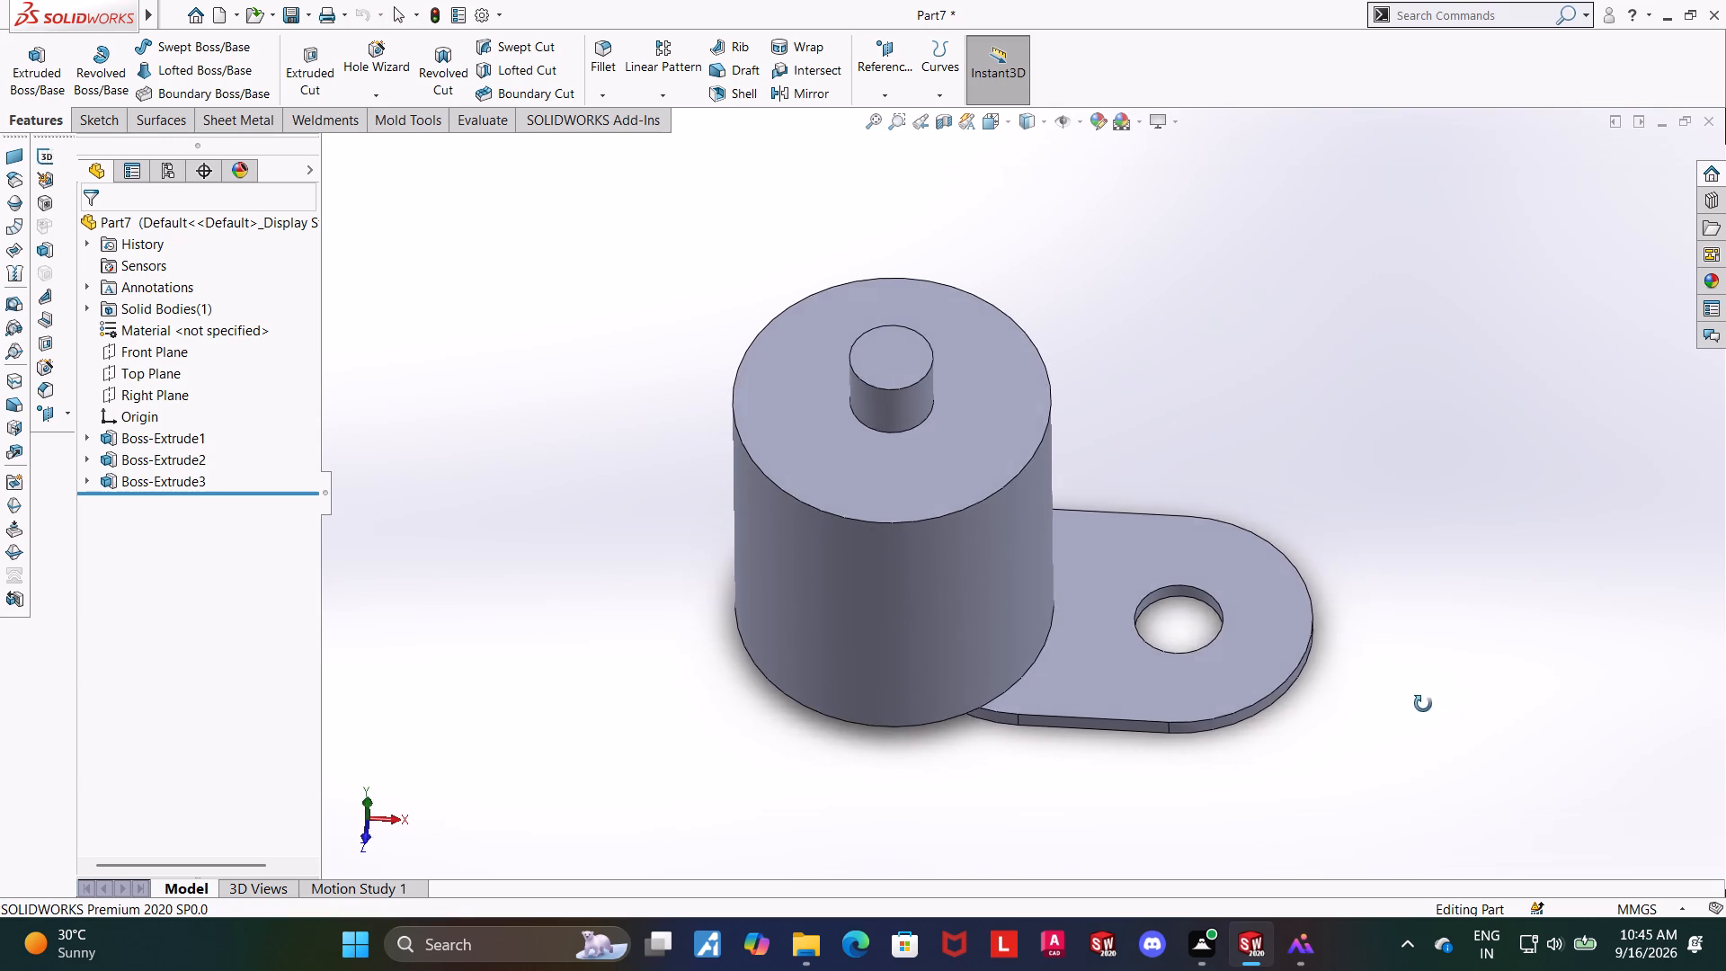
pyautogui.moveTo(1423, 704); pyautogui.dragTo(1422, 629, button='middle')
pyautogui.moveTo(1424, 629); pyautogui.dragTo(1429, 631, button='middle')
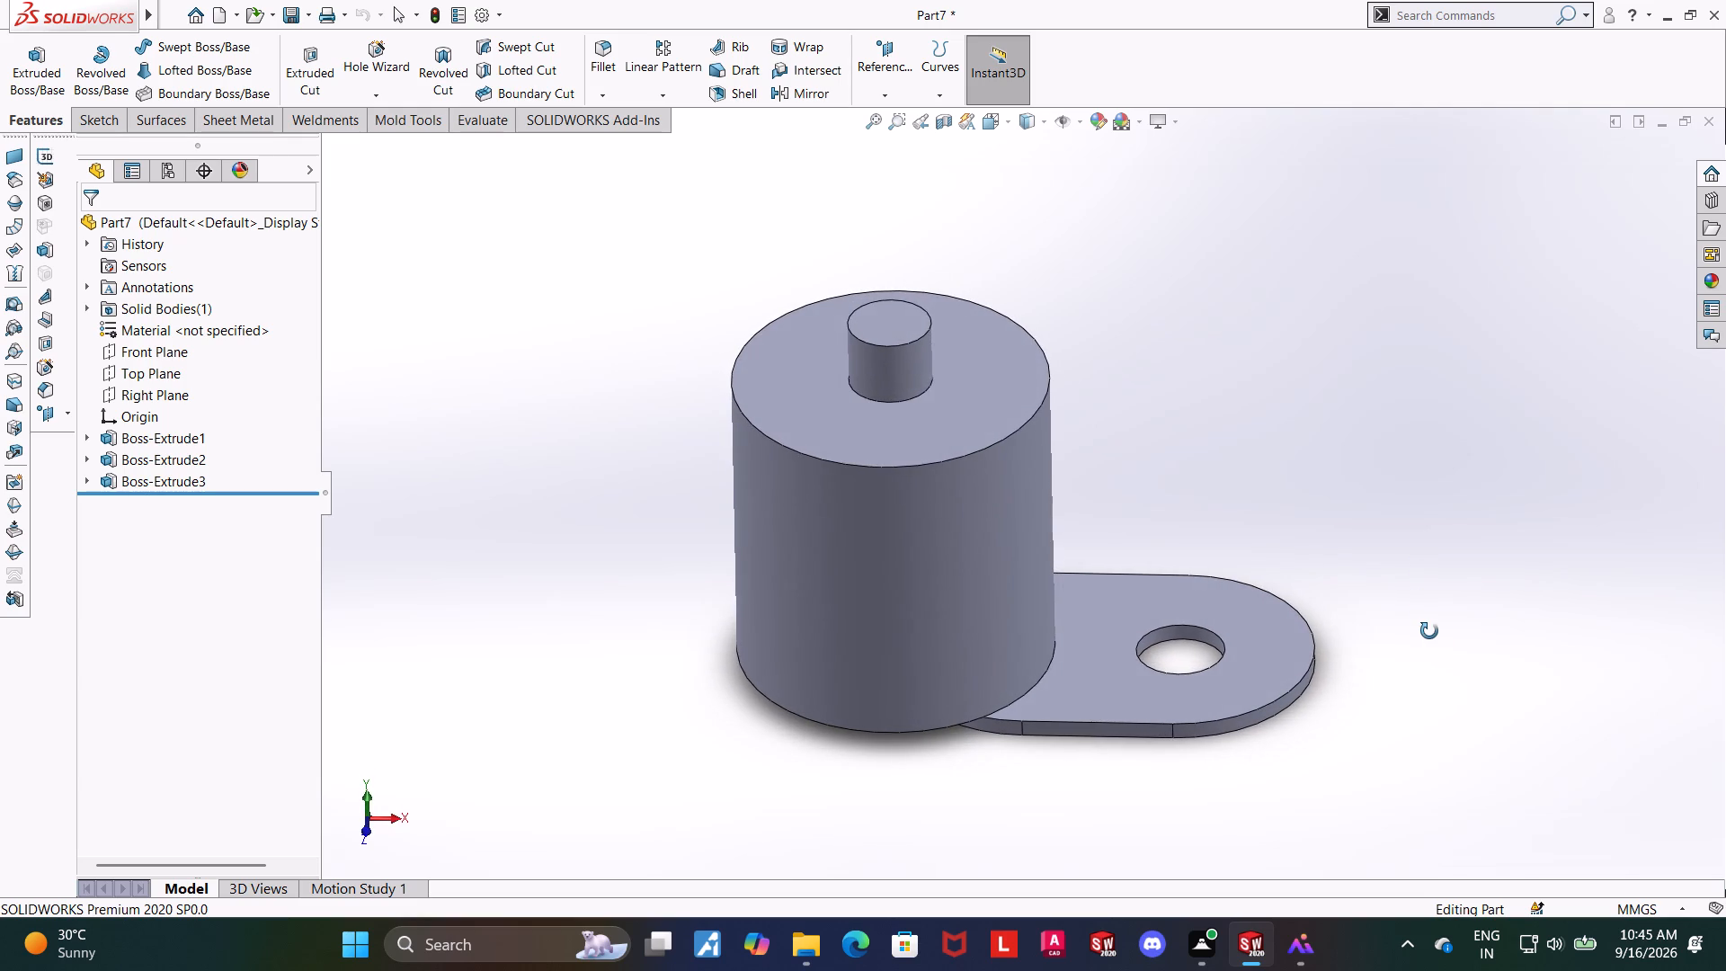
pyautogui.moveTo(1429, 631); pyautogui.dragTo(1437, 757, button='middle')
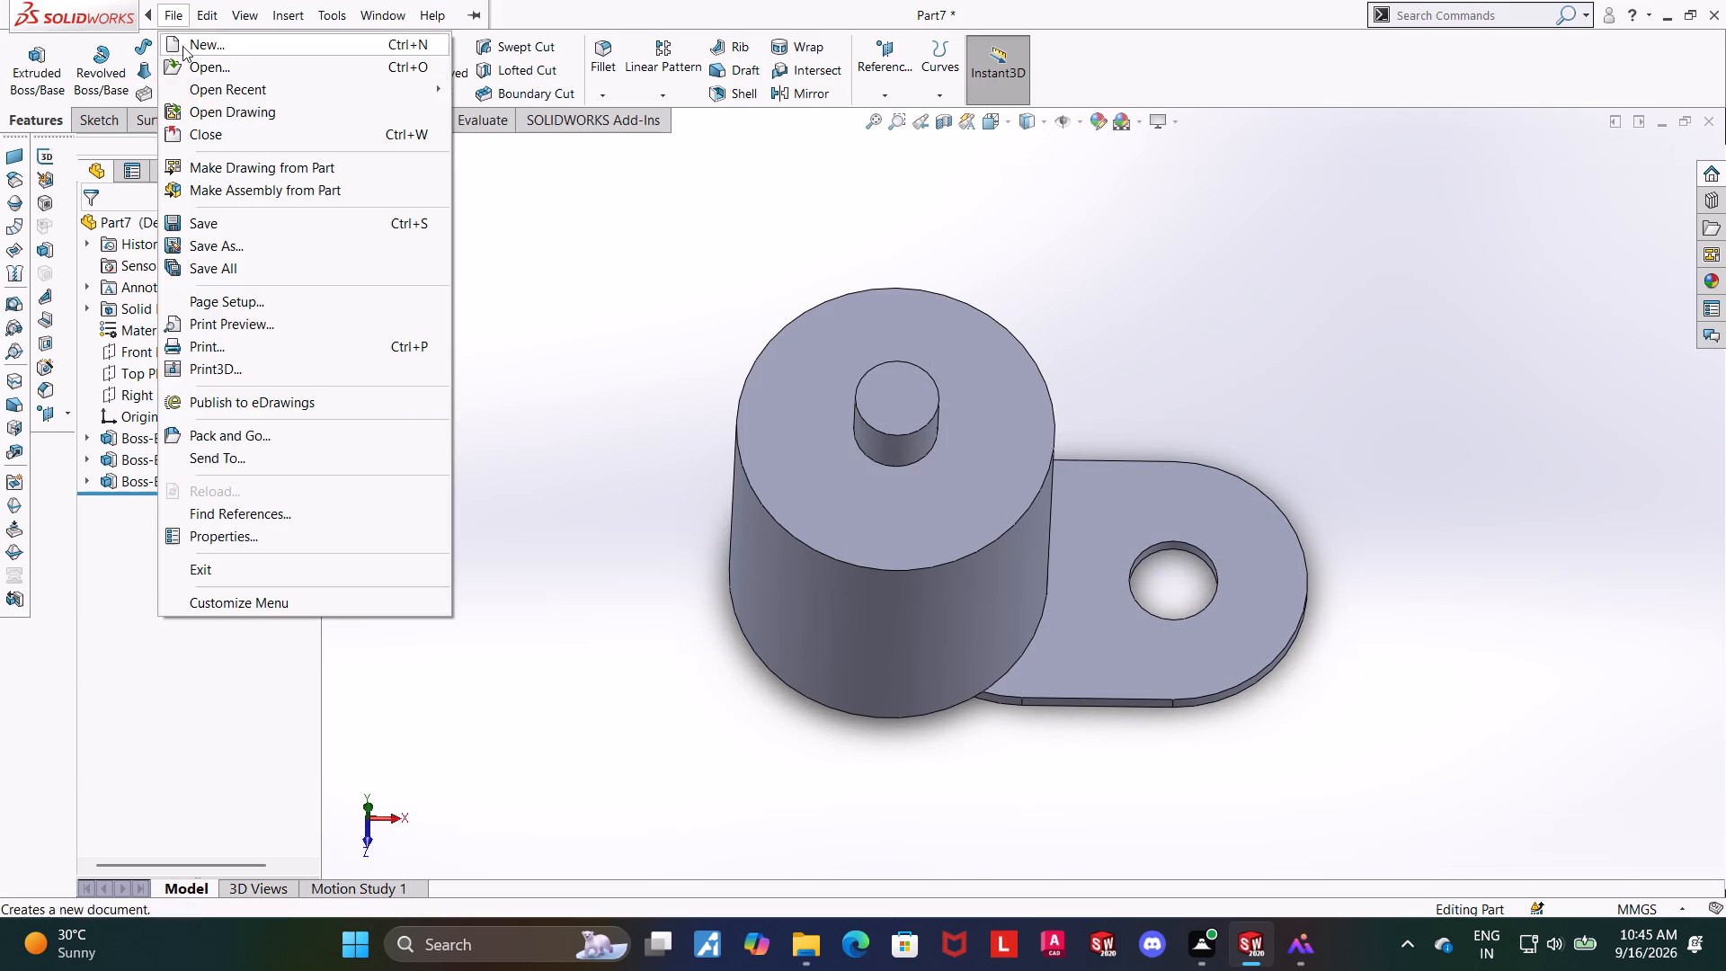
# Save the part in the Downloads folder as "float chamber".
pyautogui.click(225, 239)
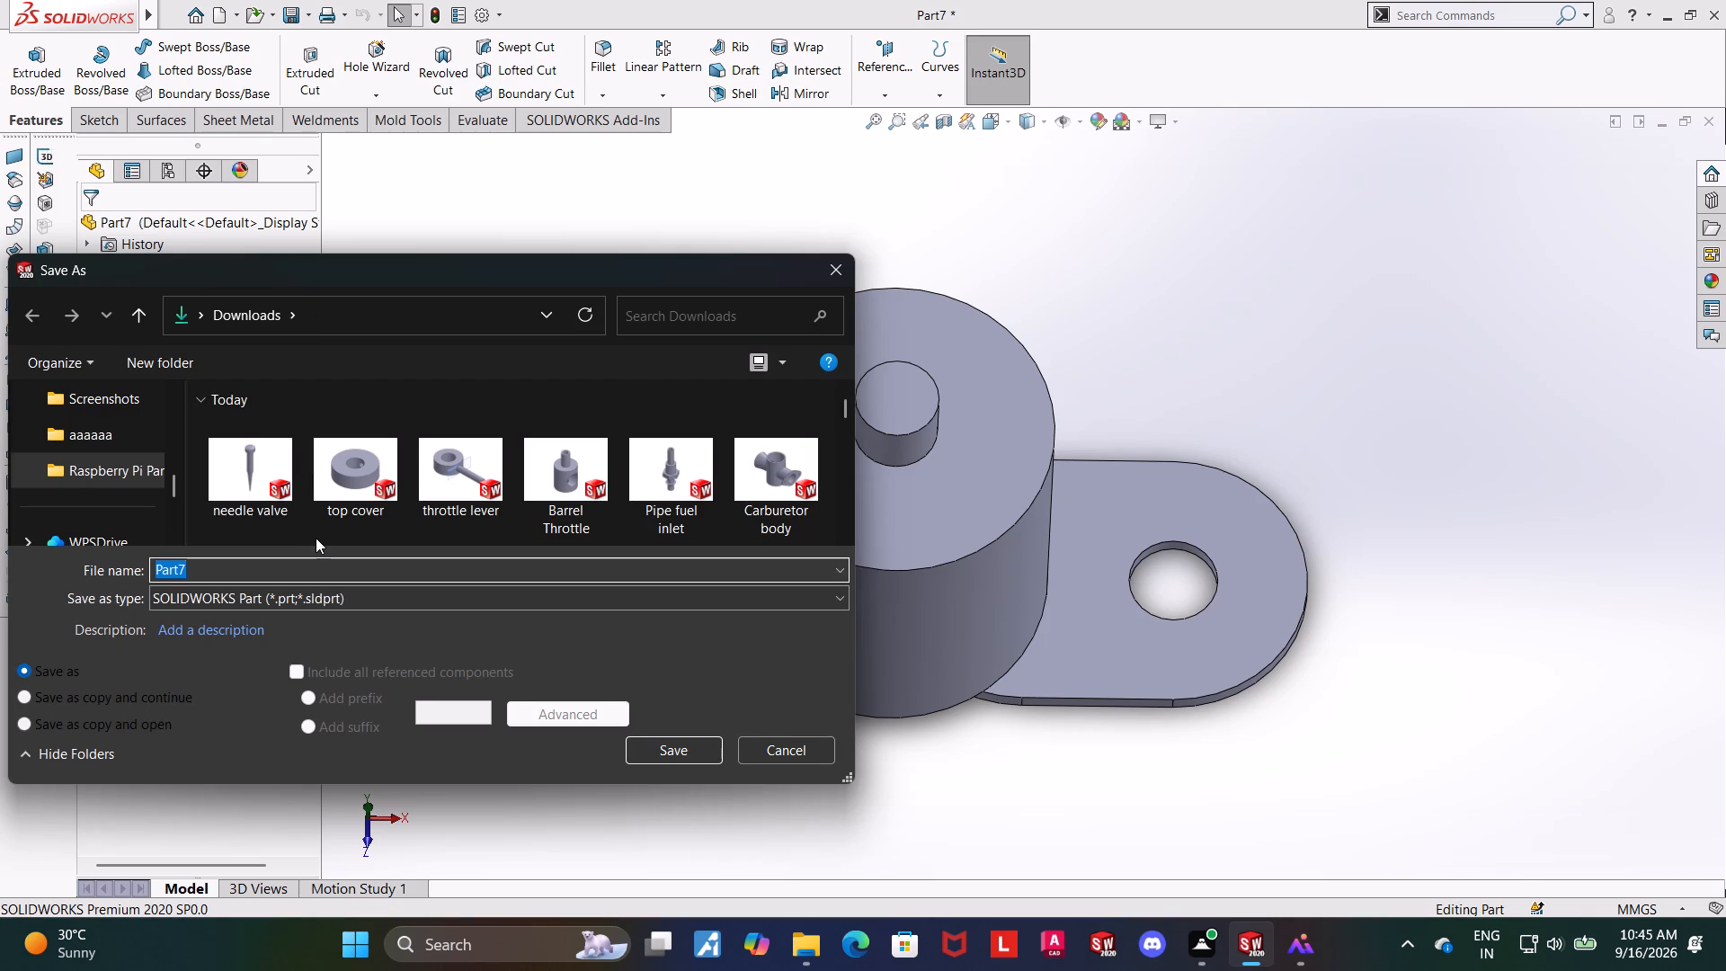
pyautogui.write('float chqmab')
pyautogui.press('BackSpace')
pyautogui.press('BackSpace')
pyautogui.press('BackSpace')
pyautogui.press('BackSpace')
pyautogui.write('amber')
pyautogui.click(662, 739)
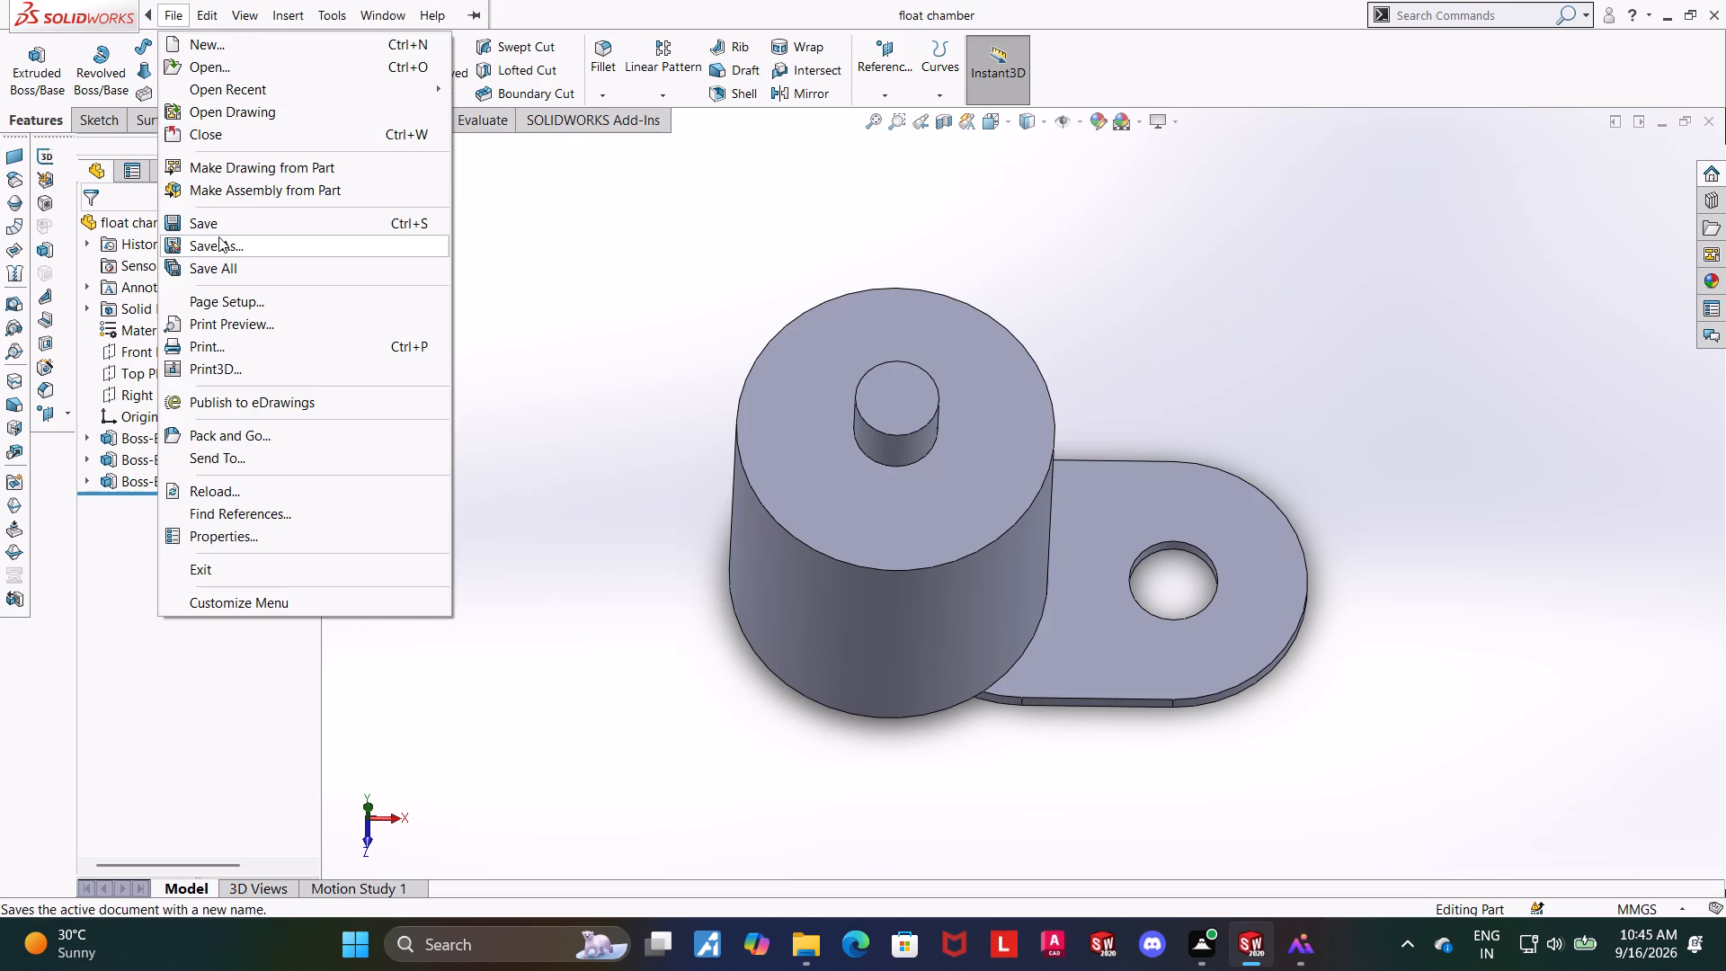
# Save a copy of the float chamber part in Adobe Portable Document Format (*.pdf).
pyautogui.click(218, 237)
pyautogui.click(264, 604)
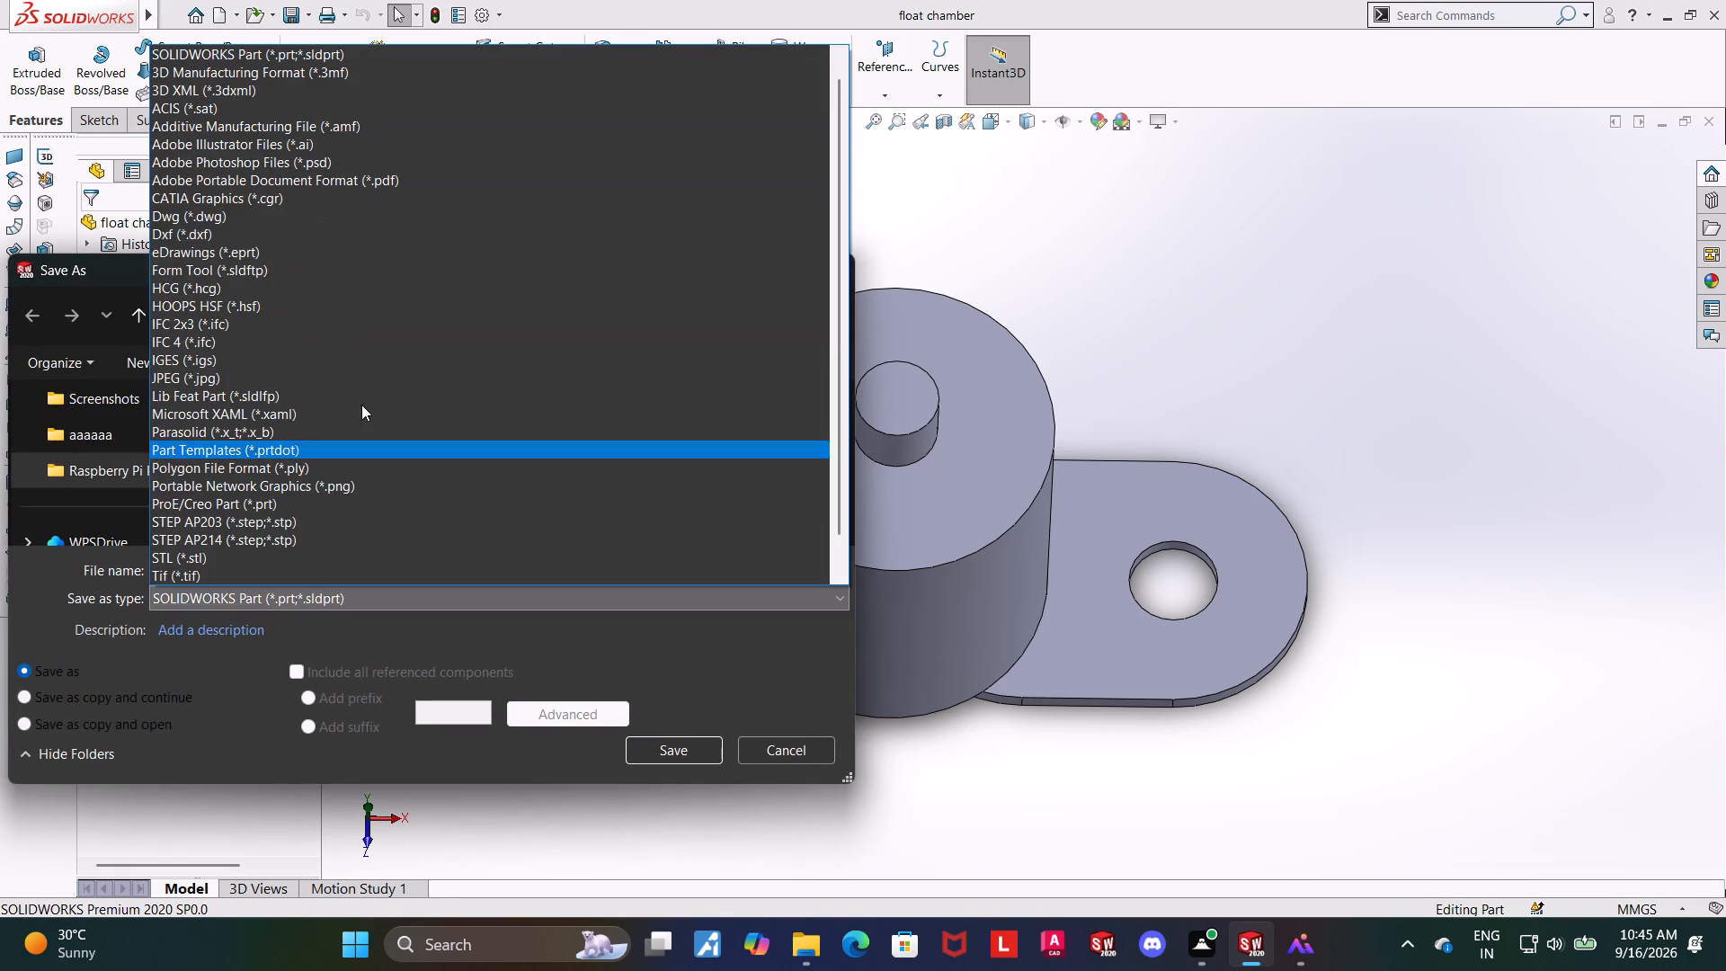
pyautogui.click(384, 182)
pyautogui.click(681, 787)
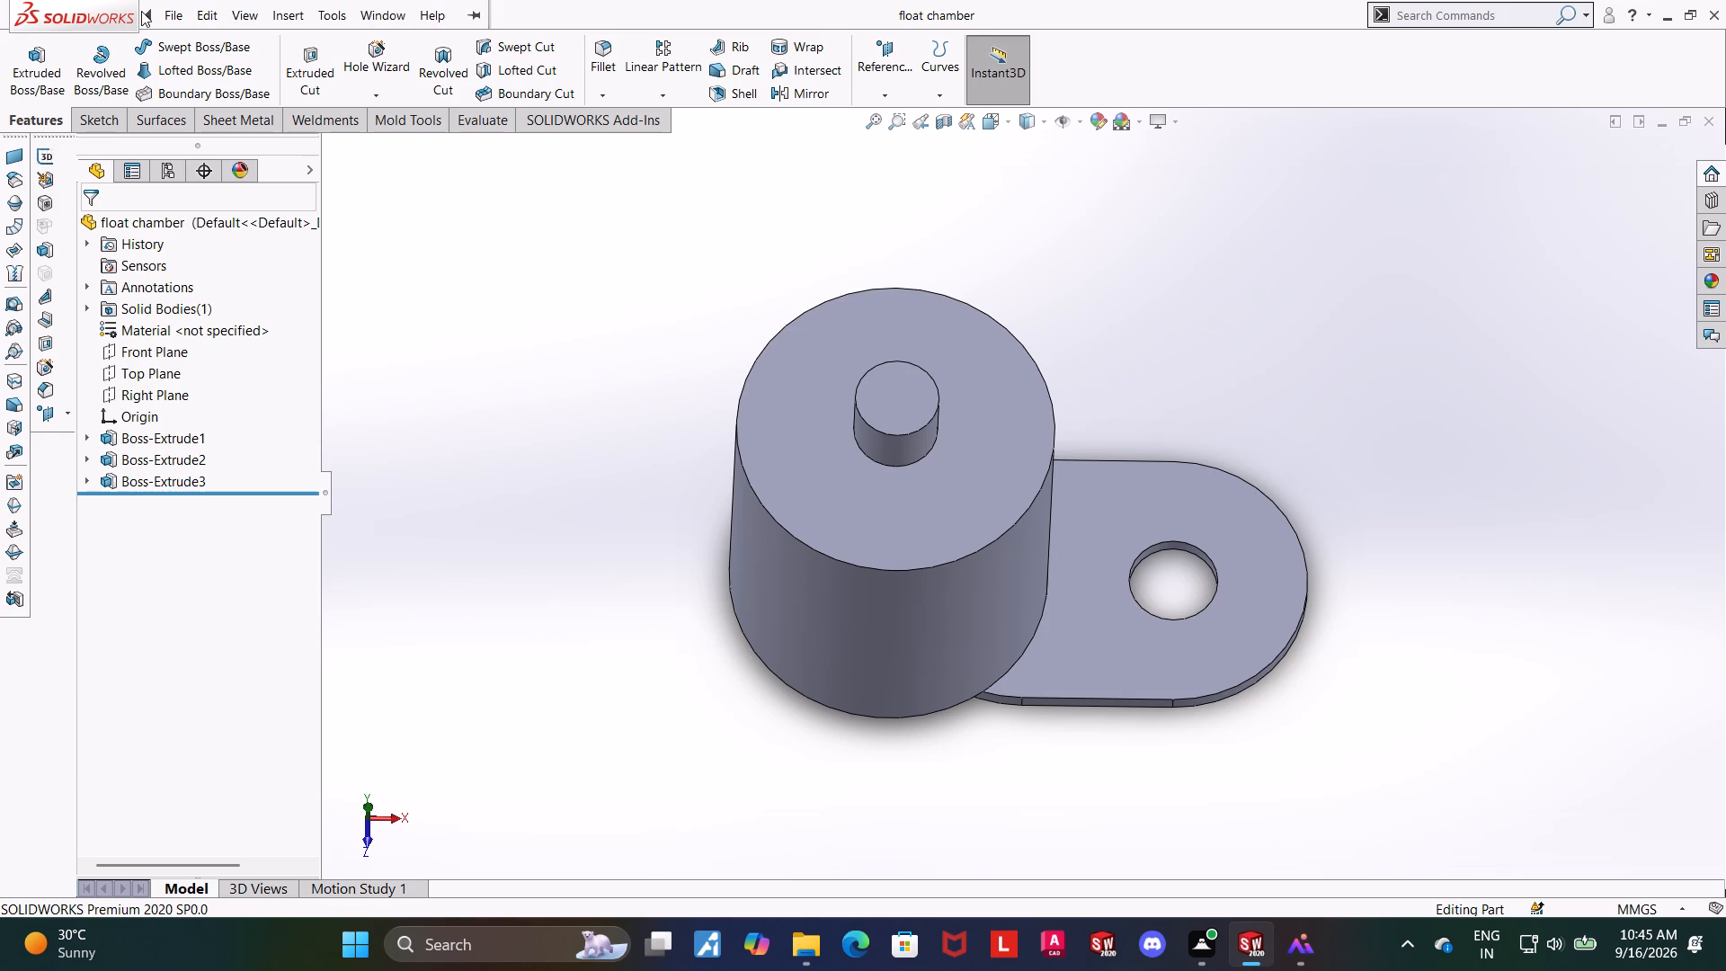
# Create a new assembly document.
pyautogui.click(204, 41)
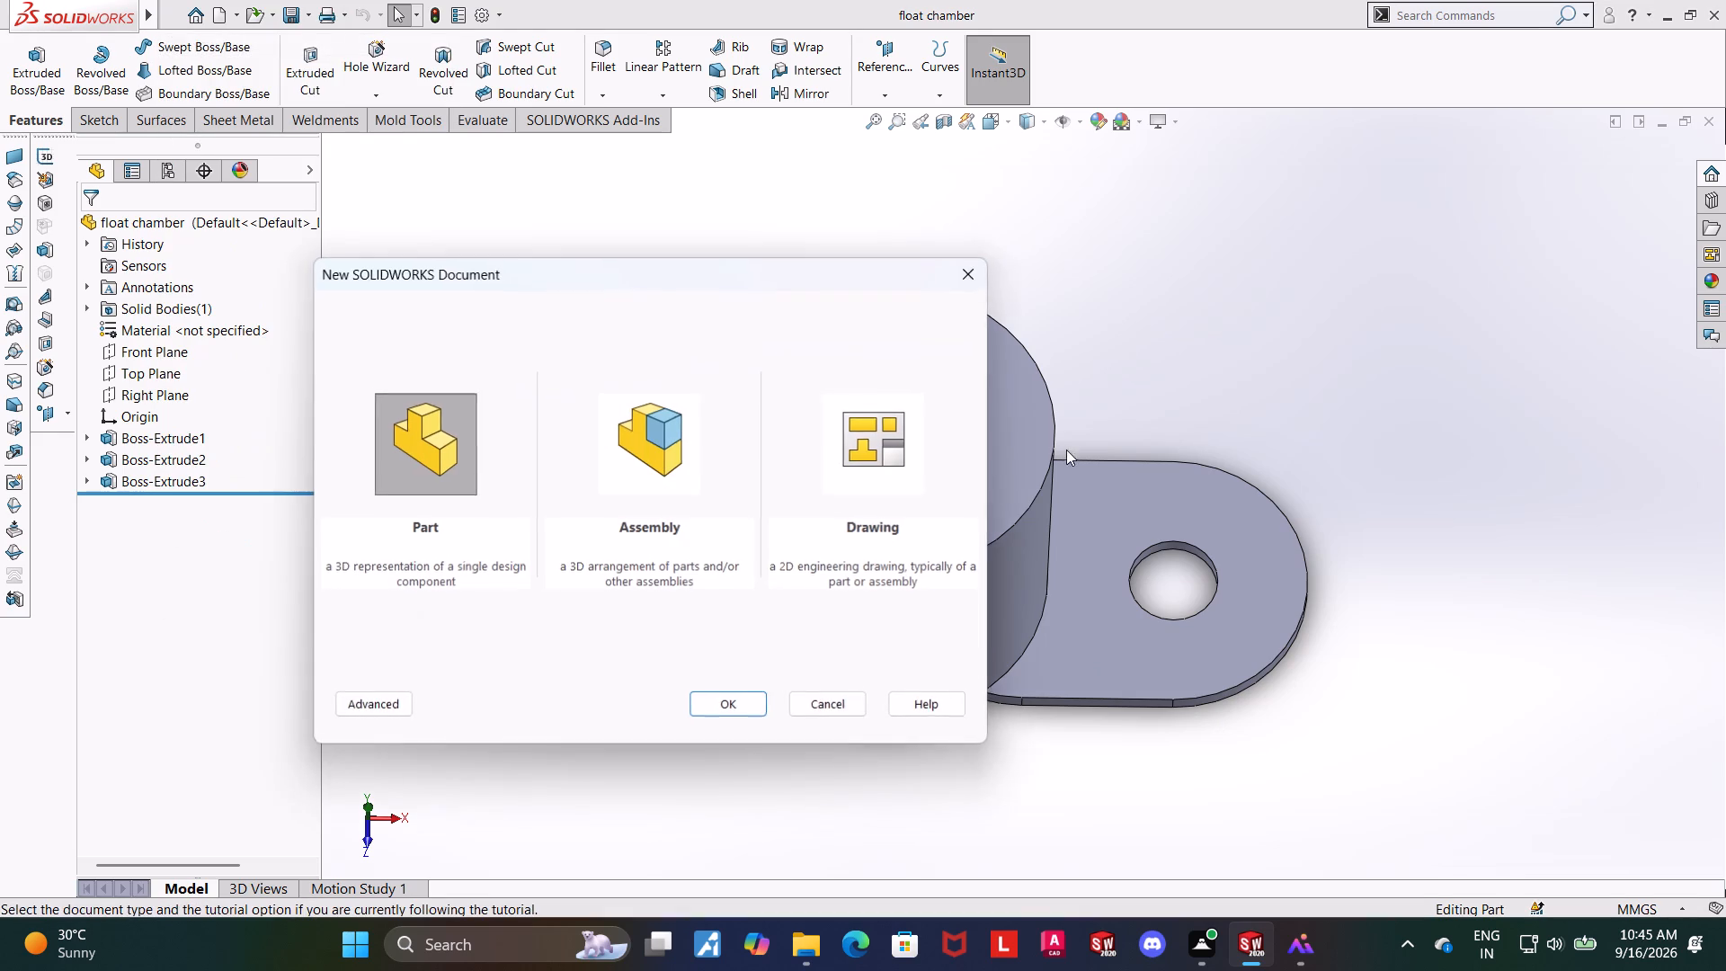
pyautogui.click(665, 495)
pyautogui.doubleClick(658, 451)
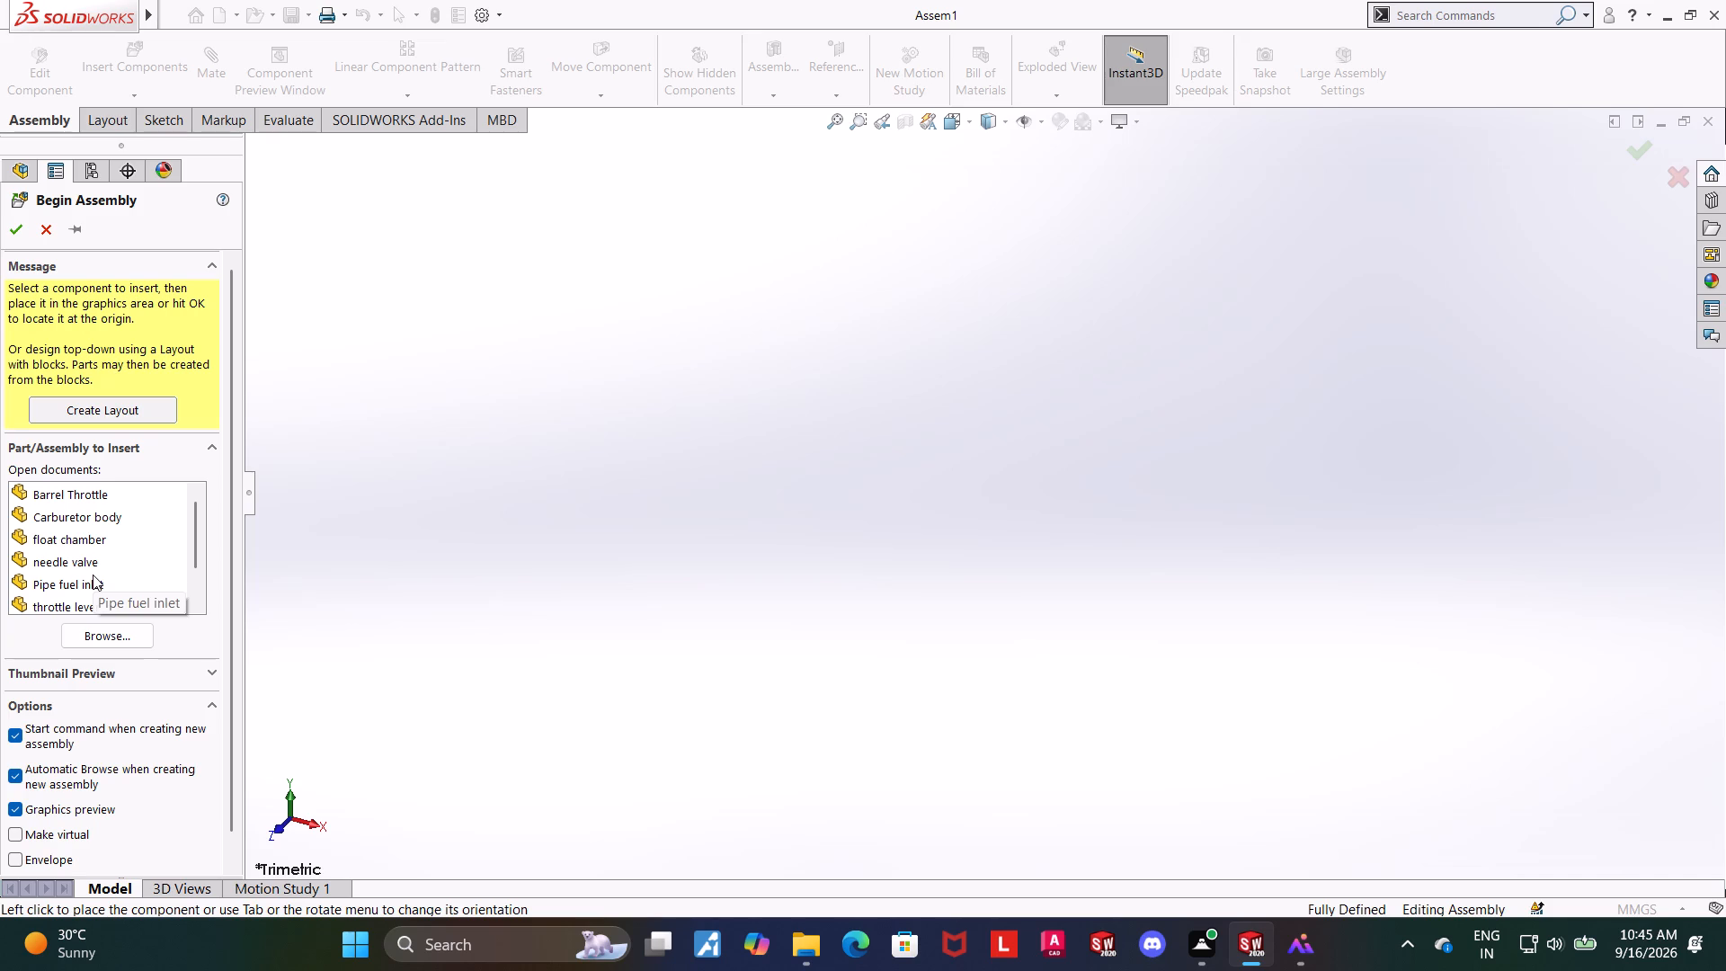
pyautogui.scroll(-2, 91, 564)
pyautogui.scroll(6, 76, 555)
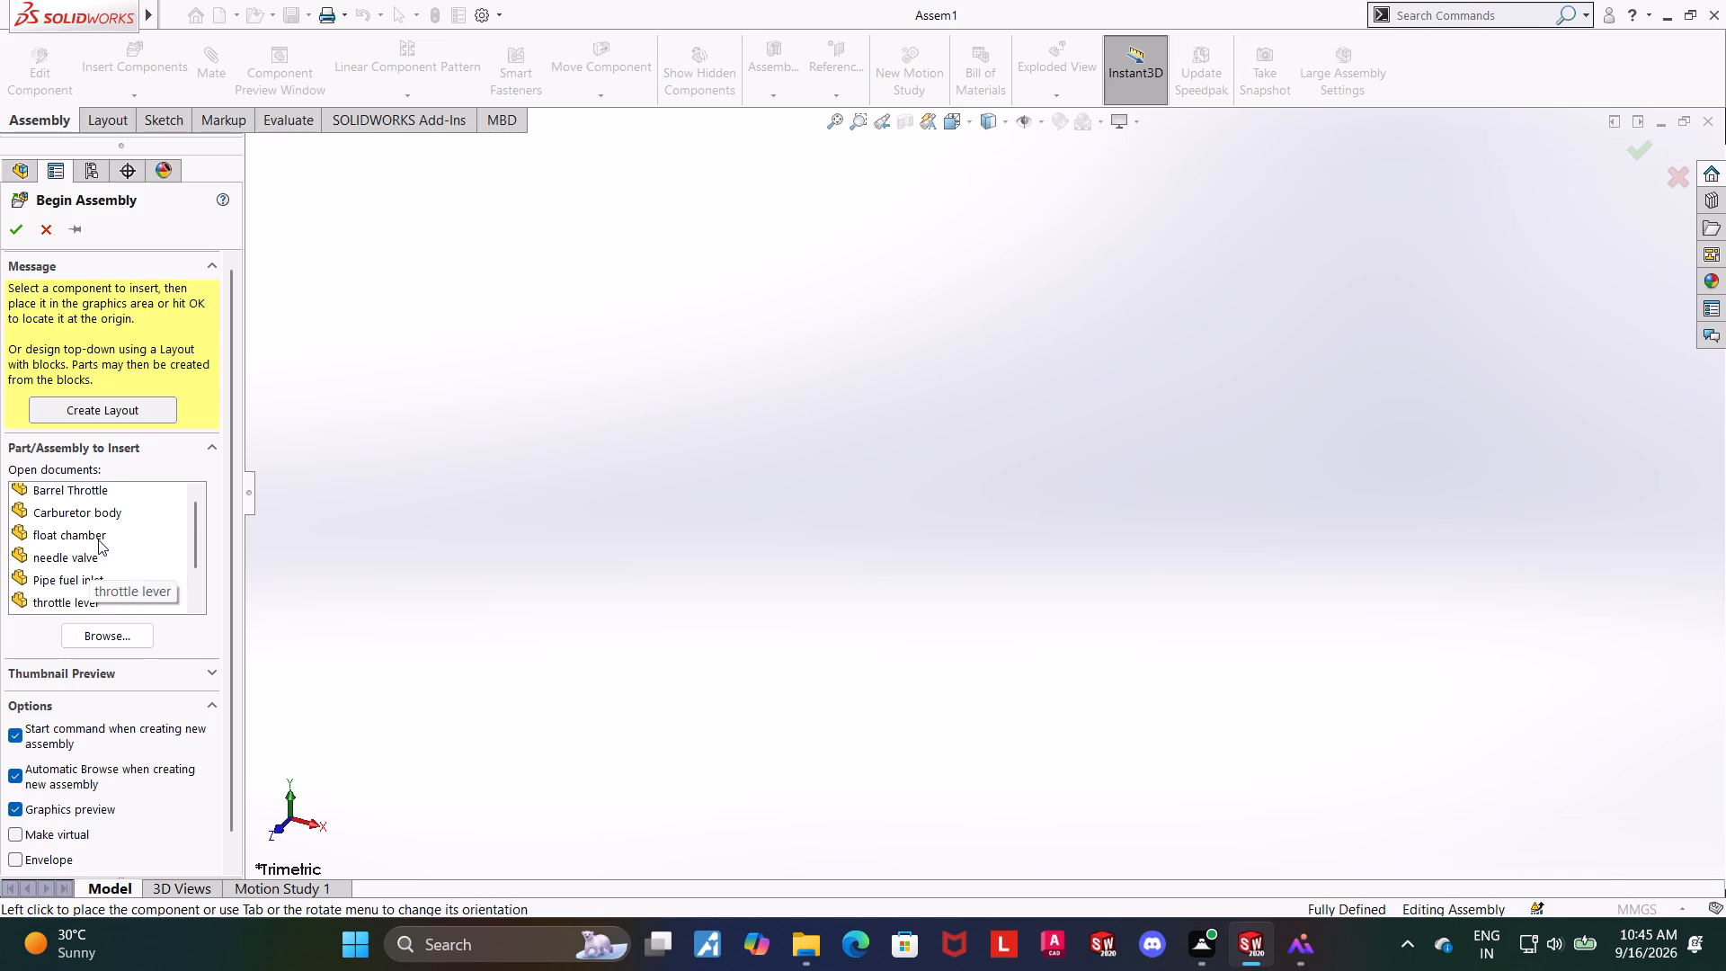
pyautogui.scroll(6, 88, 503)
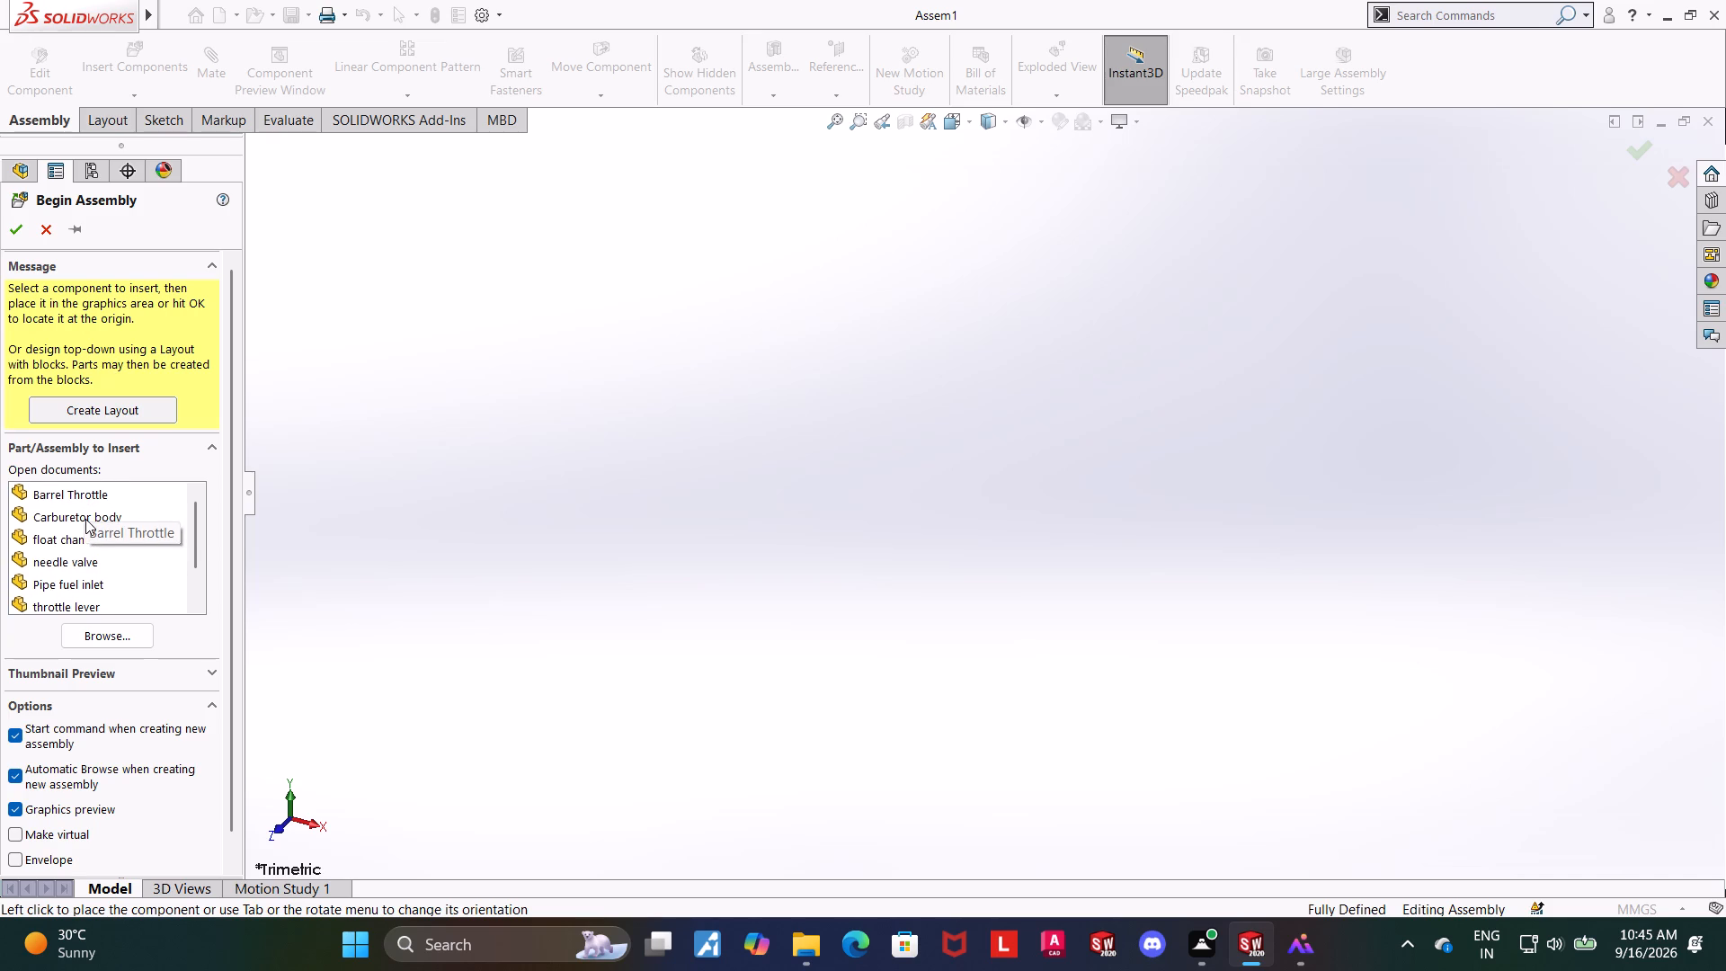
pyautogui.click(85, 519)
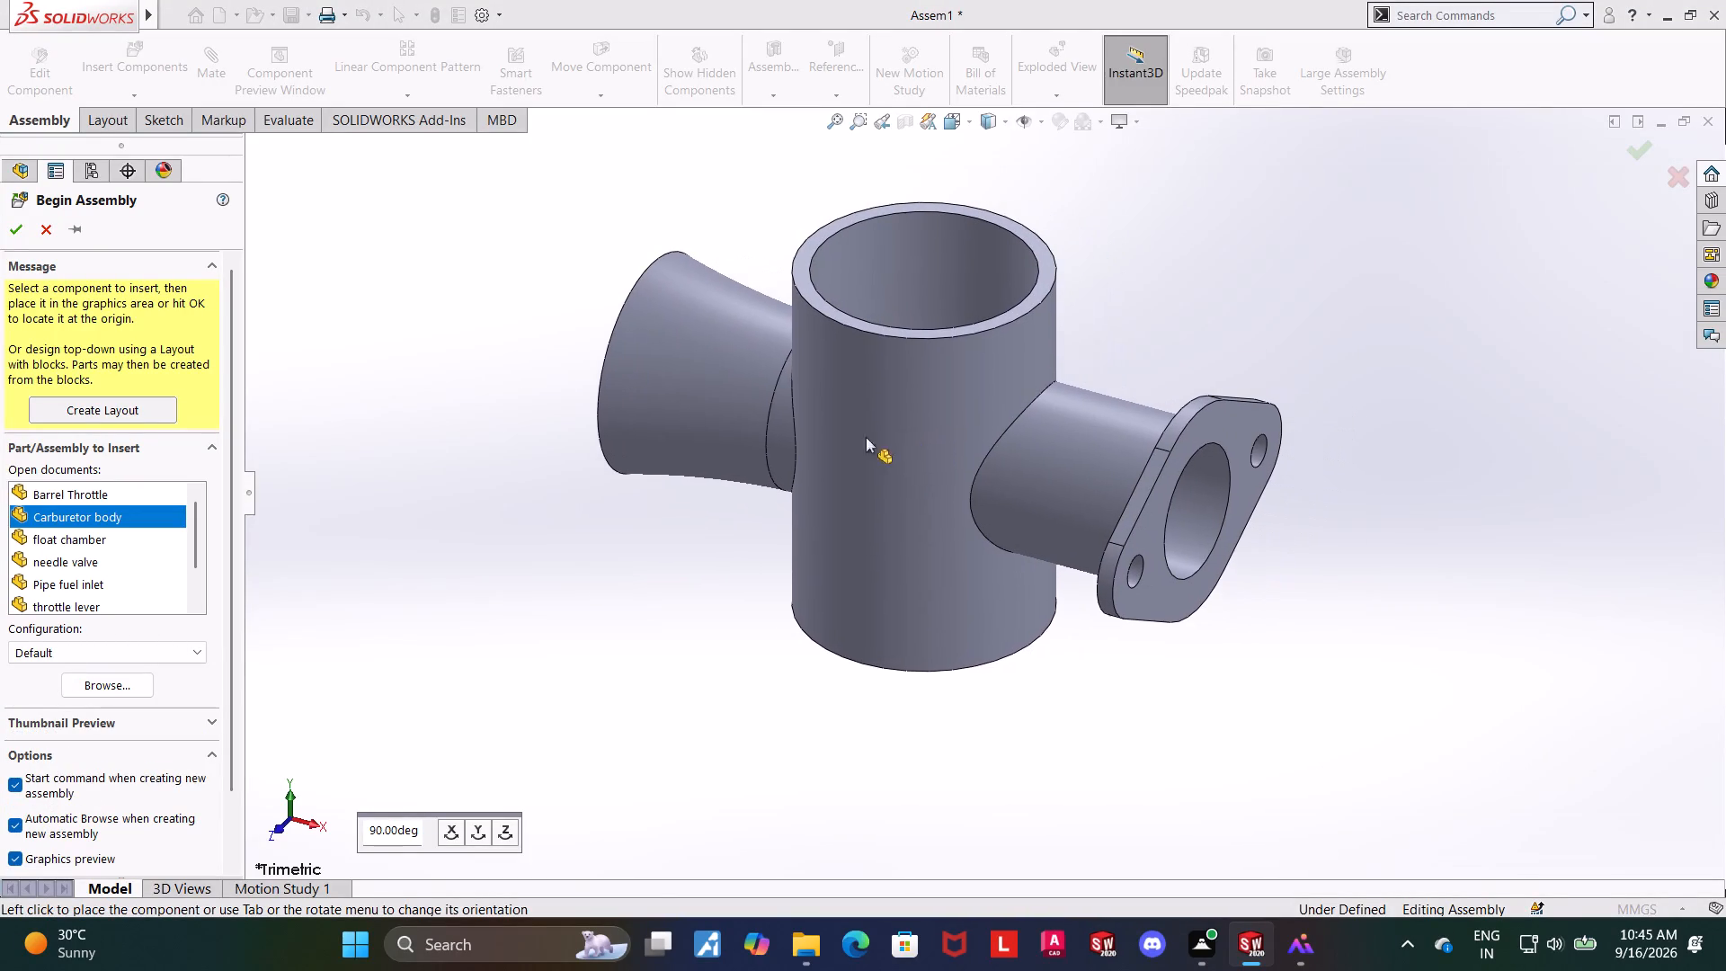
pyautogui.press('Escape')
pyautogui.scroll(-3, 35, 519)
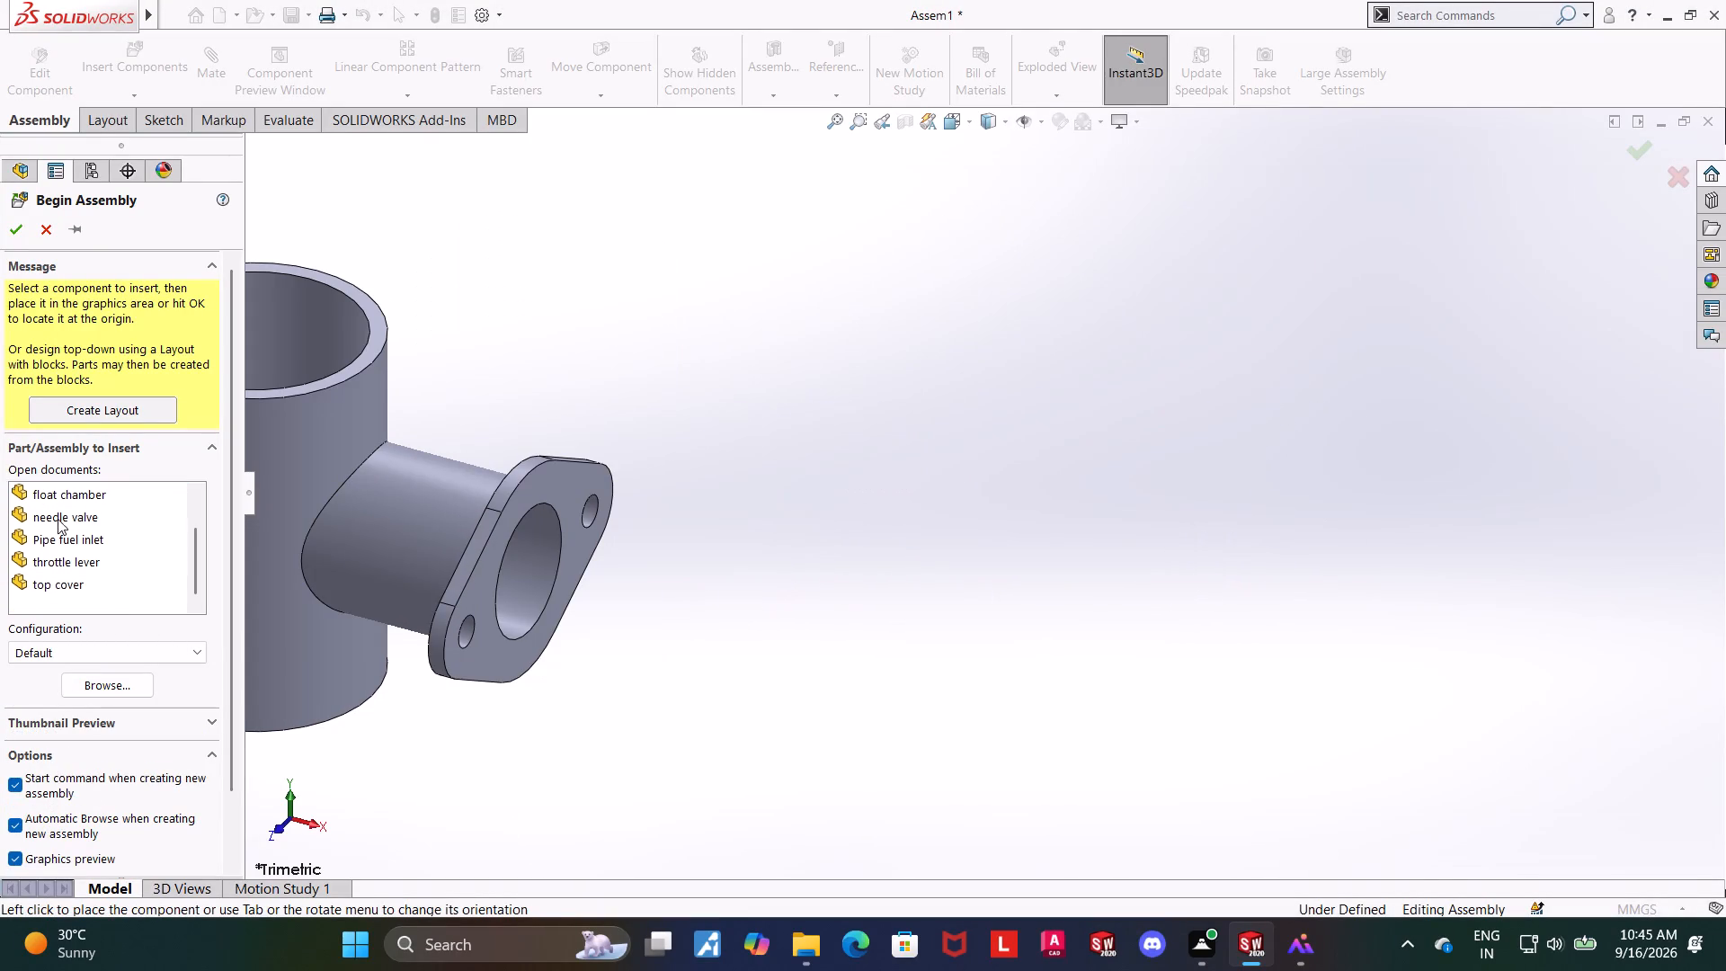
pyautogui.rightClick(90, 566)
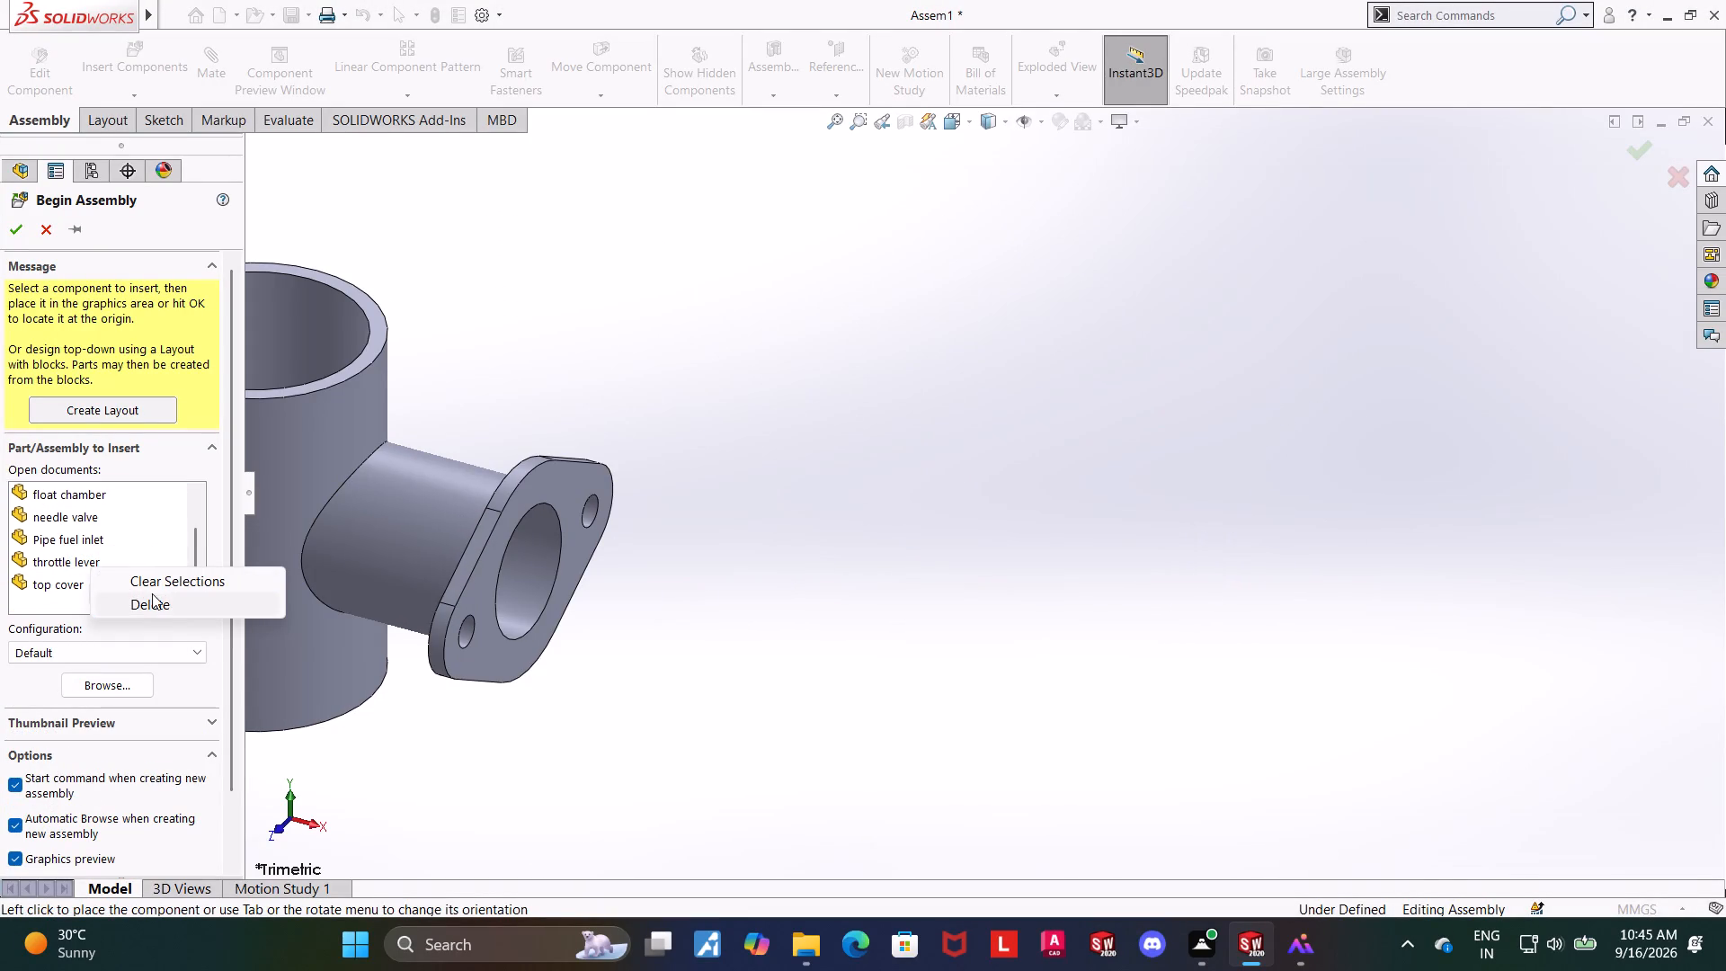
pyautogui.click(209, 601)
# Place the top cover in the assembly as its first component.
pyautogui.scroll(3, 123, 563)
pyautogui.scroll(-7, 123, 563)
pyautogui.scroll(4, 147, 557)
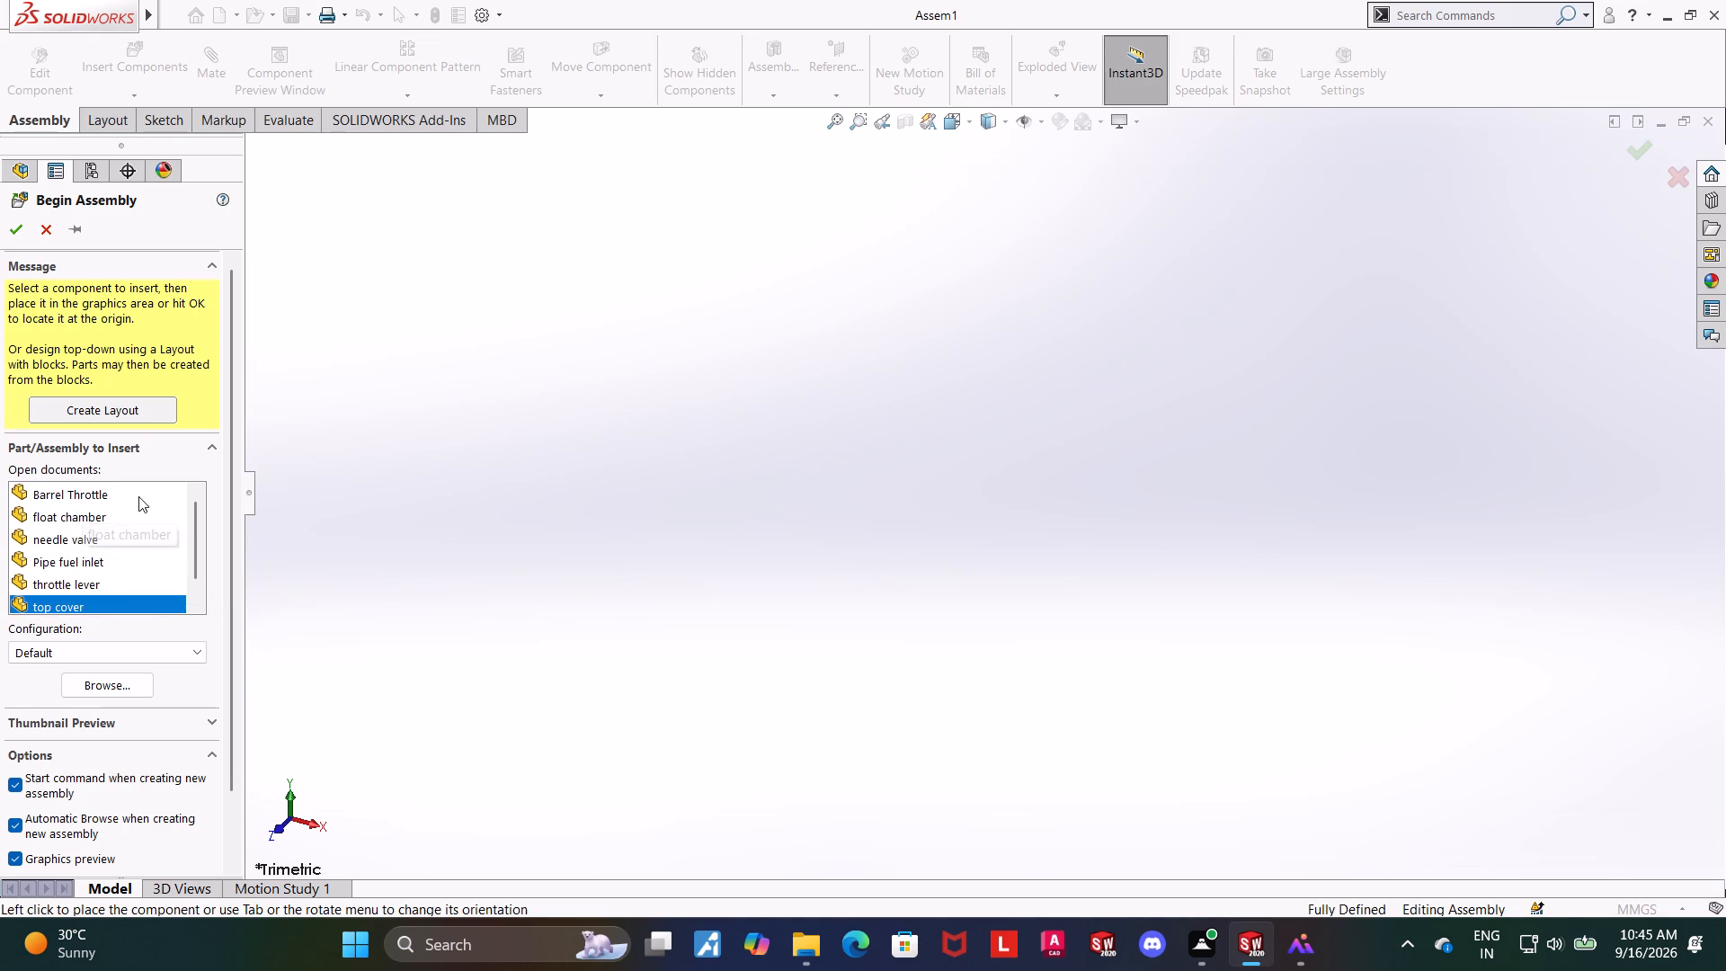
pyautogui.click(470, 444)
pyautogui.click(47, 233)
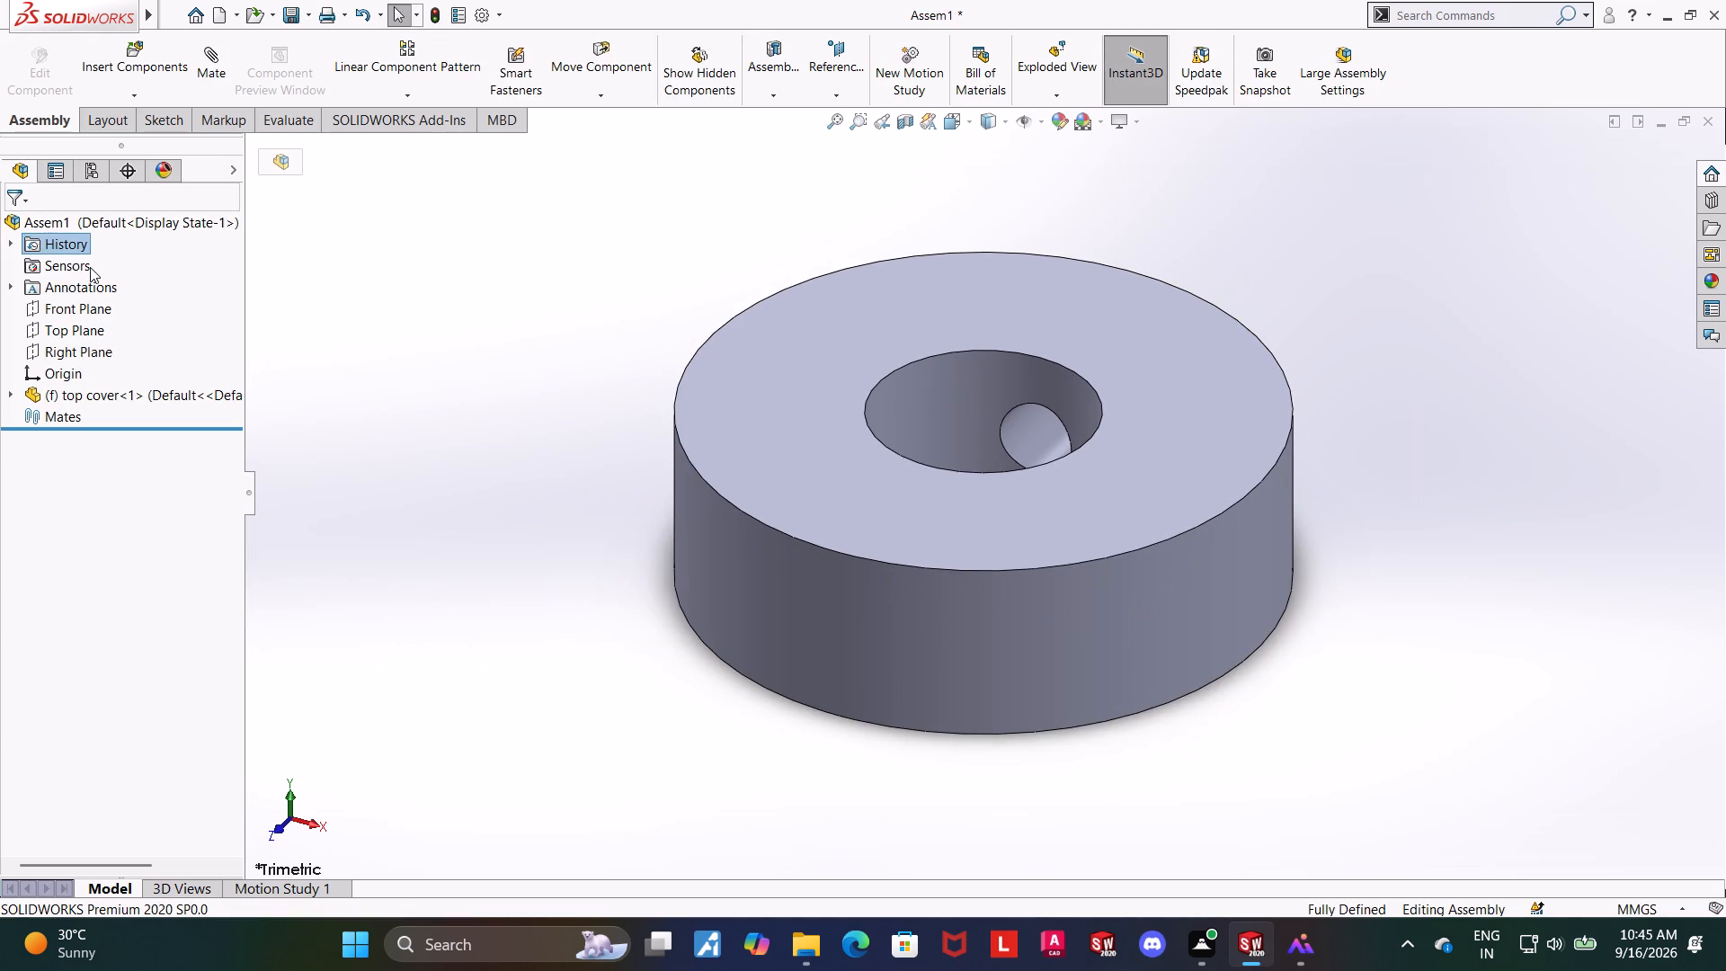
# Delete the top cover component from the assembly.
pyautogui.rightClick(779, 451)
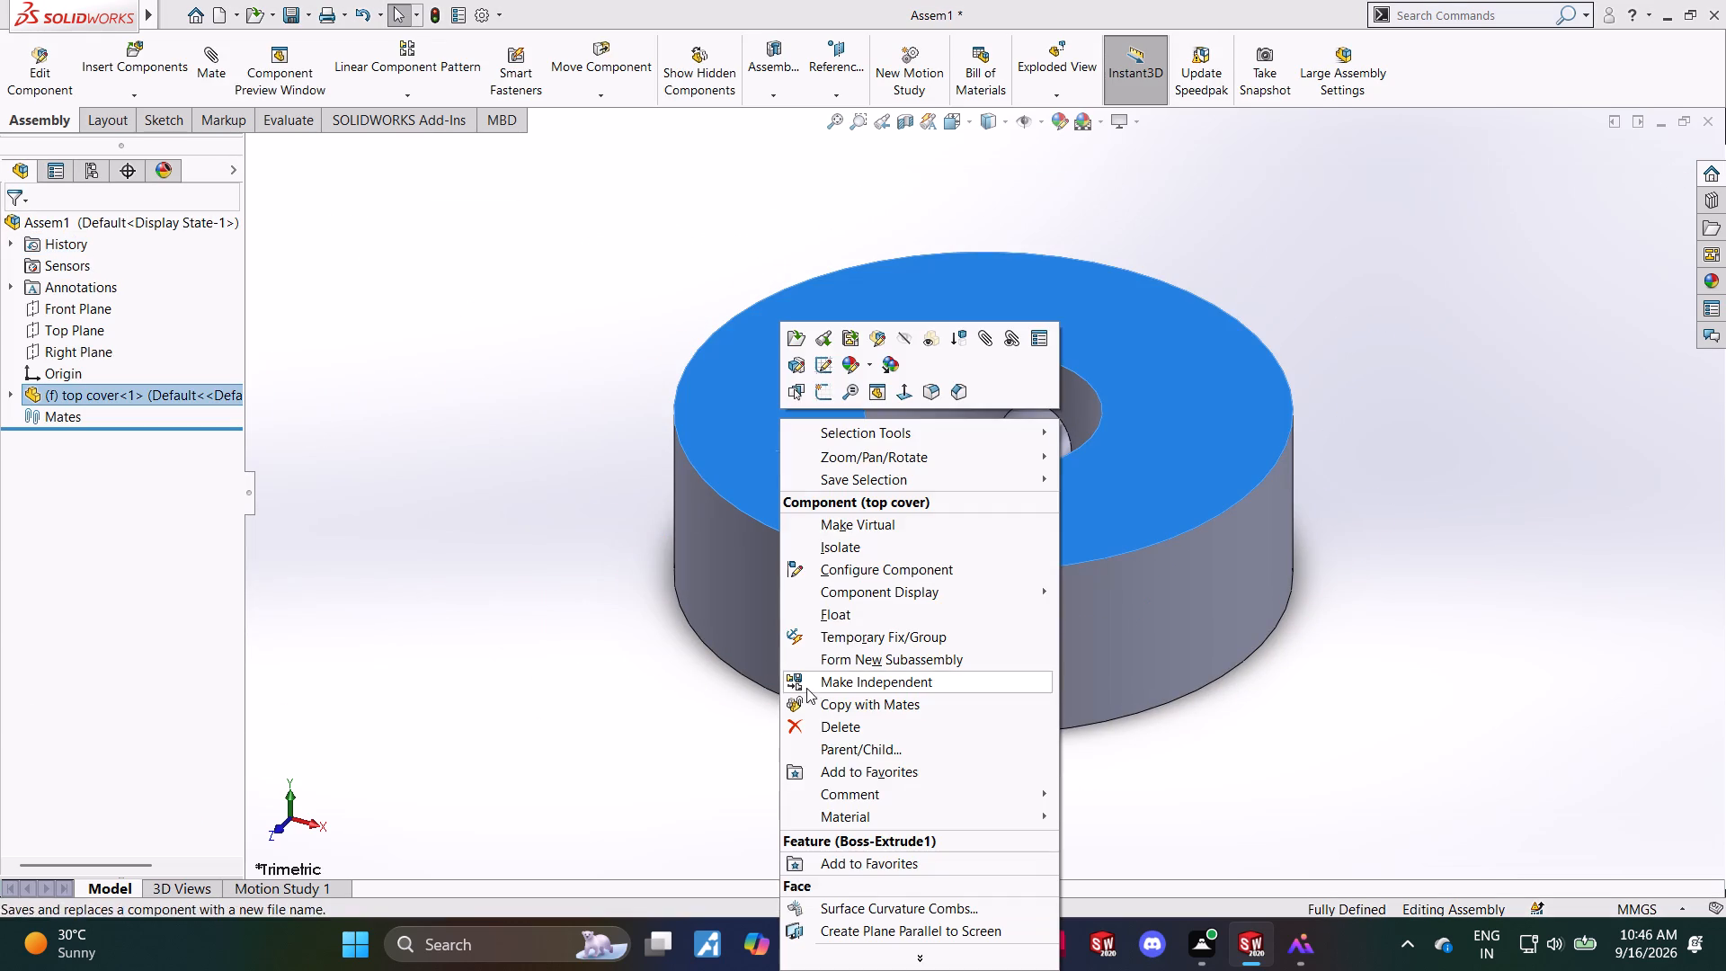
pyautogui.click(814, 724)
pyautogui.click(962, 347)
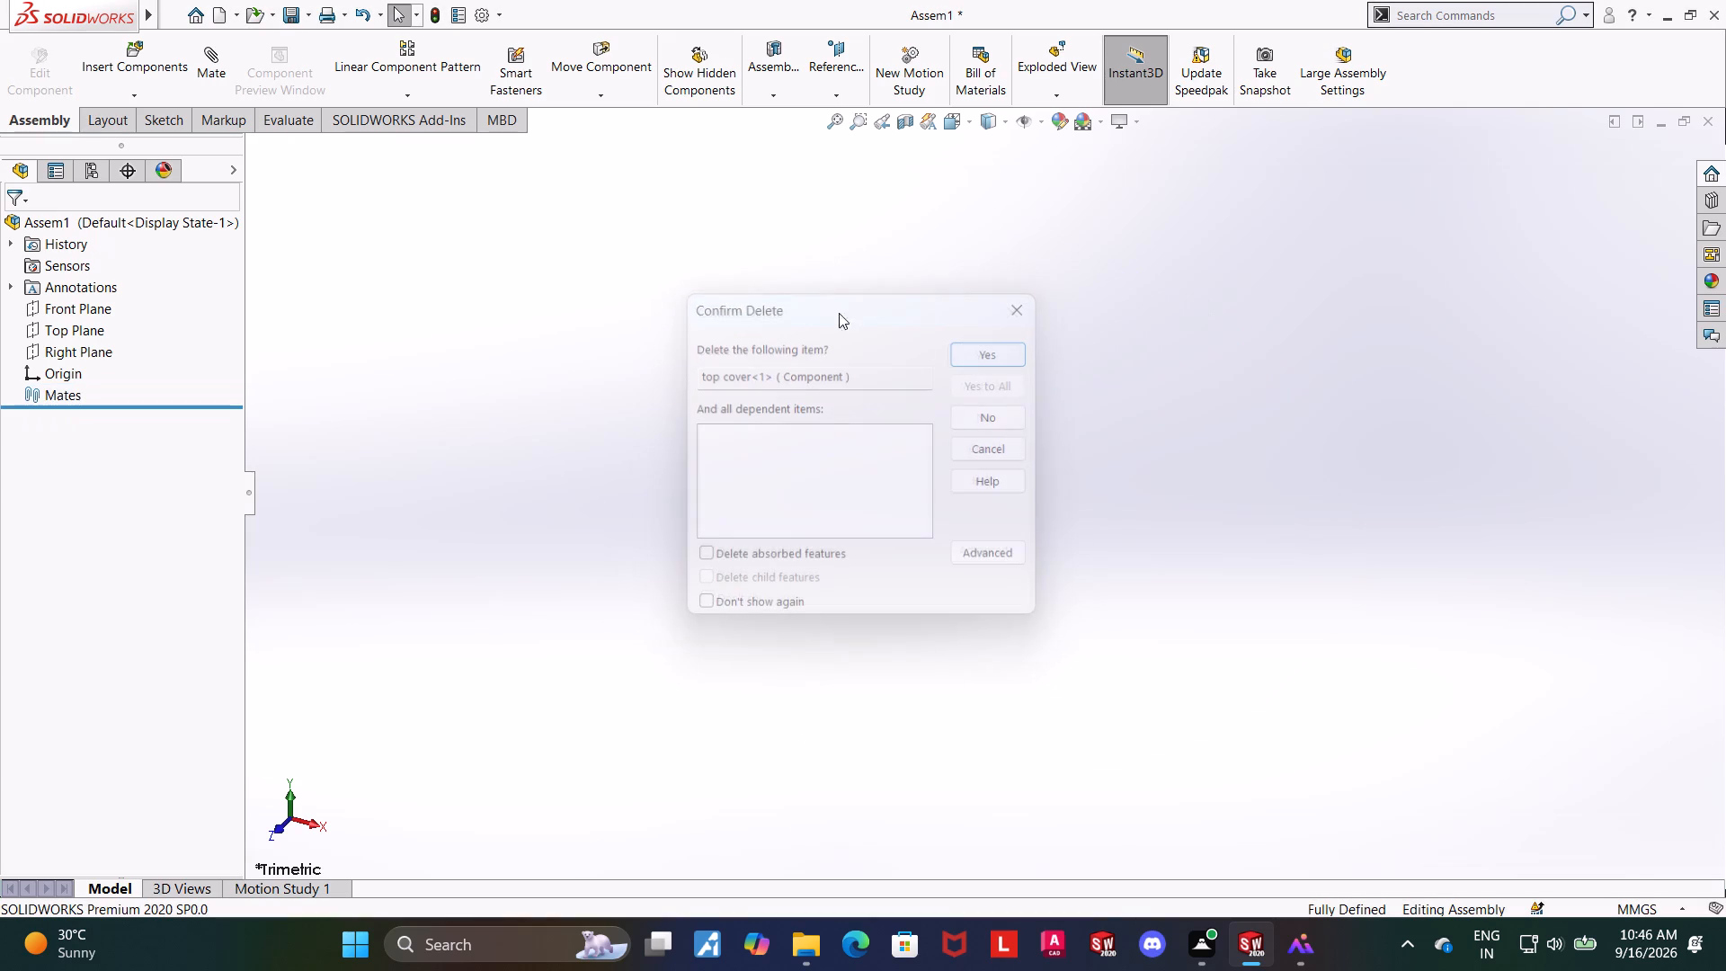
# Insert the float chamber into the assembly as its first component.
pyautogui.click(165, 63)
pyautogui.scroll(-3, 108, 496)
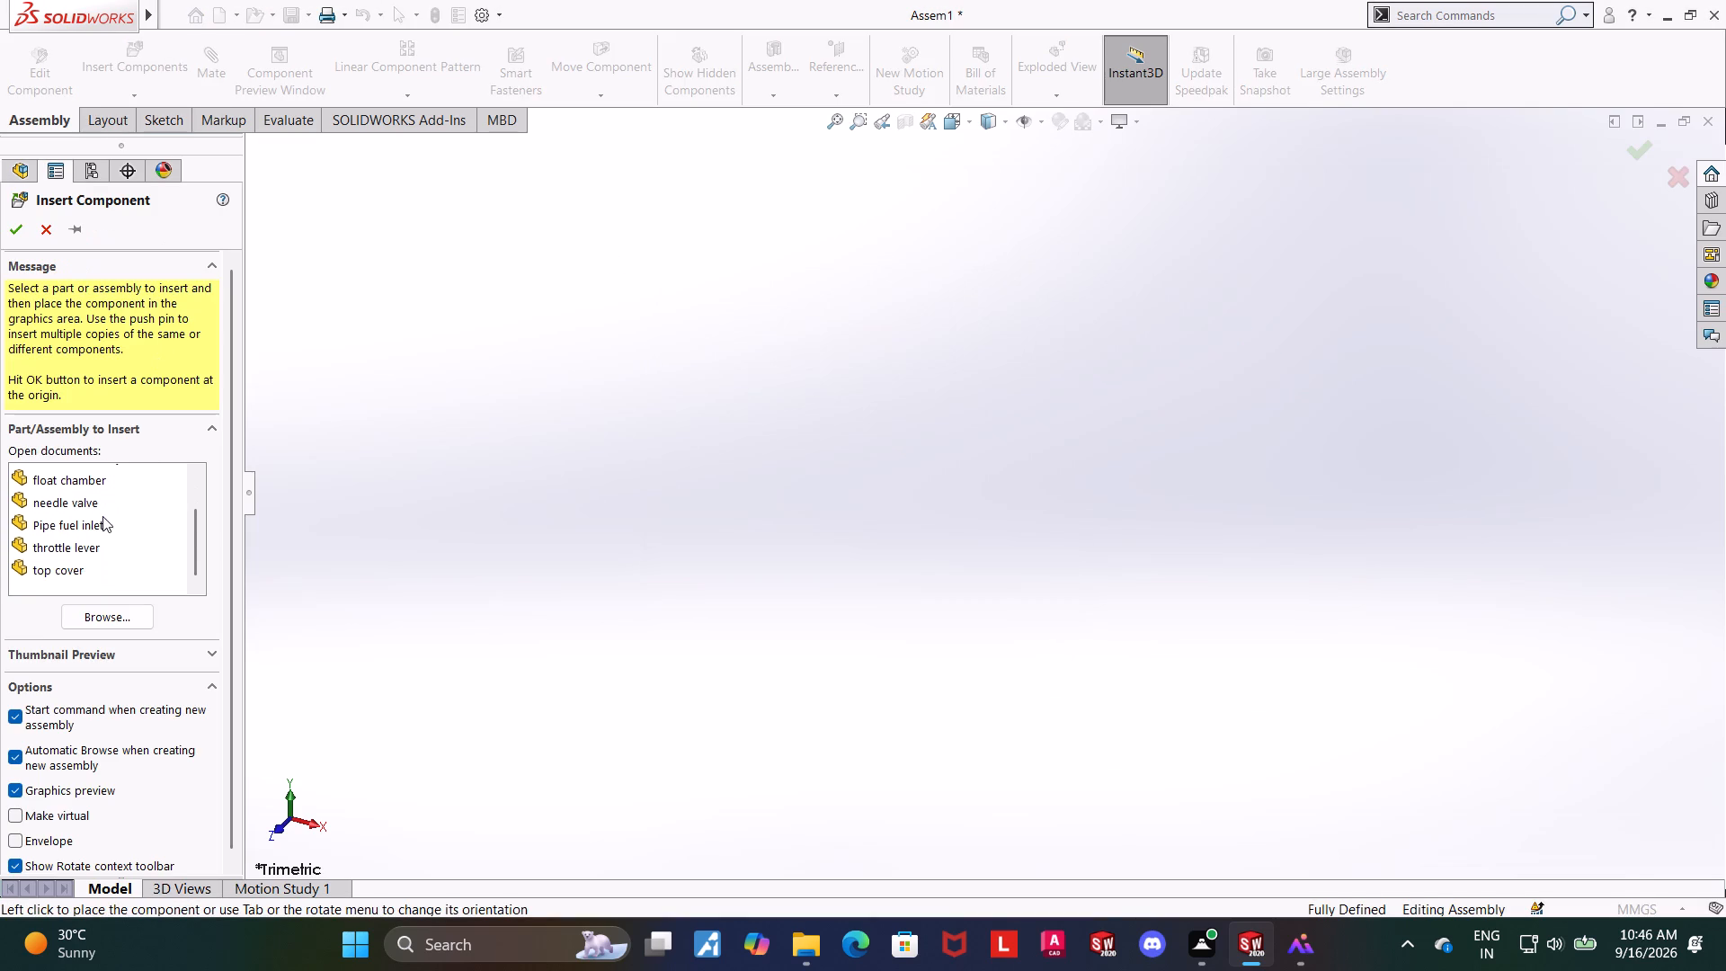
pyautogui.click(56, 483)
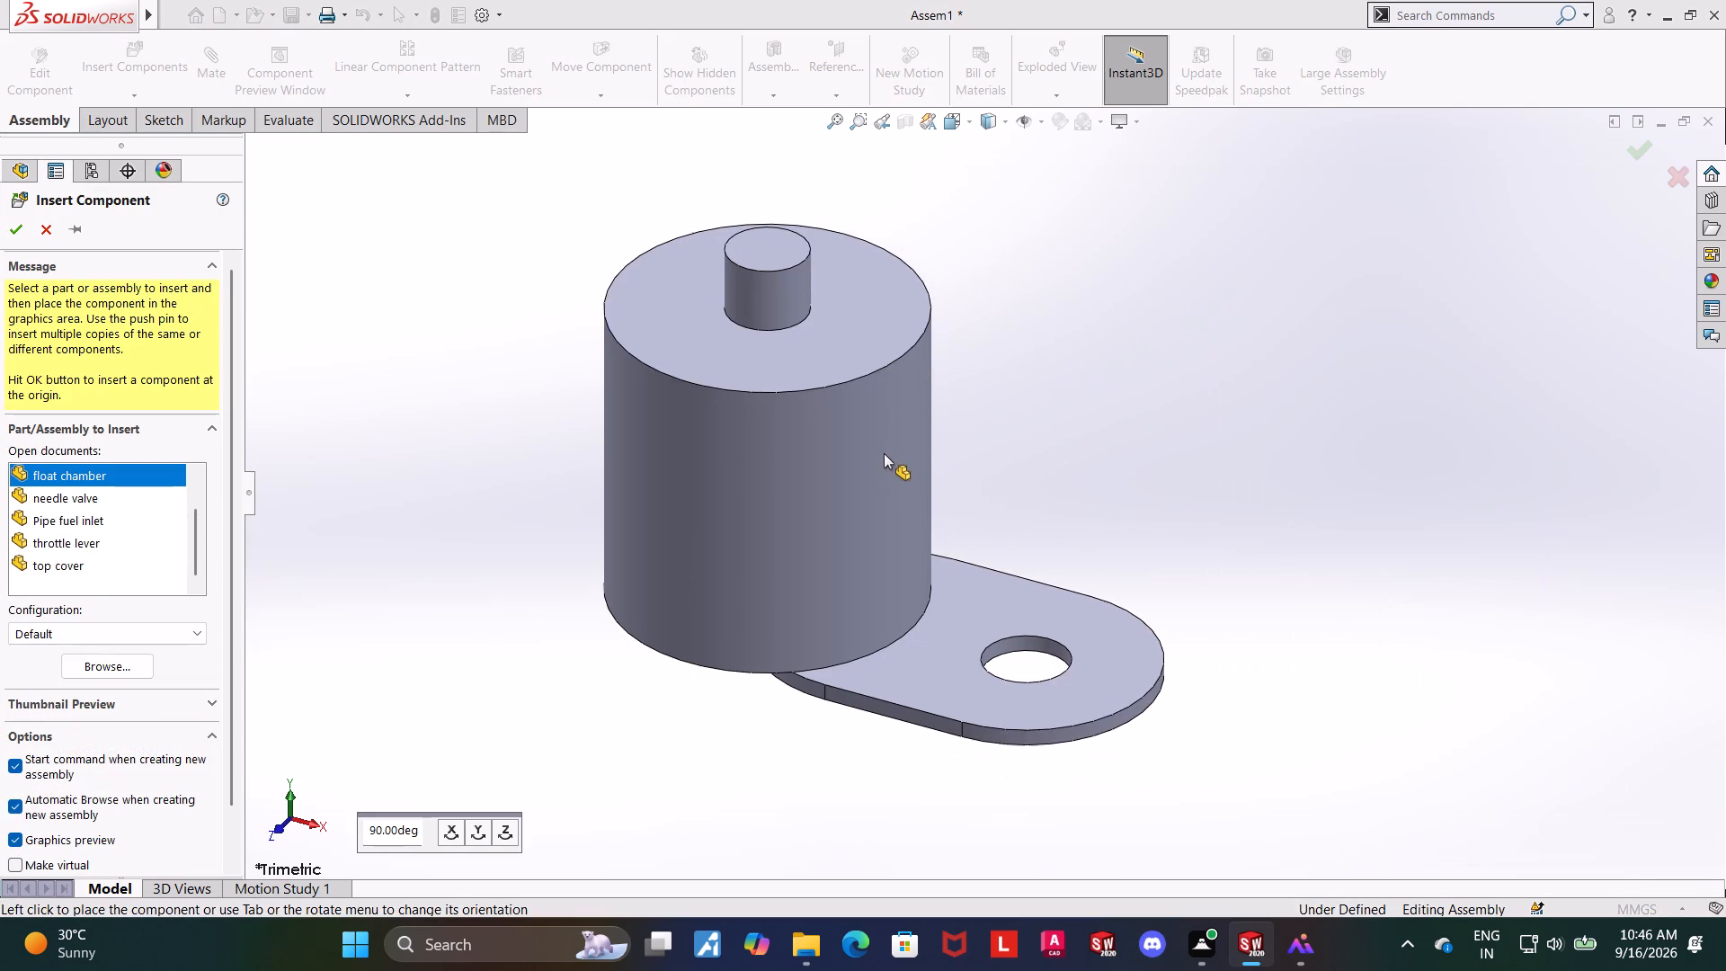
pyautogui.click(900, 433)
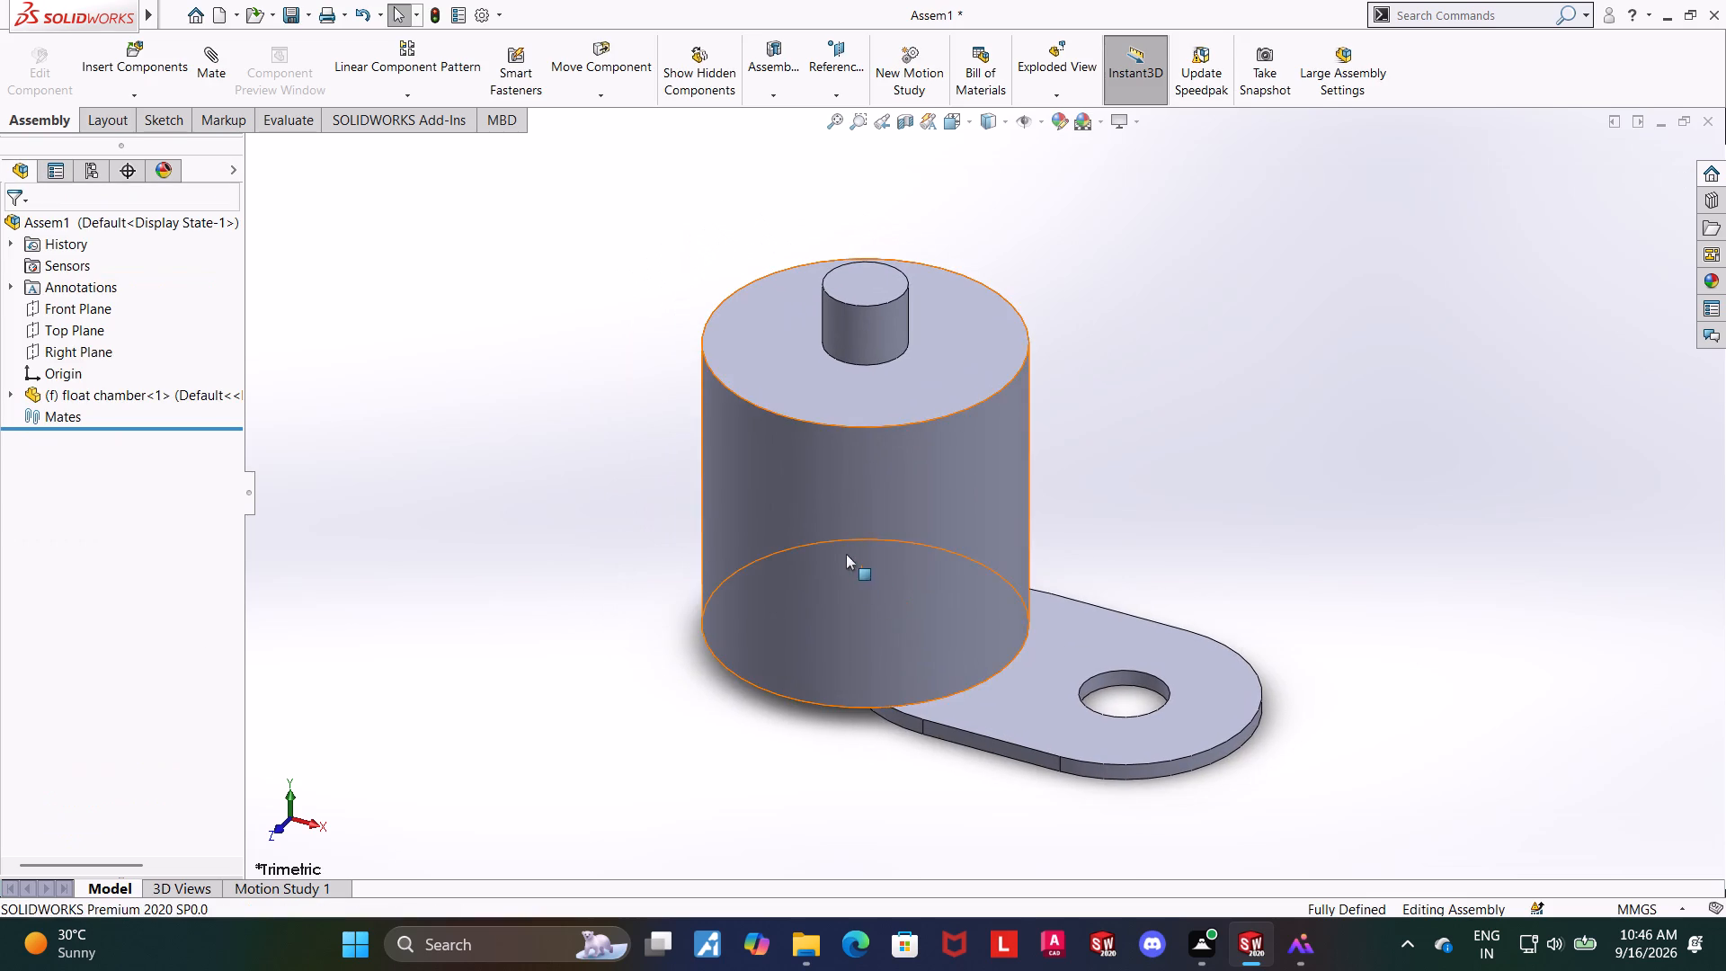
pyautogui.rightClick(846, 553)
pyautogui.click(1291, 638)
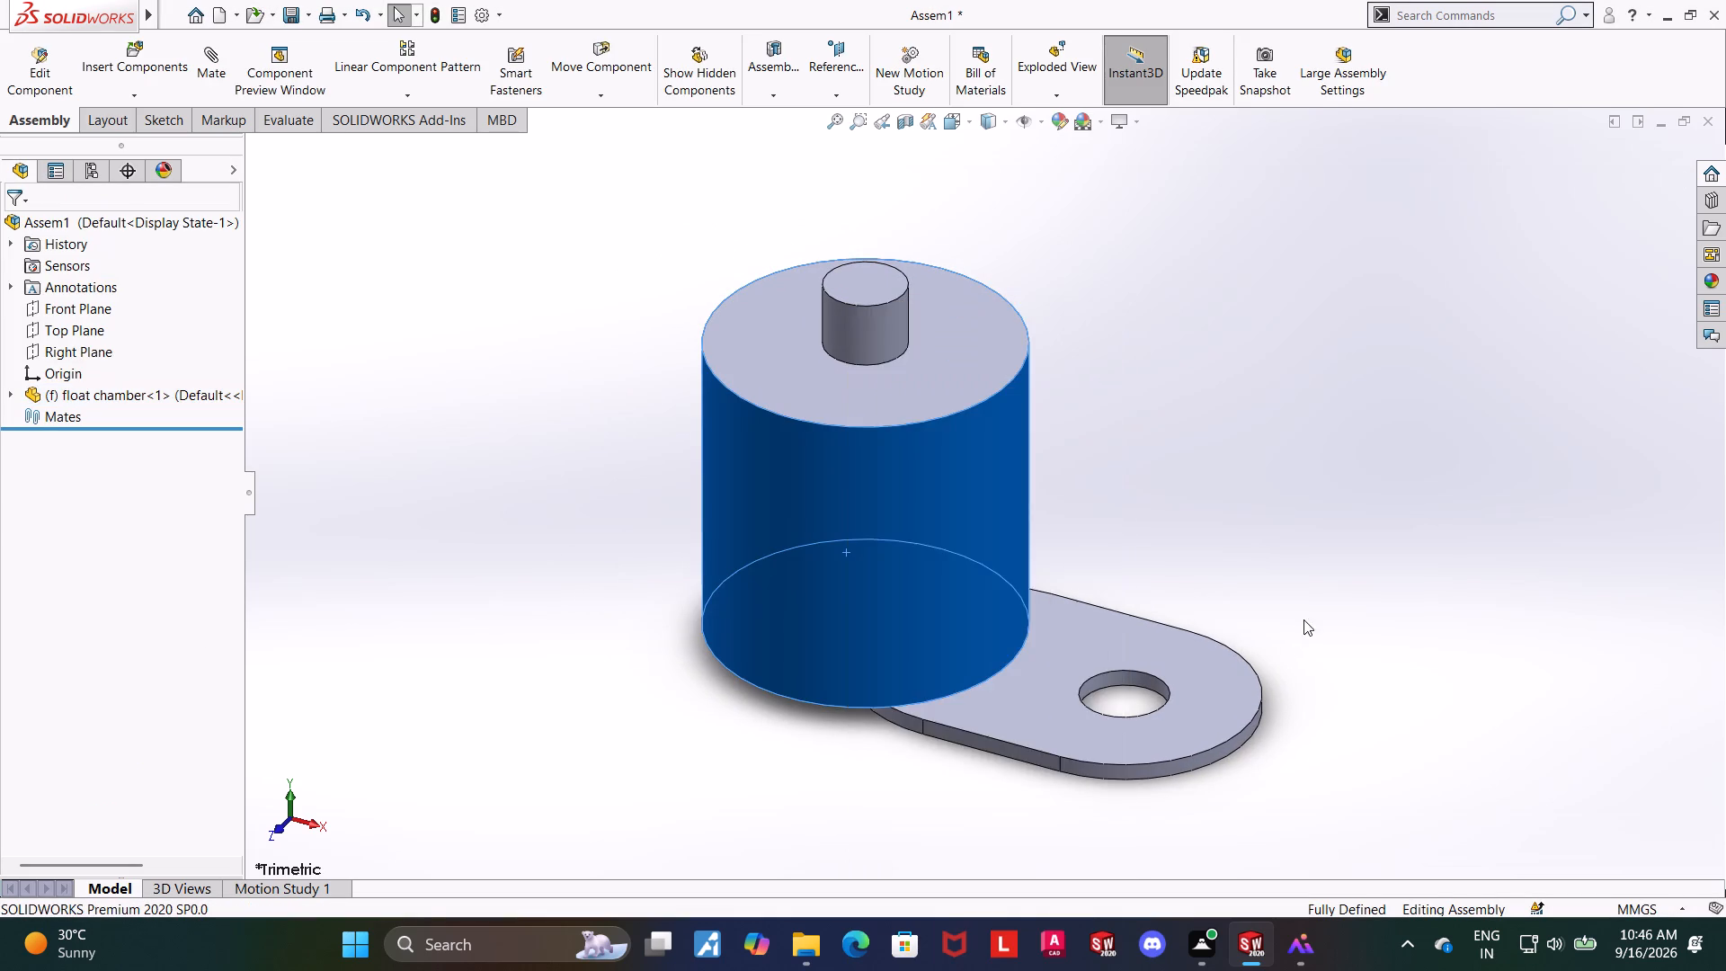
# Insert the carburetor body beside the float chamber, on the slot plate's side.
pyautogui.moveTo(1293, 620); pyautogui.dragTo(1044, 857, button='middle')
pyautogui.scroll(4, 1020, 851)
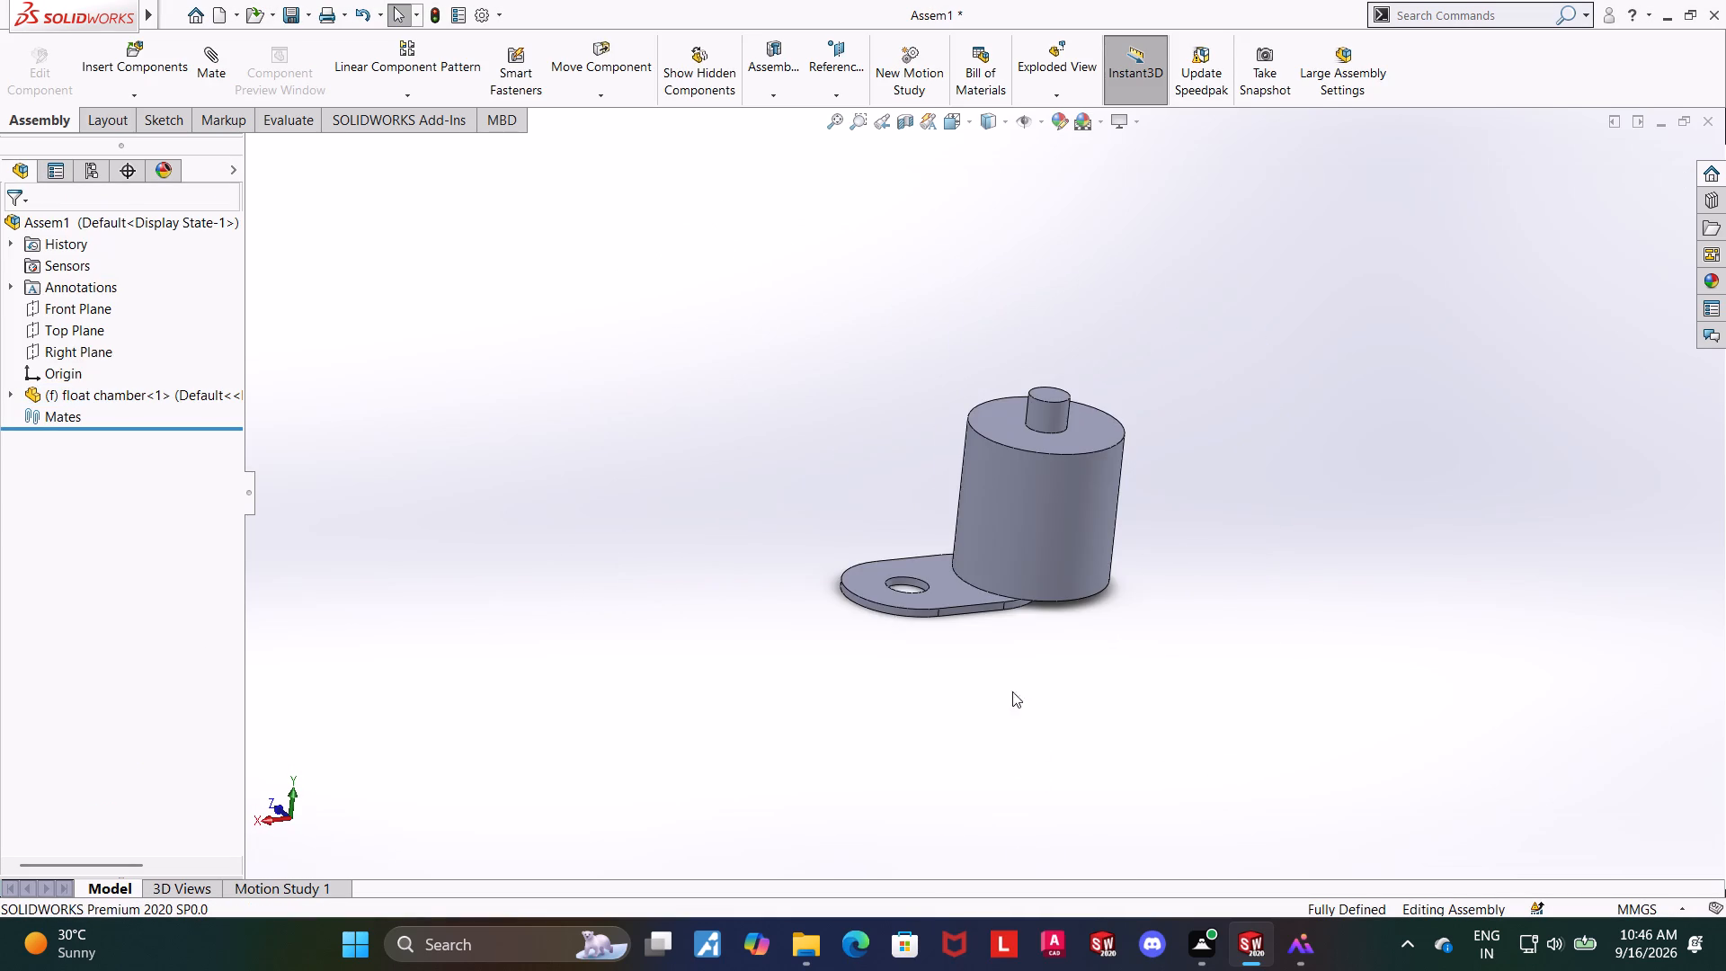
pyautogui.scroll(-3, 1075, 604)
pyautogui.scroll(4, 947, 568)
pyautogui.scroll(-2, 885, 520)
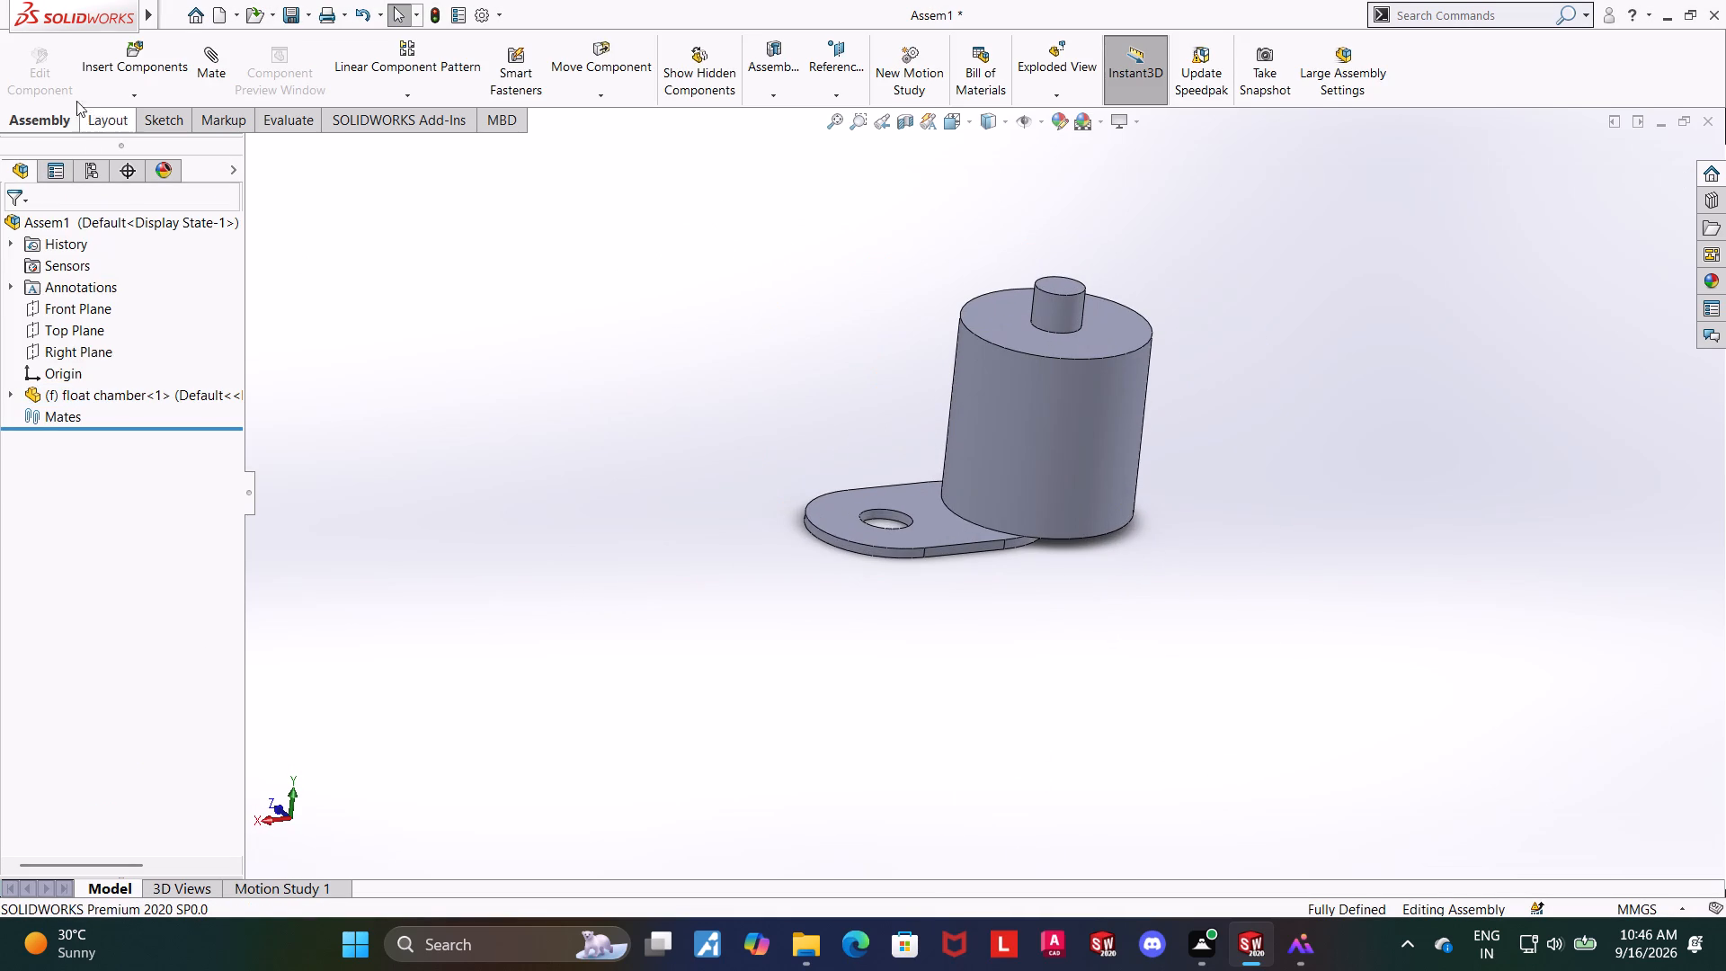
pyautogui.click(90, 65)
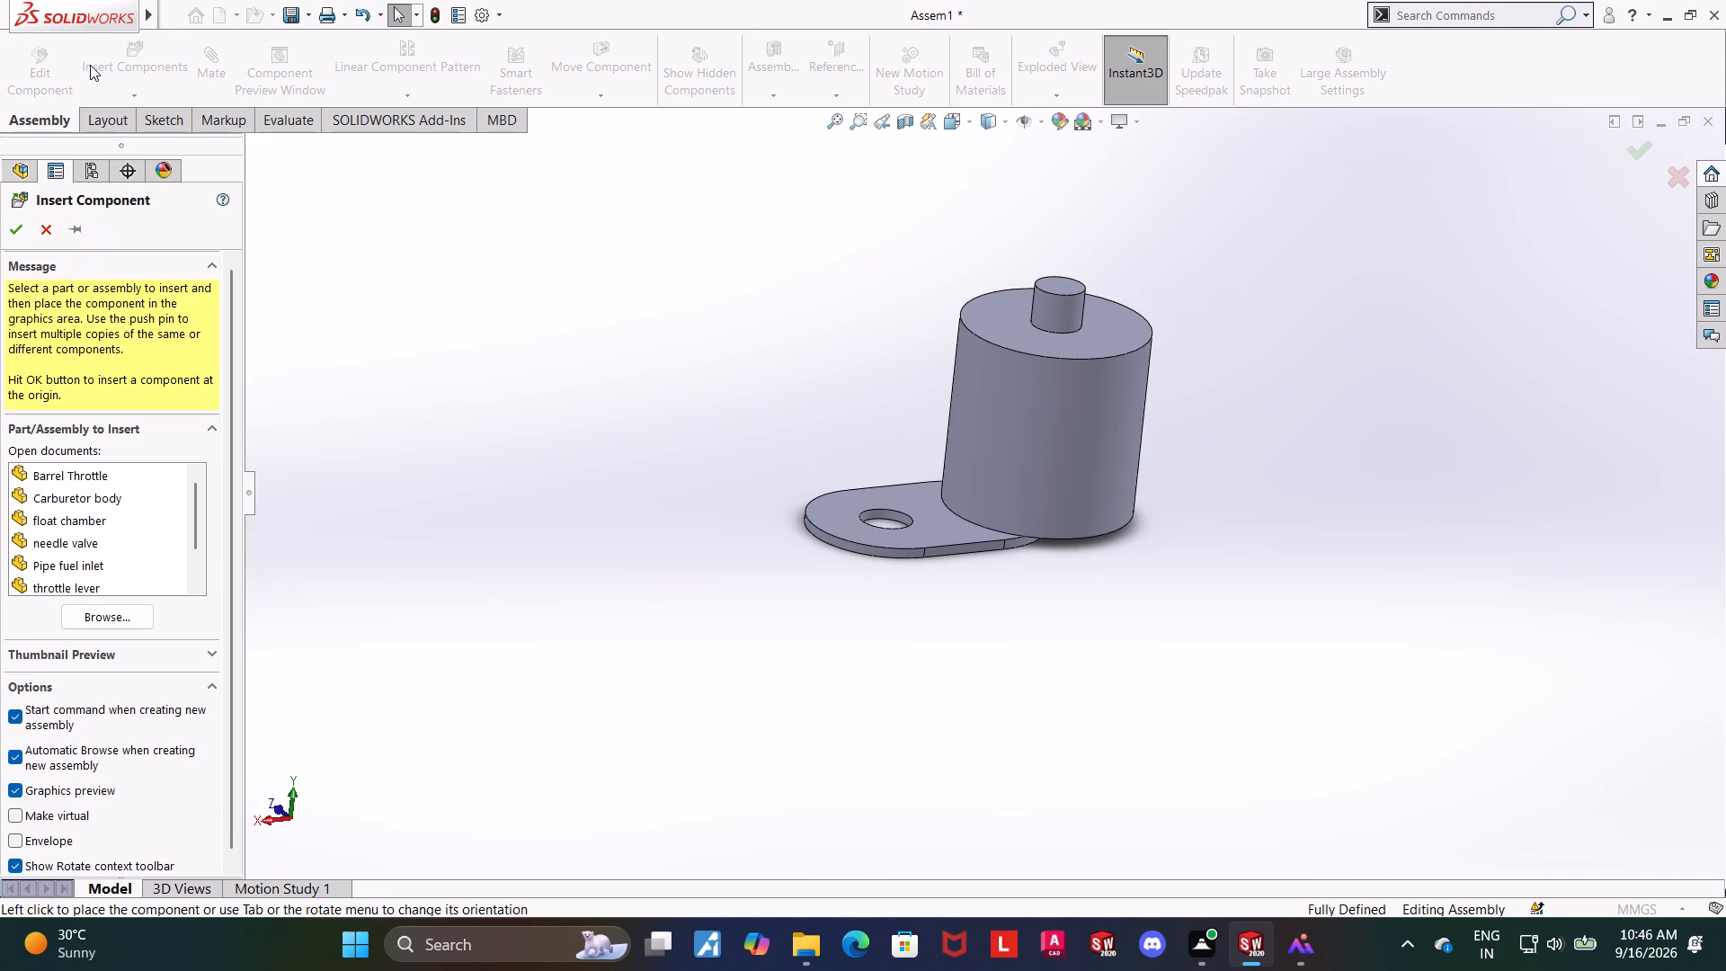
pyautogui.scroll(2, 68, 502)
pyautogui.click(90, 498)
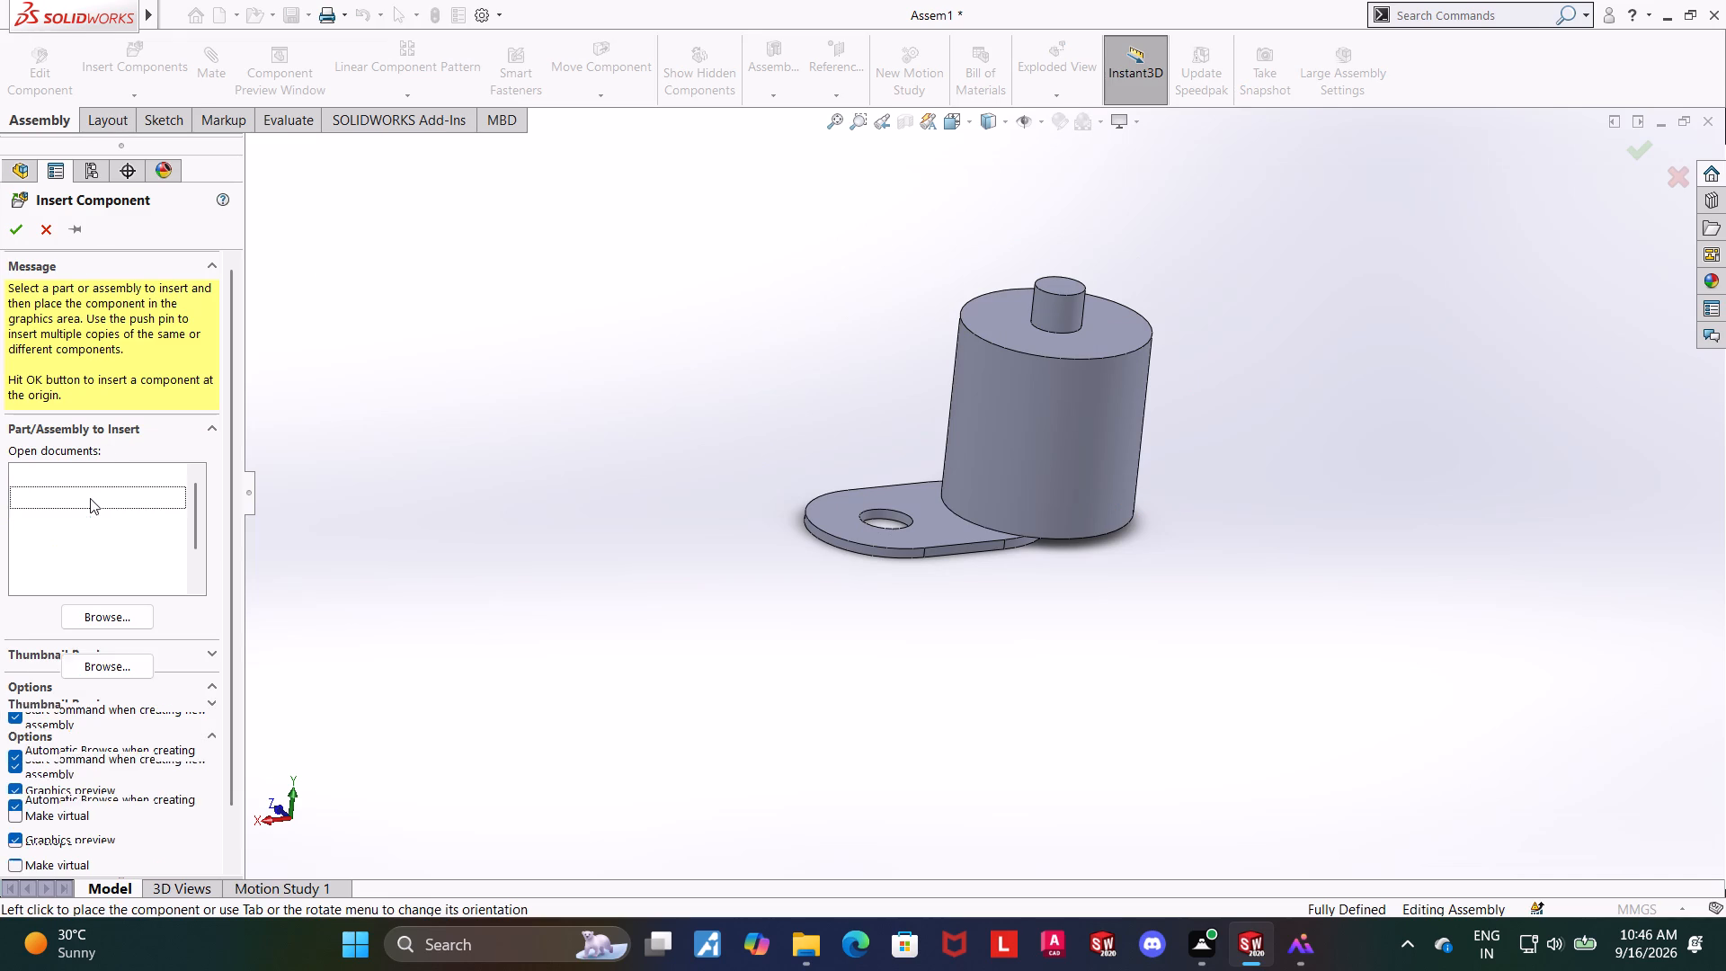
pyautogui.click(652, 379)
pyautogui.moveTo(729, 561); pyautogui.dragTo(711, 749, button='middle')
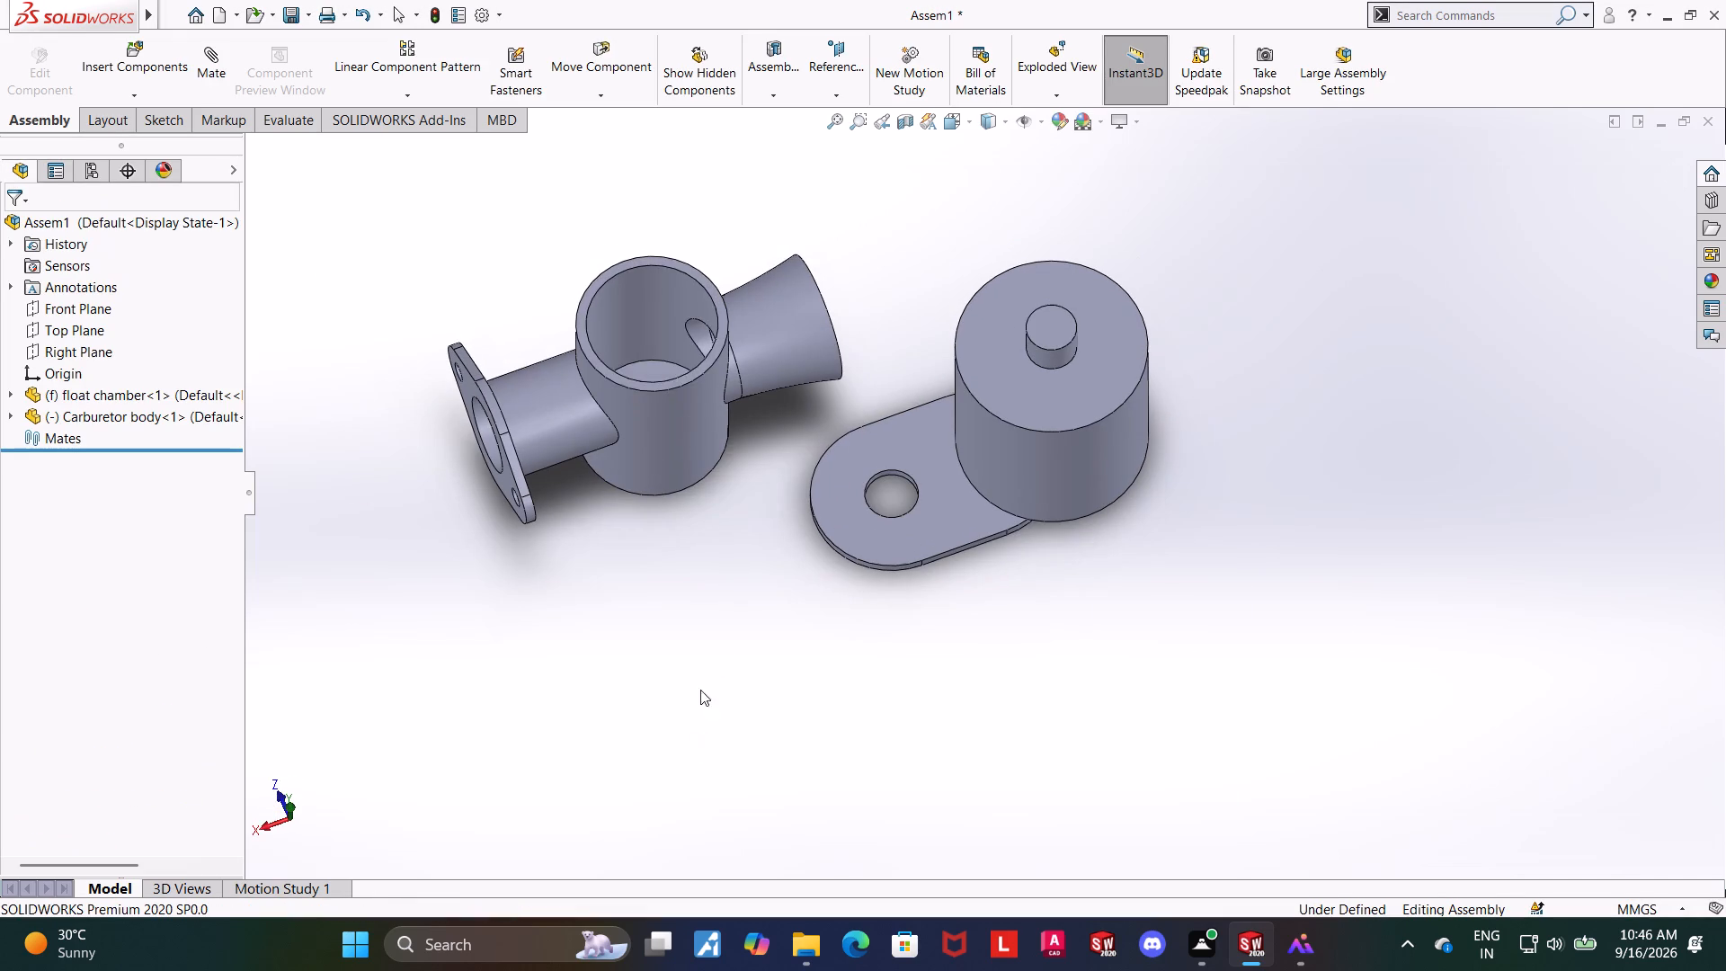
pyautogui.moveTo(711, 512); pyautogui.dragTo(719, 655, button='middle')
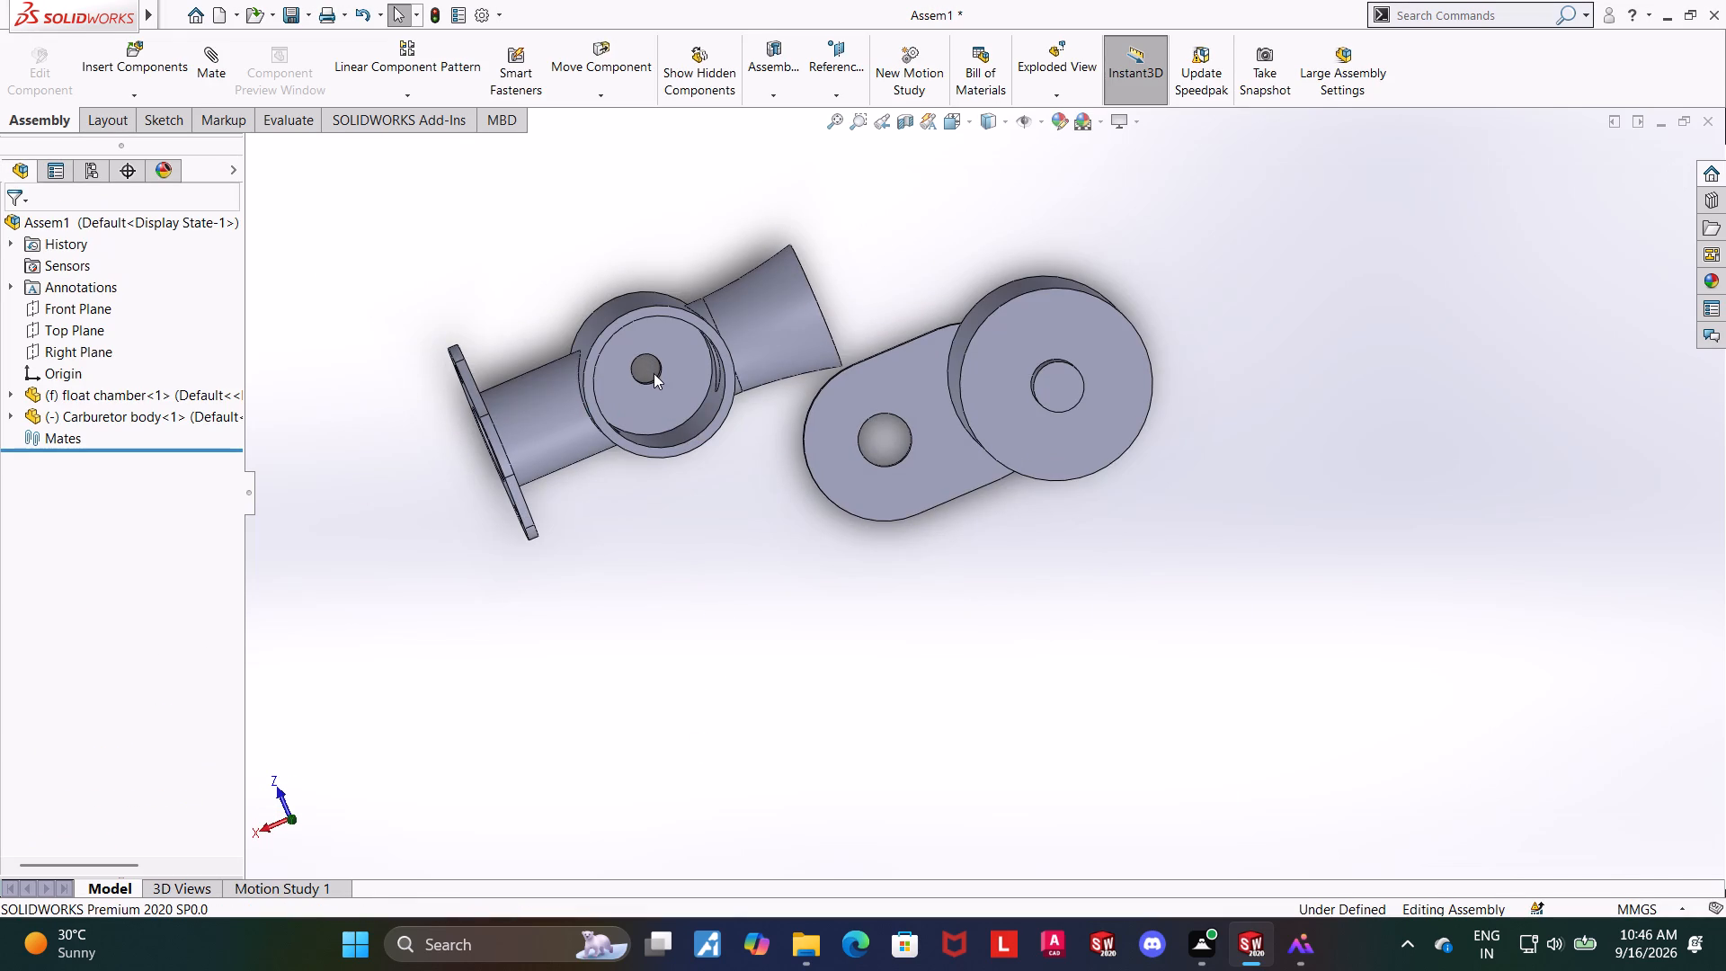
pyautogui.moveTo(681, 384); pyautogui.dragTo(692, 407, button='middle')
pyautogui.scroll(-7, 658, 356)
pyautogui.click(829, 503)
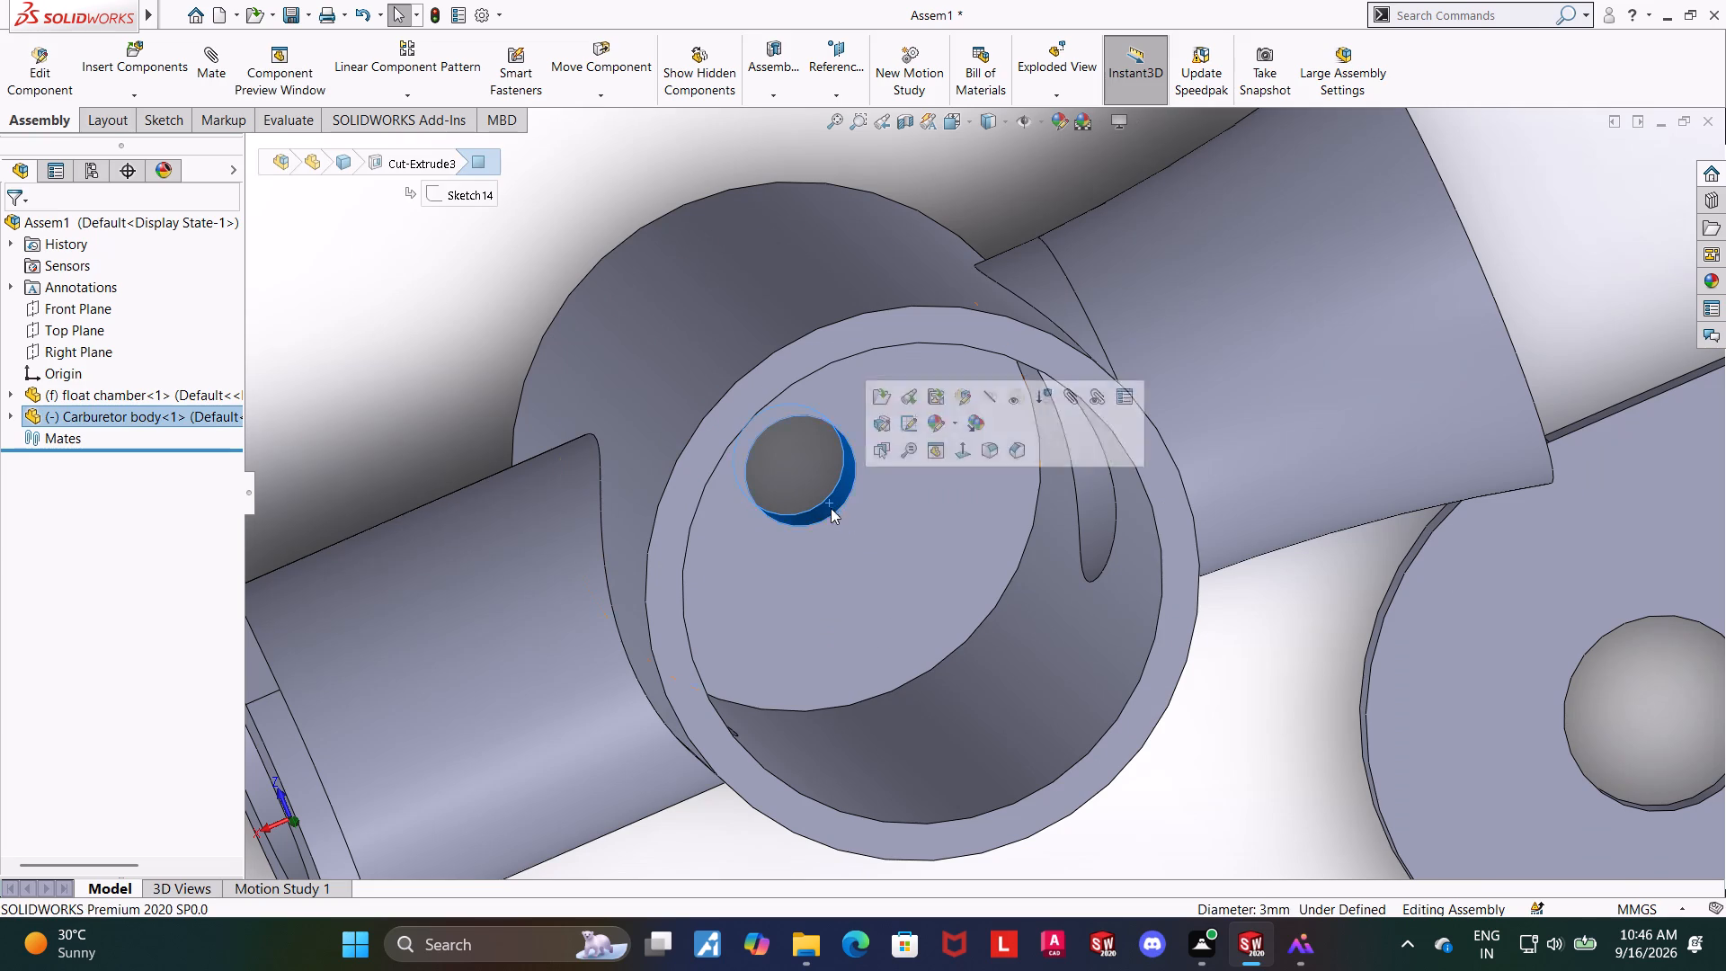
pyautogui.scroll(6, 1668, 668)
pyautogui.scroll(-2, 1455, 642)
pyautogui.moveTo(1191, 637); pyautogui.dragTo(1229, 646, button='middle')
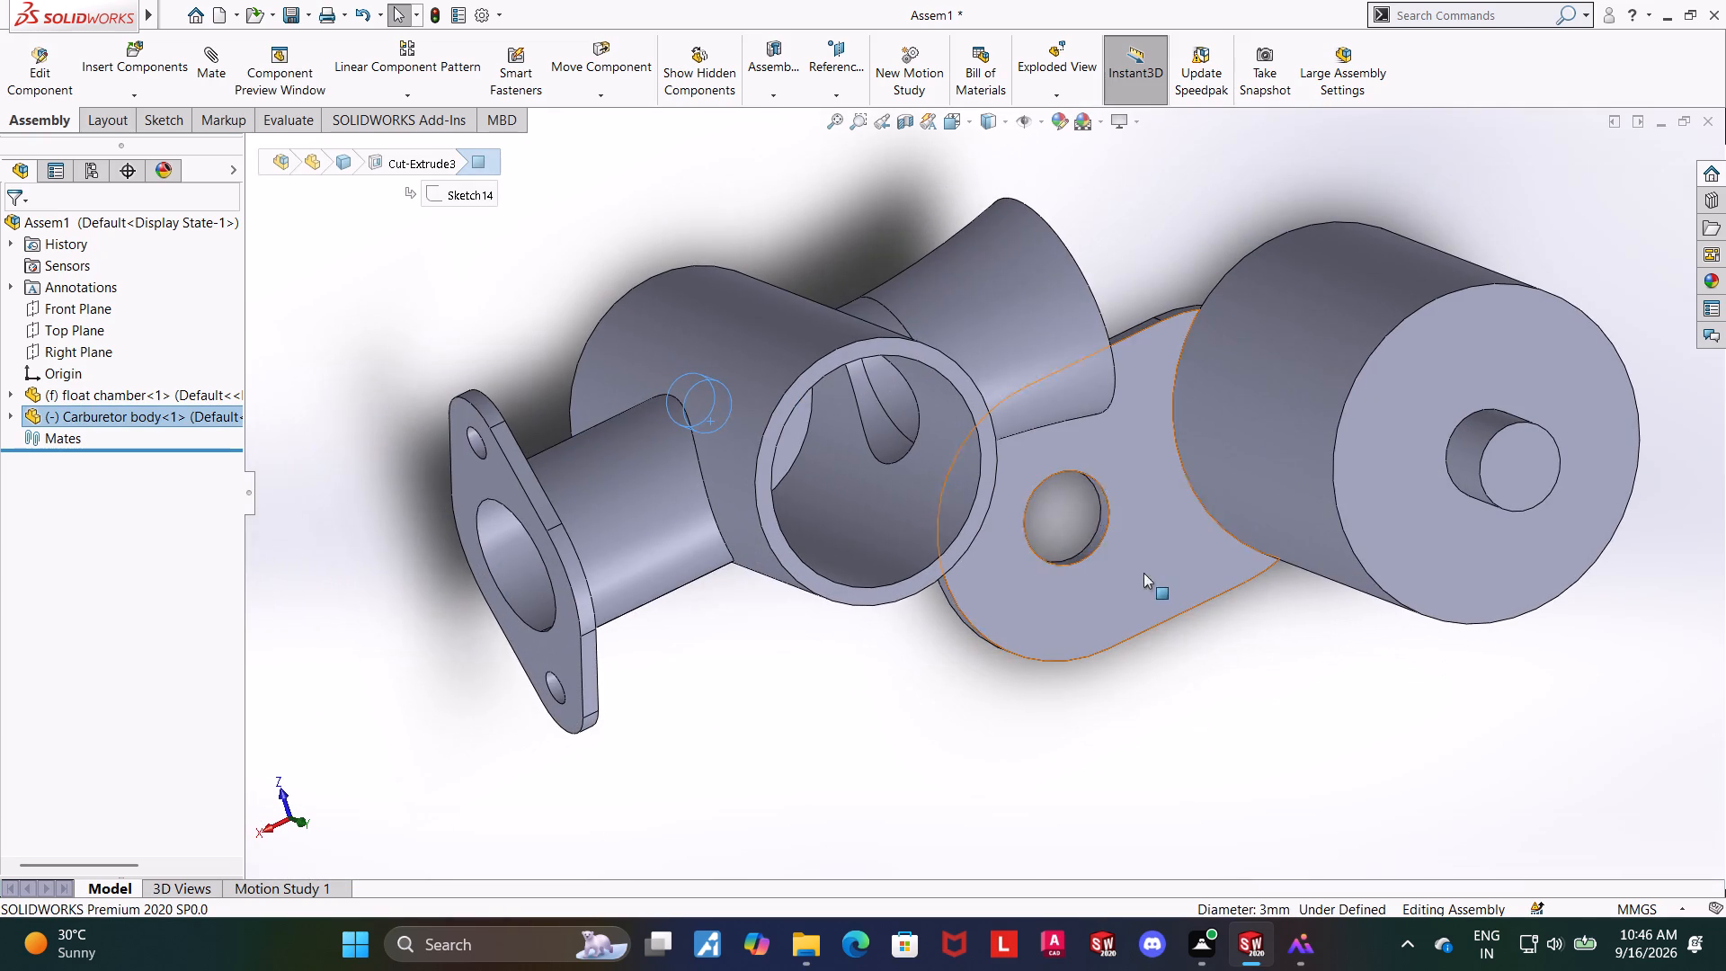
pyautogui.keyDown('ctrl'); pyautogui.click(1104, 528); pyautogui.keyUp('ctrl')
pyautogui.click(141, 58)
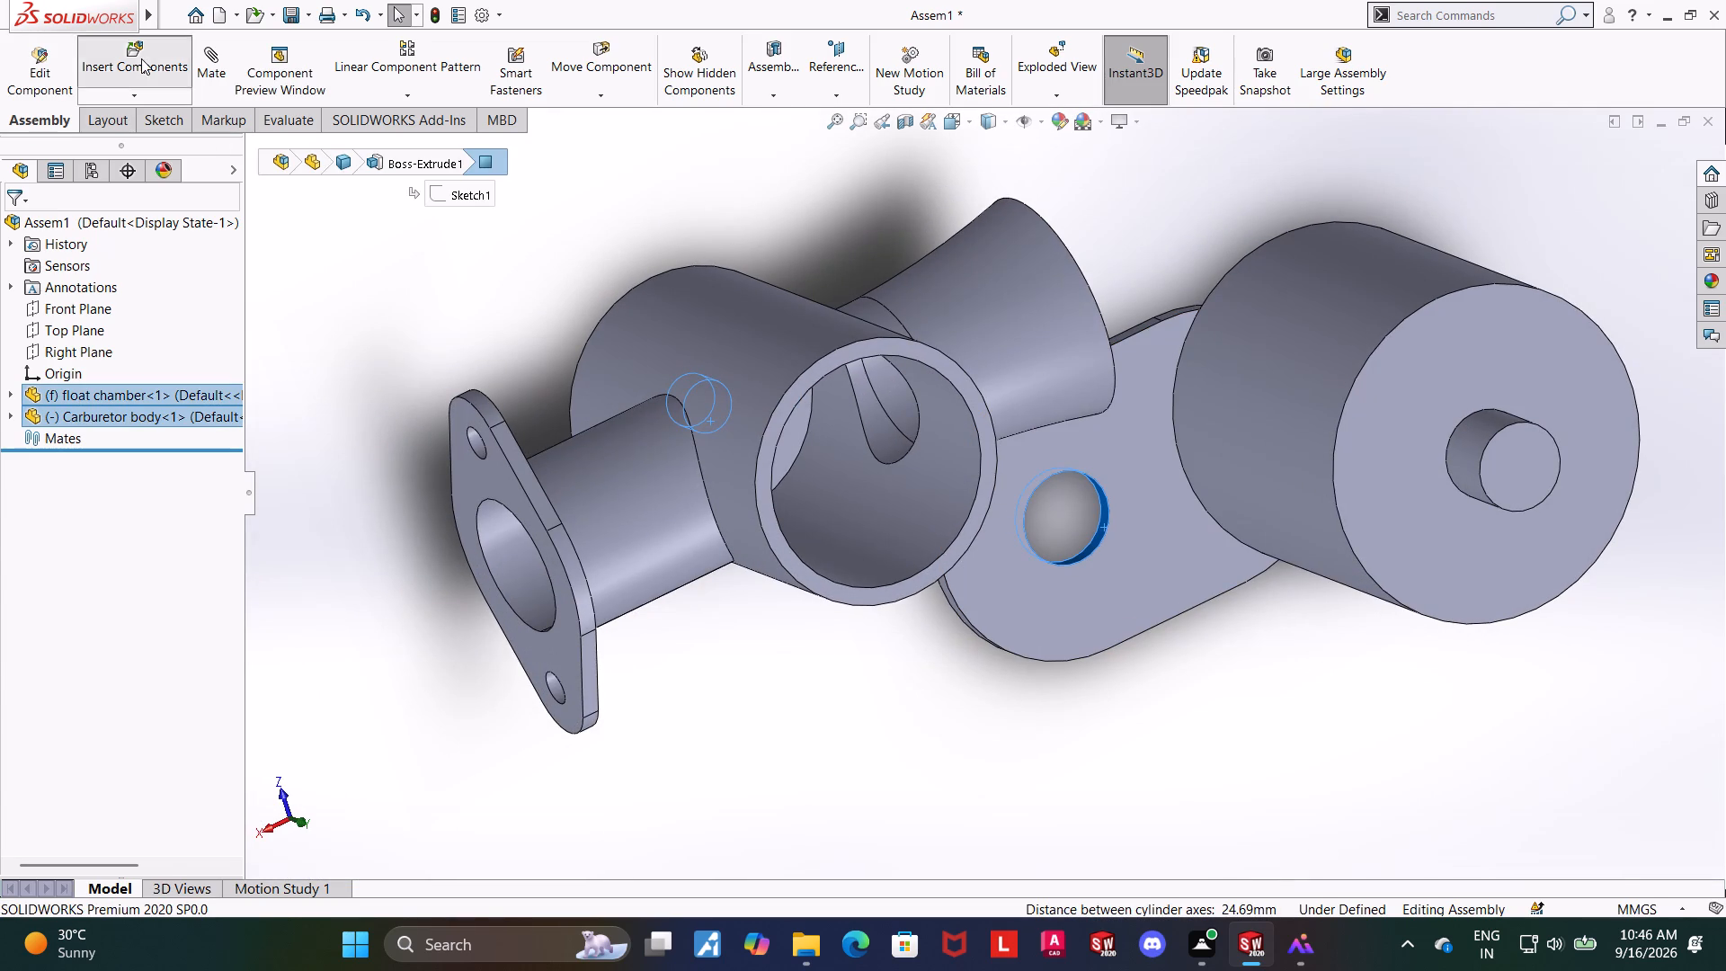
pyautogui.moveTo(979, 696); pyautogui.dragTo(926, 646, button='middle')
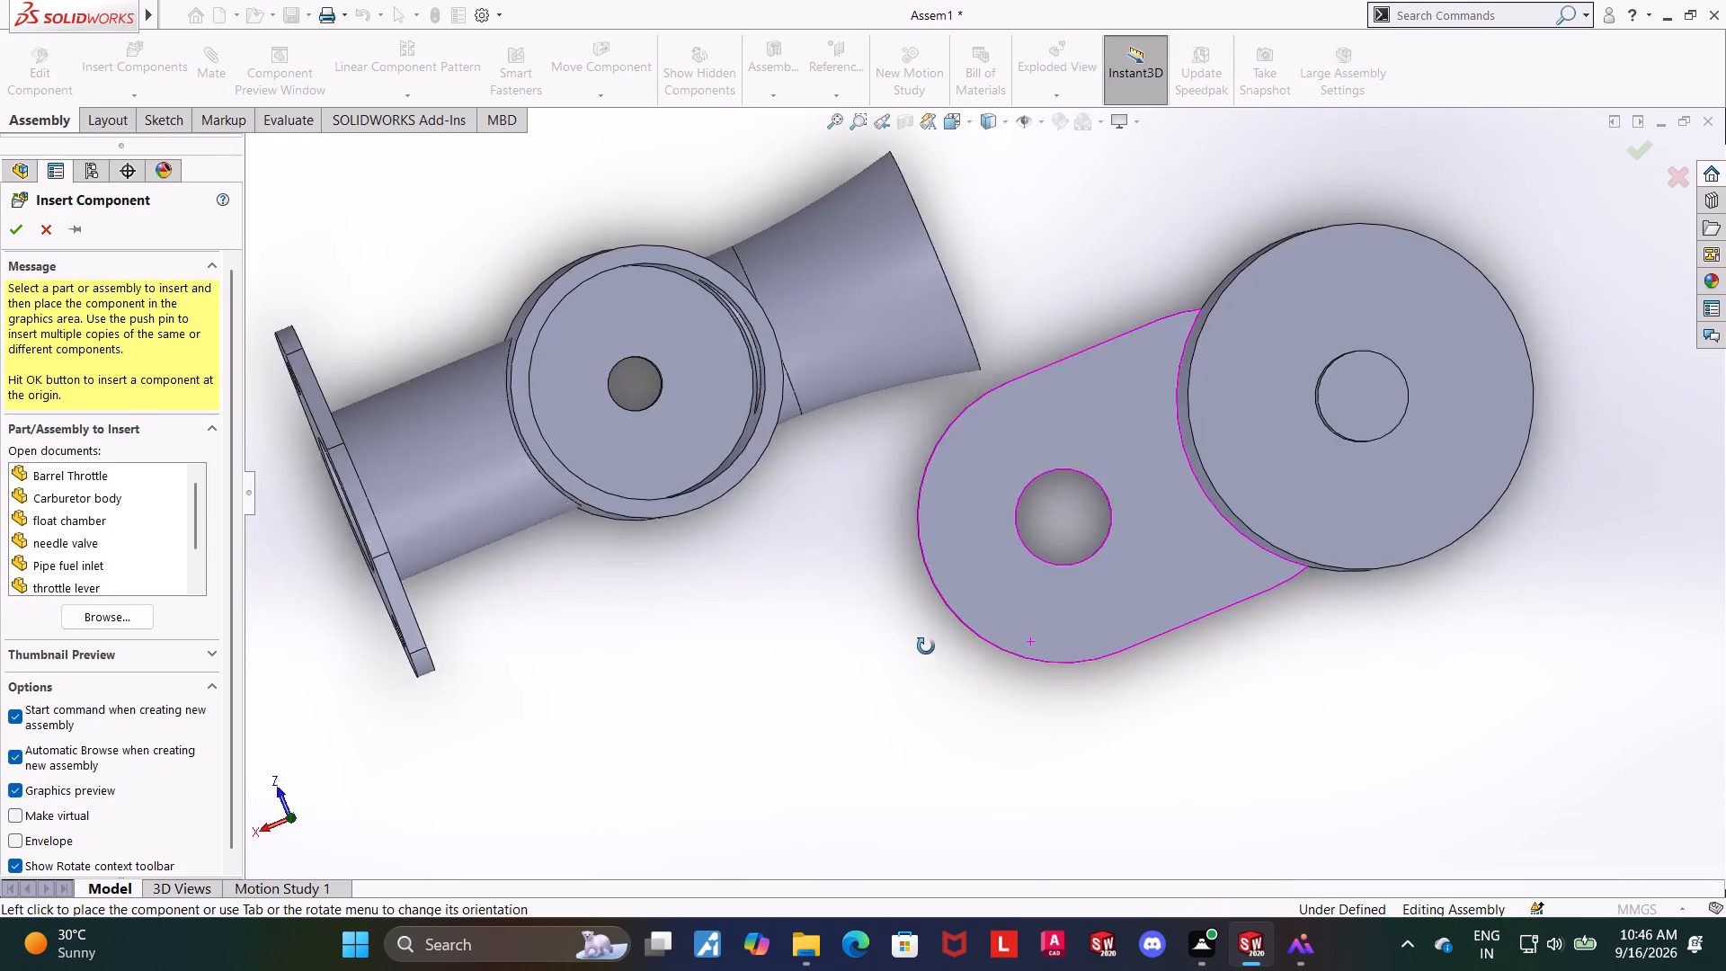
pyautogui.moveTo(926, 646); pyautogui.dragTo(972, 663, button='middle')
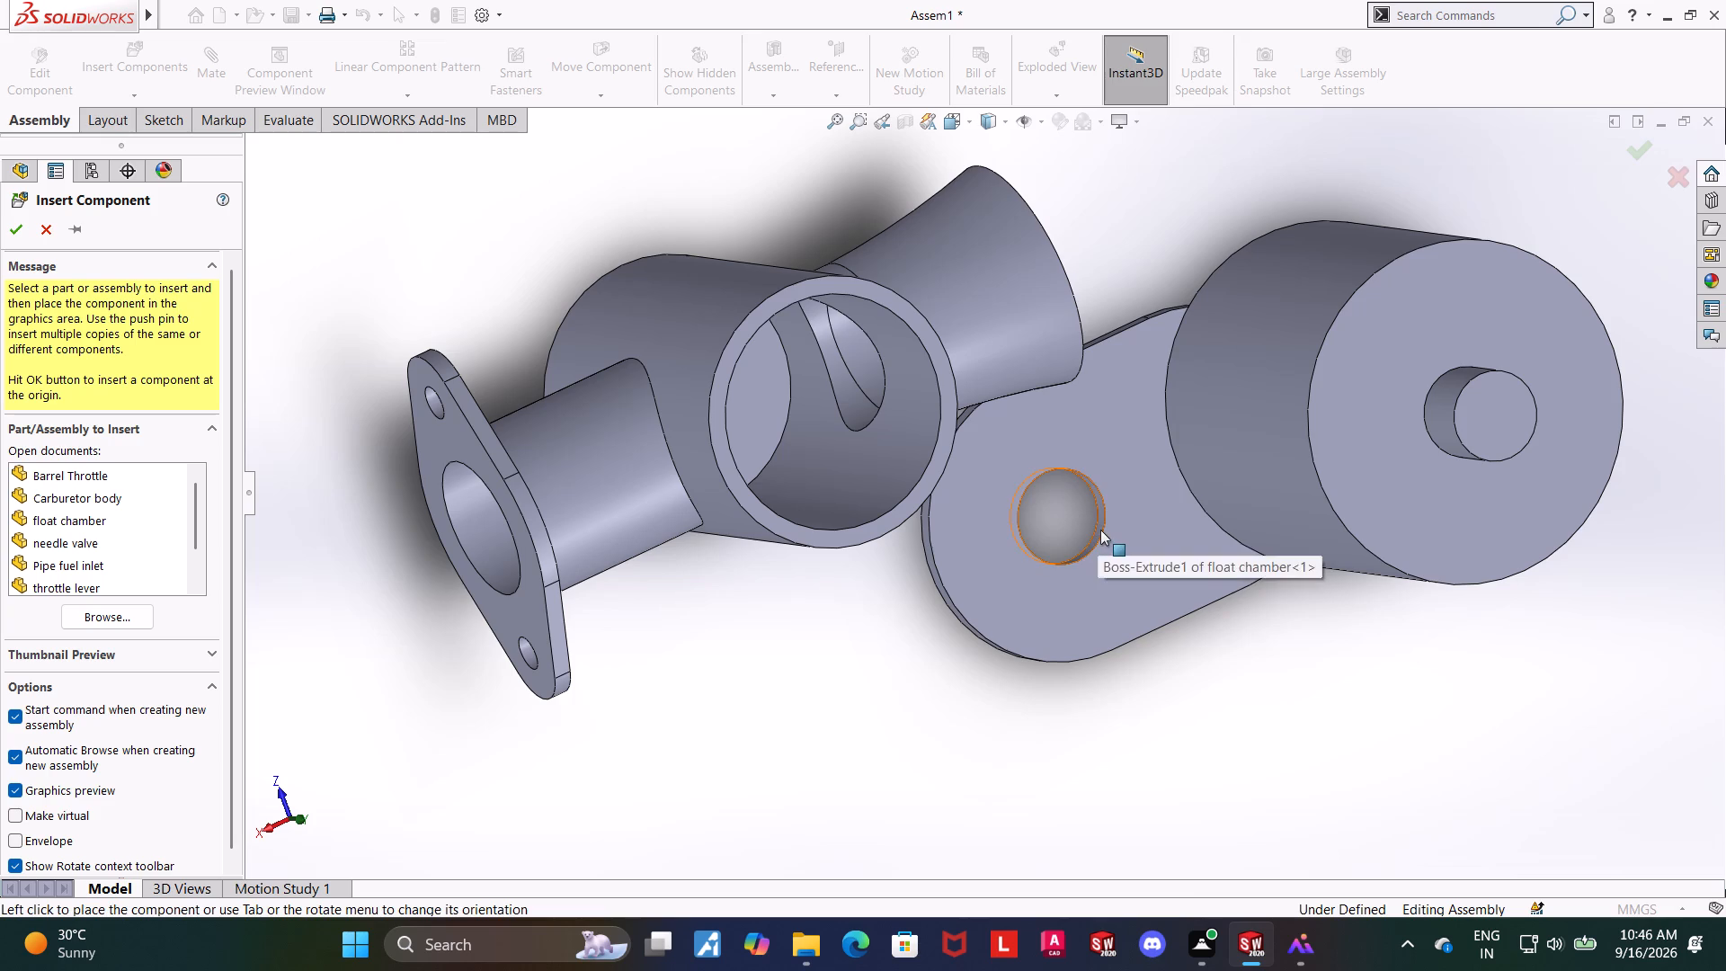
# Add a Concentric mate between the float chamber plate's hole and the small hole in the carburetor body's floor.
pyautogui.click(1100, 530)
pyautogui.moveTo(1008, 729); pyautogui.dragTo(965, 705, button='middle')
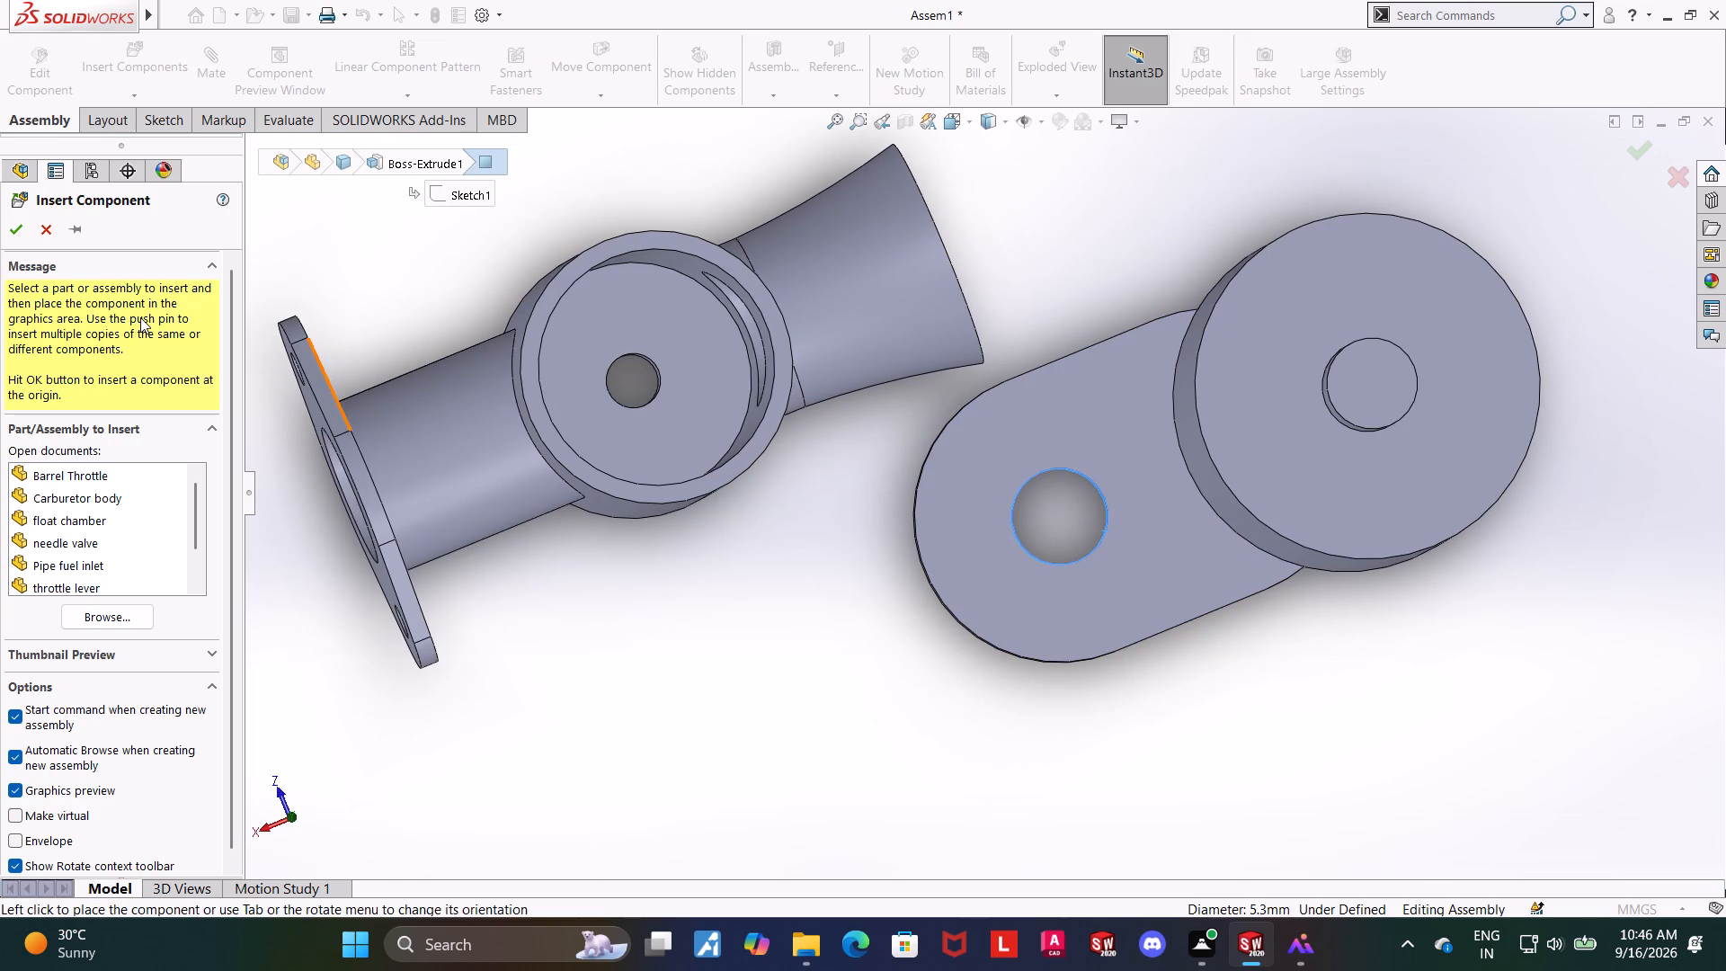
pyautogui.click(48, 227)
pyautogui.moveTo(625, 610); pyautogui.dragTo(669, 683, button='middle')
pyautogui.moveTo(805, 601); pyautogui.dragTo(798, 601, button='middle')
pyautogui.scroll(1, 805, 602)
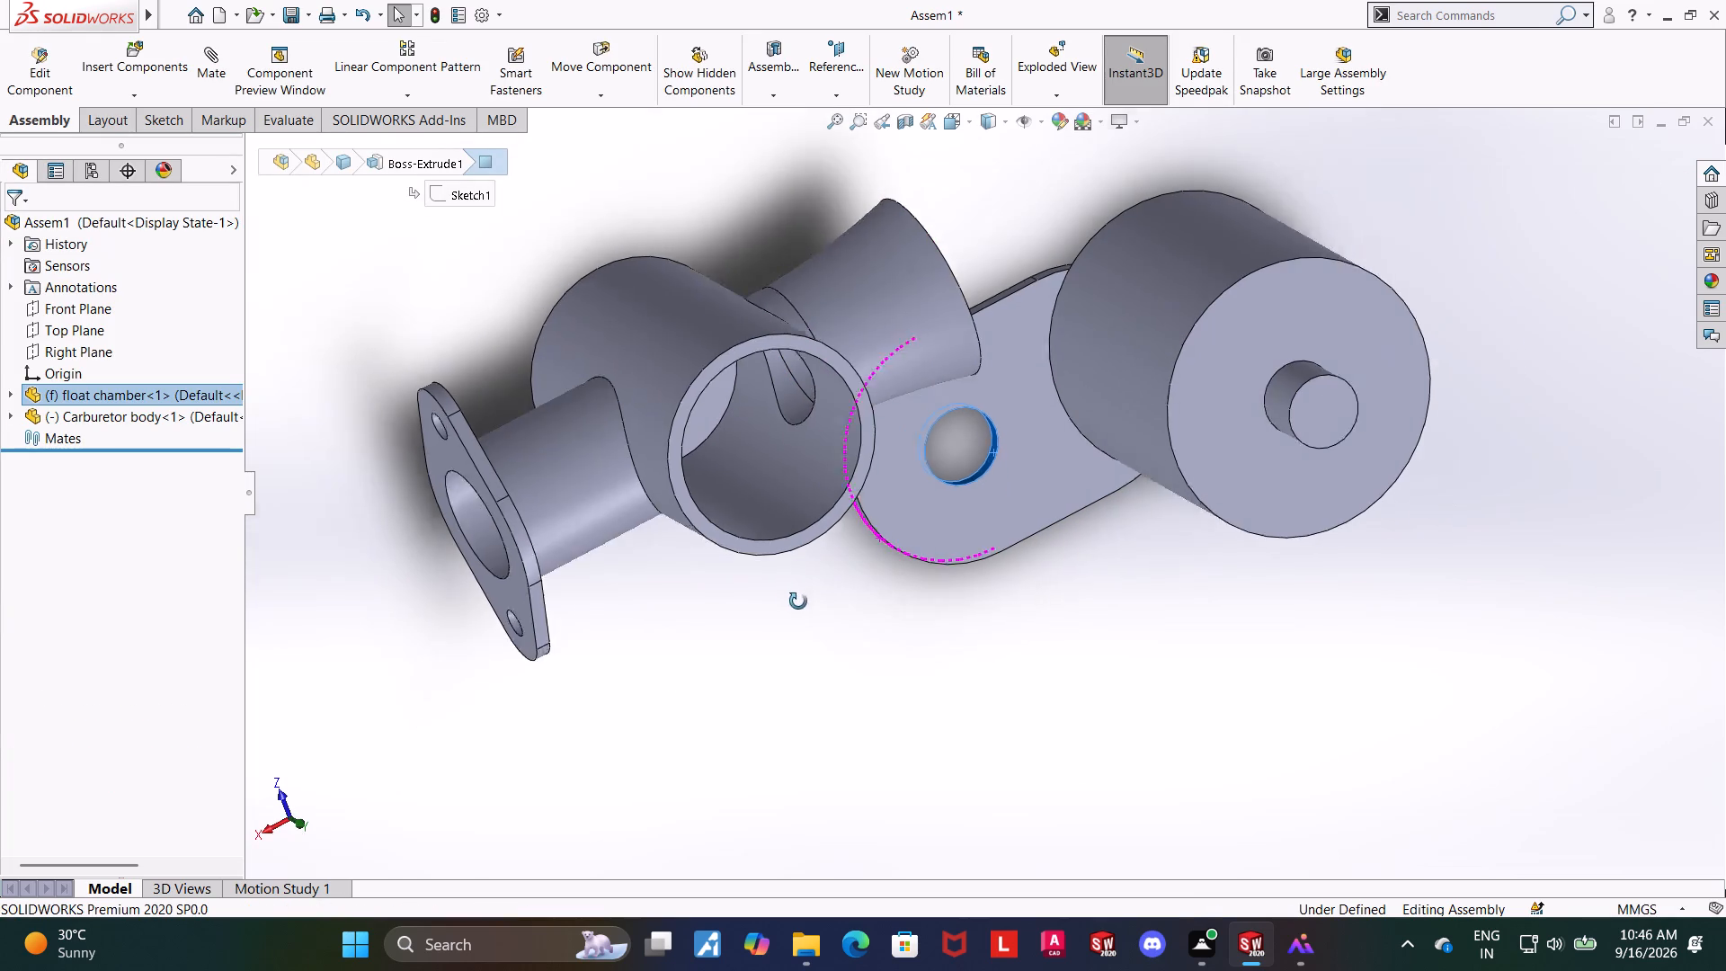
pyautogui.moveTo(798, 601); pyautogui.dragTo(777, 591, button='middle')
pyautogui.scroll(-5, 644, 367)
pyautogui.keyDown('ctrl'); pyautogui.click(716, 450); pyautogui.keyUp('ctrl')
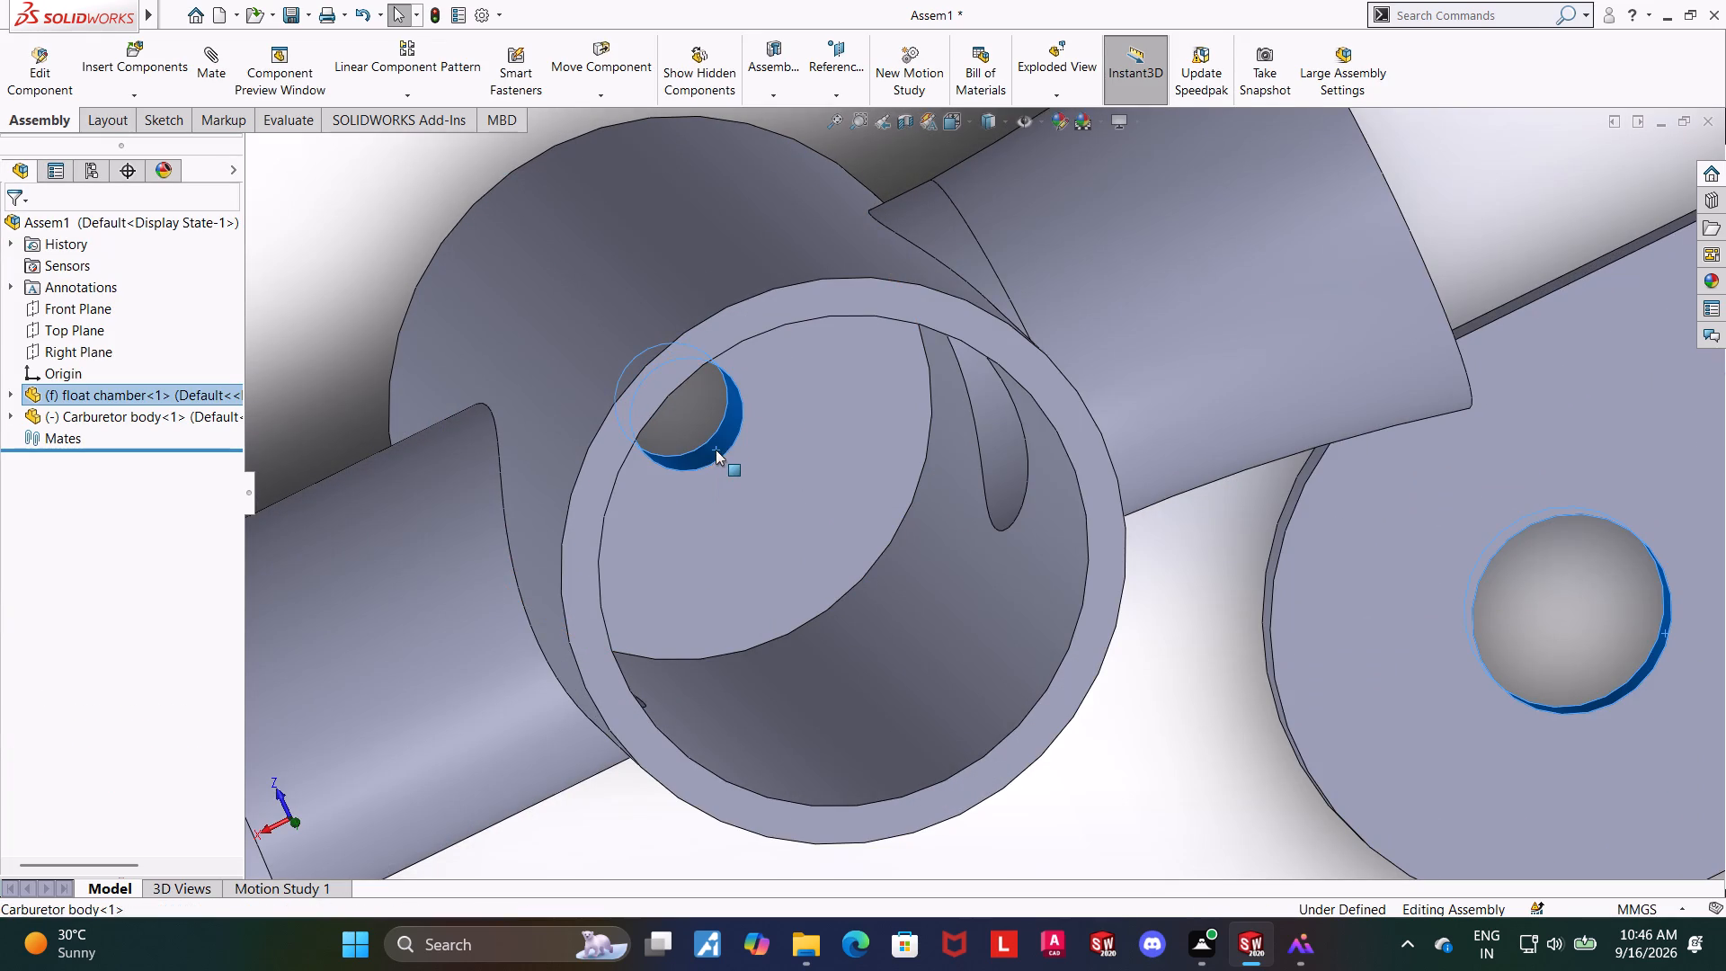
pyautogui.click(216, 59)
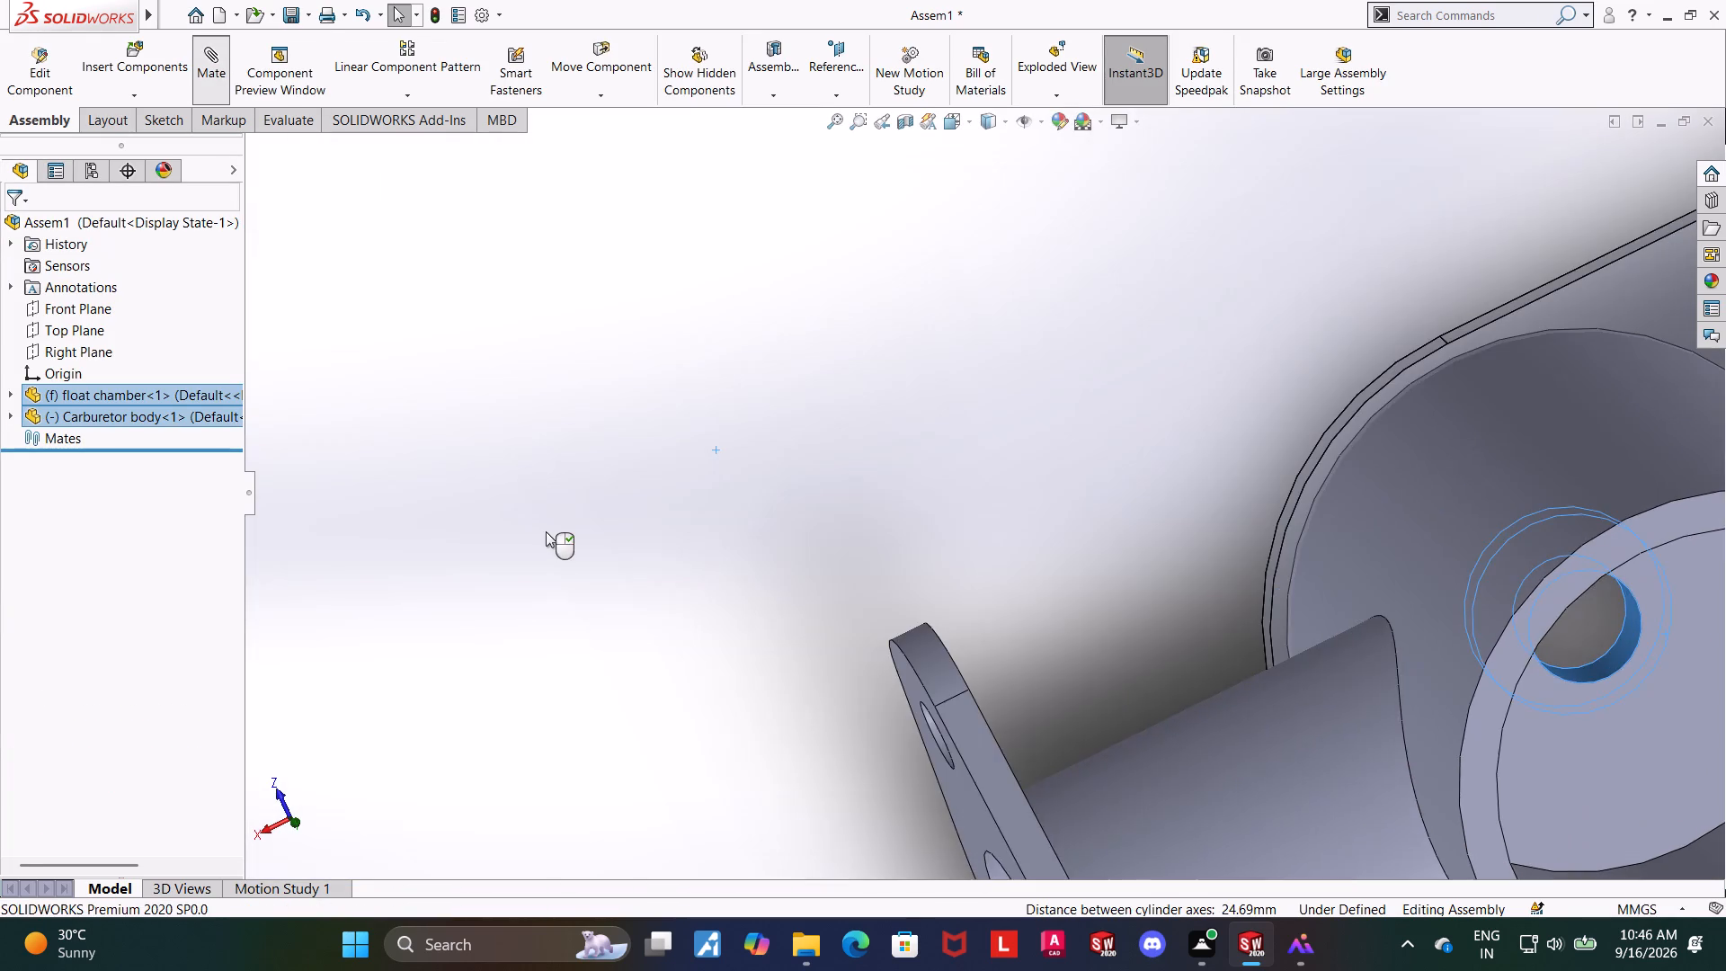
pyautogui.moveTo(545, 531); pyautogui.dragTo(488, 378, button='middle')
pyautogui.click(20, 226)
# Turn the carburetor body about its mated axis to swing the flange around, and raise it clear above the float chamber's plate.
pyautogui.moveTo(661, 548); pyautogui.dragTo(653, 540, button='middle')
pyautogui.scroll(1, 658, 548)
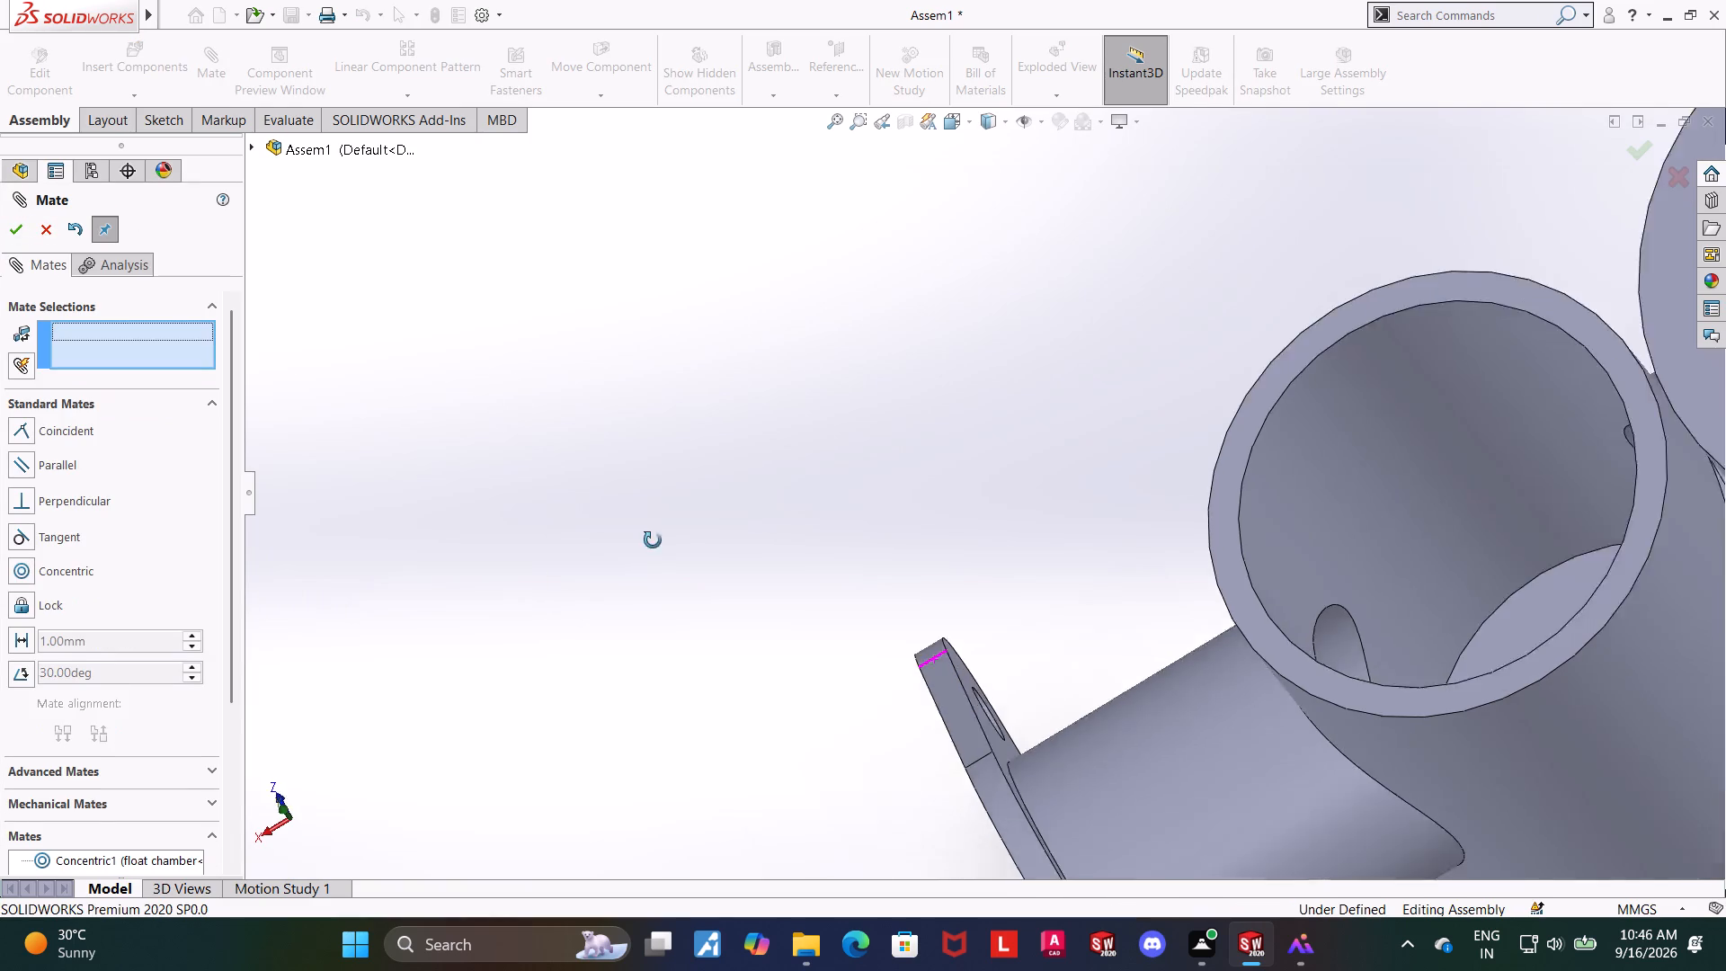
pyautogui.moveTo(653, 540); pyautogui.dragTo(640, 366, button='middle')
pyautogui.scroll(8, 734, 405)
pyautogui.moveTo(785, 519); pyautogui.dragTo(850, 598, button='middle')
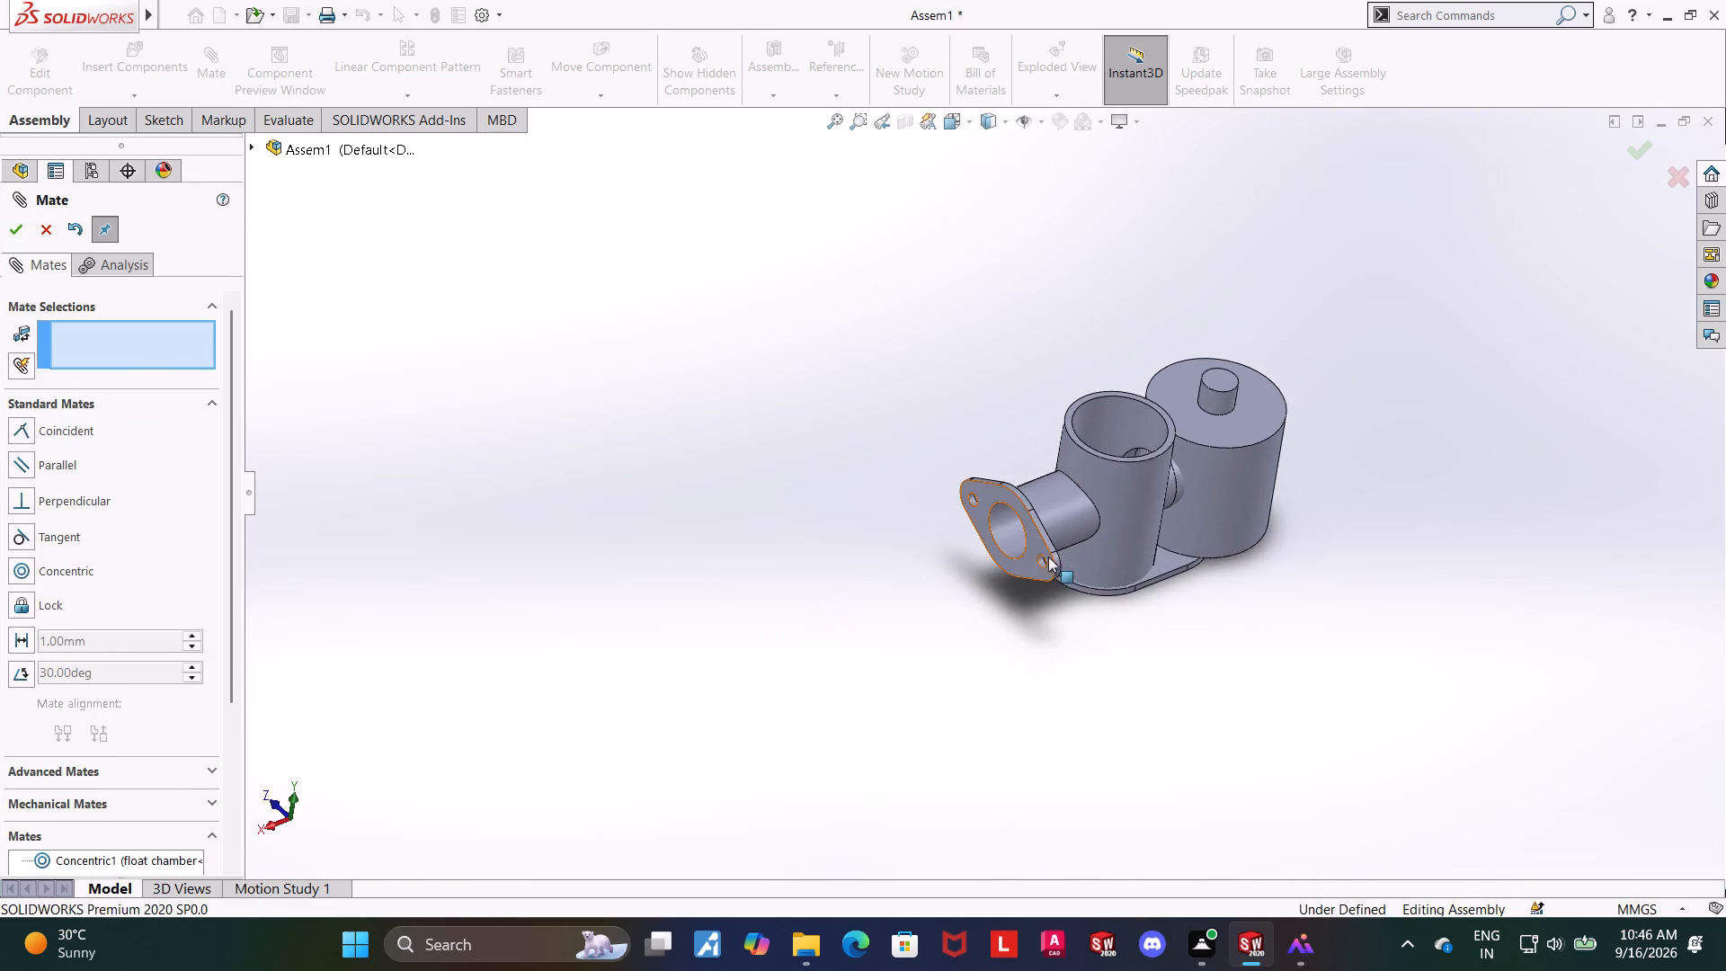
pyautogui.moveTo(1032, 550); pyautogui.dragTo(1197, 565)
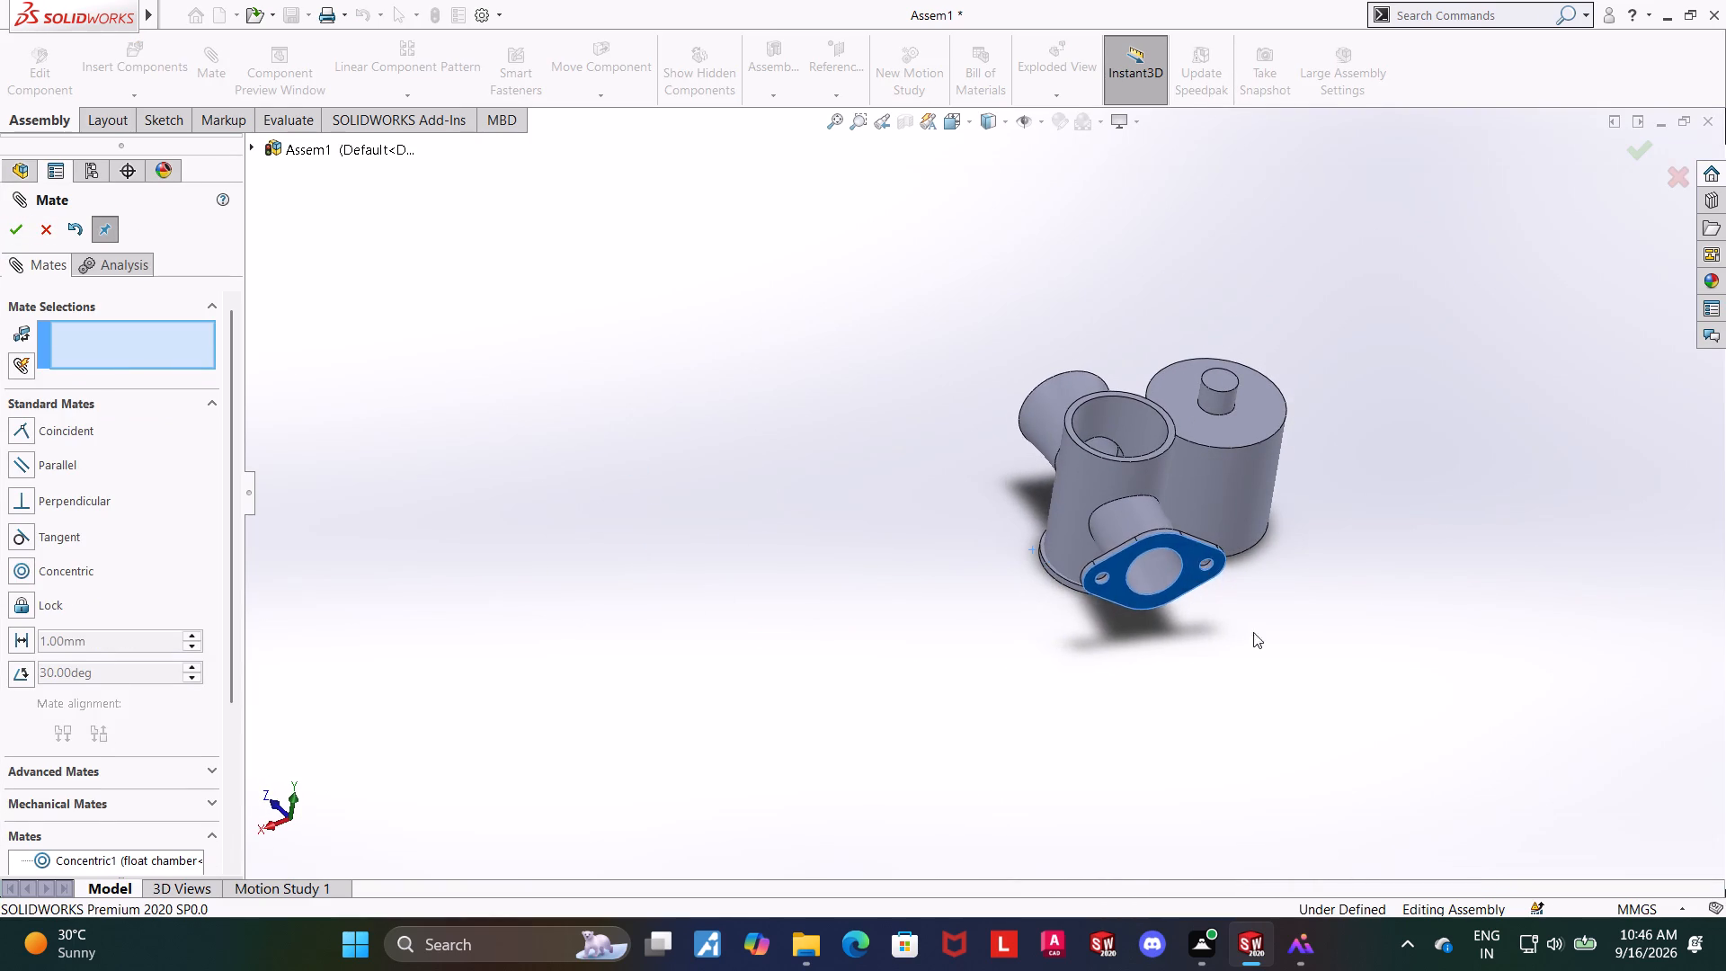
pyautogui.moveTo(1248, 654); pyautogui.dragTo(1221, 440, button='middle')
pyautogui.moveTo(1159, 476); pyautogui.dragTo(1161, 344)
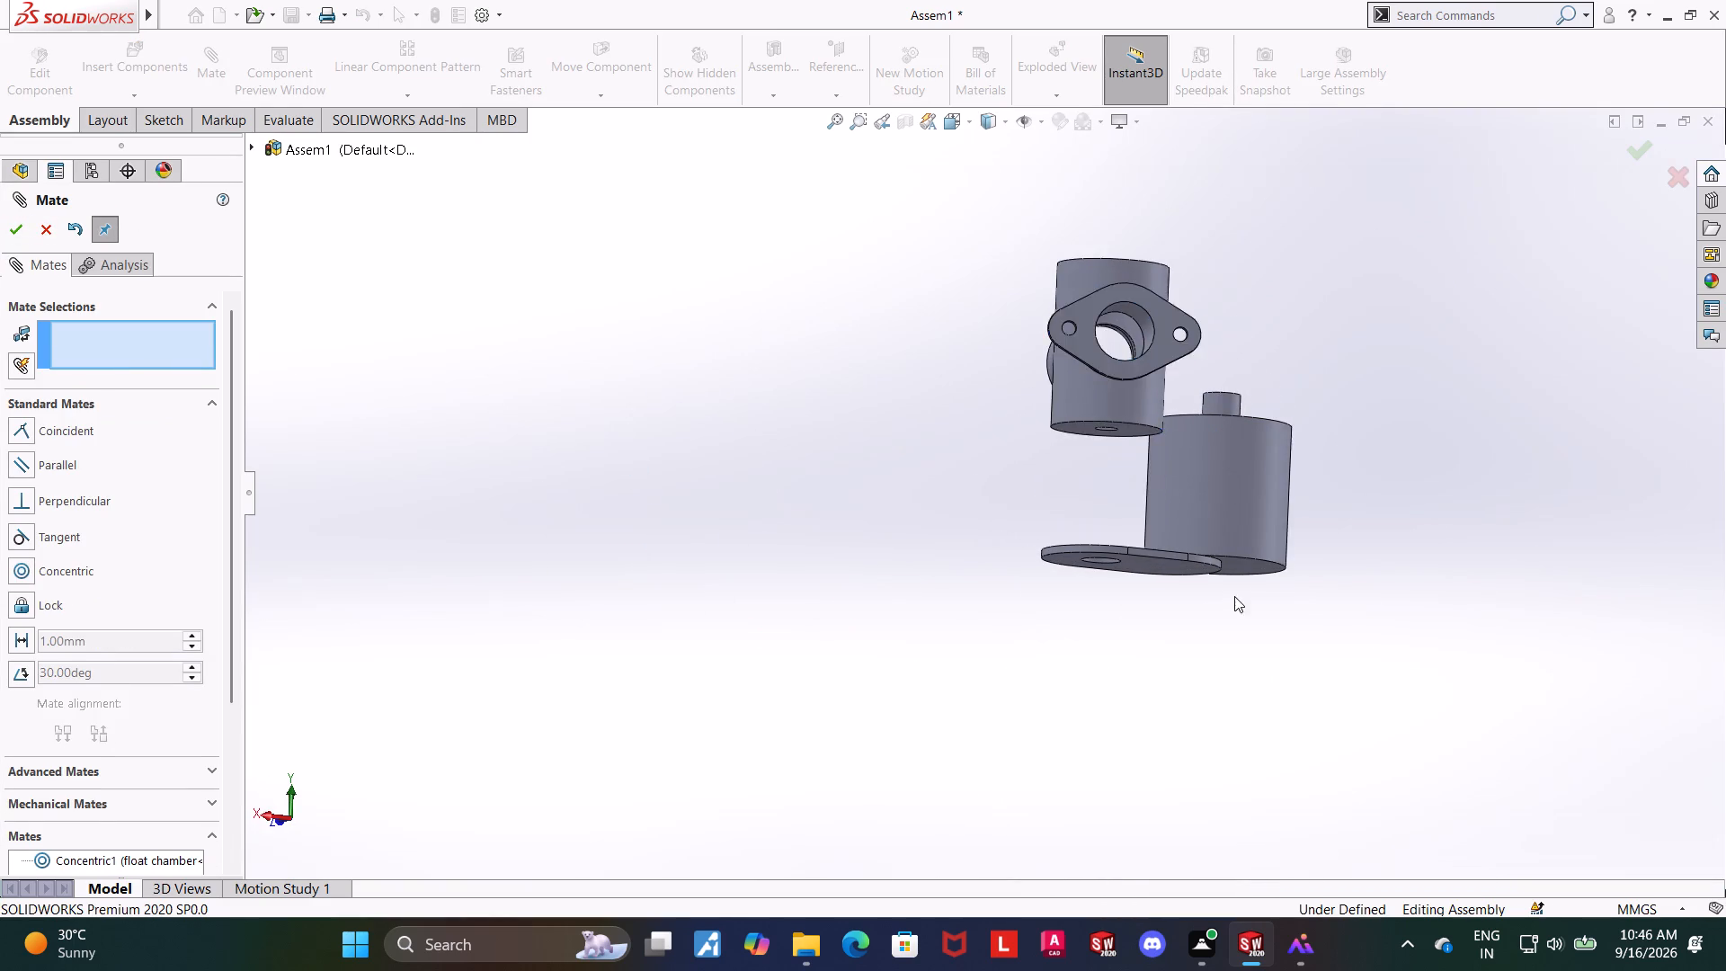
# Add a Coincident mate between the carburetor body's bottom face and the top face of the float chamber's plate.
pyautogui.moveTo(1210, 614); pyautogui.dragTo(1197, 534, button='middle')
pyautogui.scroll(-5, 1247, 476)
pyautogui.moveTo(1426, 508); pyautogui.dragTo(1425, 465, button='middle')
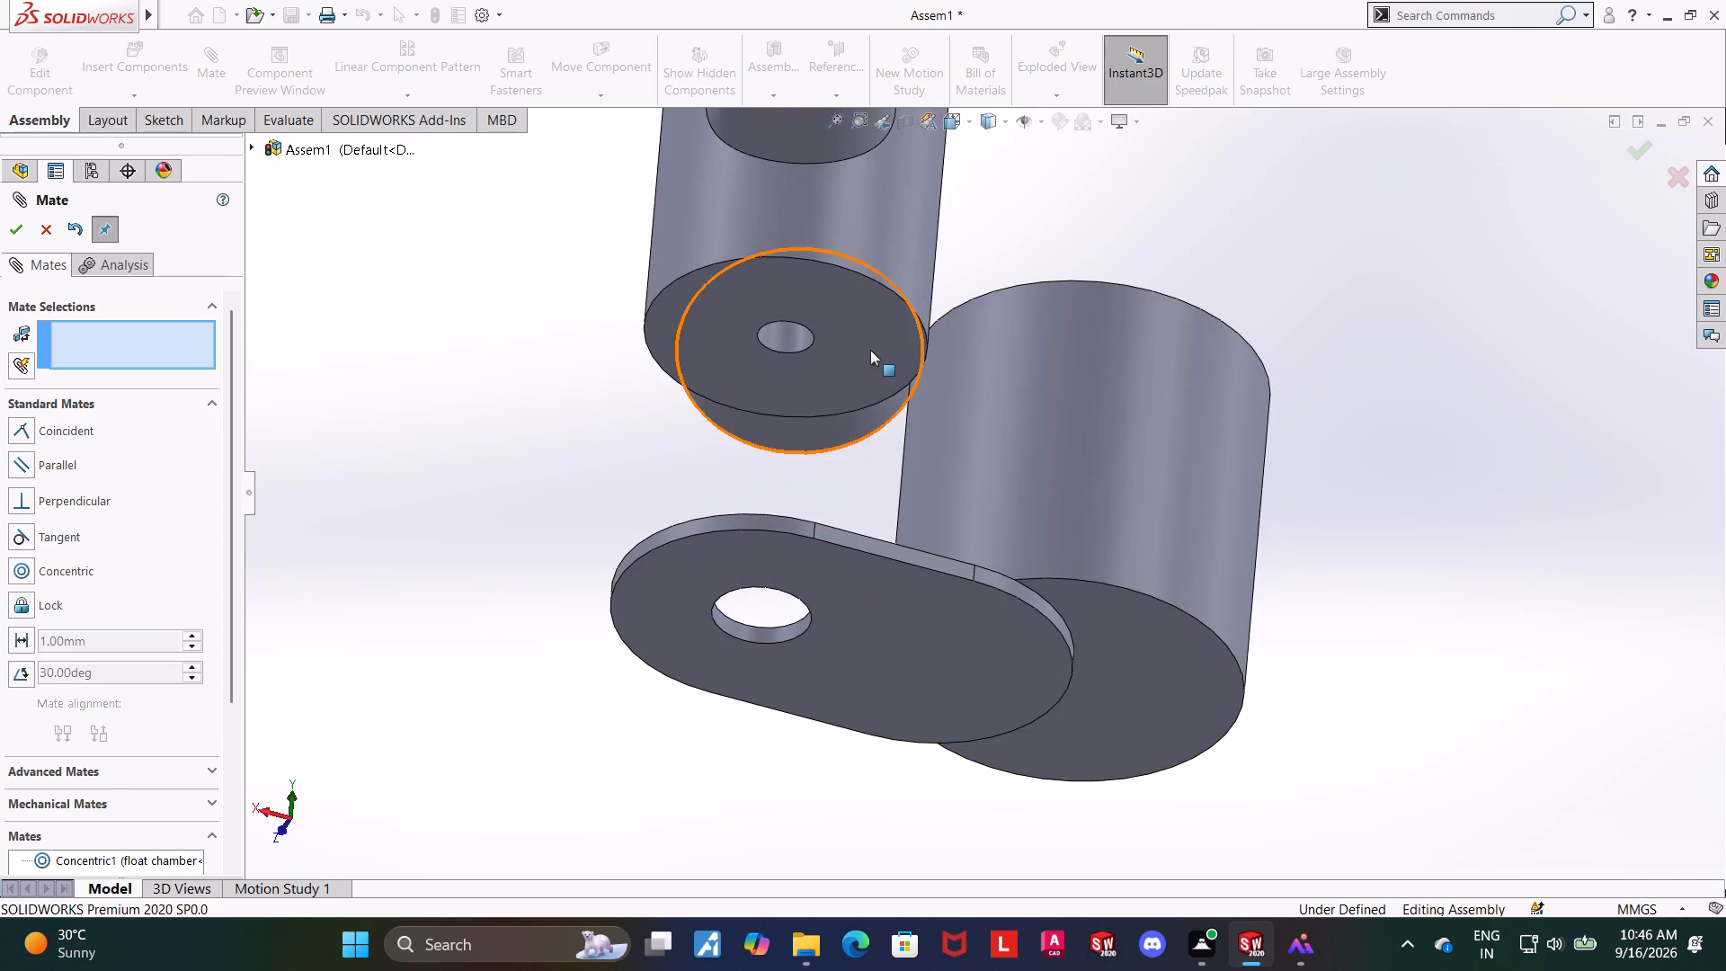
pyautogui.click(869, 350)
pyautogui.moveTo(1517, 574); pyautogui.dragTo(1499, 782, button='middle')
pyautogui.keyDown('ctrl'); pyautogui.click(826, 635); pyautogui.keyUp('ctrl')
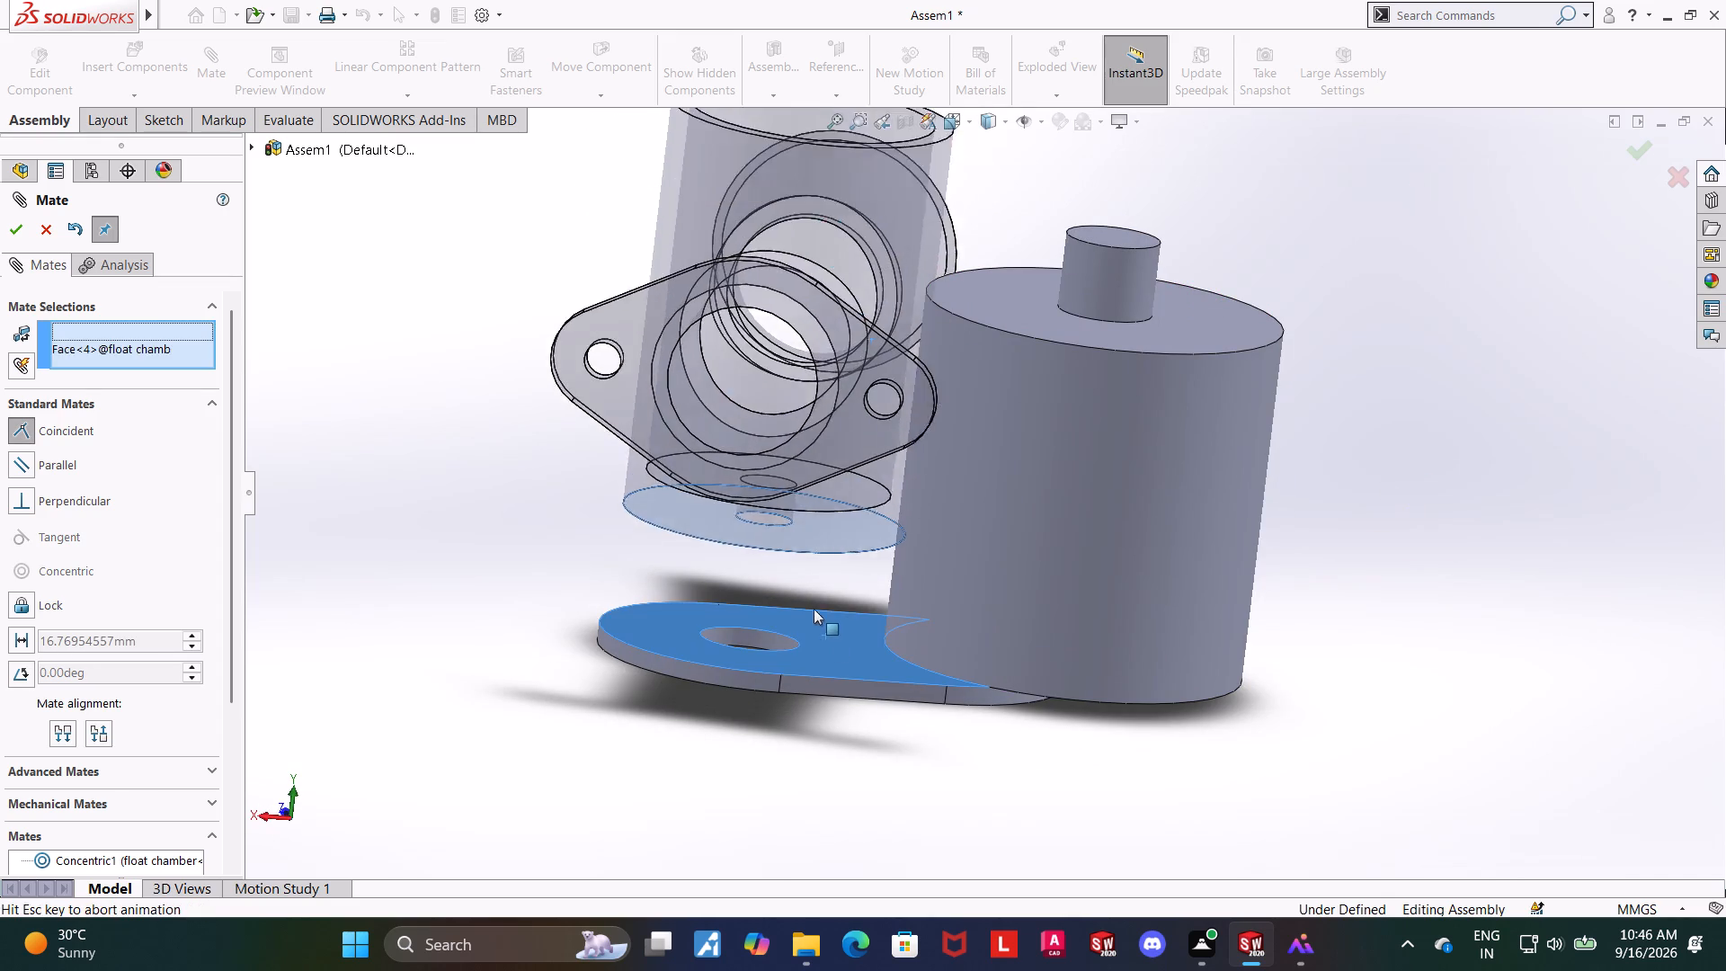
pyautogui.click(14, 228)
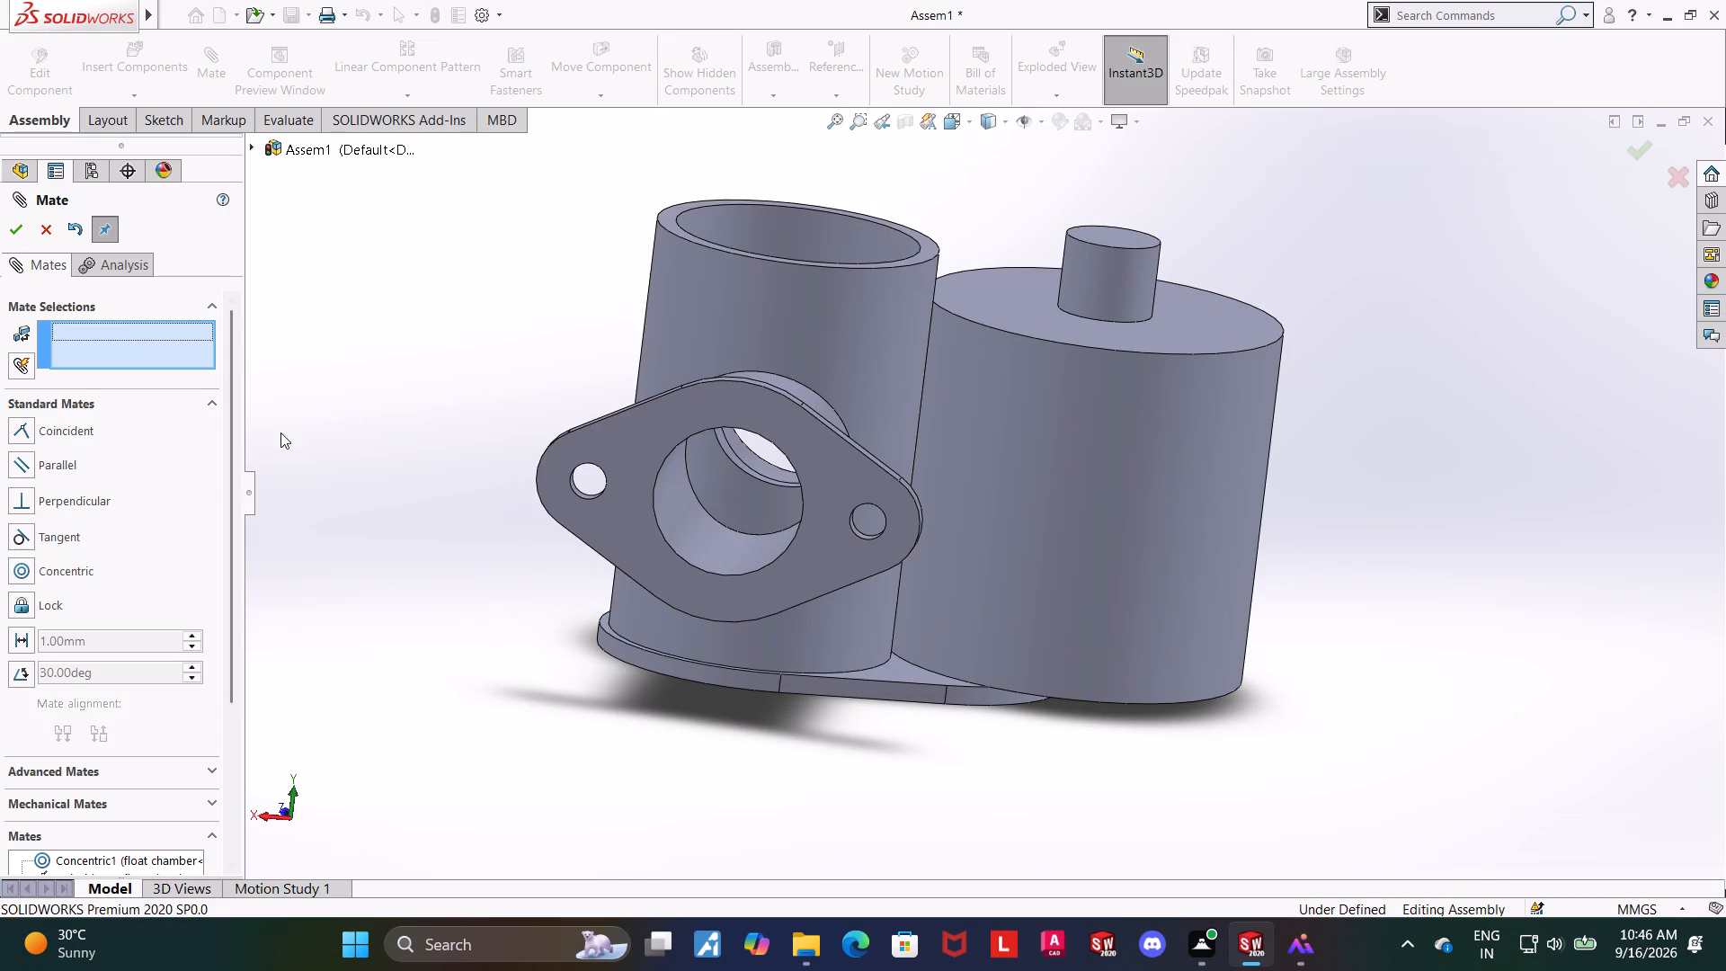
# Turn the carburetor body about its mated axis so its flange faces forward, and finish mating it.
pyautogui.middleClick(386, 511)
pyautogui.moveTo(601, 508); pyautogui.dragTo(649, 529)
pyautogui.click(649, 675)
pyautogui.moveTo(257, 544); pyautogui.dragTo(245, 609, button='middle')
pyautogui.scroll(5, 449, 636)
pyautogui.moveTo(1181, 587); pyautogui.dragTo(1136, 628, button='middle')
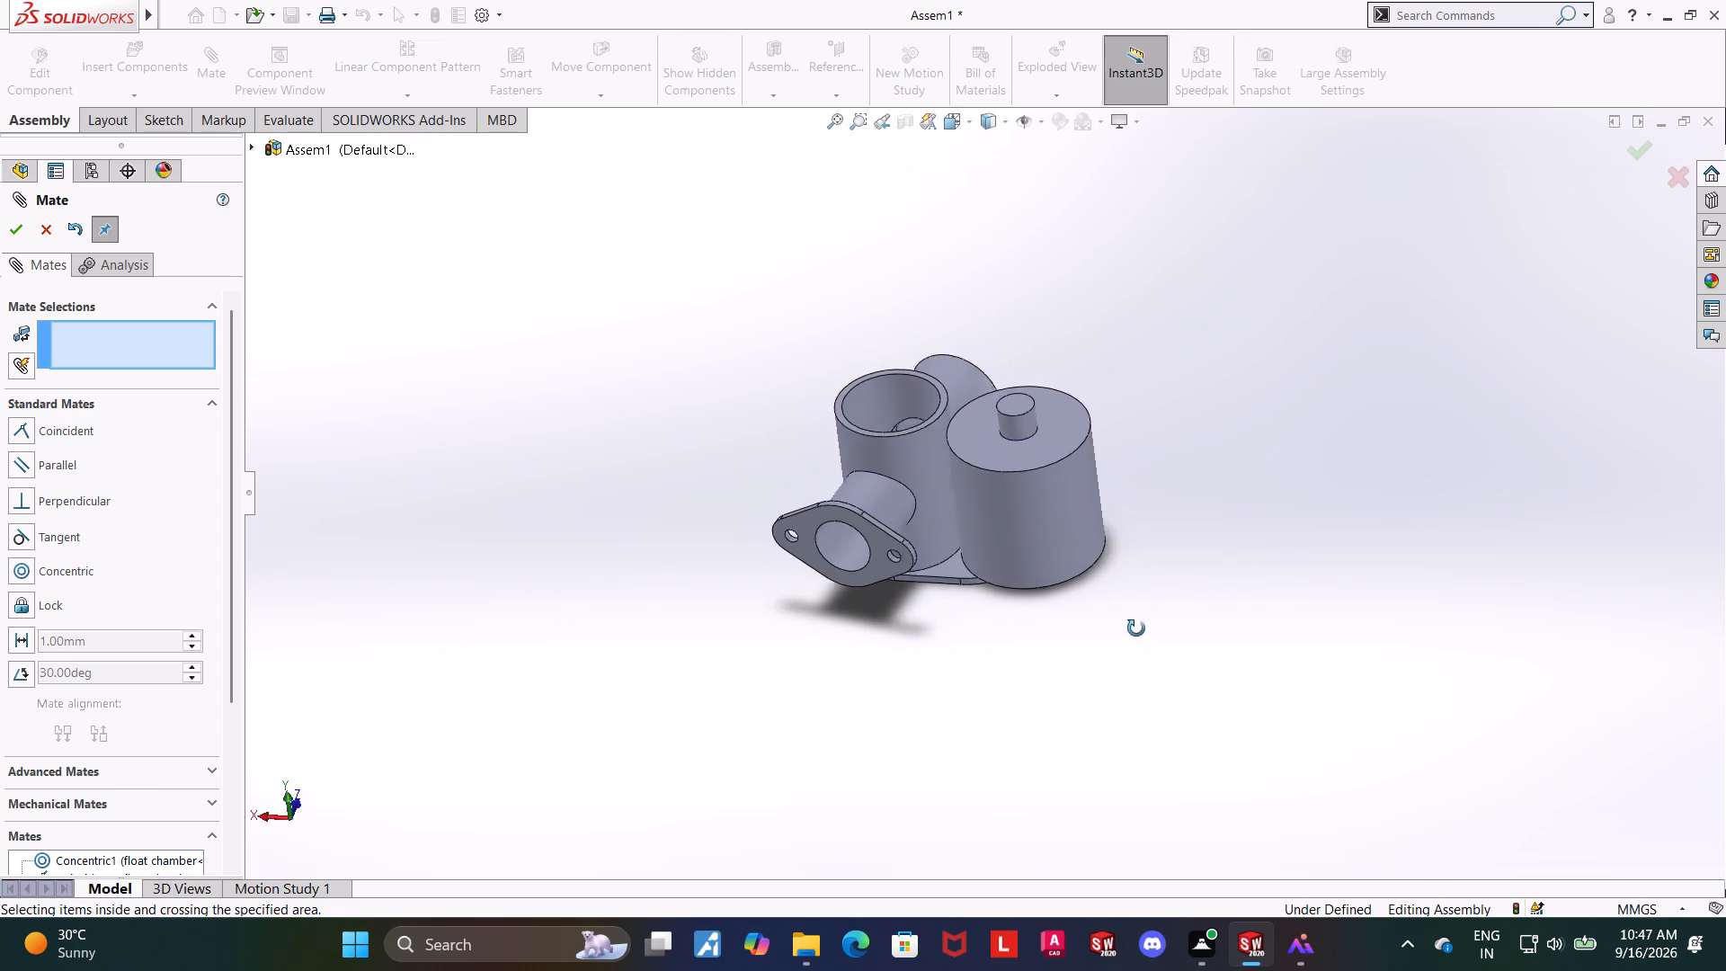
pyautogui.moveTo(1136, 628); pyautogui.dragTo(1184, 639, button='middle')
pyautogui.moveTo(918, 559); pyautogui.dragTo(936, 552)
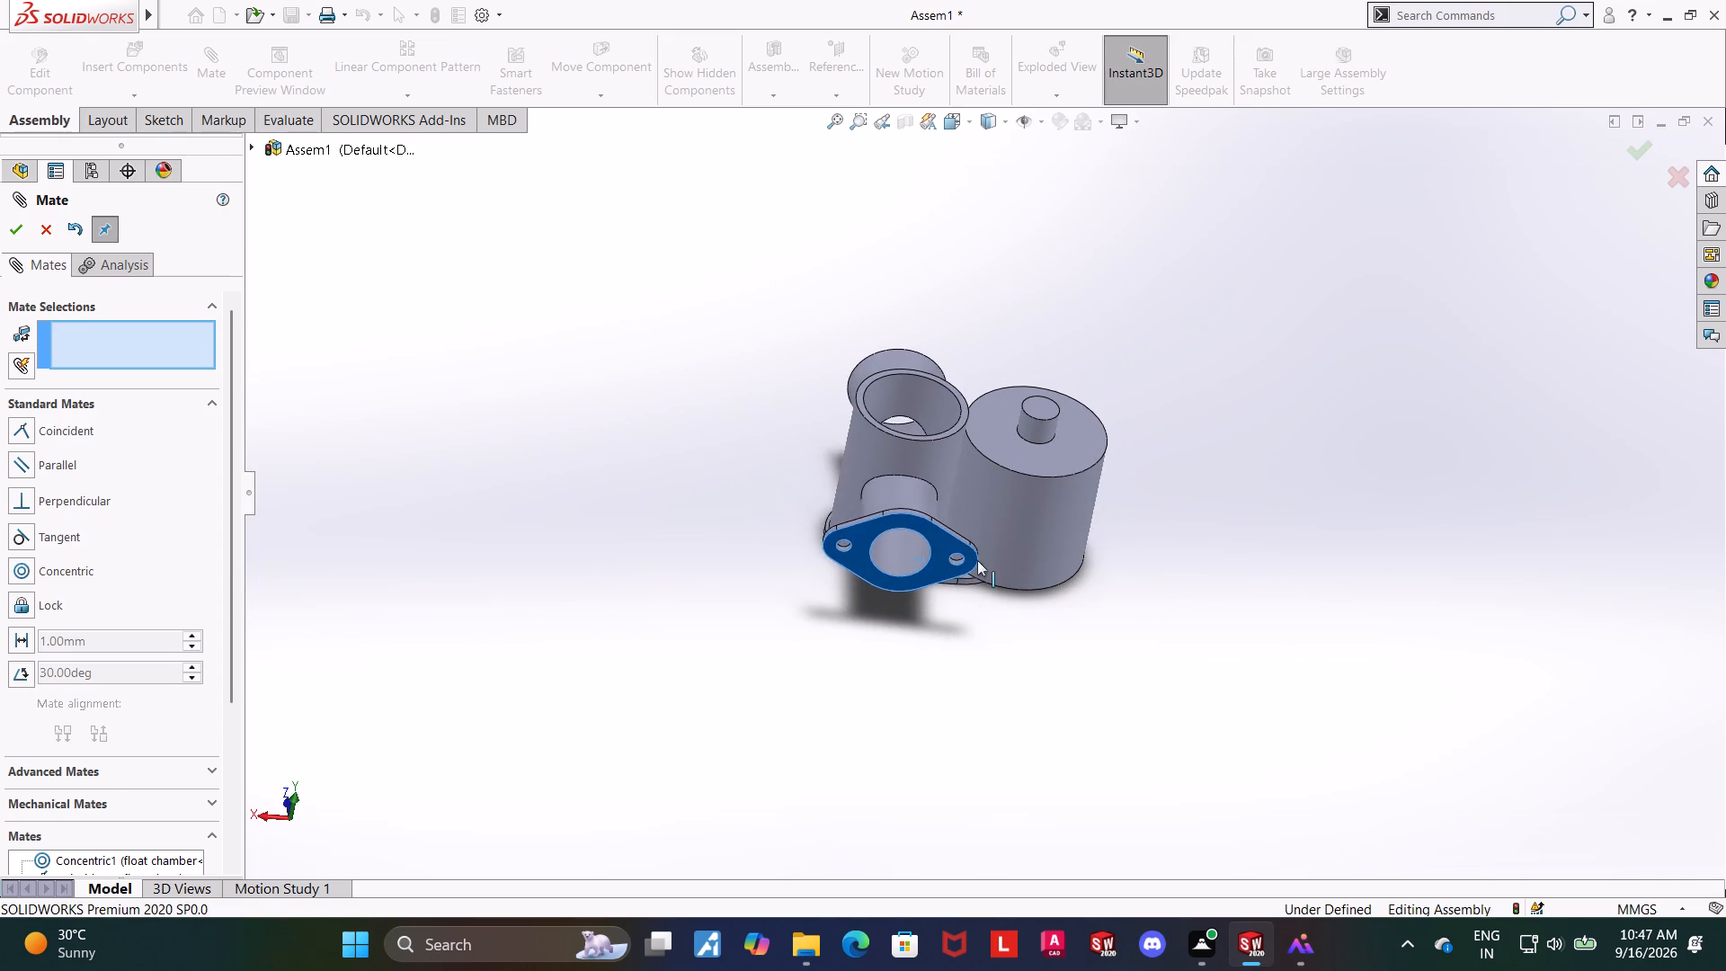
pyautogui.moveTo(1294, 528); pyautogui.dragTo(1261, 494, button='middle')
pyautogui.scroll(-5, 923, 454)
pyautogui.moveTo(1354, 588); pyautogui.dragTo(1379, 586, button='middle')
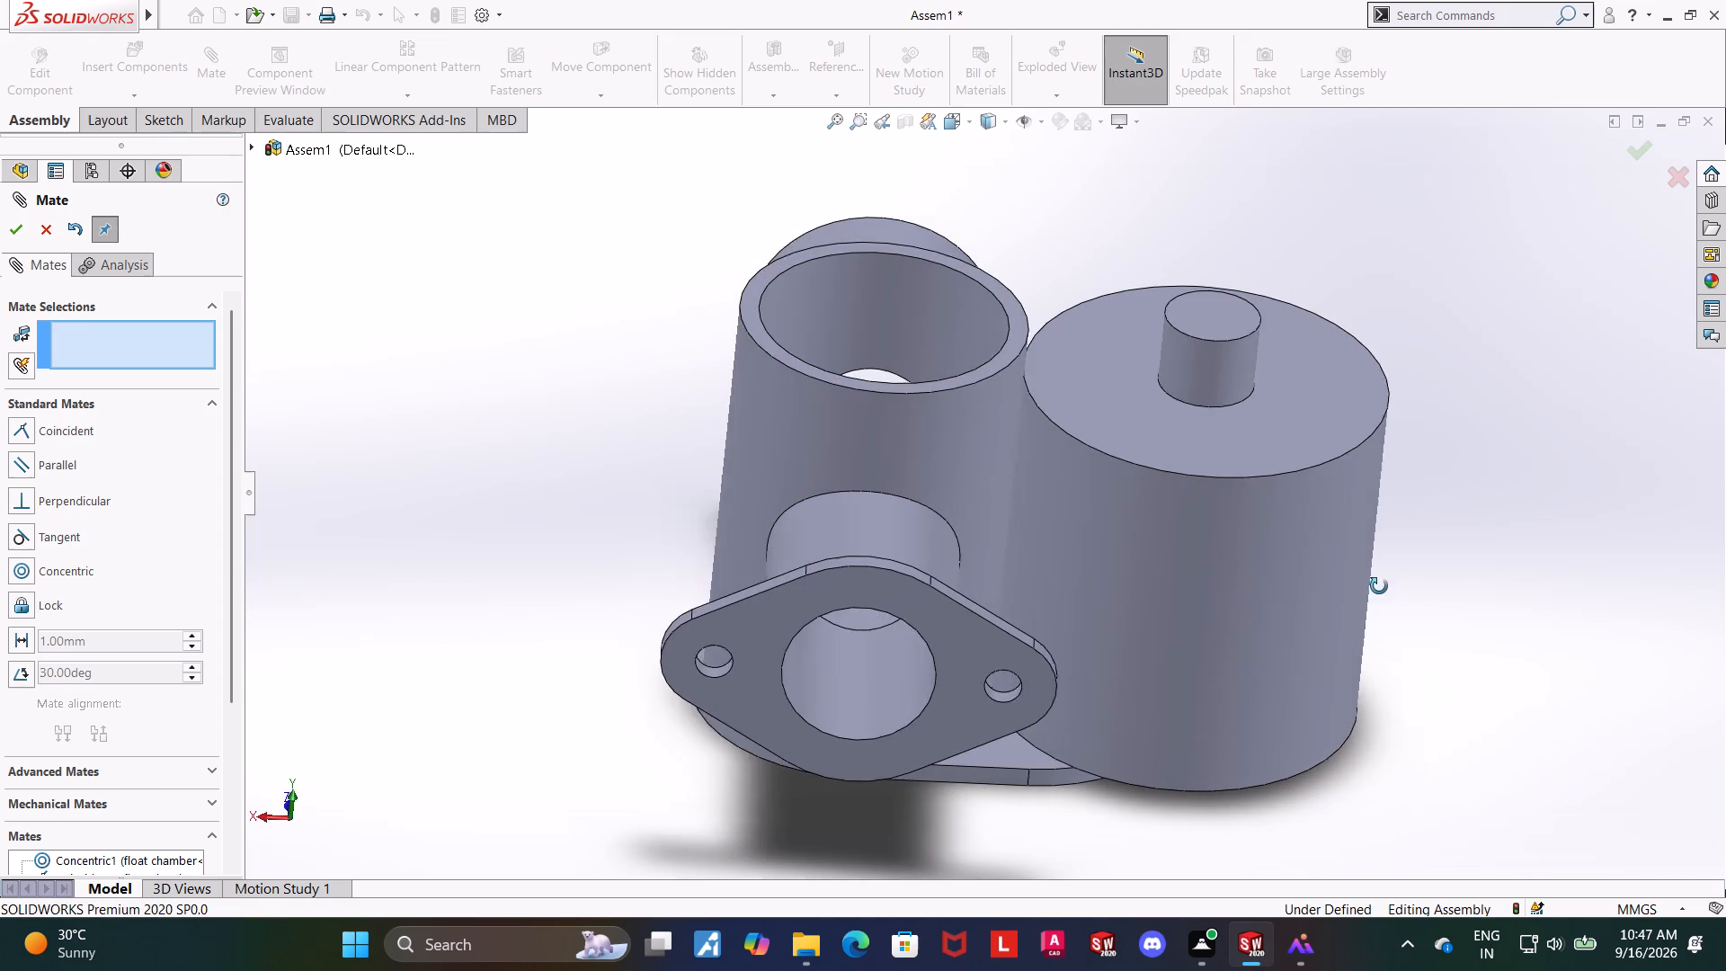
pyautogui.moveTo(1379, 586); pyautogui.dragTo(1366, 530, button='middle')
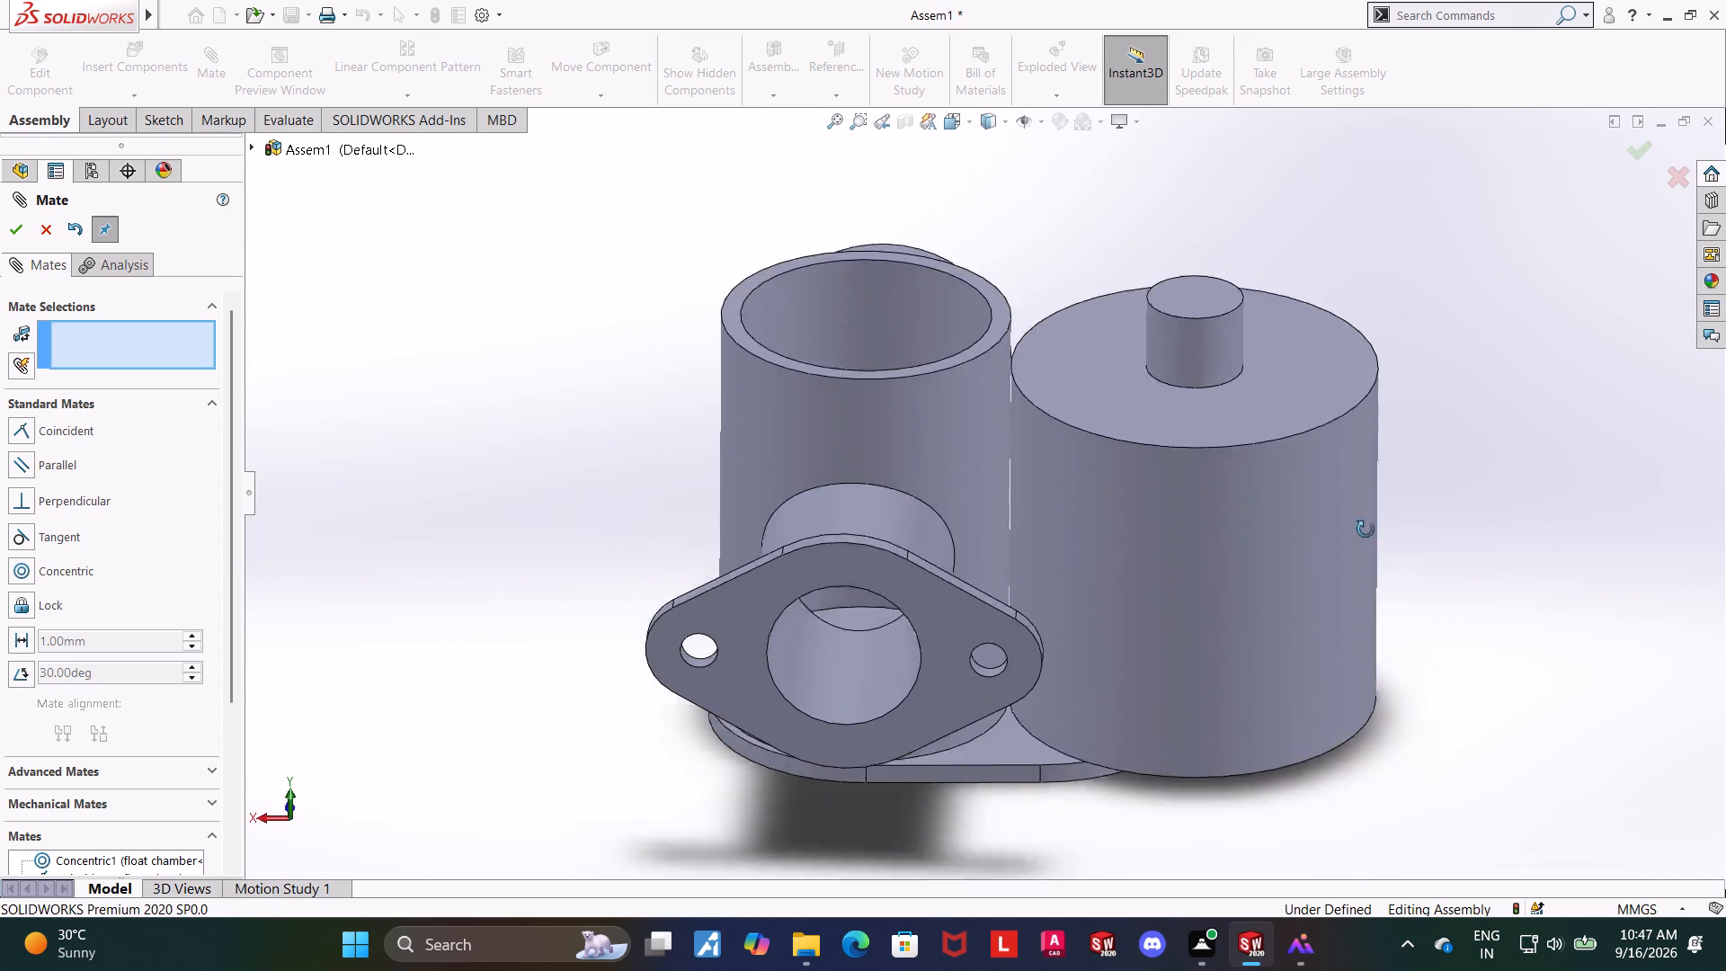
pyautogui.moveTo(1366, 530); pyautogui.dragTo(1364, 473, button='middle')
pyautogui.click(31, 218)
pyautogui.click(43, 232)
# Insert the Pipe fuel inlet part beside the carburetor body, on the side away from the float chamber.
pyautogui.click(163, 71)
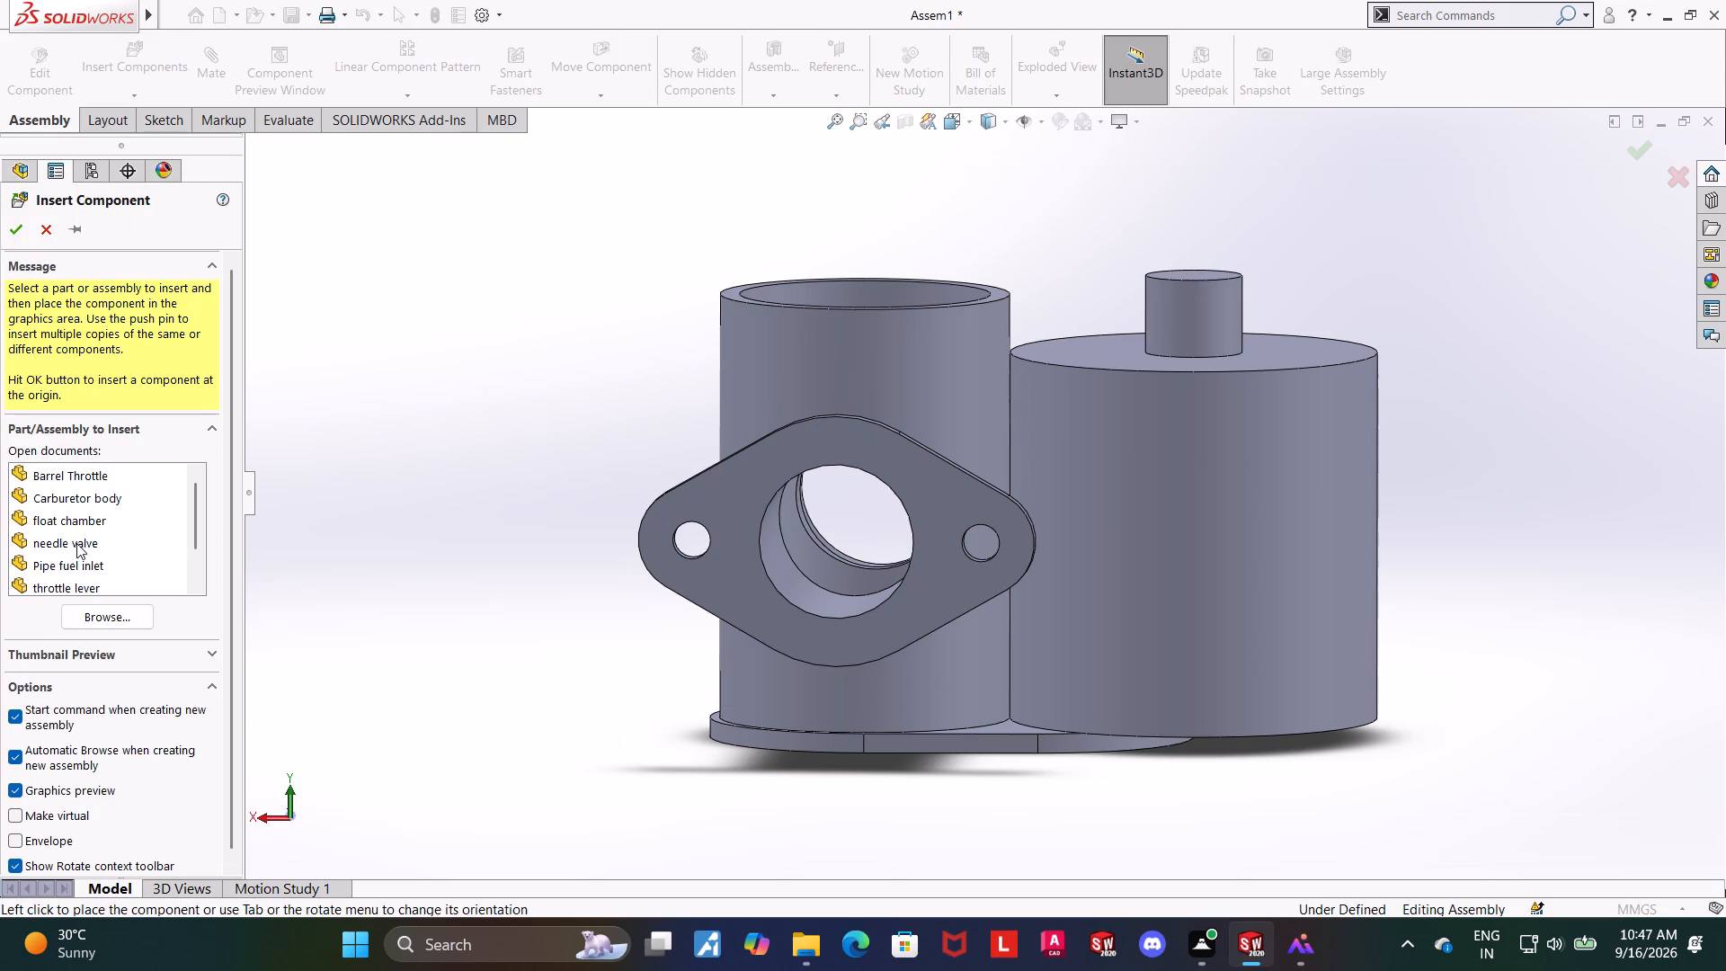
pyautogui.scroll(-2, 76, 543)
pyautogui.click(74, 519)
pyautogui.click(521, 677)
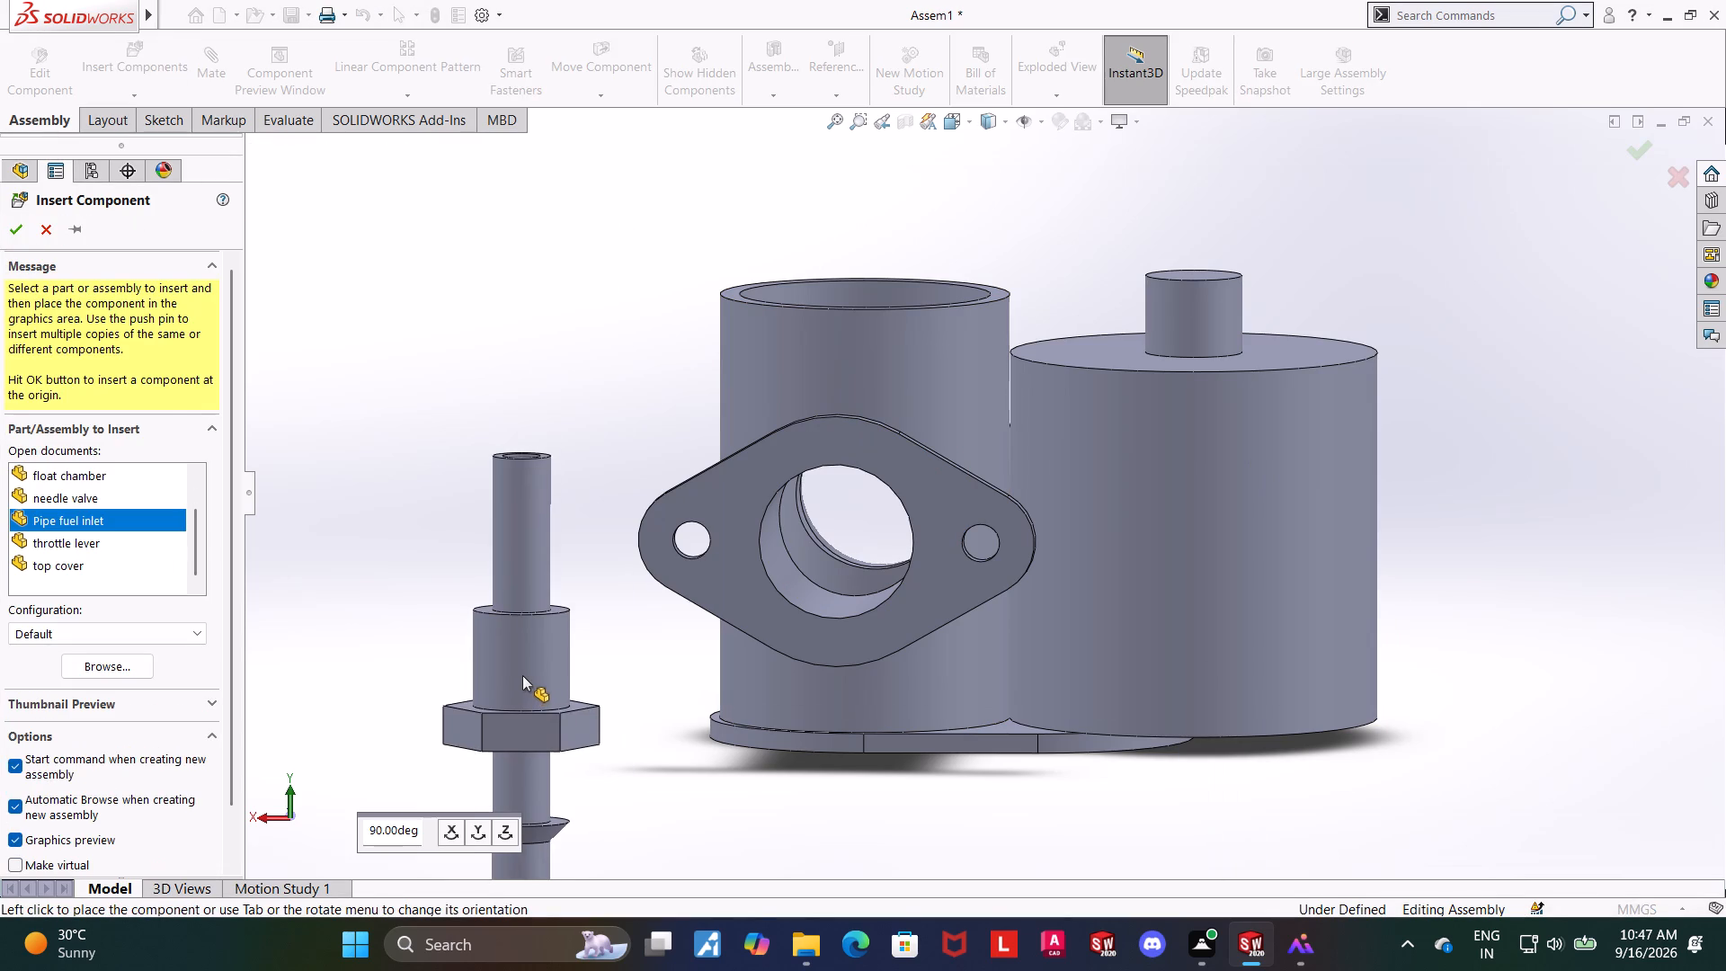
pyautogui.scroll(5, 594, 714)
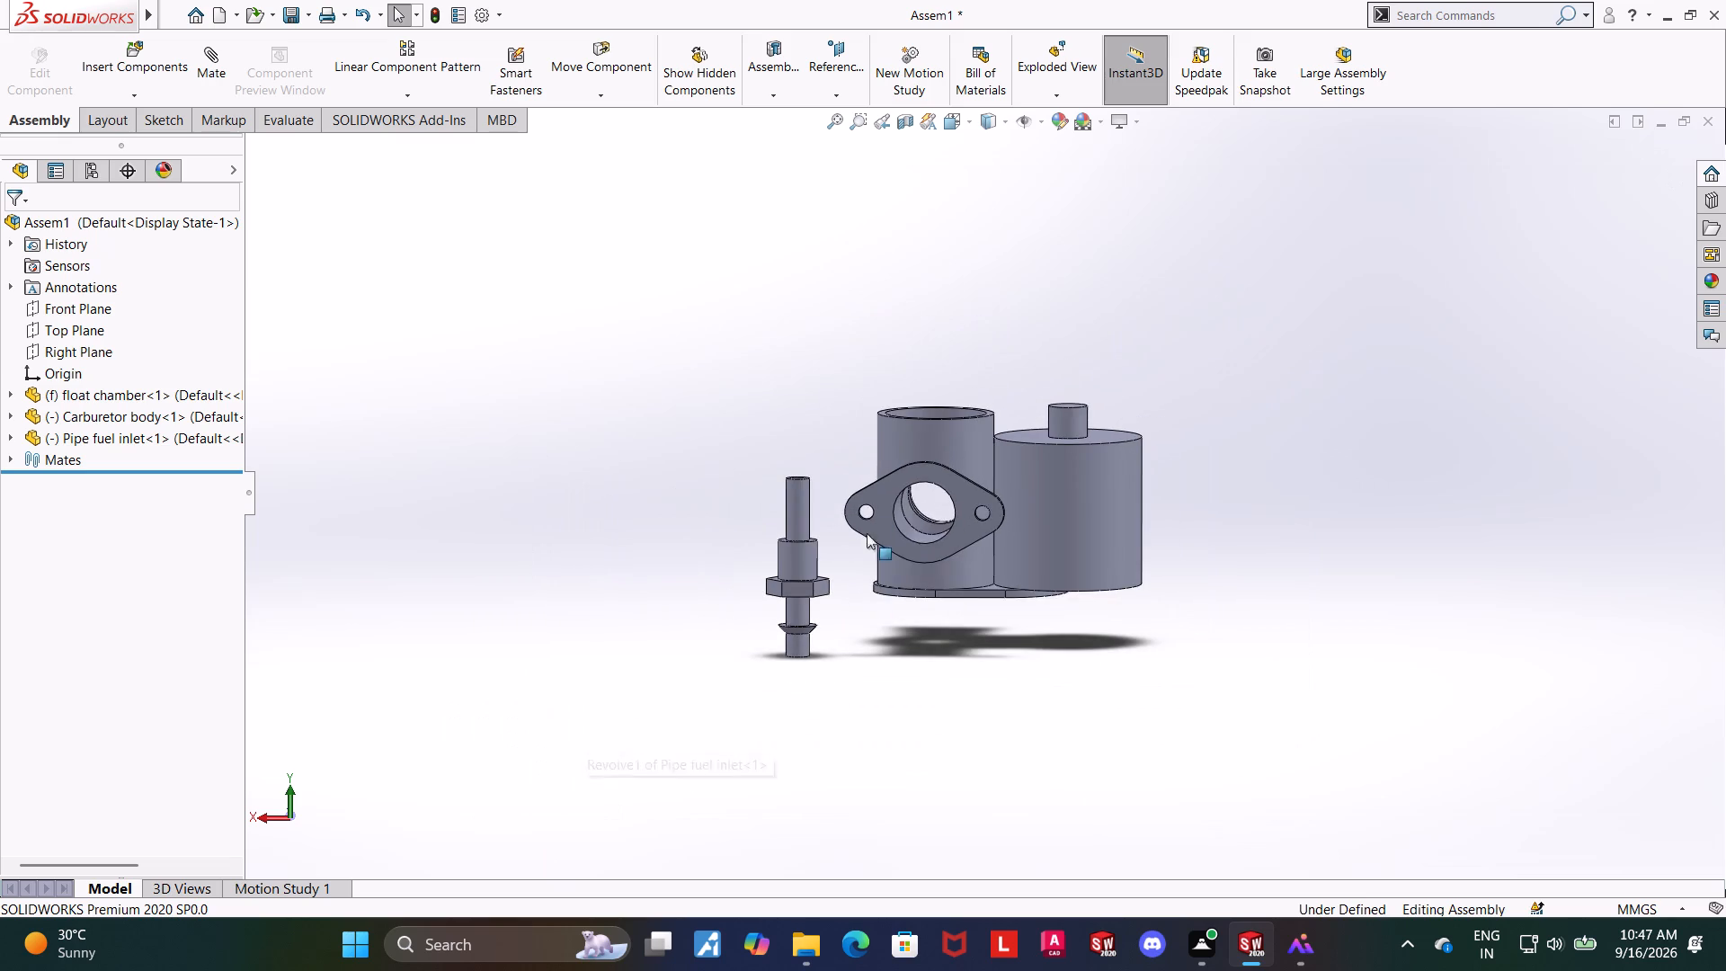
# Add a Concentric mate between the pipe fuel inlet's upper tube and the small hole in the carburetor body's floor.
pyautogui.scroll(-3, 868, 586)
pyautogui.click(758, 424)
pyautogui.moveTo(1060, 744); pyautogui.dragTo(1055, 453, button='middle')
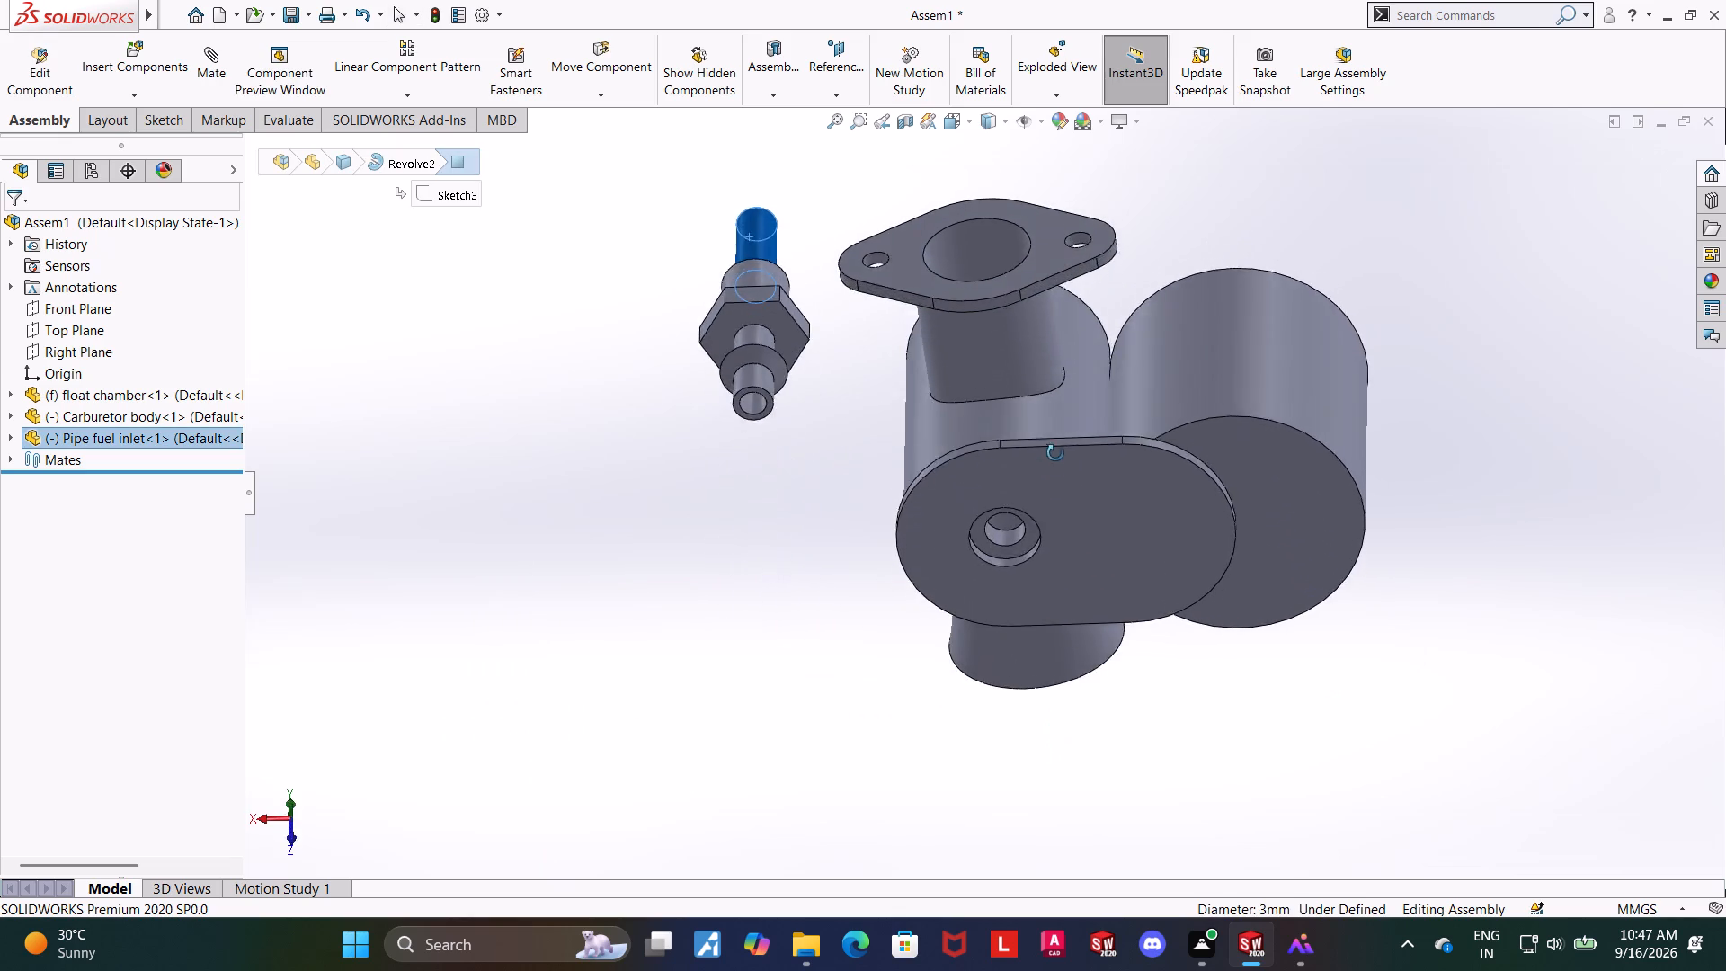
pyautogui.moveTo(1055, 453); pyautogui.dragTo(1057, 403, button='middle')
pyautogui.keyDown('ctrl'); pyautogui.click(1020, 520); pyautogui.keyUp('ctrl')
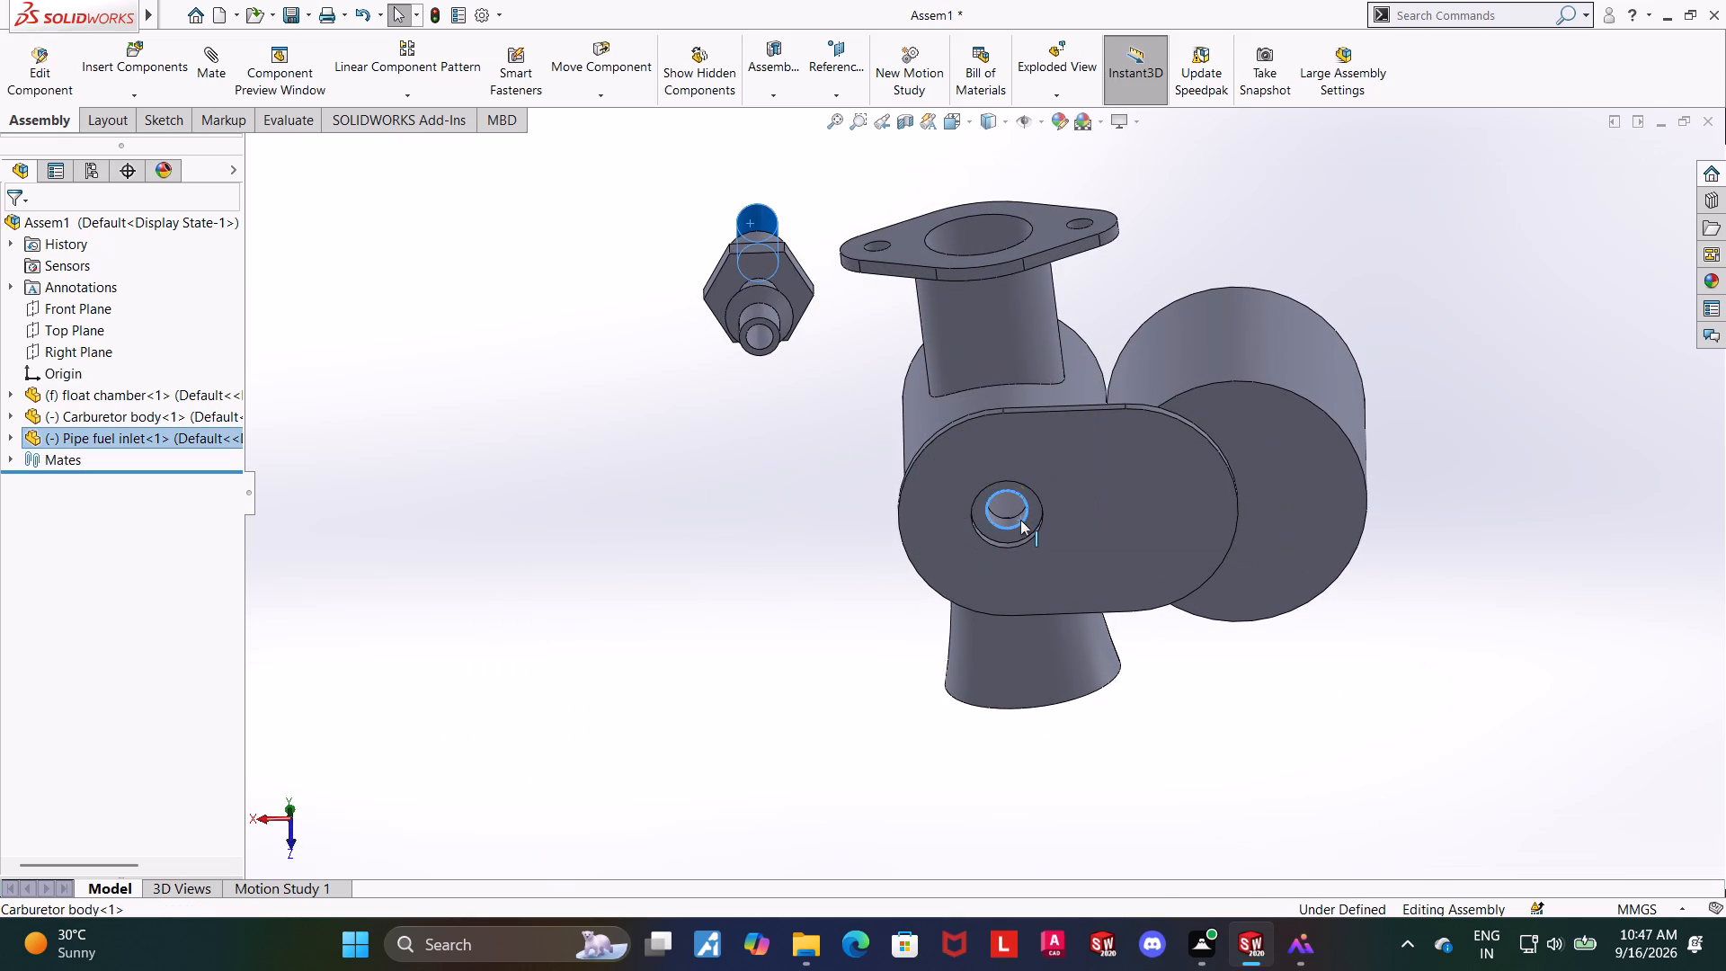
pyautogui.click(1347, 794)
pyautogui.click(762, 215)
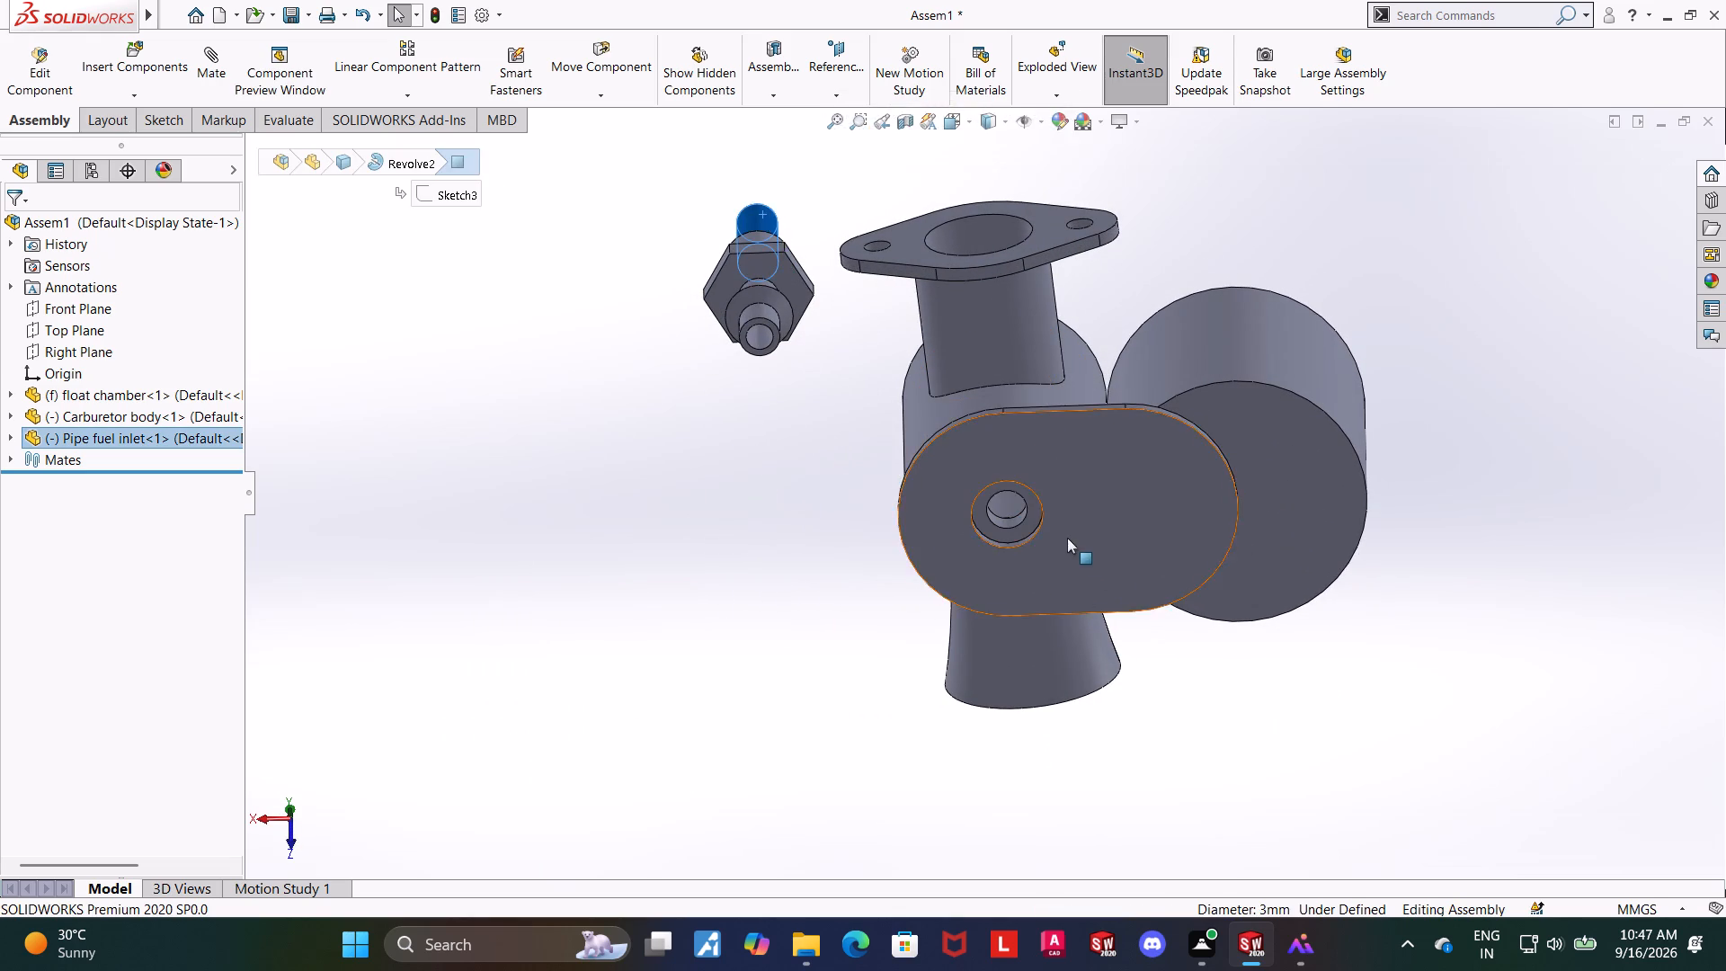
pyautogui.scroll(-6, 1075, 546)
pyautogui.keyDown('ctrl'); pyautogui.click(835, 449); pyautogui.keyUp('ctrl')
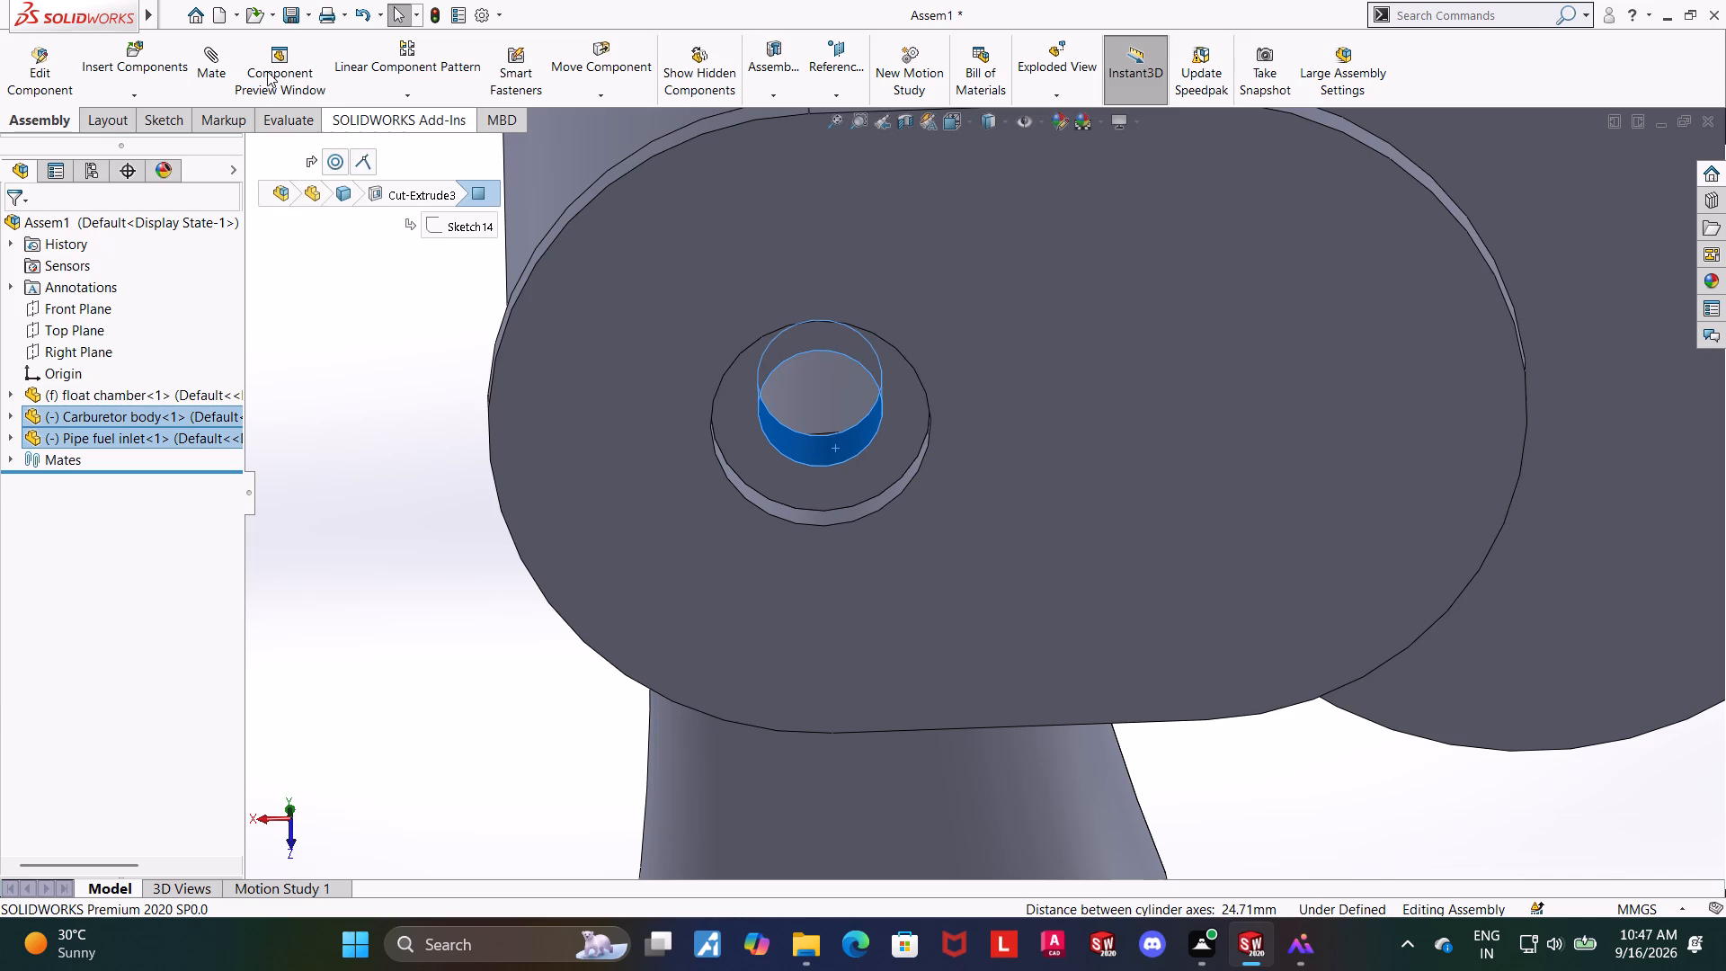
pyautogui.click(223, 56)
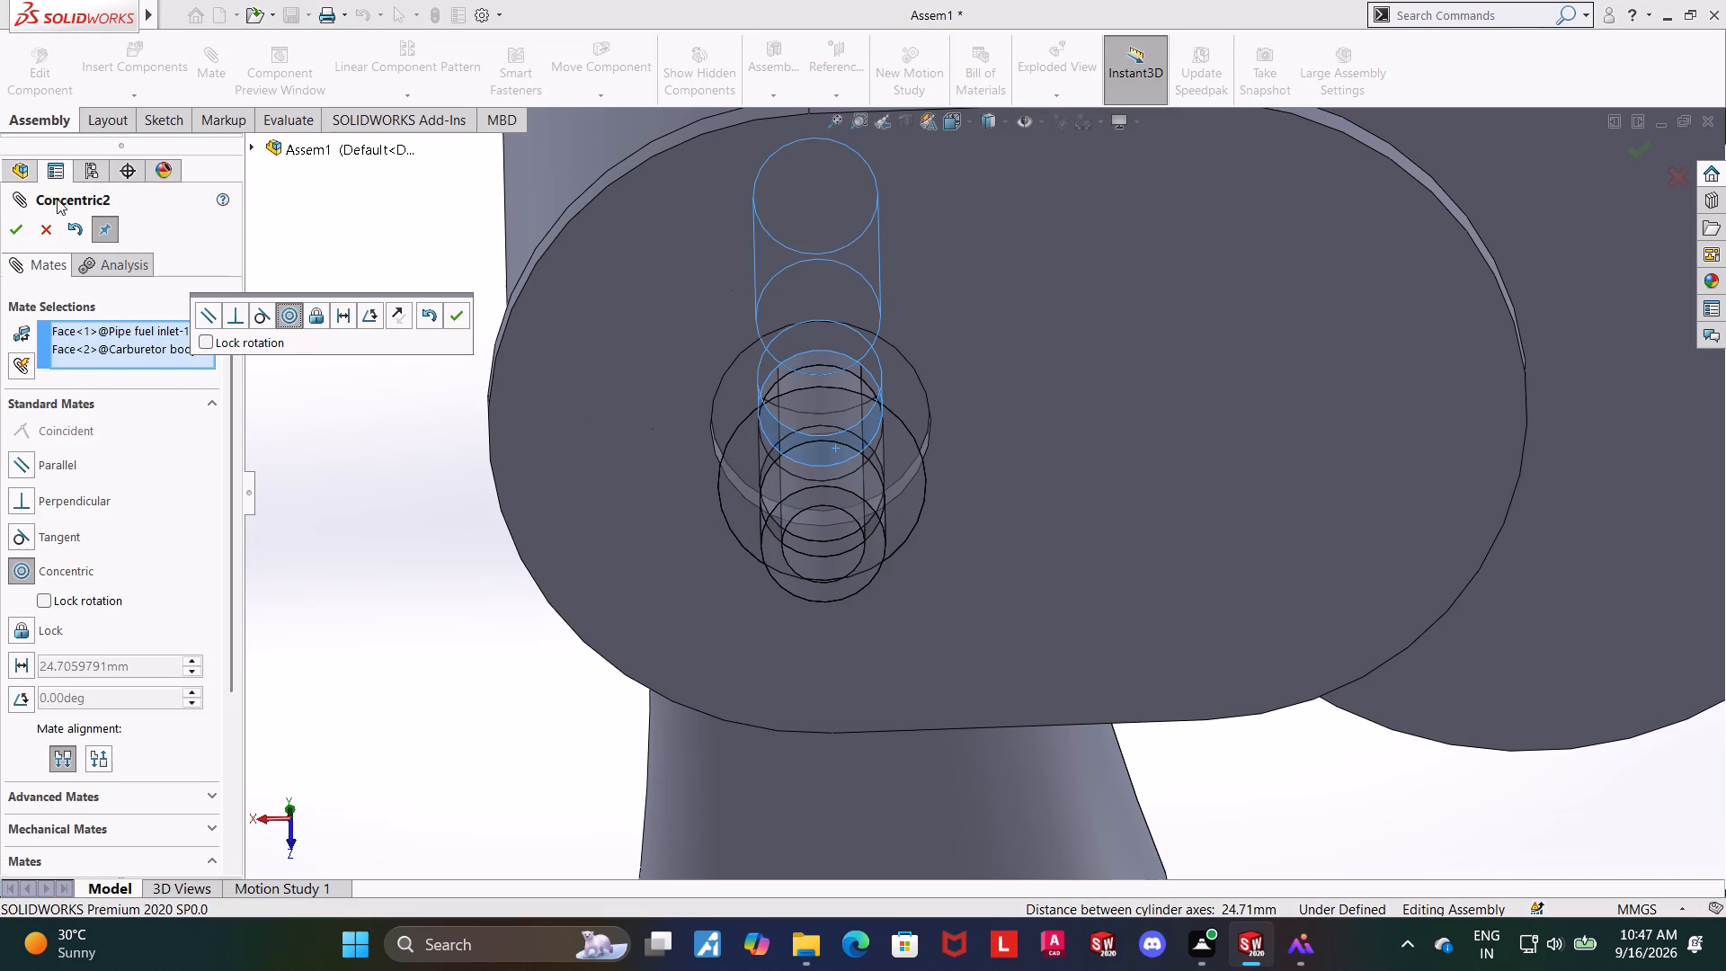
pyautogui.click(25, 223)
# Pull the pipe fuel inlet down along its mated axis so its hexagon sits clear below the float chamber's plate.
pyautogui.moveTo(866, 435); pyautogui.dragTo(886, 591)
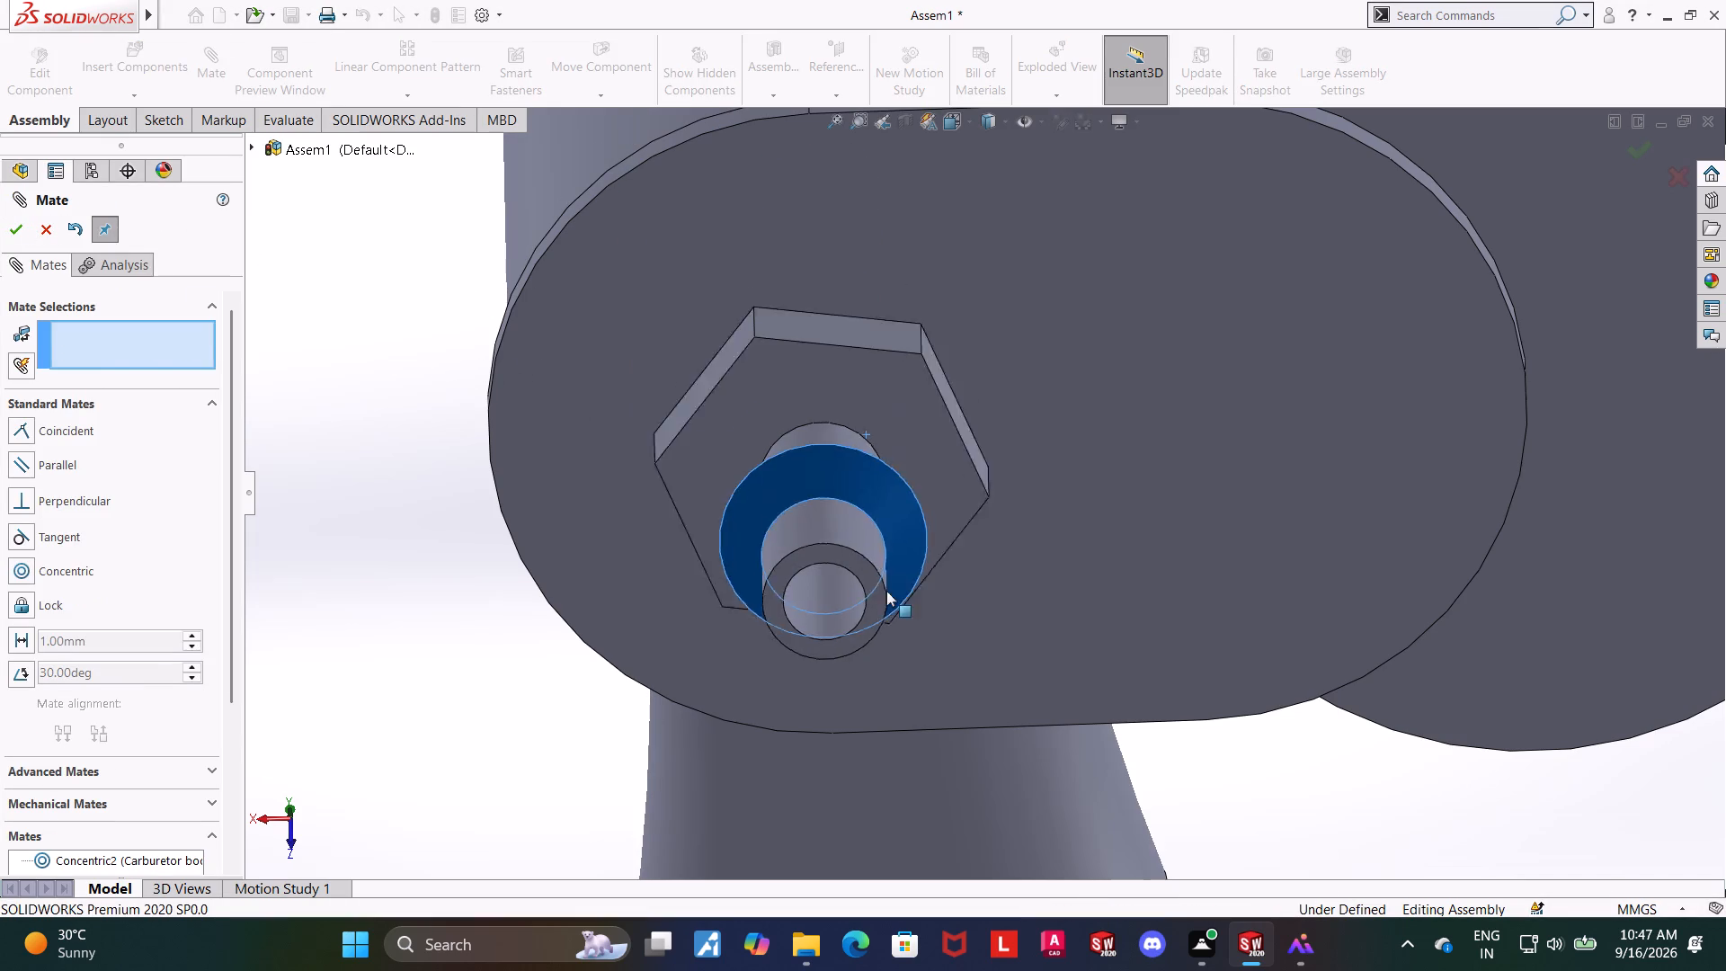
pyautogui.moveTo(886, 591); pyautogui.dragTo(886, 592)
pyautogui.scroll(5, 1448, 795)
pyautogui.moveTo(1269, 675); pyautogui.dragTo(1277, 809, button='middle')
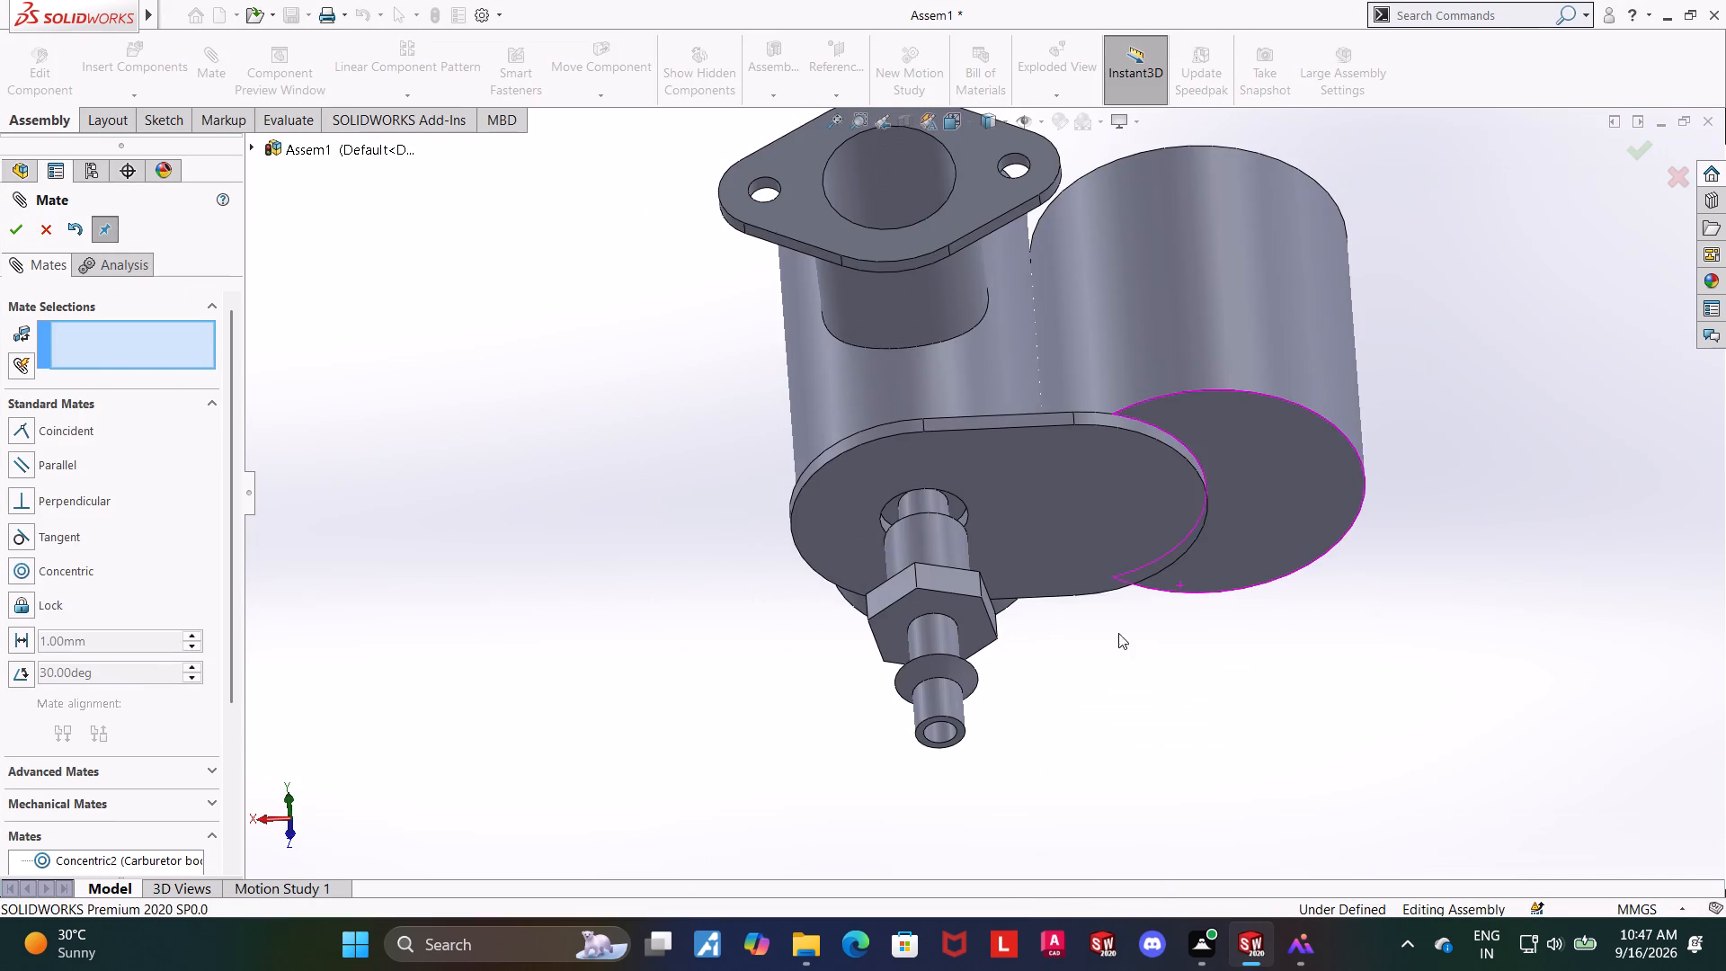
pyautogui.moveTo(1098, 503); pyautogui.dragTo(1090, 753, button='middle')
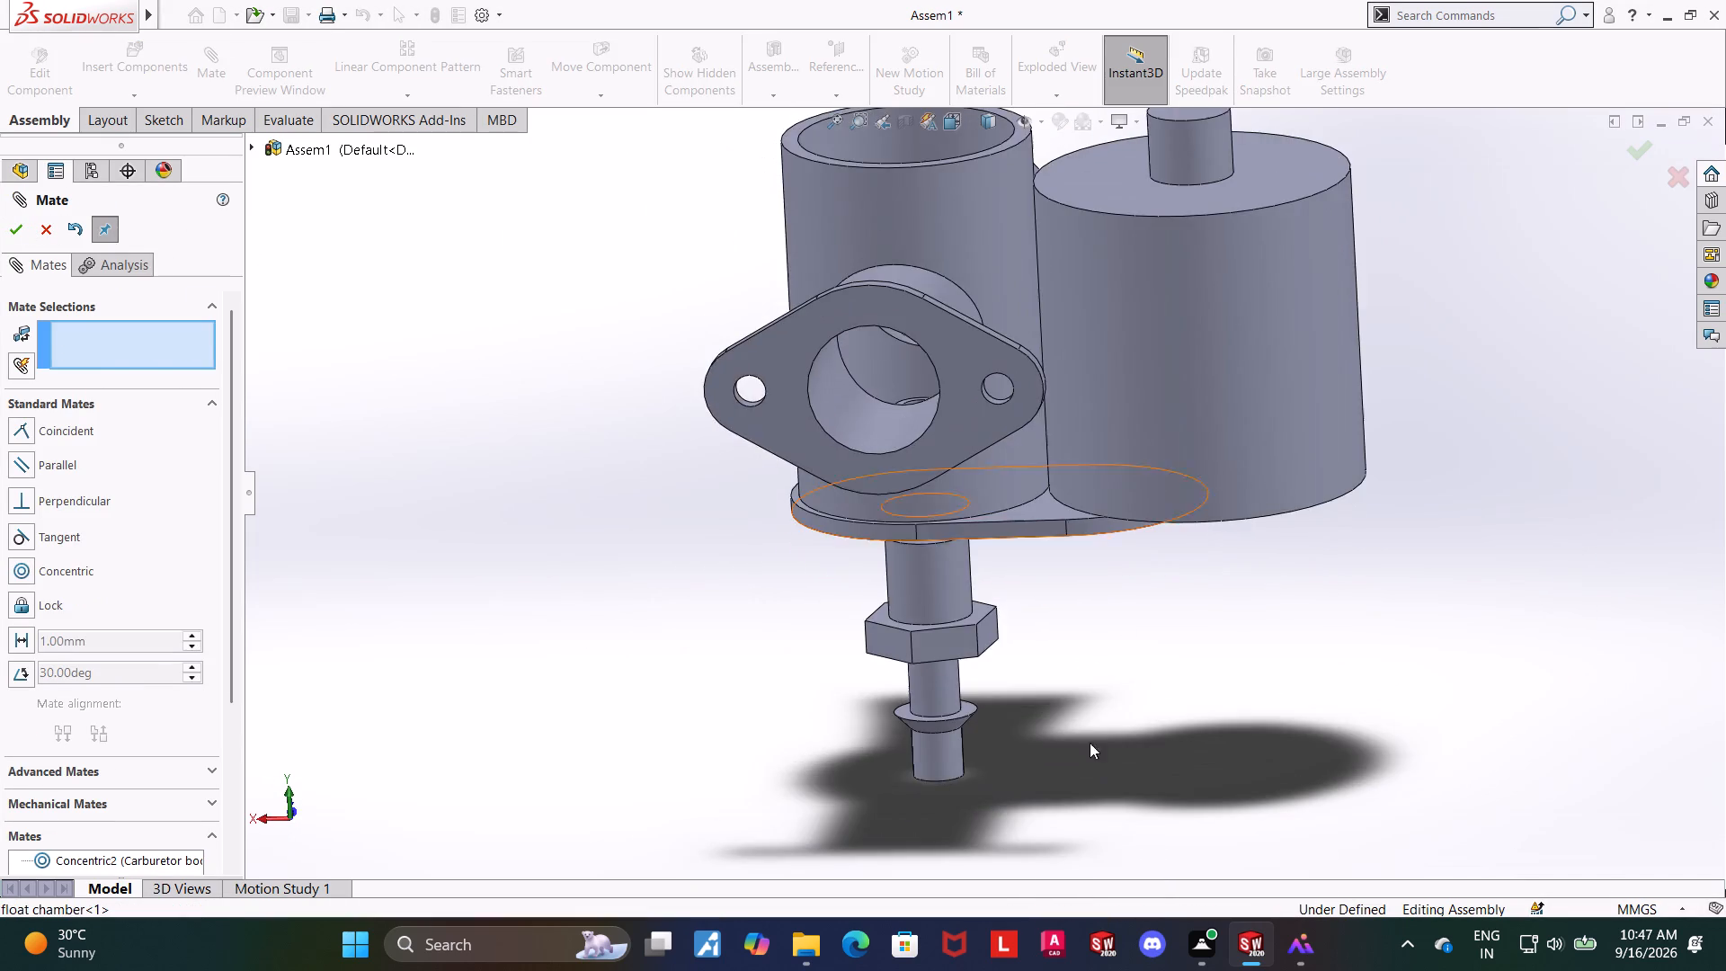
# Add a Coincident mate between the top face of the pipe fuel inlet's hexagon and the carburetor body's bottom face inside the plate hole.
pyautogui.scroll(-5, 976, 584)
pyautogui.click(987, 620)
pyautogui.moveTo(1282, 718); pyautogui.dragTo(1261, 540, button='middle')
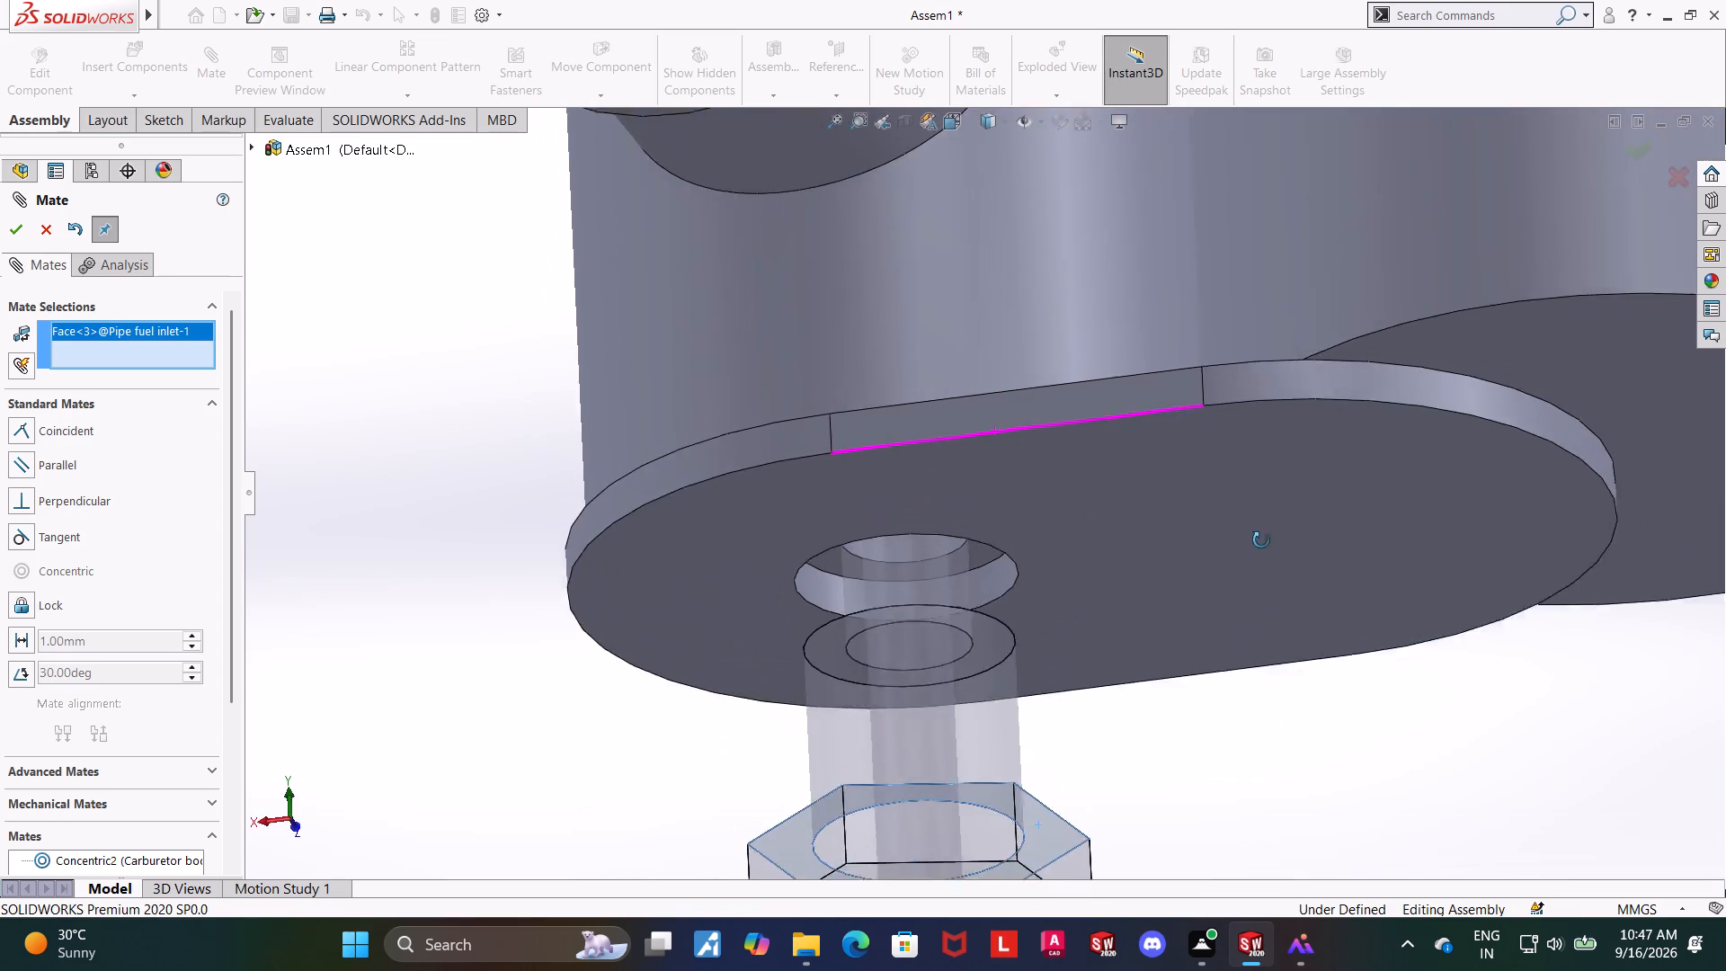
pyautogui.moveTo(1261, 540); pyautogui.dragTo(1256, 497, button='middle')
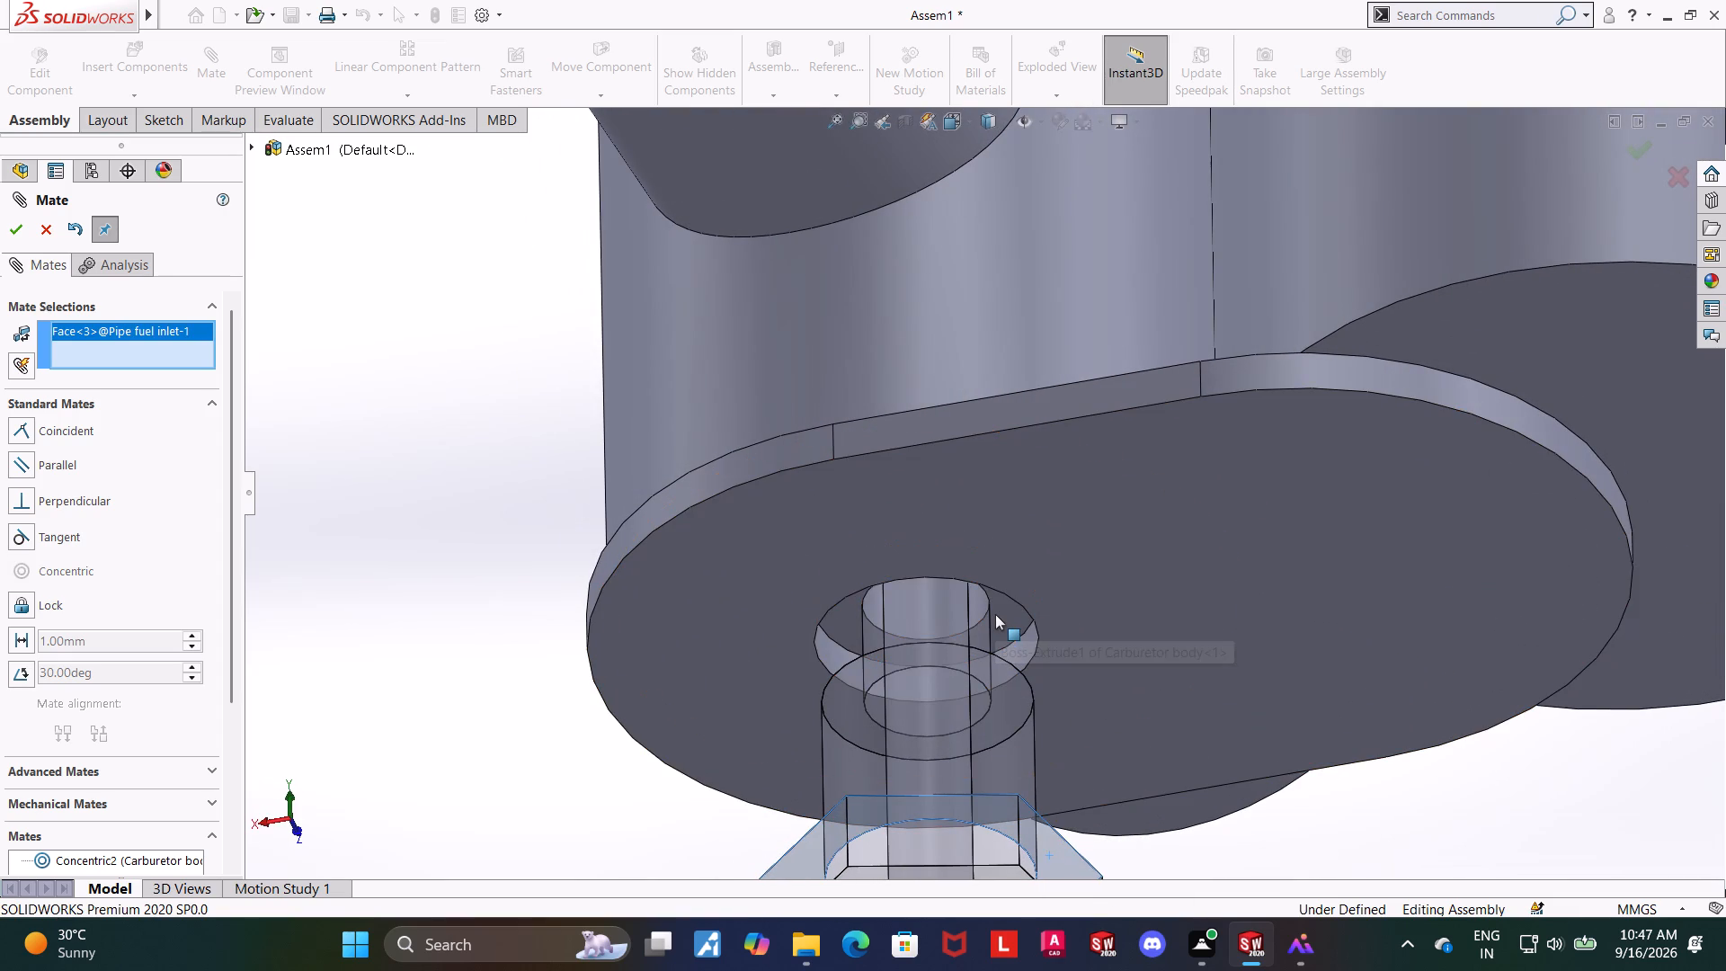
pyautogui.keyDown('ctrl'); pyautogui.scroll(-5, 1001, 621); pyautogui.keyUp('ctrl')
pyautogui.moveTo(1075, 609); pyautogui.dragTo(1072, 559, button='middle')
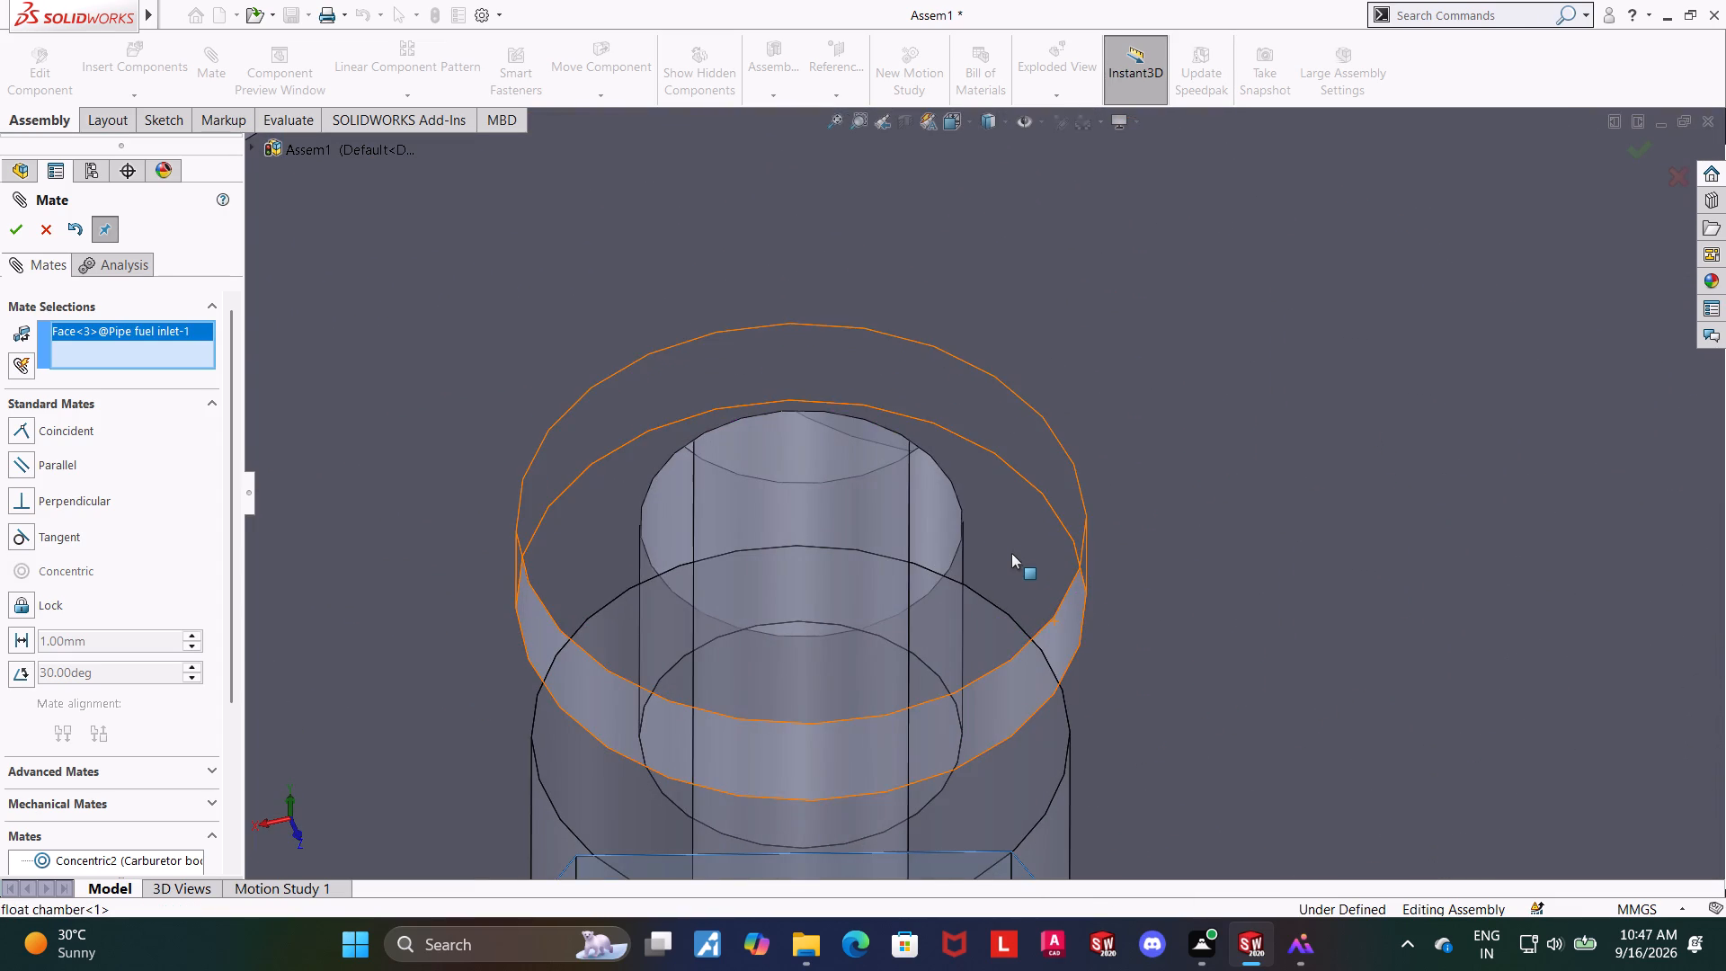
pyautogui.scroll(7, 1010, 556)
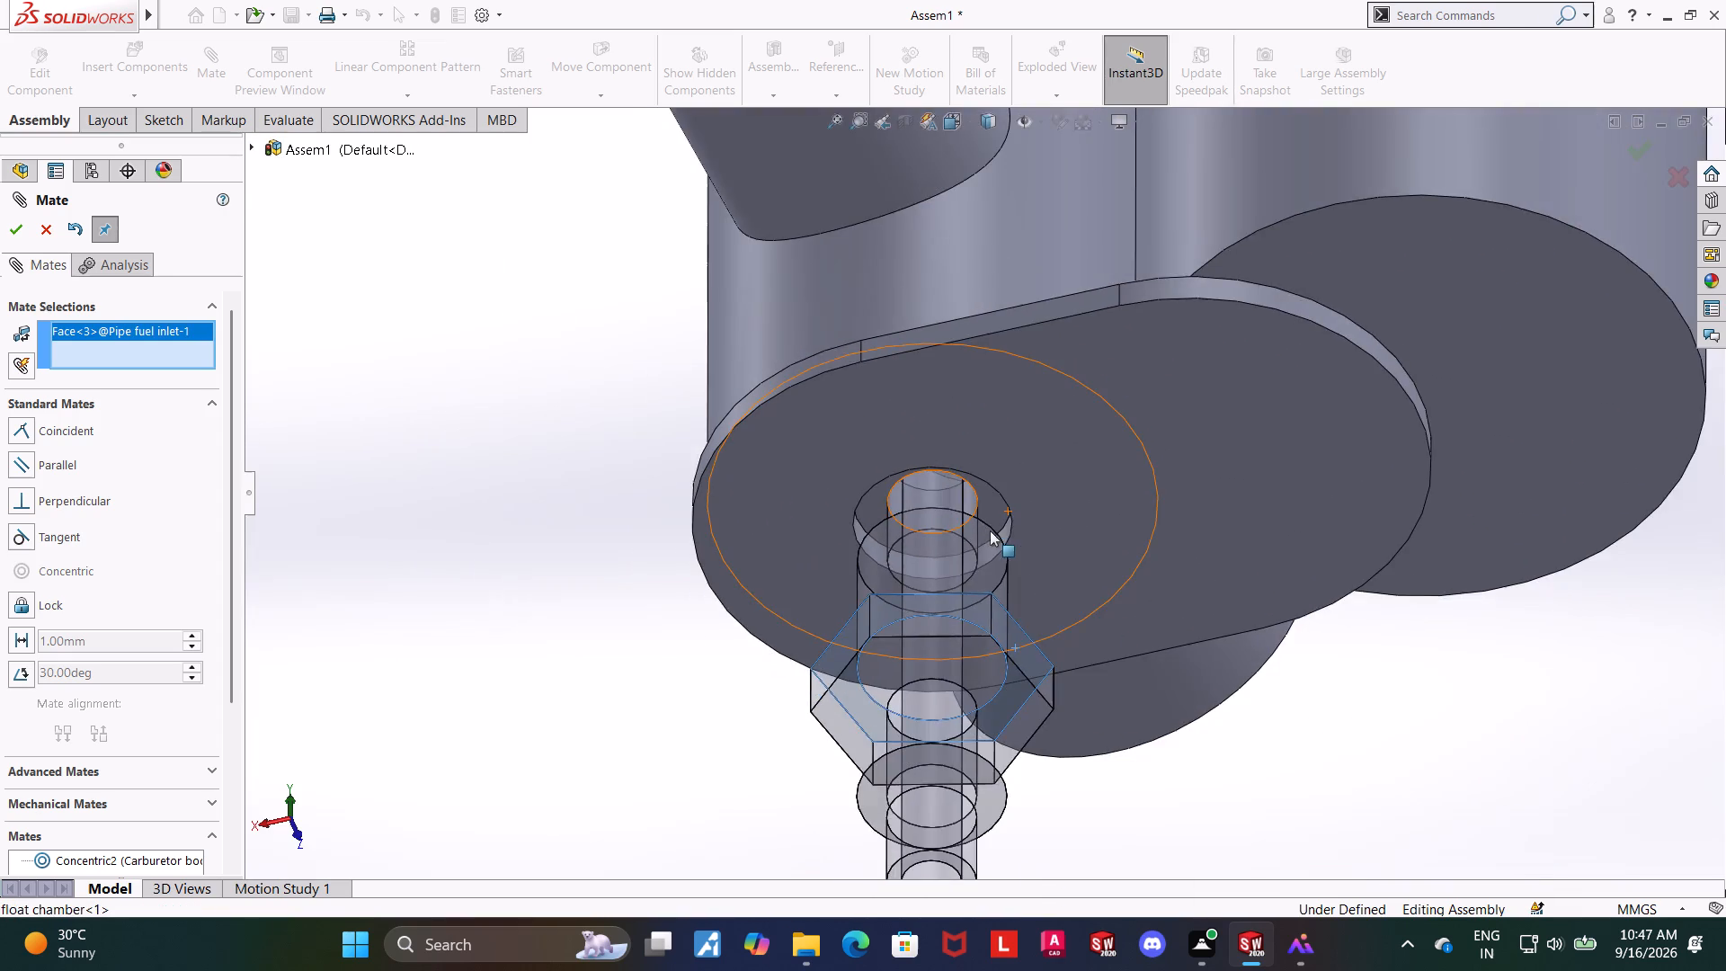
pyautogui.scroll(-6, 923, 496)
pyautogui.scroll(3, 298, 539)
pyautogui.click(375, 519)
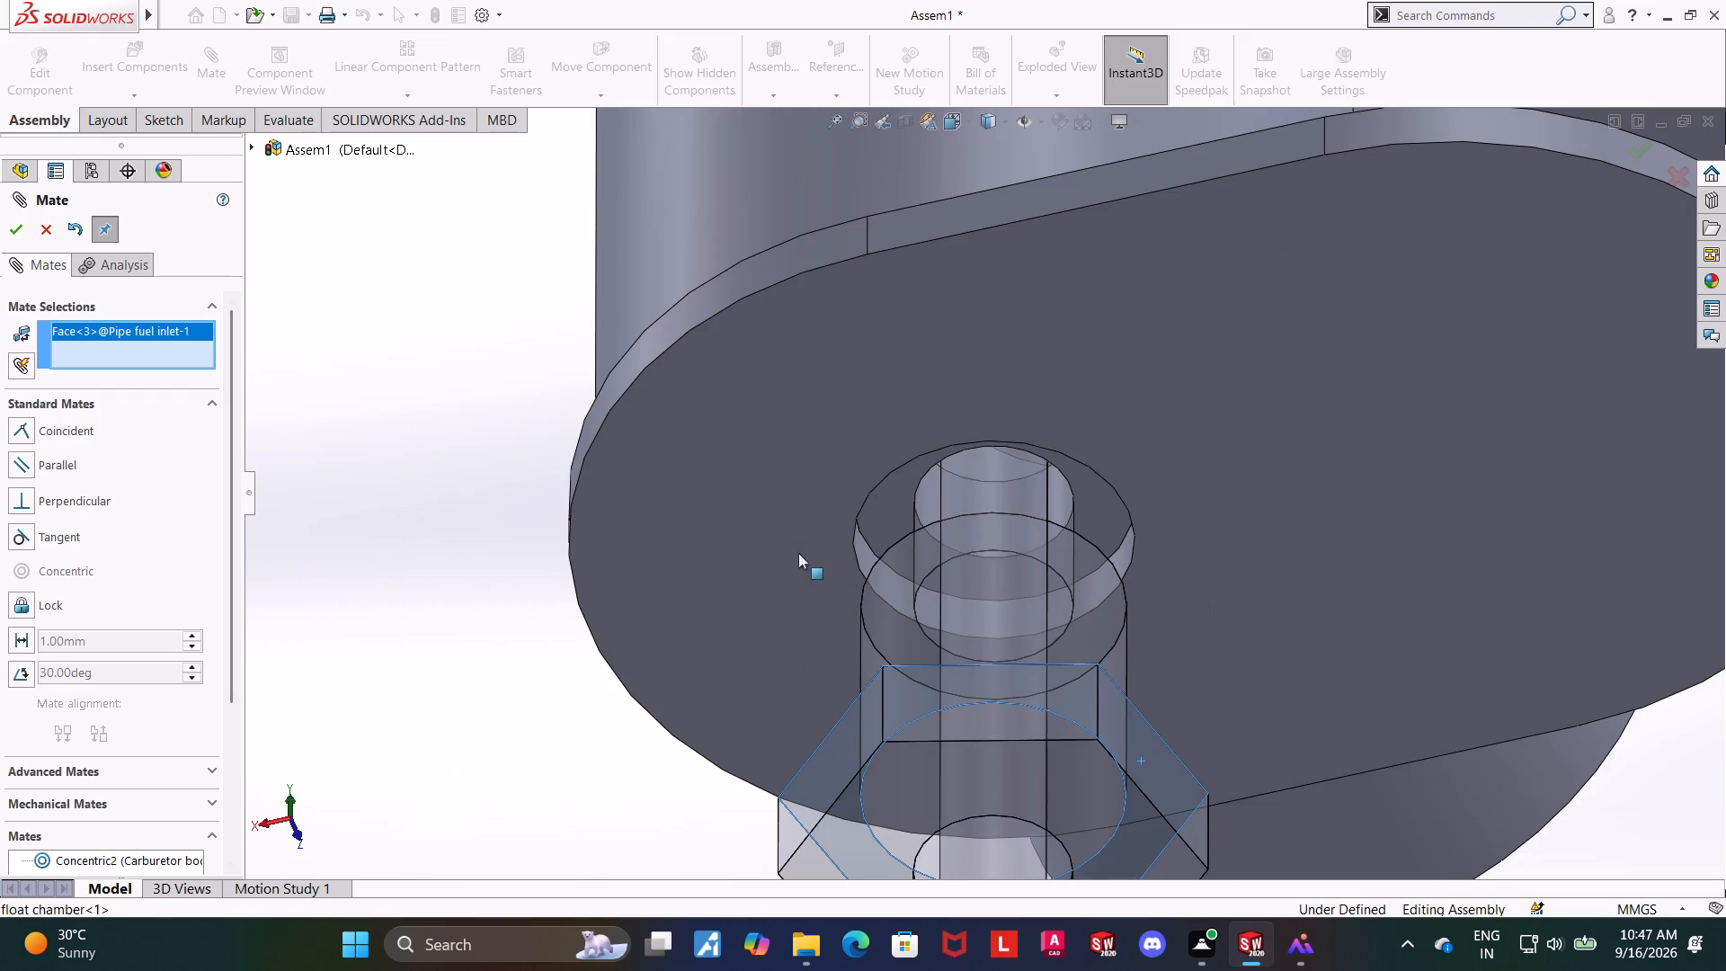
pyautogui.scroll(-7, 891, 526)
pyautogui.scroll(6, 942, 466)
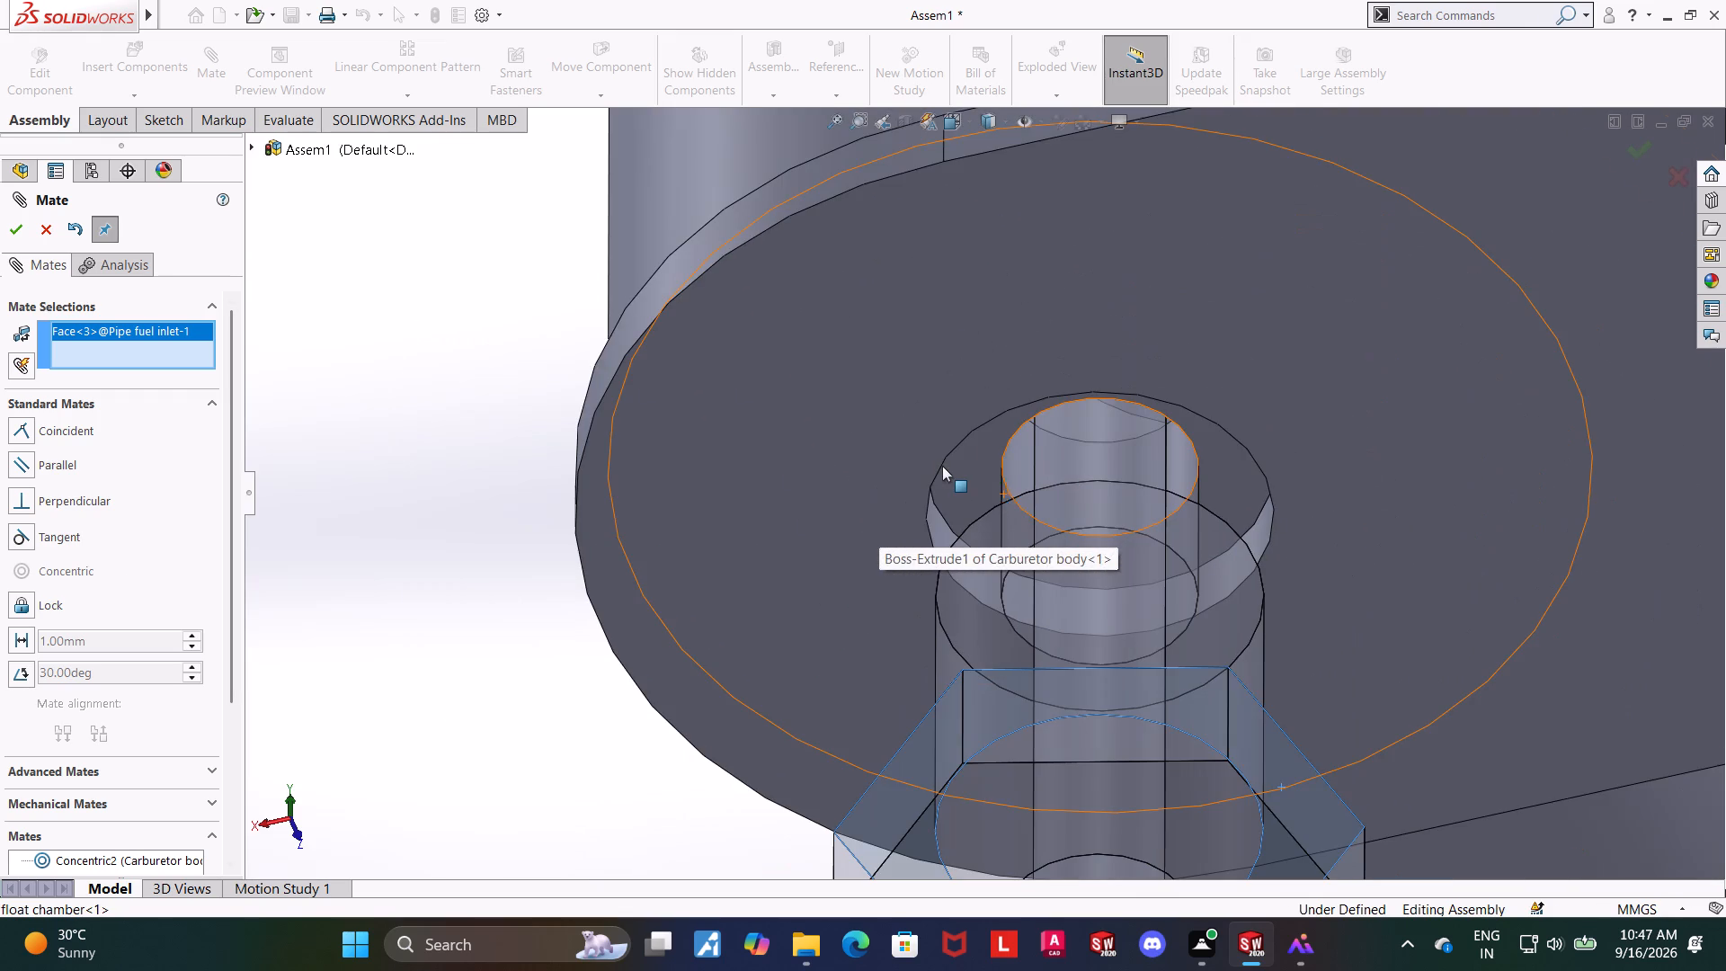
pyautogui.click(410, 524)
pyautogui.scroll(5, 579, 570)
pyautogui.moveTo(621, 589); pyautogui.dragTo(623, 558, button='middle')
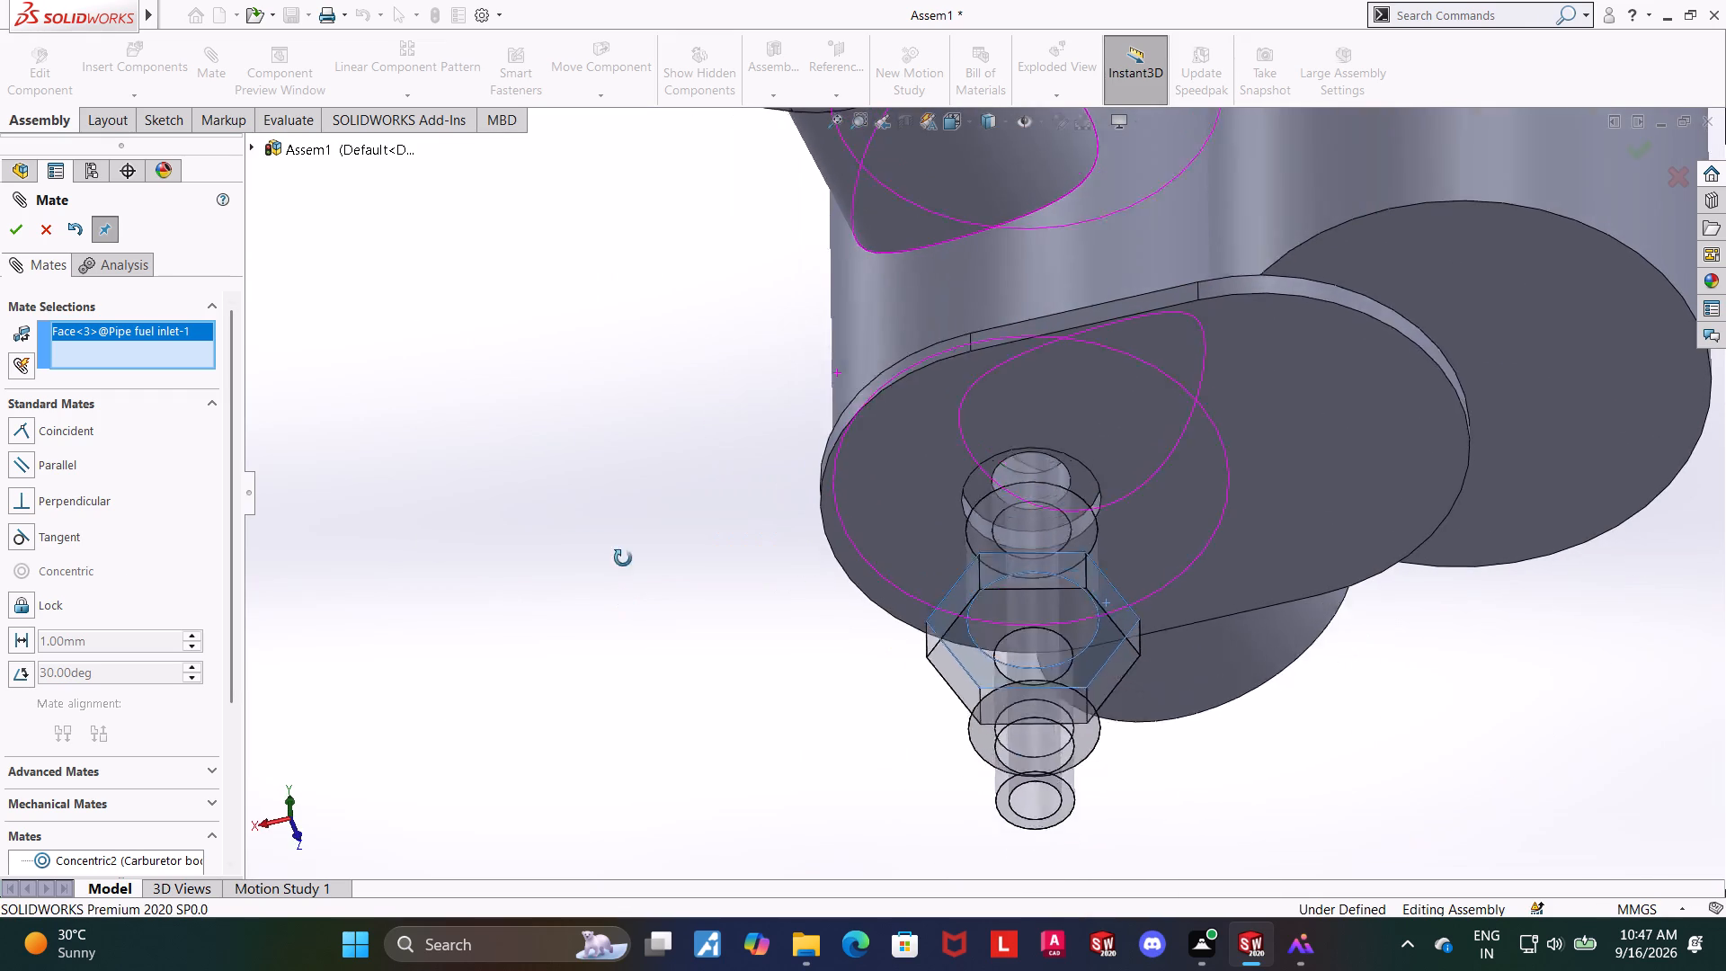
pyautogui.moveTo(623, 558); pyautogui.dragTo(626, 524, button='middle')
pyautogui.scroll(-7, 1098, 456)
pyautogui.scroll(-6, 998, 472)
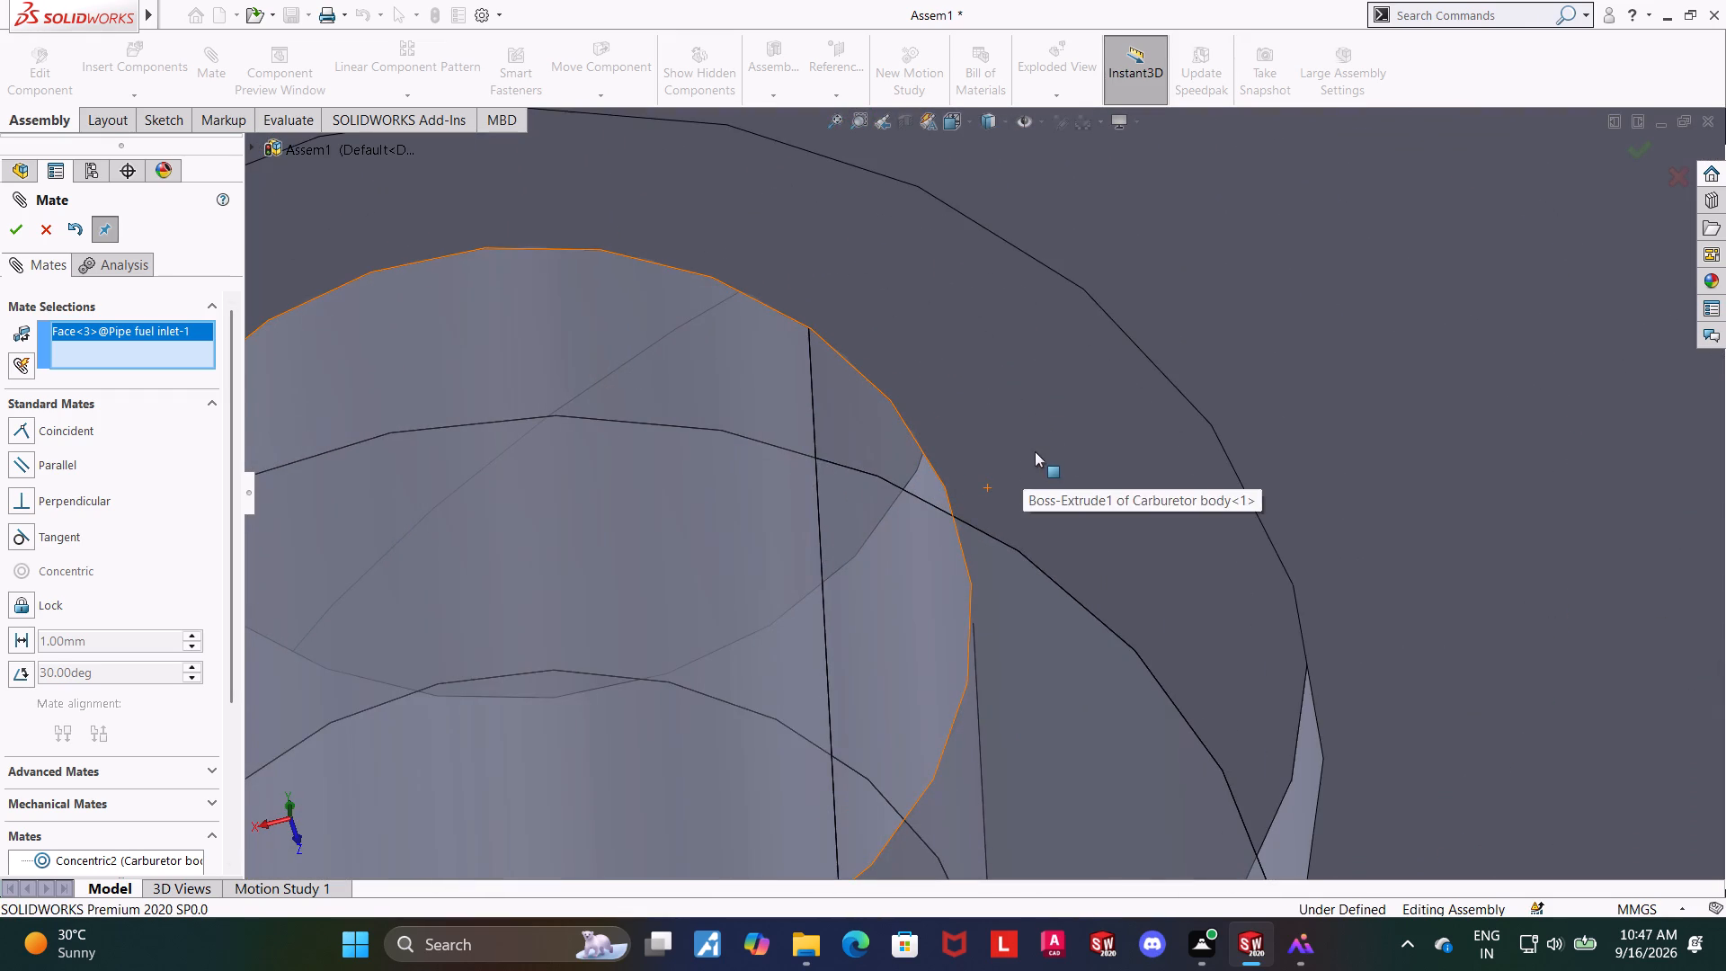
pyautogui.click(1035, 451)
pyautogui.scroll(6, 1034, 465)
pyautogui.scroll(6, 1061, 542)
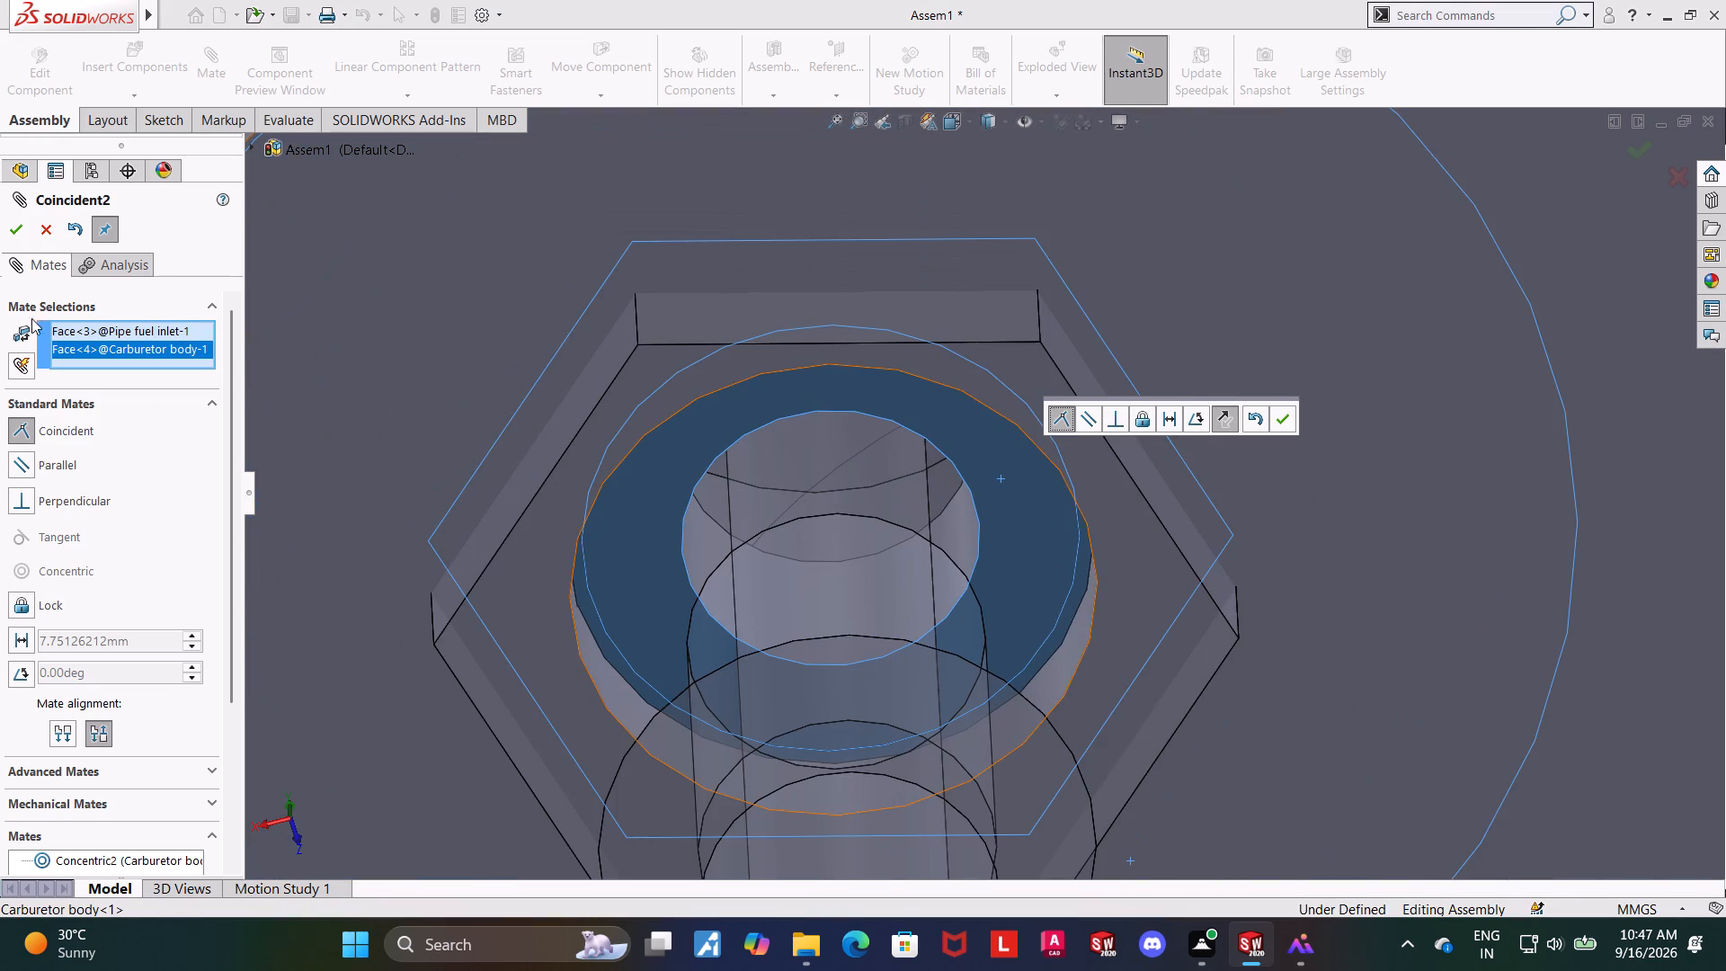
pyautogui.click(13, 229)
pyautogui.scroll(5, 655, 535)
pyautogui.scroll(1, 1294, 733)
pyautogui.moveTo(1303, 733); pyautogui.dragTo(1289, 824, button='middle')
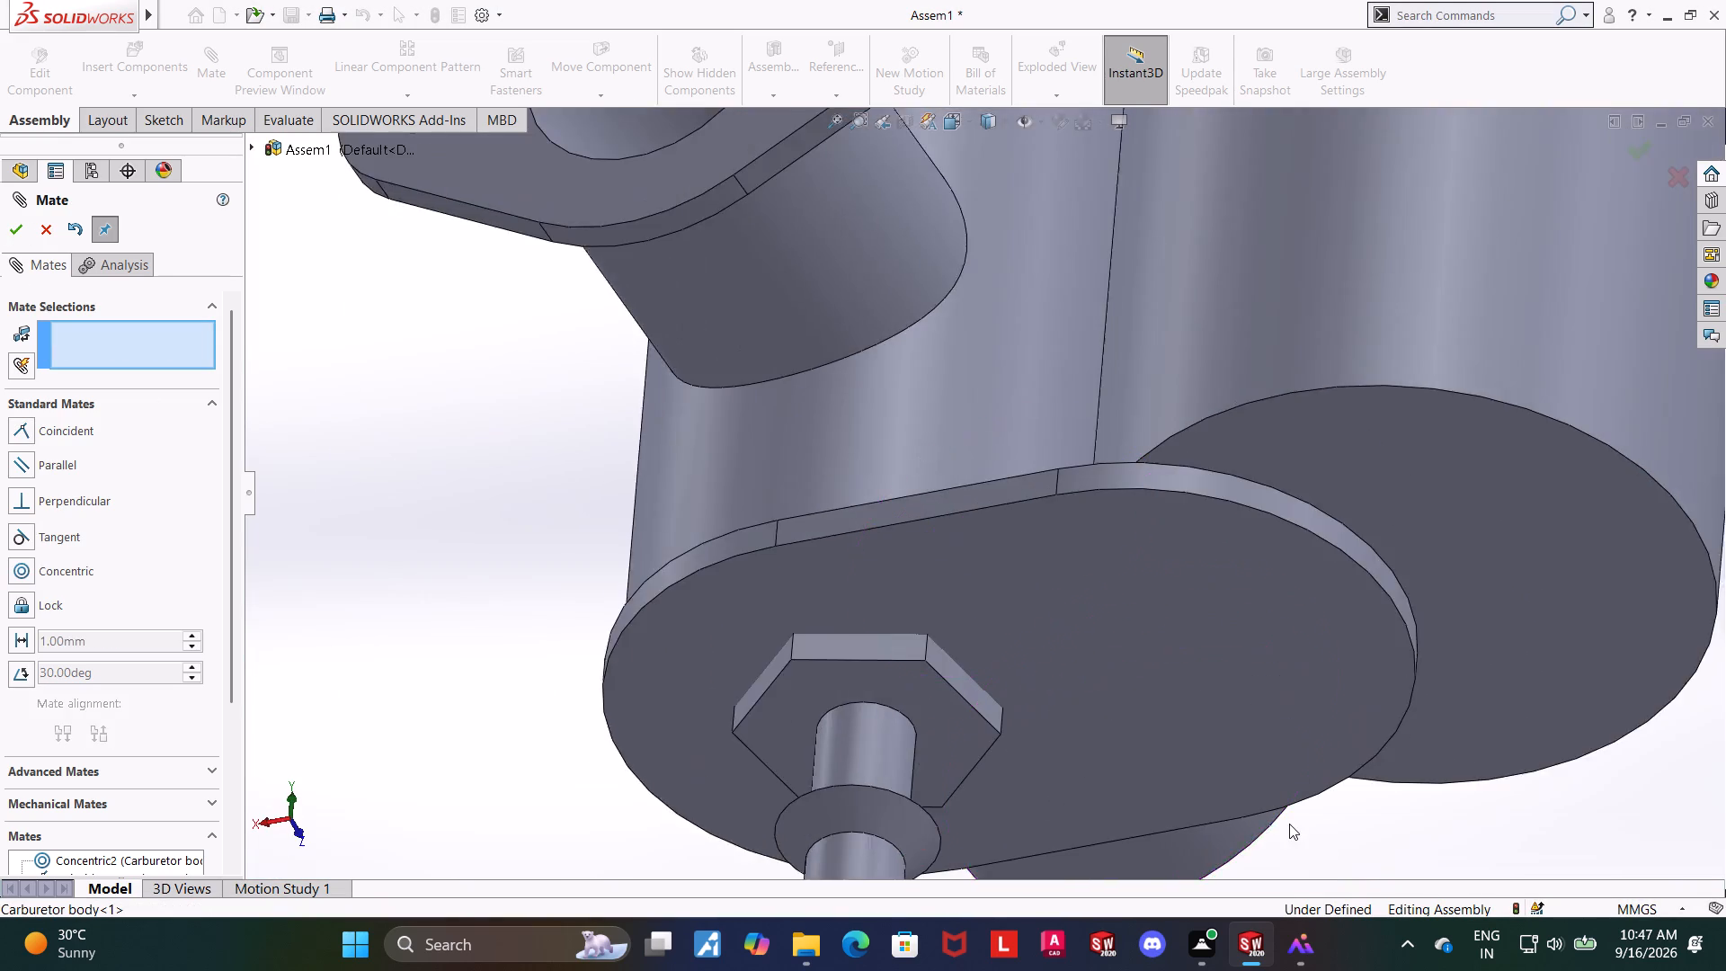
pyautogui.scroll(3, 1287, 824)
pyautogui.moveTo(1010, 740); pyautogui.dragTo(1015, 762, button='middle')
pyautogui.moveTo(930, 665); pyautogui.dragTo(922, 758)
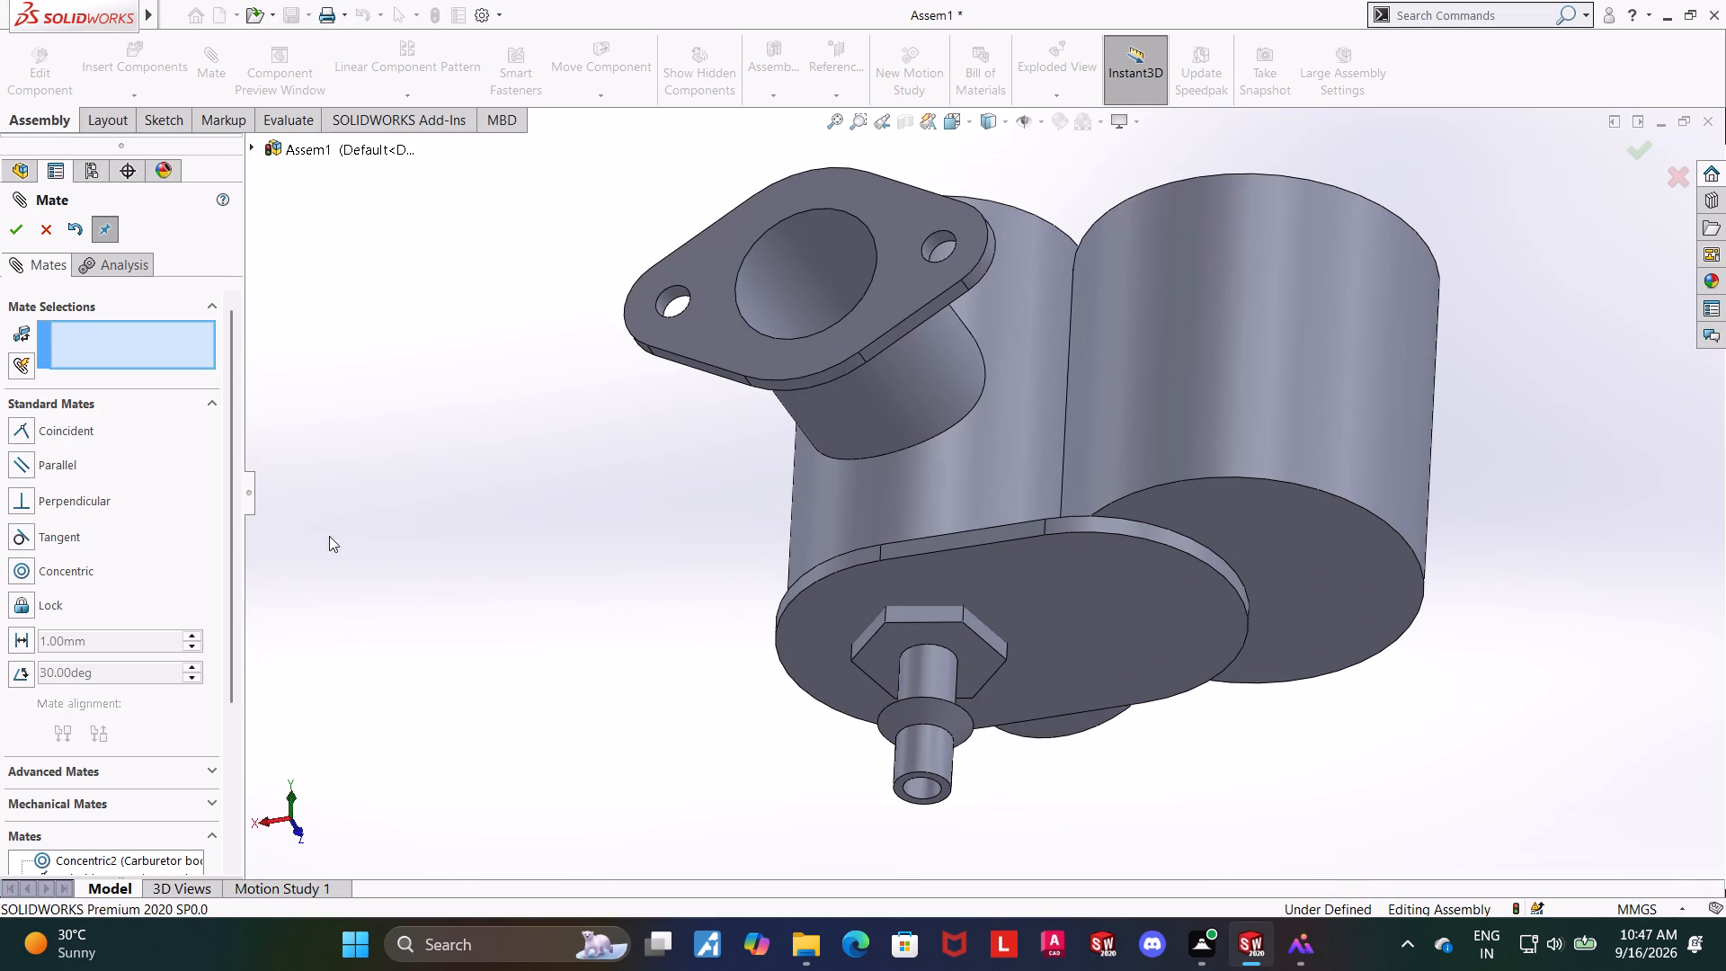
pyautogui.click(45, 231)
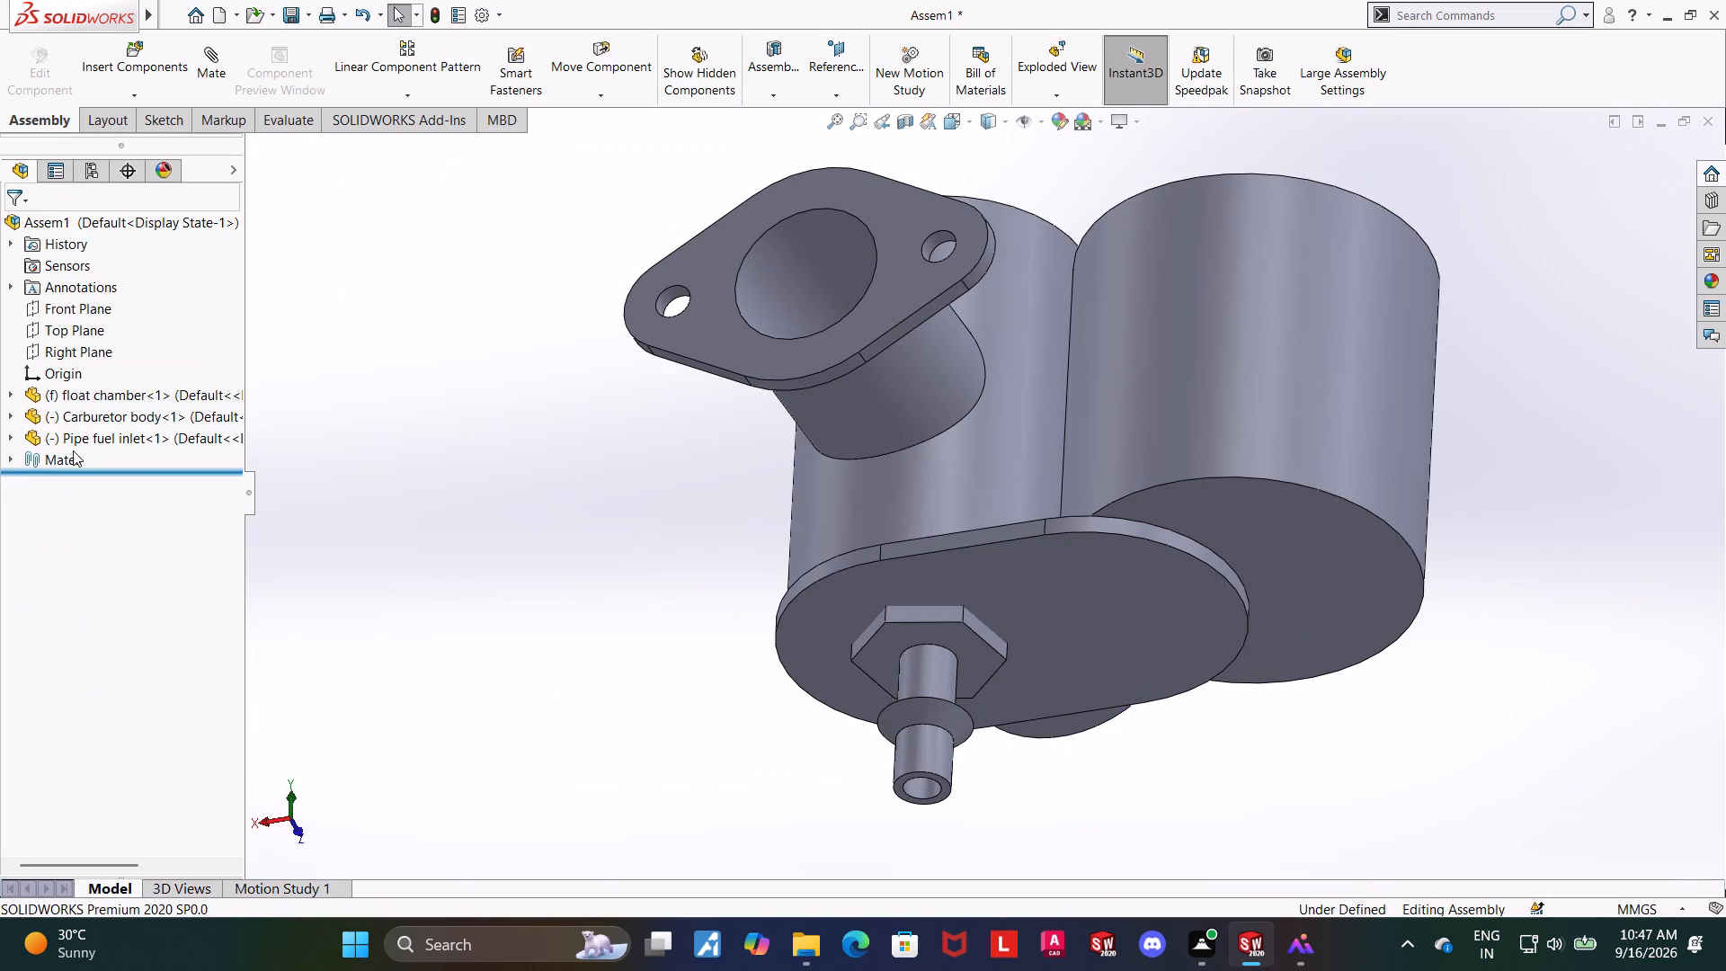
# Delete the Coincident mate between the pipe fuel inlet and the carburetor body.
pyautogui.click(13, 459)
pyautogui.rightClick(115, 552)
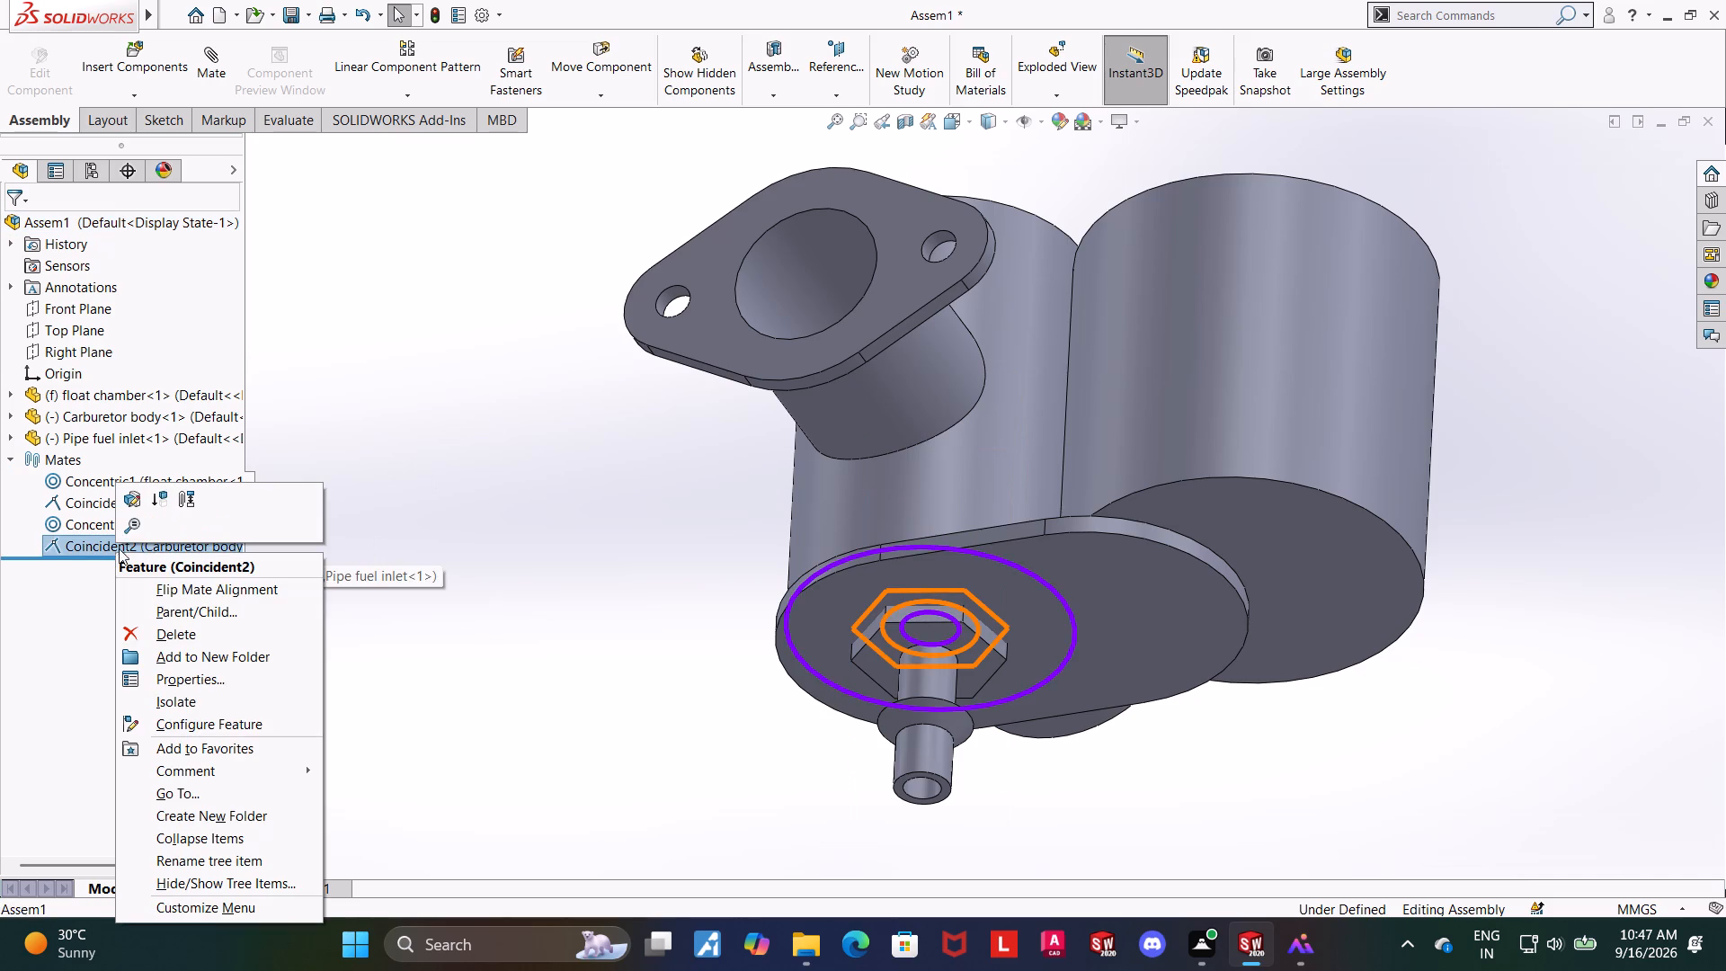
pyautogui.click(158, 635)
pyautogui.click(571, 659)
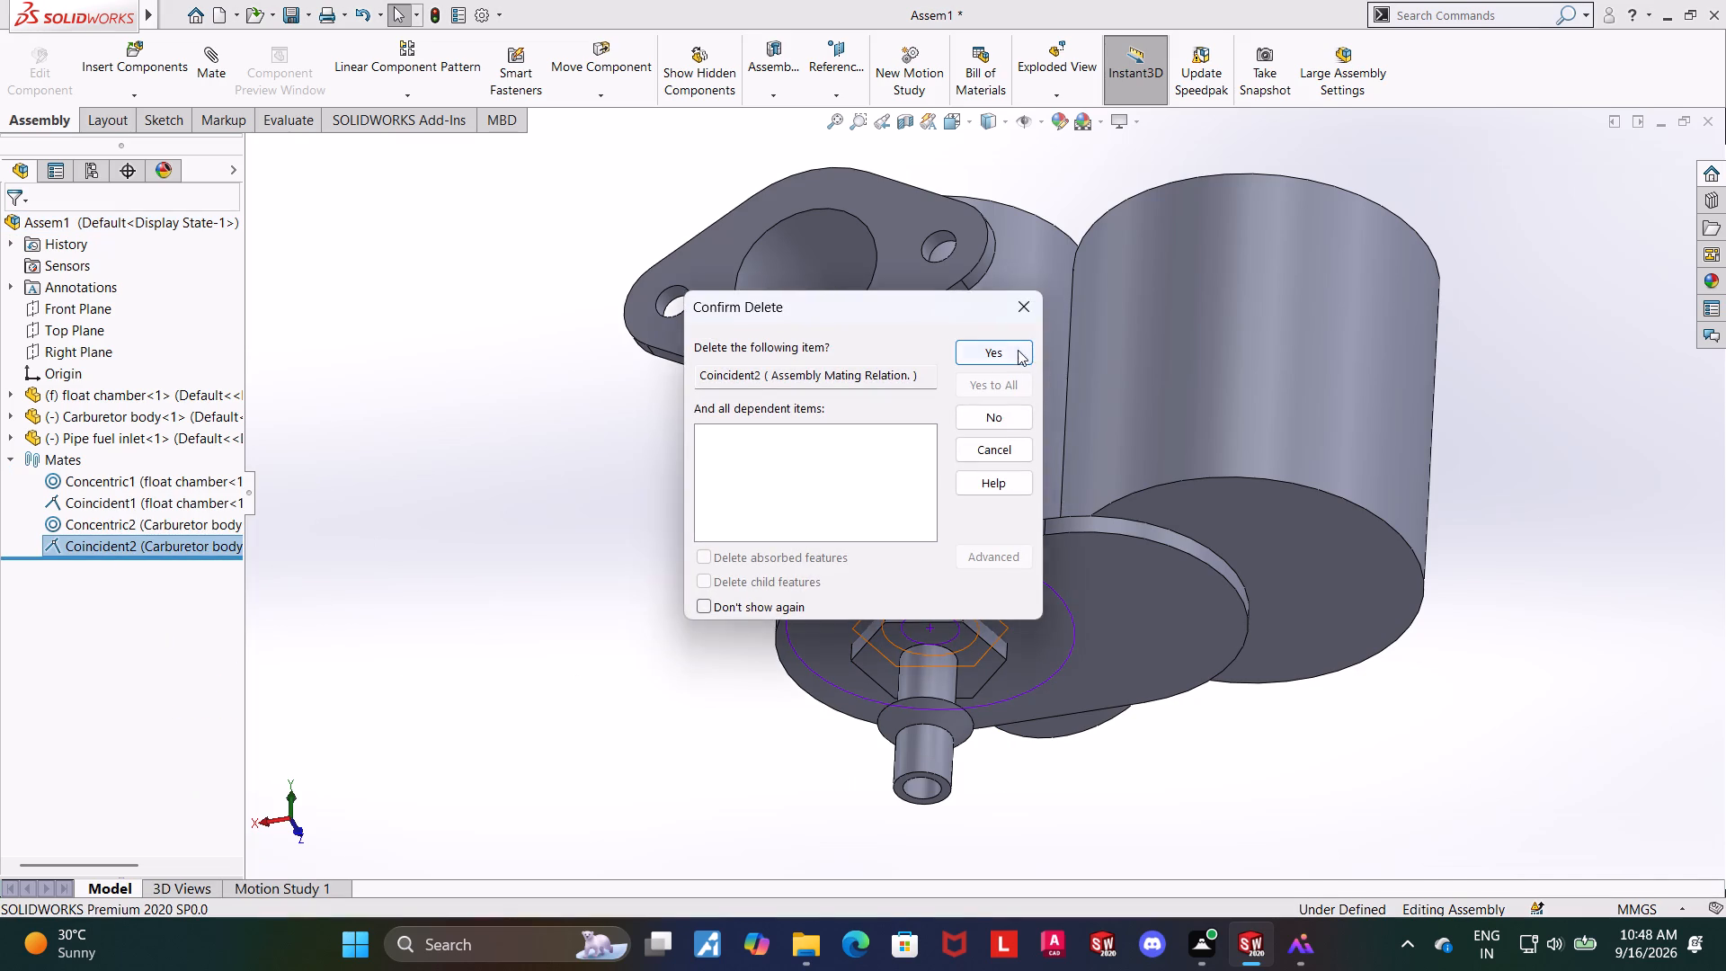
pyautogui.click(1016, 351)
# Lower the pipe fuel inlet and add a Coincident mate between its hexagon's top face and the underside of the float chamber's plate.
pyautogui.moveTo(946, 613); pyautogui.dragTo(944, 657)
pyautogui.click(1421, 745)
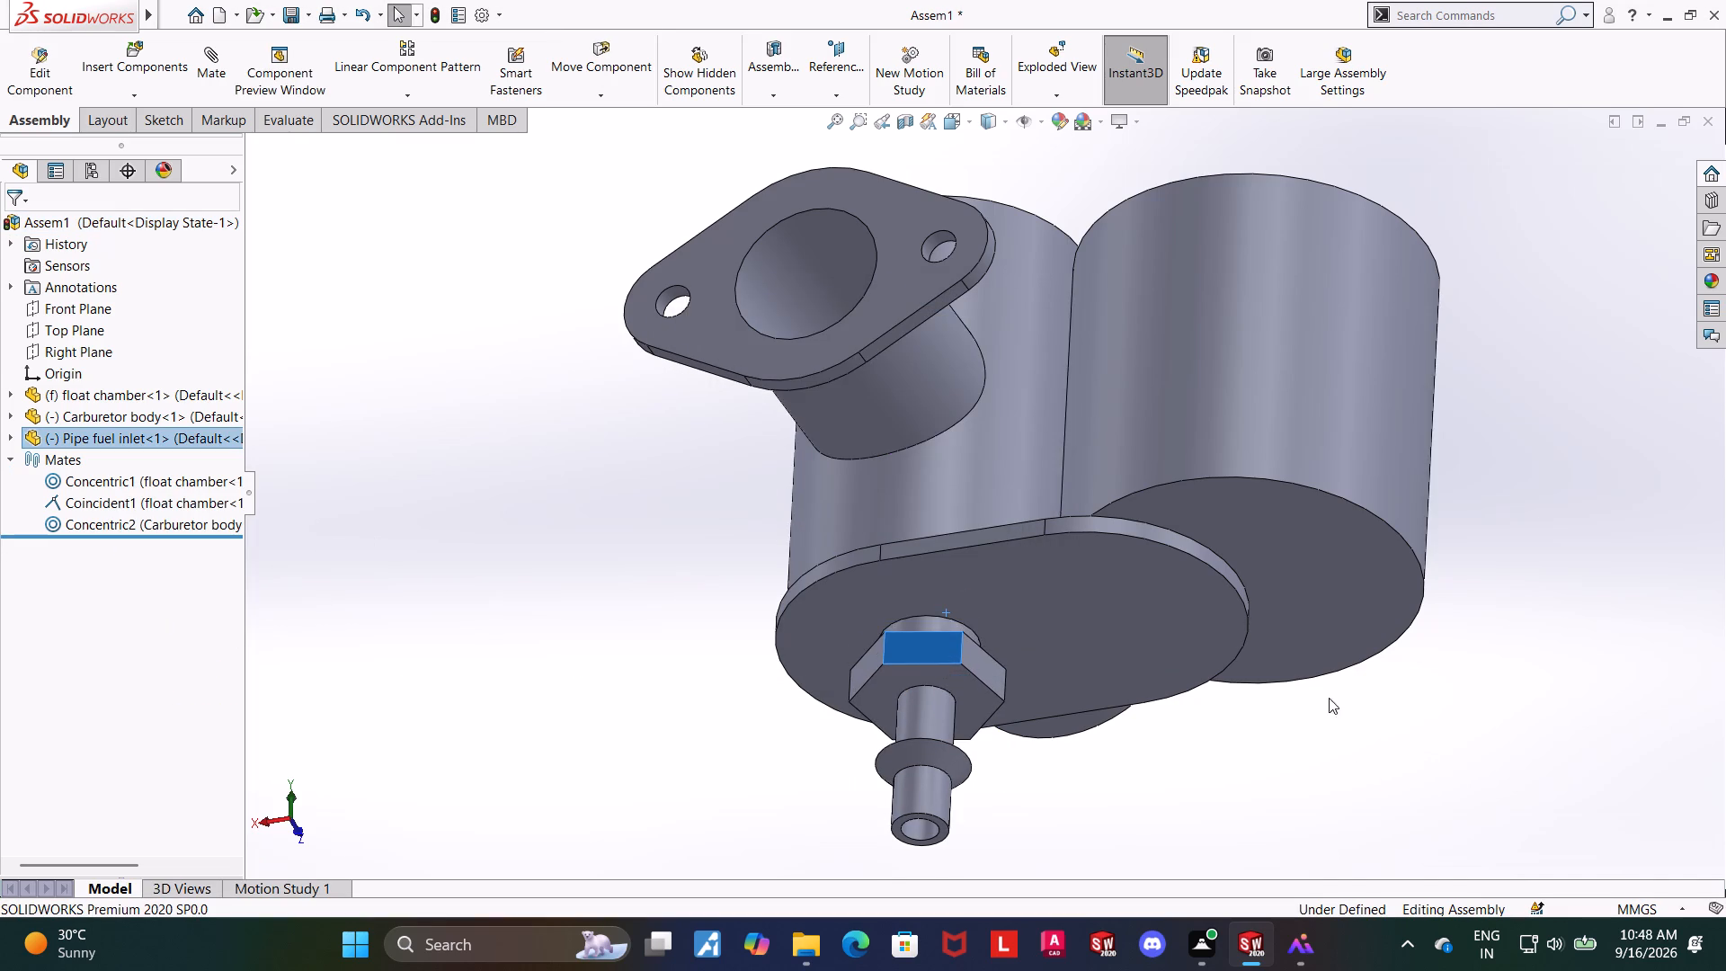
pyautogui.moveTo(1326, 696); pyautogui.dragTo(1320, 775, button='middle')
pyautogui.scroll(-3, 1010, 675)
pyautogui.moveTo(1046, 710); pyautogui.dragTo(1038, 804, button='middle')
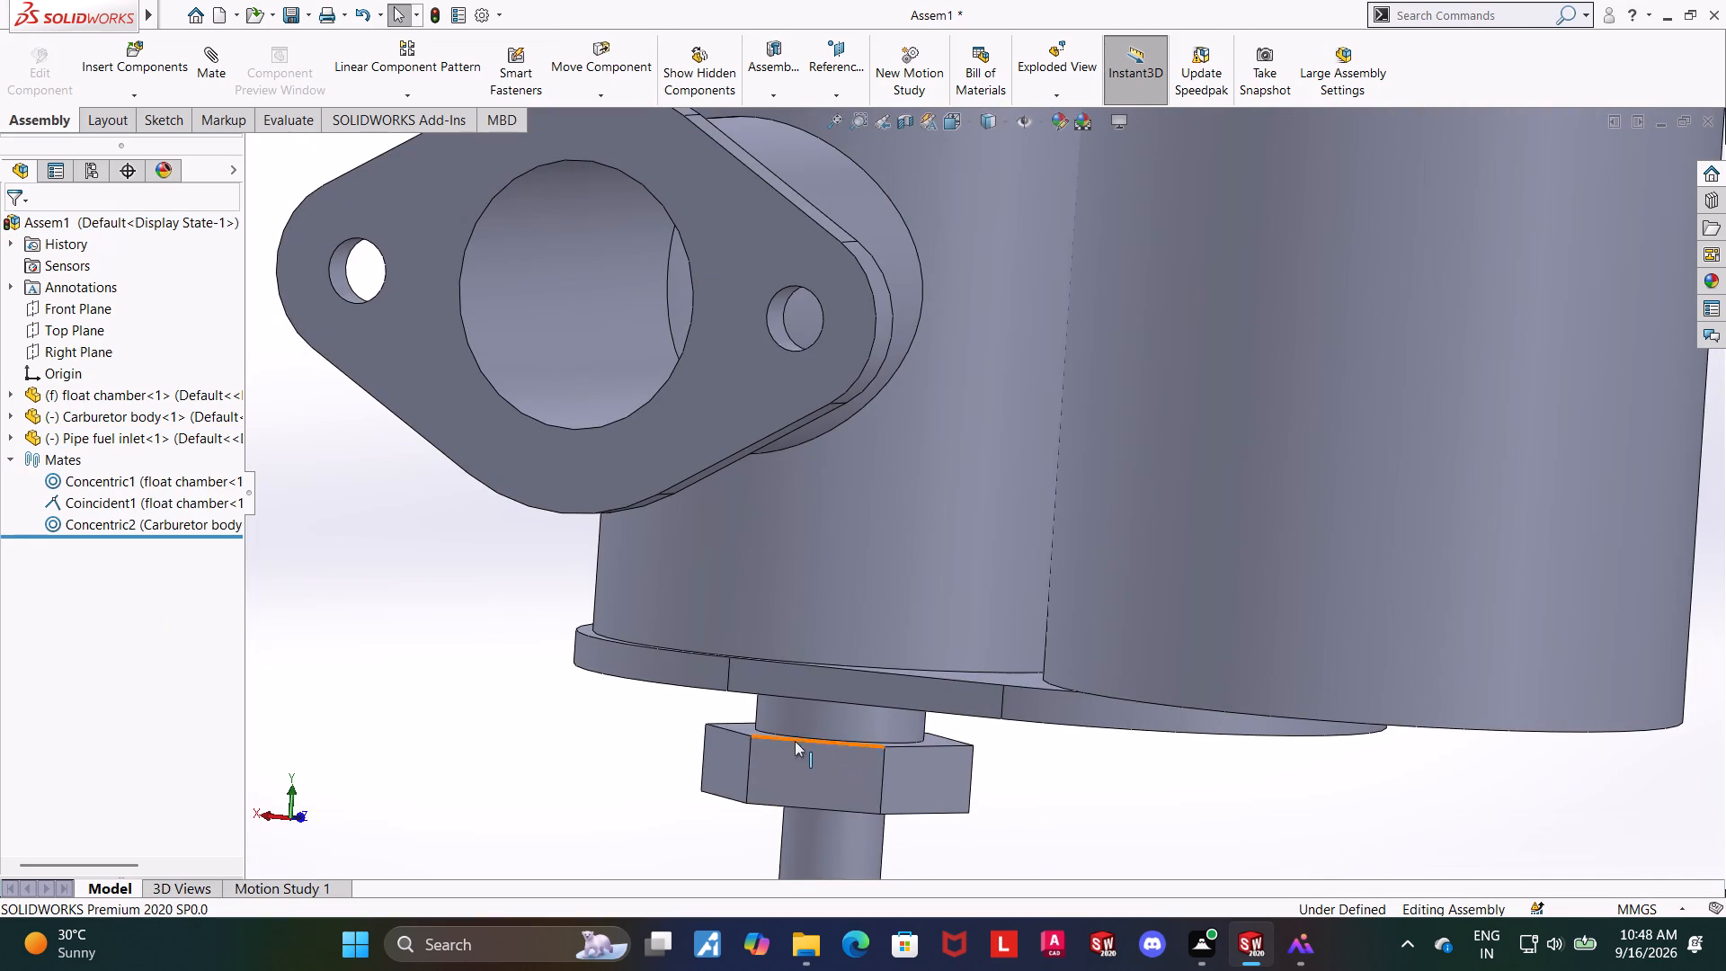
pyautogui.scroll(-7, 743, 720)
pyautogui.click(895, 595)
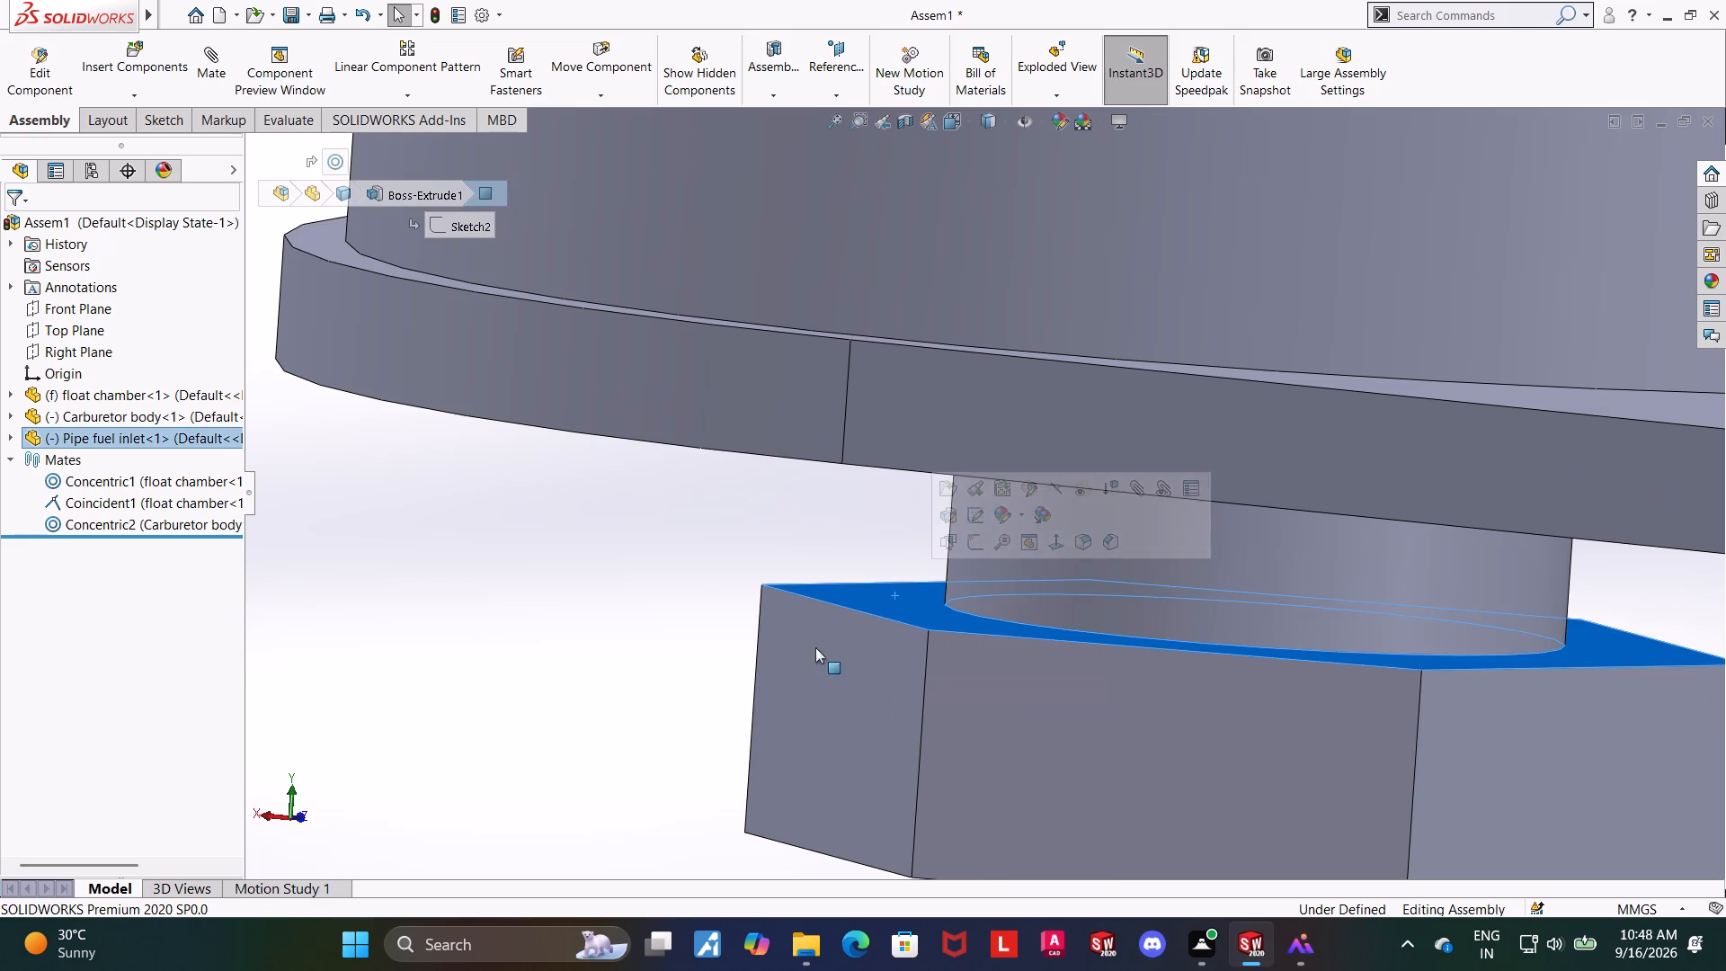
pyautogui.moveTo(651, 682); pyautogui.dragTo(666, 546, button='middle')
pyautogui.keyDown('ctrl'); pyautogui.click(759, 606); pyautogui.keyUp('ctrl')
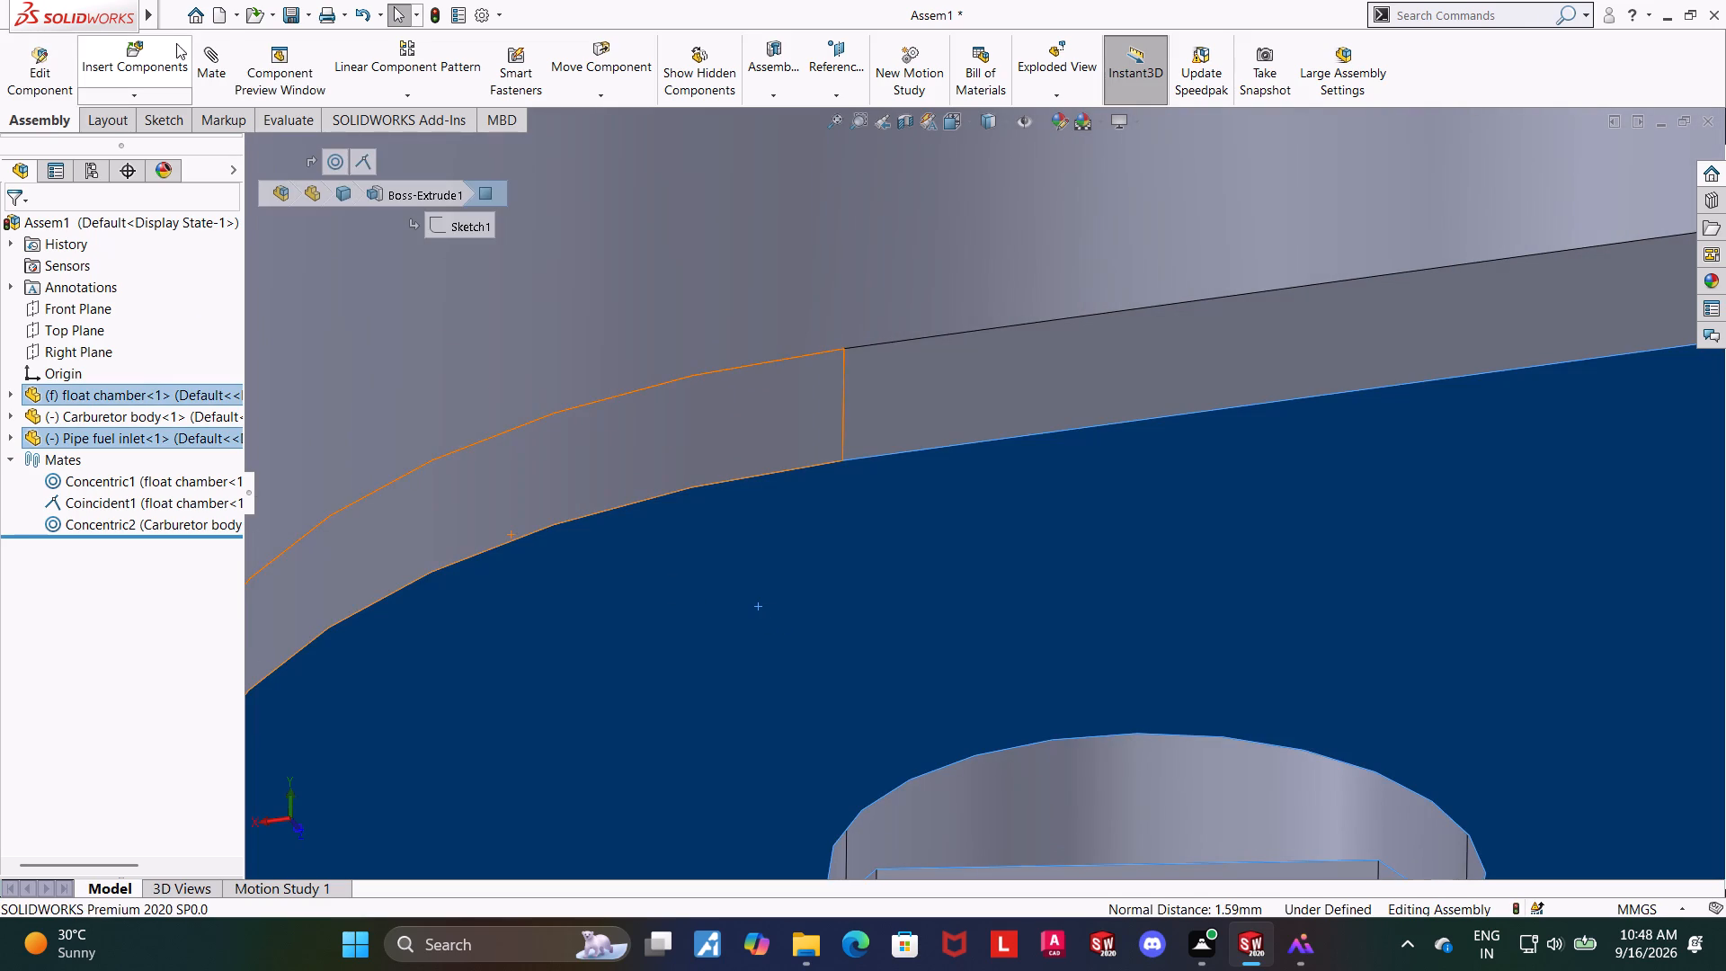
pyautogui.click(209, 56)
pyautogui.scroll(7, 784, 414)
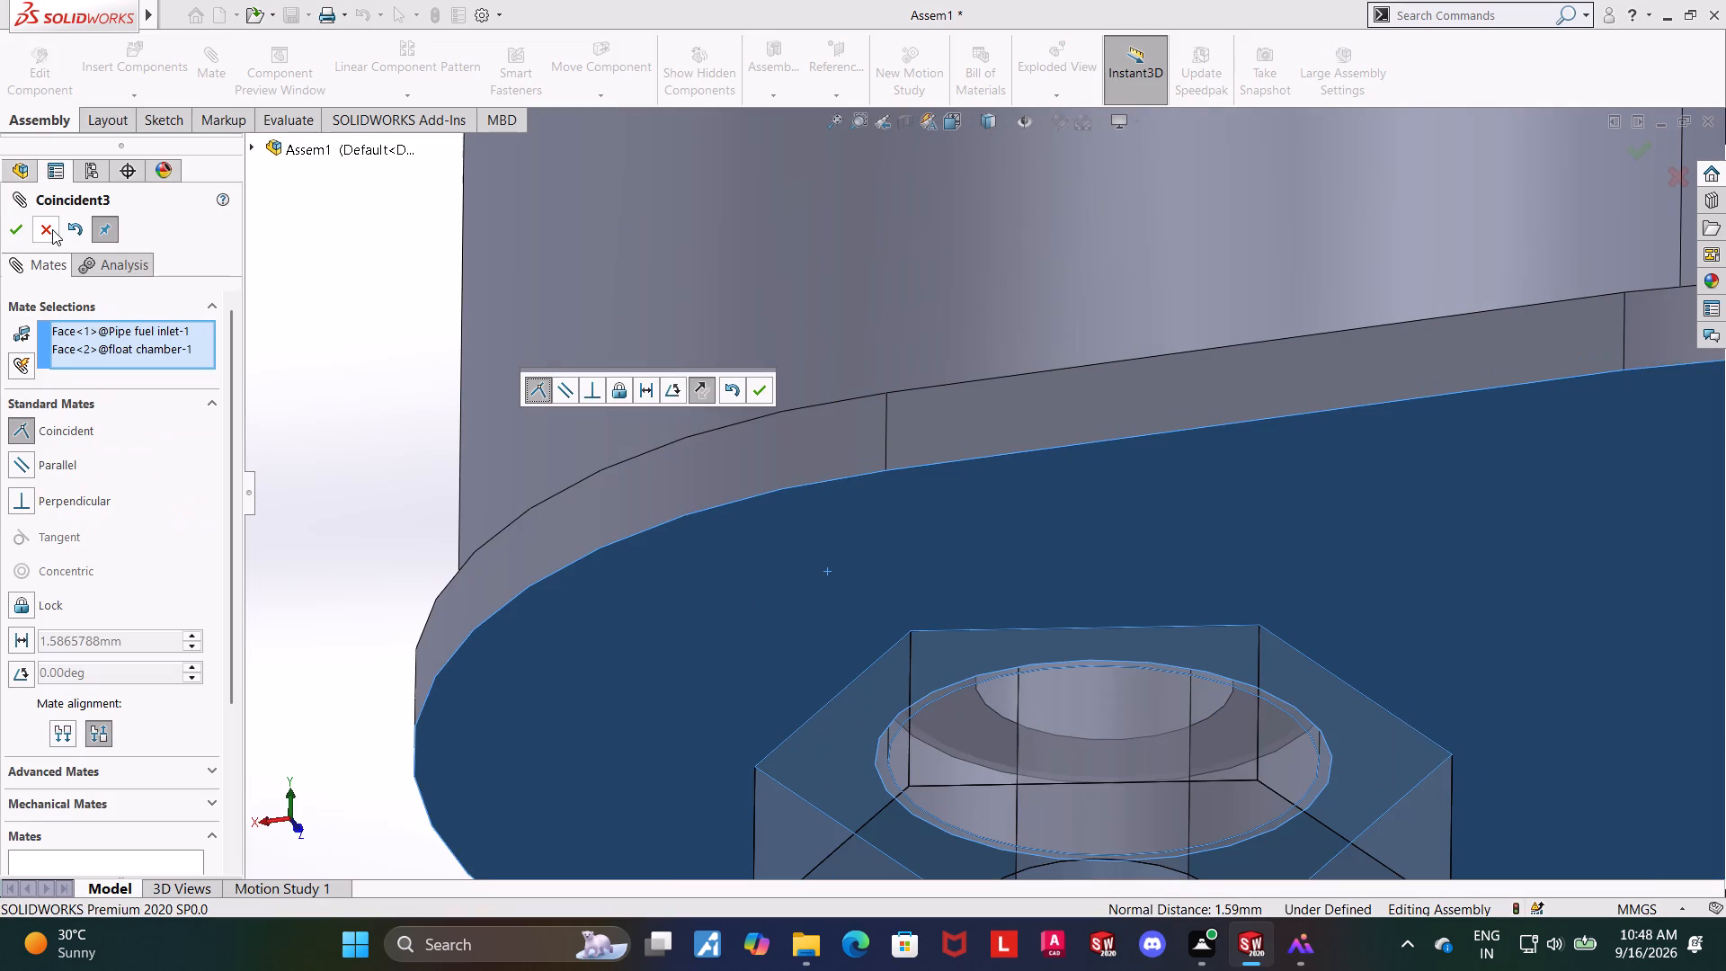
pyautogui.click(19, 235)
pyautogui.scroll(7, 426, 468)
pyautogui.scroll(1, 556, 550)
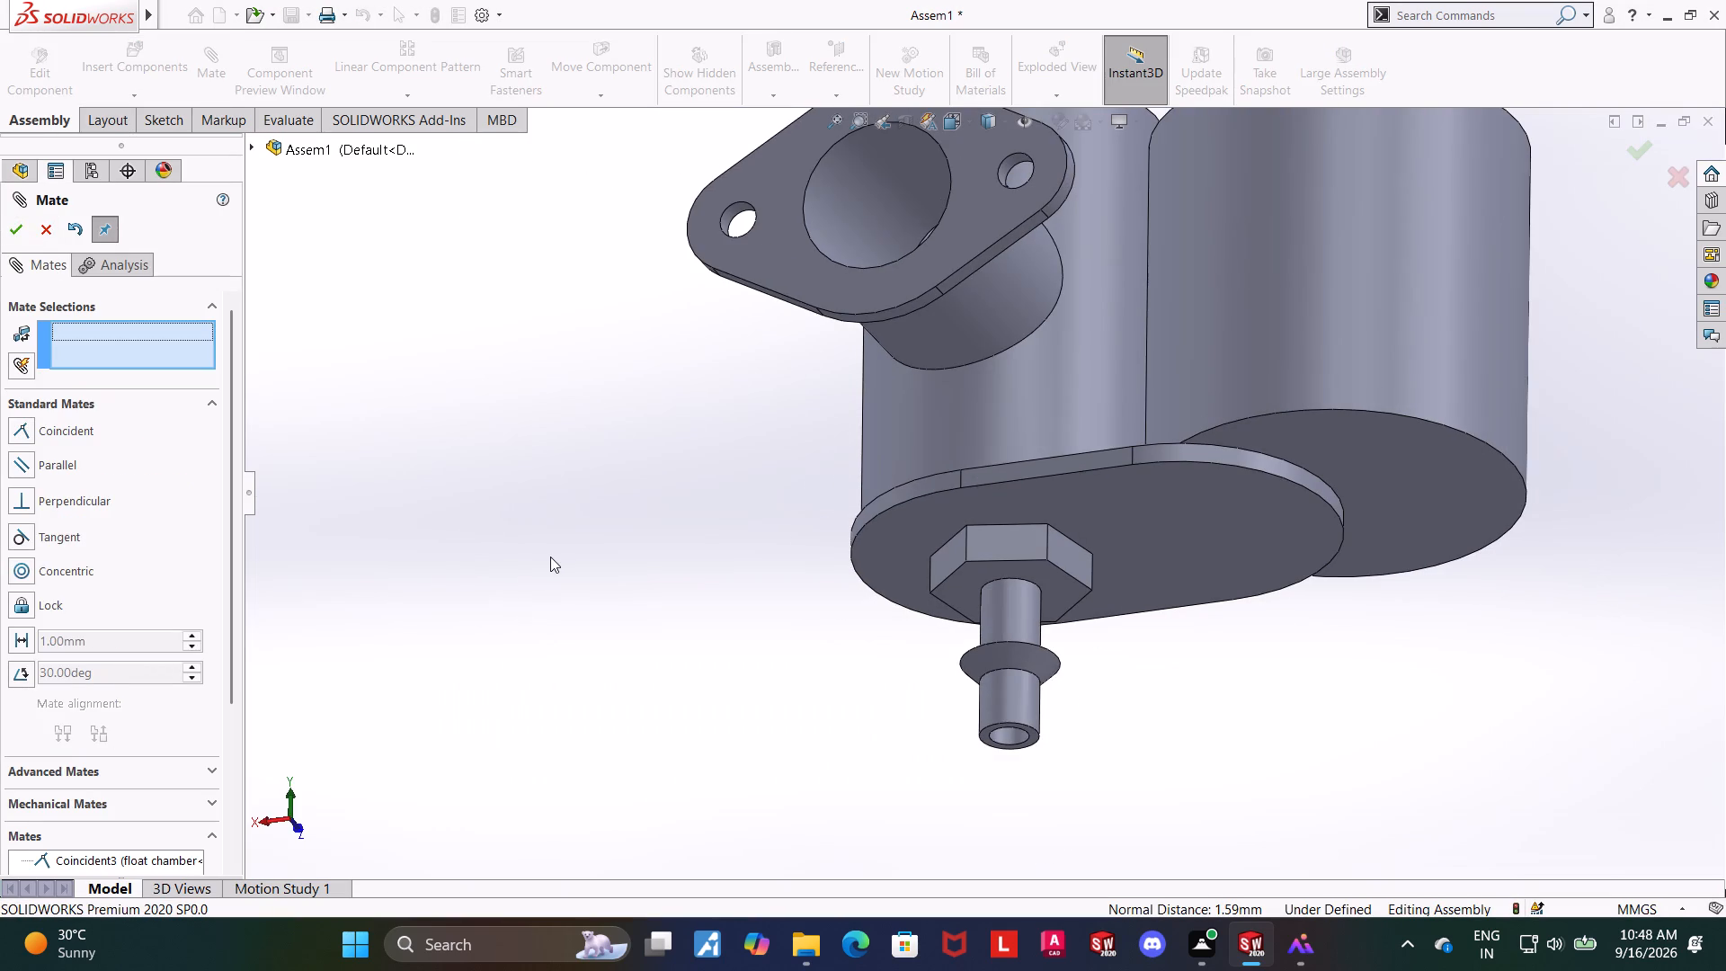
# Examine from above and below how the pipe fuel inlet sits inside the carburetor body and under the float chamber's plate.
pyautogui.moveTo(558, 564); pyautogui.dragTo(603, 719, button='middle')
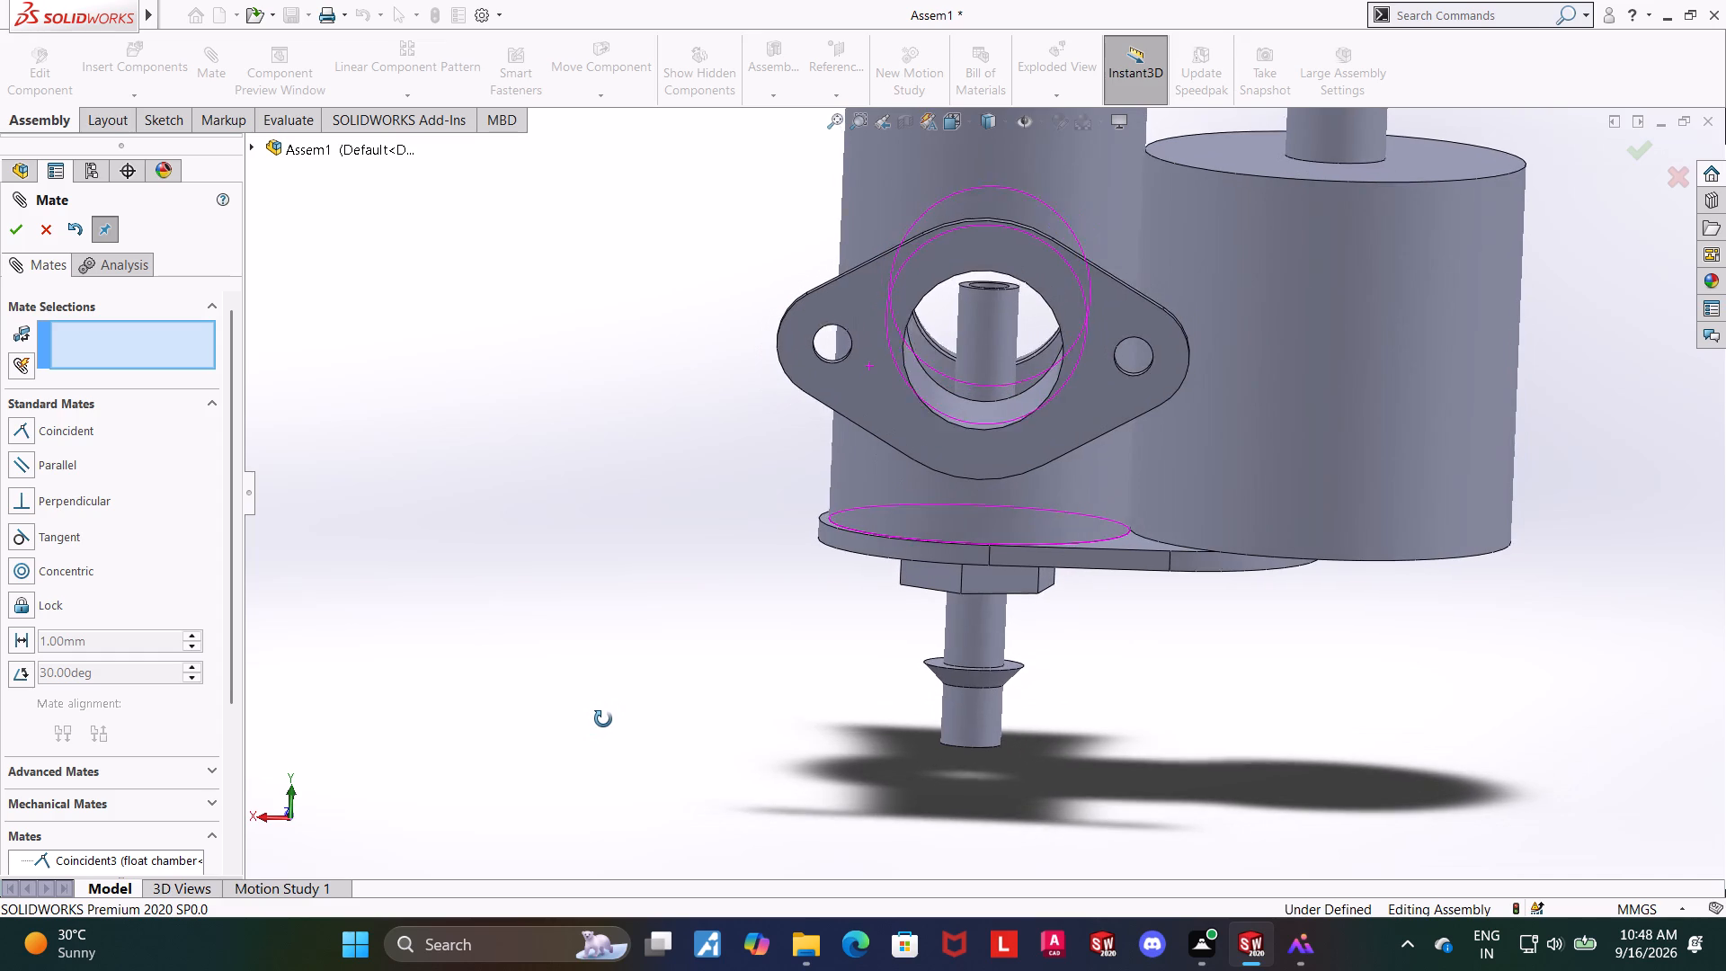
pyautogui.moveTo(603, 719); pyautogui.dragTo(607, 718, button='middle')
pyautogui.moveTo(1329, 739); pyautogui.dragTo(1325, 842, button='middle')
pyautogui.scroll(7, 1325, 842)
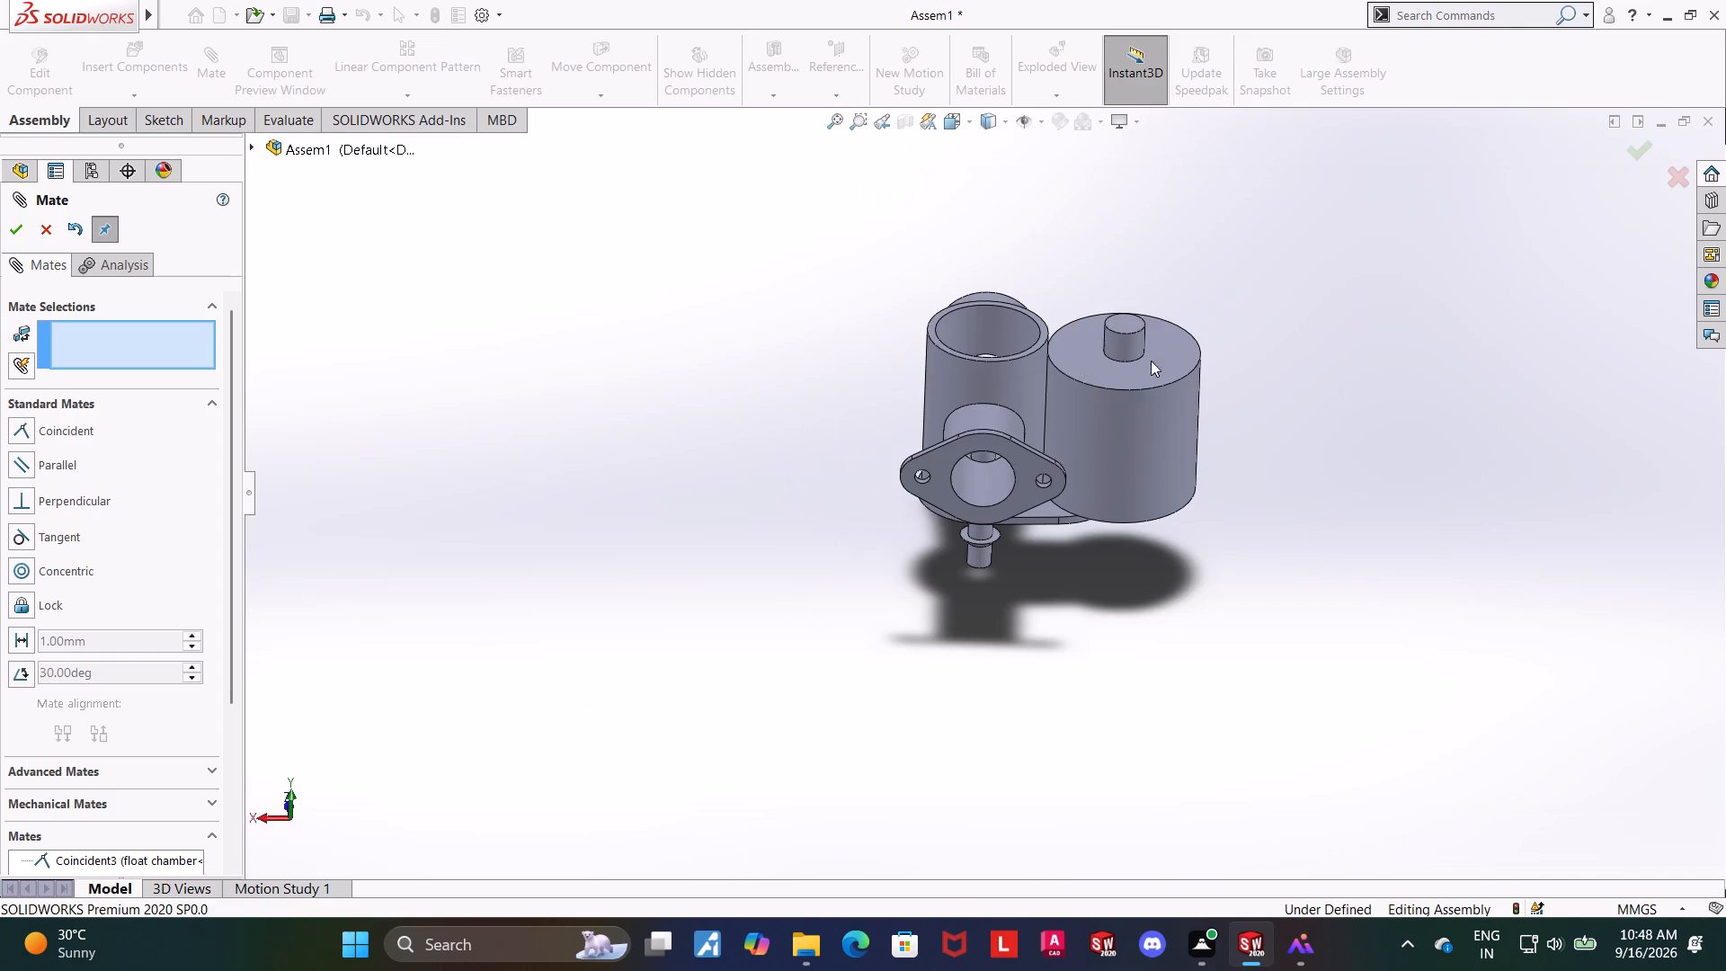
pyautogui.scroll(-4, 1072, 363)
pyautogui.moveTo(1056, 338); pyautogui.dragTo(1053, 567, button='middle')
pyautogui.scroll(-6, 842, 620)
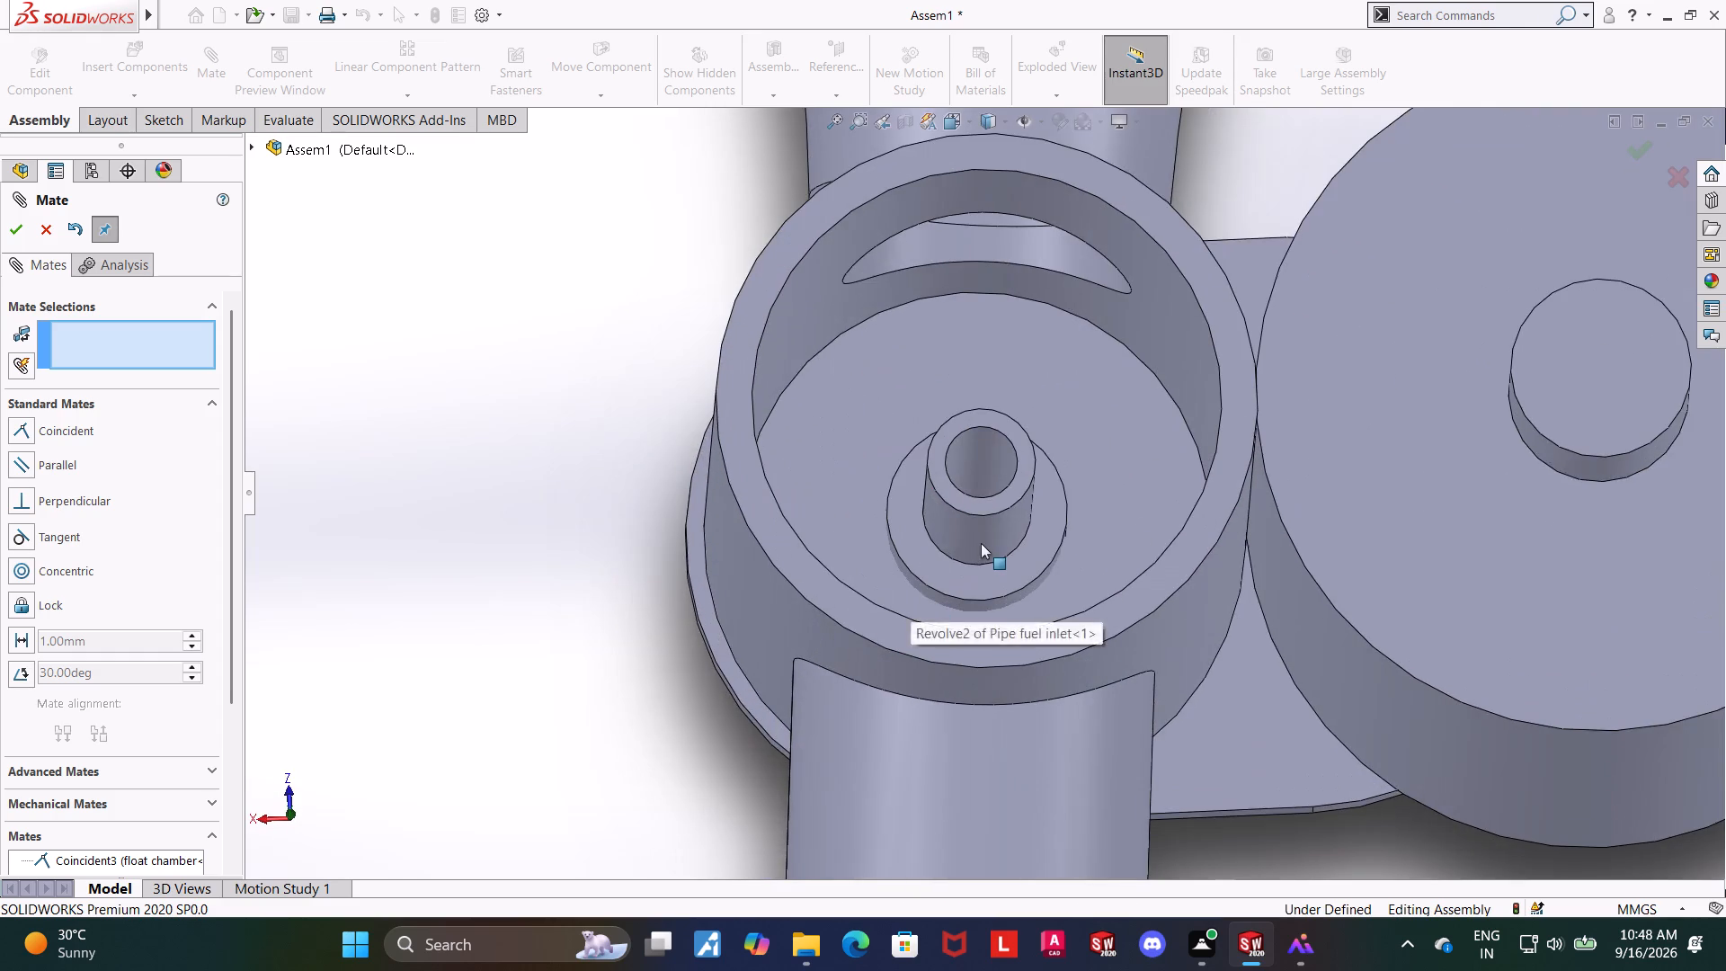
pyautogui.moveTo(982, 543); pyautogui.dragTo(981, 533, button='middle')
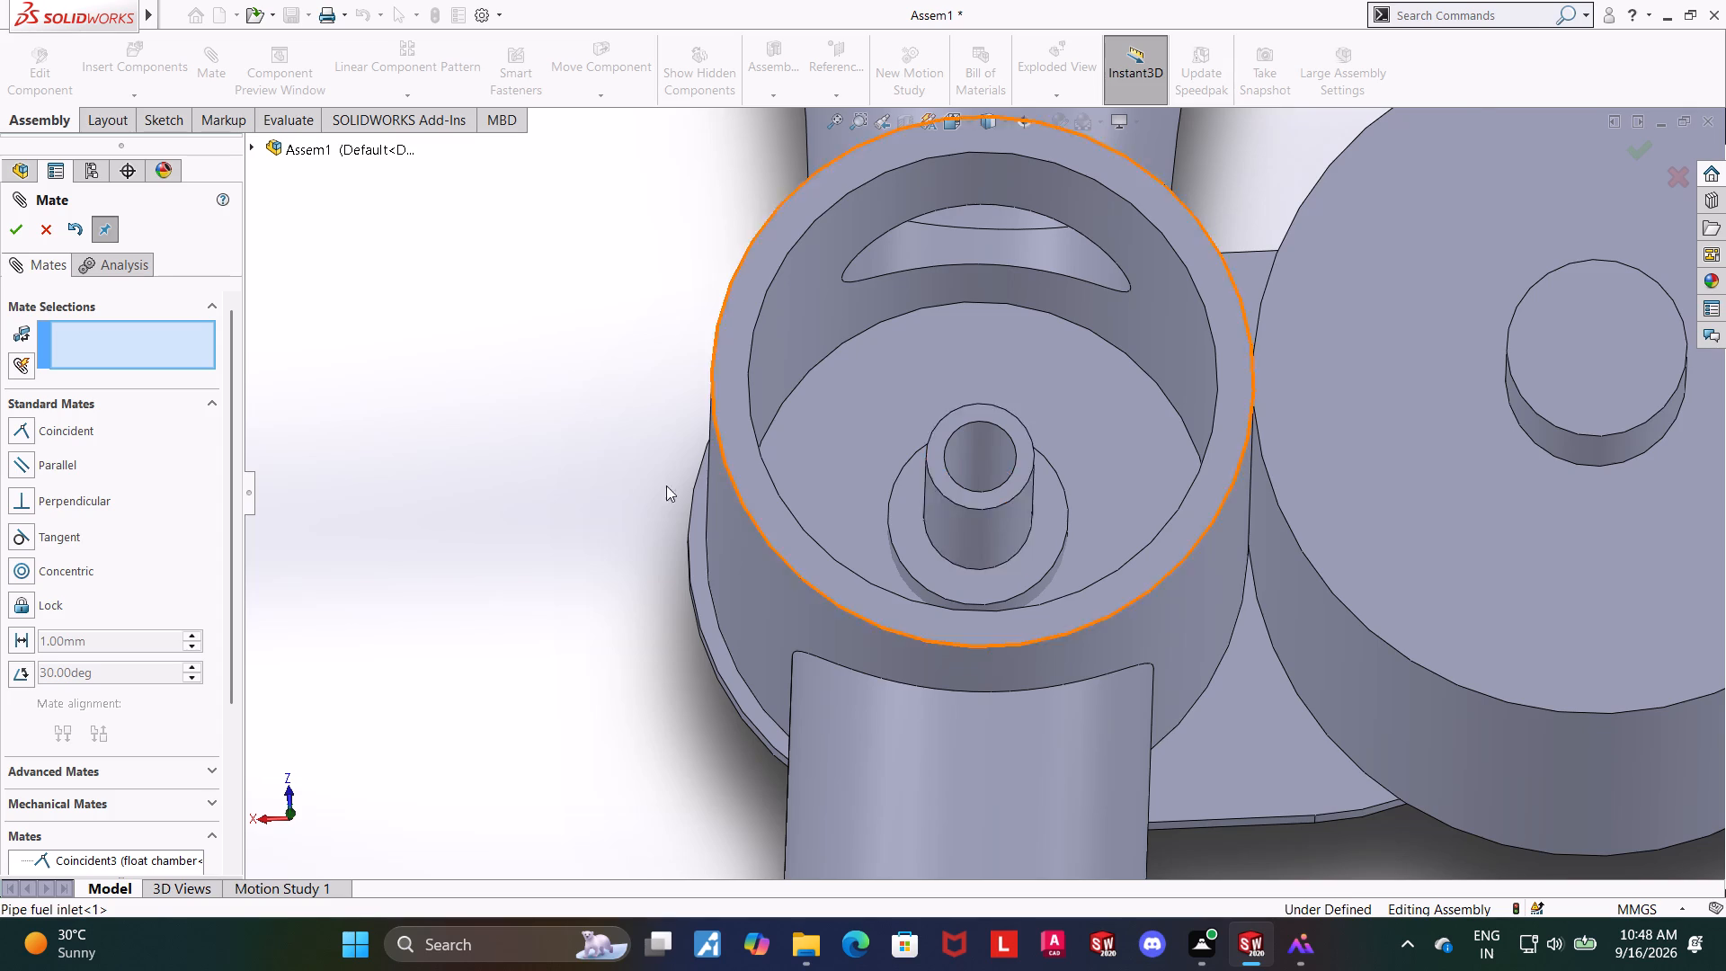
pyautogui.scroll(-2, 591, 523)
pyautogui.scroll(6, 576, 602)
pyautogui.moveTo(705, 683); pyautogui.dragTo(716, 309, button='middle')
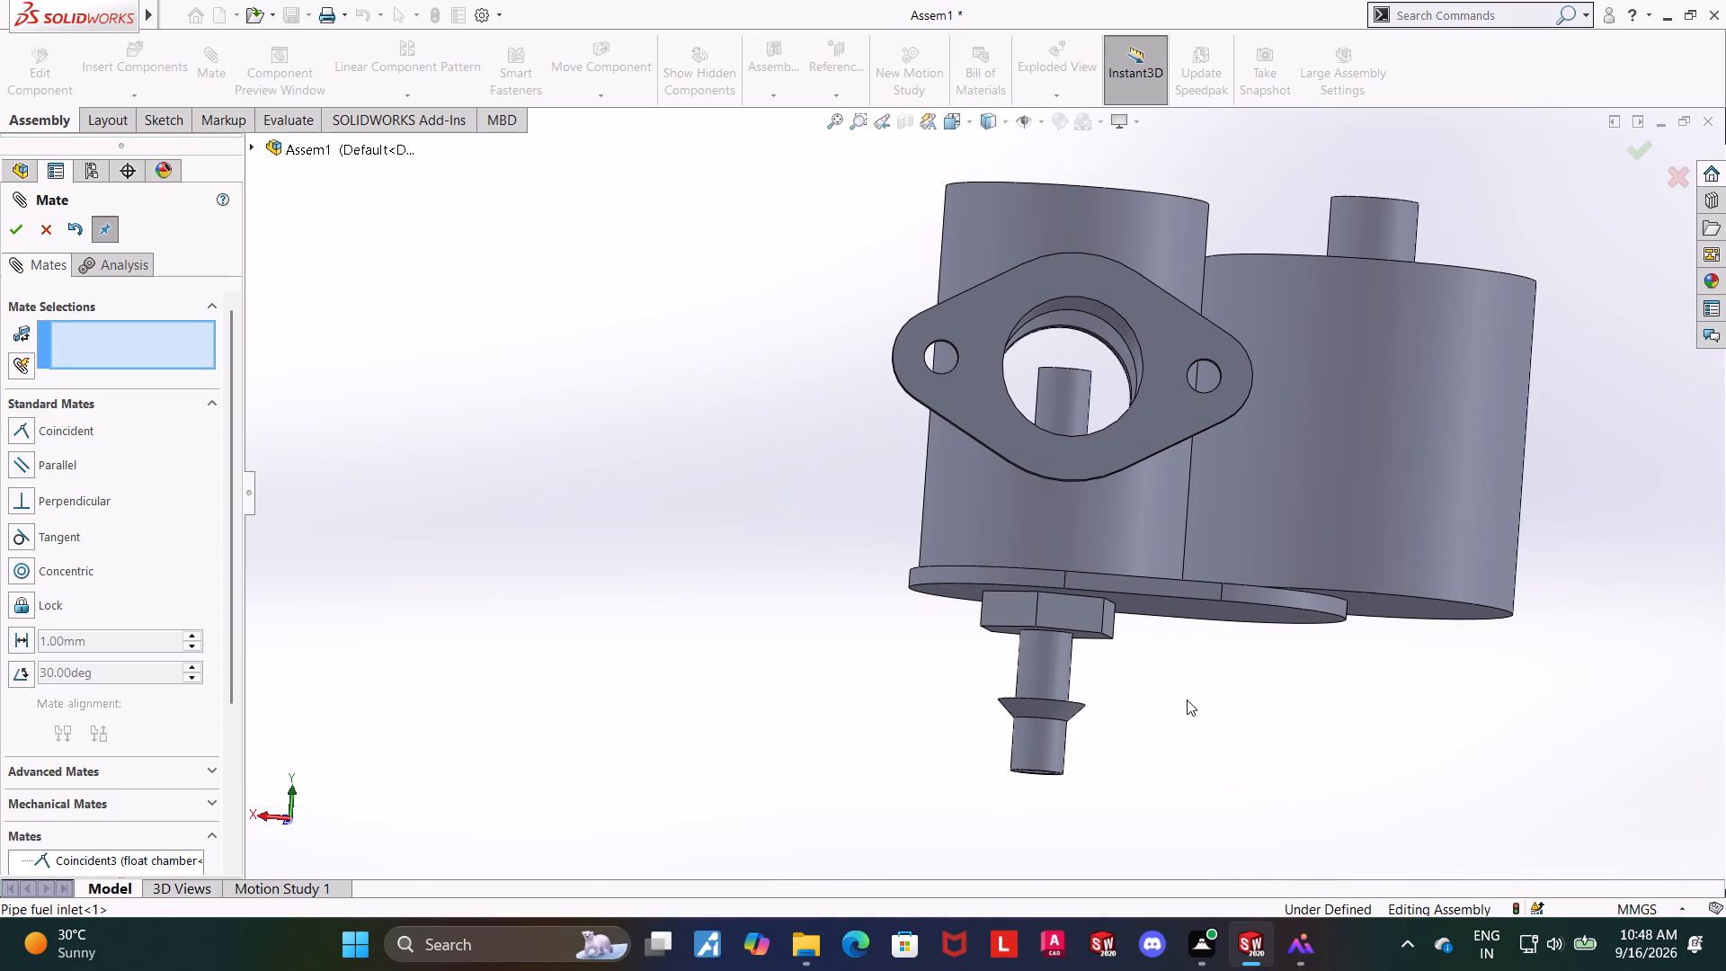
pyautogui.scroll(3, 1186, 700)
pyautogui.moveTo(1147, 668); pyautogui.dragTo(1128, 646, button='middle')
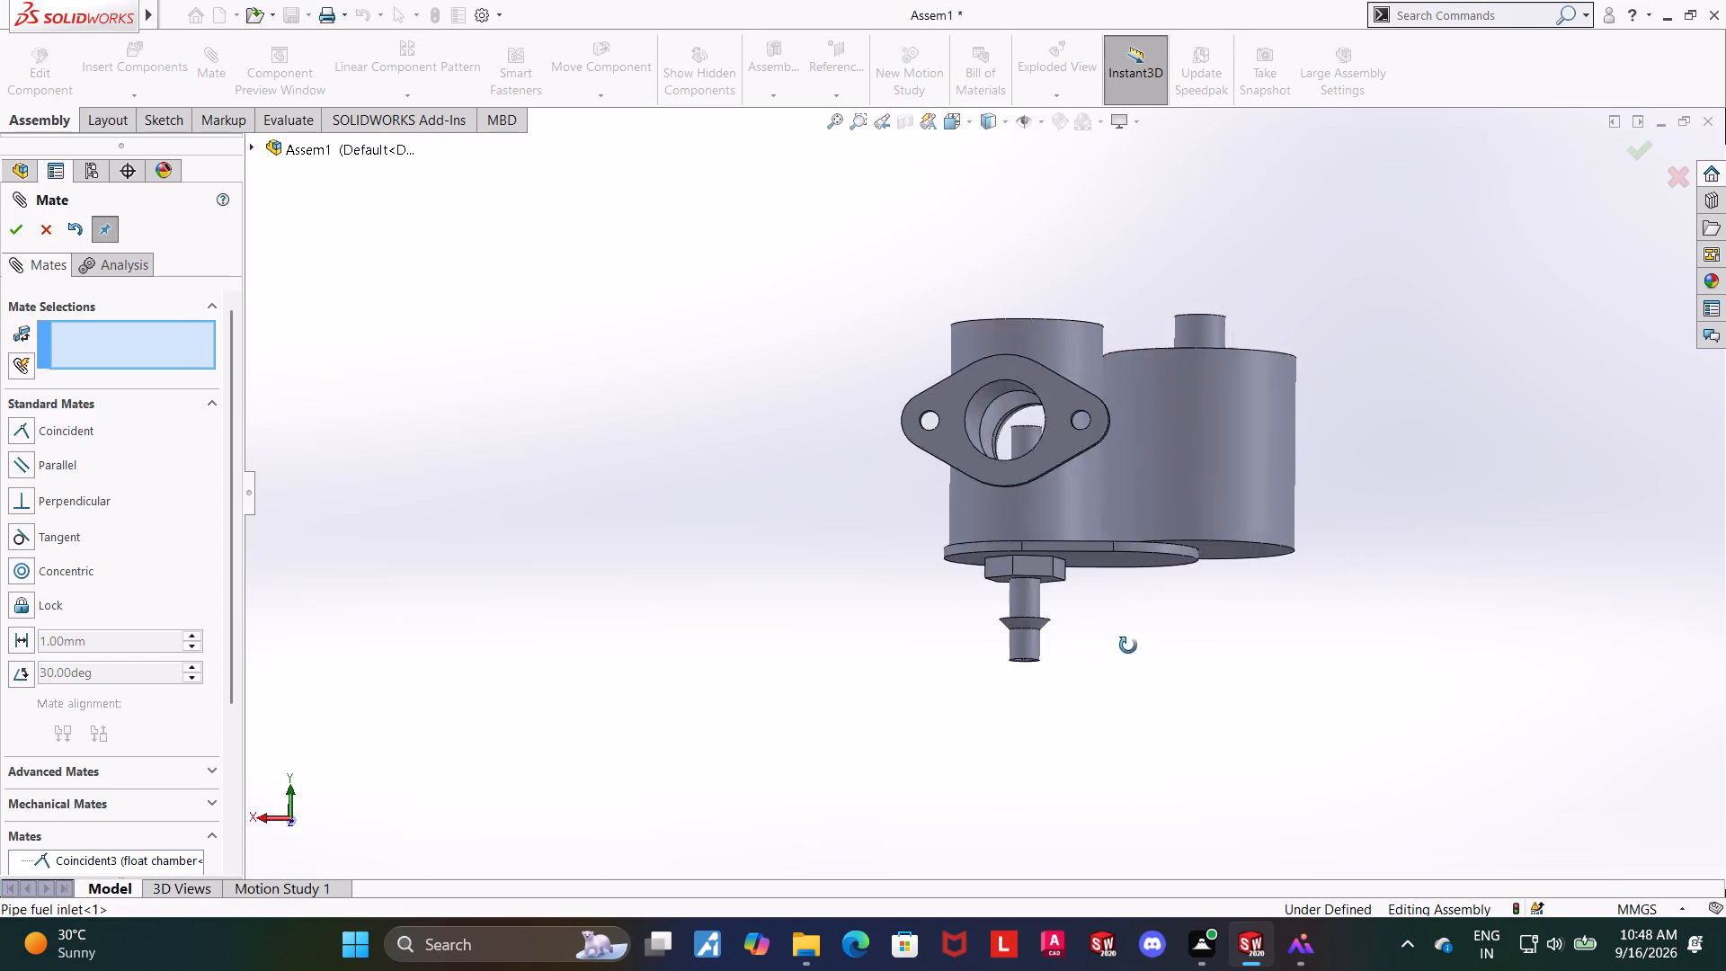
pyautogui.moveTo(1128, 646); pyautogui.dragTo(1120, 577, button='middle')
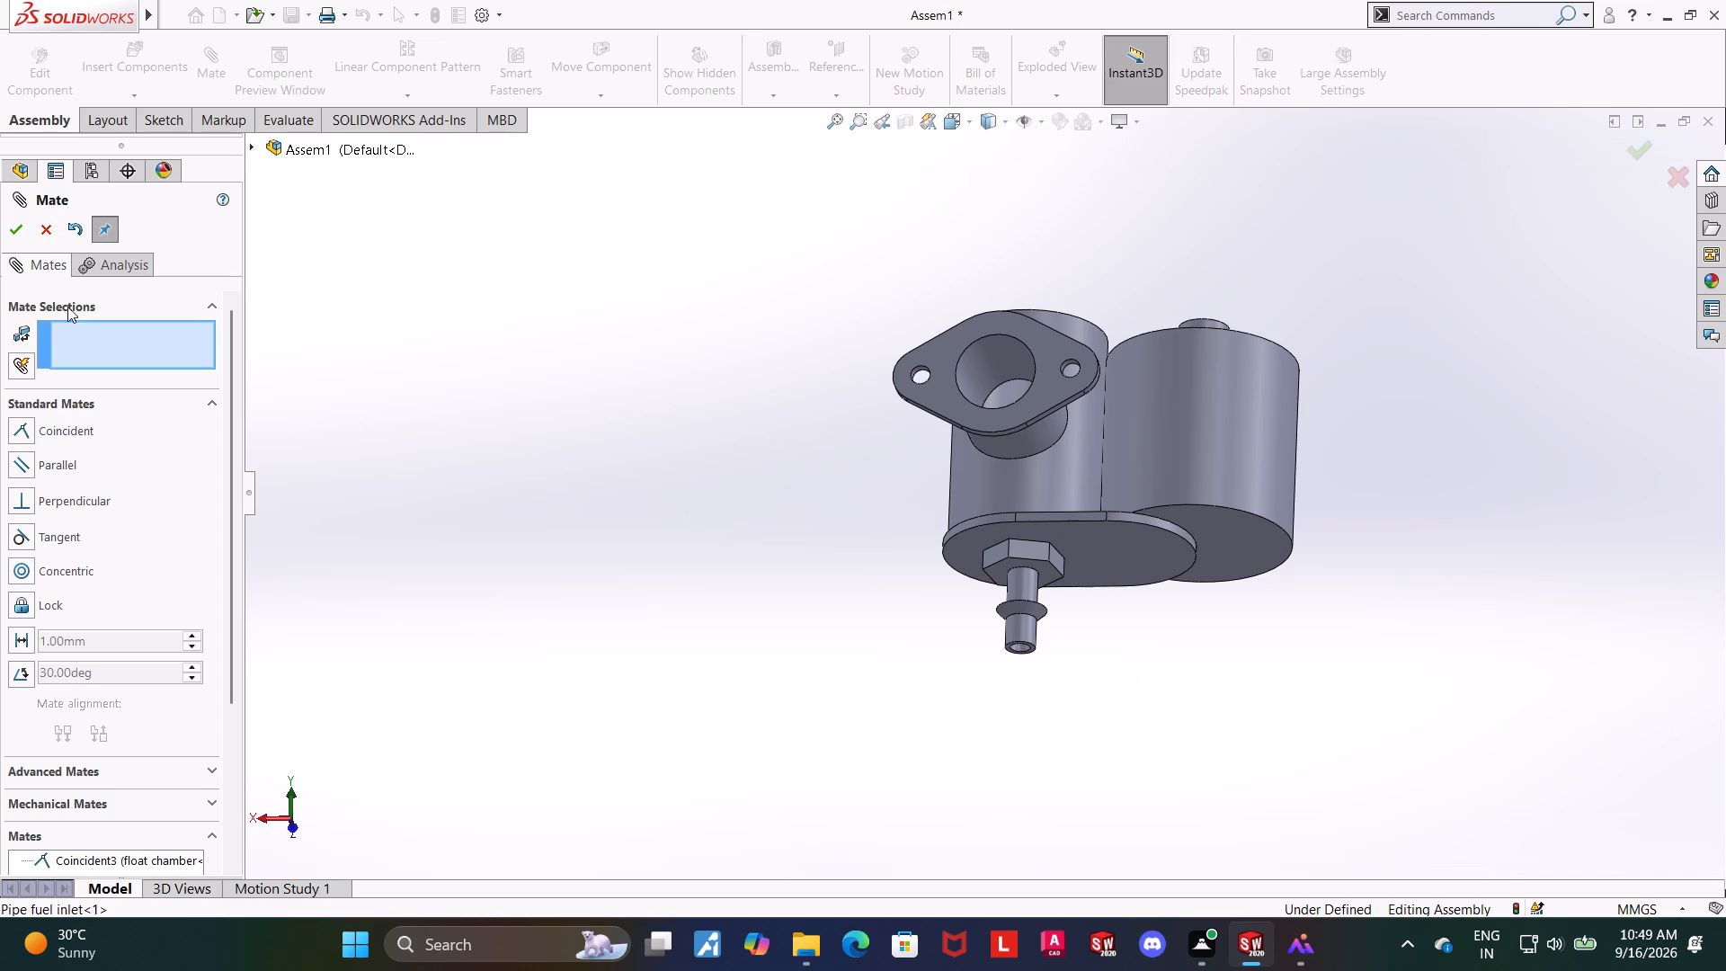
# Delete the Coincident mate between the pipe fuel inlet's hexagon and the float chamber's plate.
pyautogui.click(53, 226)
pyautogui.rightClick(78, 548)
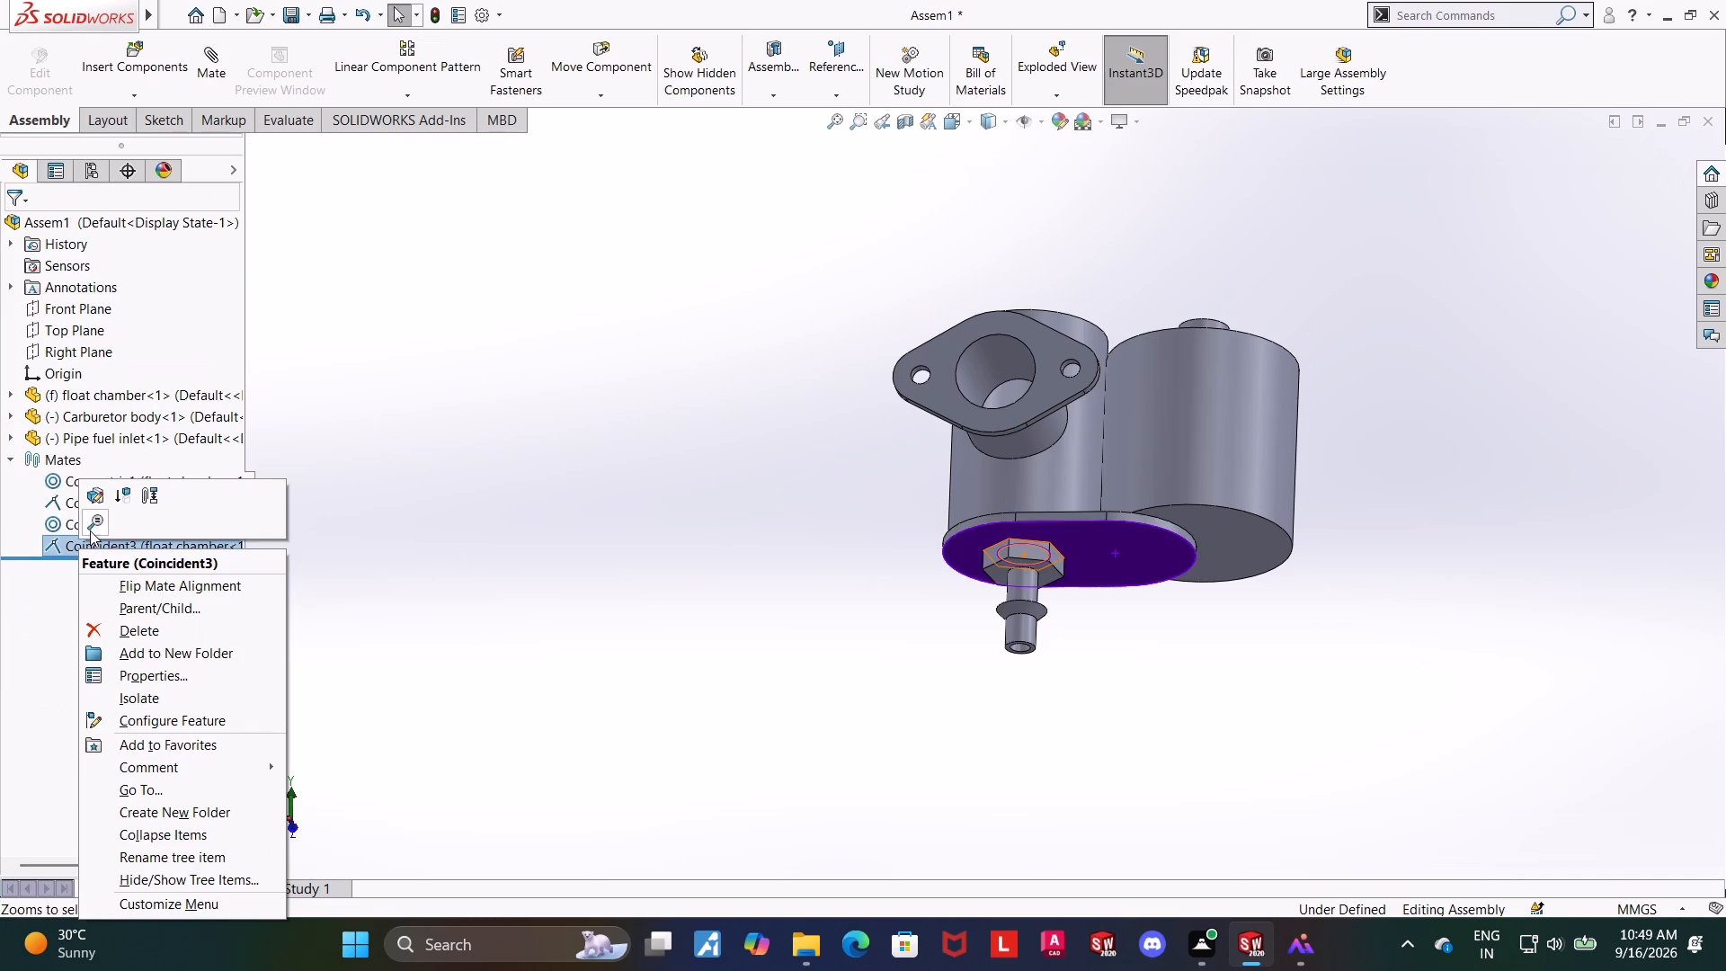
pyautogui.click(131, 623)
pyautogui.click(1005, 350)
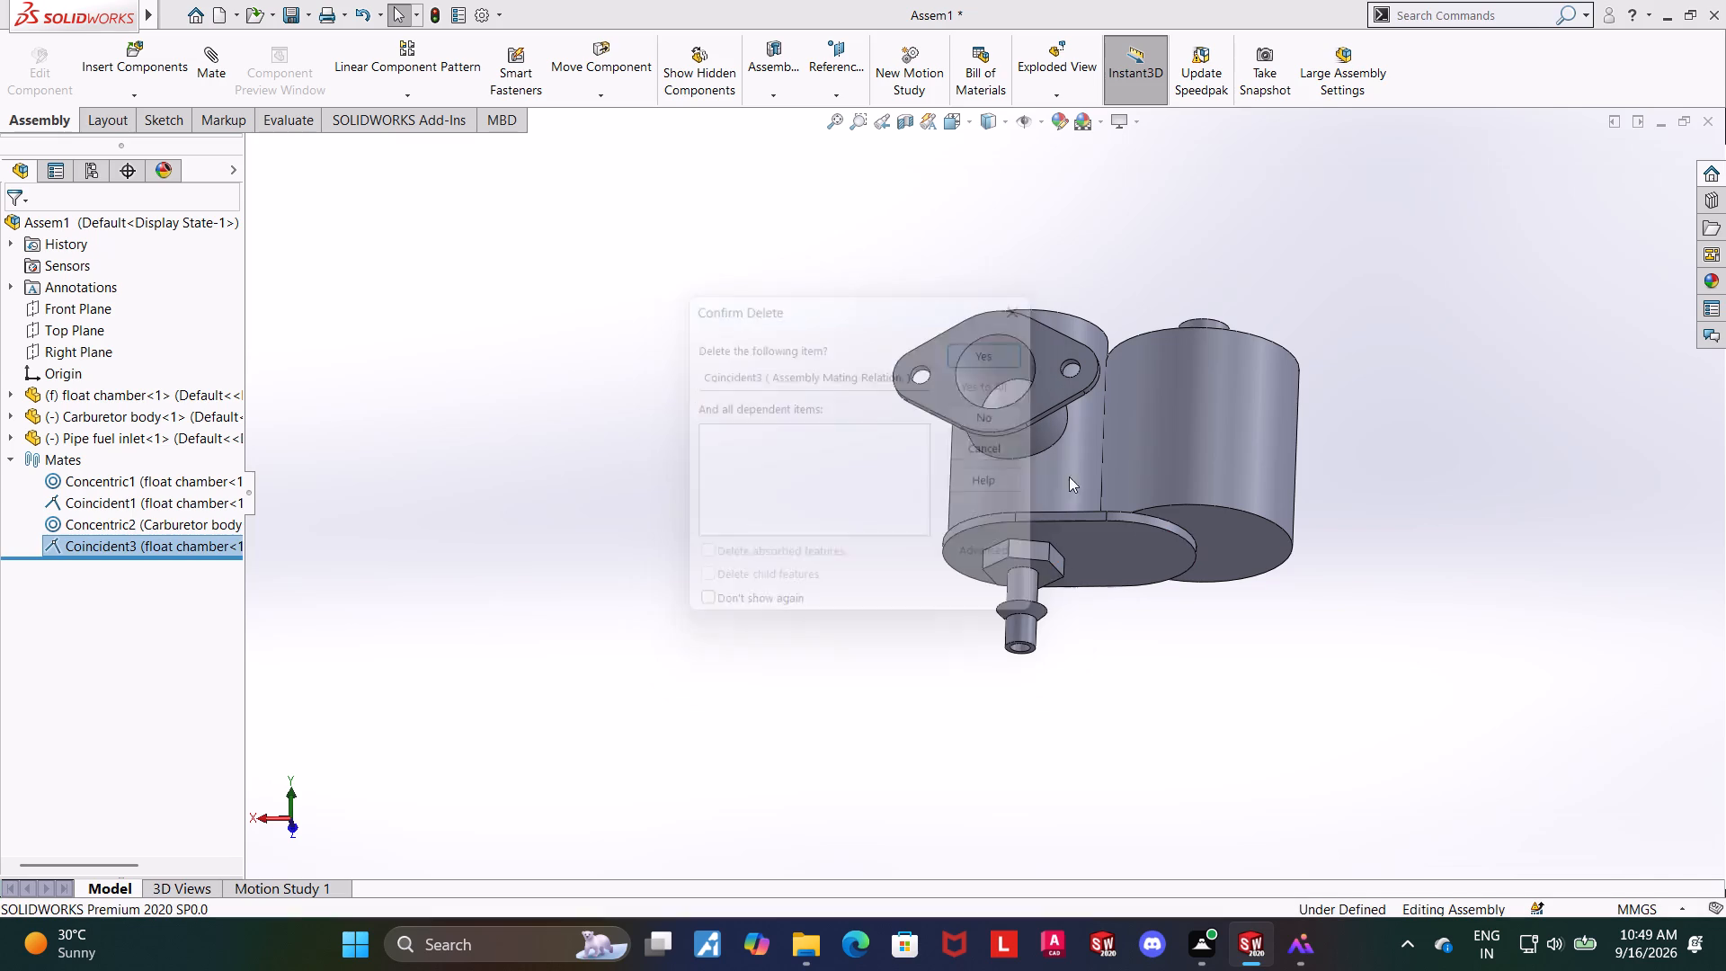
# Pull the pipe fuel inlet down along its mated axis until the collar above its hexagon clears the plate hole.
pyautogui.scroll(-5, 1053, 552)
pyautogui.moveTo(992, 530); pyautogui.dragTo(983, 652)
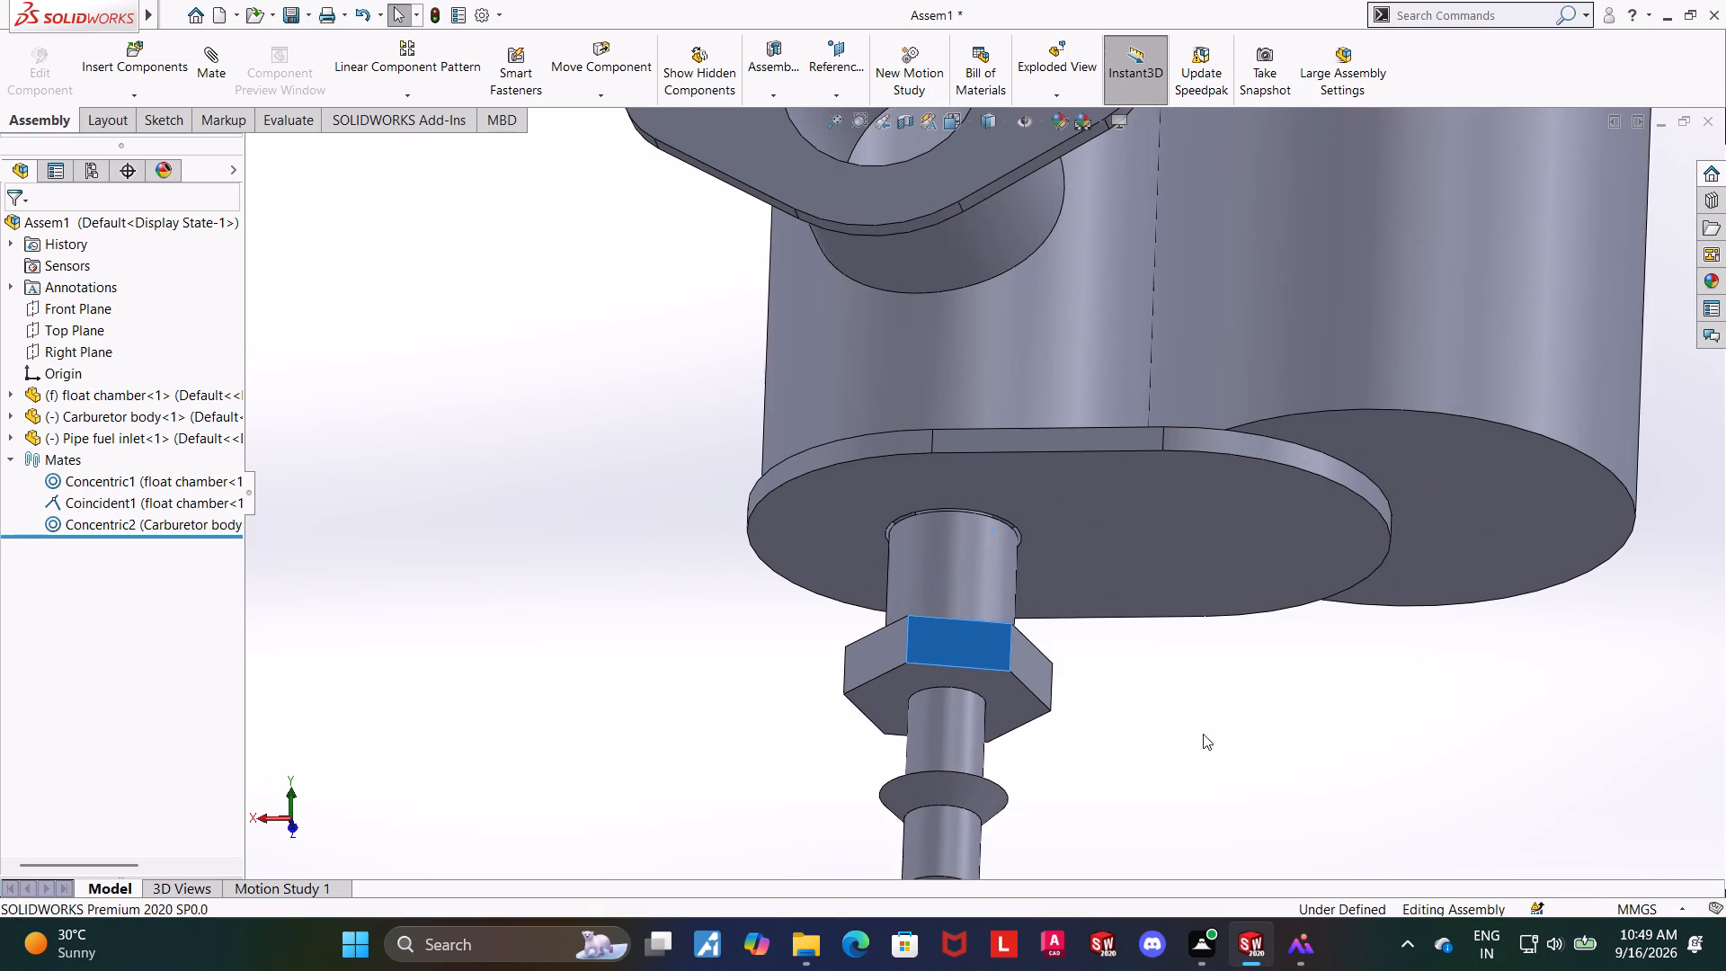
pyautogui.moveTo(1214, 707); pyautogui.dragTo(1217, 763, button='middle')
pyautogui.scroll(-3, 976, 613)
pyautogui.moveTo(993, 760); pyautogui.dragTo(992, 791)
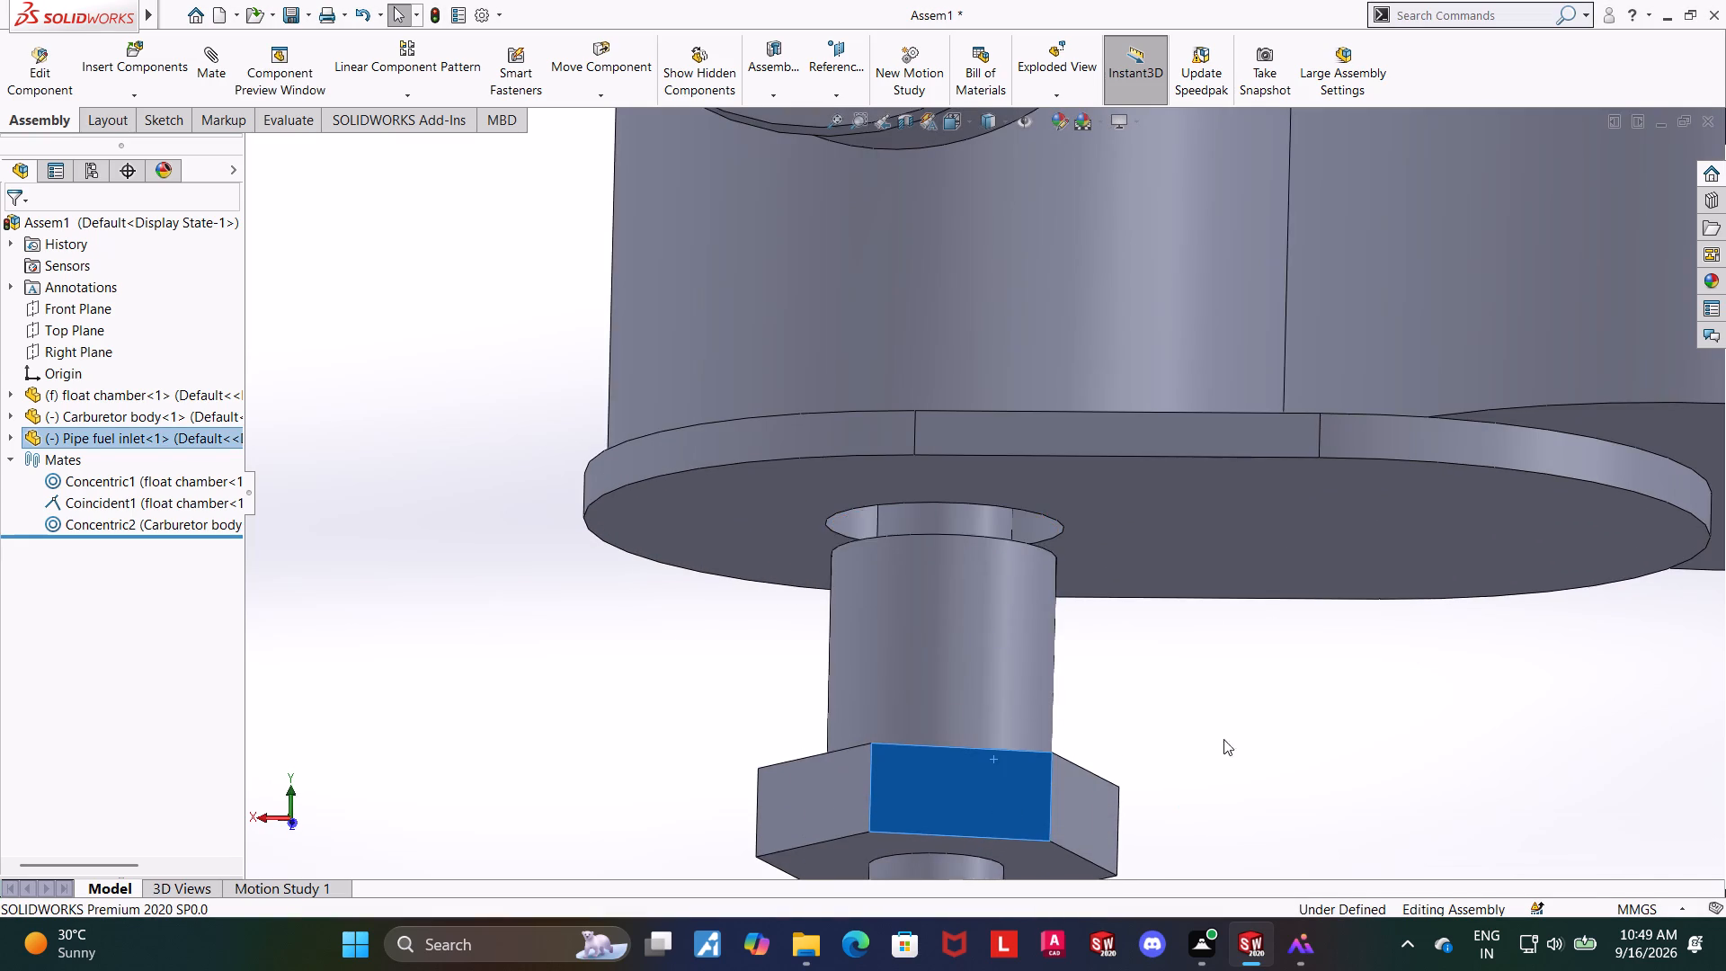
pyautogui.moveTo(1223, 739); pyautogui.dragTo(1223, 620, button='middle')
pyautogui.moveTo(929, 542); pyautogui.dragTo(935, 644)
pyautogui.moveTo(1285, 651); pyautogui.dragTo(1285, 681, button='middle')
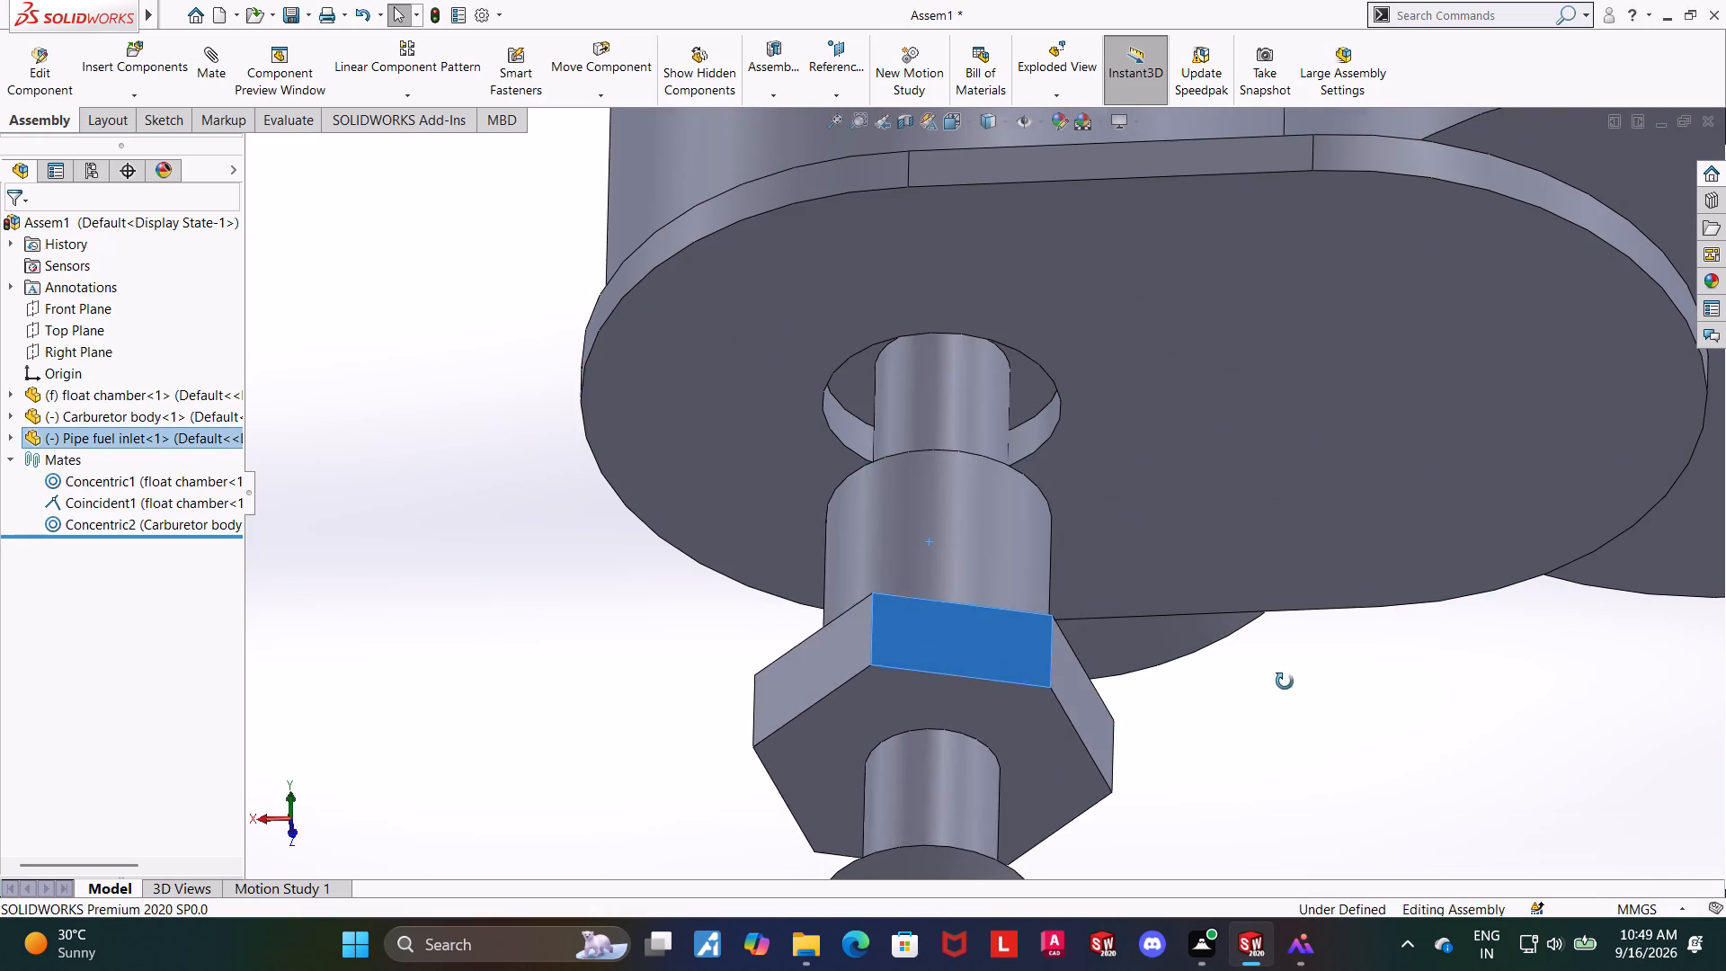
pyautogui.moveTo(1285, 681); pyautogui.dragTo(1281, 824, button='middle')
pyautogui.click(1236, 797)
# Add a Coincident mate between the pipe fuel inlet's collar top face and the carburetor body's bottom face inside the plate hole.
pyautogui.moveTo(1012, 703); pyautogui.dragTo(1019, 745, button='middle')
pyautogui.click(1013, 746)
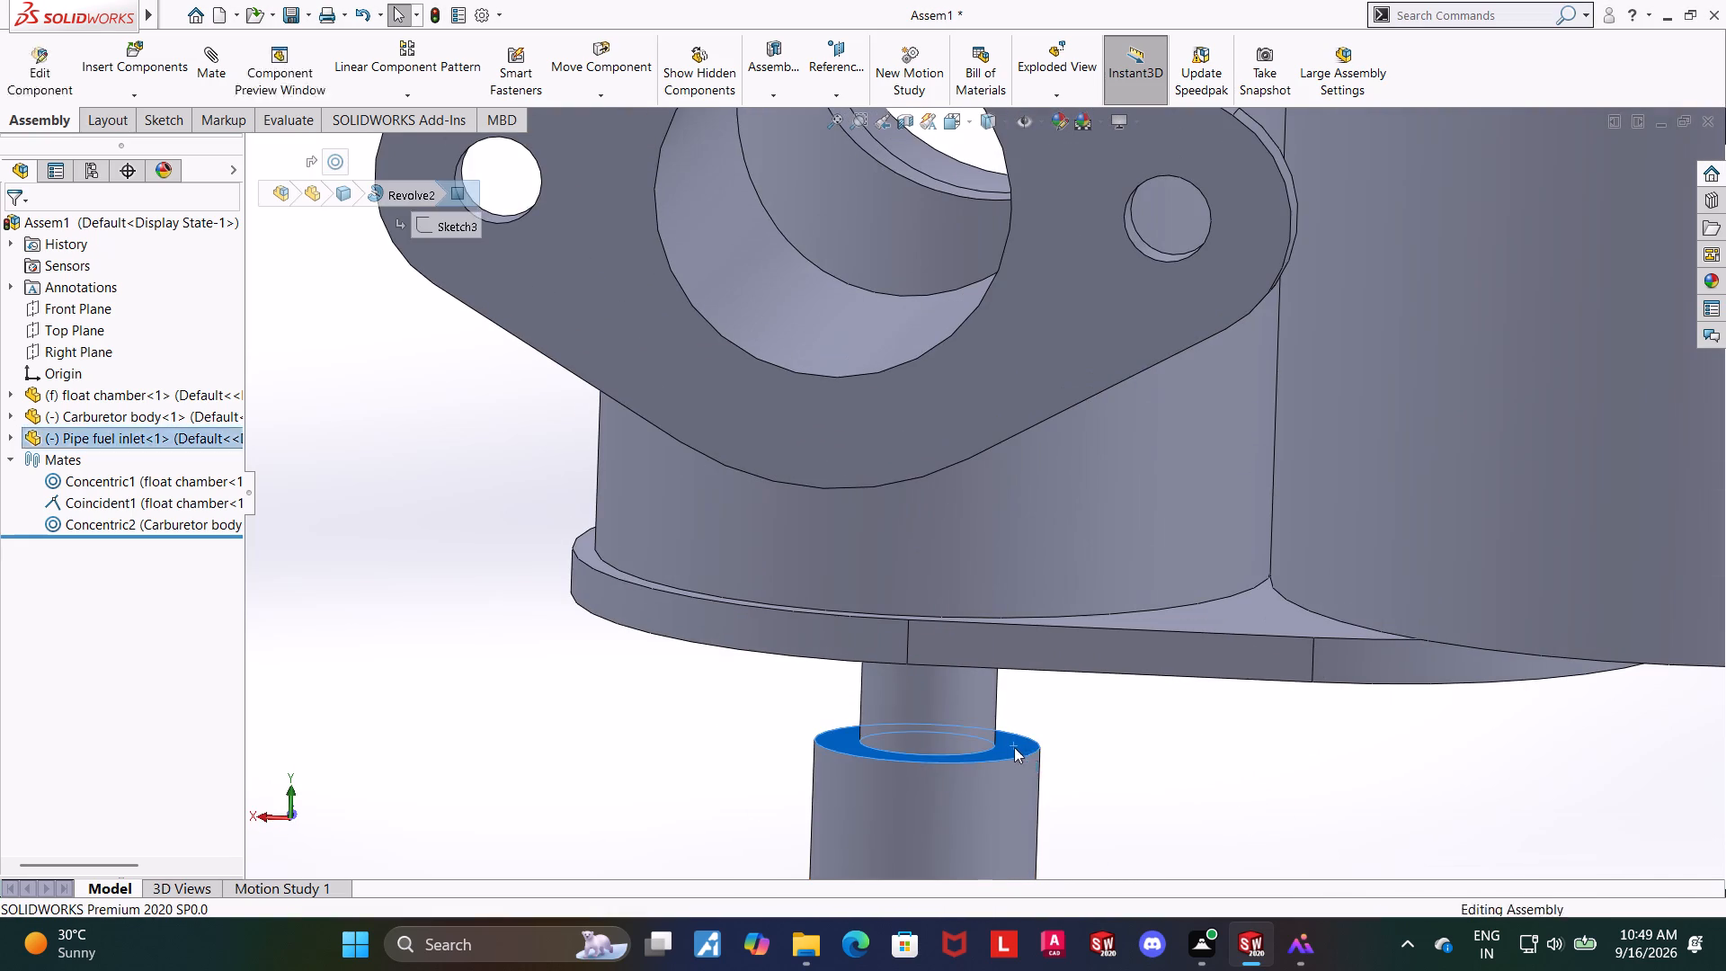
pyautogui.moveTo(1224, 806); pyautogui.dragTo(1221, 564, button='middle')
pyautogui.scroll(6, 1125, 744)
pyautogui.scroll(-7, 974, 640)
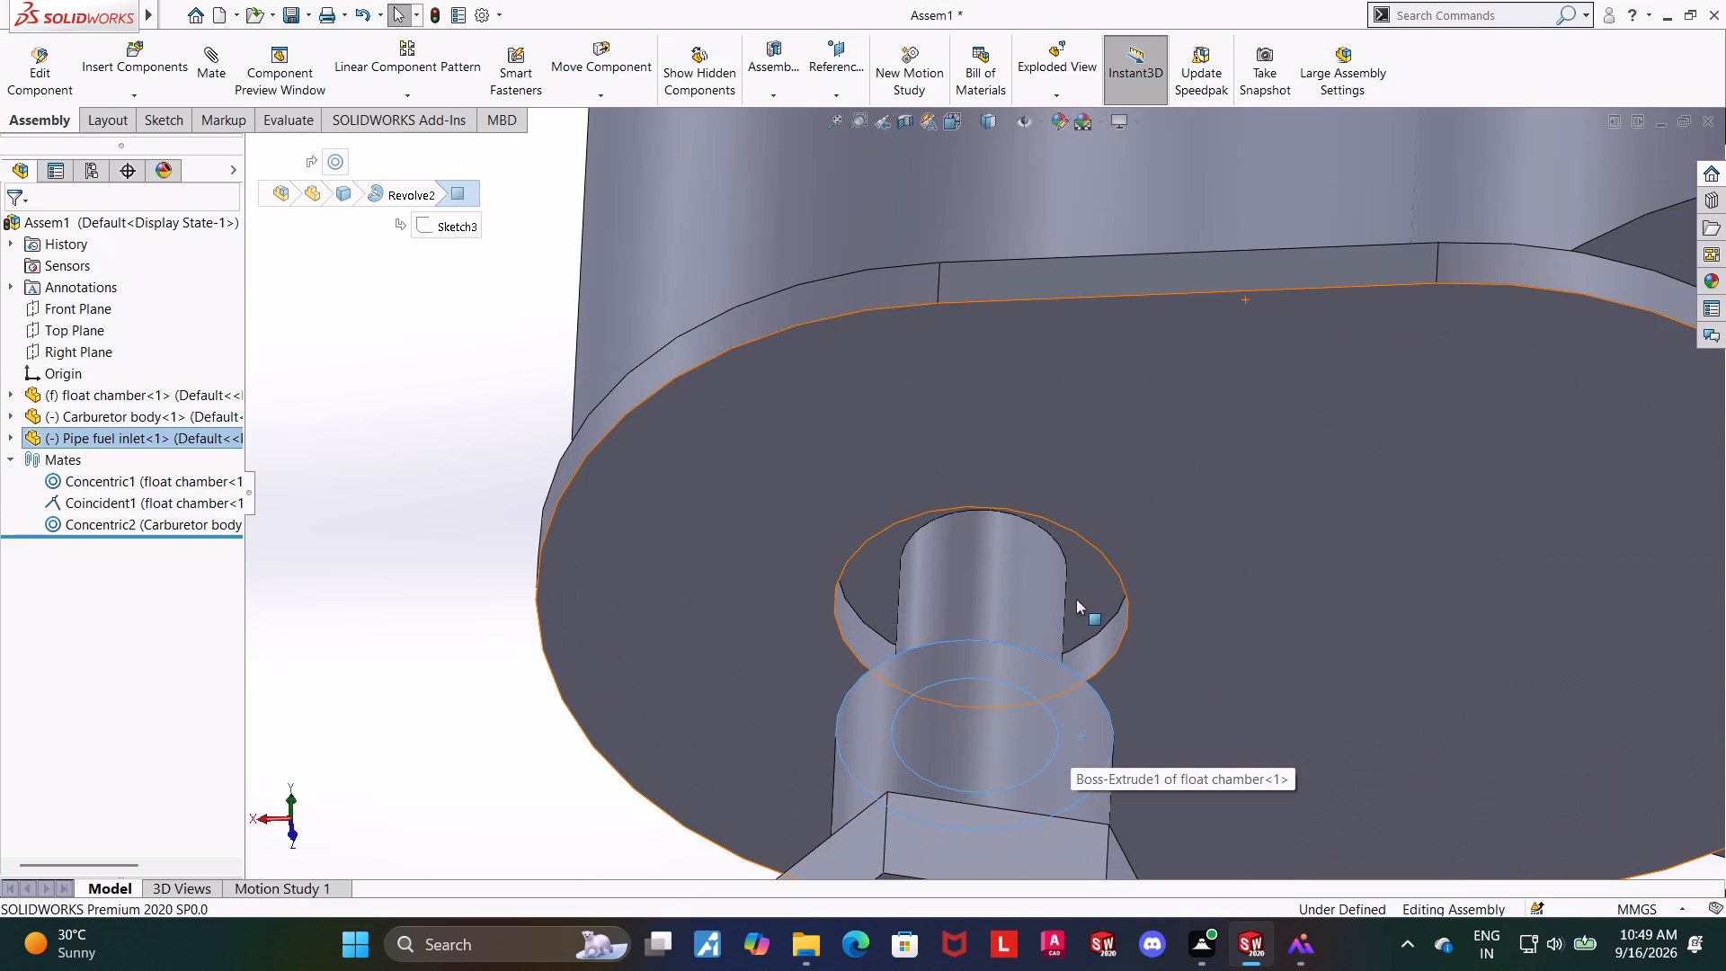
pyautogui.keyDown('ctrl'); pyautogui.click(1084, 577); pyautogui.keyUp('ctrl')
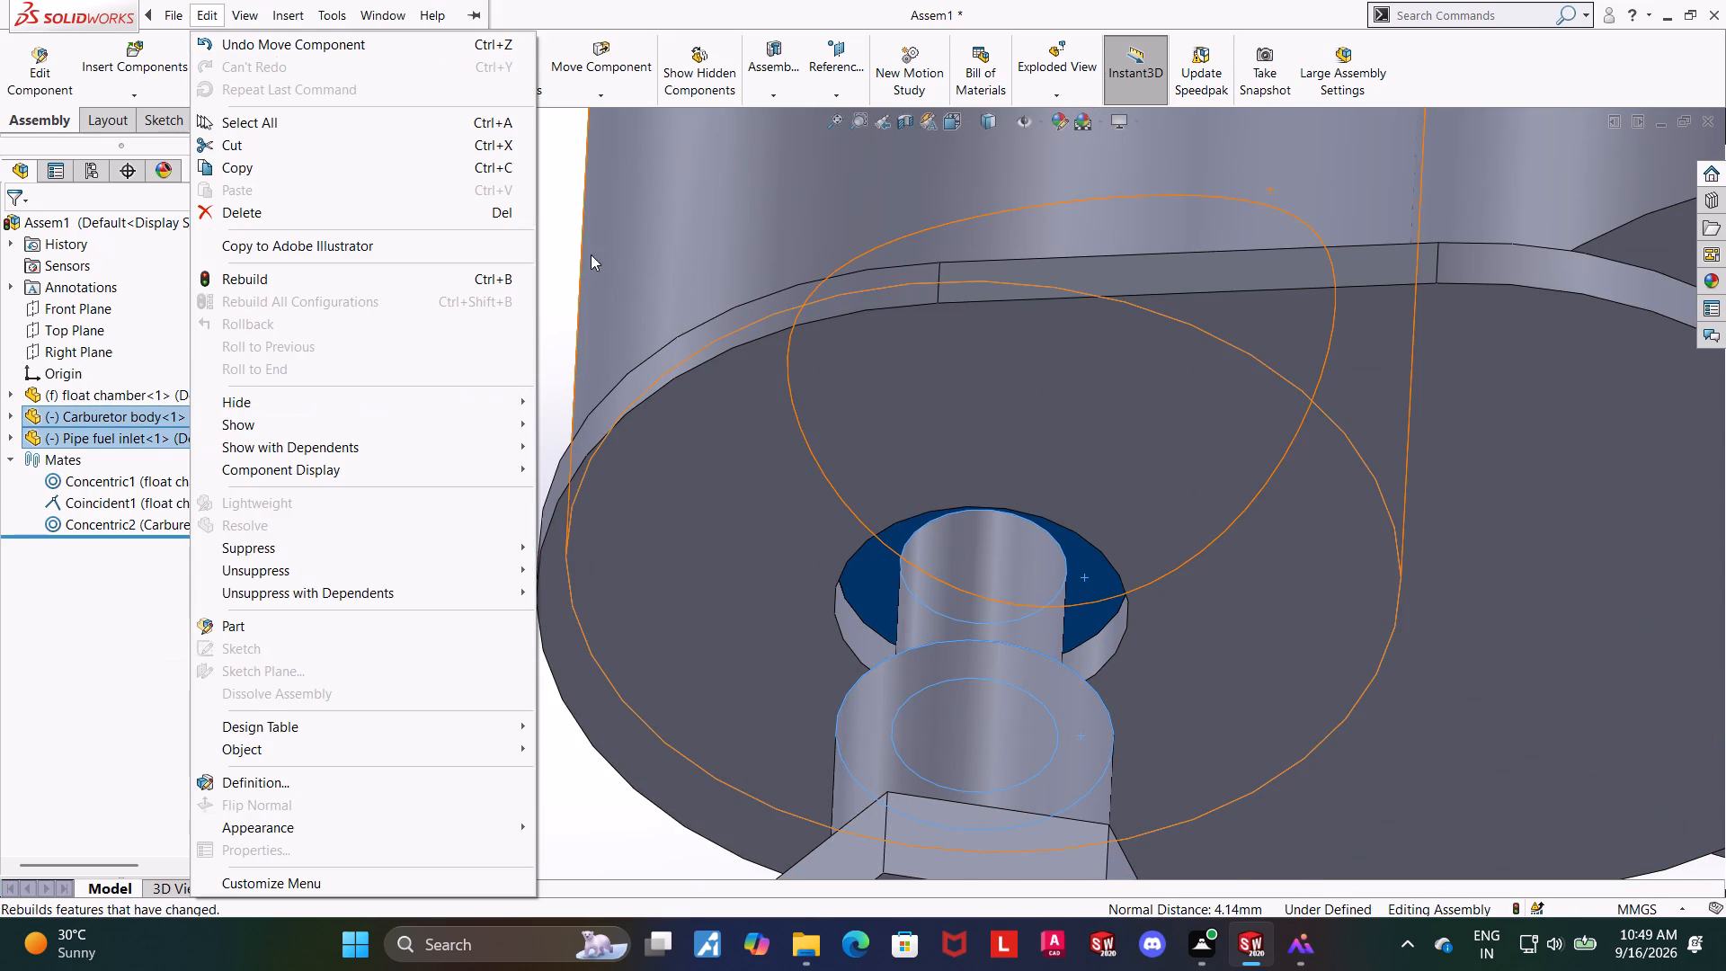
pyautogui.click(544, 211)
pyautogui.scroll(2, 558, 525)
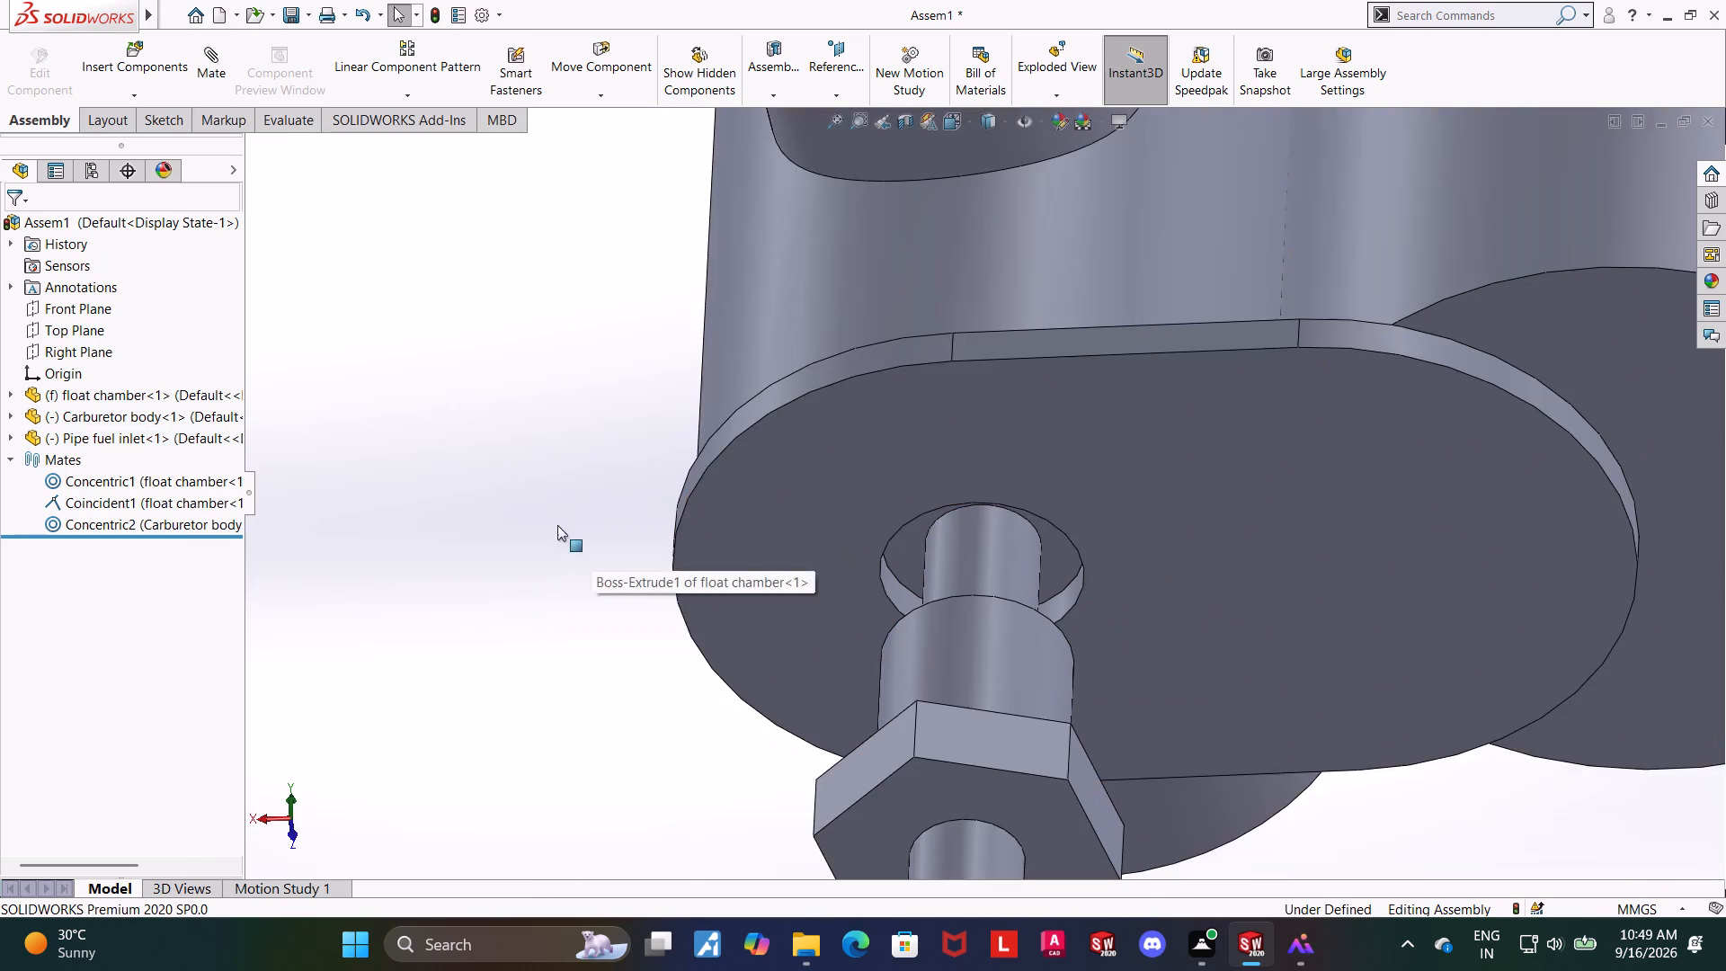
pyautogui.moveTo(532, 516); pyautogui.dragTo(520, 736, button='middle')
pyautogui.click(899, 702)
pyautogui.moveTo(663, 721); pyautogui.dragTo(660, 699, button='middle')
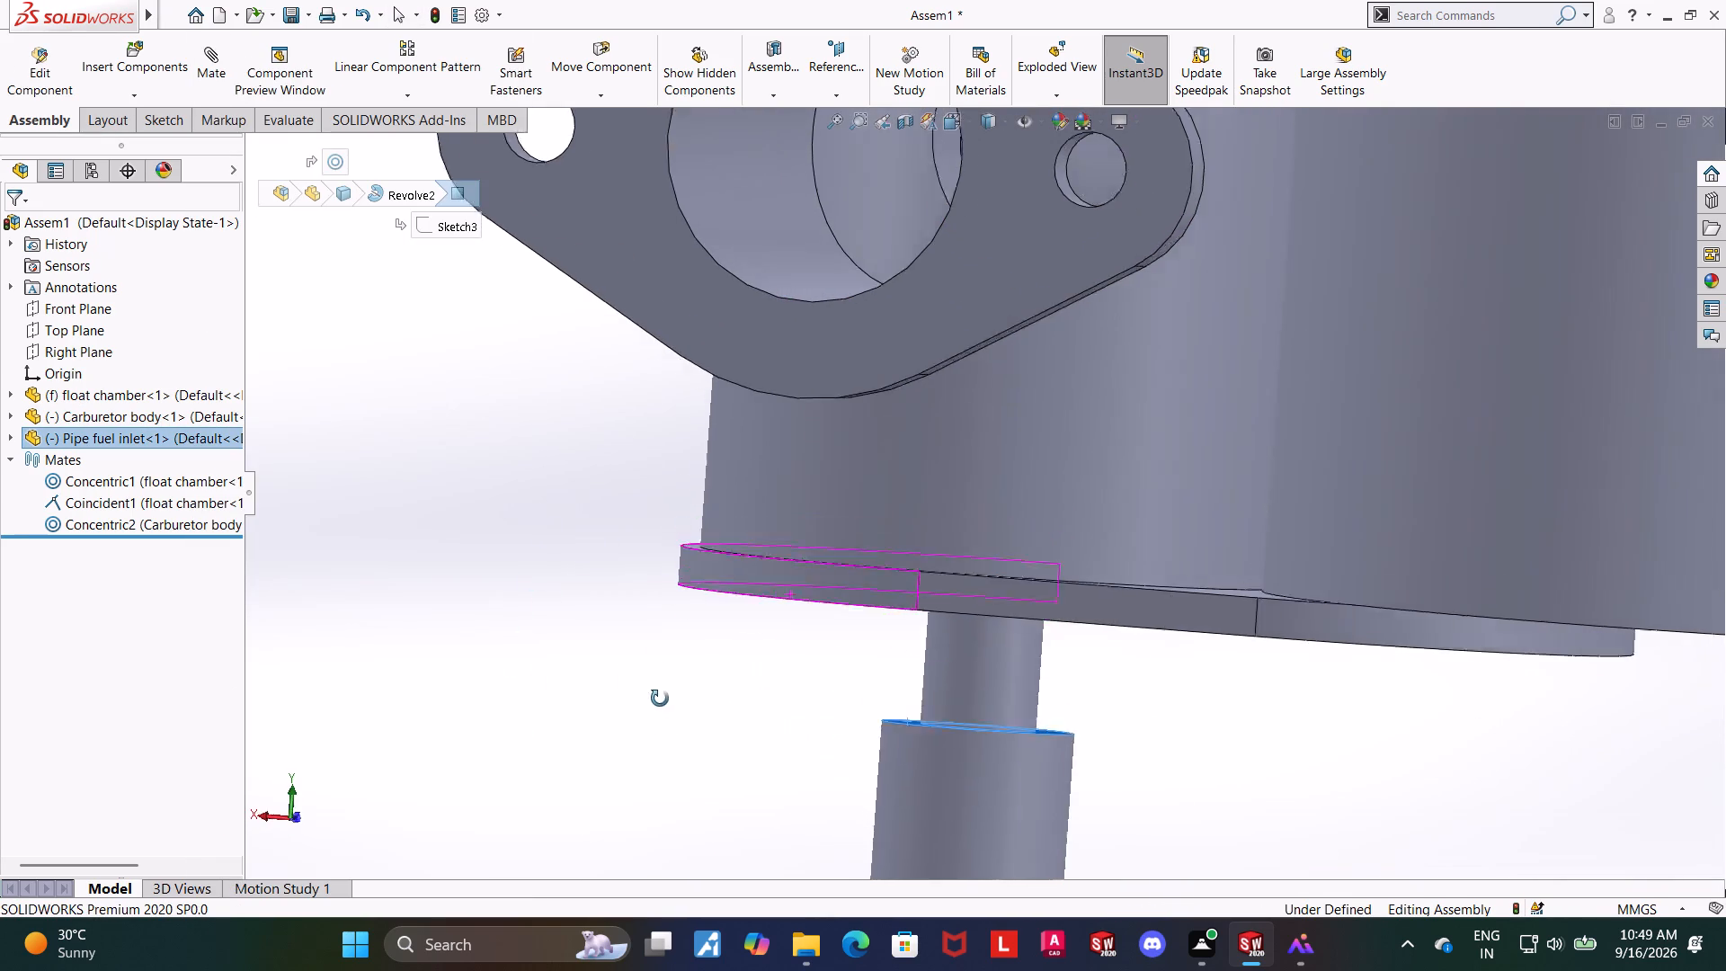
pyautogui.moveTo(660, 699); pyautogui.dragTo(670, 557, button='middle')
pyautogui.moveTo(671, 556); pyautogui.dragTo(674, 524, button='middle')
pyautogui.keyDown('ctrl'); pyautogui.click(899, 712); pyautogui.keyUp('ctrl')
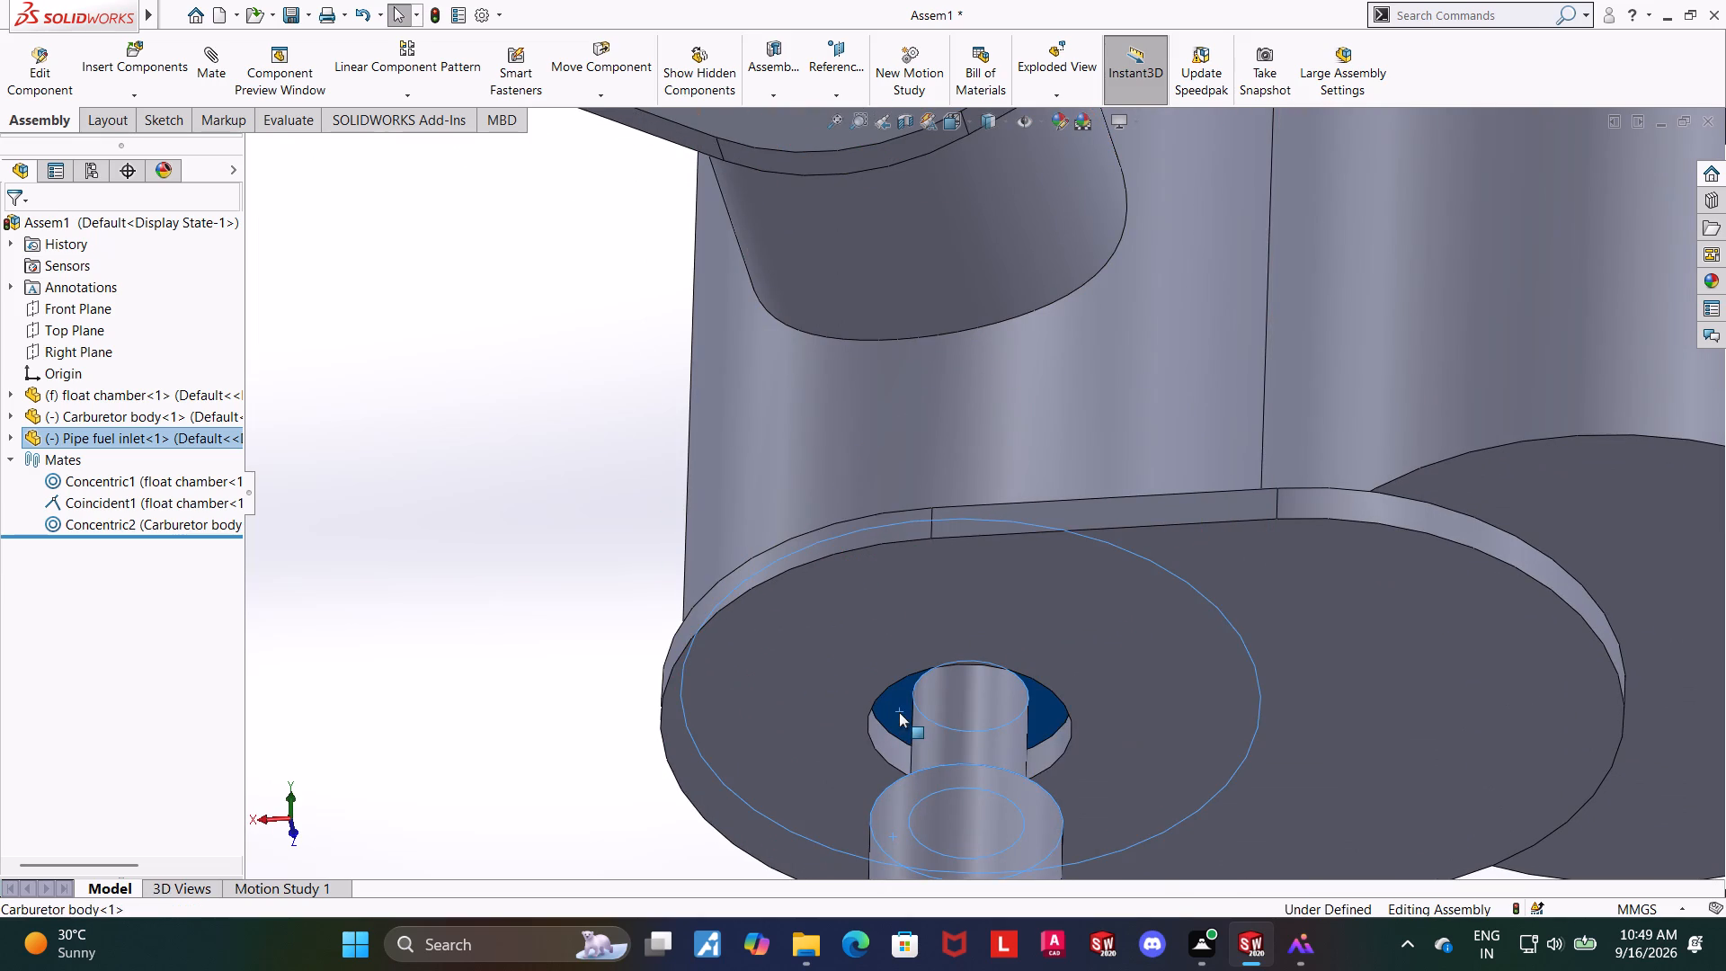
pyautogui.click(204, 61)
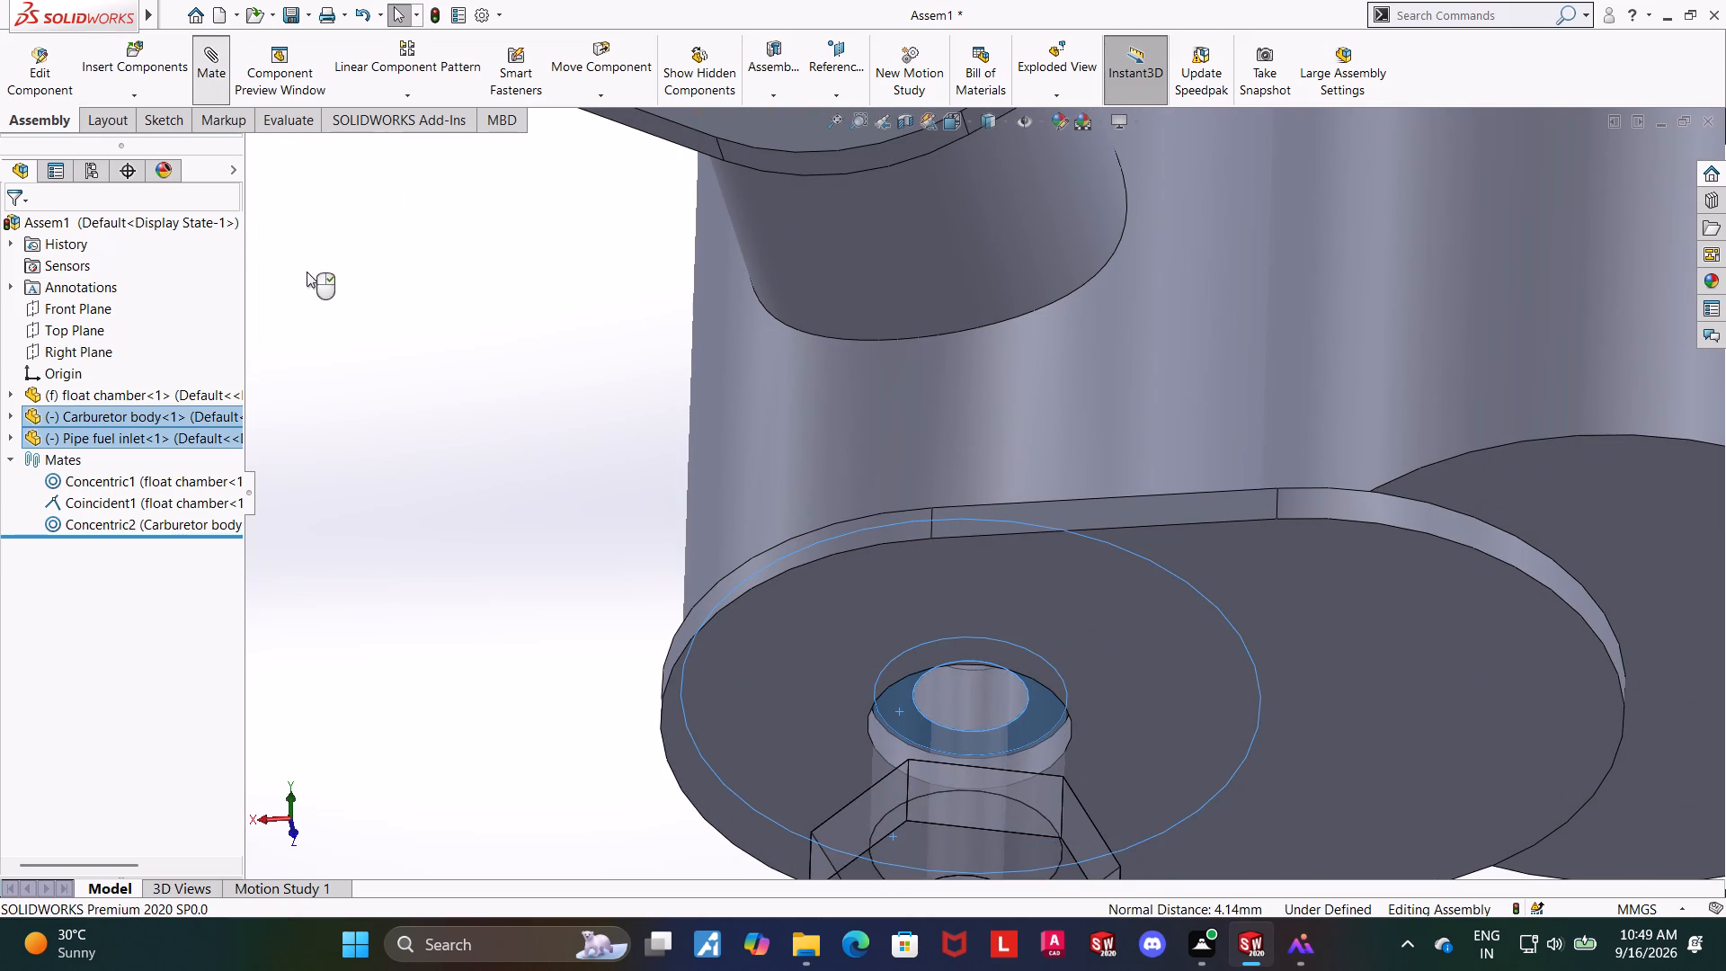
pyautogui.click(18, 235)
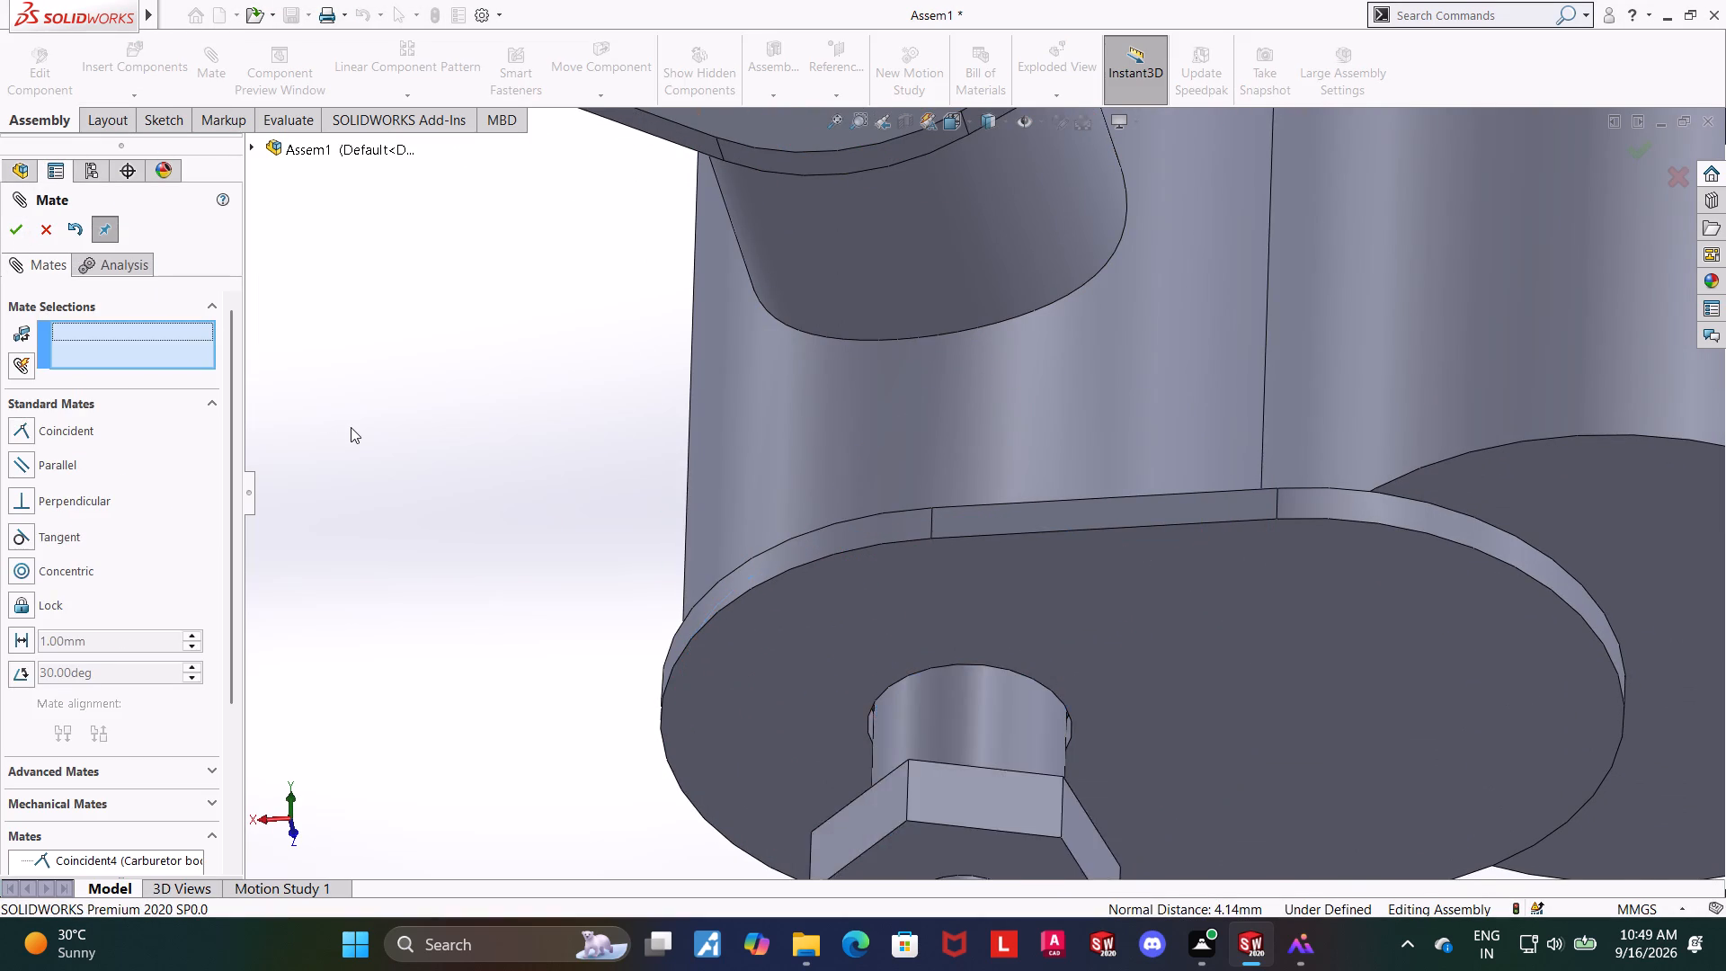
pyautogui.scroll(3, 351, 427)
pyautogui.moveTo(959, 639); pyautogui.dragTo(948, 717)
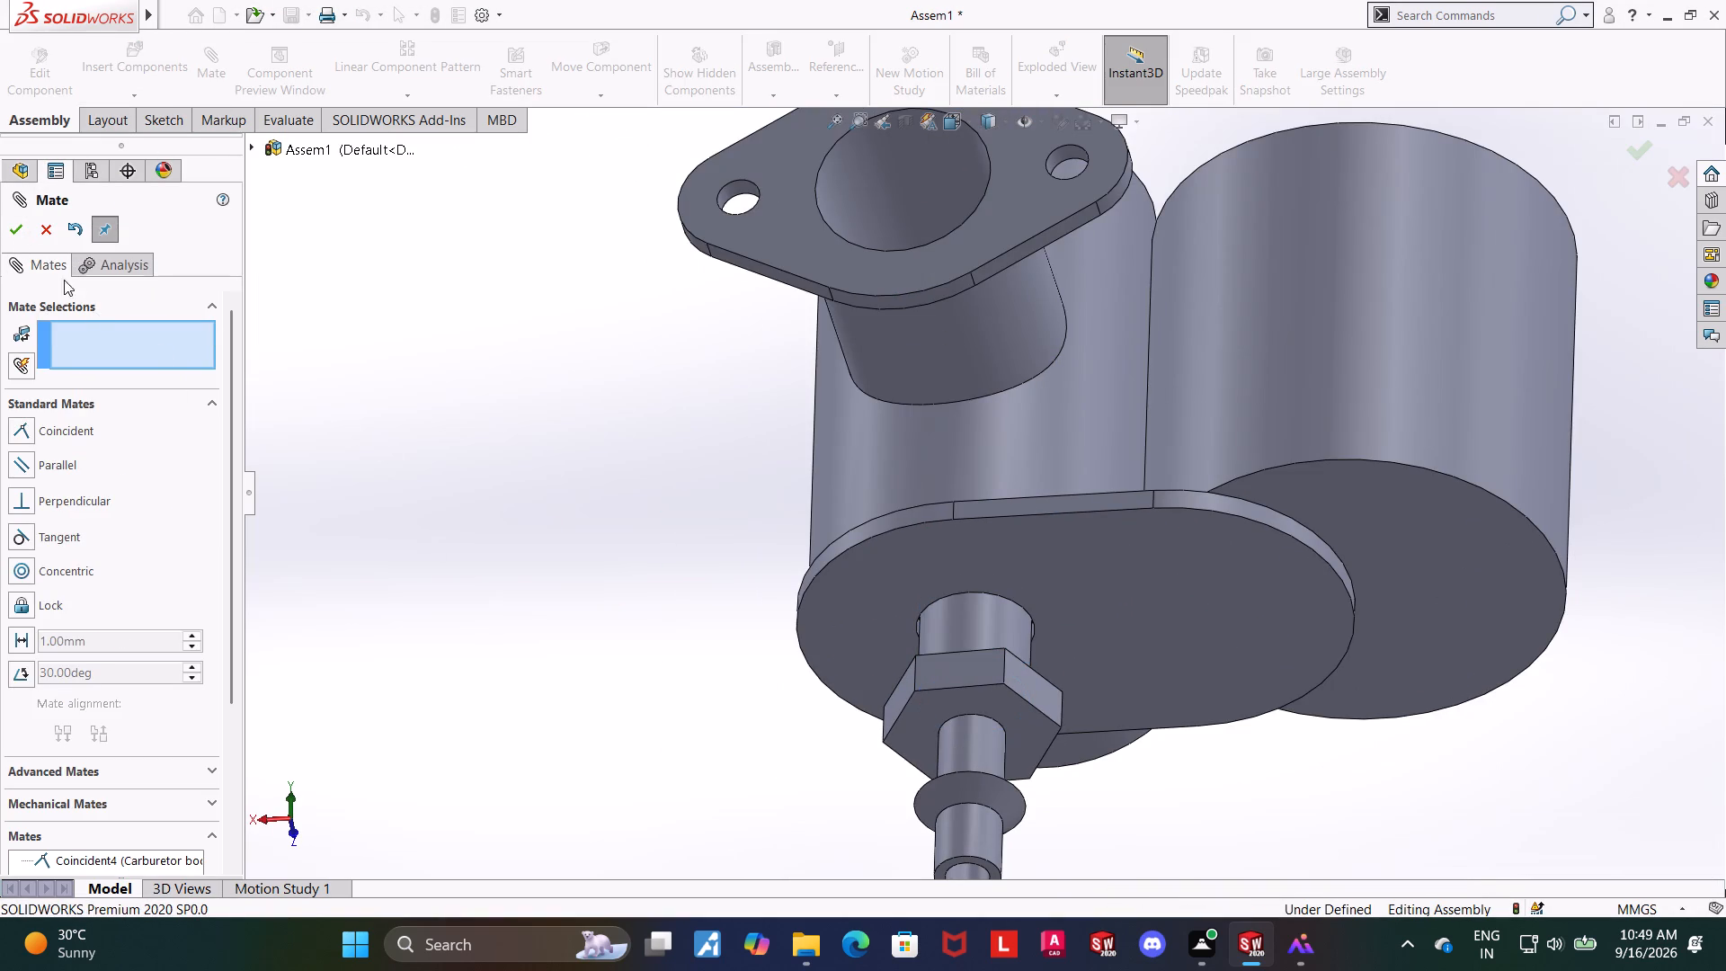
pyautogui.click(22, 229)
# Inspect the mated assembly from below, the front and above, checking the pipe fuel inlet's position inside the carburetor body.
pyautogui.moveTo(525, 545); pyautogui.dragTo(527, 639, button='middle')
pyautogui.scroll(7, 550, 639)
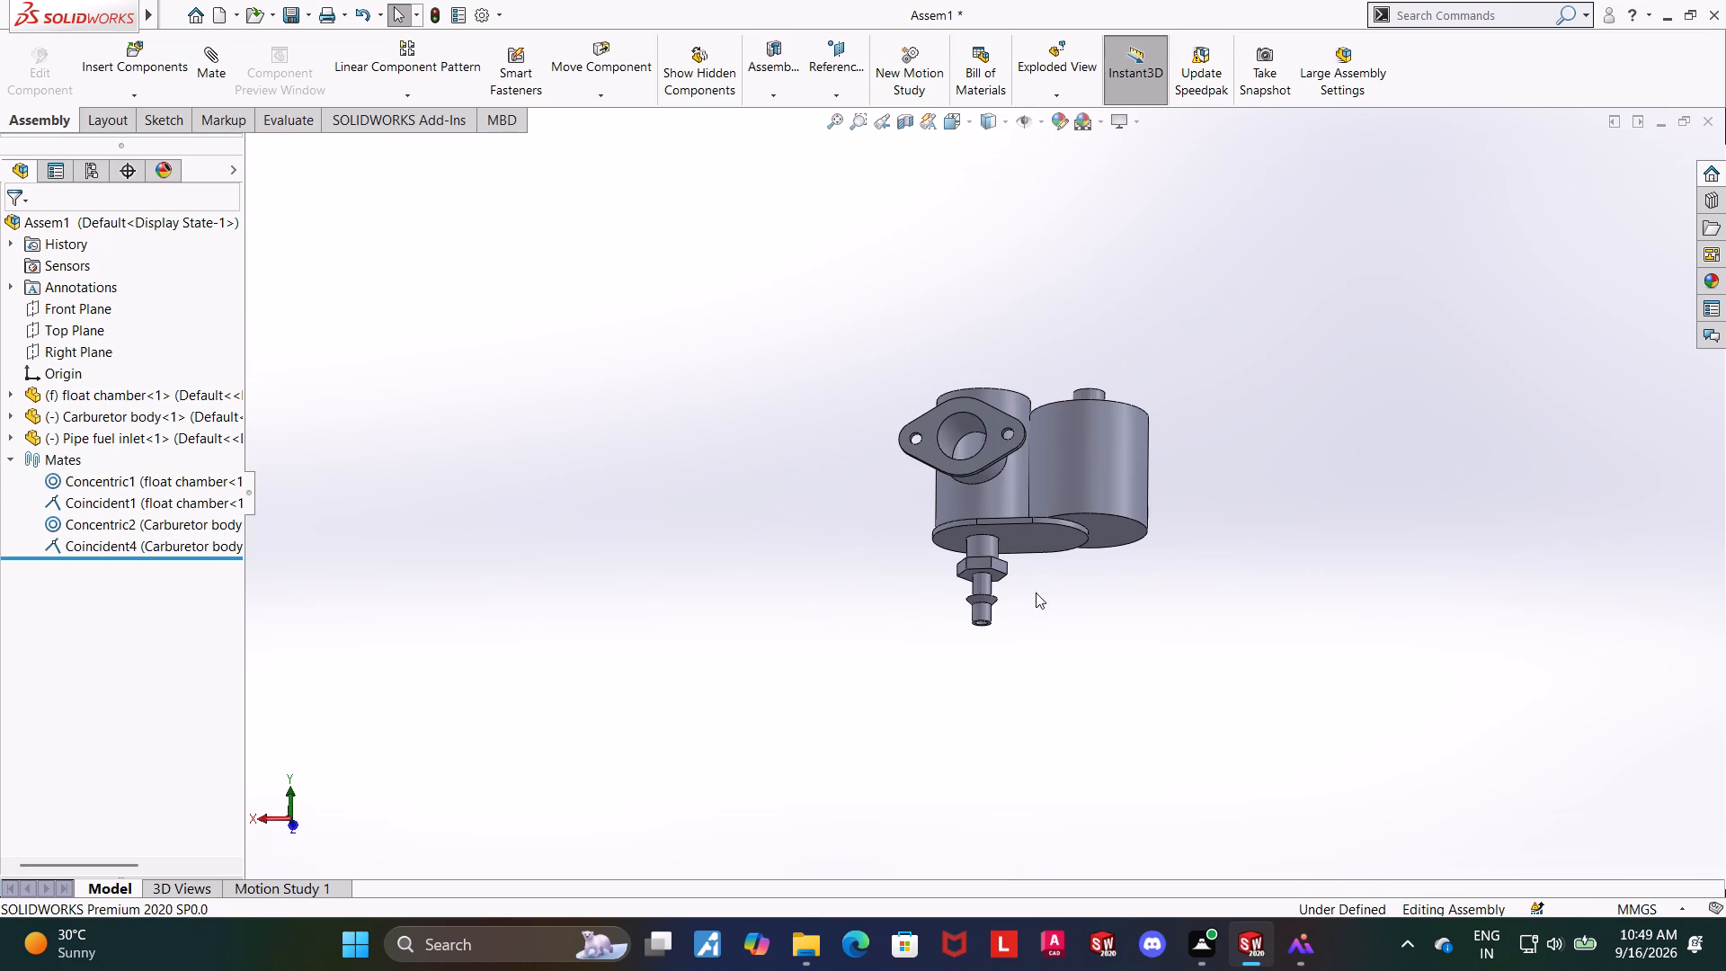
pyautogui.moveTo(1031, 584); pyautogui.dragTo(1044, 801, button='middle')
pyautogui.scroll(-4, 1075, 355)
pyautogui.moveTo(1083, 333); pyautogui.dragTo(1088, 509, button='middle')
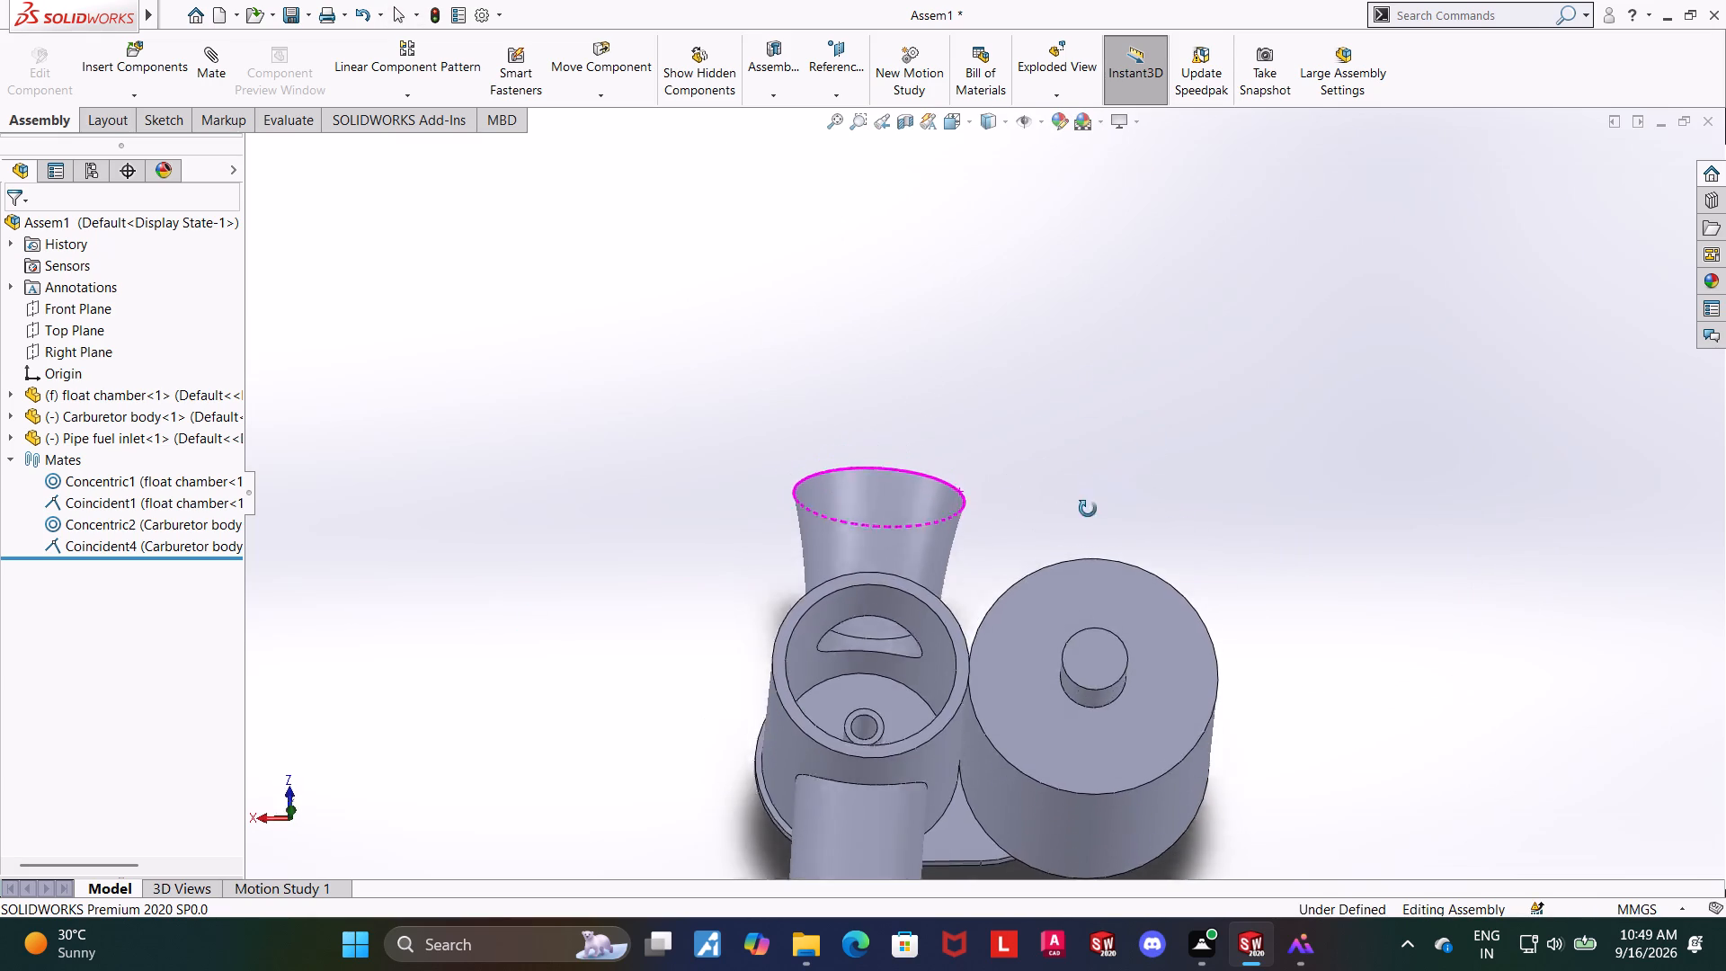
pyautogui.moveTo(1088, 509); pyautogui.dragTo(1093, 406, button='middle')
pyautogui.scroll(5, 1093, 400)
pyautogui.moveTo(1073, 423); pyautogui.dragTo(1066, 507, button='middle')
pyautogui.scroll(-7, 1022, 555)
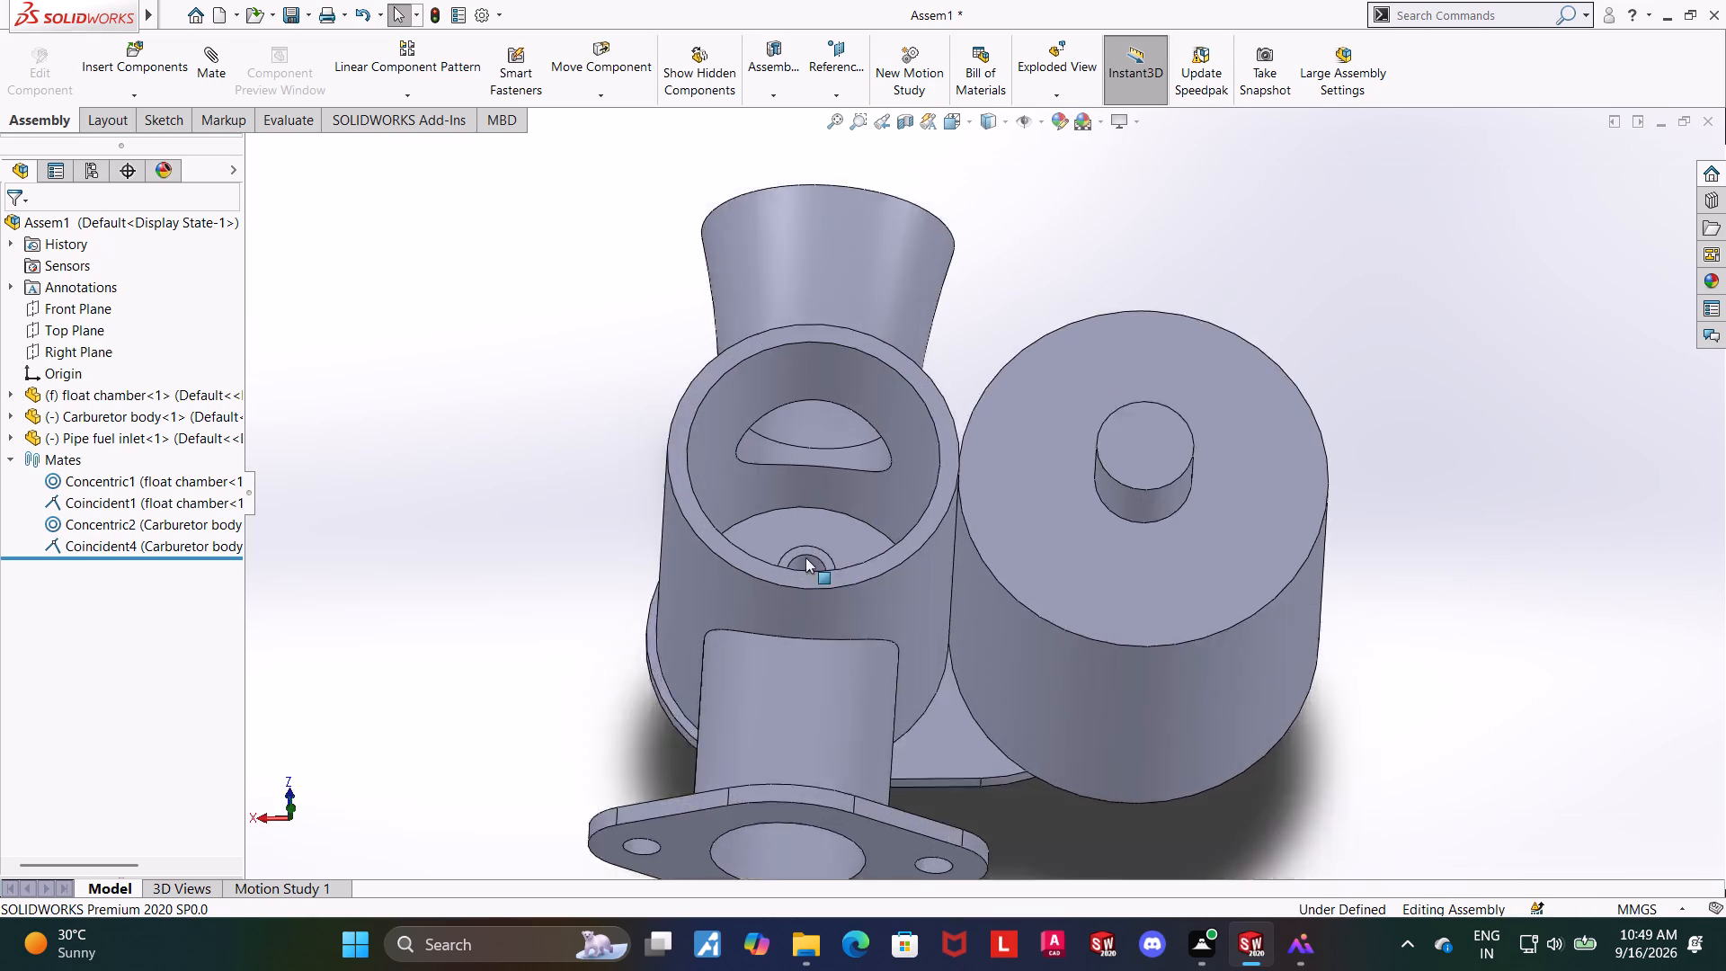
pyautogui.scroll(-2, 805, 557)
pyautogui.moveTo(803, 565); pyautogui.dragTo(799, 637, button='middle')
pyautogui.scroll(-2, 876, 584)
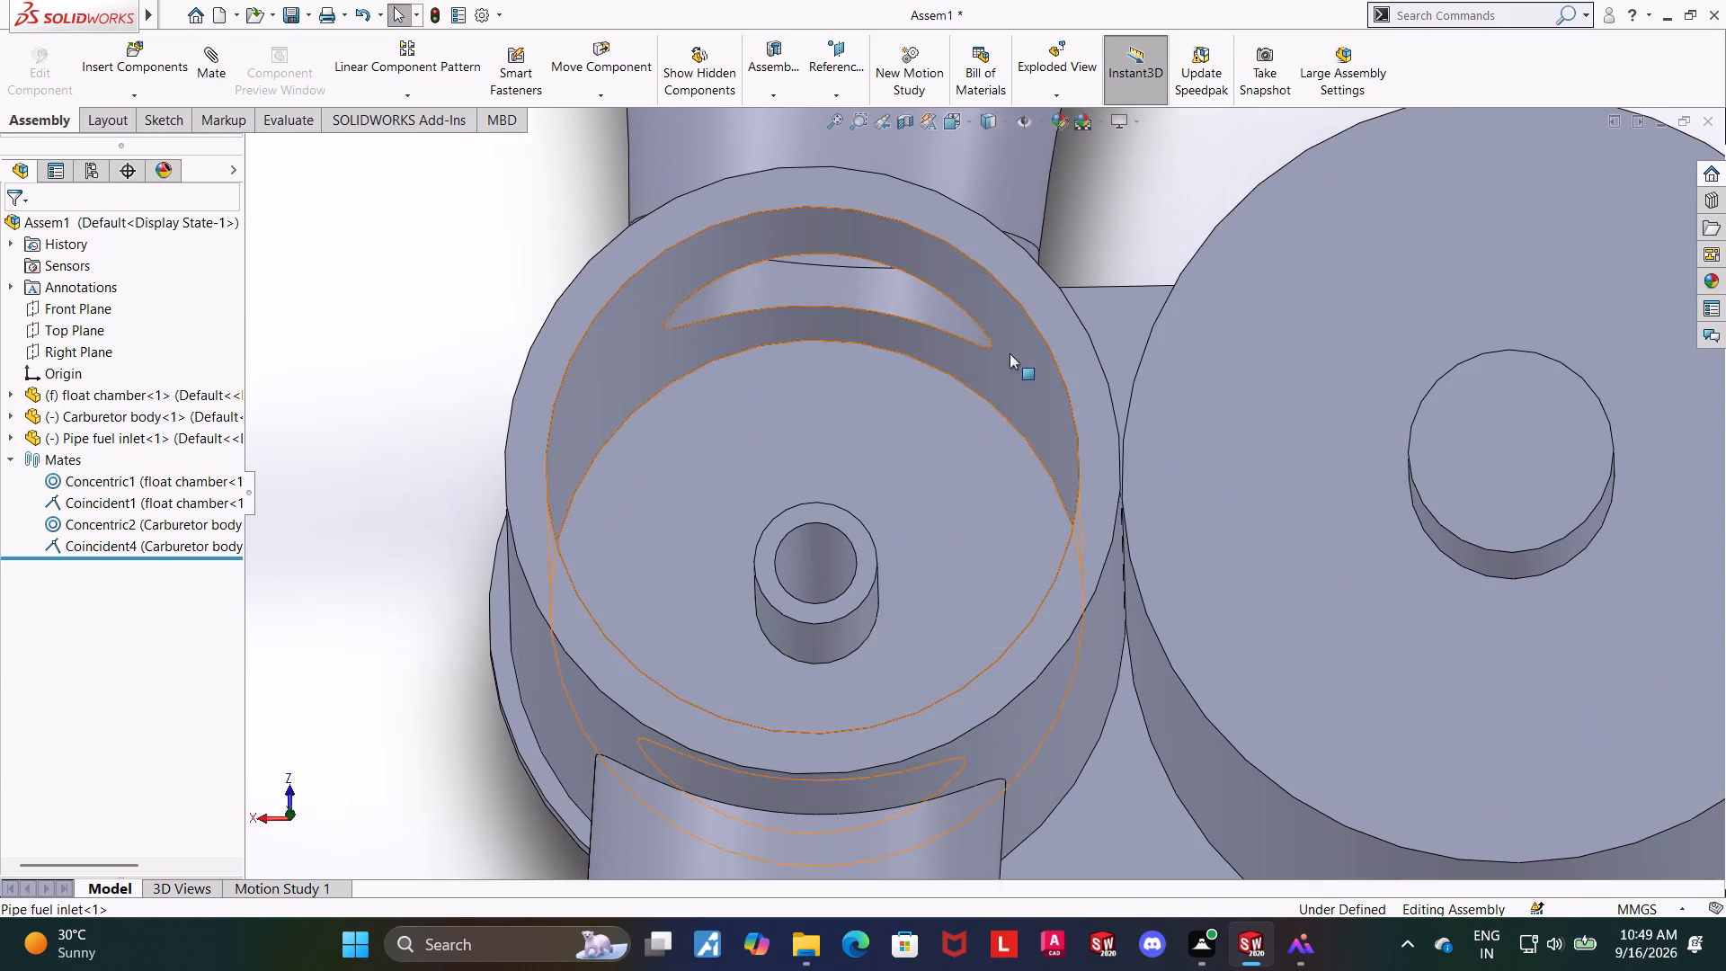
pyautogui.scroll(7, 1000, 381)
pyautogui.scroll(1, 1046, 652)
pyautogui.moveTo(1043, 587); pyautogui.dragTo(1038, 422, button='middle')
pyautogui.scroll(3, 948, 332)
pyautogui.scroll(-2, 1060, 326)
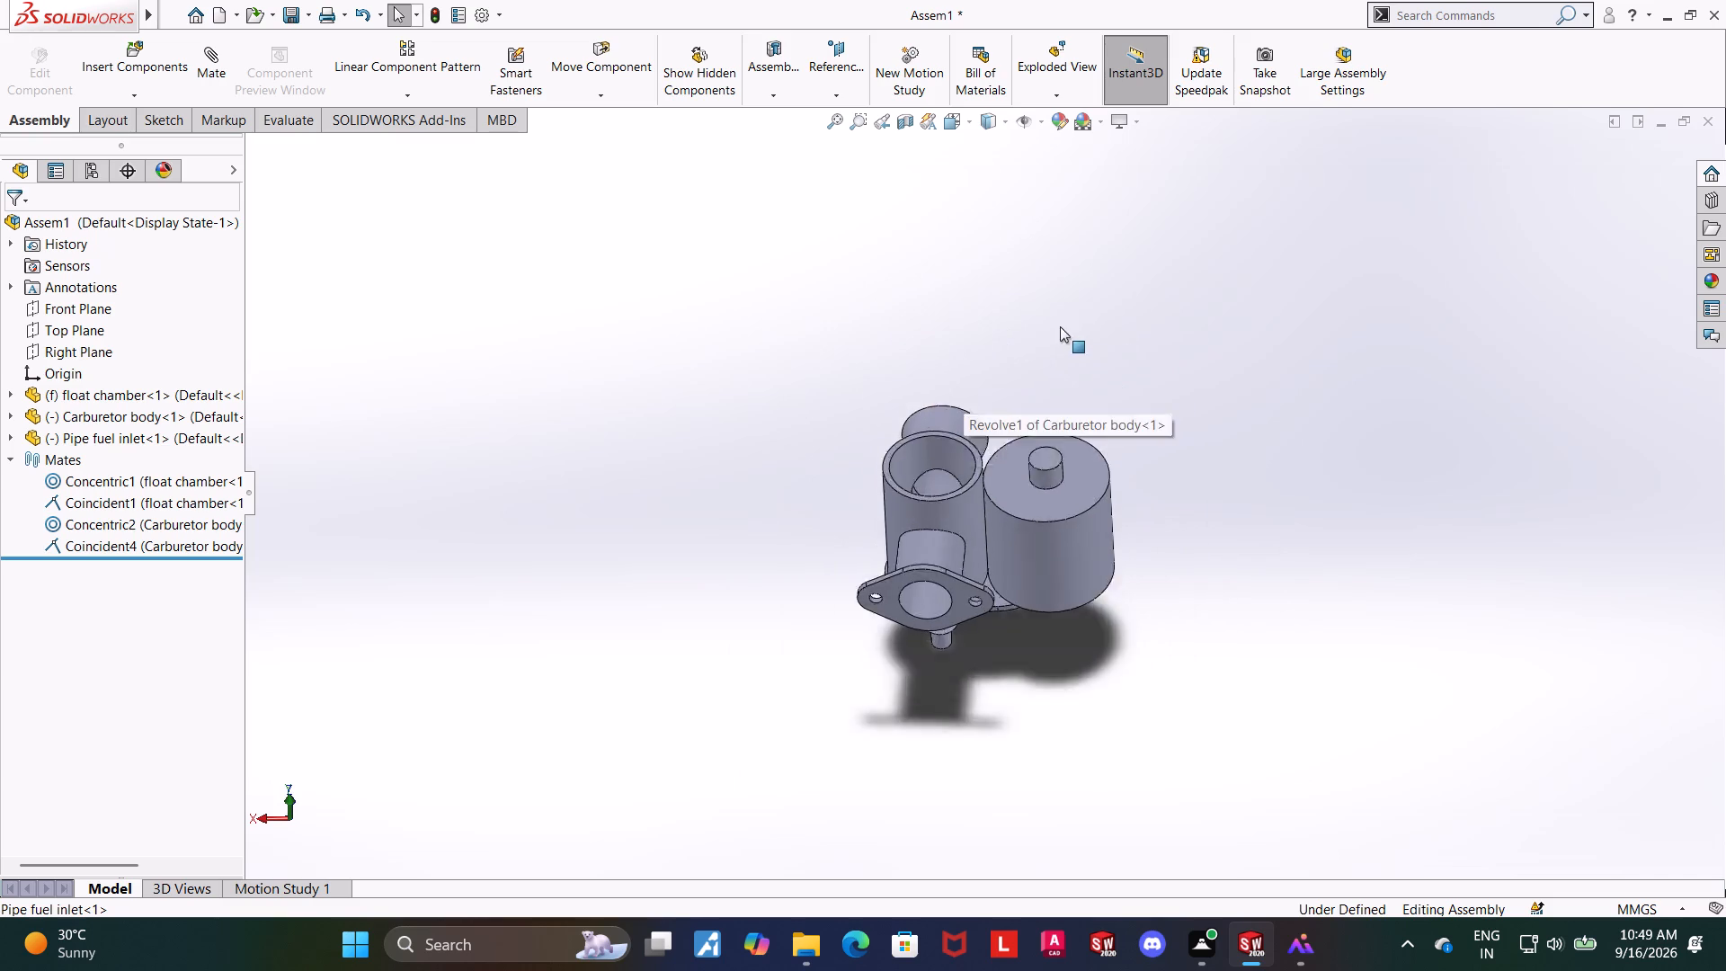
pyautogui.scroll(-2, 1060, 326)
pyautogui.moveTo(1028, 390); pyautogui.dragTo(1036, 138, button='middle')
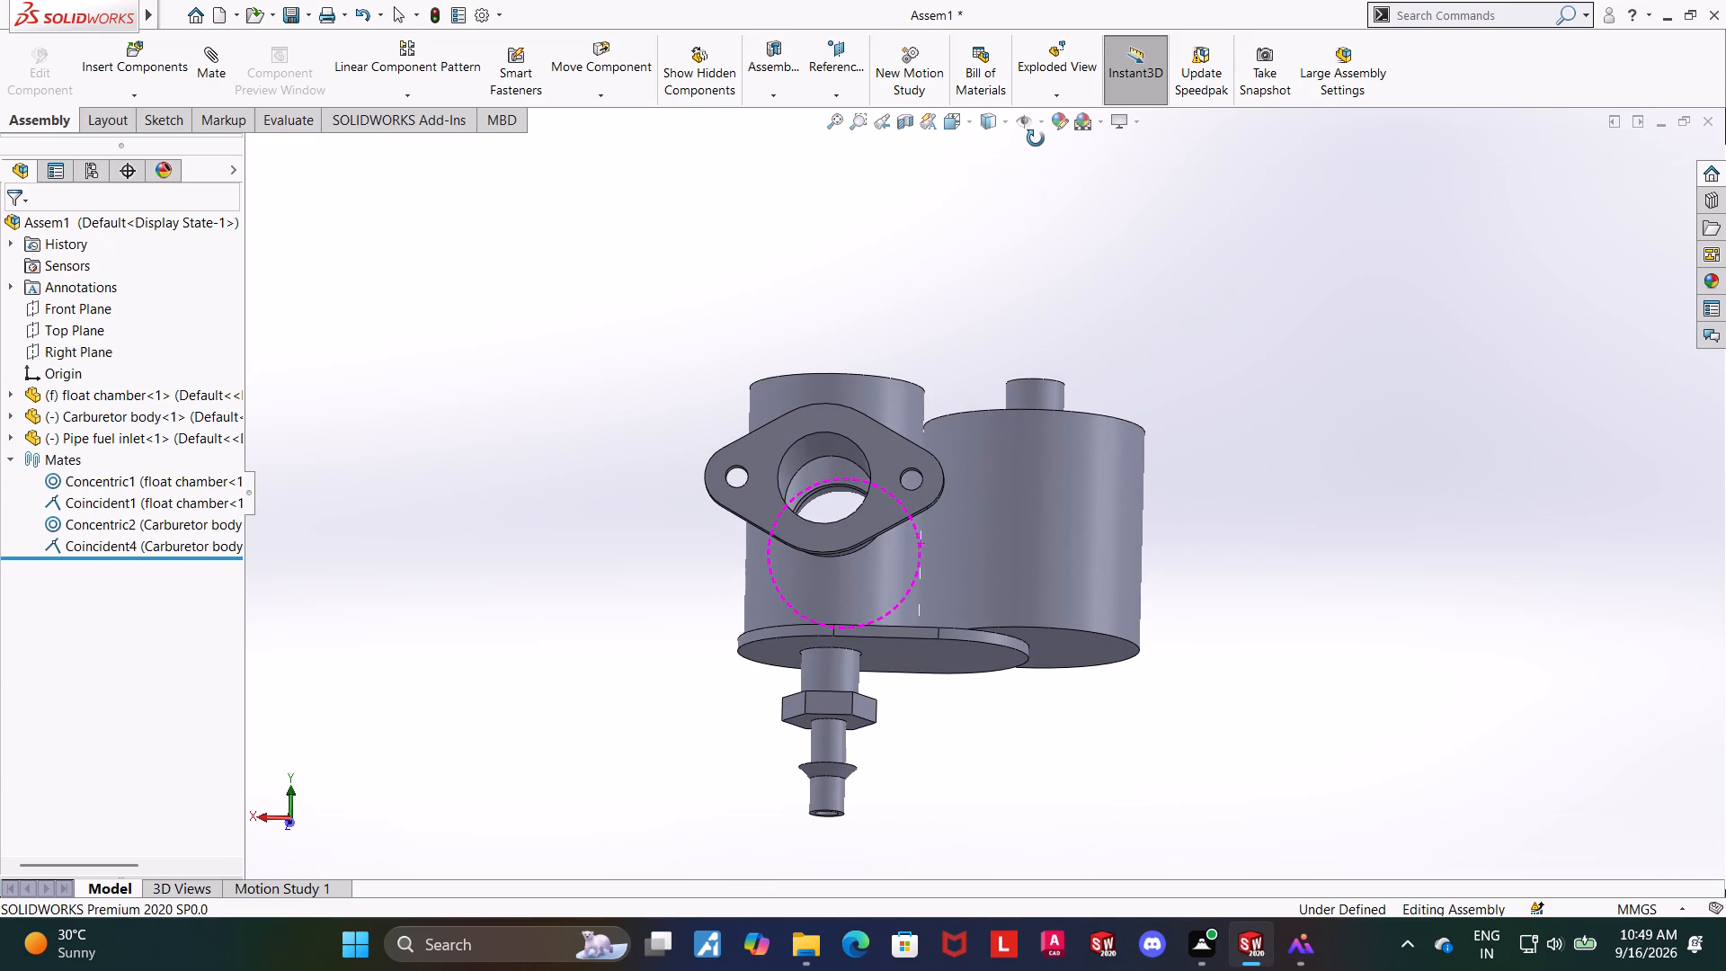
pyautogui.moveTo(1036, 138); pyautogui.dragTo(1036, 268, button='middle')
pyautogui.scroll(-2, 872, 322)
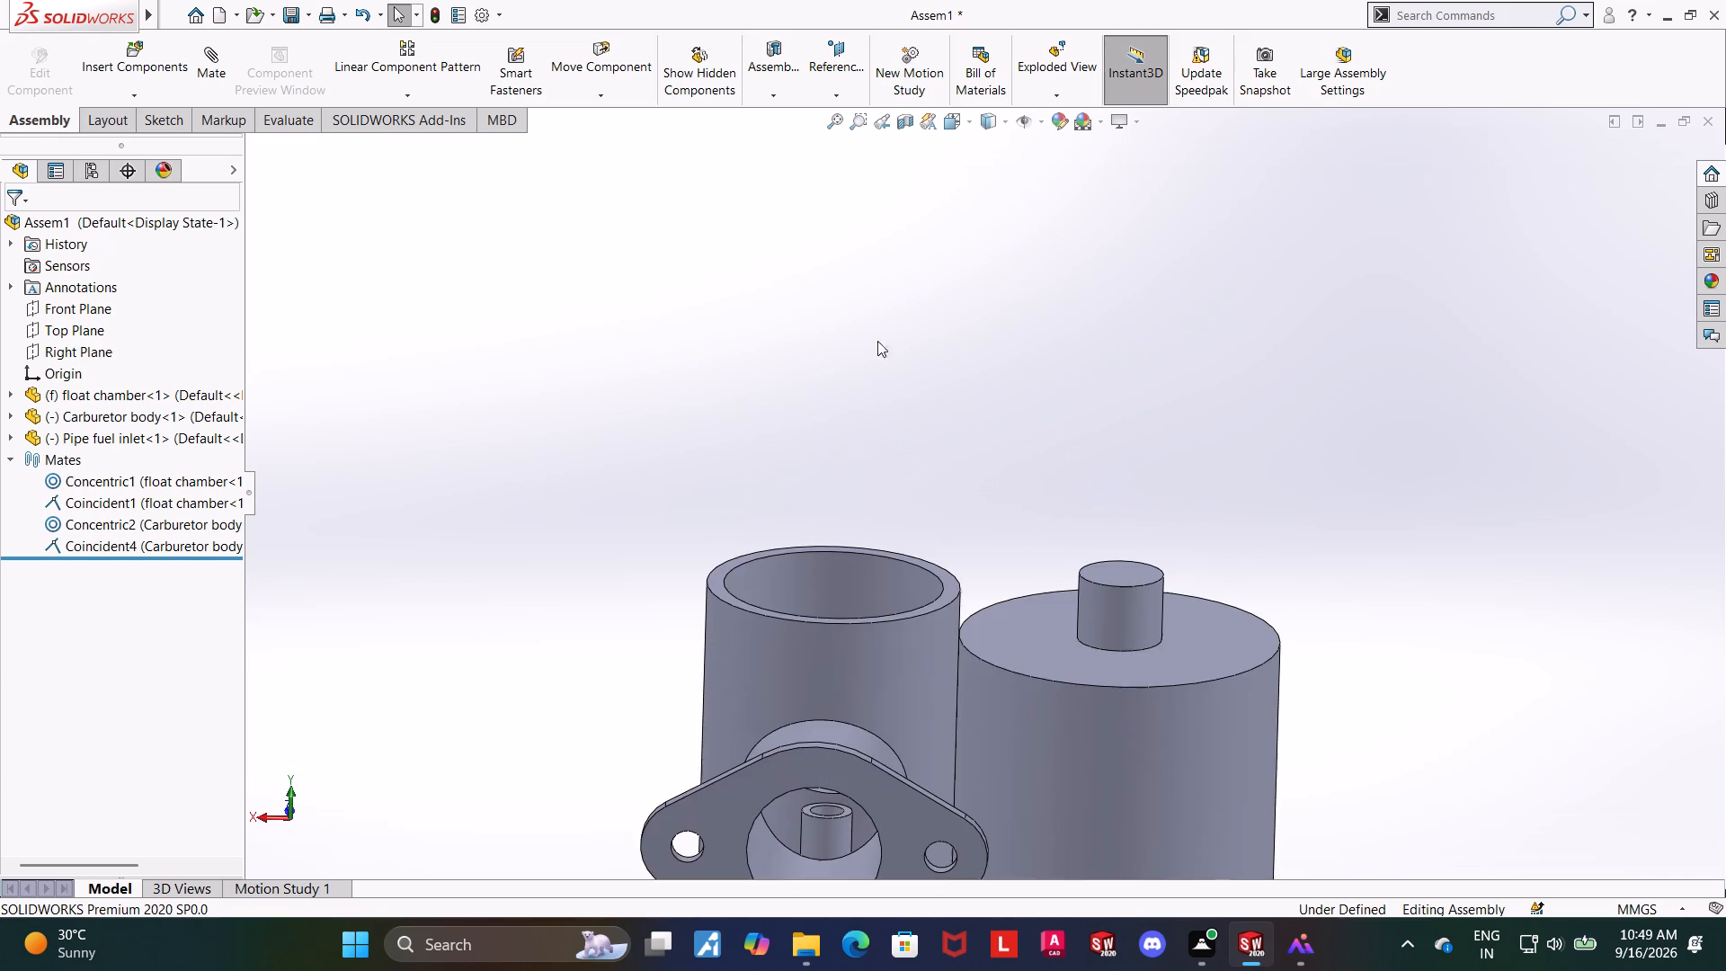
pyautogui.moveTo(957, 317); pyautogui.dragTo(952, 647, button='middle')
pyautogui.scroll(5, 994, 576)
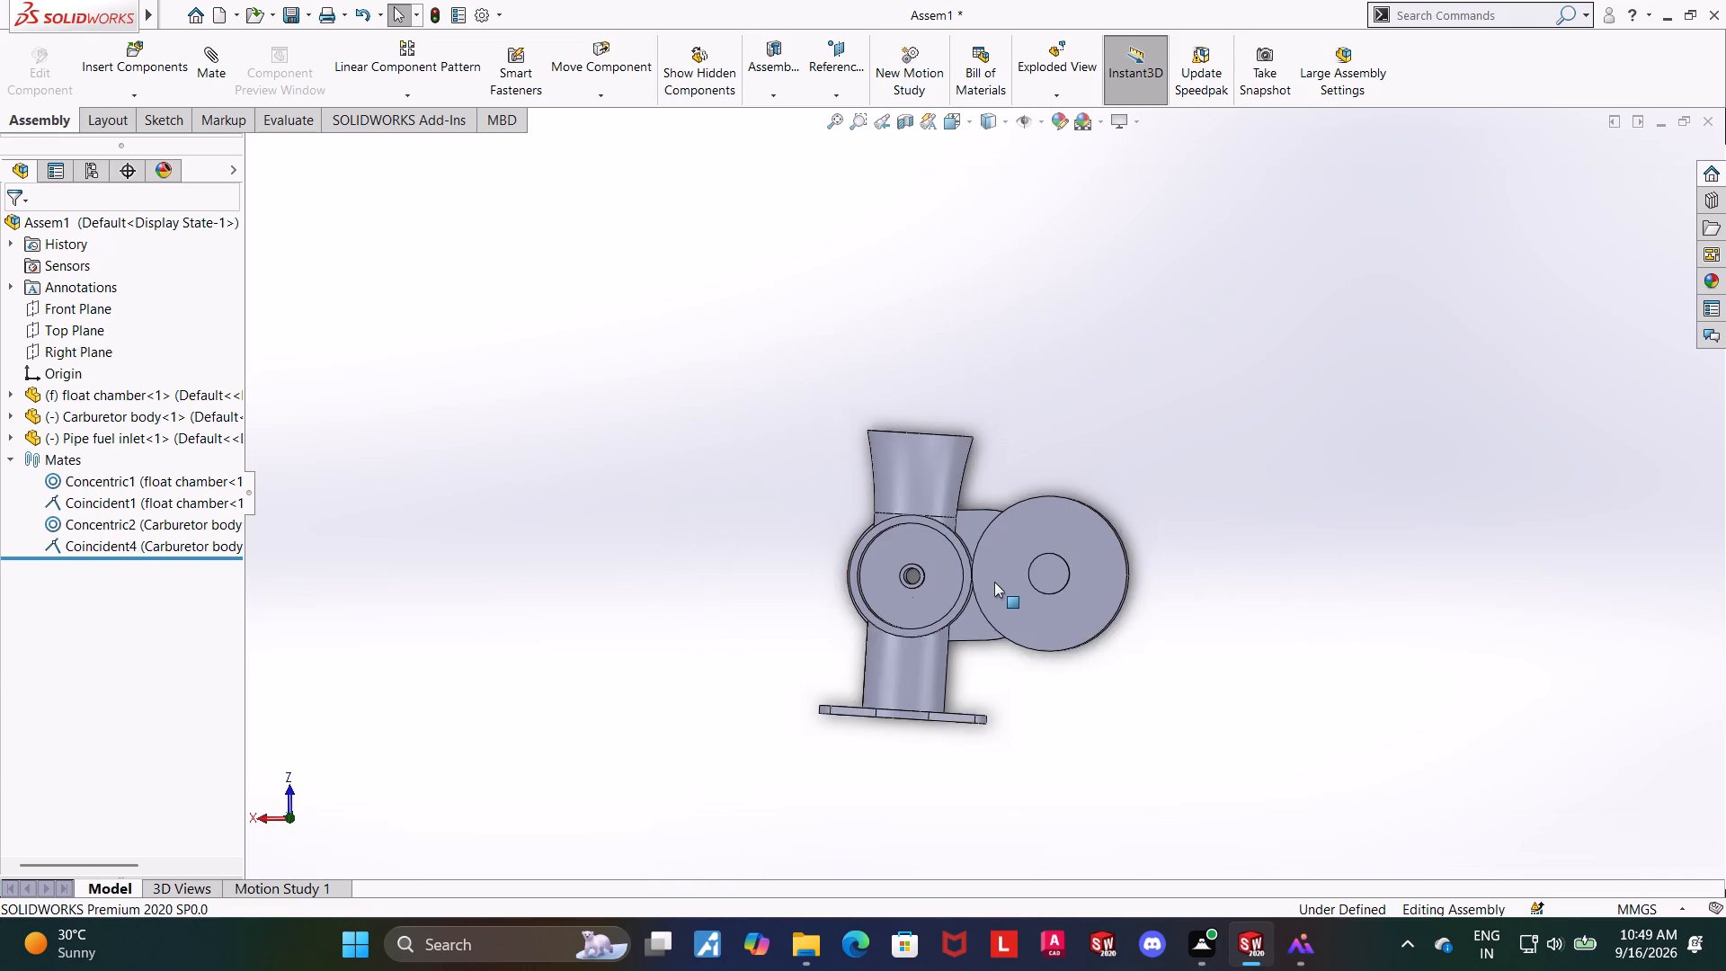
pyautogui.moveTo(1077, 701); pyautogui.dragTo(1079, 608, button='middle')
pyautogui.scroll(-3, 1103, 619)
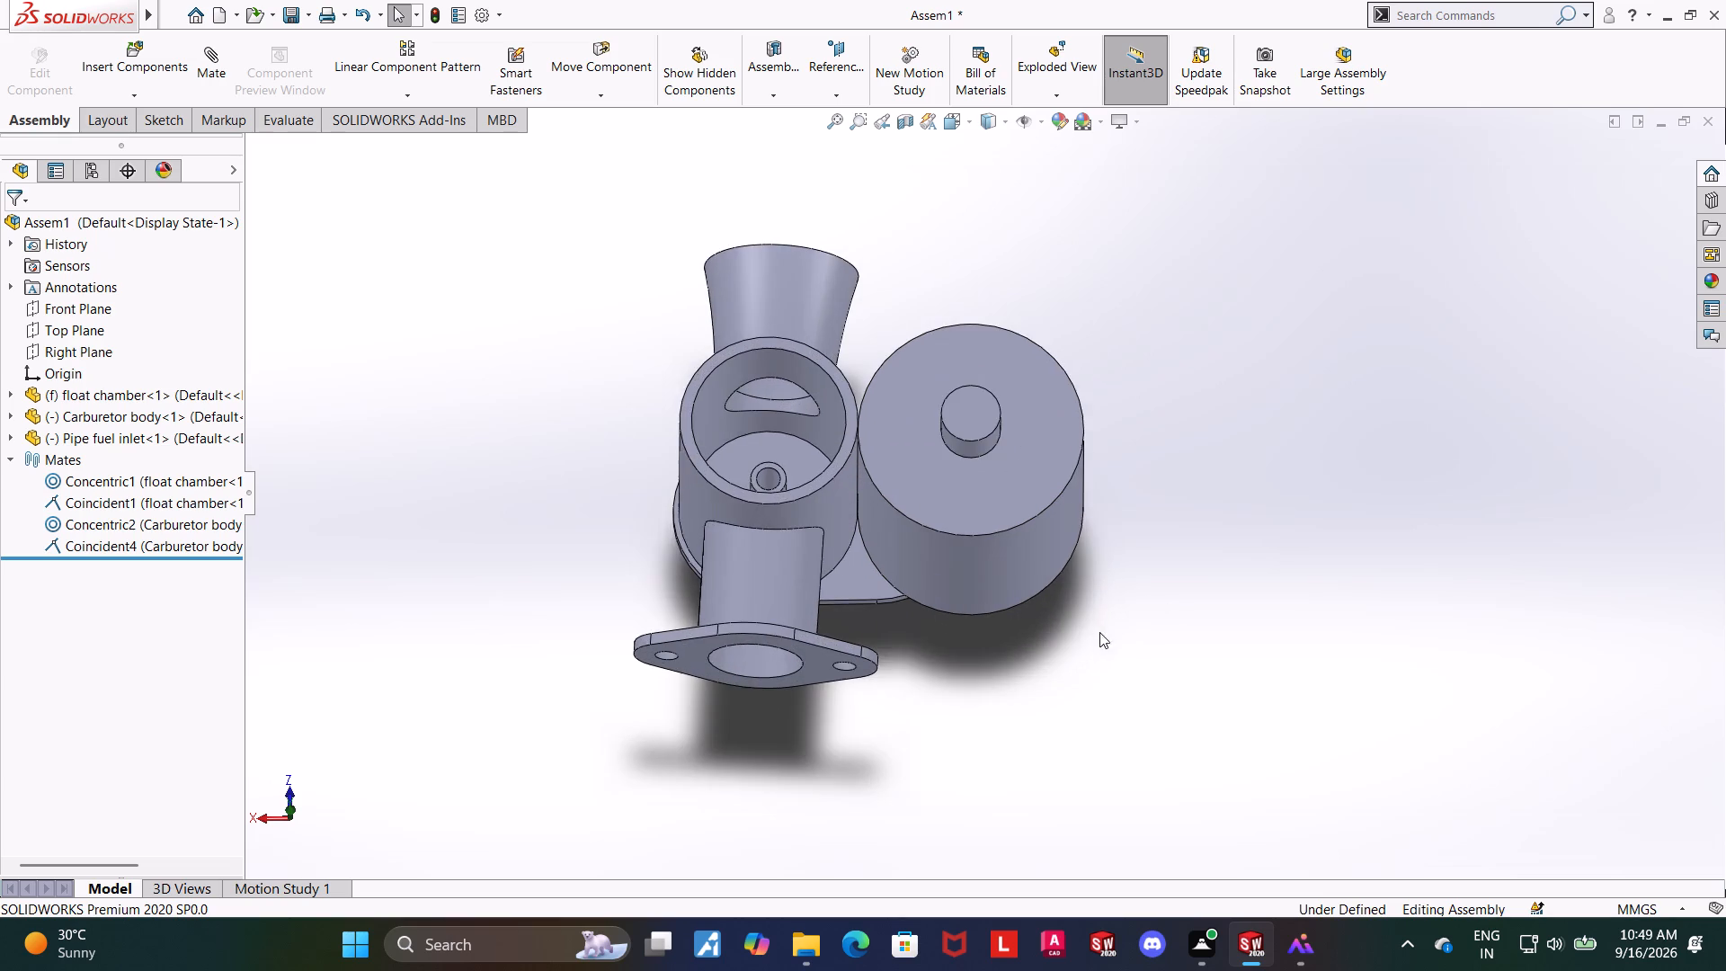
pyautogui.moveTo(1097, 650); pyautogui.dragTo(1094, 613, button='middle')
pyautogui.scroll(1, 1094, 600)
# Insert the top cover part into the assembly, placing it in free space beside the carburetor body.
pyautogui.click(163, 55)
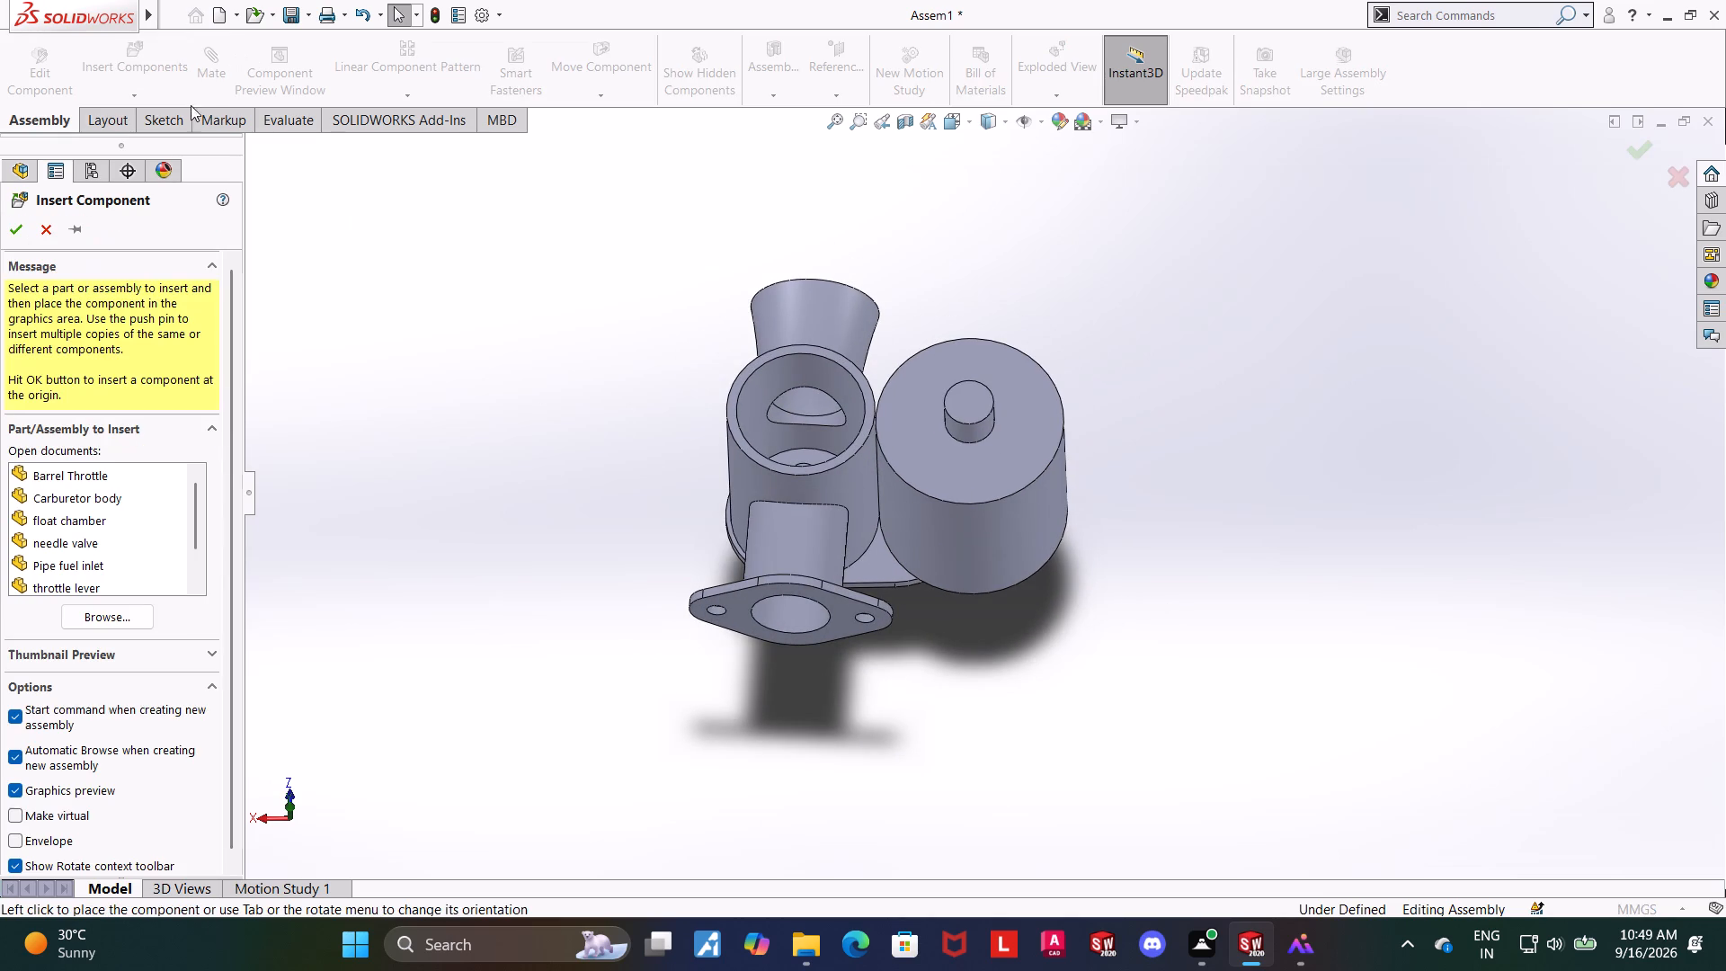
pyautogui.scroll(-8, 71, 545)
pyautogui.click(68, 564)
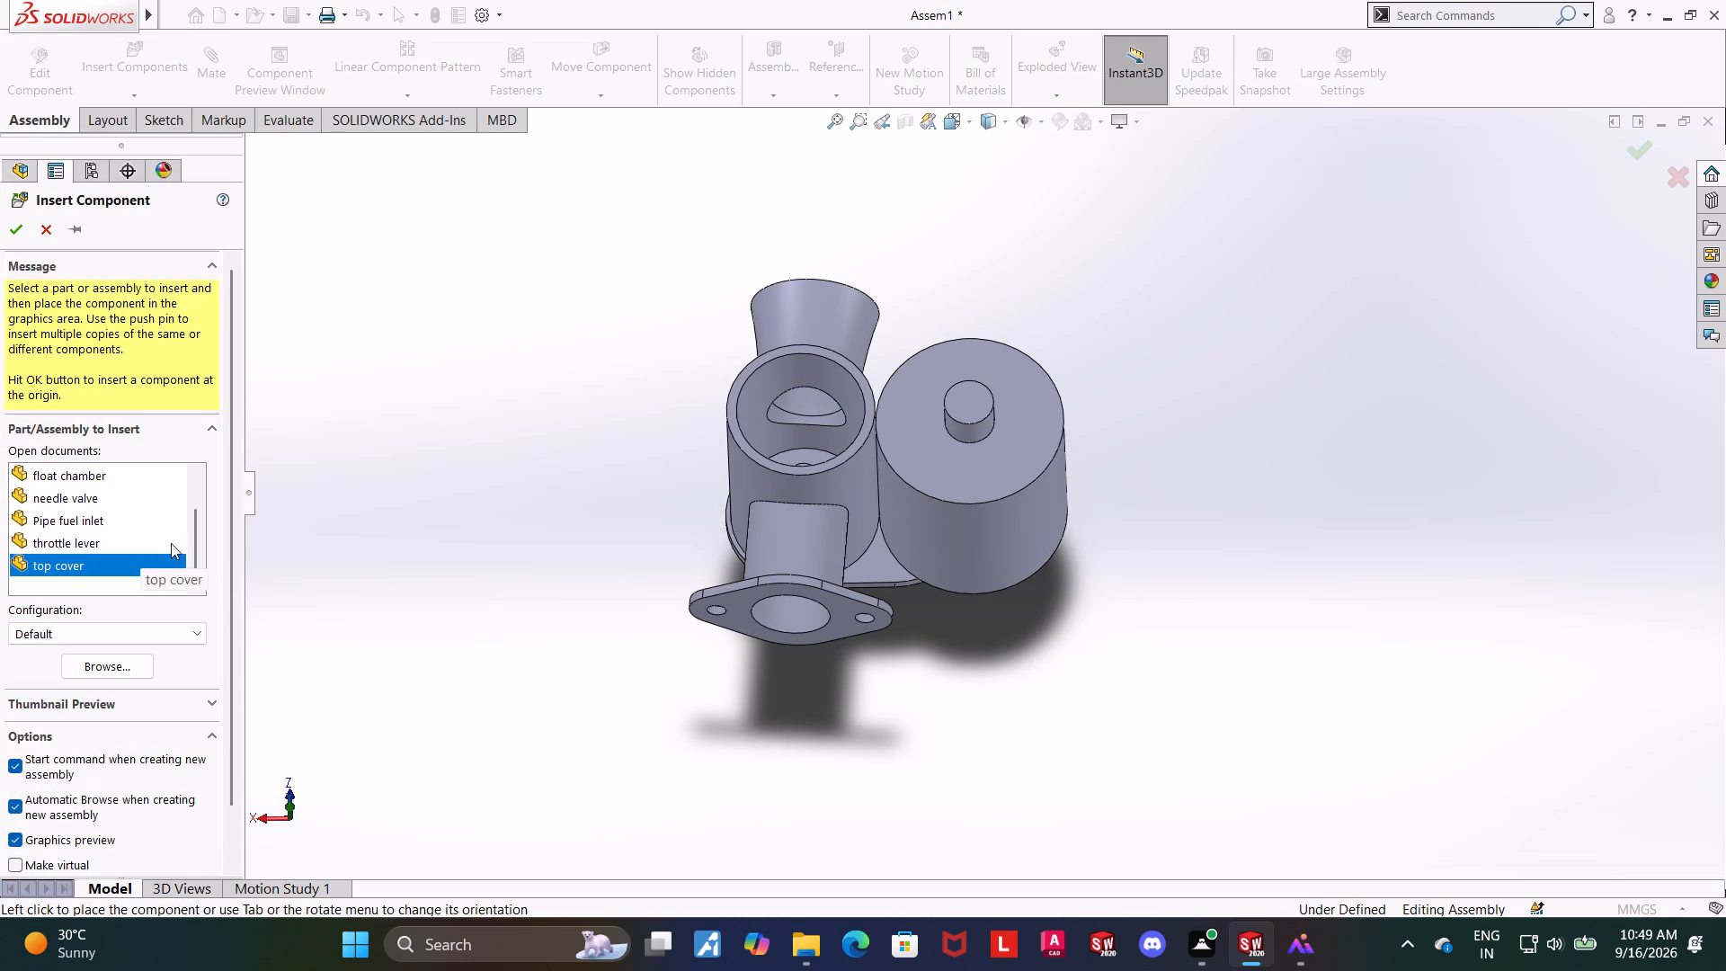
pyautogui.click(454, 437)
# Insert the throttle lever part into the assembly, placing it in free space near the top cover.
pyautogui.moveTo(524, 494); pyautogui.dragTo(529, 571, button='middle')
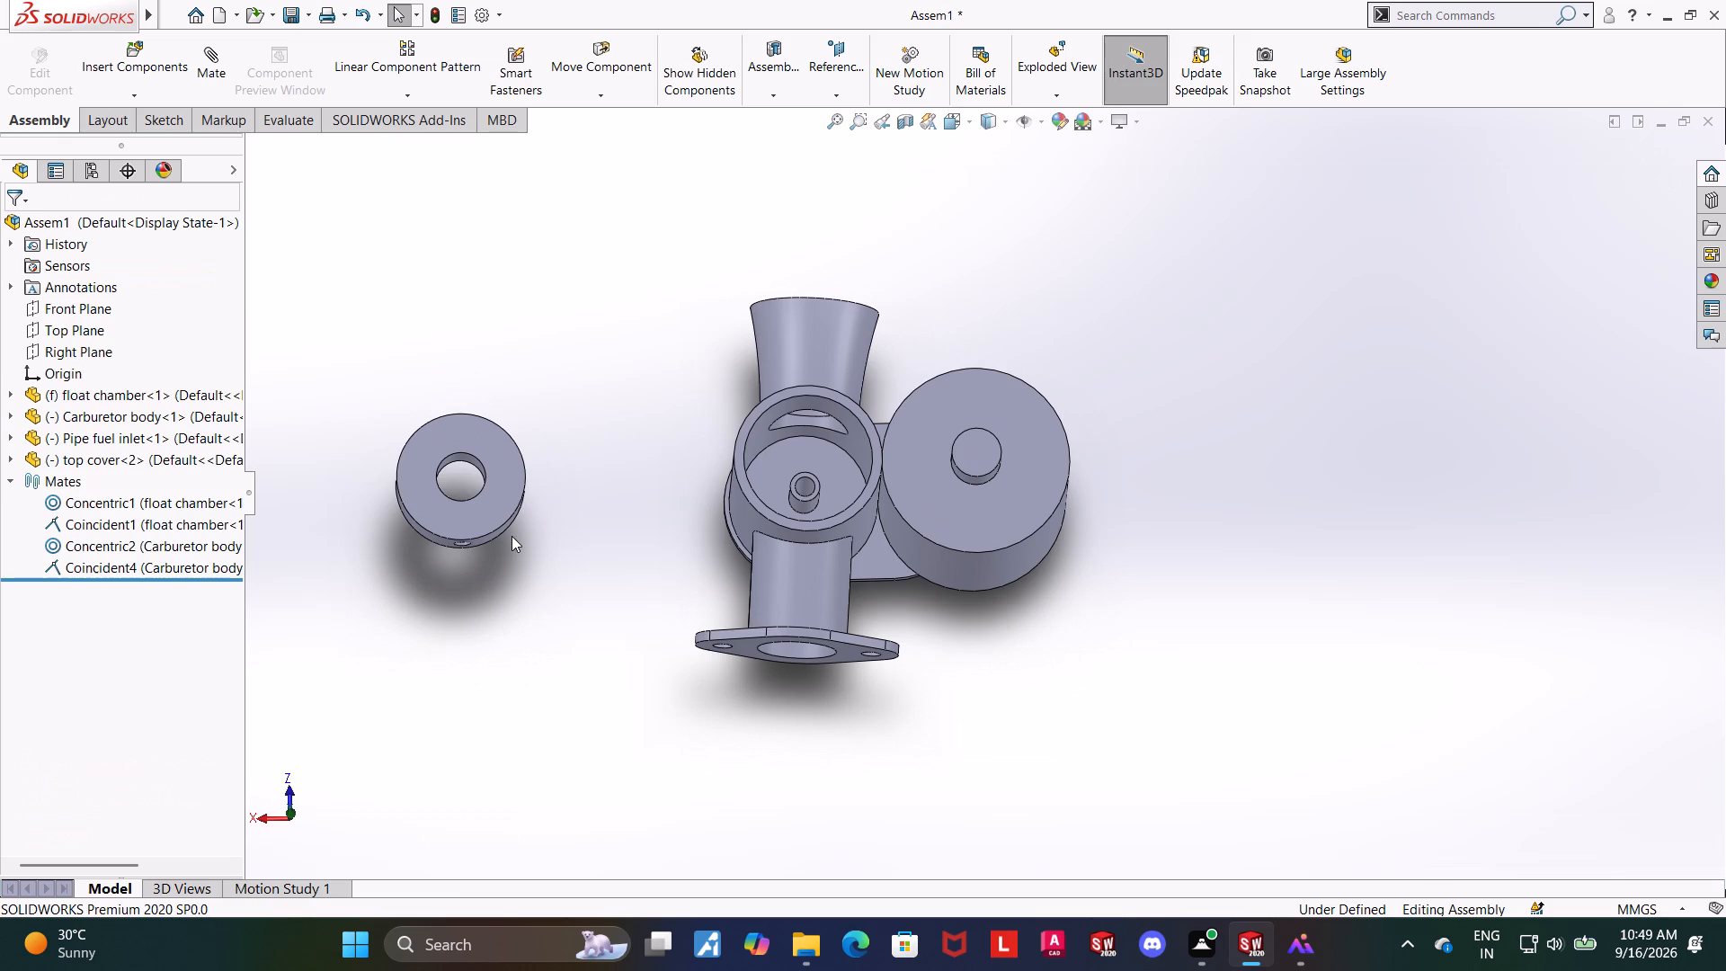
pyautogui.click(147, 58)
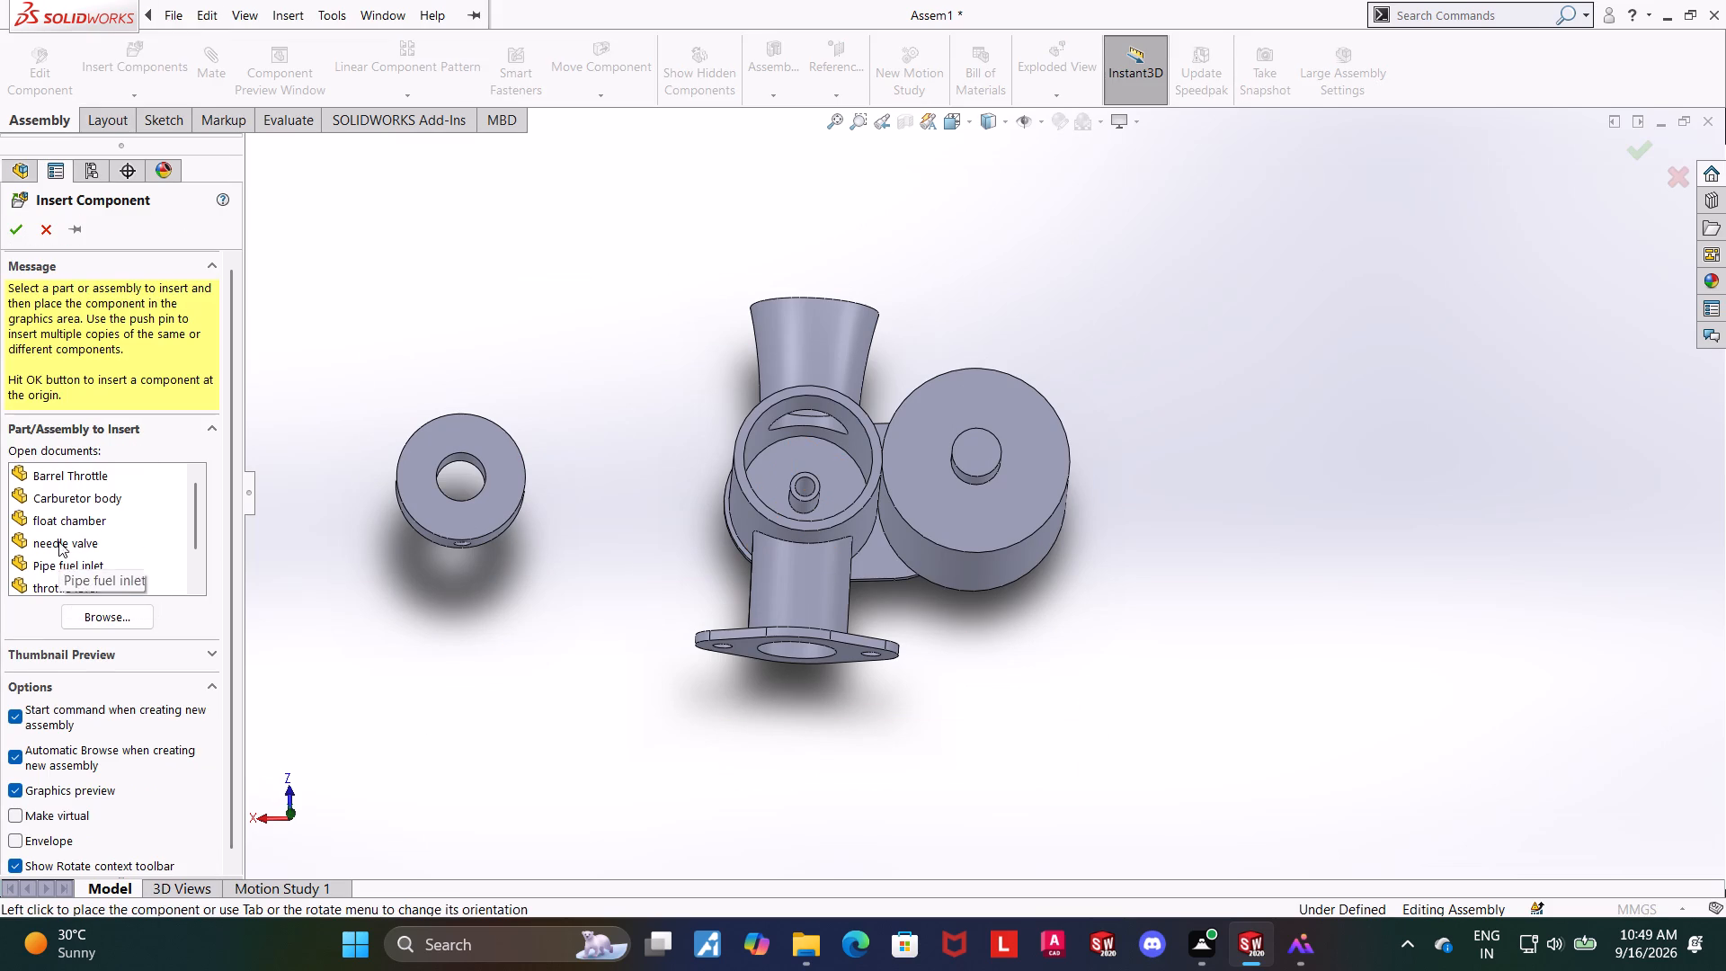
pyautogui.scroll(-2, 67, 530)
pyautogui.click(78, 549)
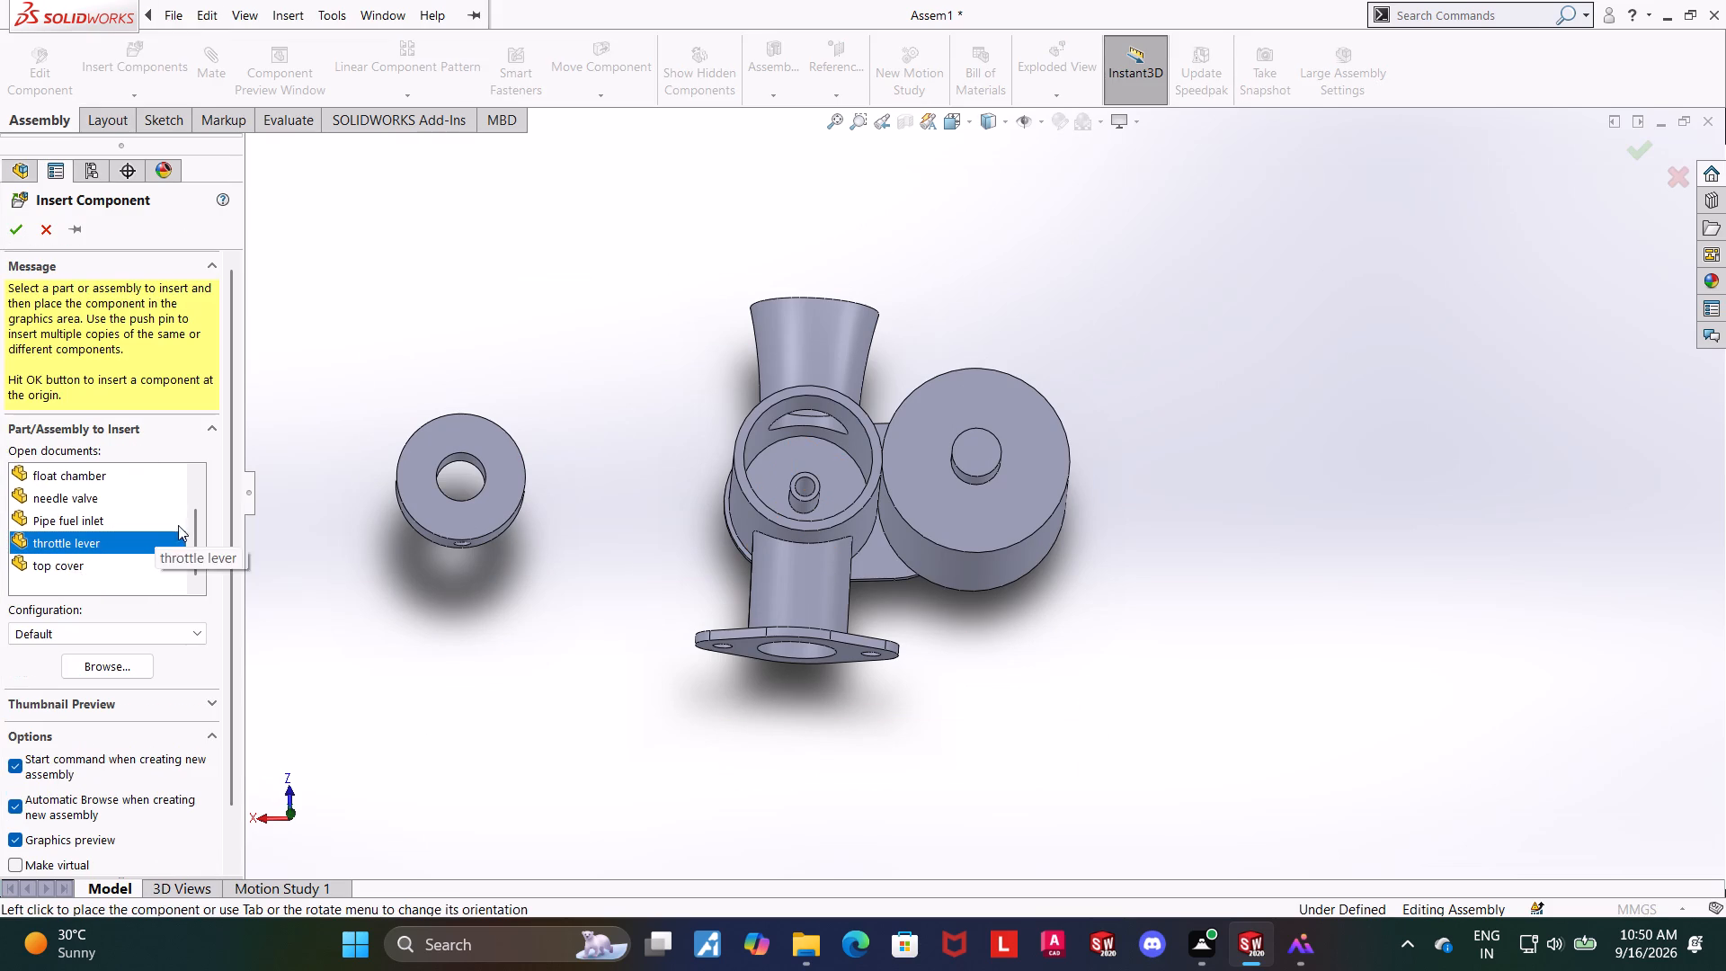
pyautogui.click(496, 276)
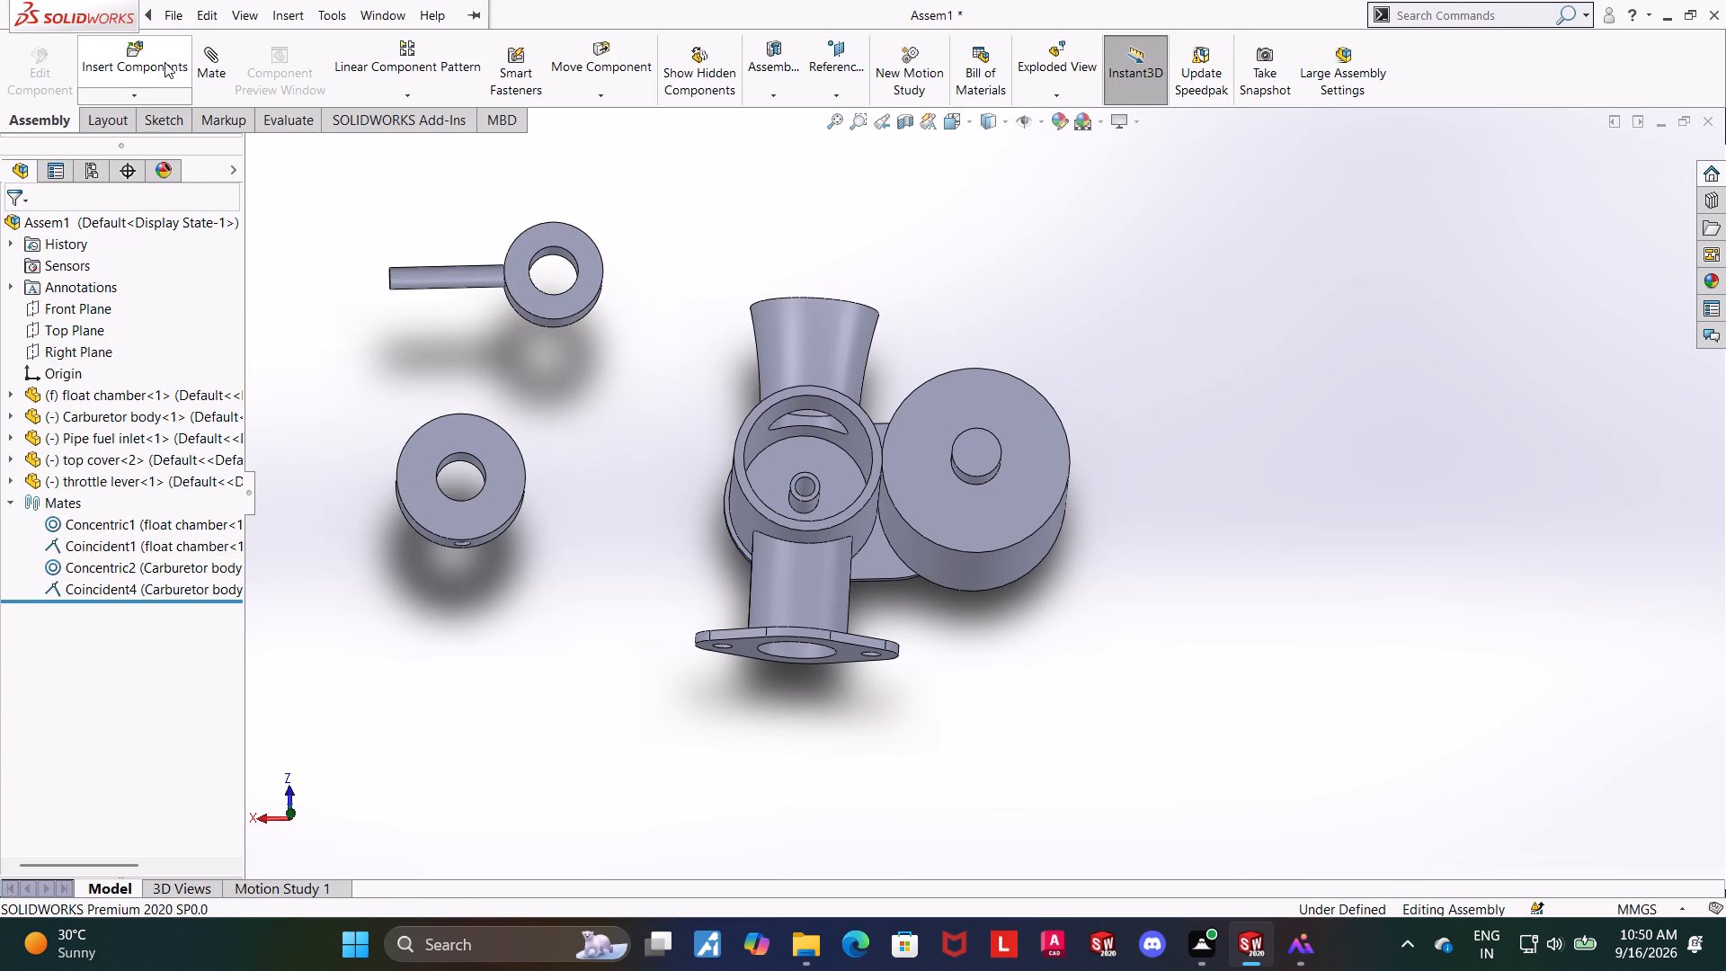
# Insert the Barrel Throttle part into the assembly, placing it in free space beyond the float chamber.
pyautogui.click(165, 58)
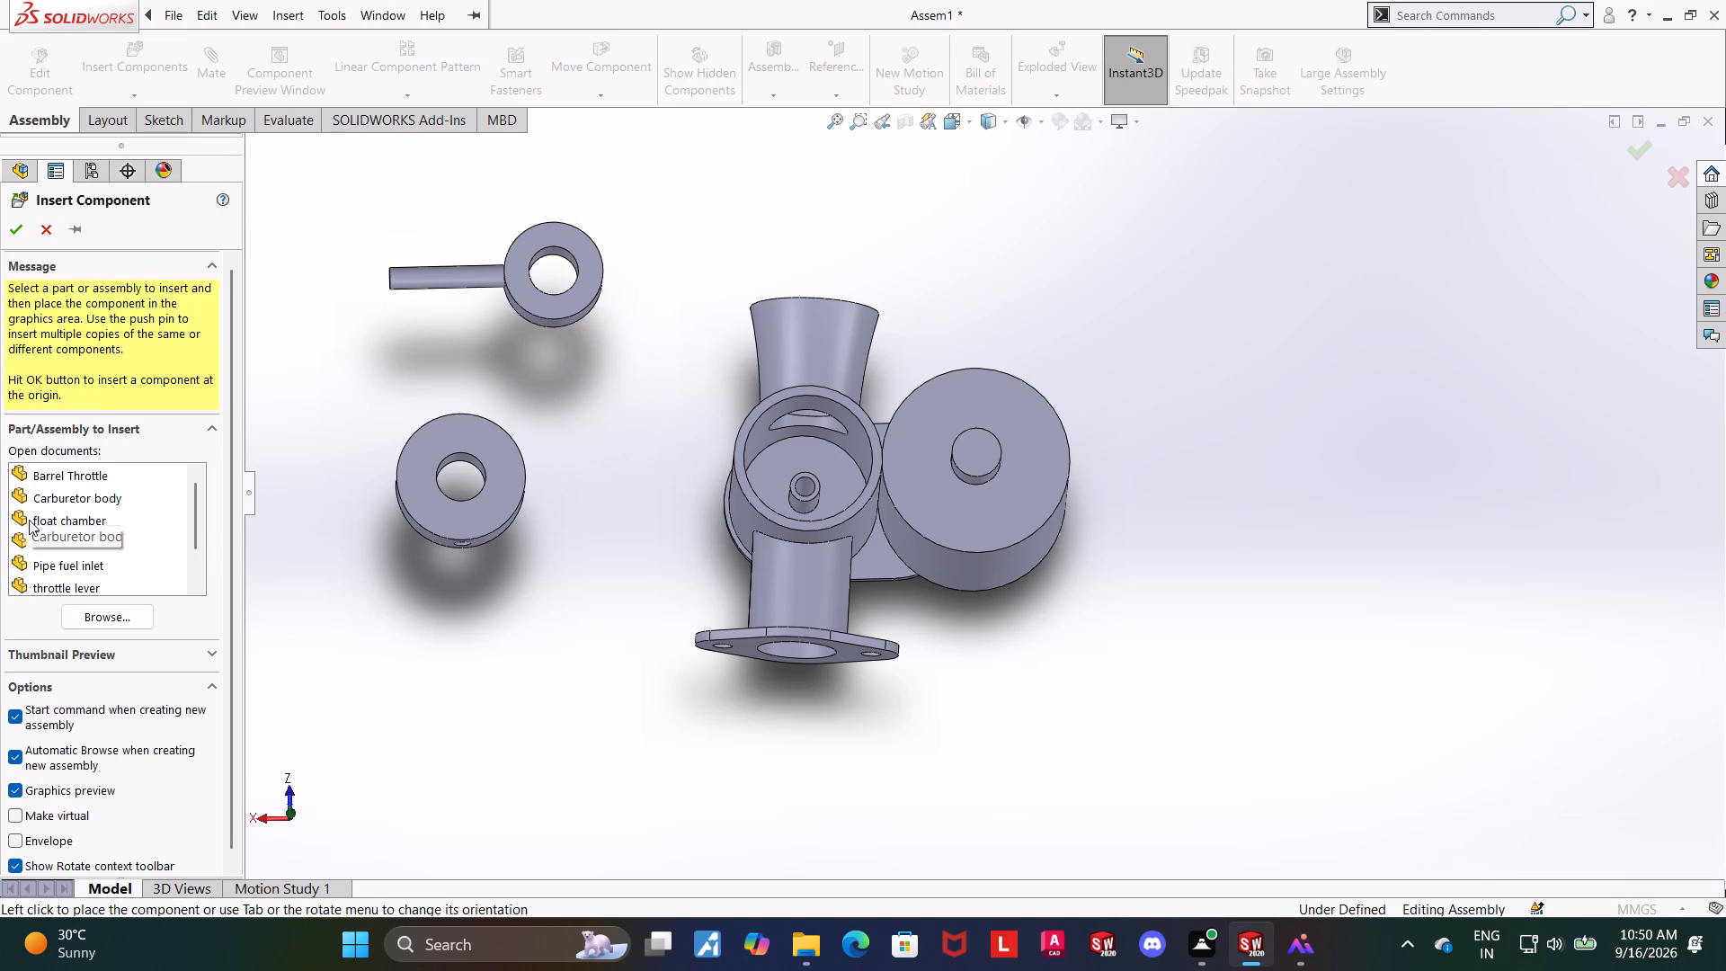
pyautogui.click(90, 471)
pyautogui.click(1170, 311)
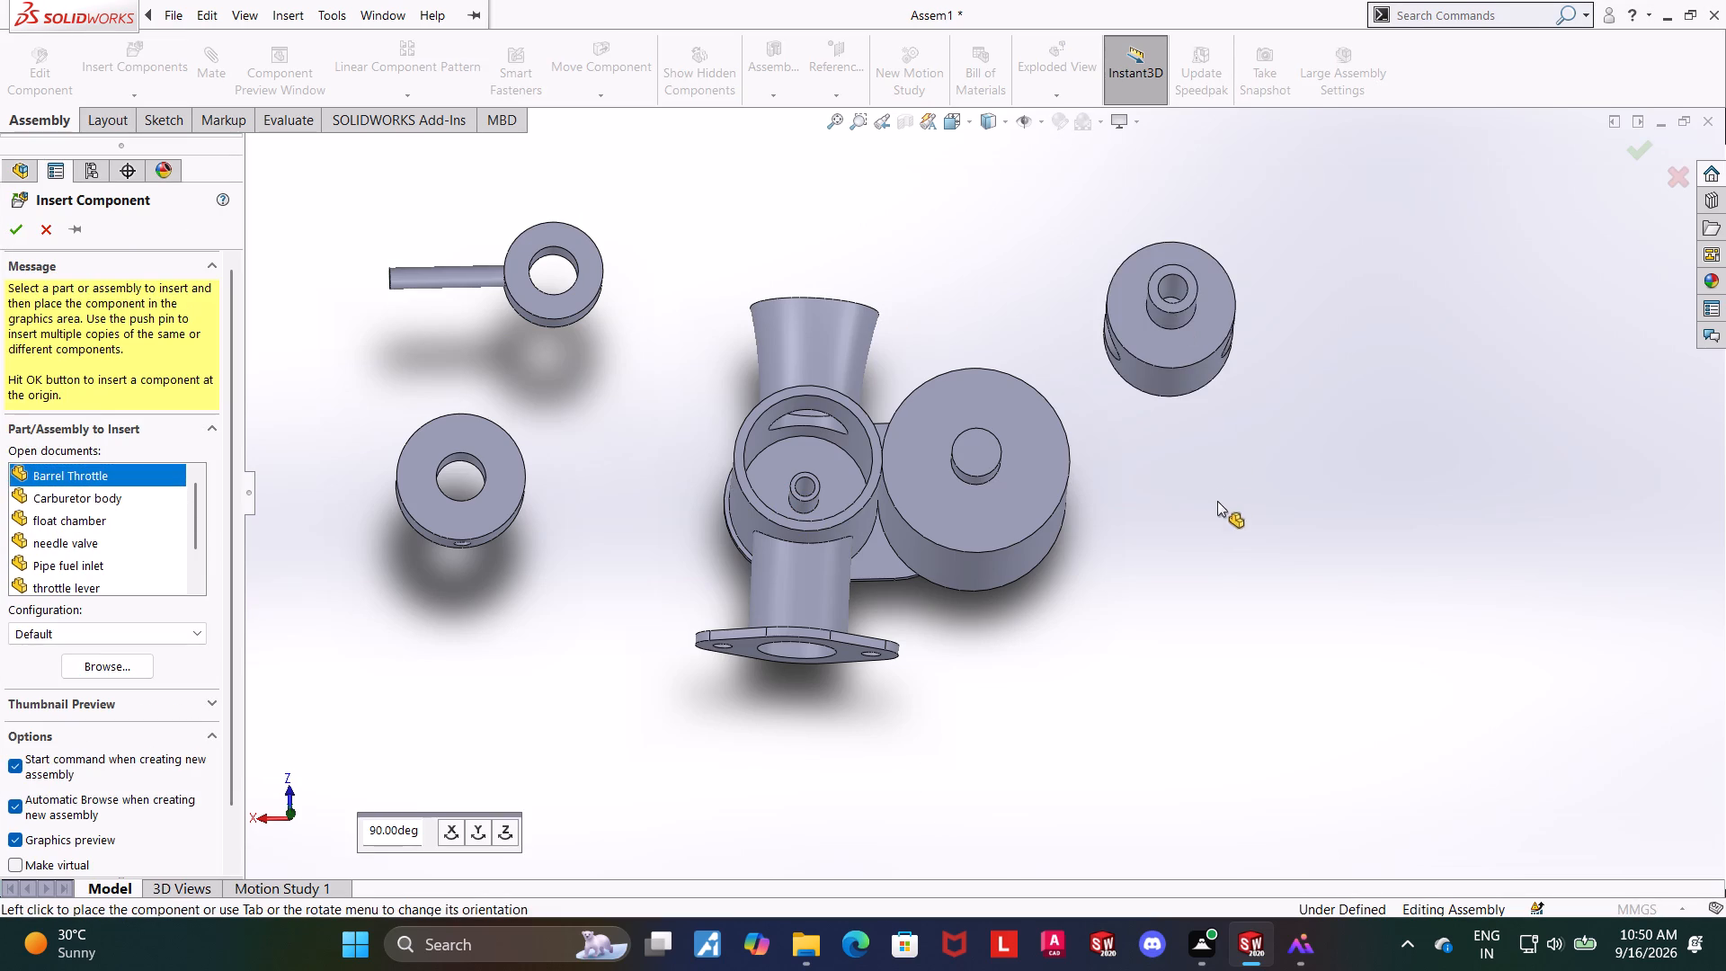
# Add a Concentric mate between the barrel throttle's small stem bore and the pipe fuel inlet's cylindrical tube inside the body.
pyautogui.moveTo(1213, 512); pyautogui.dragTo(1214, 500, button='middle')
pyautogui.moveTo(1270, 397); pyautogui.dragTo(1266, 524, button='middle')
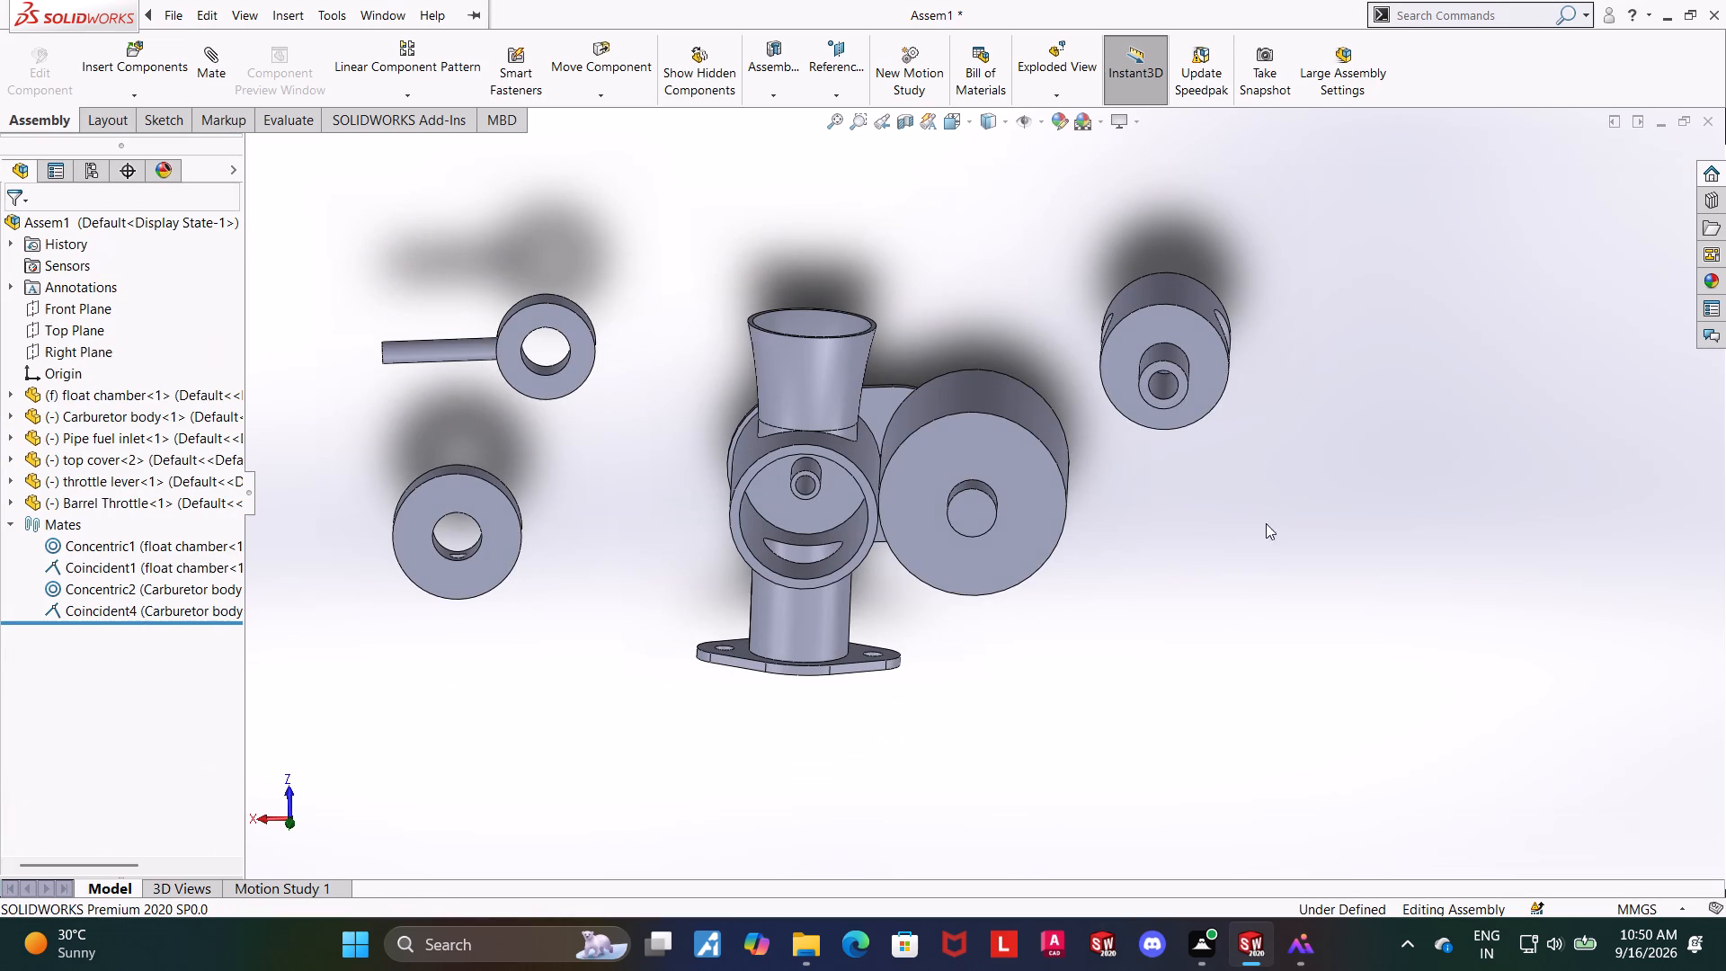
pyautogui.click(1165, 396)
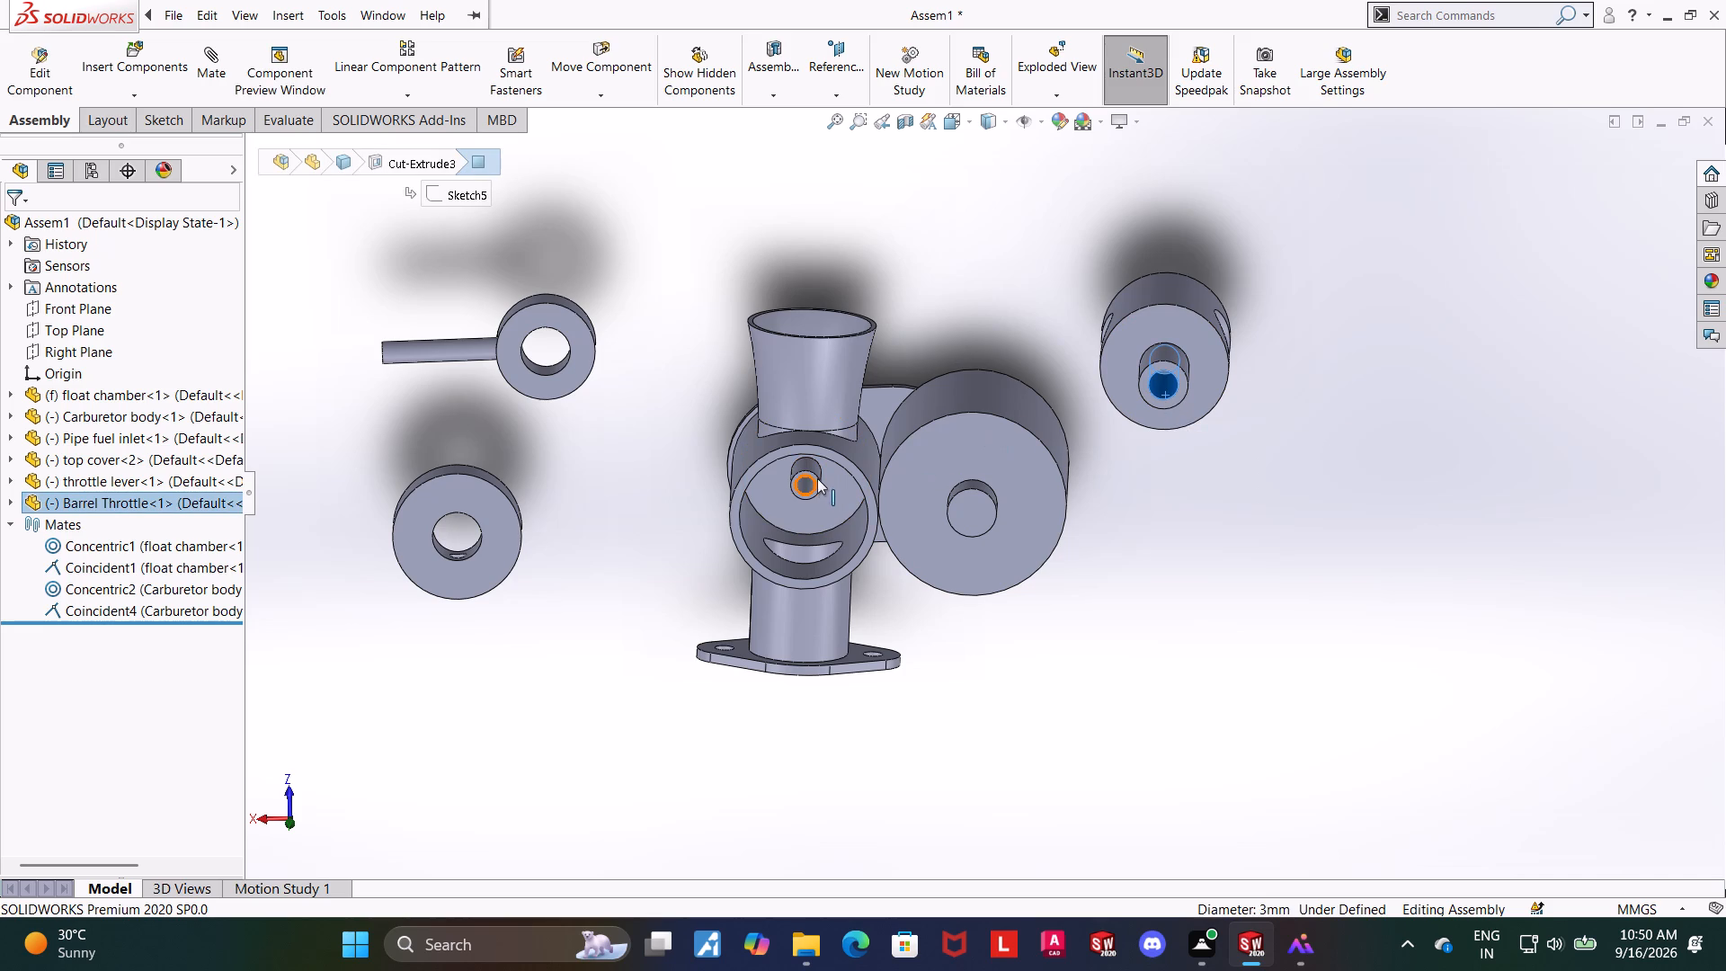
pyautogui.keyDown('ctrl'); pyautogui.click(814, 472); pyautogui.keyUp('ctrl')
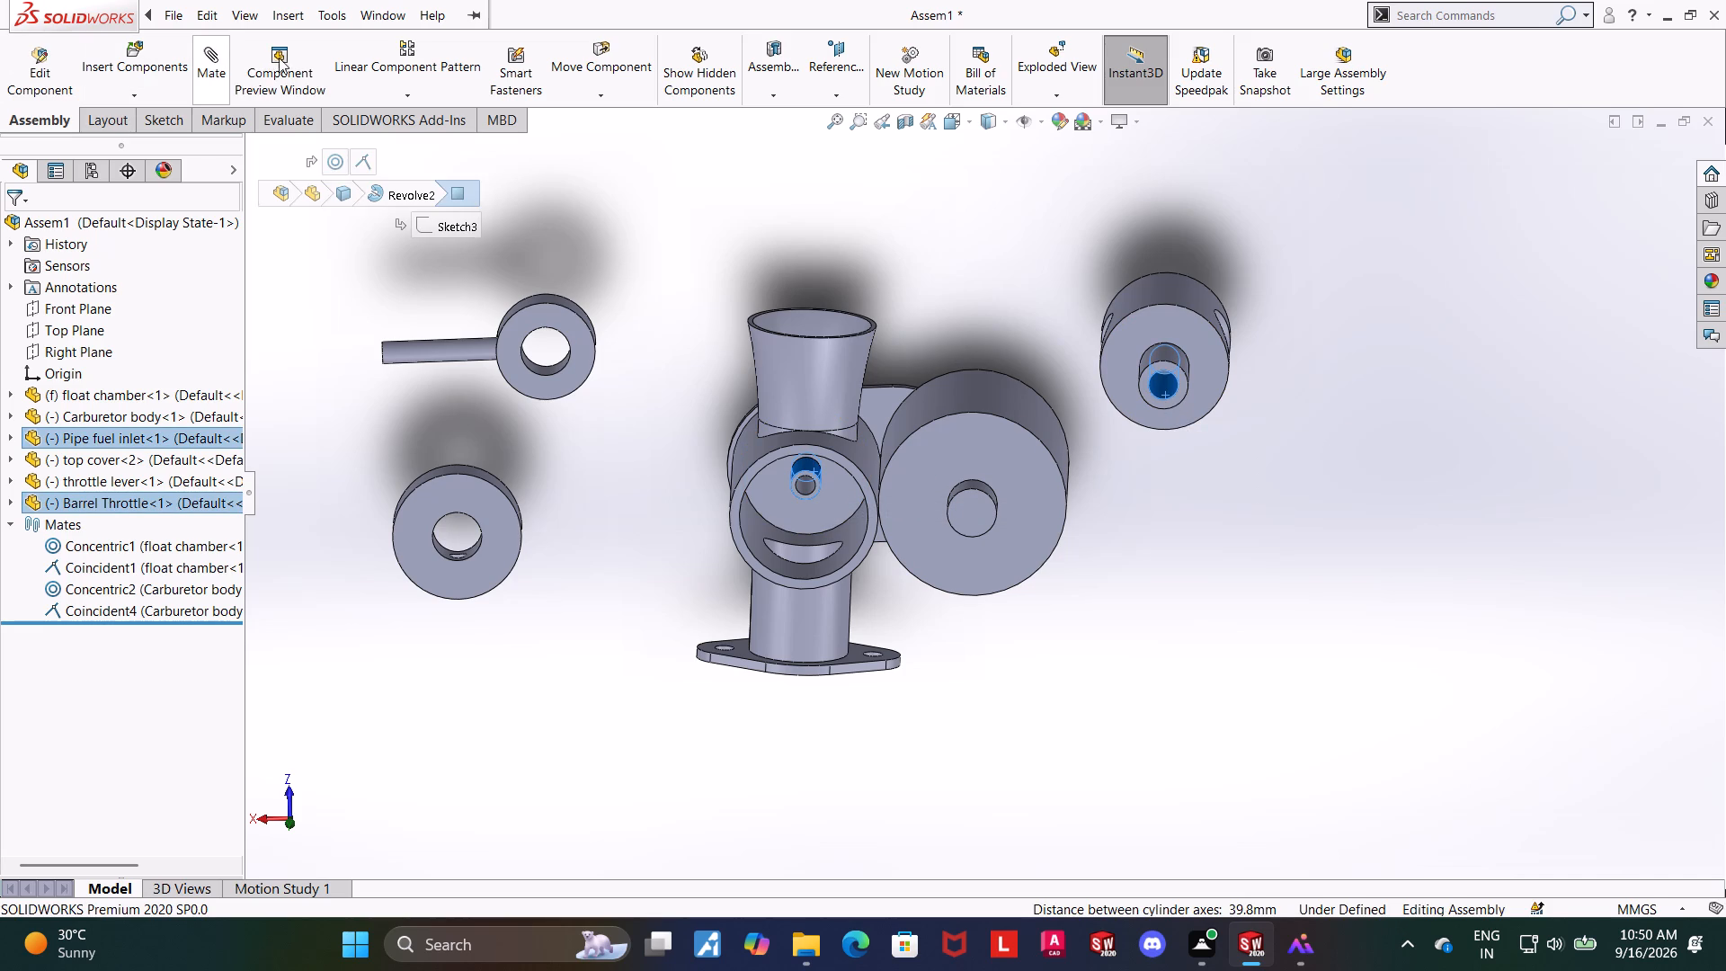
pyautogui.click(209, 54)
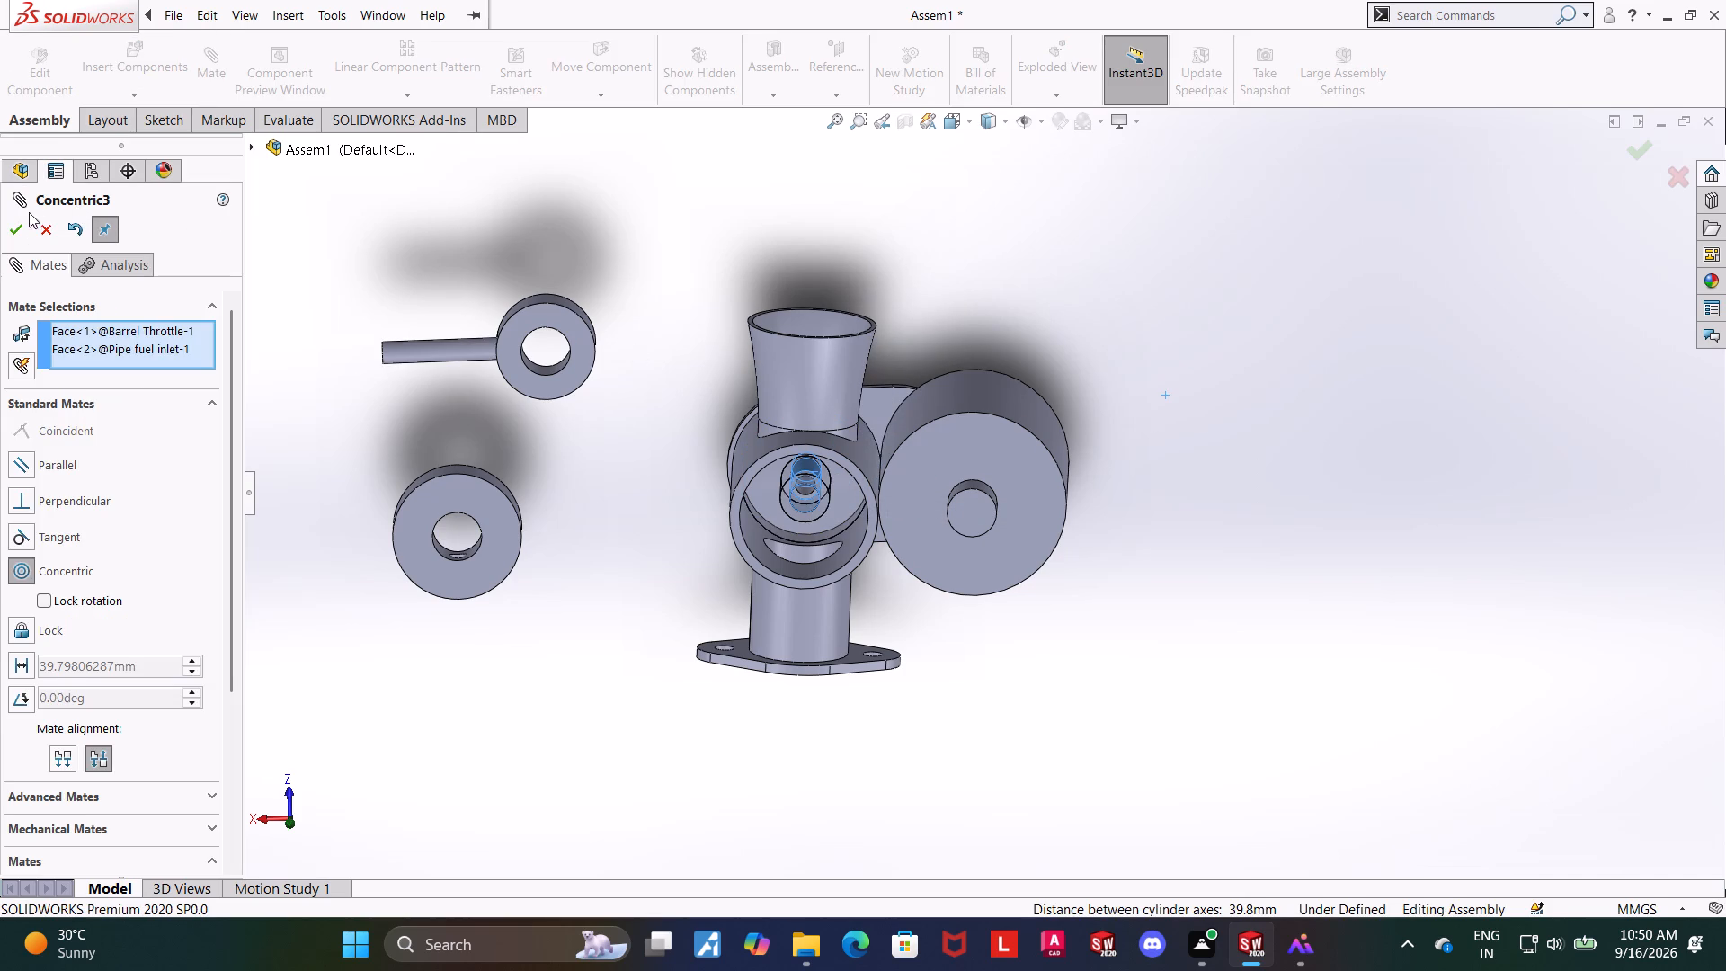
pyautogui.click(22, 227)
# Pull the barrel throttle up out of the carburetor body and mate its outer cylinder Concentric with the body's main bore.
pyautogui.moveTo(1412, 714); pyautogui.dragTo(1415, 526, button='middle')
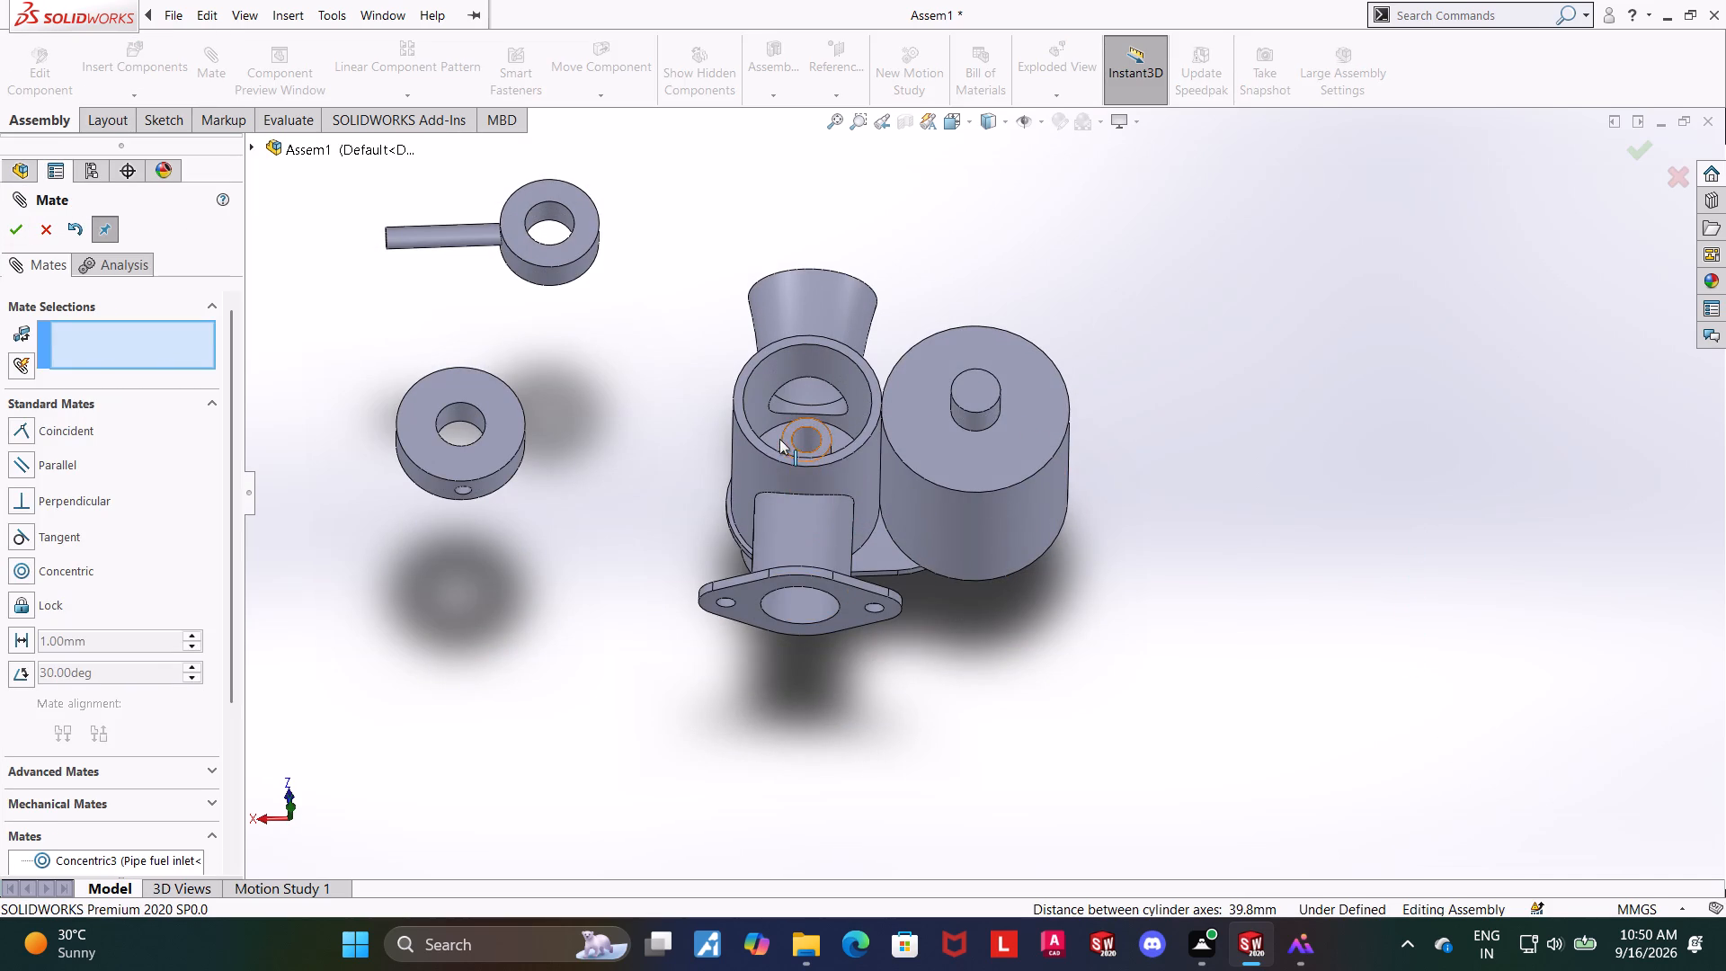
pyautogui.moveTo(776, 441); pyautogui.dragTo(793, 248)
pyautogui.click(1246, 369)
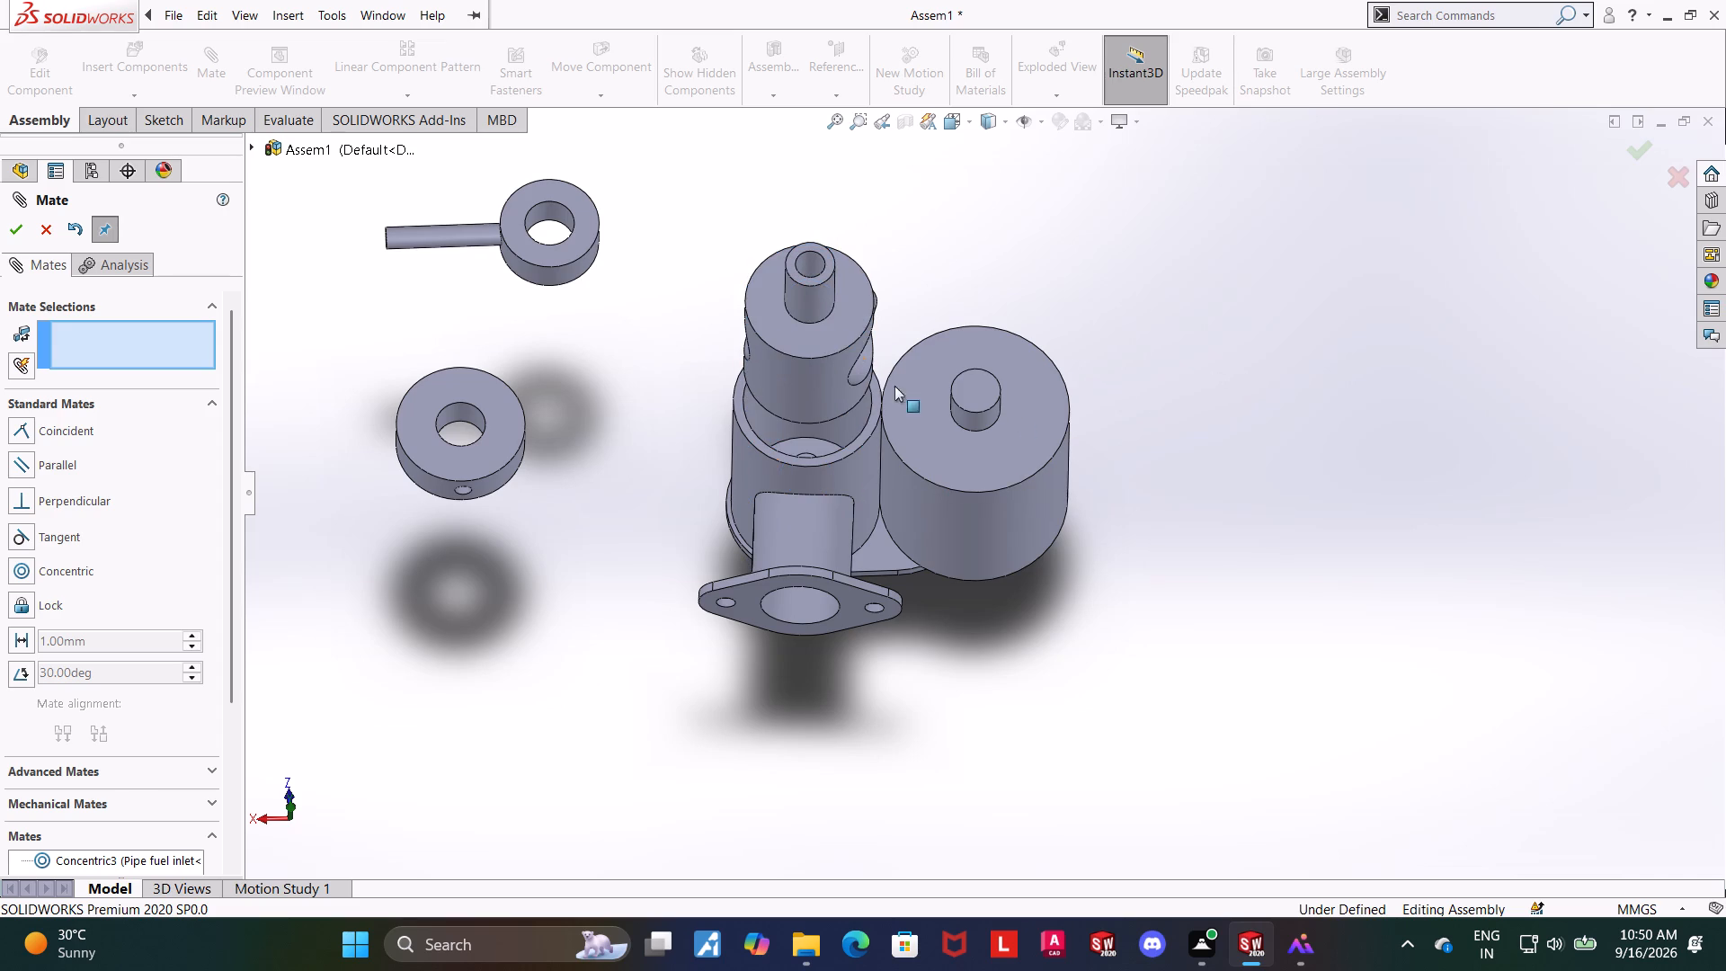
pyautogui.click(808, 365)
pyautogui.keyDown('ctrl'); pyautogui.click(761, 421); pyautogui.keyUp('ctrl')
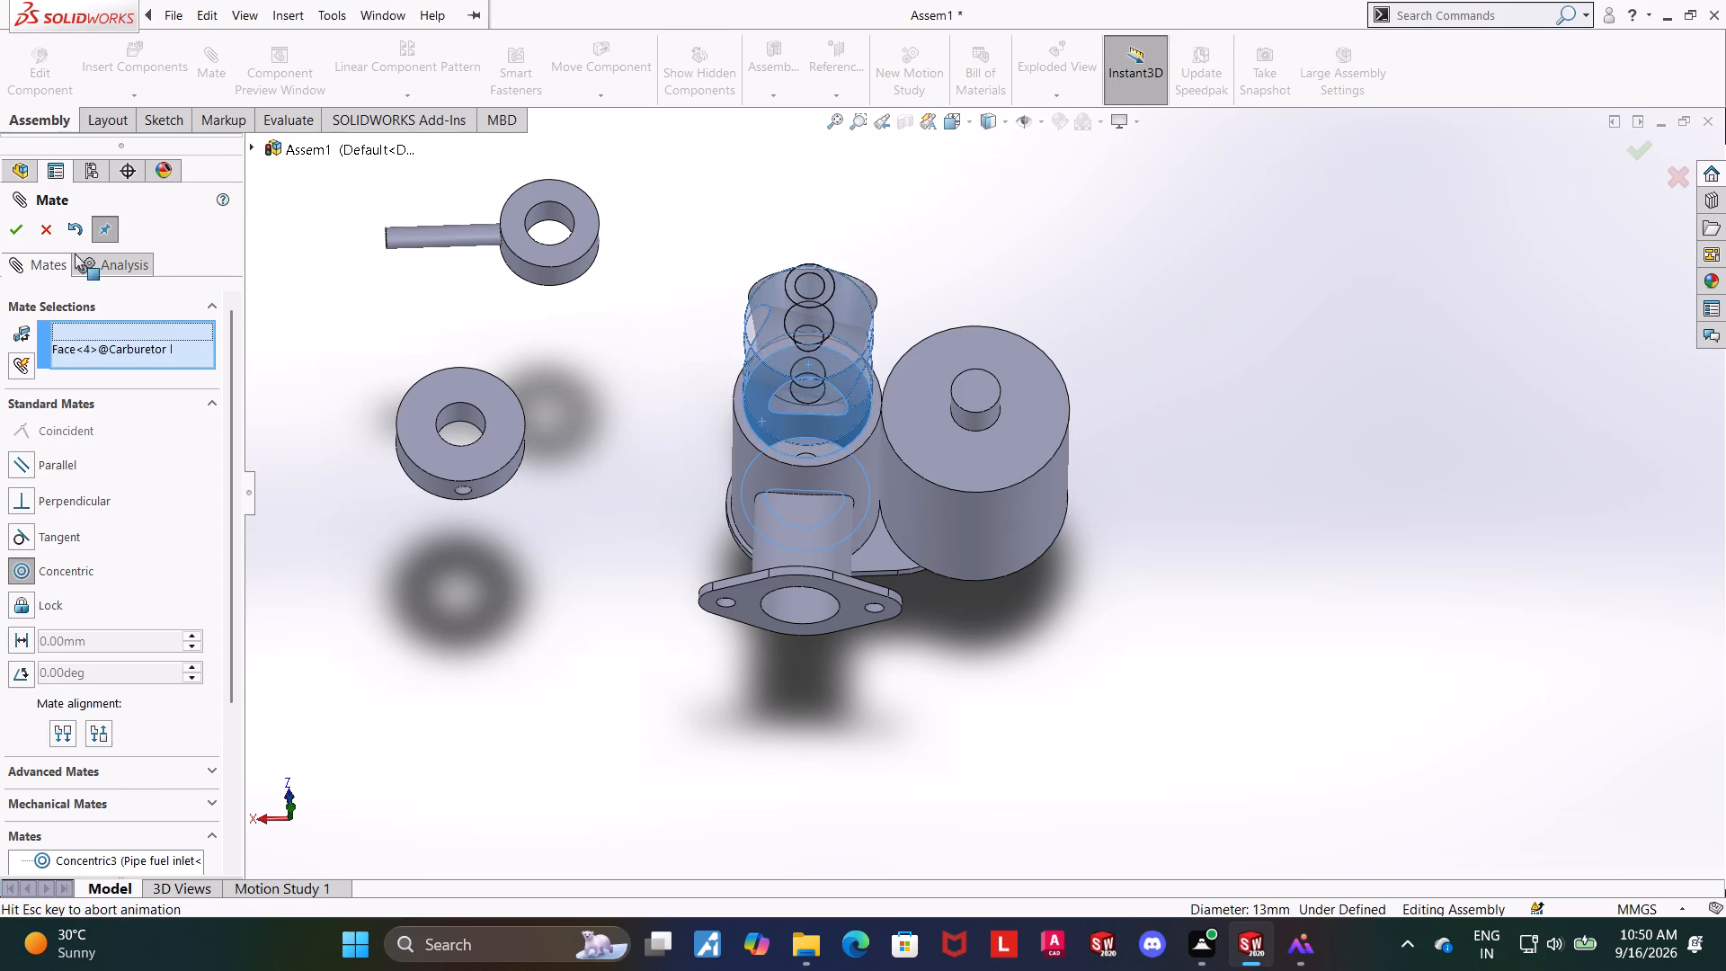
pyautogui.click(20, 227)
# Add a Concentric mate between the barrel throttle's cross hole and the bore of the carburetor body's flanged port.
pyautogui.moveTo(1212, 724); pyautogui.dragTo(1377, 650, button='middle')
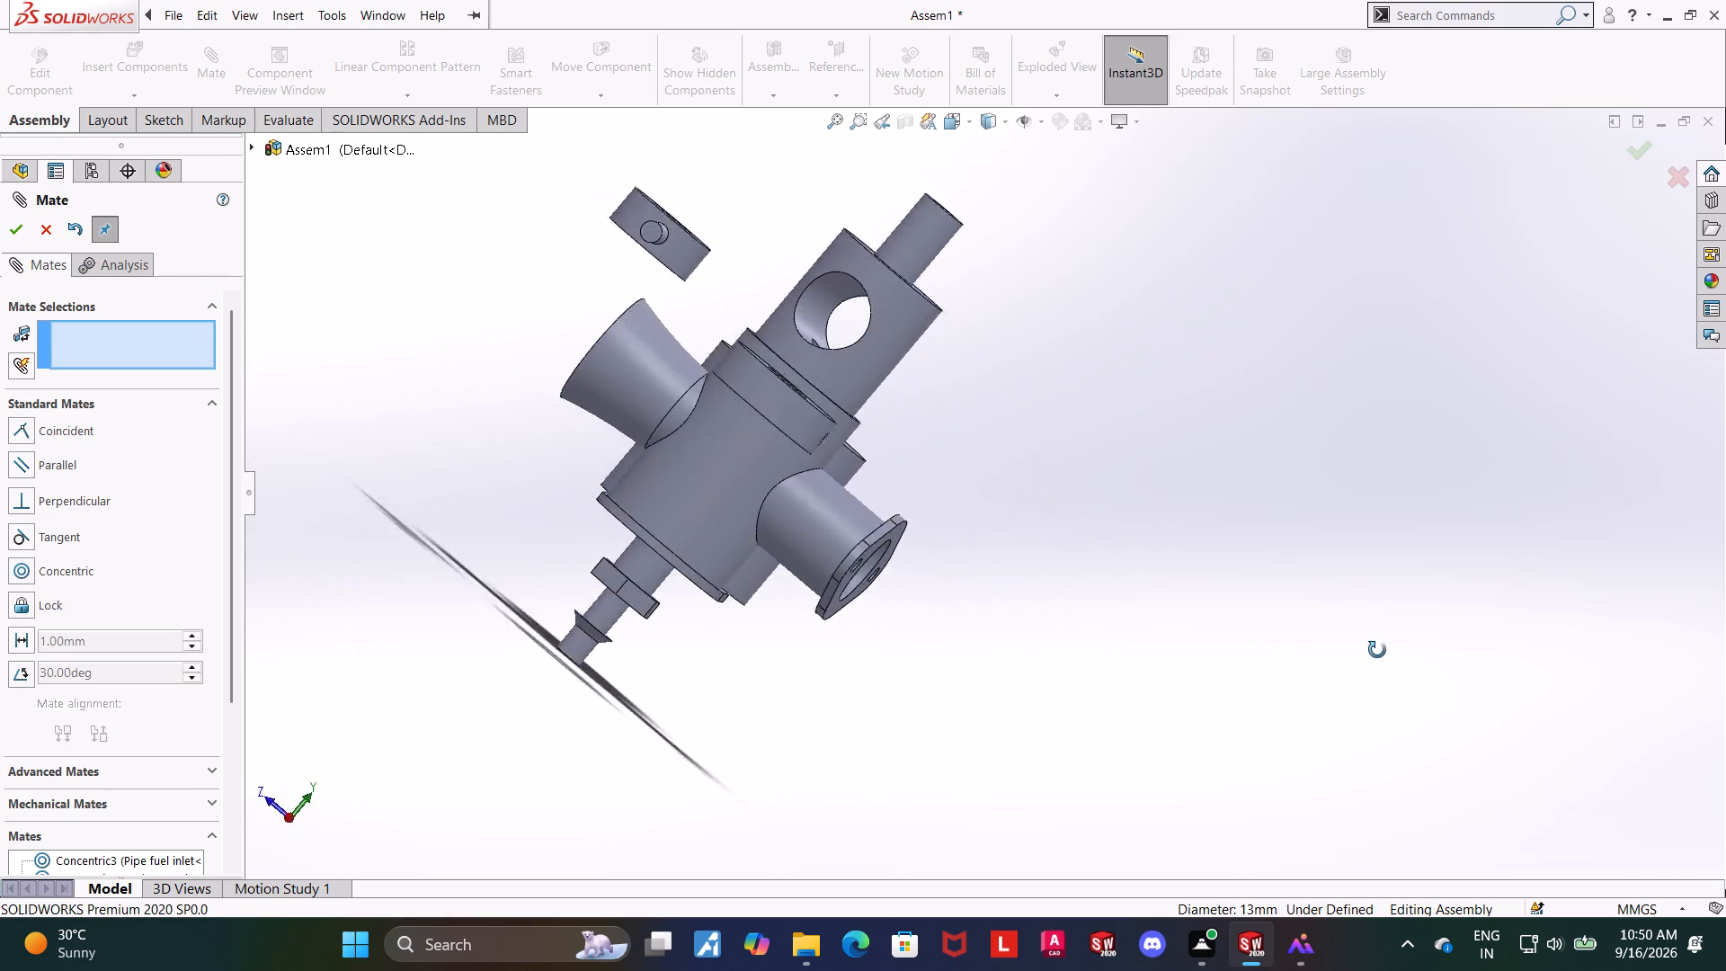
pyautogui.moveTo(1377, 650); pyautogui.dragTo(1157, 517, button='middle')
pyautogui.click(818, 299)
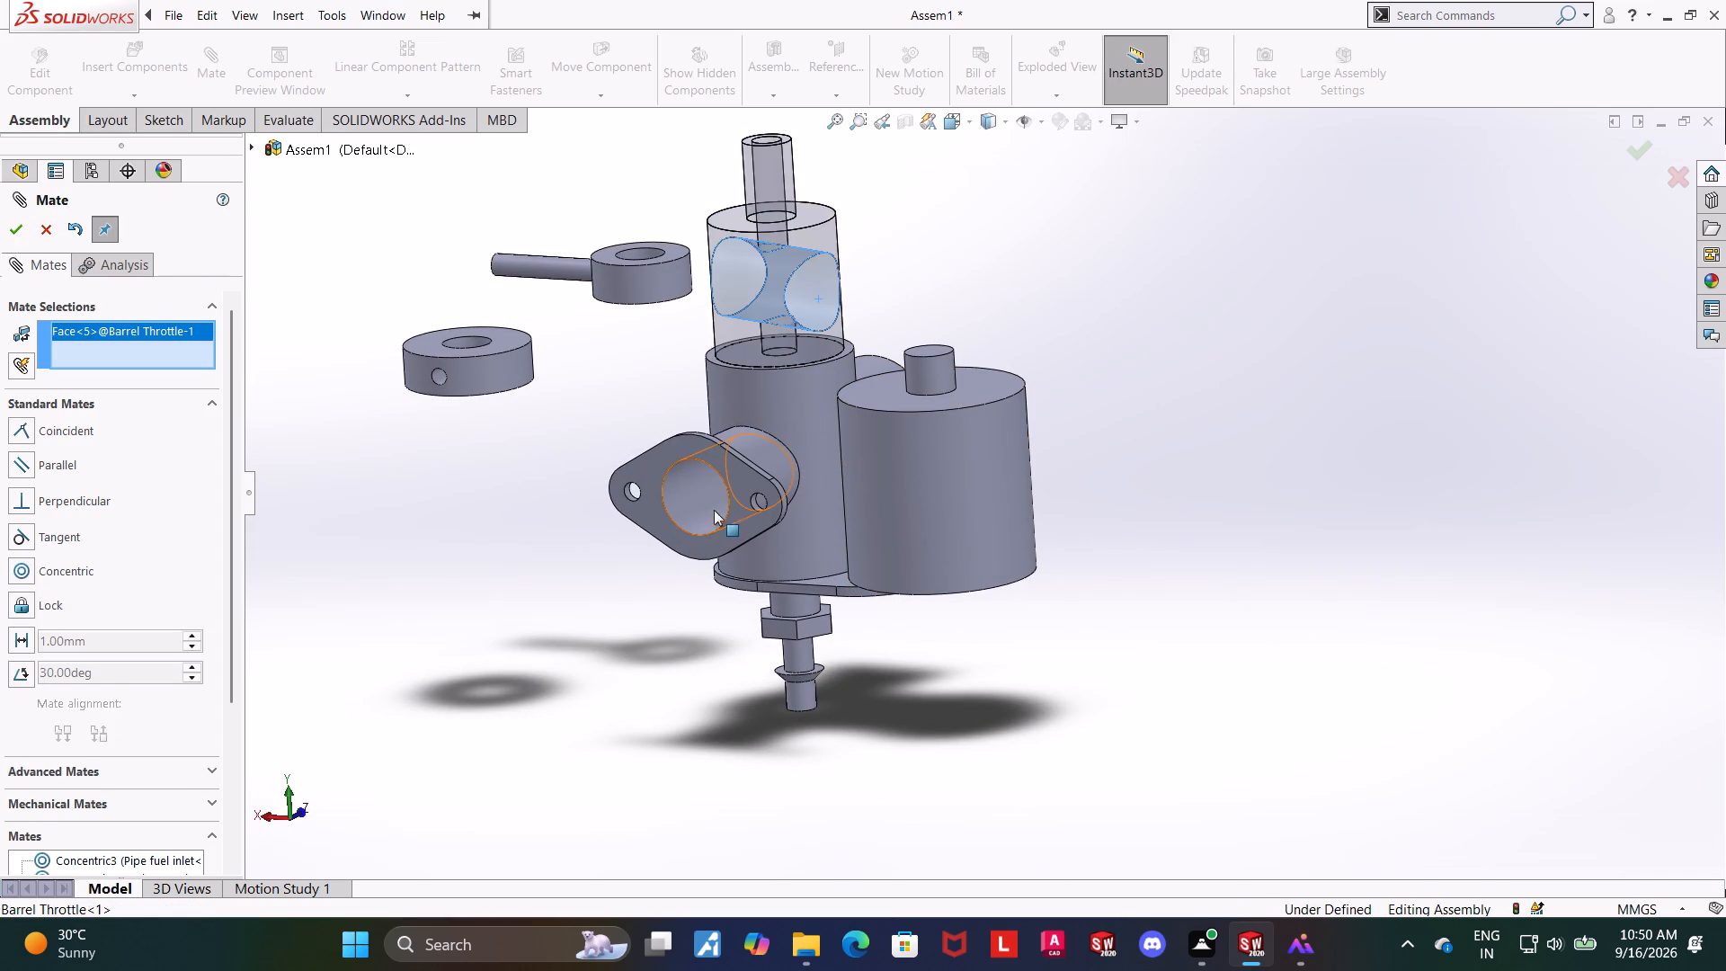
pyautogui.keyDown('ctrl'); pyautogui.click(698, 500); pyautogui.keyUp('ctrl')
pyautogui.click(17, 231)
# Examine the flanged port and body bore from the front, above and below to check the barrel throttle's alignment.
pyautogui.moveTo(1103, 729); pyautogui.dragTo(1150, 683, button='middle')
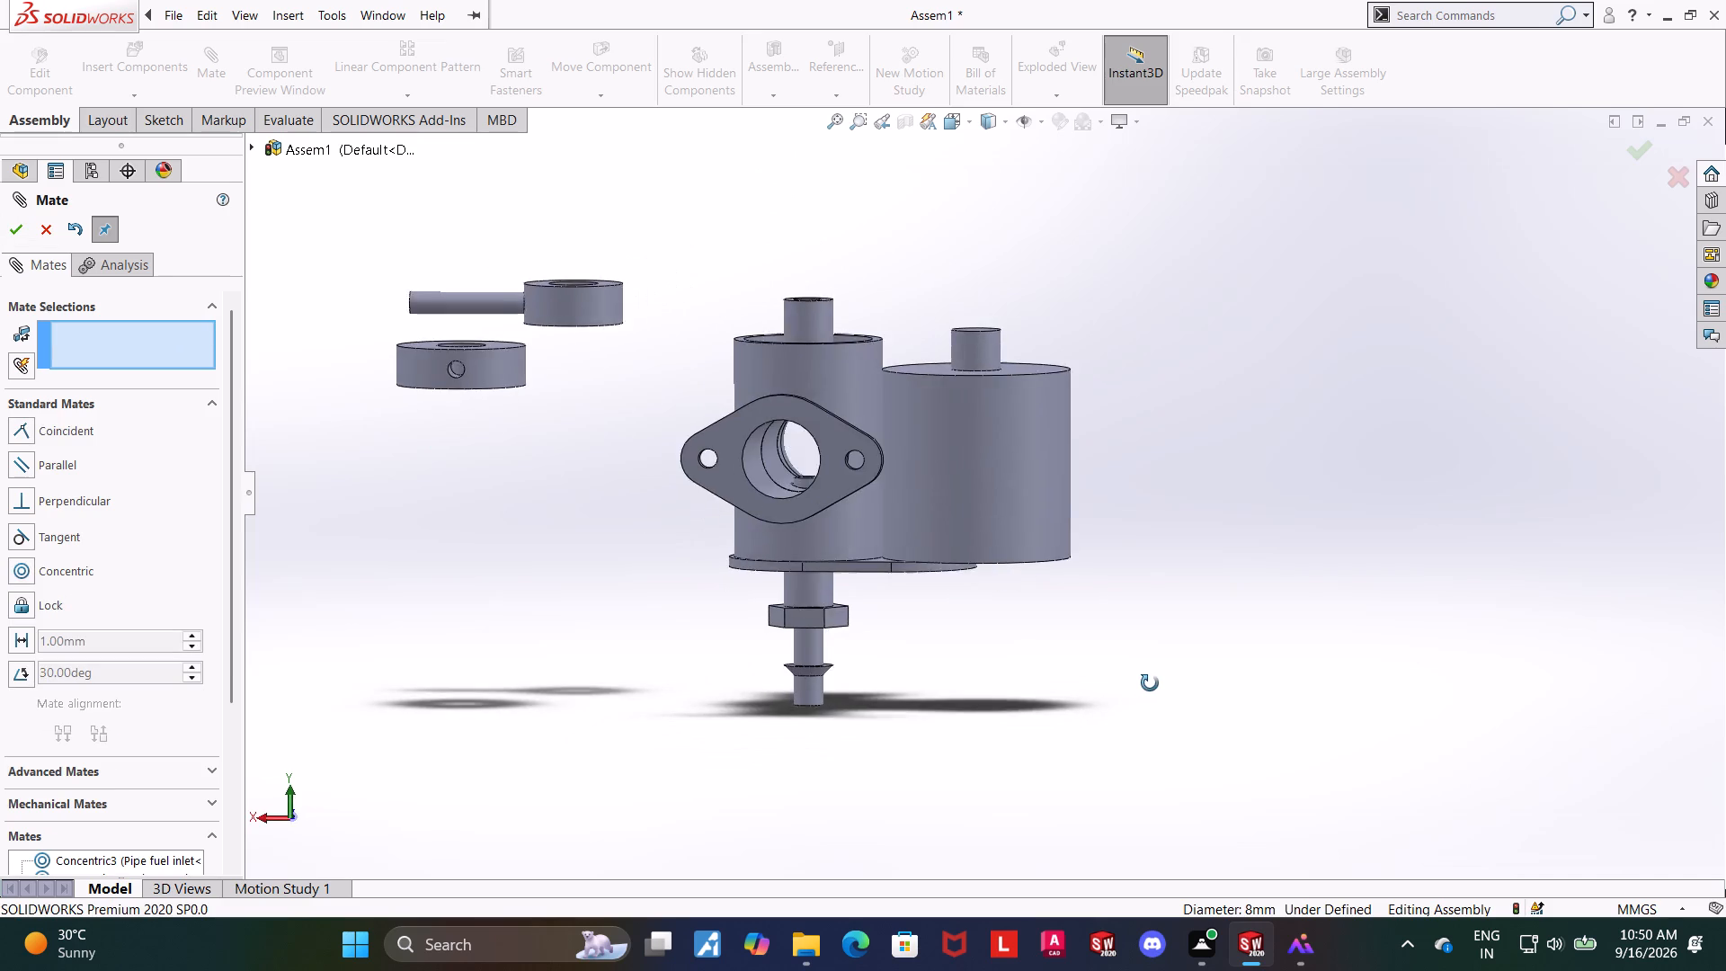
pyautogui.moveTo(1150, 683); pyautogui.dragTo(1170, 670, button='middle')
pyautogui.scroll(-1, 843, 521)
pyautogui.moveTo(1019, 676); pyautogui.dragTo(1017, 701, button='middle')
pyautogui.scroll(1, 1019, 676)
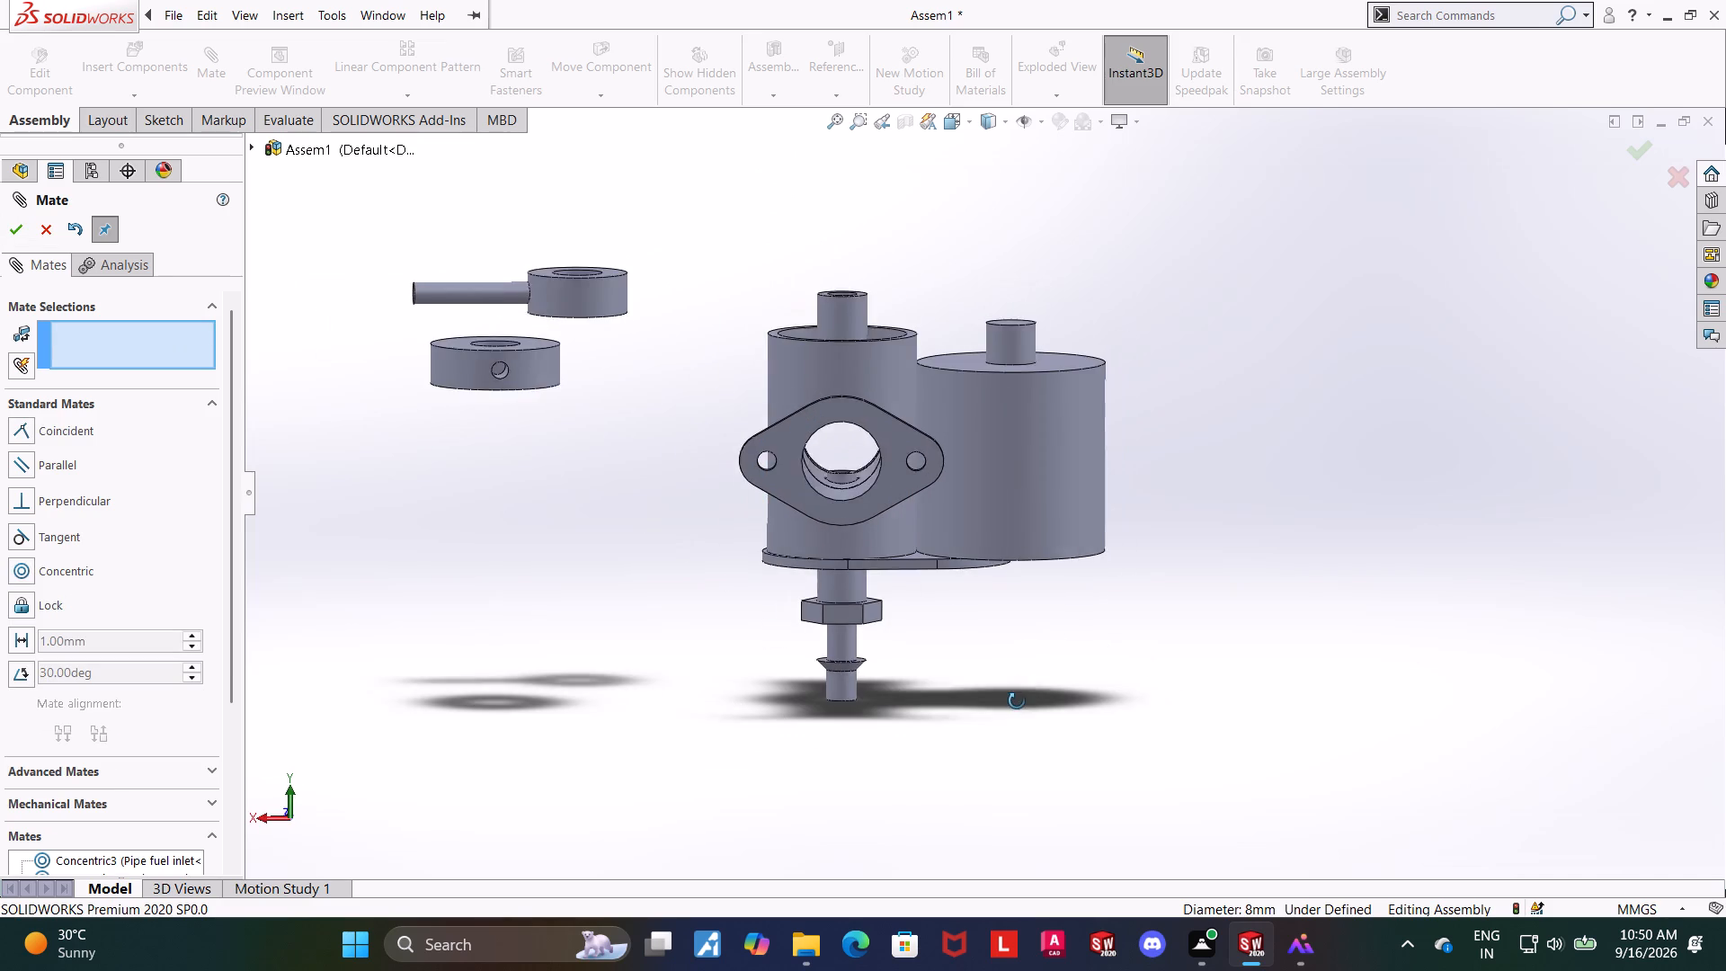
pyautogui.moveTo(1017, 701); pyautogui.dragTo(1013, 703, button='middle')
pyautogui.scroll(-3, 841, 459)
pyautogui.moveTo(985, 601); pyautogui.dragTo(998, 679, button='middle')
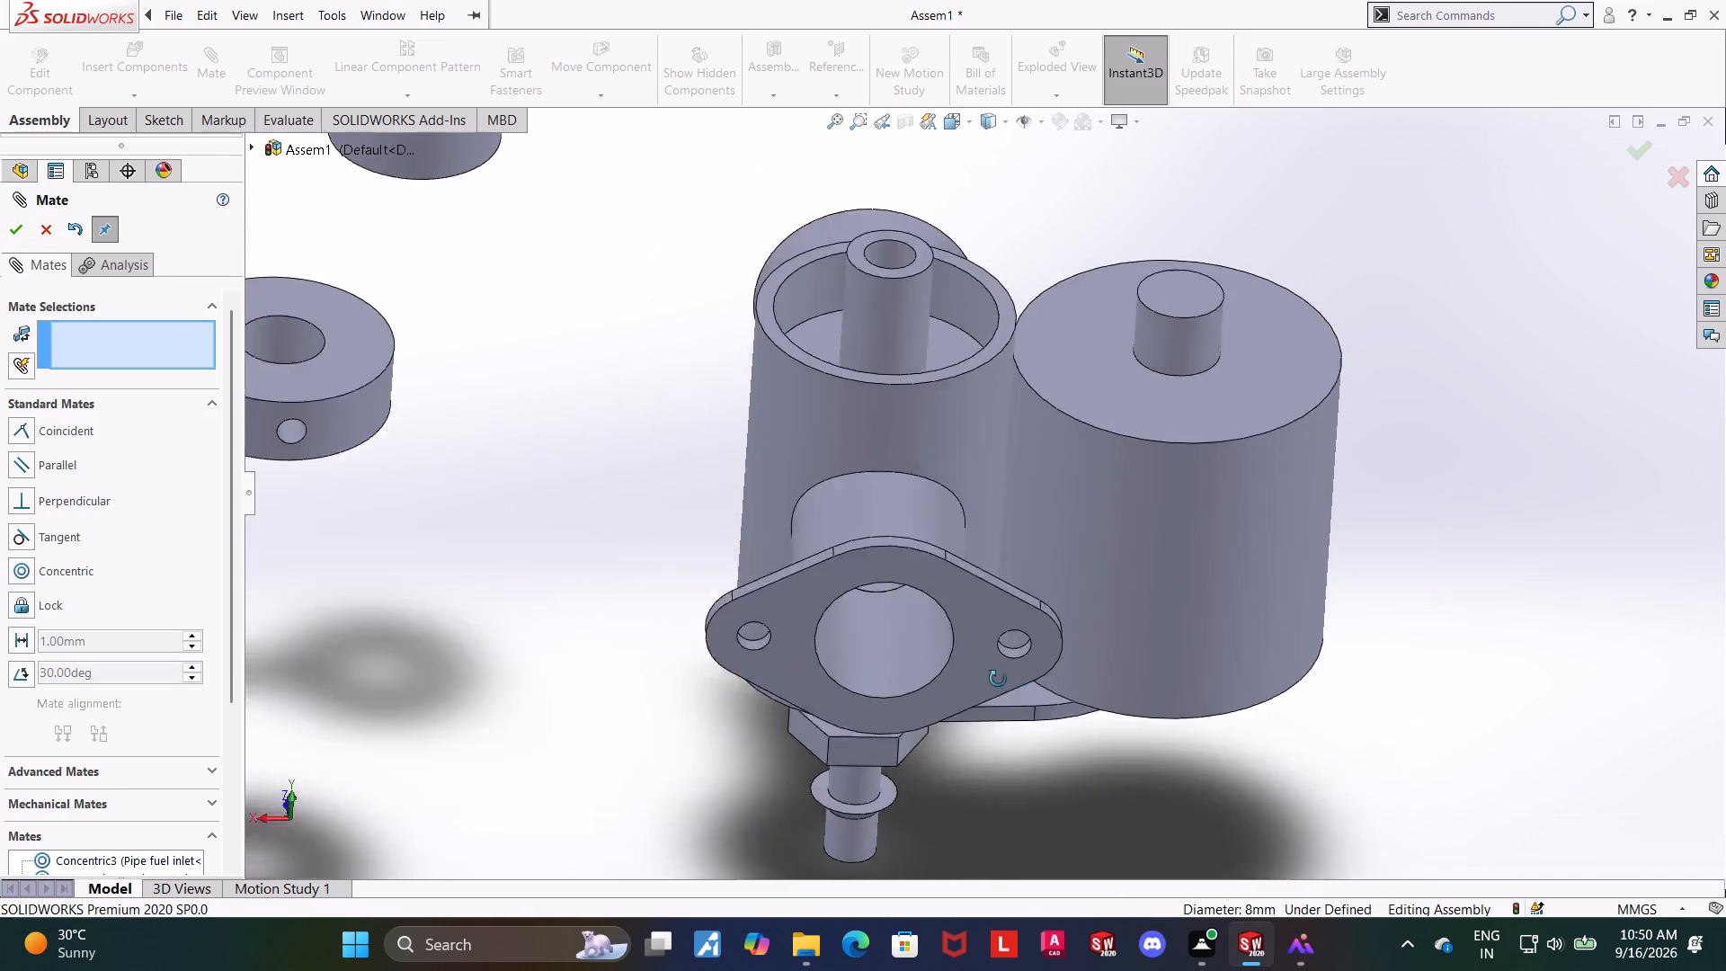
pyautogui.moveTo(998, 679); pyautogui.dragTo(1025, 565, button='middle')
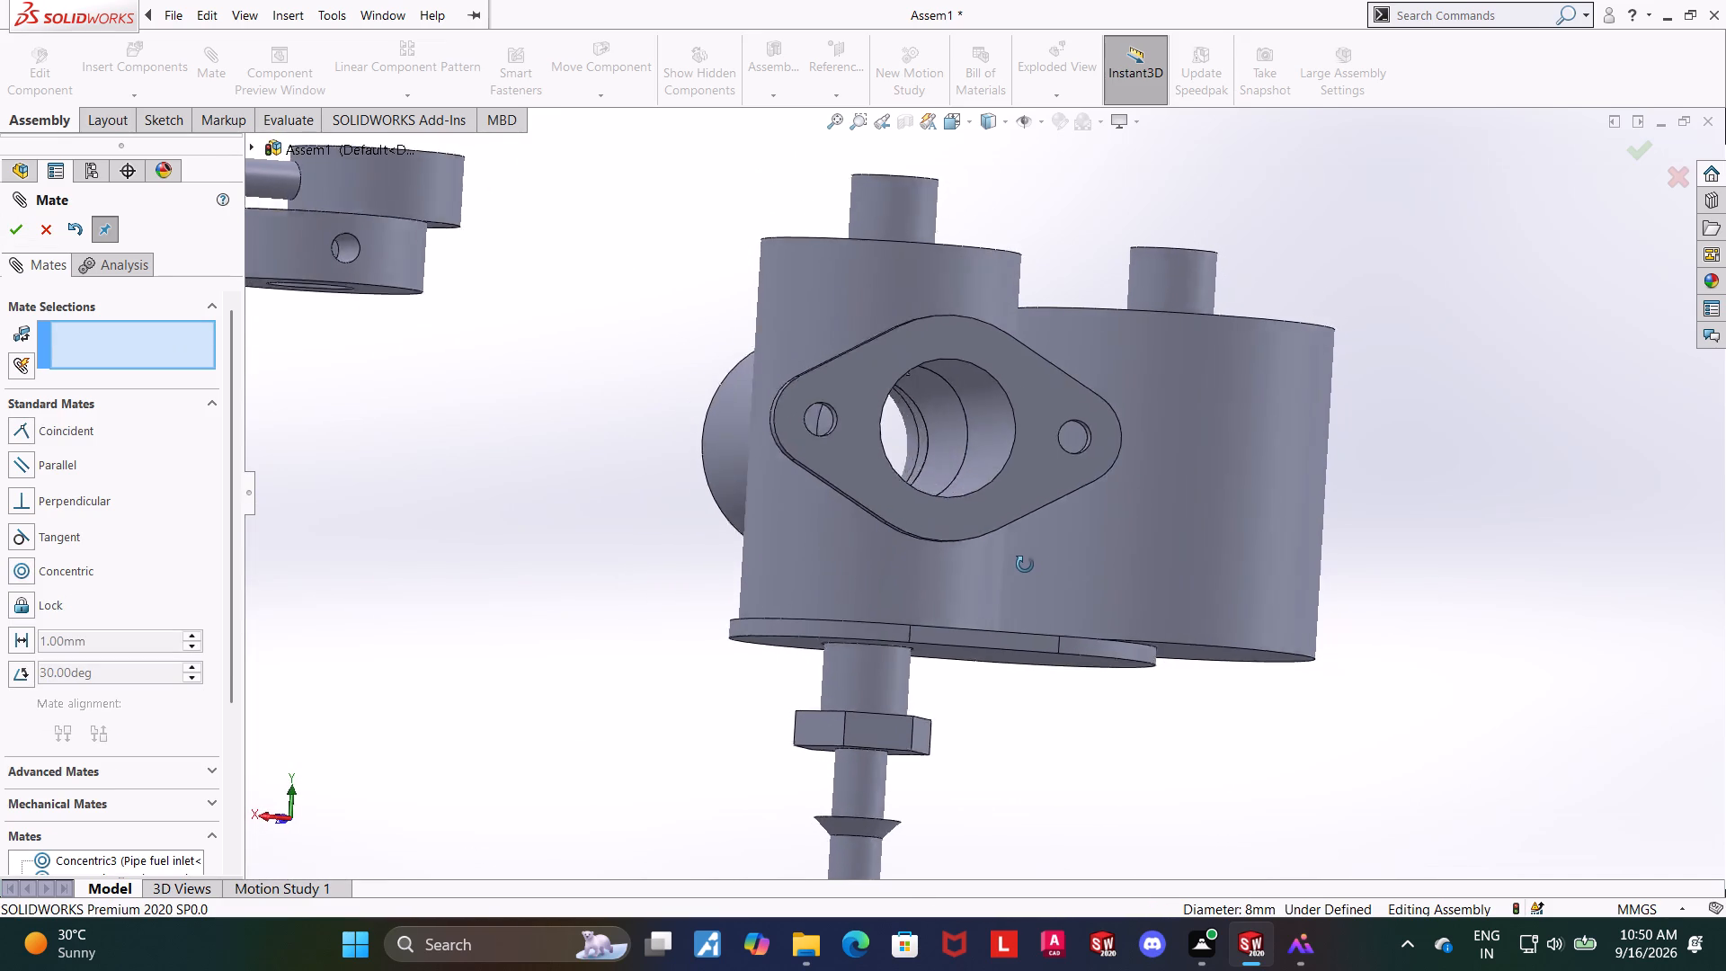
pyautogui.moveTo(1025, 565); pyautogui.dragTo(1007, 577, button='middle')
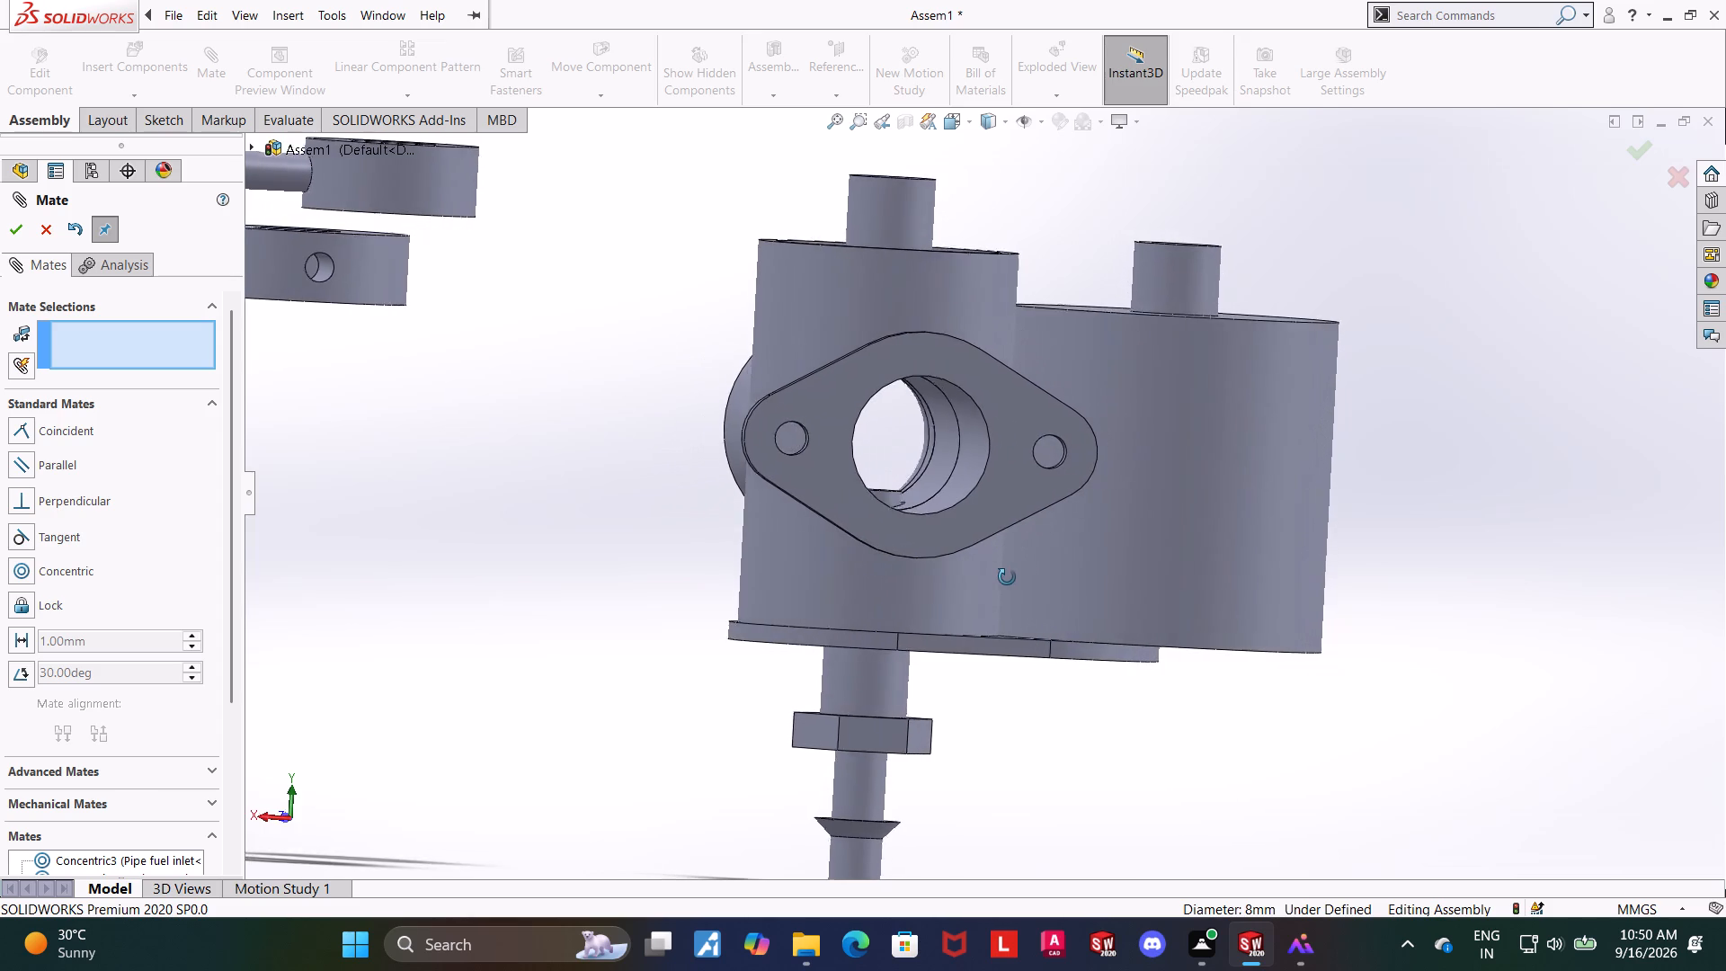
pyautogui.moveTo(1007, 577); pyautogui.dragTo(983, 694, button='middle')
pyautogui.scroll(3, 641, 551)
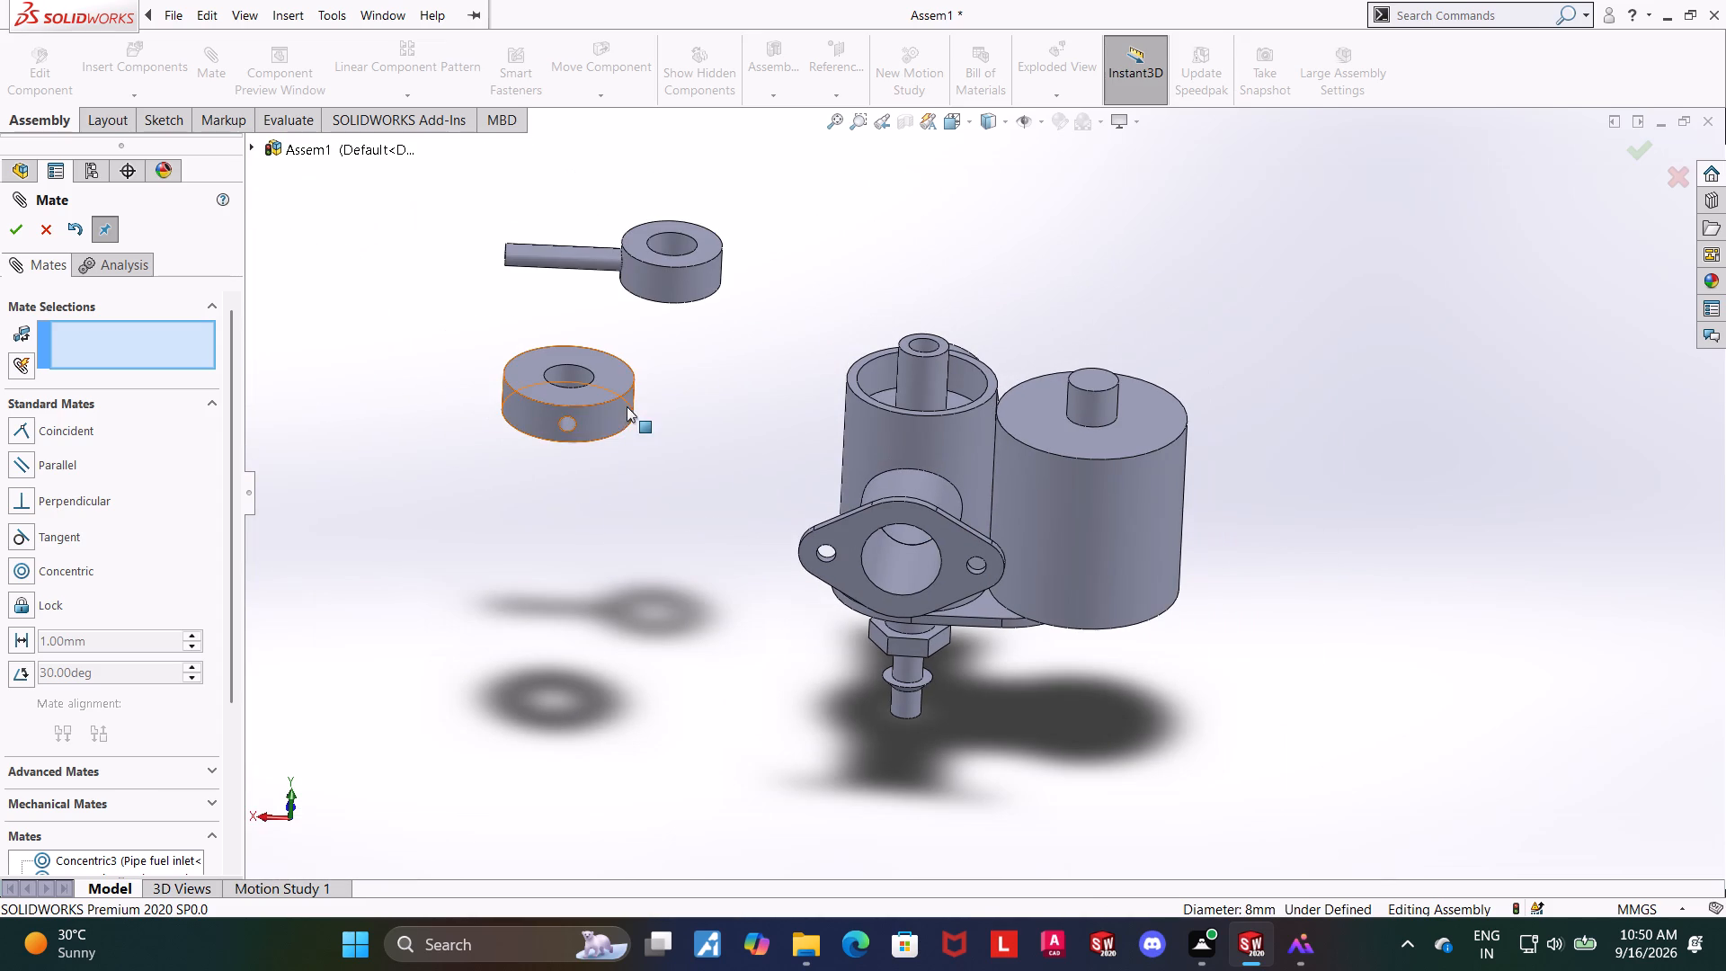
# Add a Concentric mate between the top cover's centre hole and the carburetor body's main bore.
pyautogui.scroll(-1, 635, 412)
pyautogui.moveTo(635, 412); pyautogui.dragTo(646, 468, button='middle')
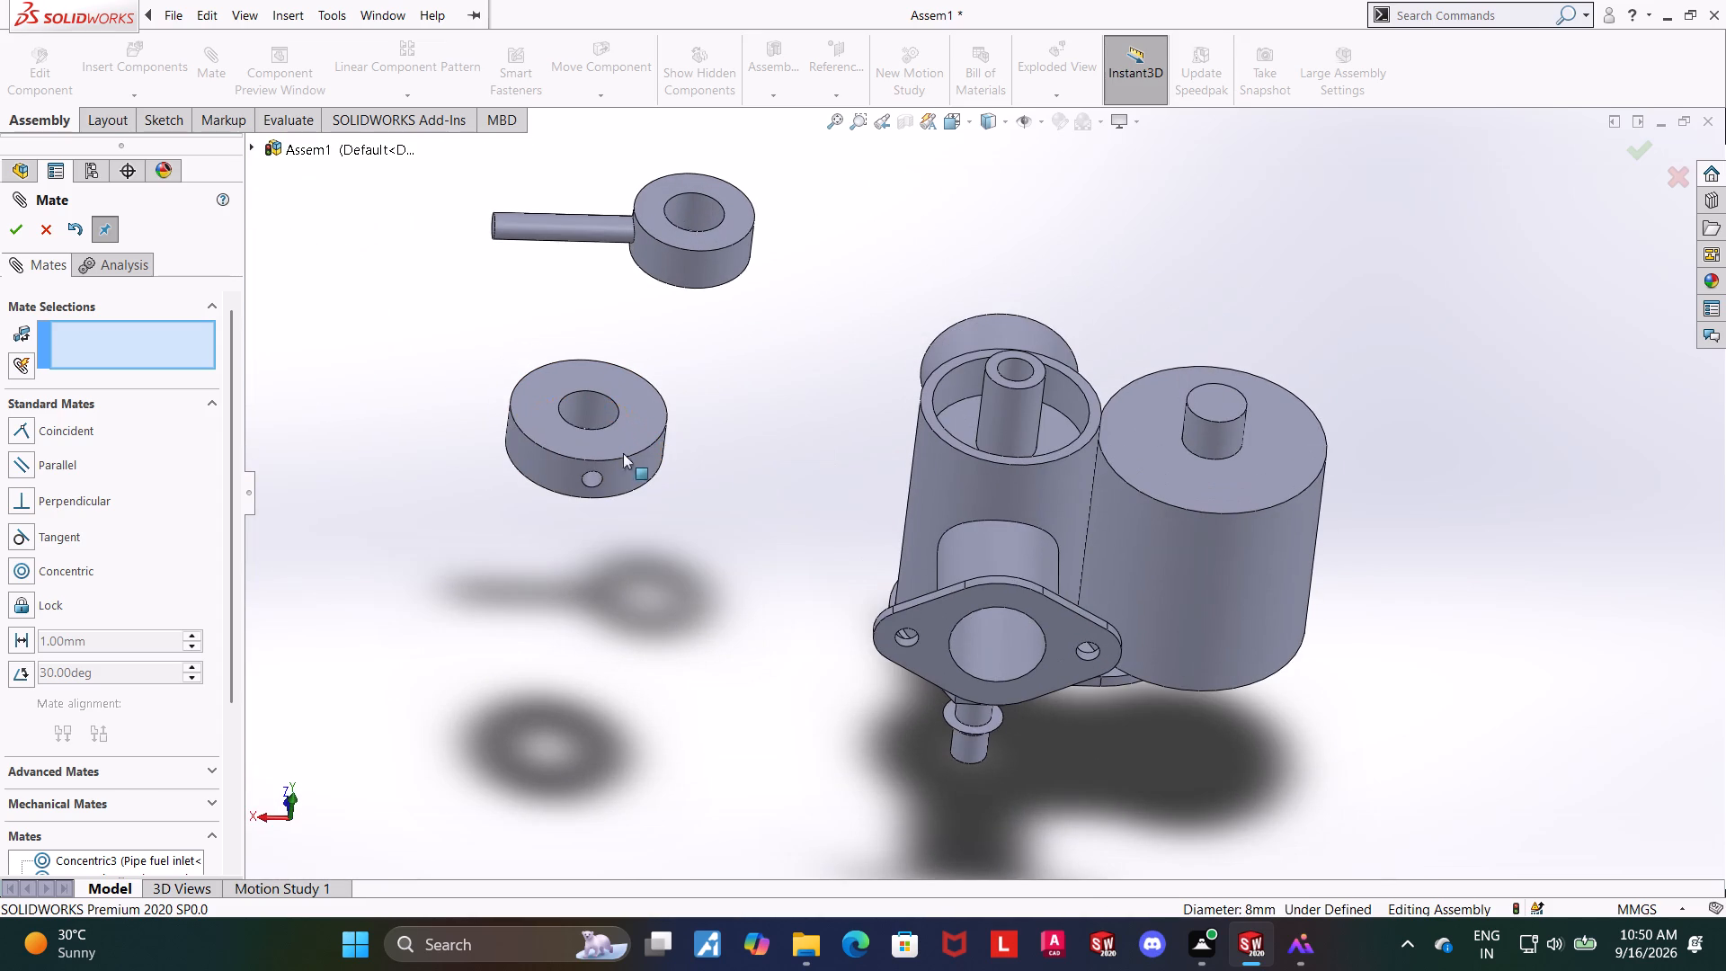
pyautogui.click(592, 401)
pyautogui.keyDown('ctrl'); pyautogui.click(970, 375); pyautogui.keyUp('ctrl')
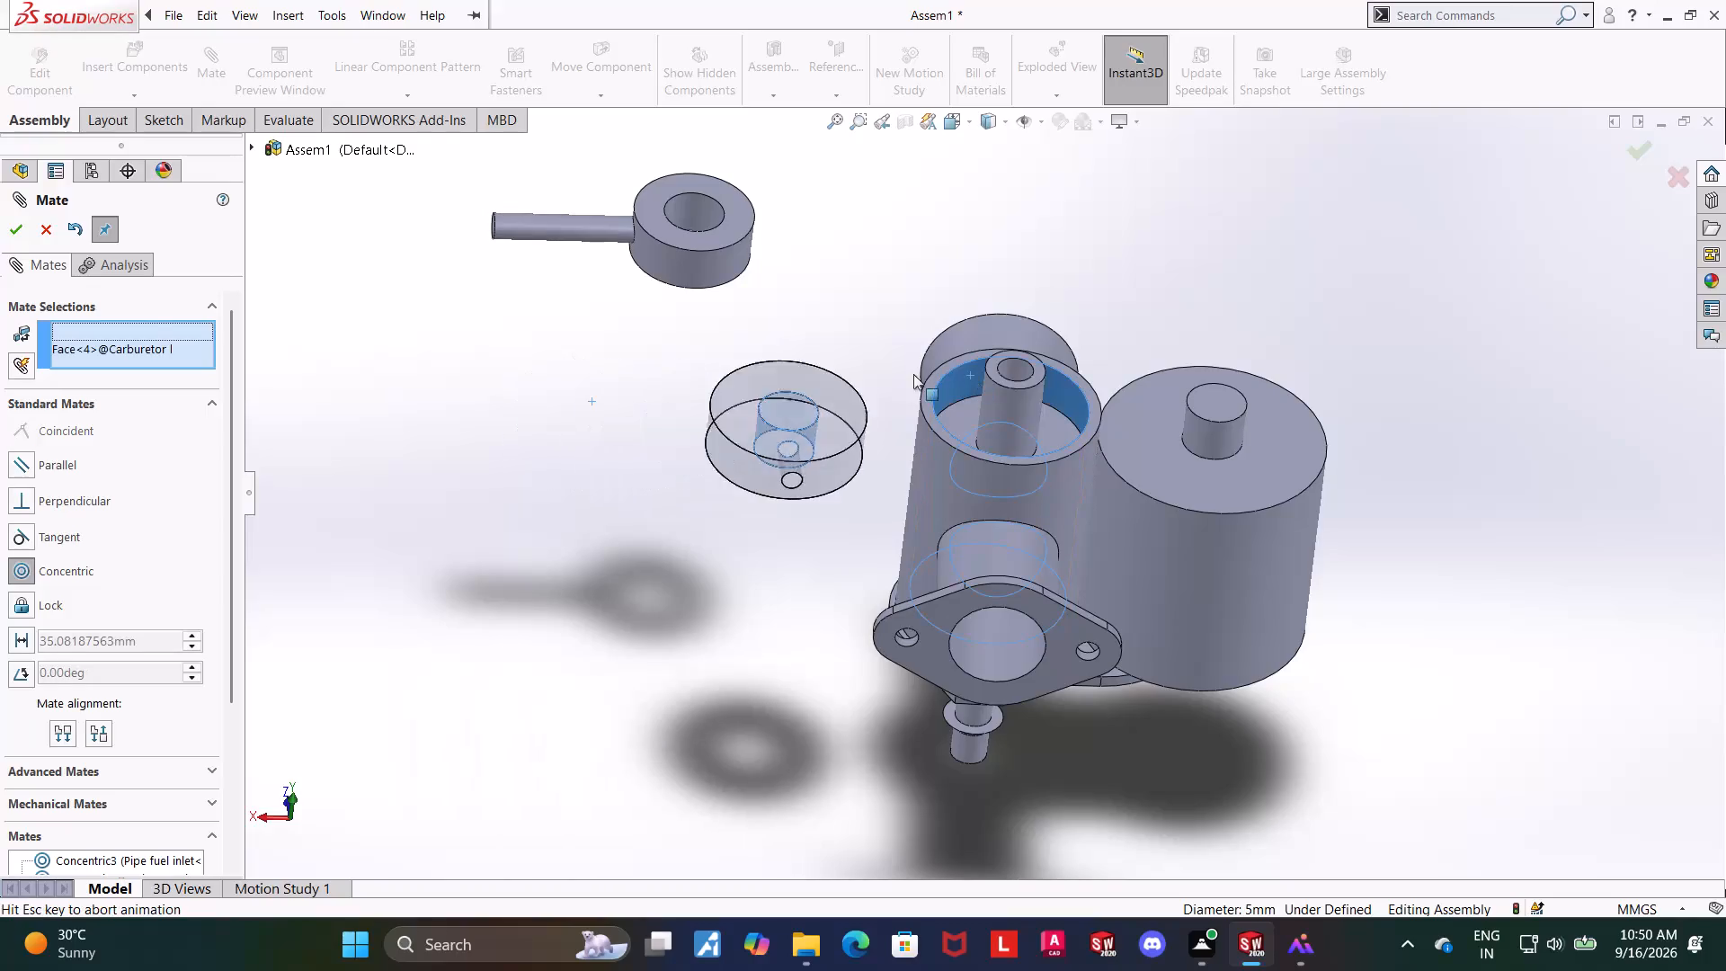
pyautogui.click(4, 240)
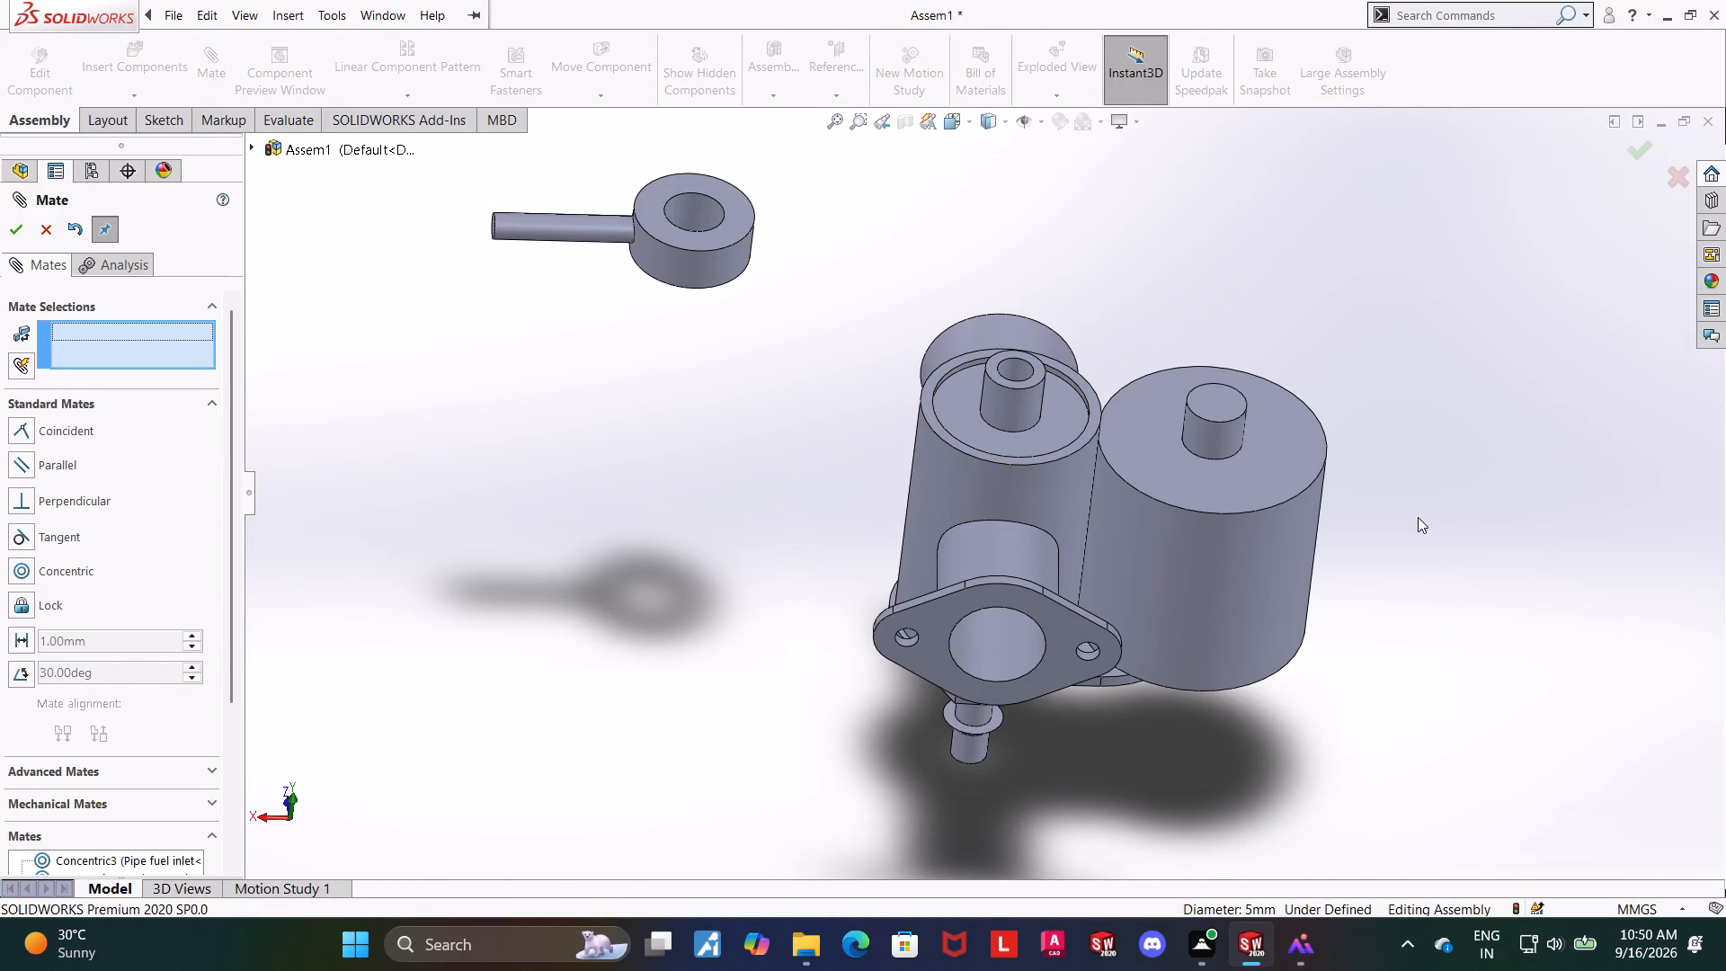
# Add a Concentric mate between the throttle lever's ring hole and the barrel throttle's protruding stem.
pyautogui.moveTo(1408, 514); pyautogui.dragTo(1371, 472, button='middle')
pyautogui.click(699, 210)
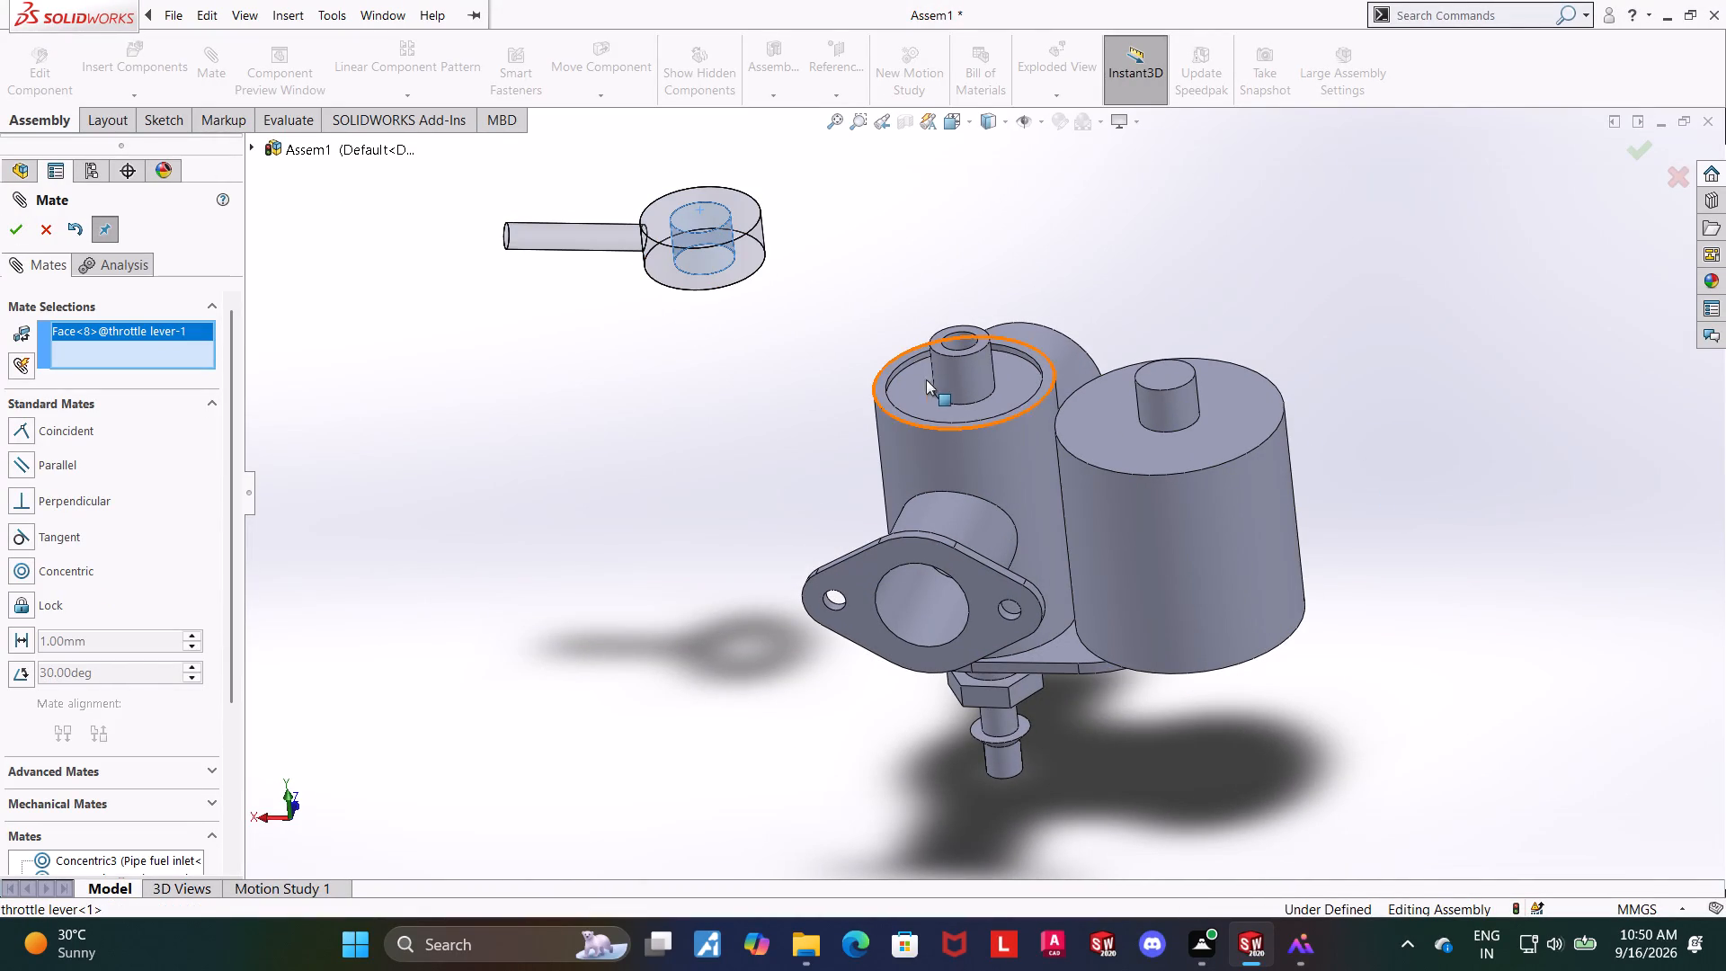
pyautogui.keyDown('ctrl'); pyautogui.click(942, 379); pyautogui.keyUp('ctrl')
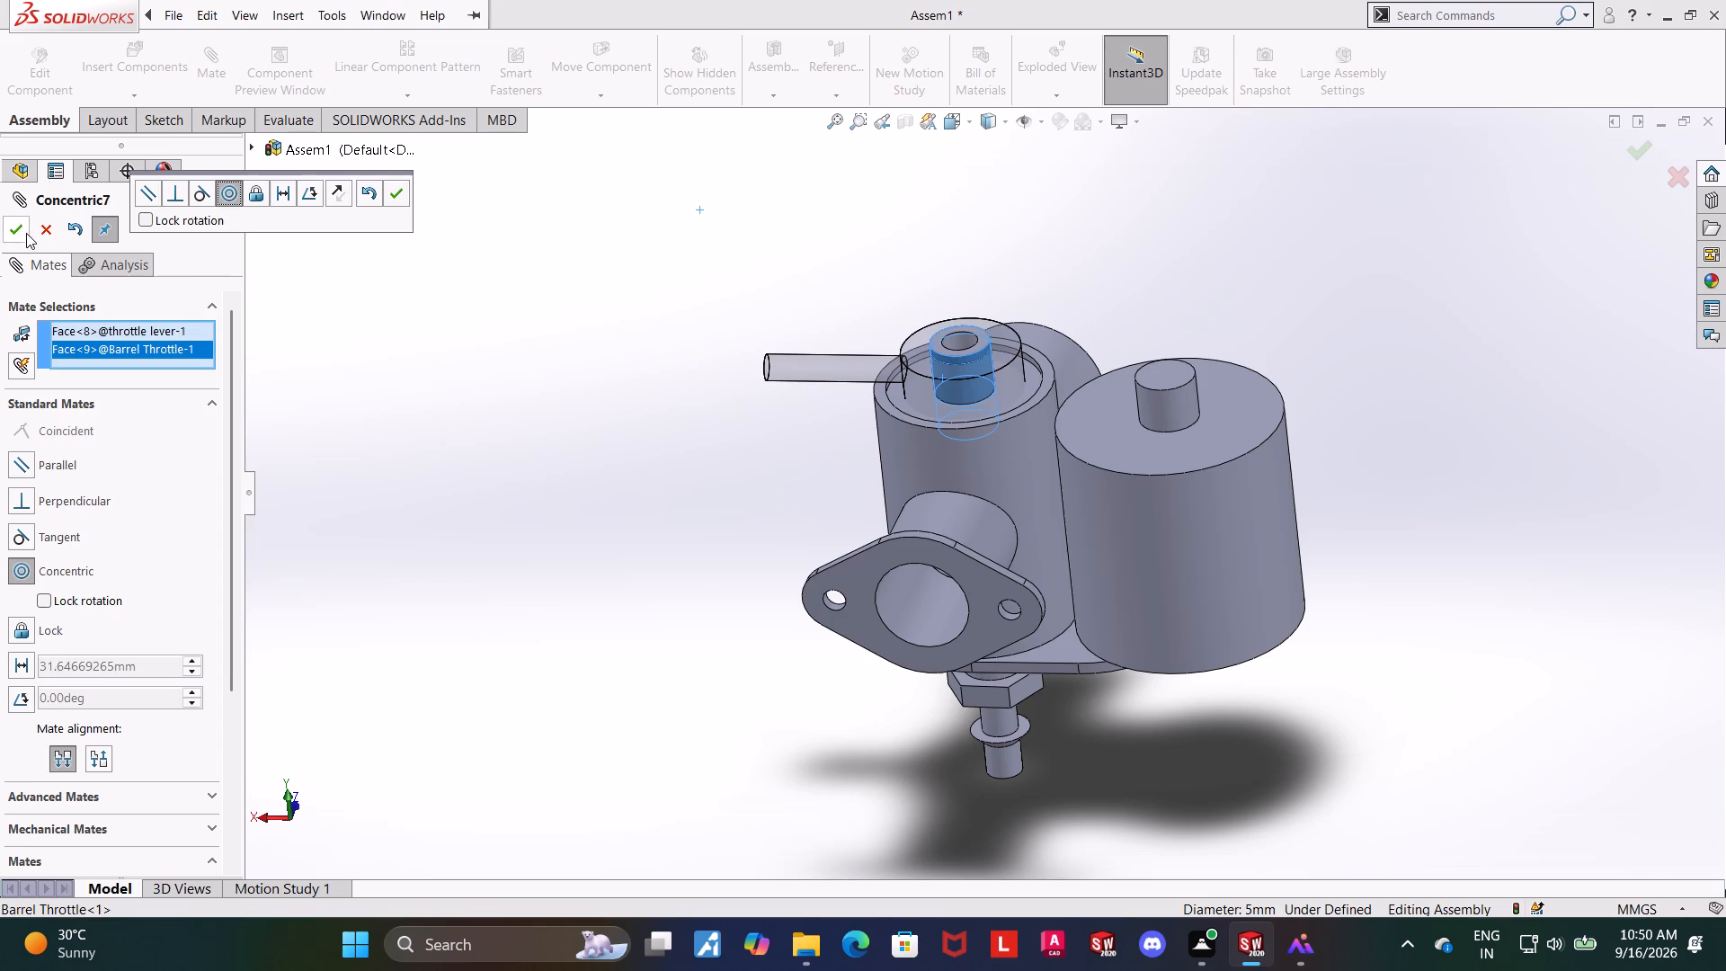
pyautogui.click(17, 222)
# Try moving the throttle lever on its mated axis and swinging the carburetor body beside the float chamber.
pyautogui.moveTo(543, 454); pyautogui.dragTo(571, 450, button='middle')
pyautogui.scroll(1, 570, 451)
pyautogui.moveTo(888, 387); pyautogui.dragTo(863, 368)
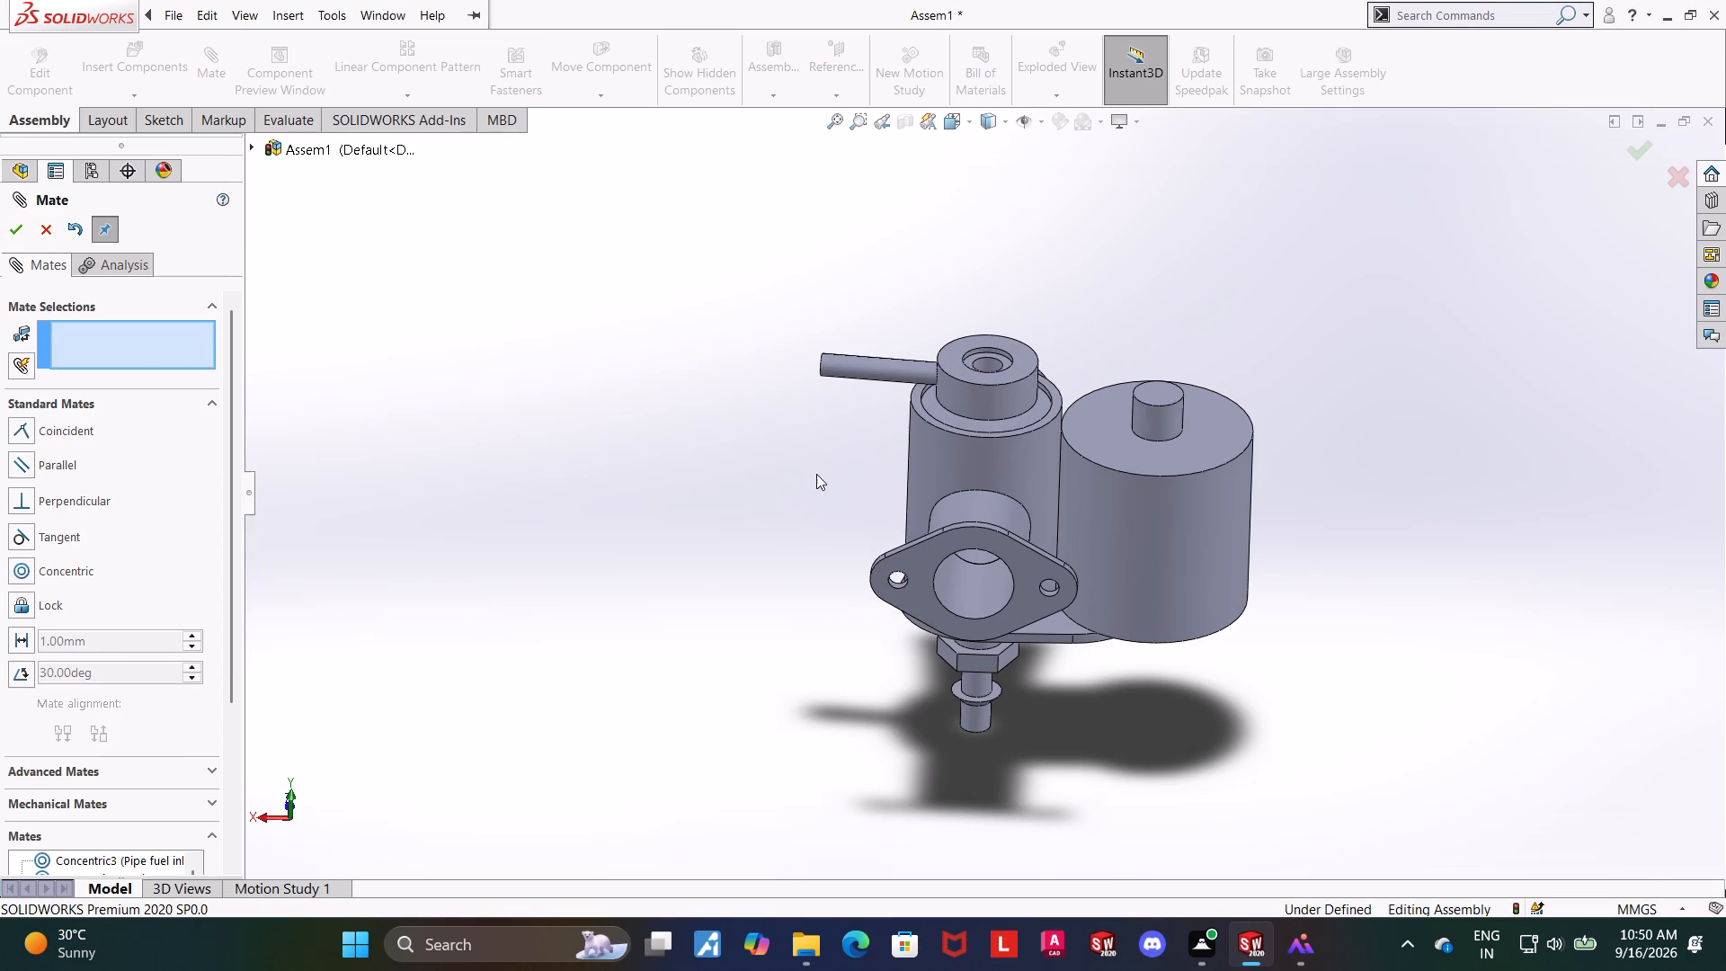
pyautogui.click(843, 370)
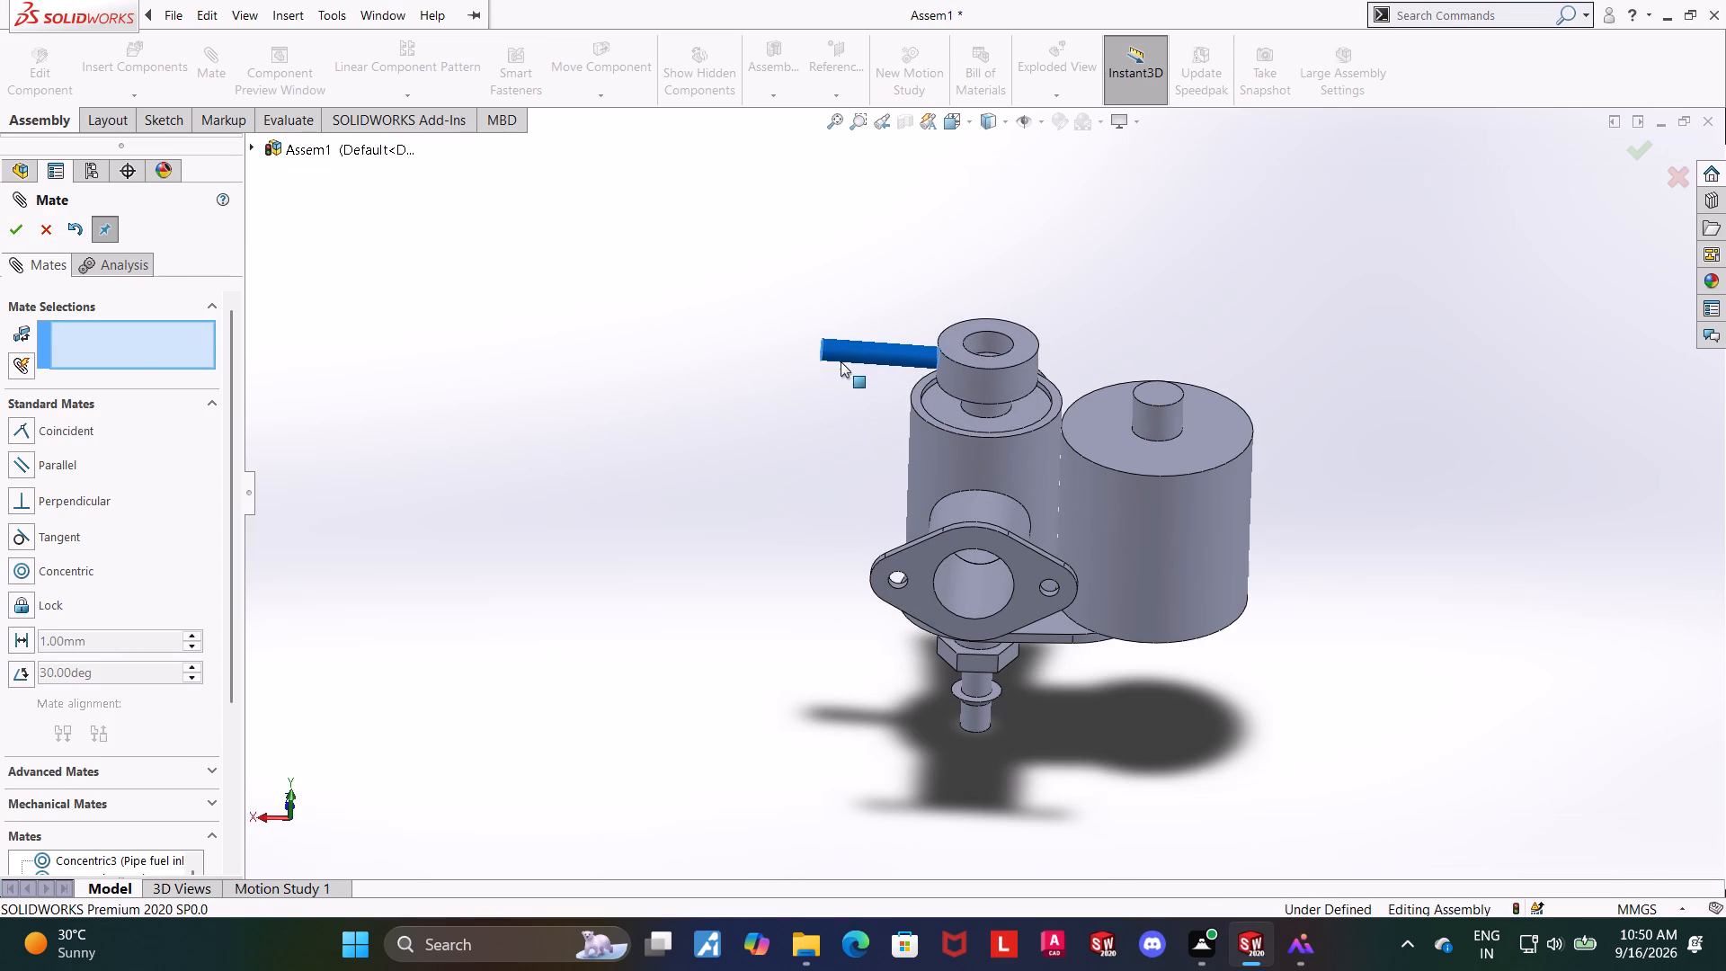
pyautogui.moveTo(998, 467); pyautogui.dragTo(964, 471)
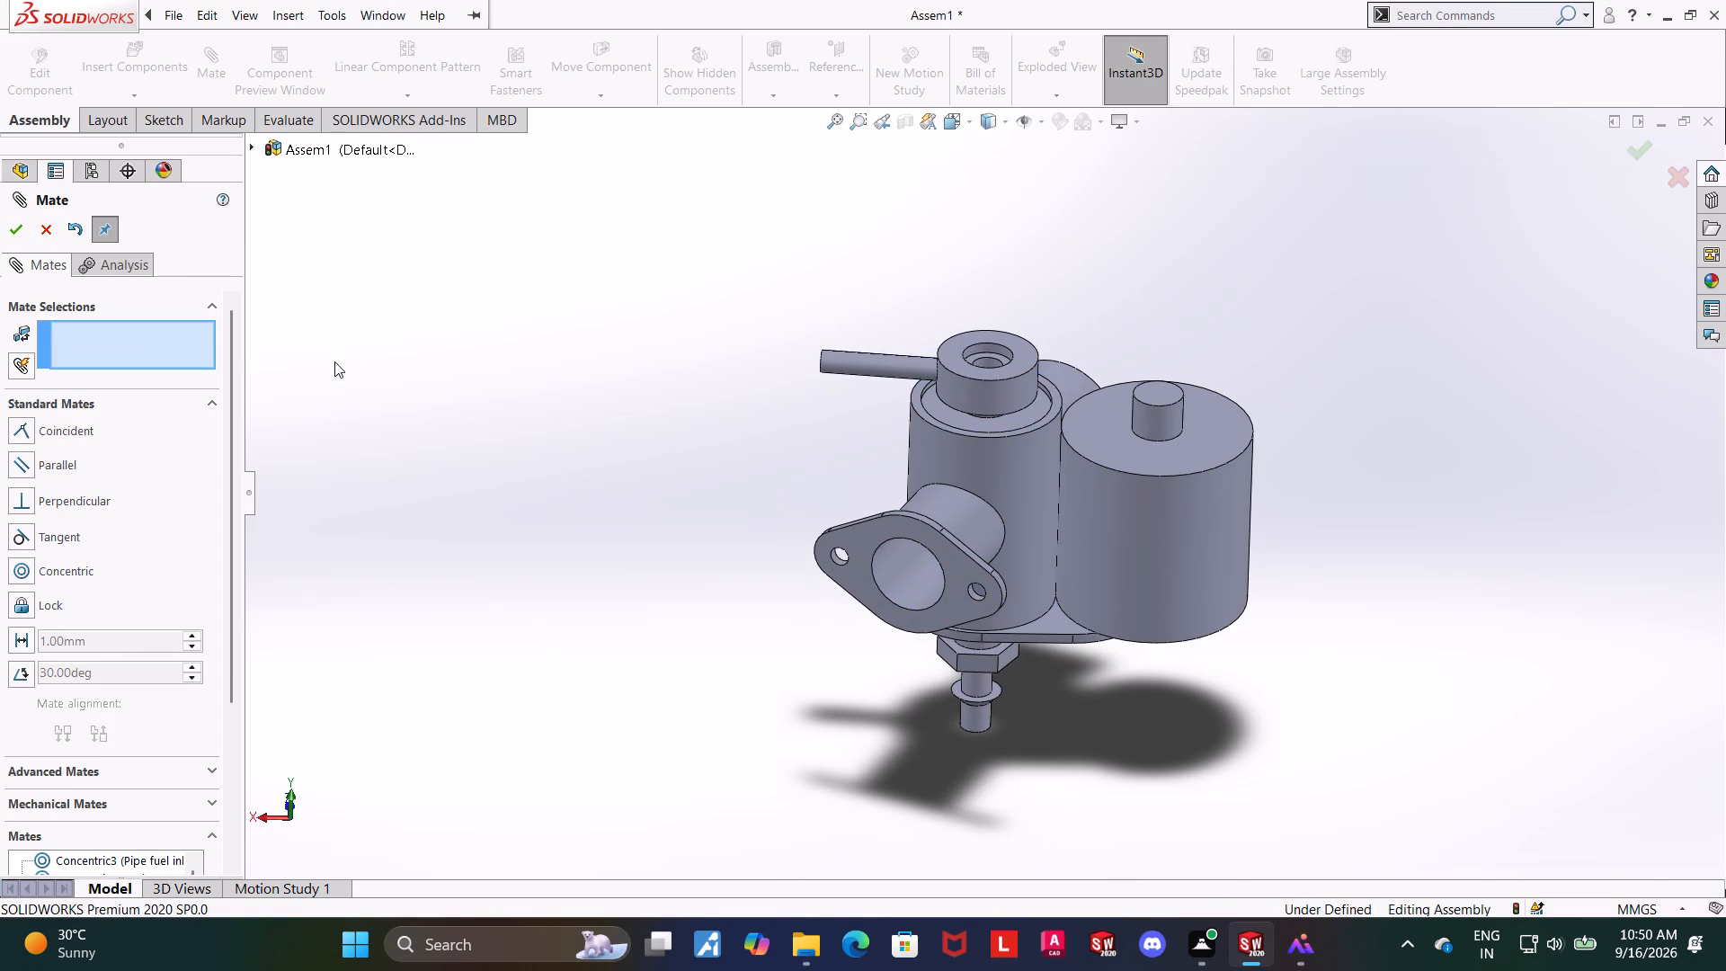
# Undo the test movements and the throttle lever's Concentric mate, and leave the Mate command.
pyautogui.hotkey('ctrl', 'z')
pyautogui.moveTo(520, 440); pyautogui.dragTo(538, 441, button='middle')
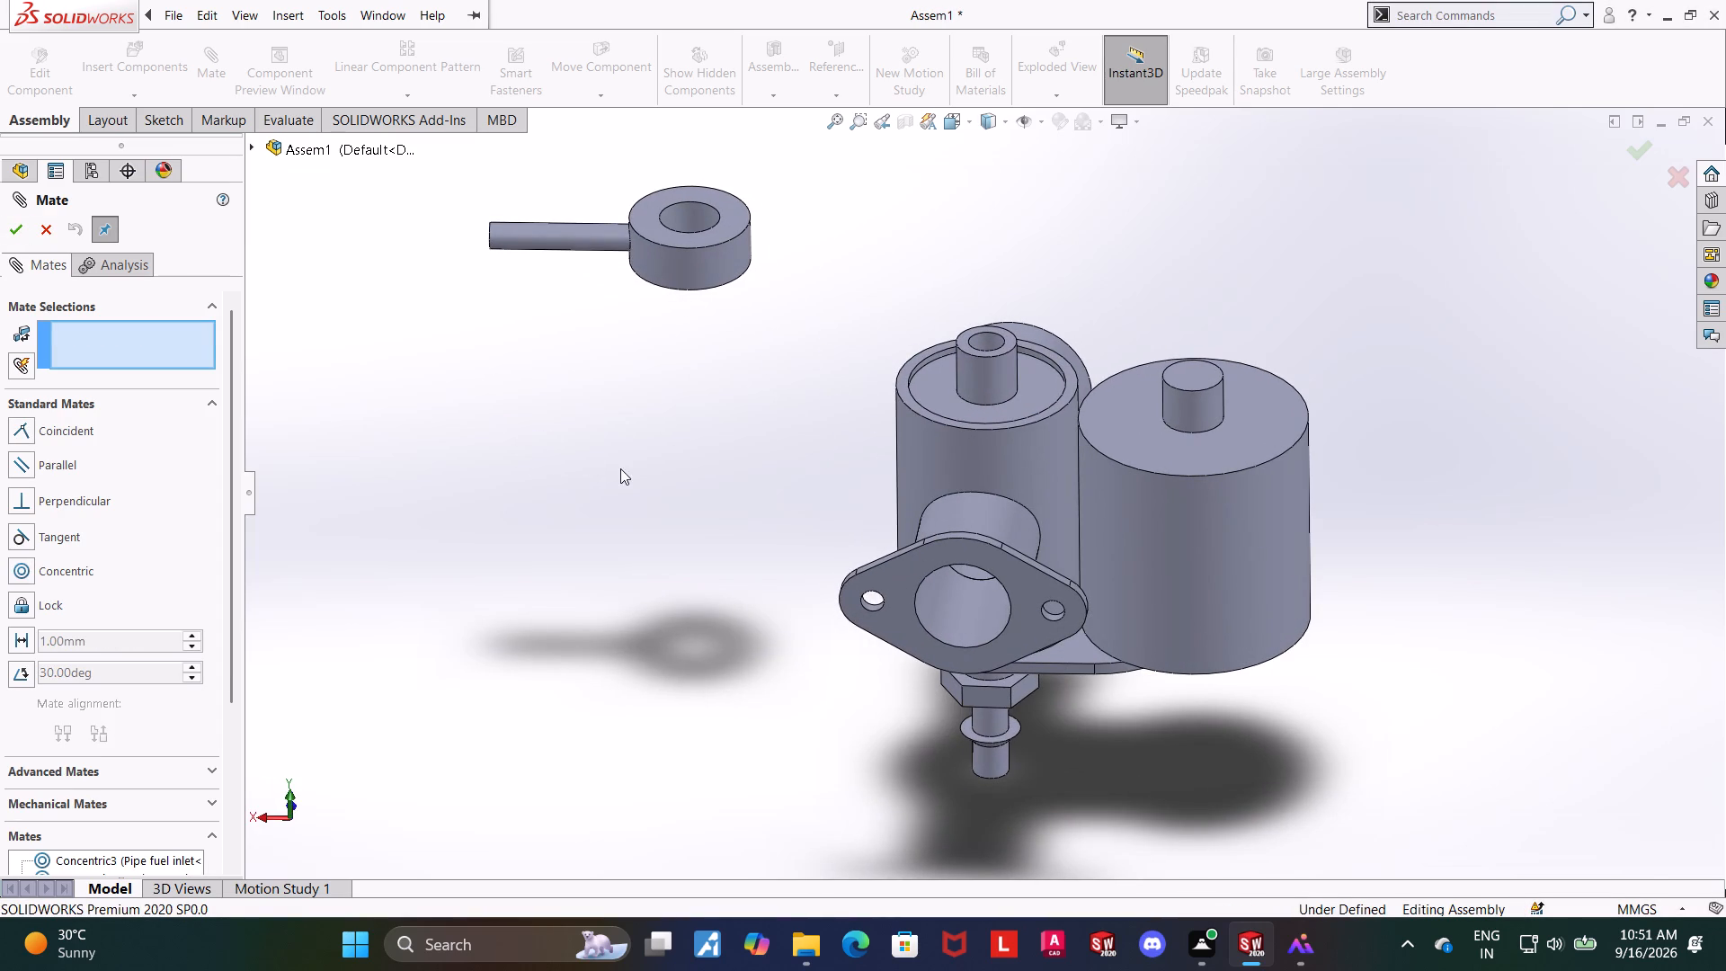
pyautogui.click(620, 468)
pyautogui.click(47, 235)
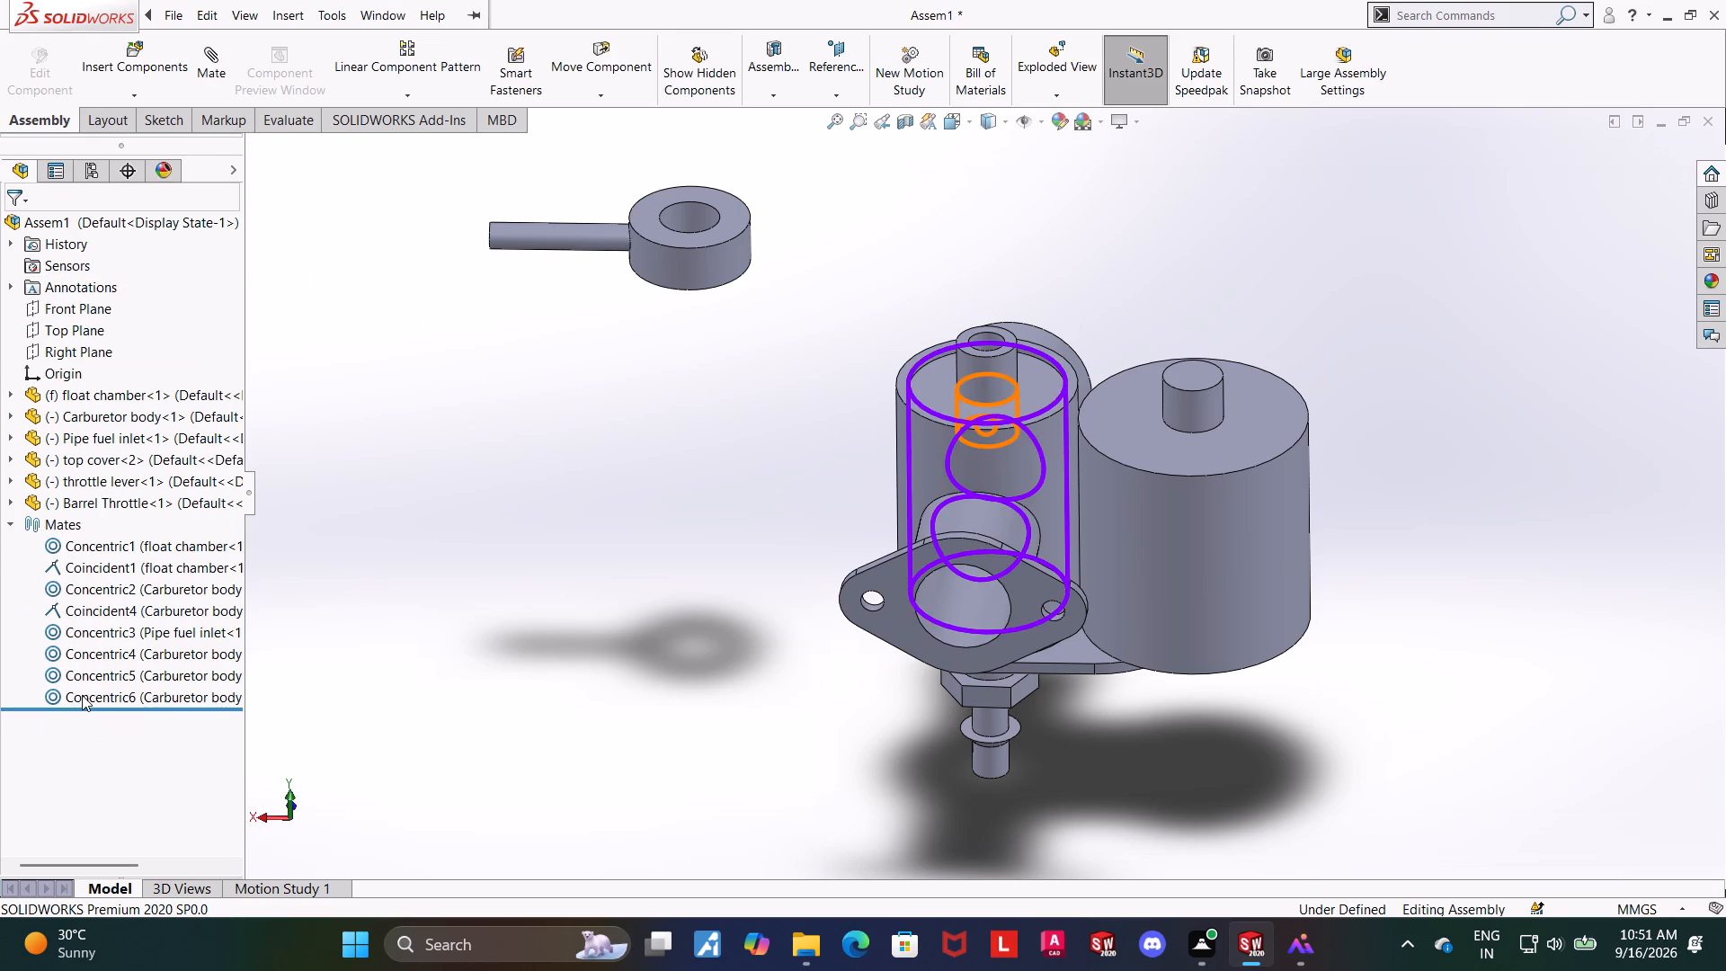
# Mate the throttle lever's ring hole Concentric with the outer face of the barrel throttle's stem.
pyautogui.click(733, 515)
pyautogui.click(698, 223)
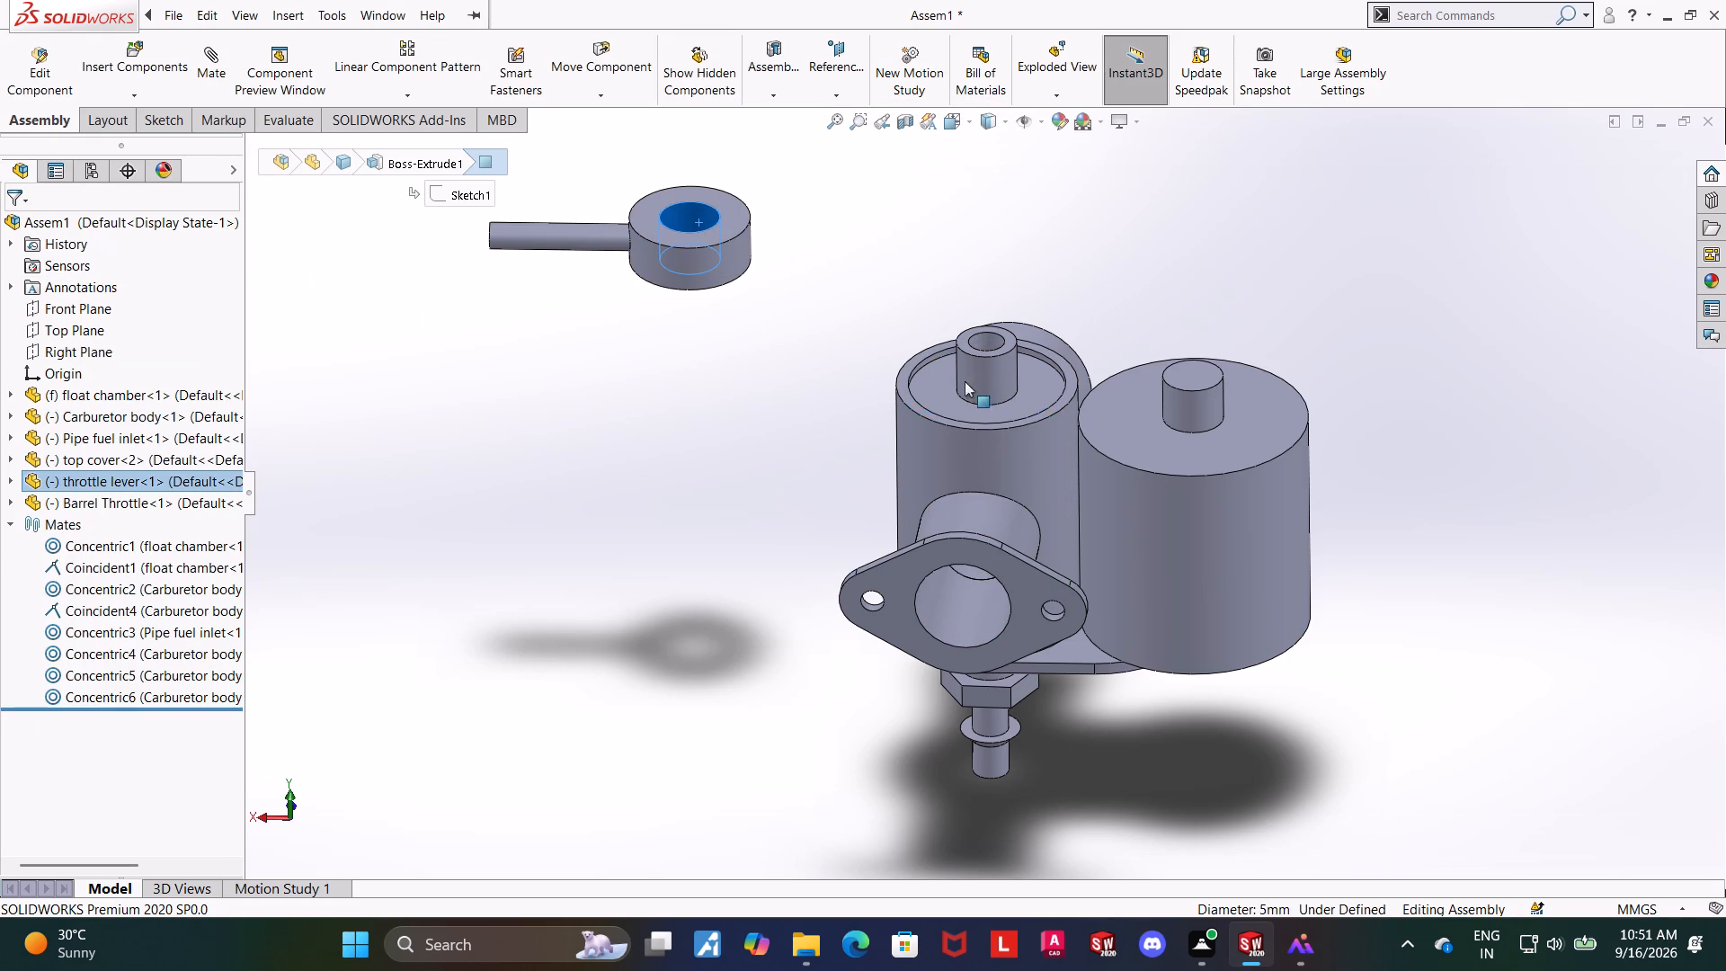
pyautogui.keyDown('ctrl'); pyautogui.click(974, 380); pyautogui.keyUp('ctrl')
pyautogui.click(204, 57)
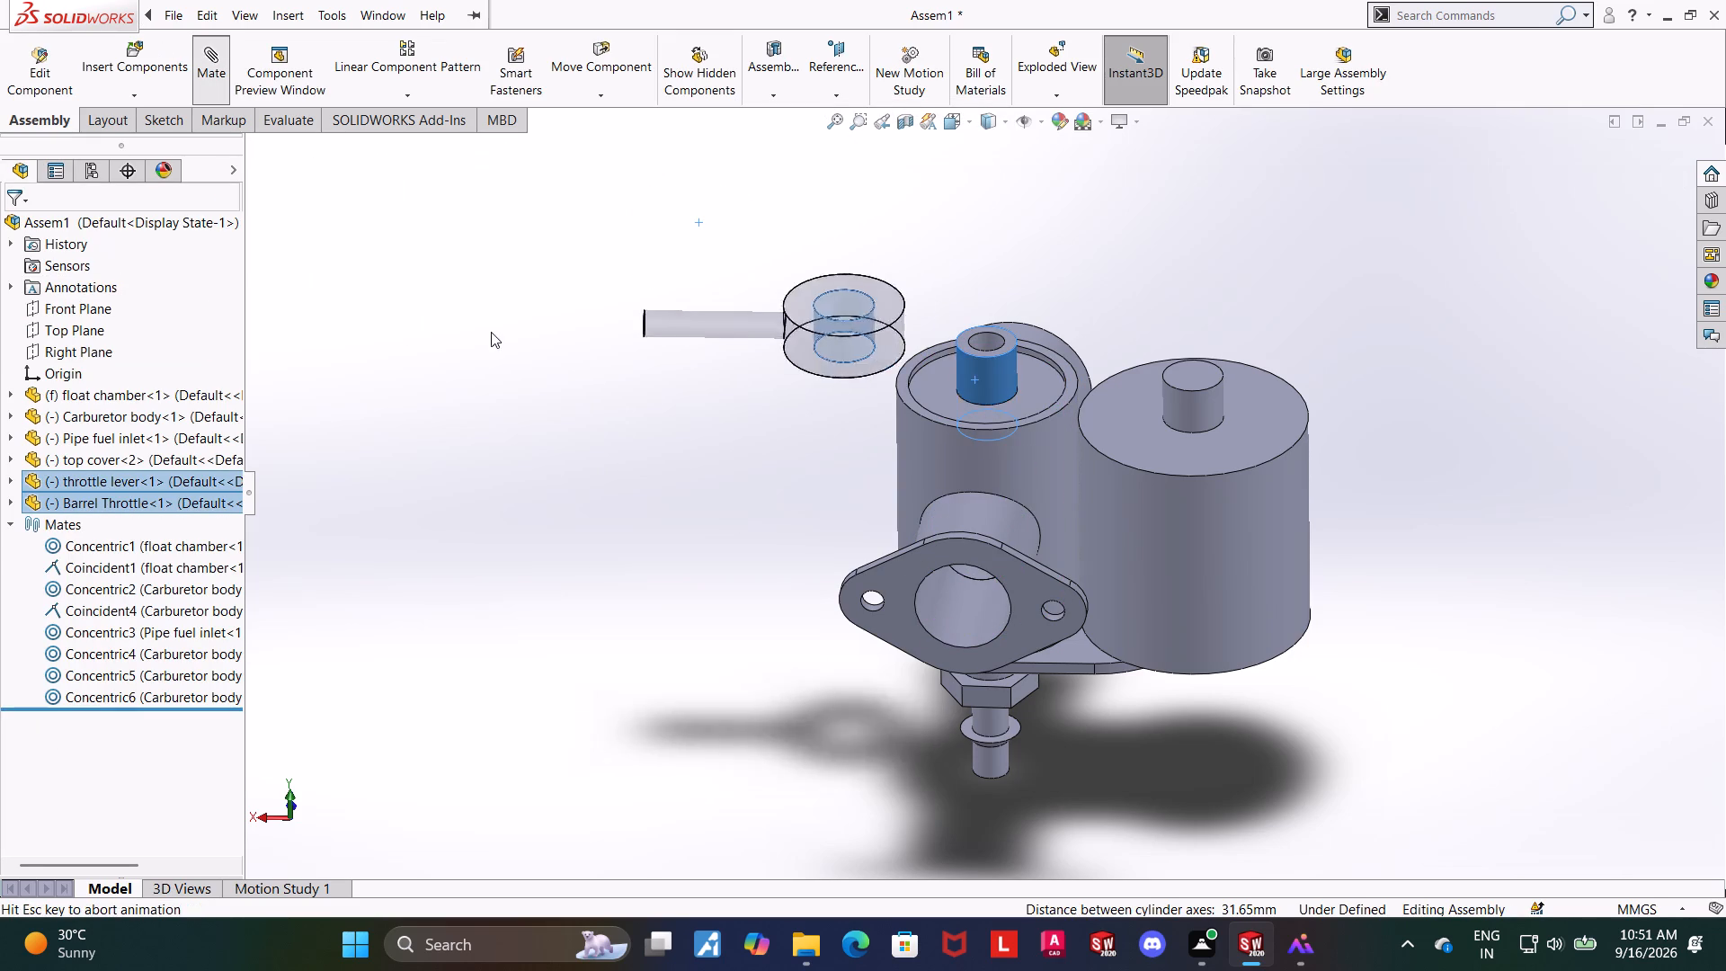
pyautogui.click(23, 229)
pyautogui.click(665, 453)
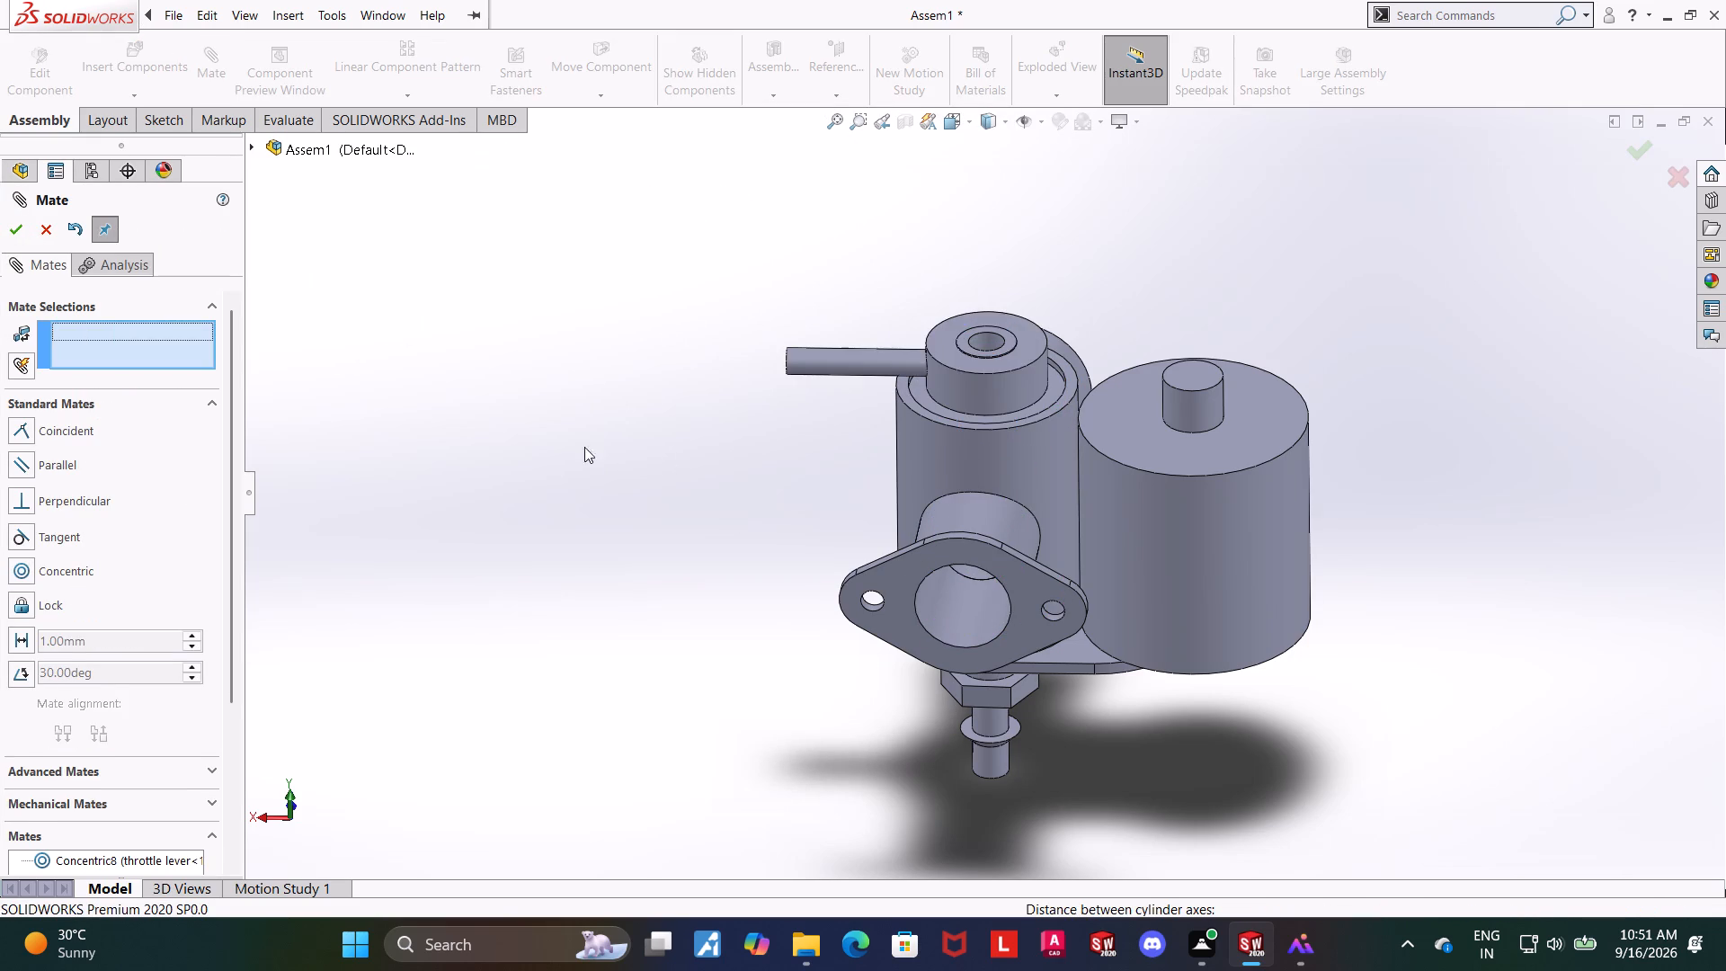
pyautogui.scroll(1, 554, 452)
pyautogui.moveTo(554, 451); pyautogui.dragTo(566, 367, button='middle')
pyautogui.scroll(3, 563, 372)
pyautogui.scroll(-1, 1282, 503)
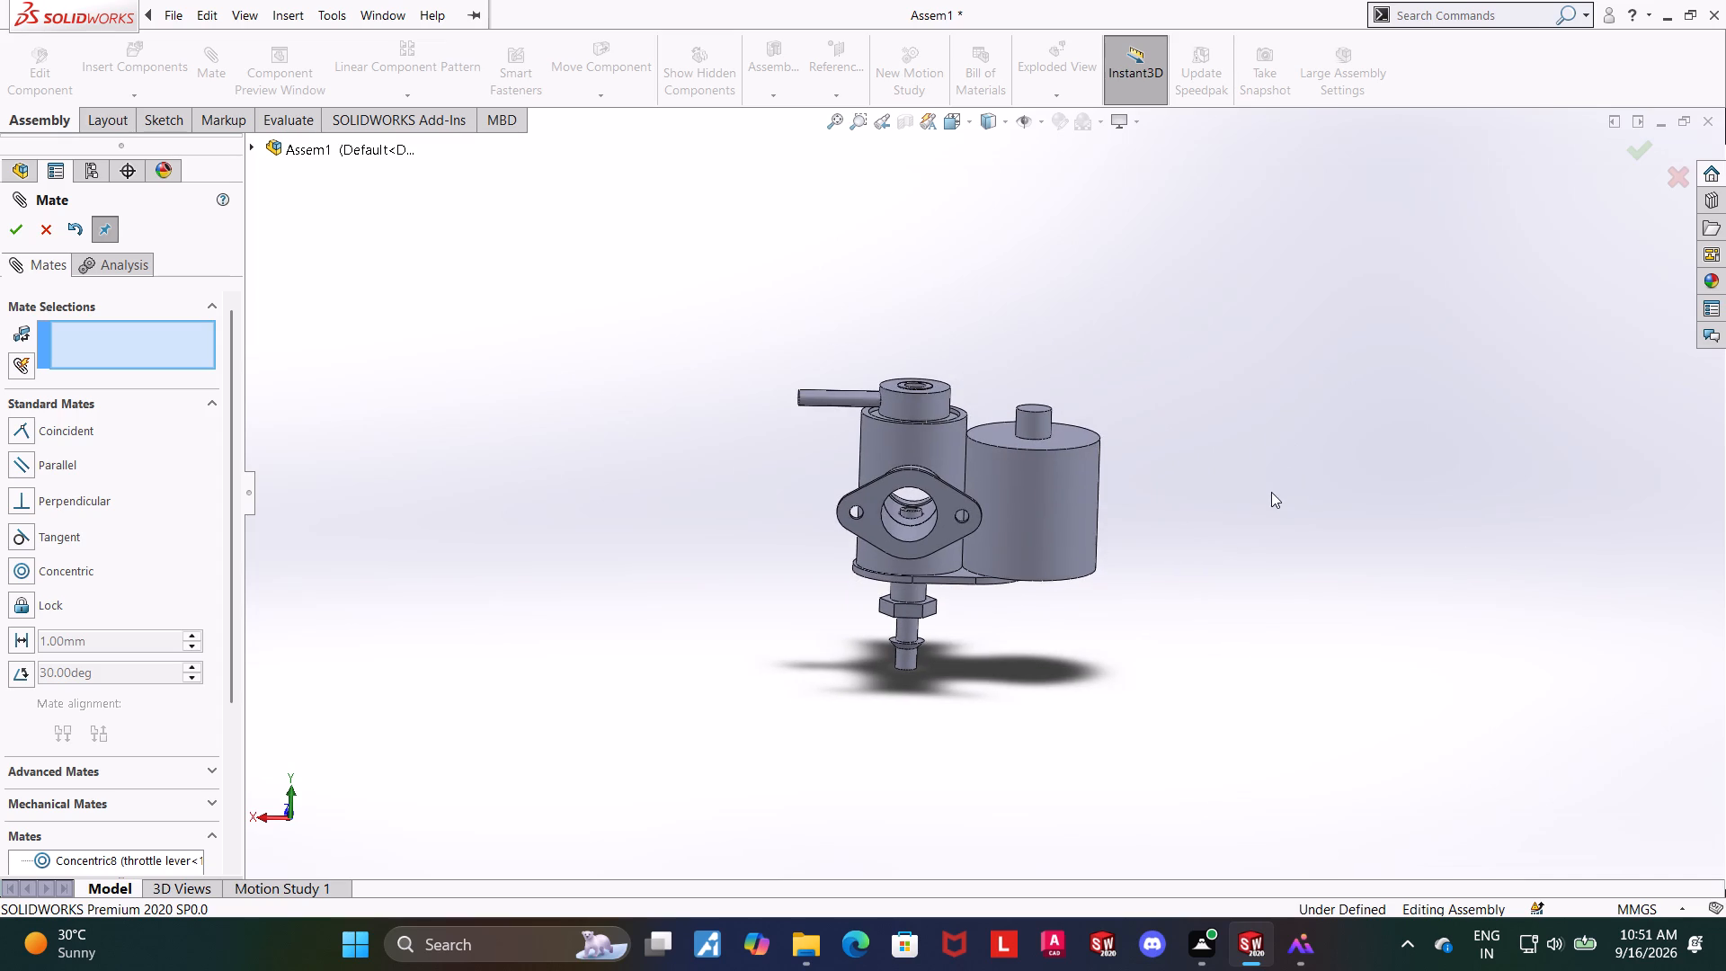
# Leave the Mate command and insert the needle valve part into the assembly, clear of the carburetor body.
pyautogui.moveTo(1262, 486); pyautogui.dragTo(1258, 452, button='middle')
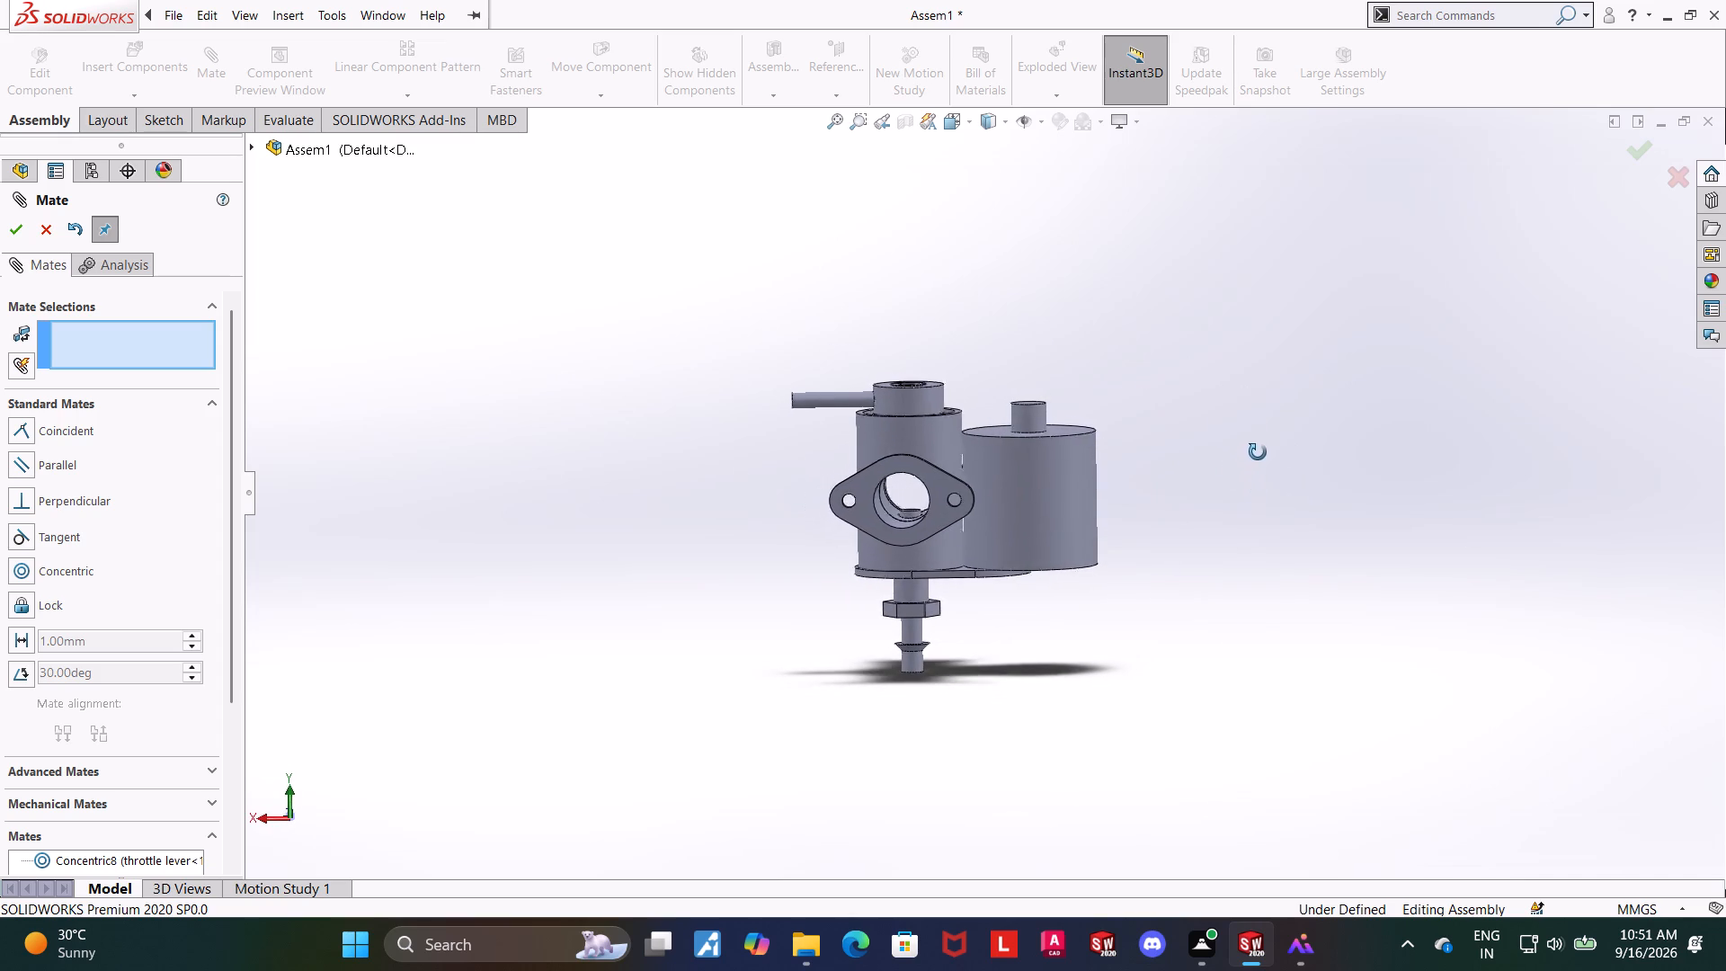
pyautogui.moveTo(1258, 452); pyautogui.dragTo(1265, 459, button='middle')
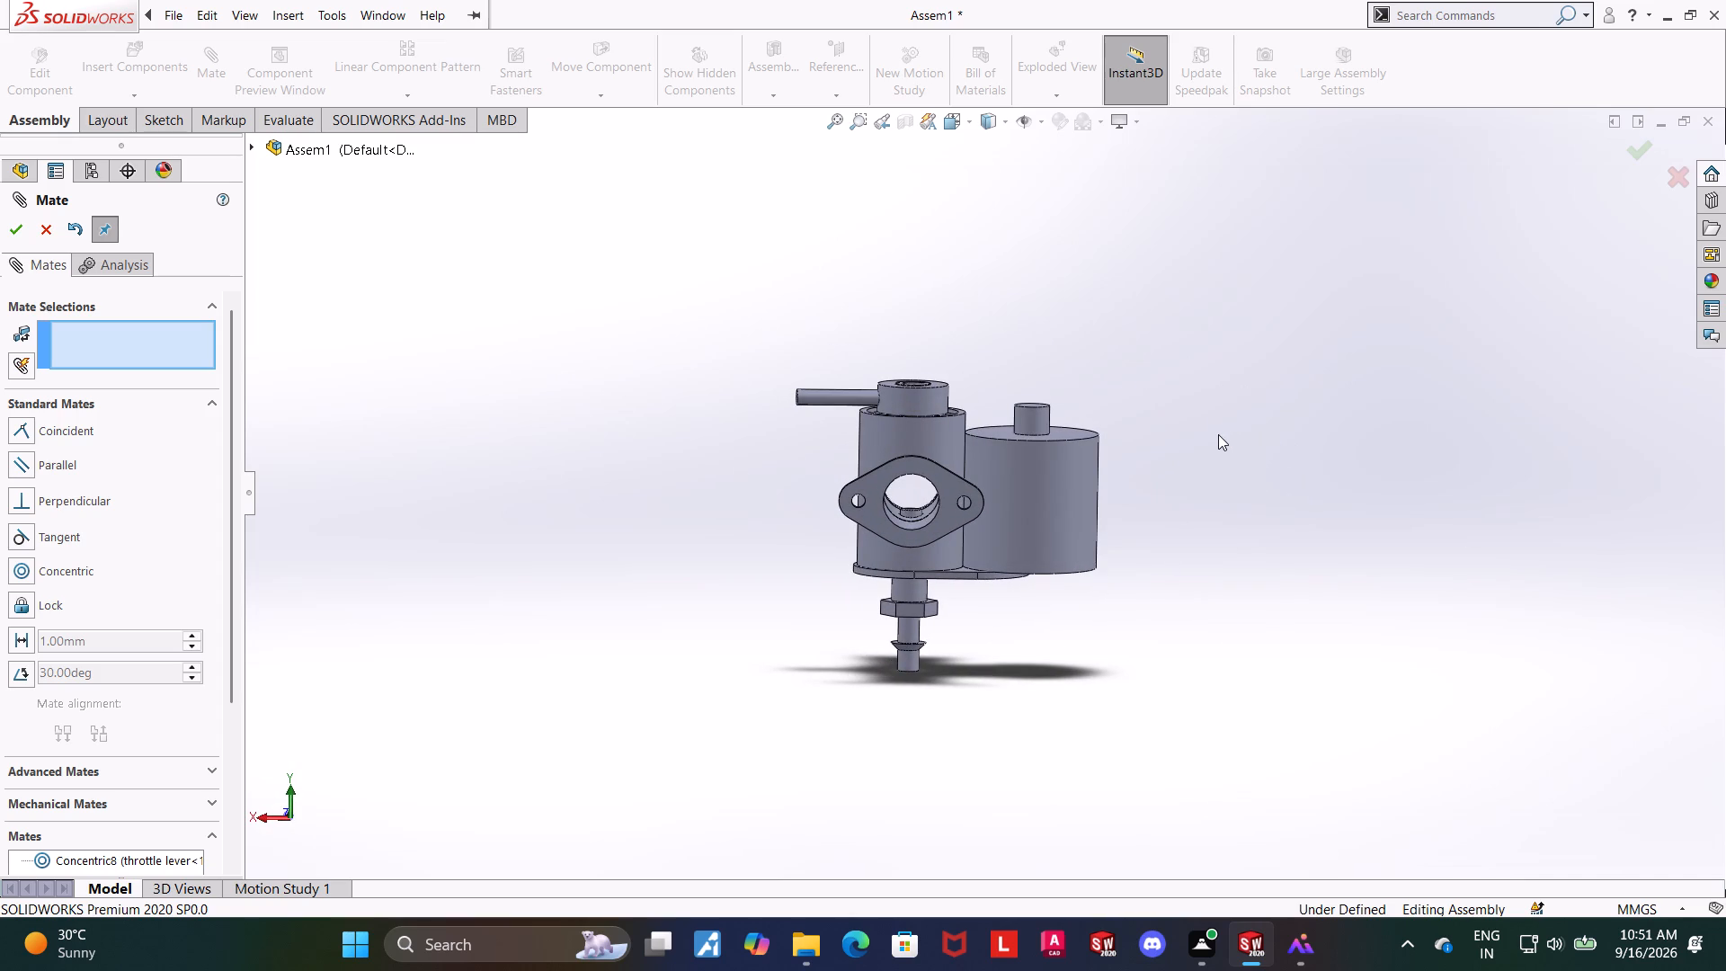
pyautogui.scroll(-1, 1218, 434)
pyautogui.moveTo(1208, 452); pyautogui.dragTo(1210, 420, button='middle')
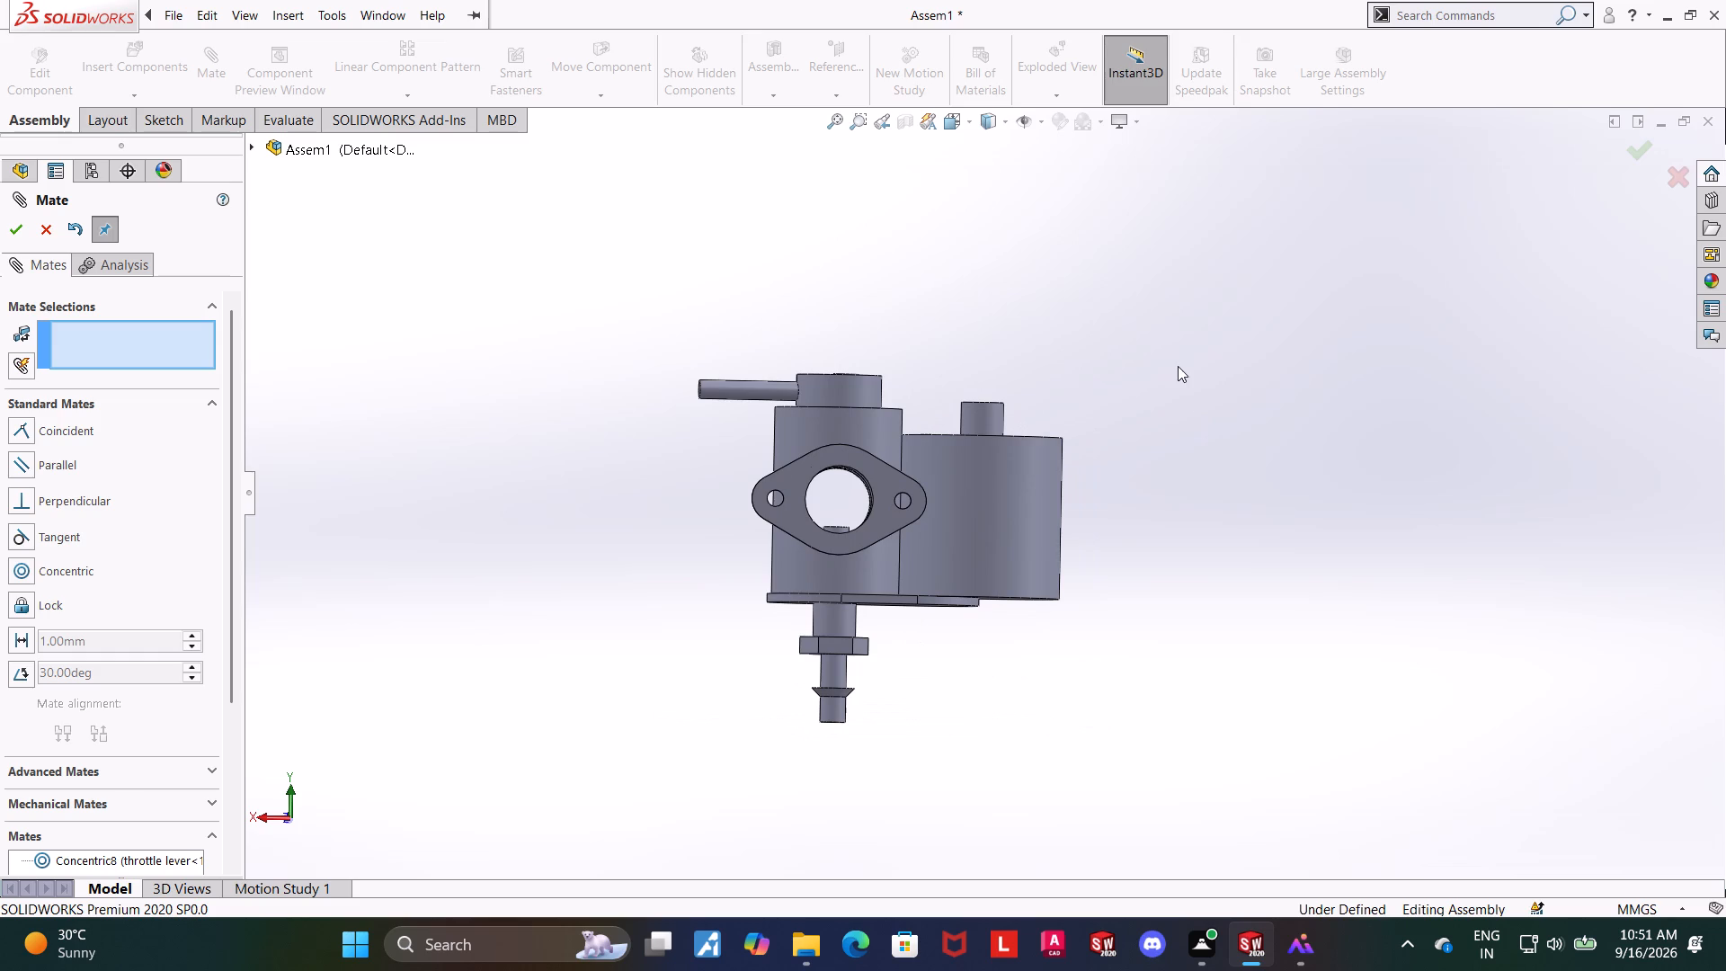
pyautogui.moveTo(1176, 366); pyautogui.dragTo(1163, 627, button='middle')
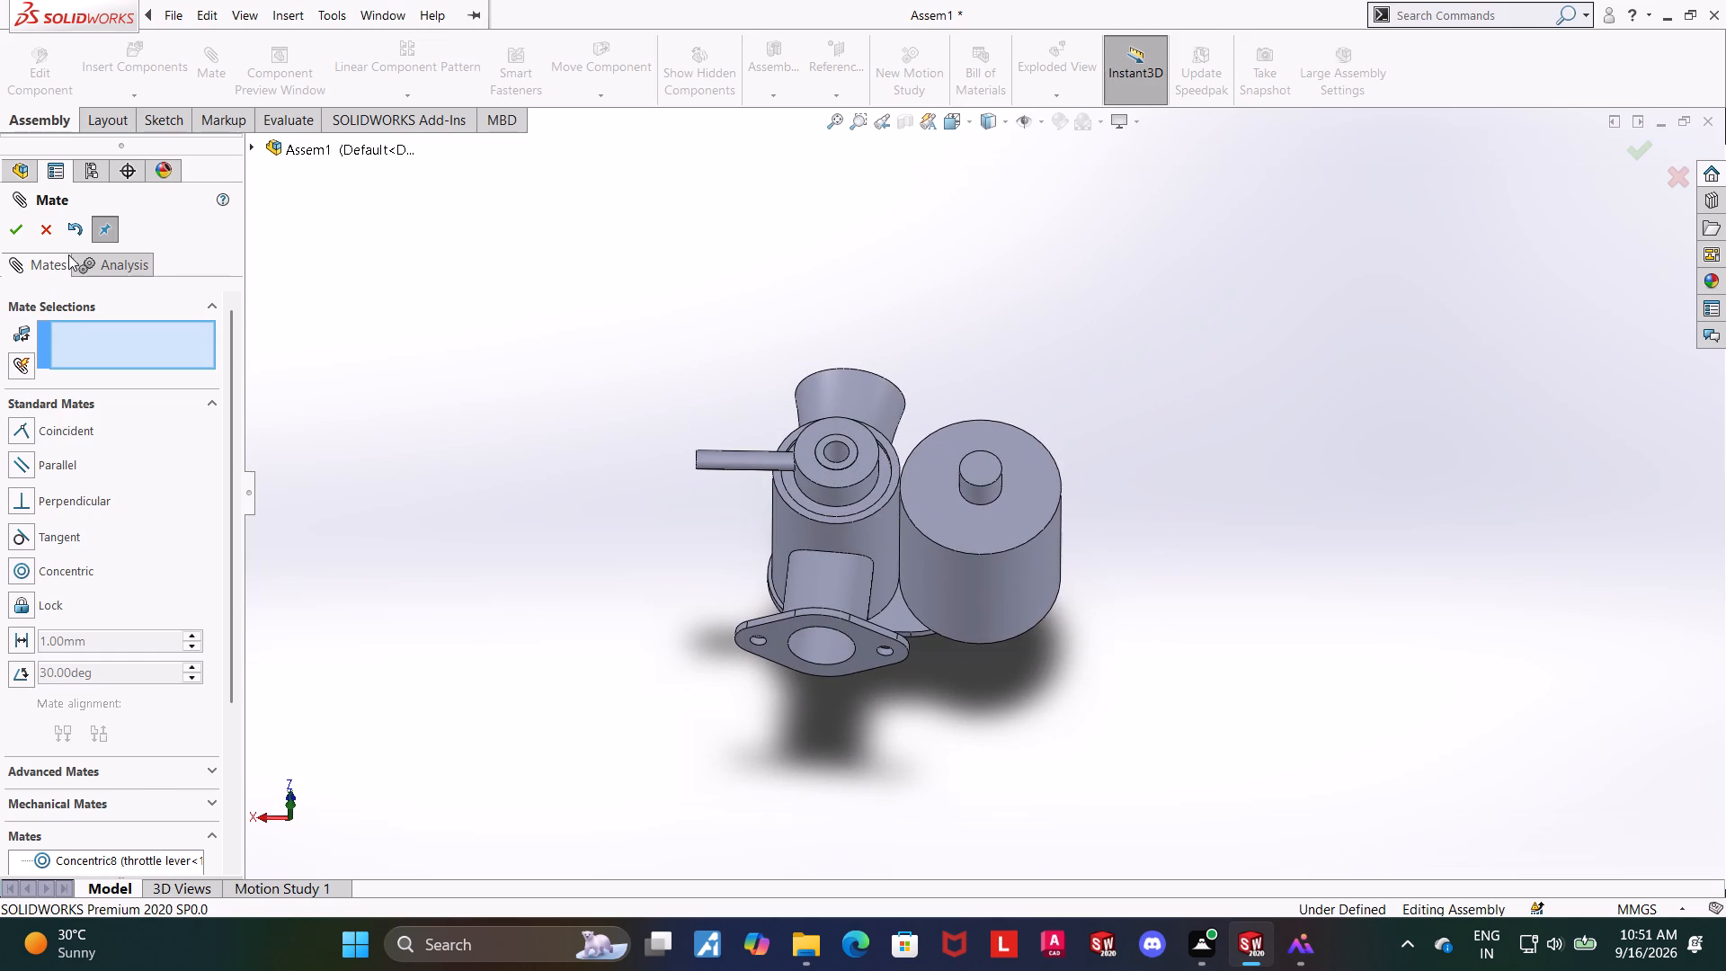
pyautogui.click(41, 235)
pyautogui.click(133, 60)
pyautogui.scroll(4, 82, 511)
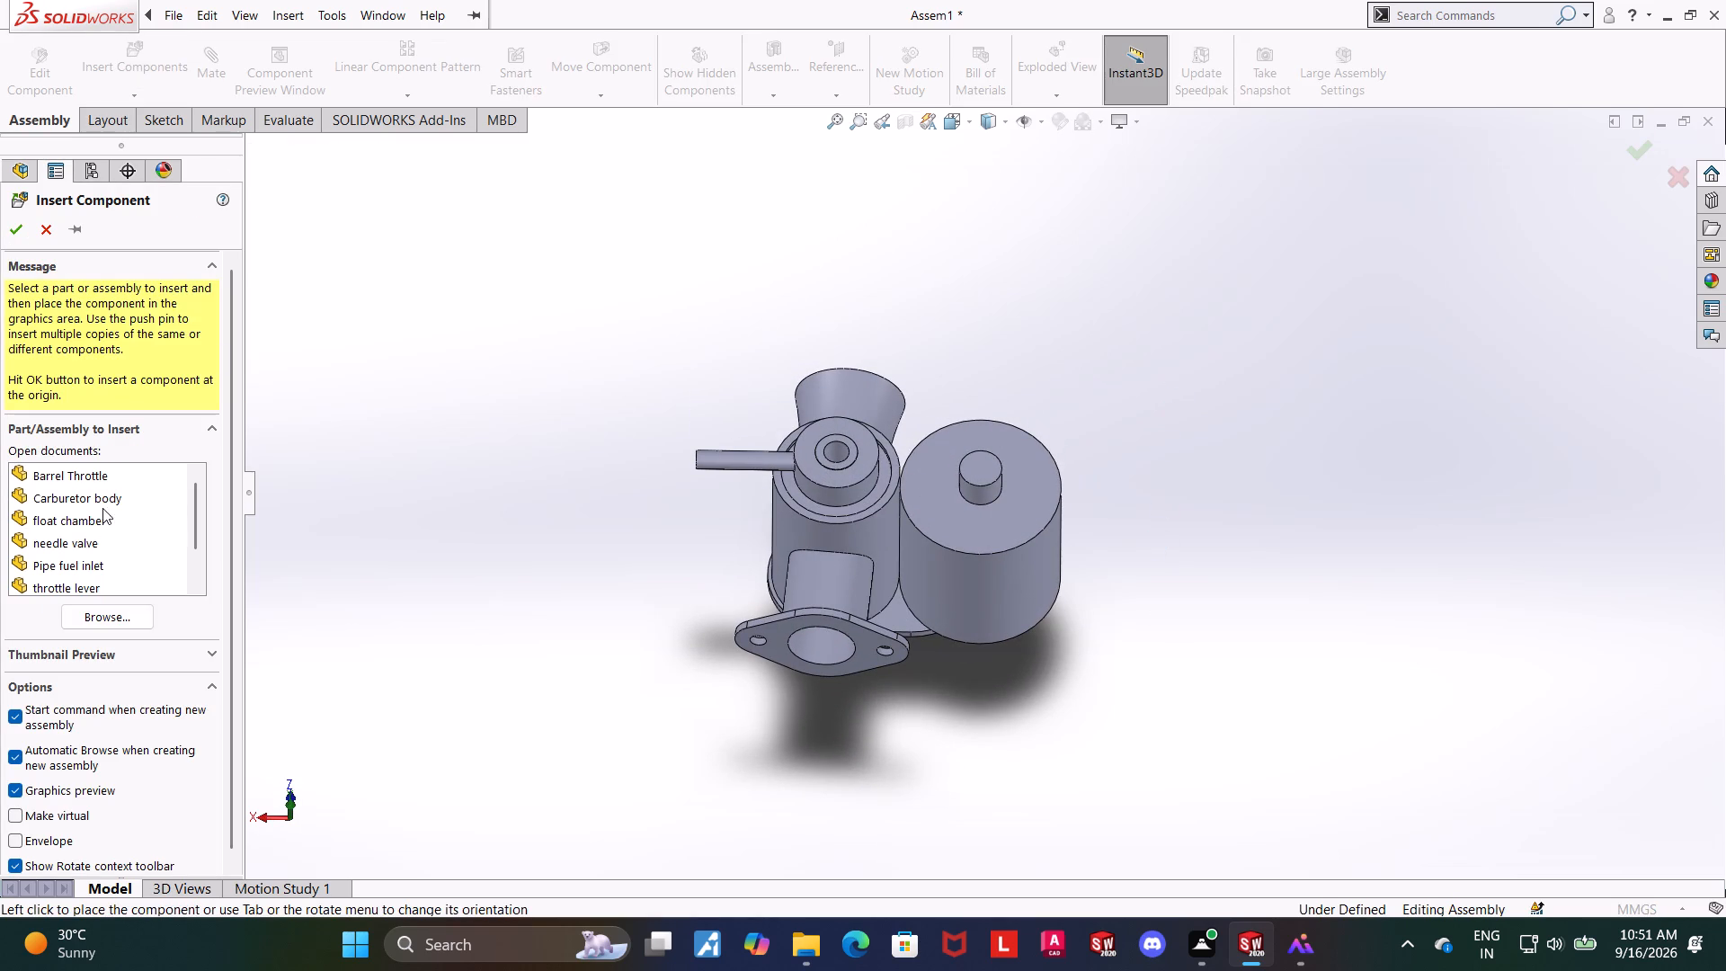
pyautogui.click(76, 553)
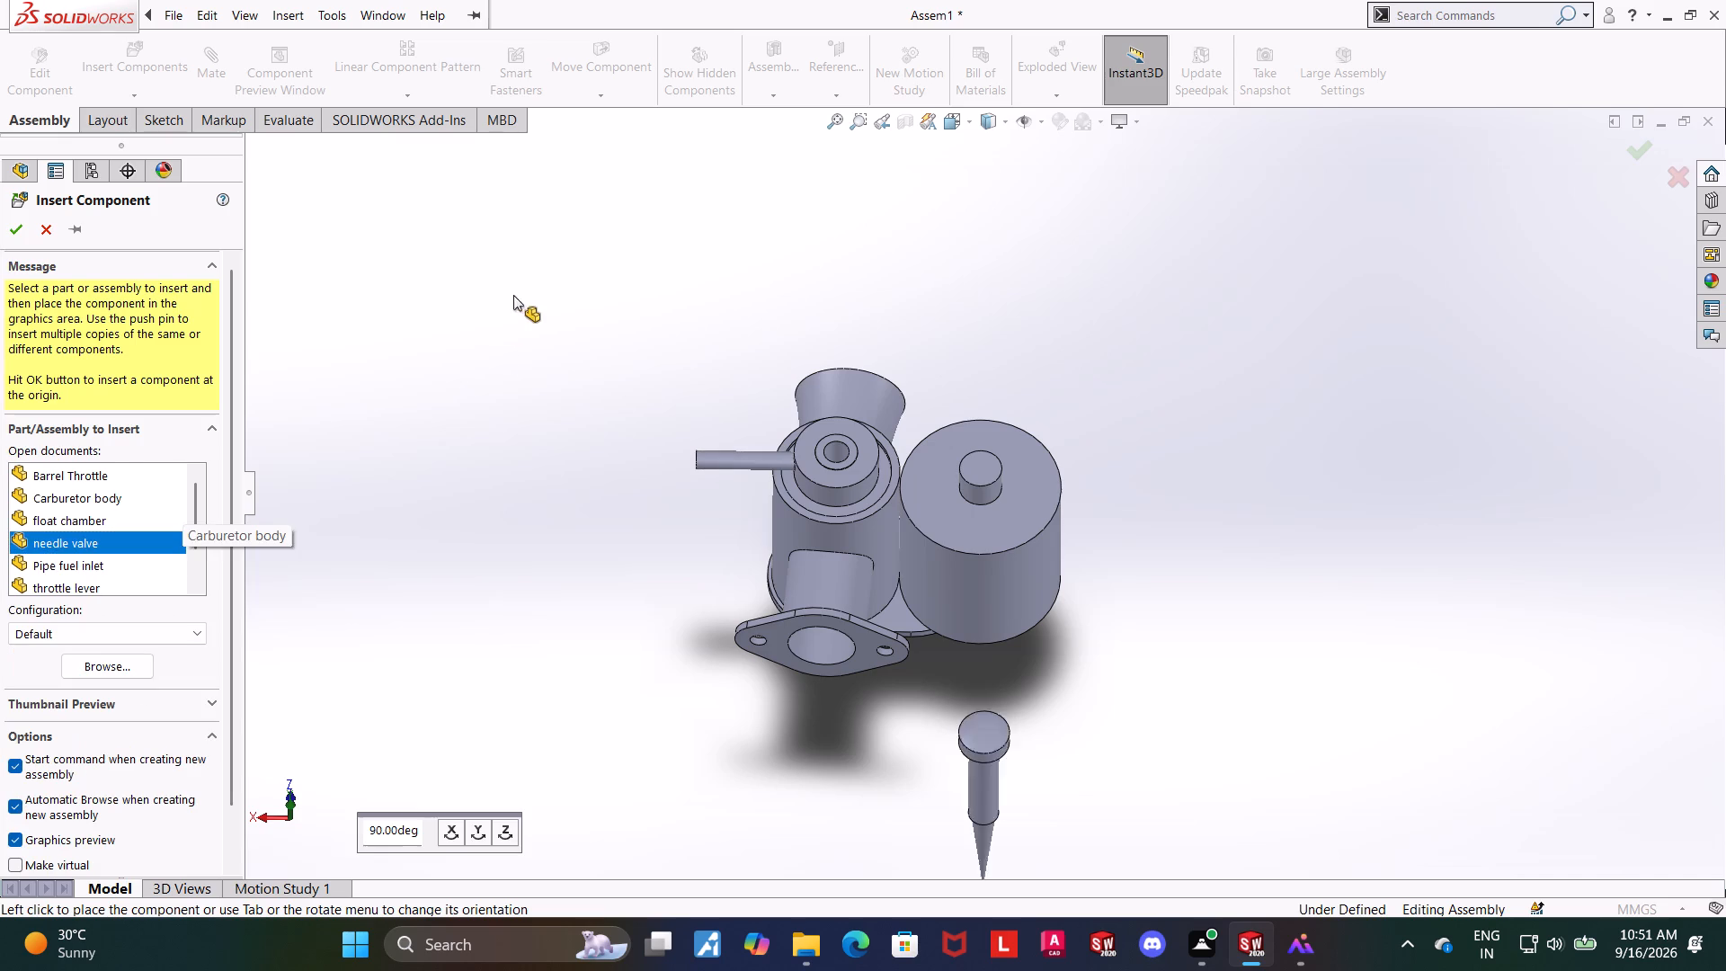
pyautogui.click(513, 295)
# Mate the needle valve's cylindrical shank Concentric with the barrel throttle's central hole.
pyautogui.moveTo(545, 441); pyautogui.dragTo(558, 333, button='middle')
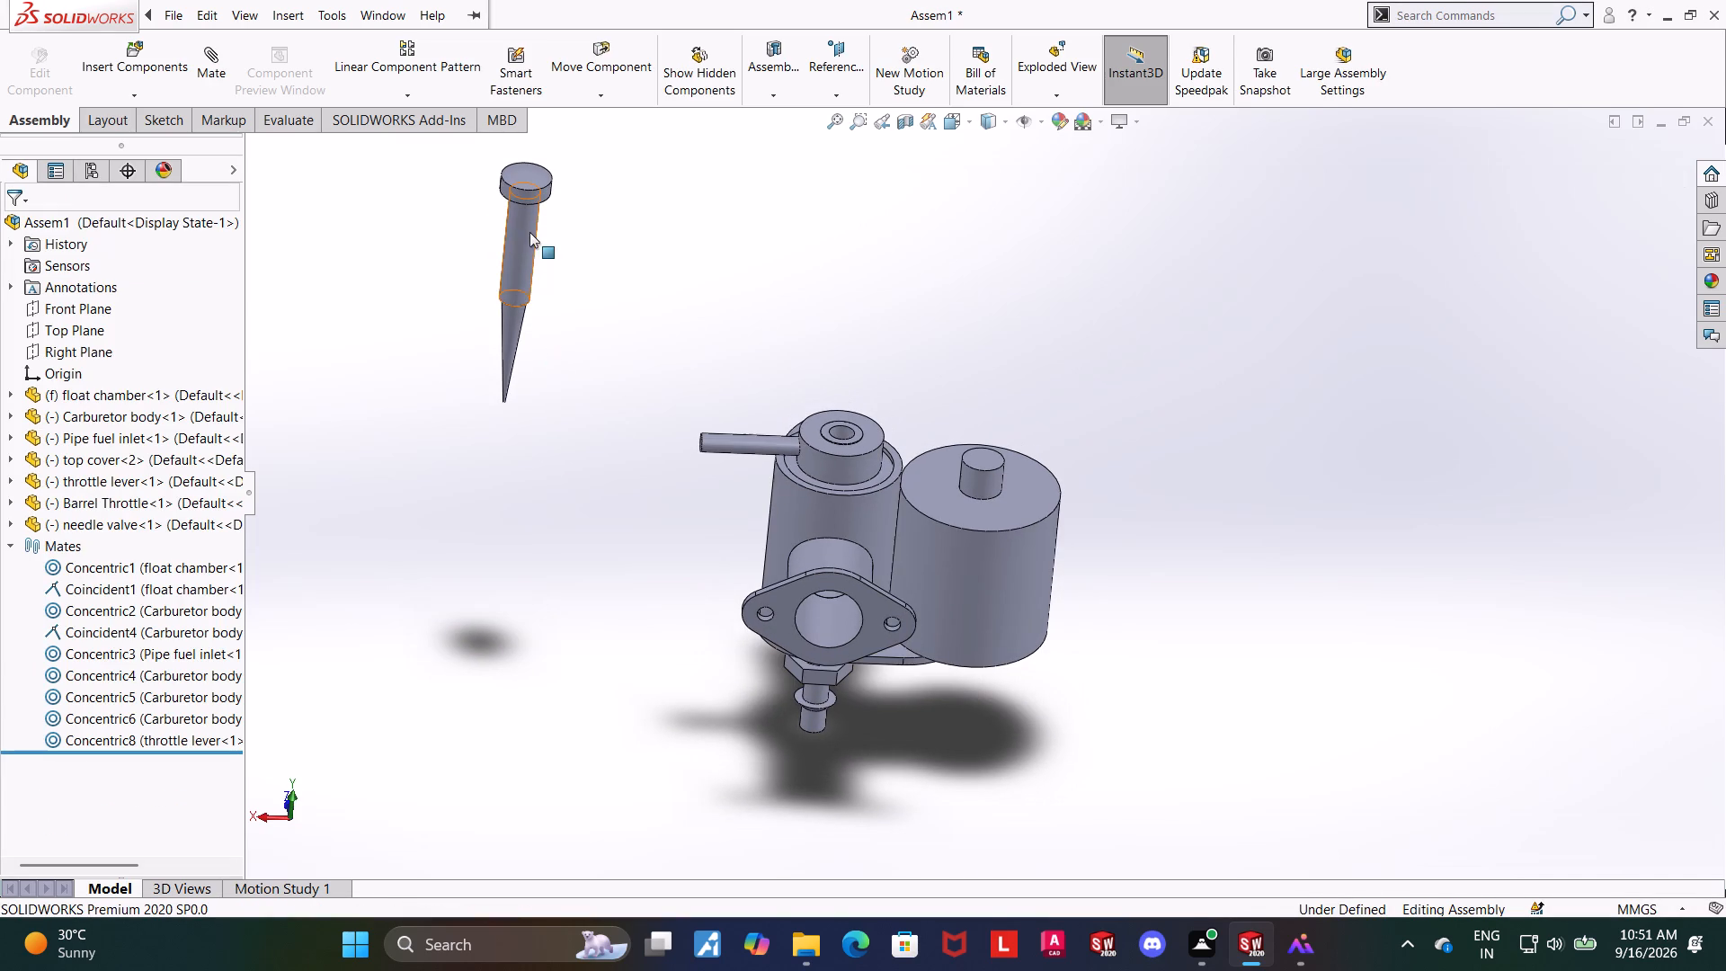
pyautogui.click(525, 234)
pyautogui.keyDown('ctrl'); pyautogui.click(839, 431); pyautogui.keyUp('ctrl')
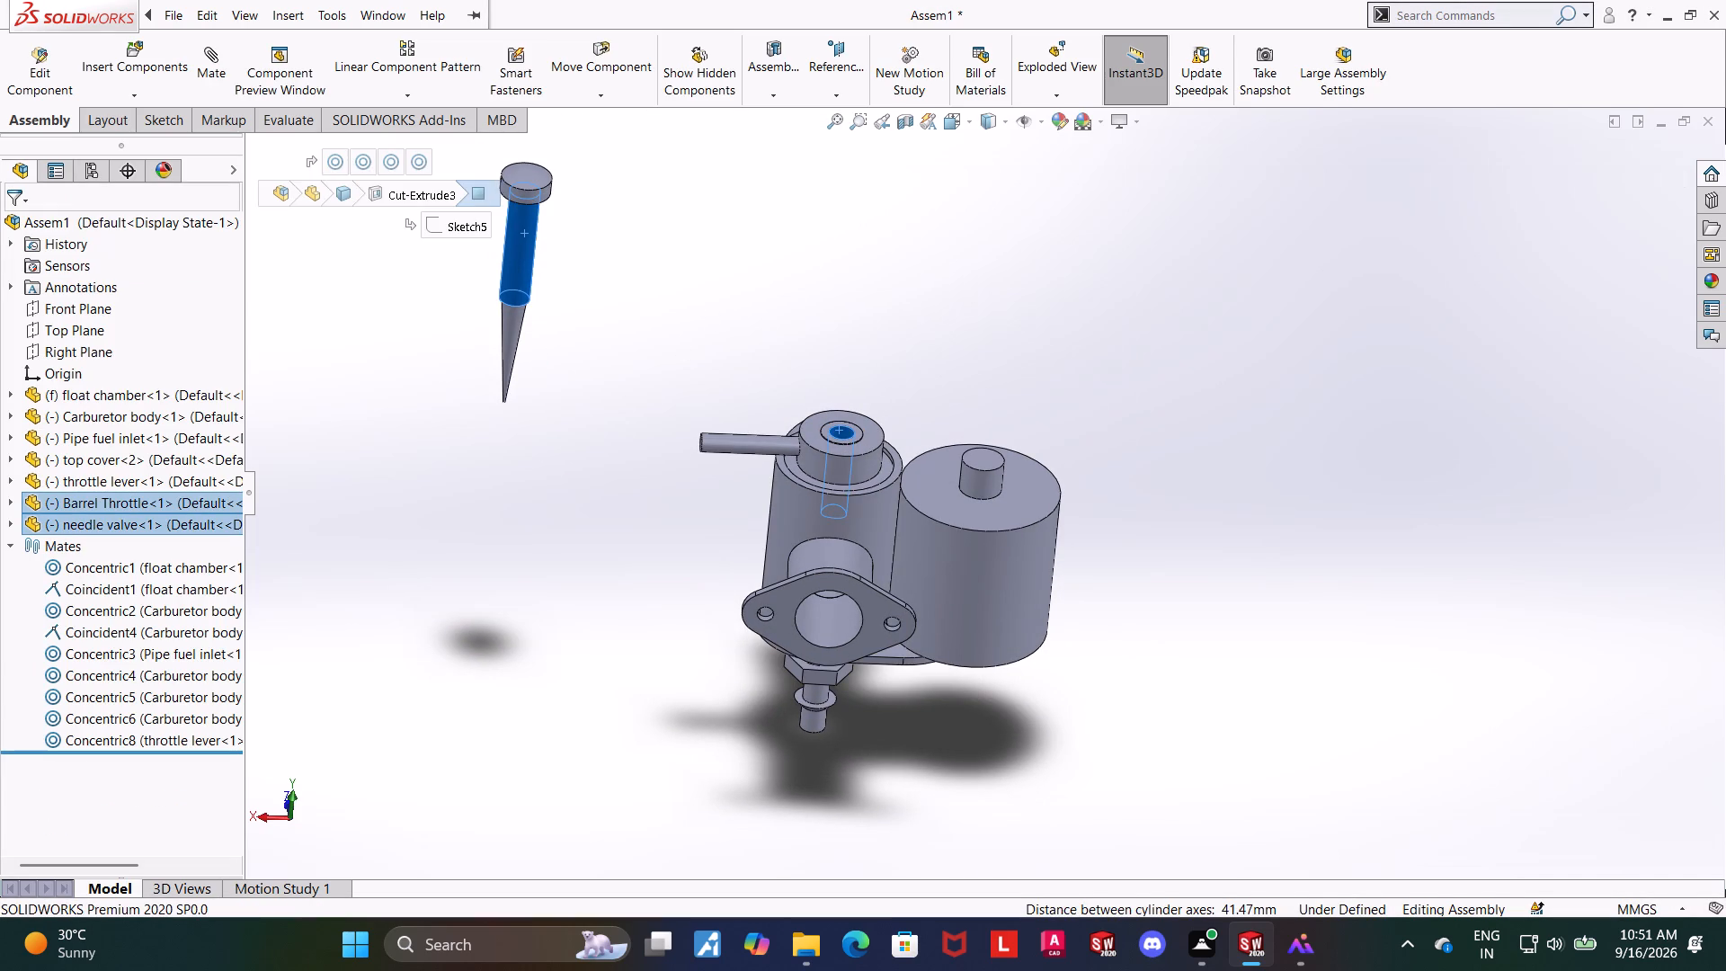
pyautogui.click(212, 68)
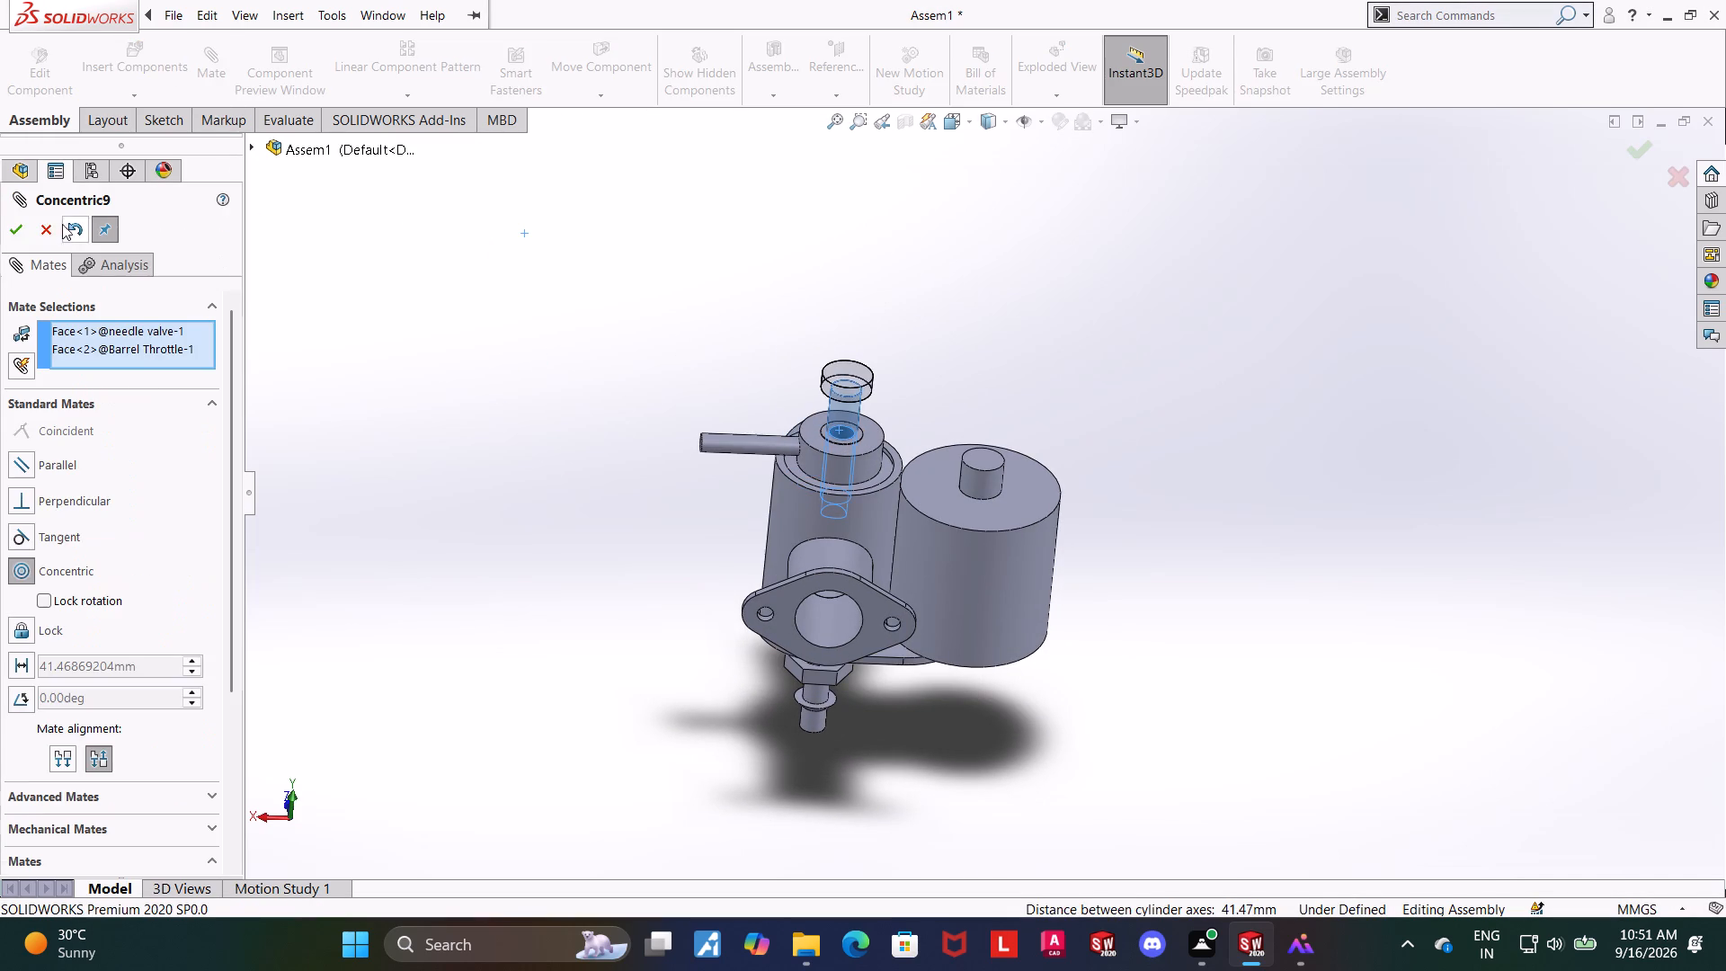
pyautogui.click(21, 220)
# Raise the needle valve and mate its shank's lower shoulder face Coincident with the barrel throttle's hole edge, and leave the Mate command.
pyautogui.scroll(-4, 1089, 392)
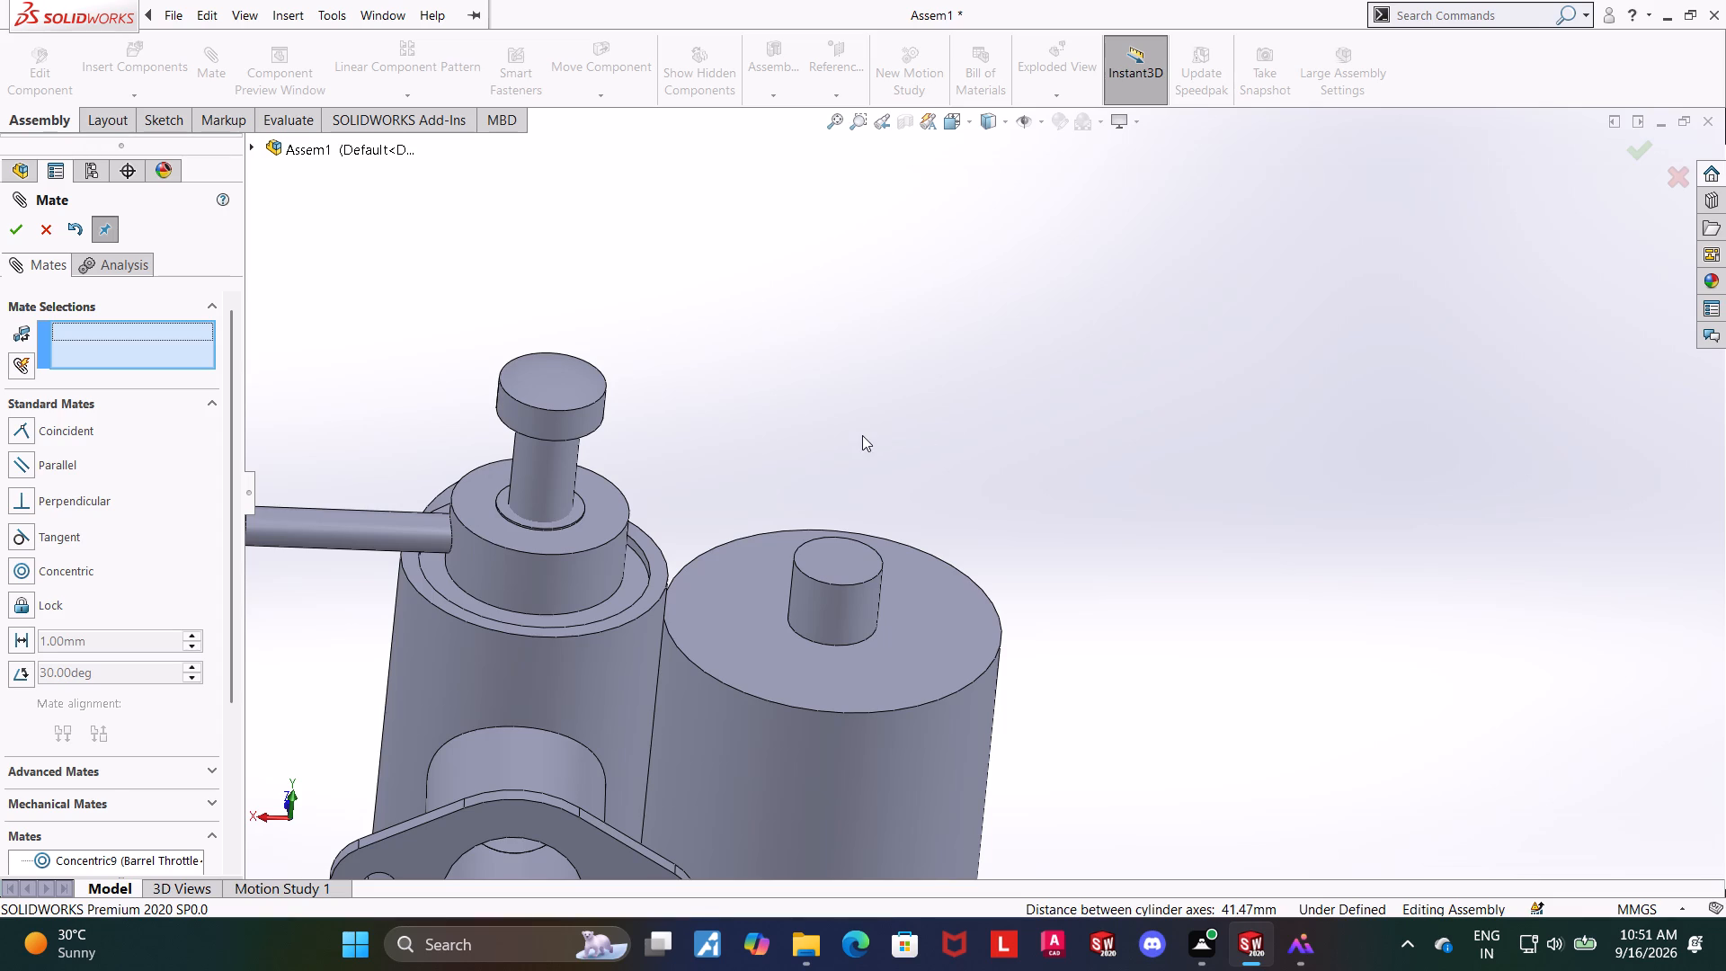
pyautogui.moveTo(852, 431); pyautogui.dragTo(829, 379, button='middle')
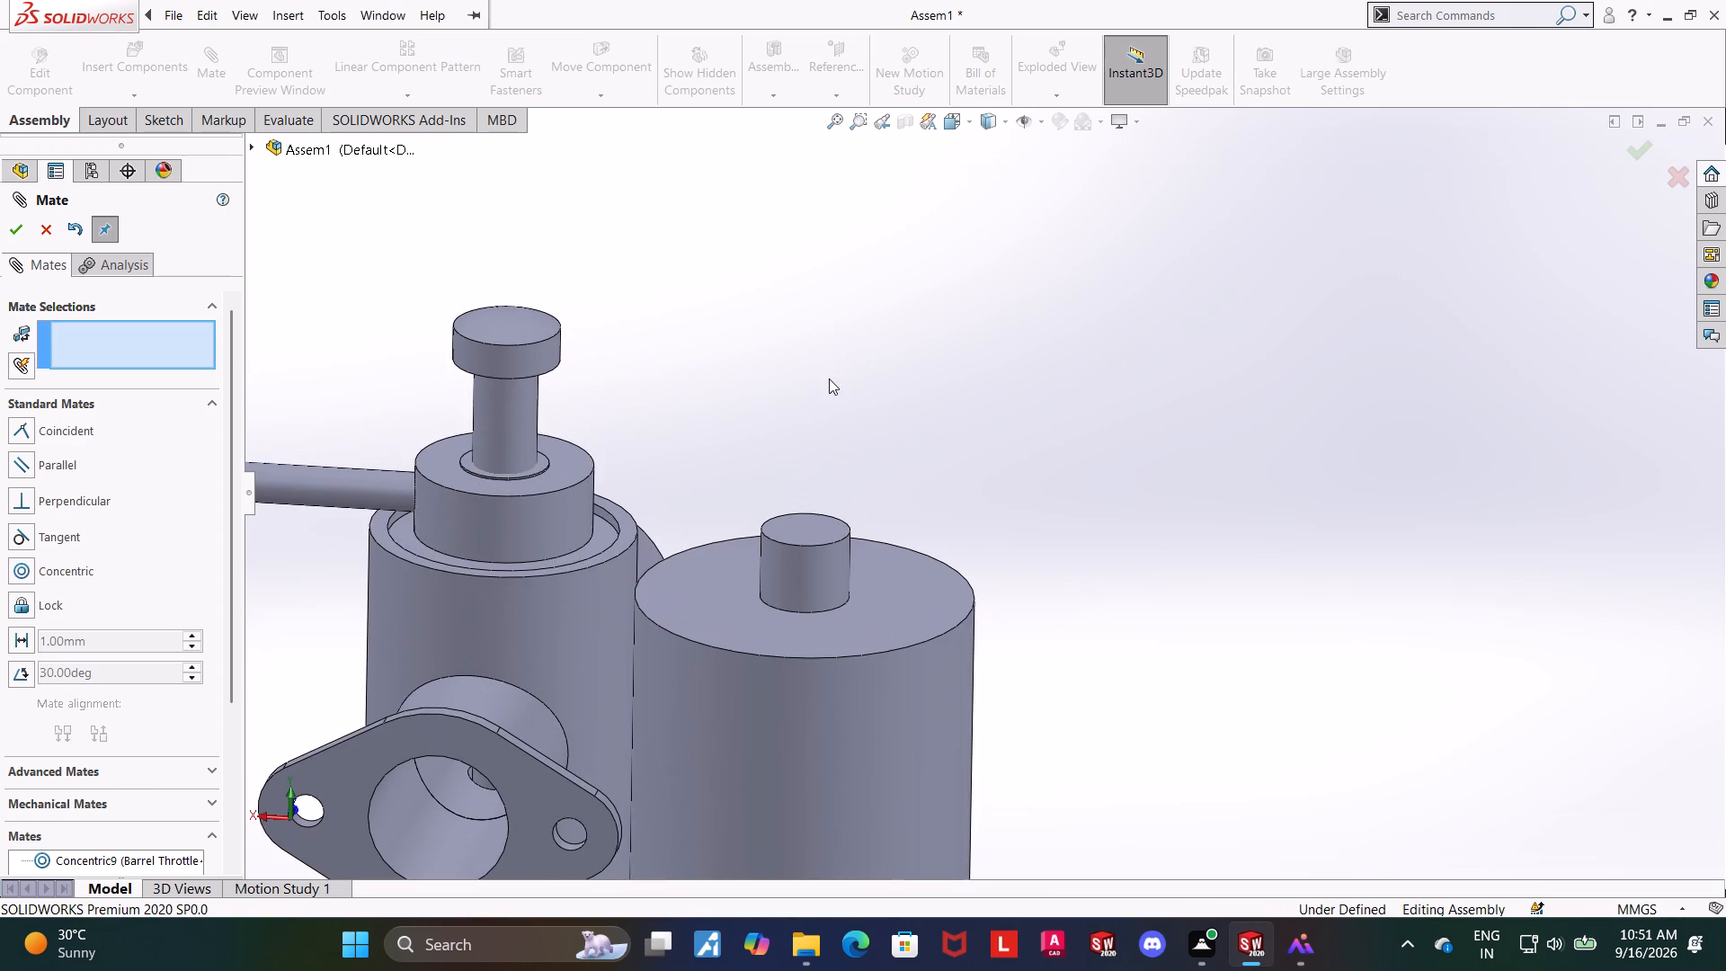
pyautogui.moveTo(502, 398); pyautogui.dragTo(535, 192)
pyautogui.click(782, 347)
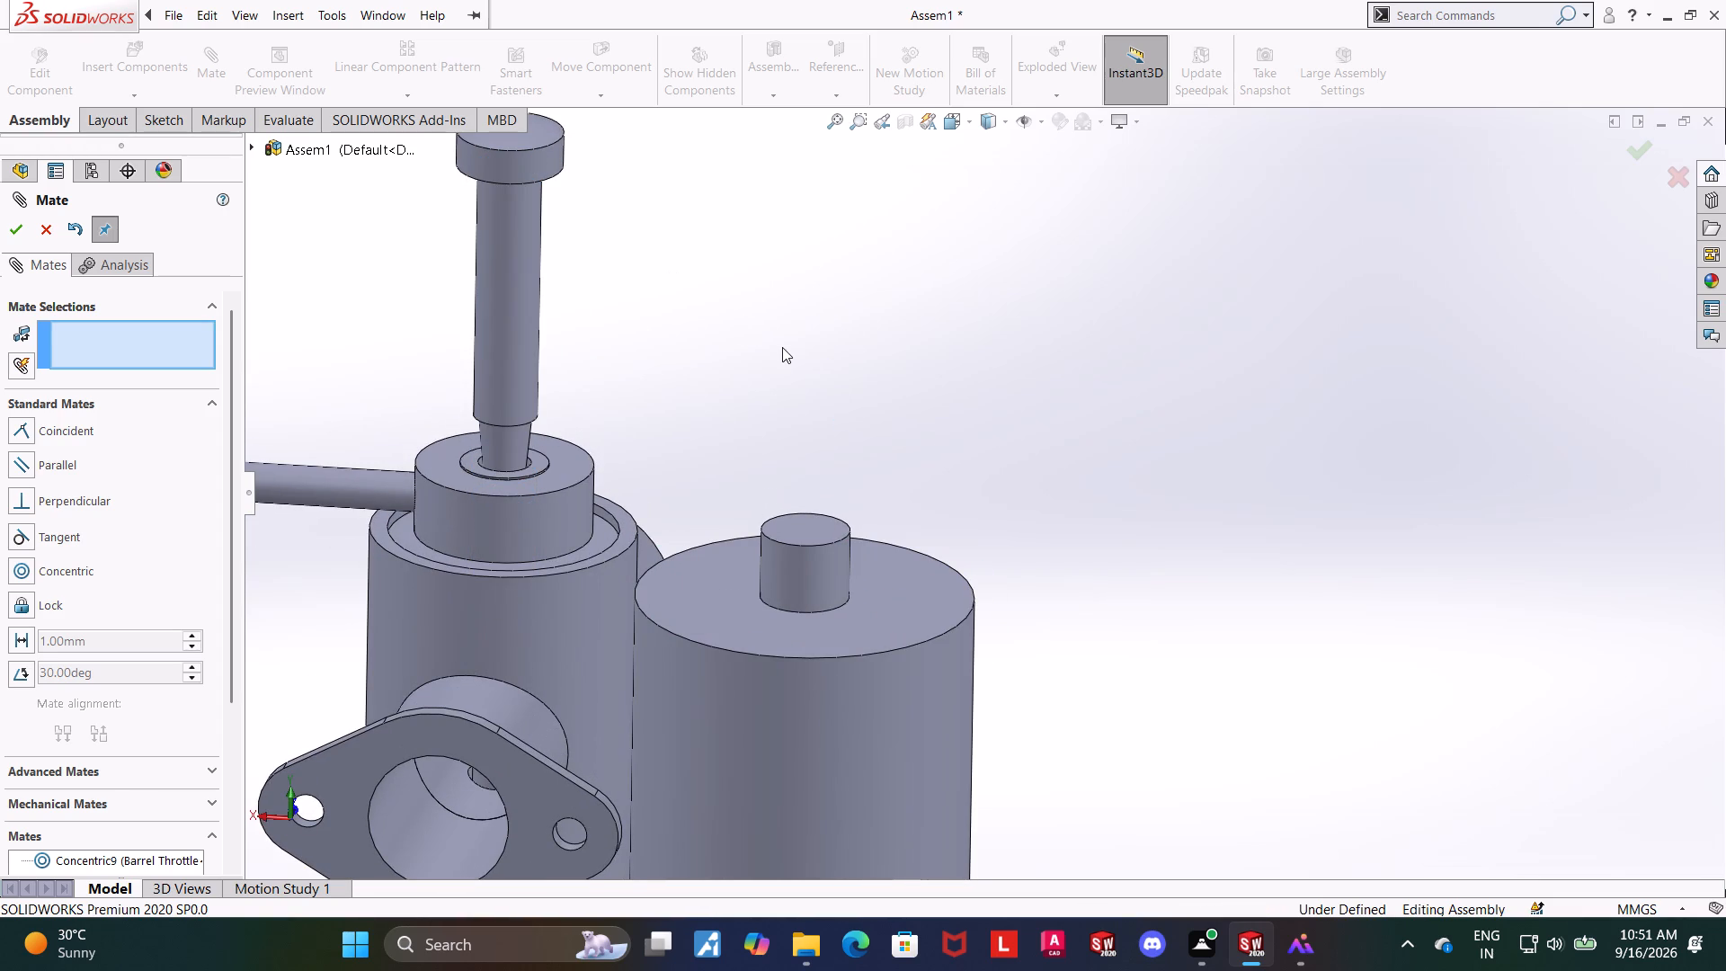
pyautogui.scroll(-4, 657, 388)
pyautogui.moveTo(630, 411); pyautogui.dragTo(651, 291, button='middle')
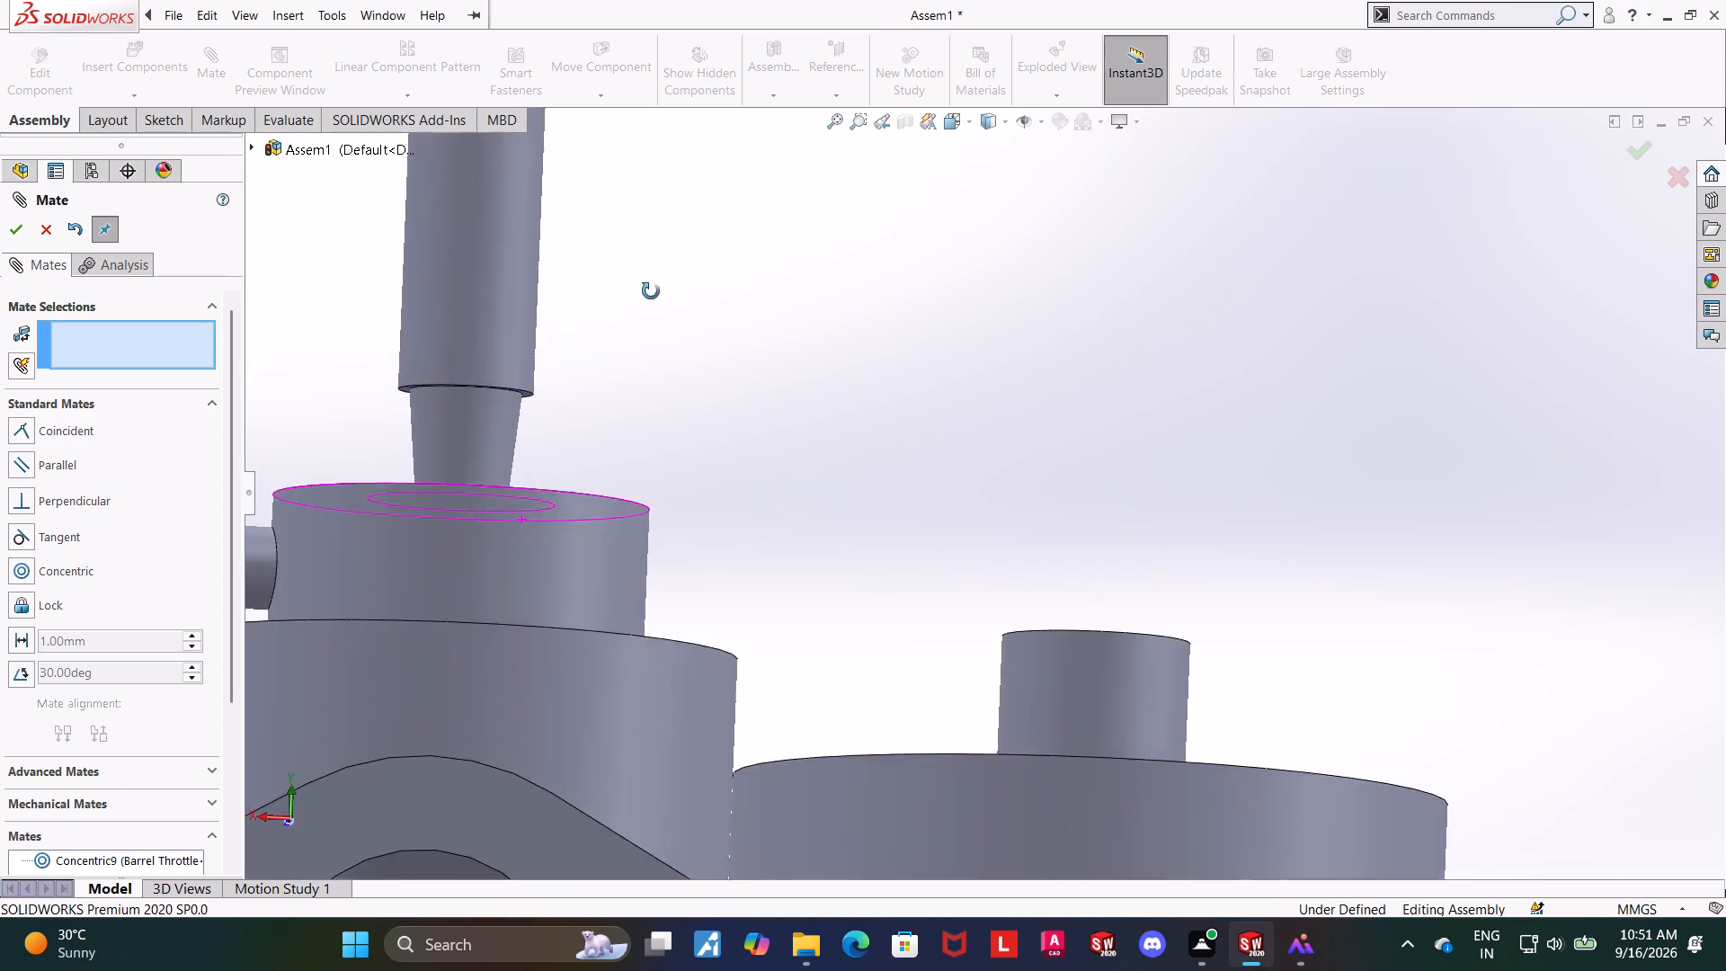
pyautogui.moveTo(651, 291); pyautogui.dragTo(686, 266, button='middle')
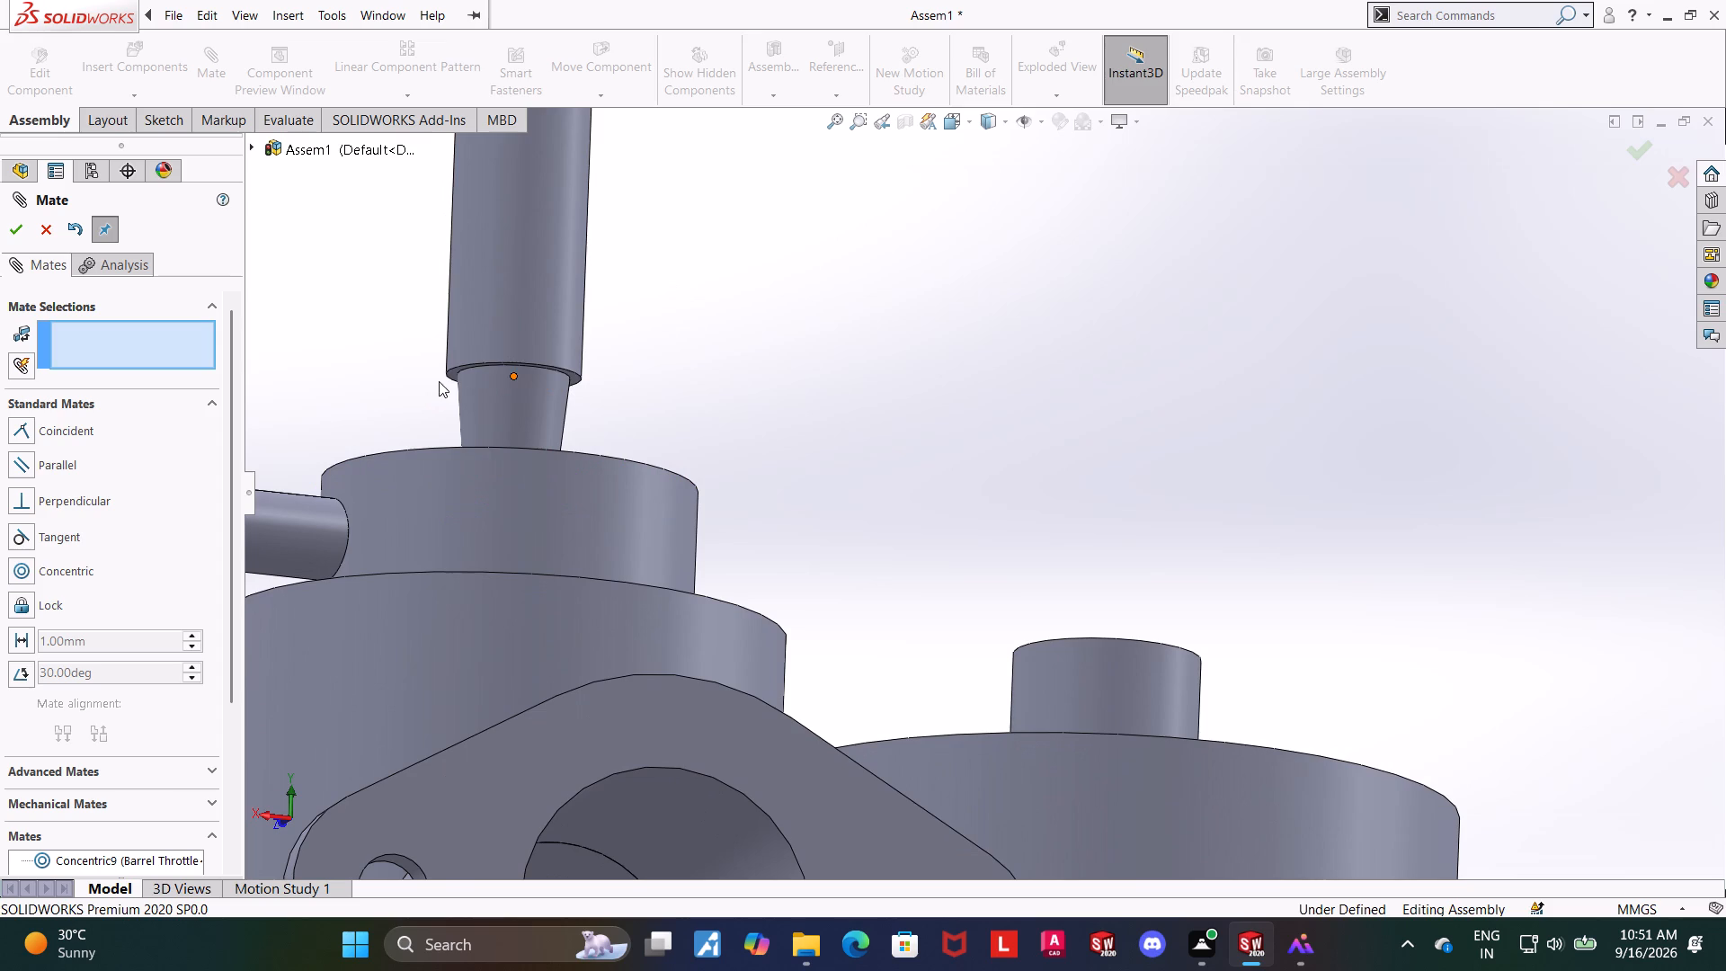
pyautogui.click(453, 374)
pyautogui.moveTo(924, 317); pyautogui.dragTo(848, 526, button='middle')
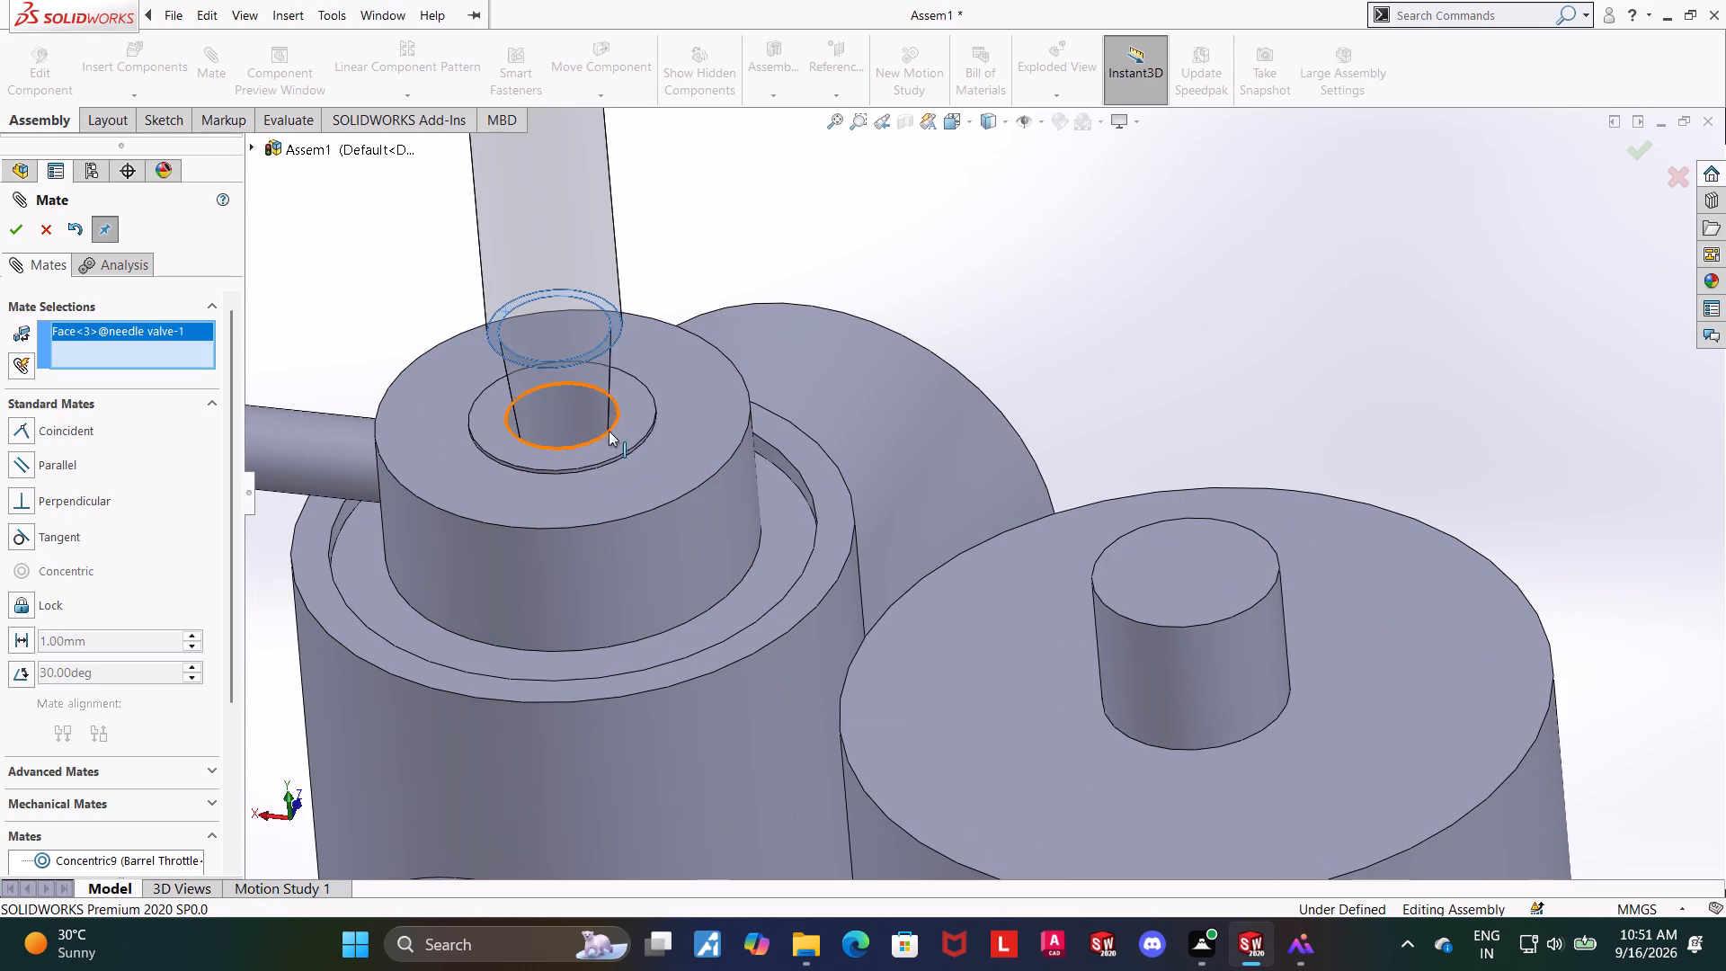
pyautogui.keyDown('ctrl'); pyautogui.click(616, 436); pyautogui.keyUp('ctrl')
pyautogui.click(18, 229)
pyautogui.click(1265, 239)
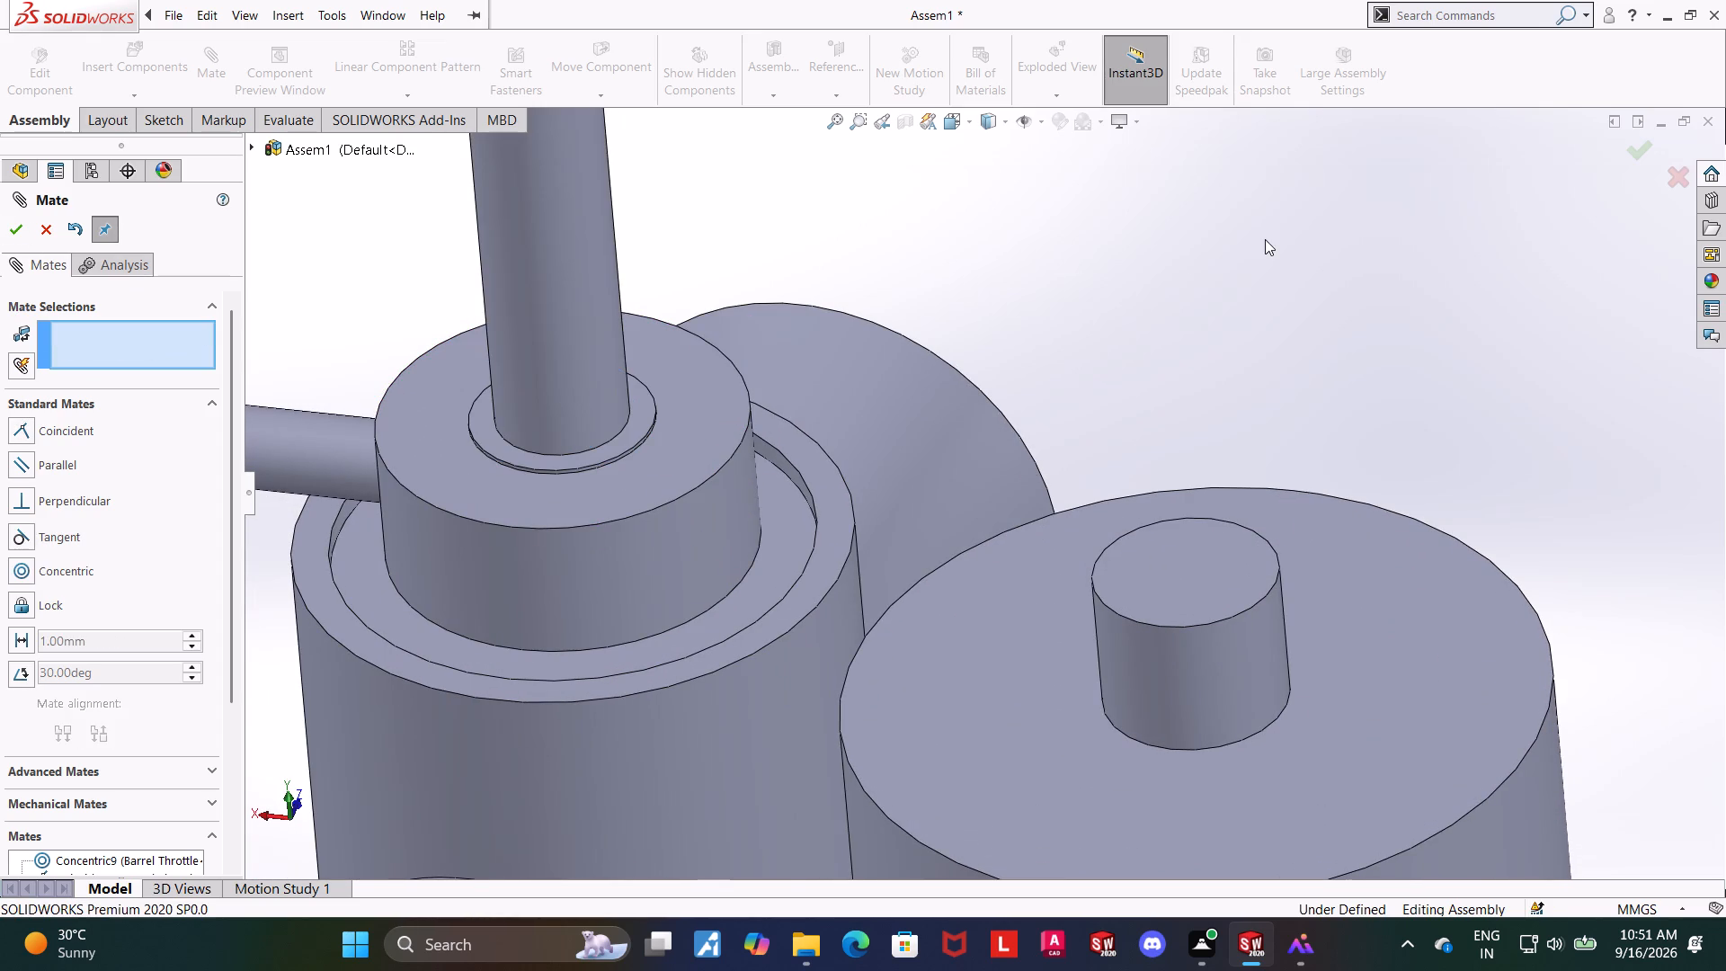
pyautogui.scroll(5, 974, 289)
pyautogui.click(10, 237)
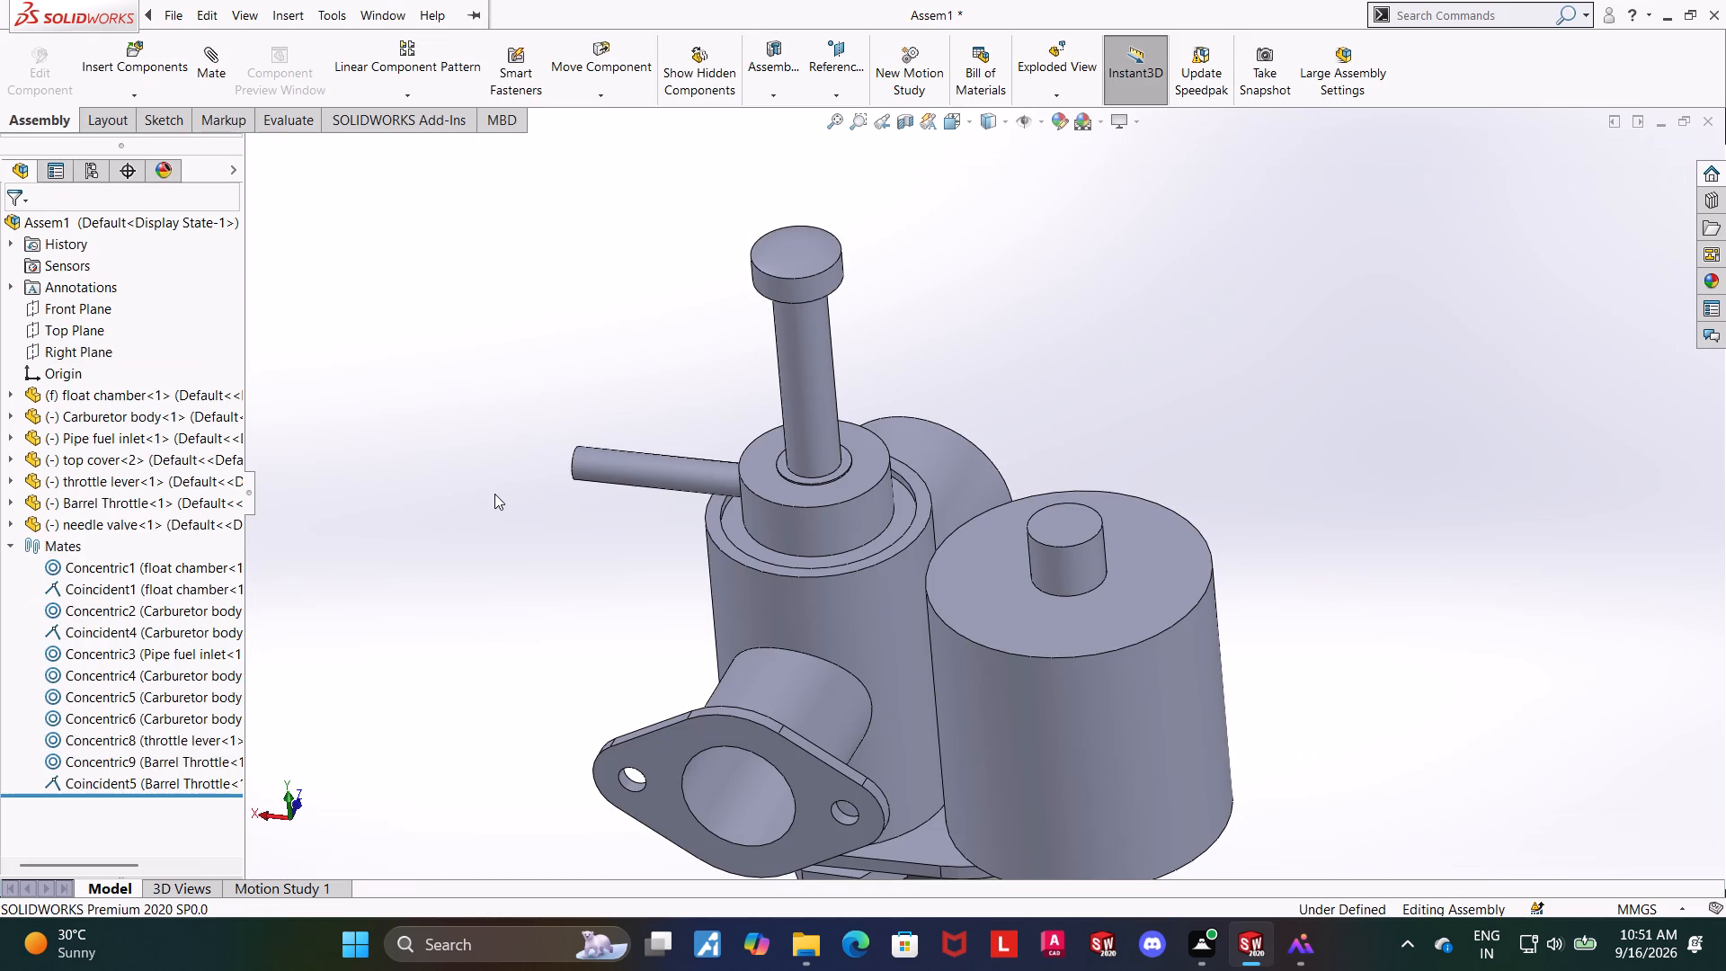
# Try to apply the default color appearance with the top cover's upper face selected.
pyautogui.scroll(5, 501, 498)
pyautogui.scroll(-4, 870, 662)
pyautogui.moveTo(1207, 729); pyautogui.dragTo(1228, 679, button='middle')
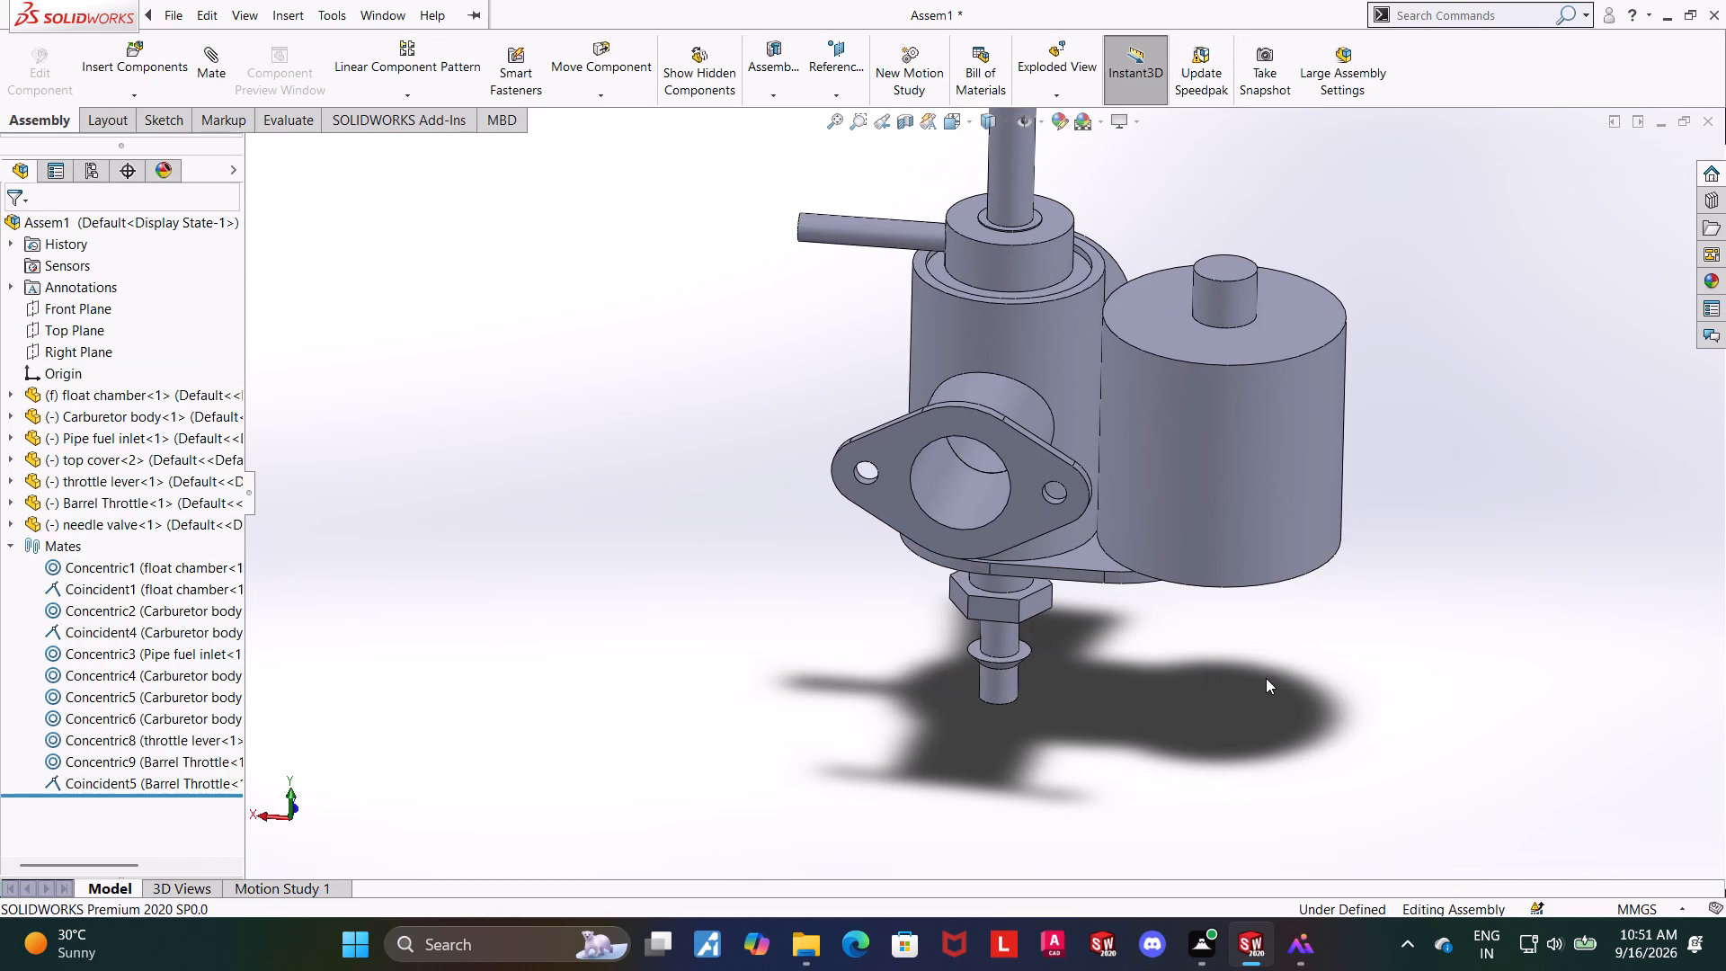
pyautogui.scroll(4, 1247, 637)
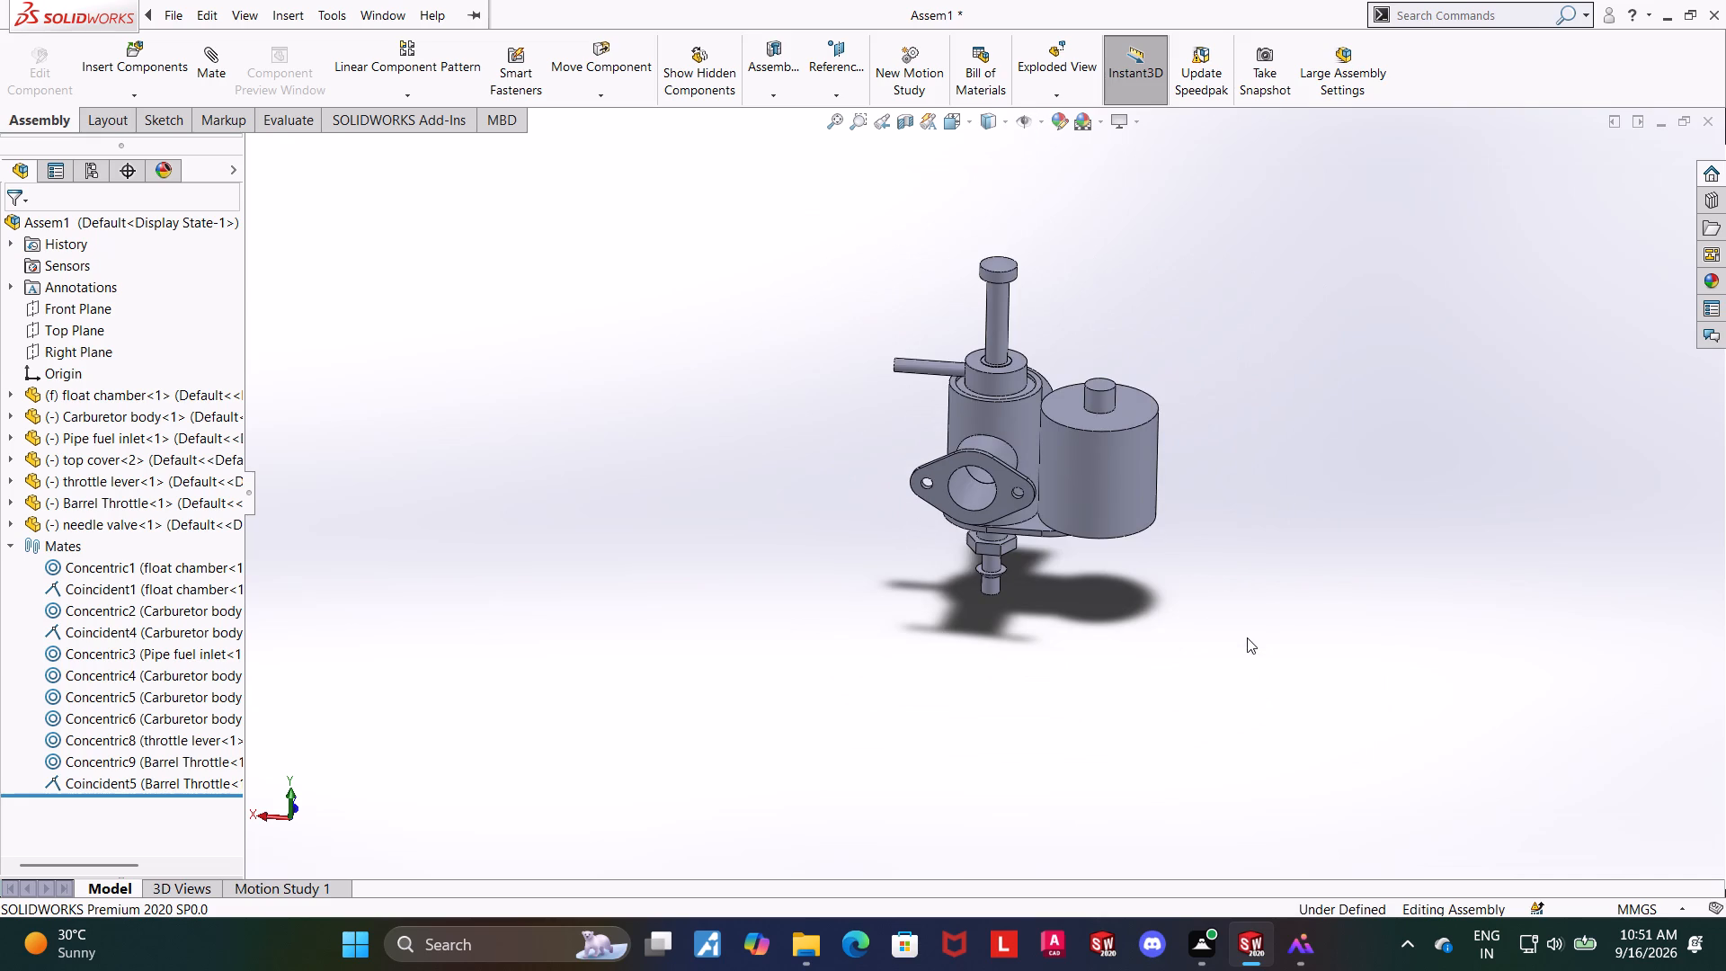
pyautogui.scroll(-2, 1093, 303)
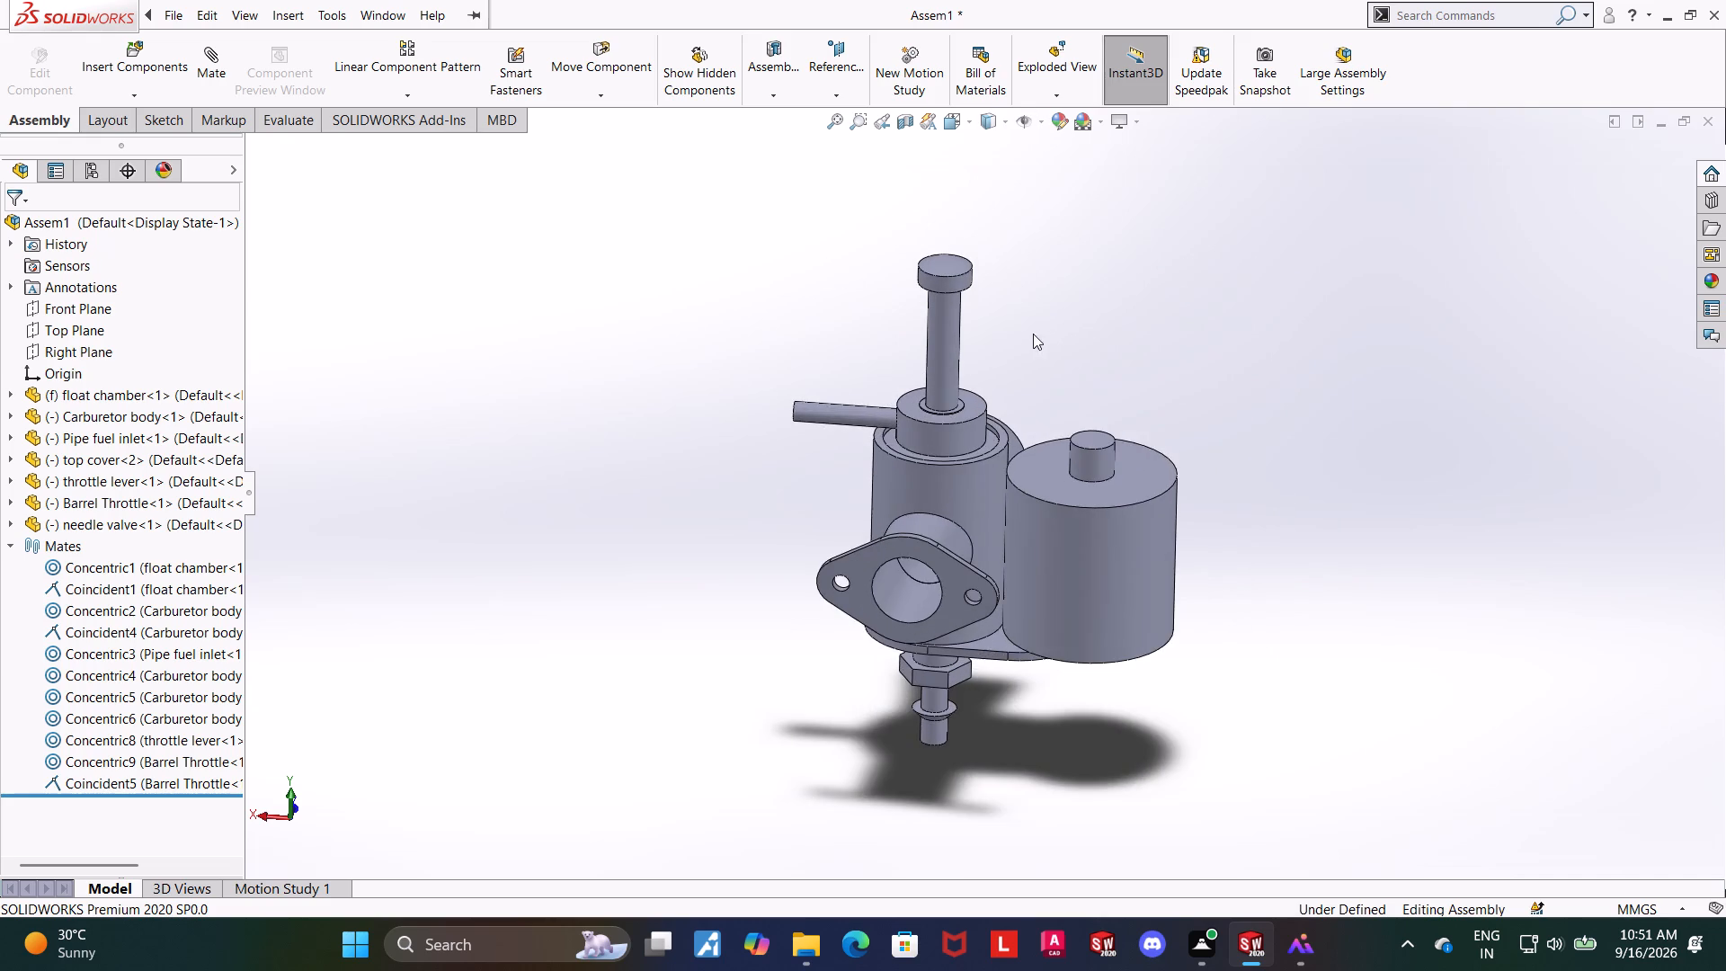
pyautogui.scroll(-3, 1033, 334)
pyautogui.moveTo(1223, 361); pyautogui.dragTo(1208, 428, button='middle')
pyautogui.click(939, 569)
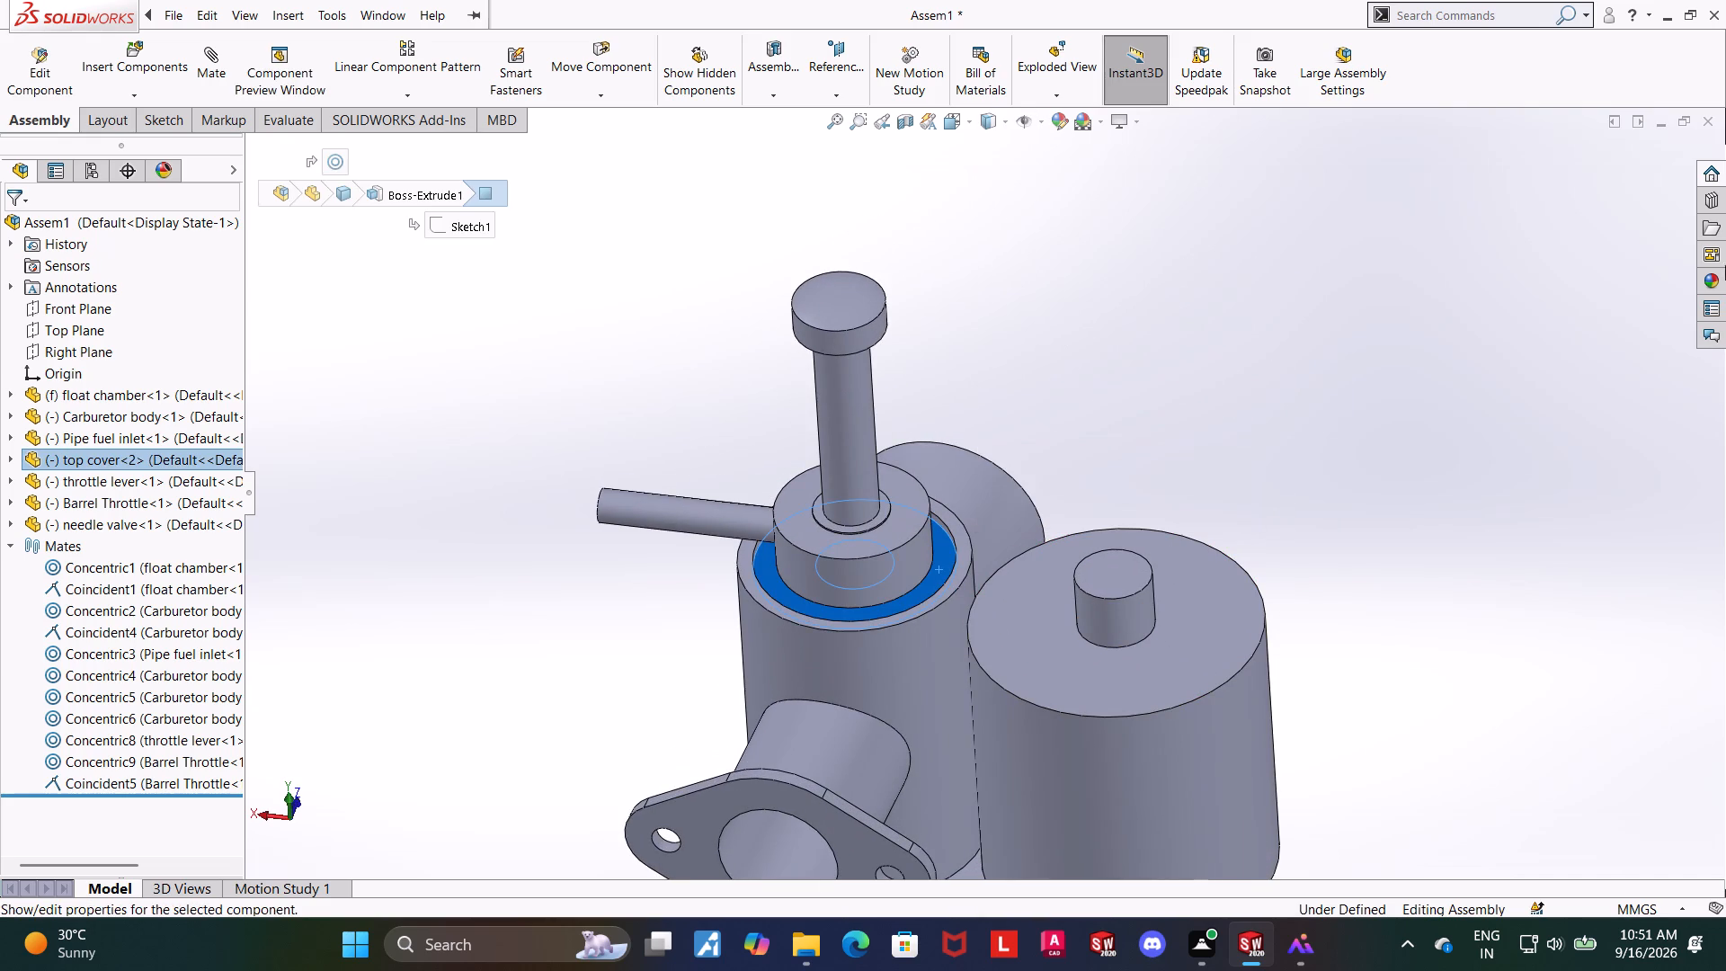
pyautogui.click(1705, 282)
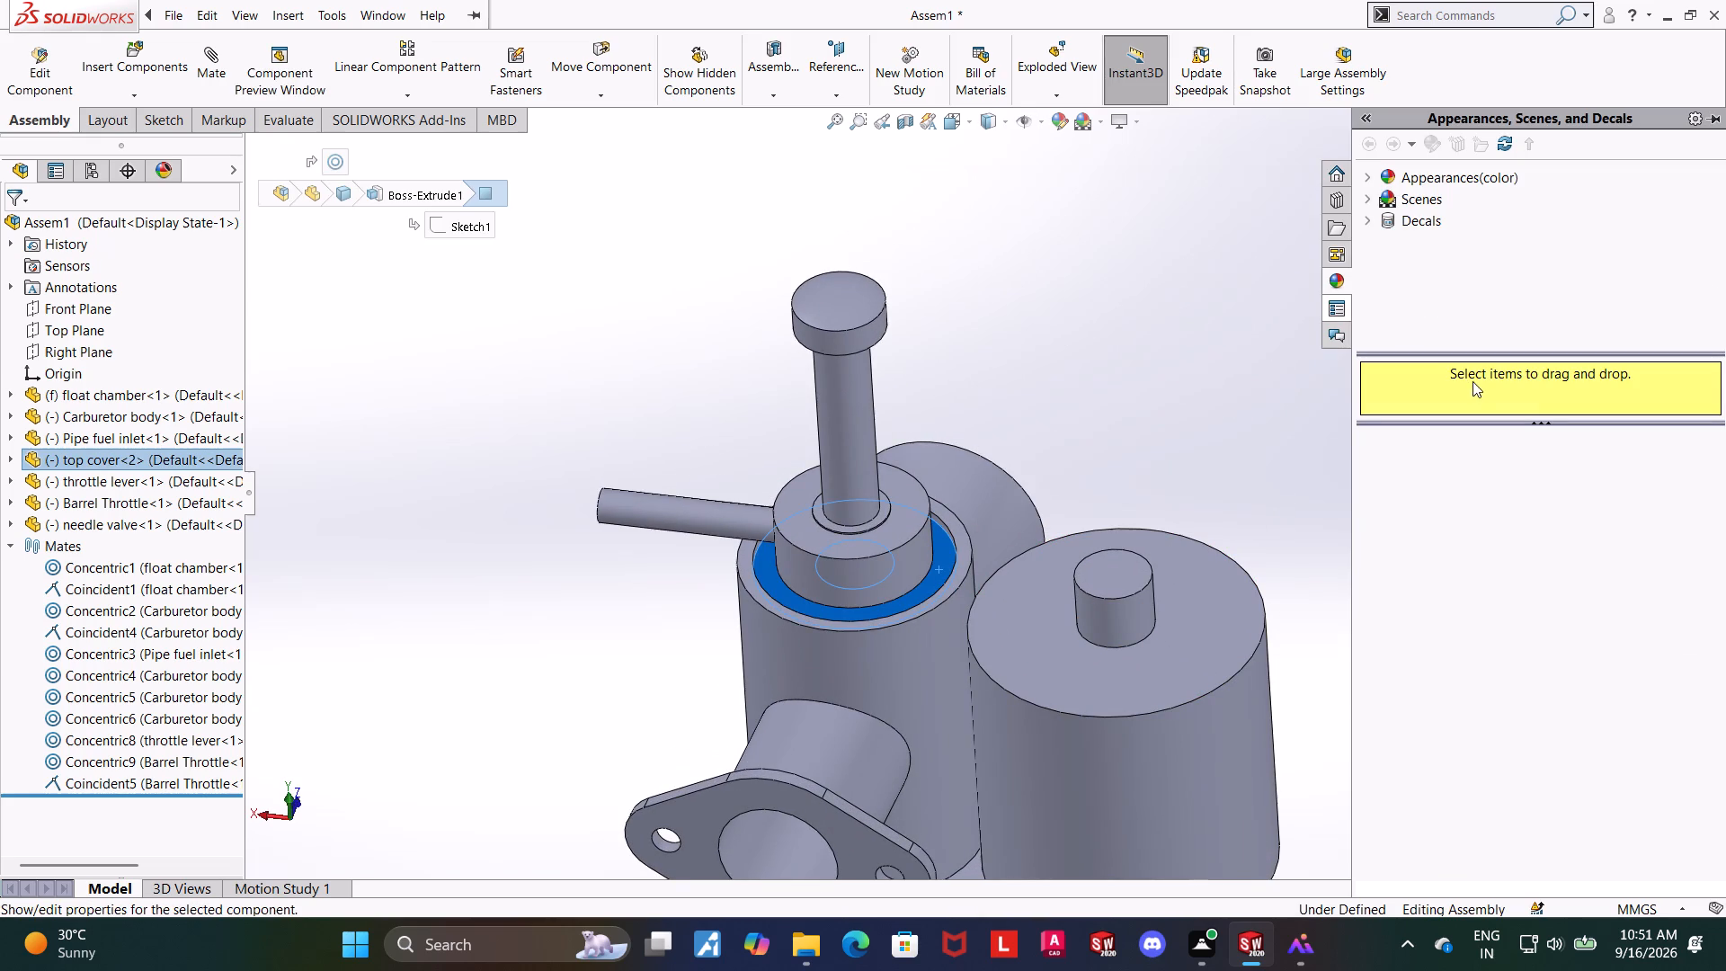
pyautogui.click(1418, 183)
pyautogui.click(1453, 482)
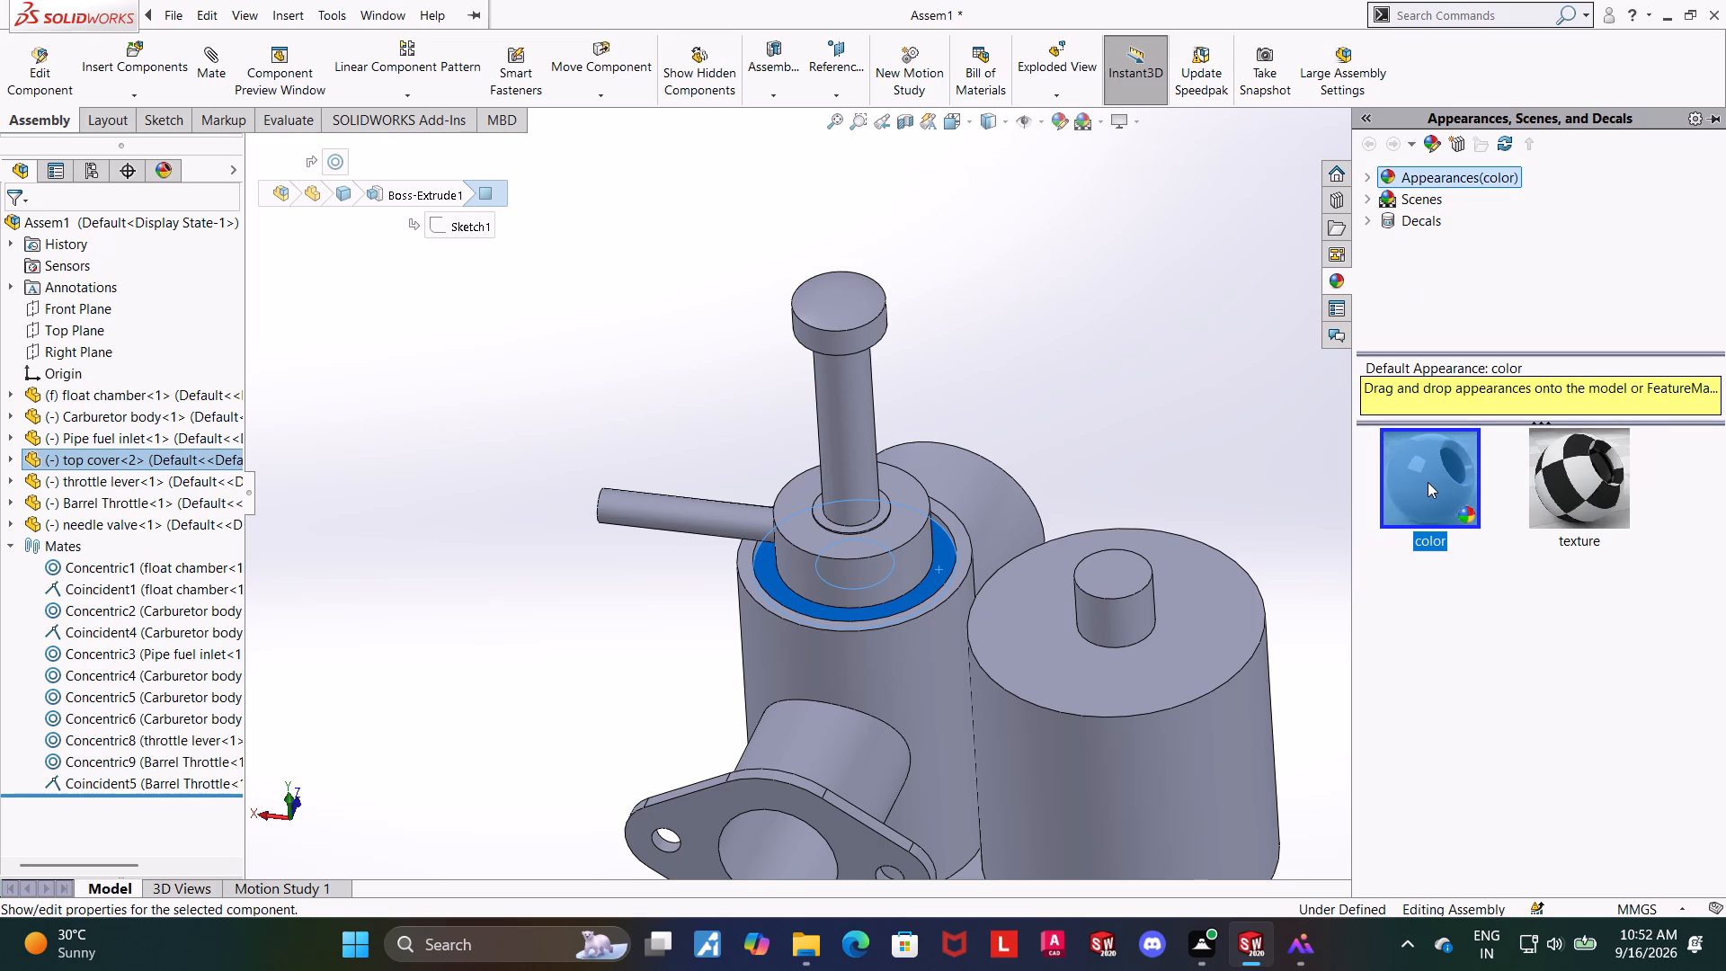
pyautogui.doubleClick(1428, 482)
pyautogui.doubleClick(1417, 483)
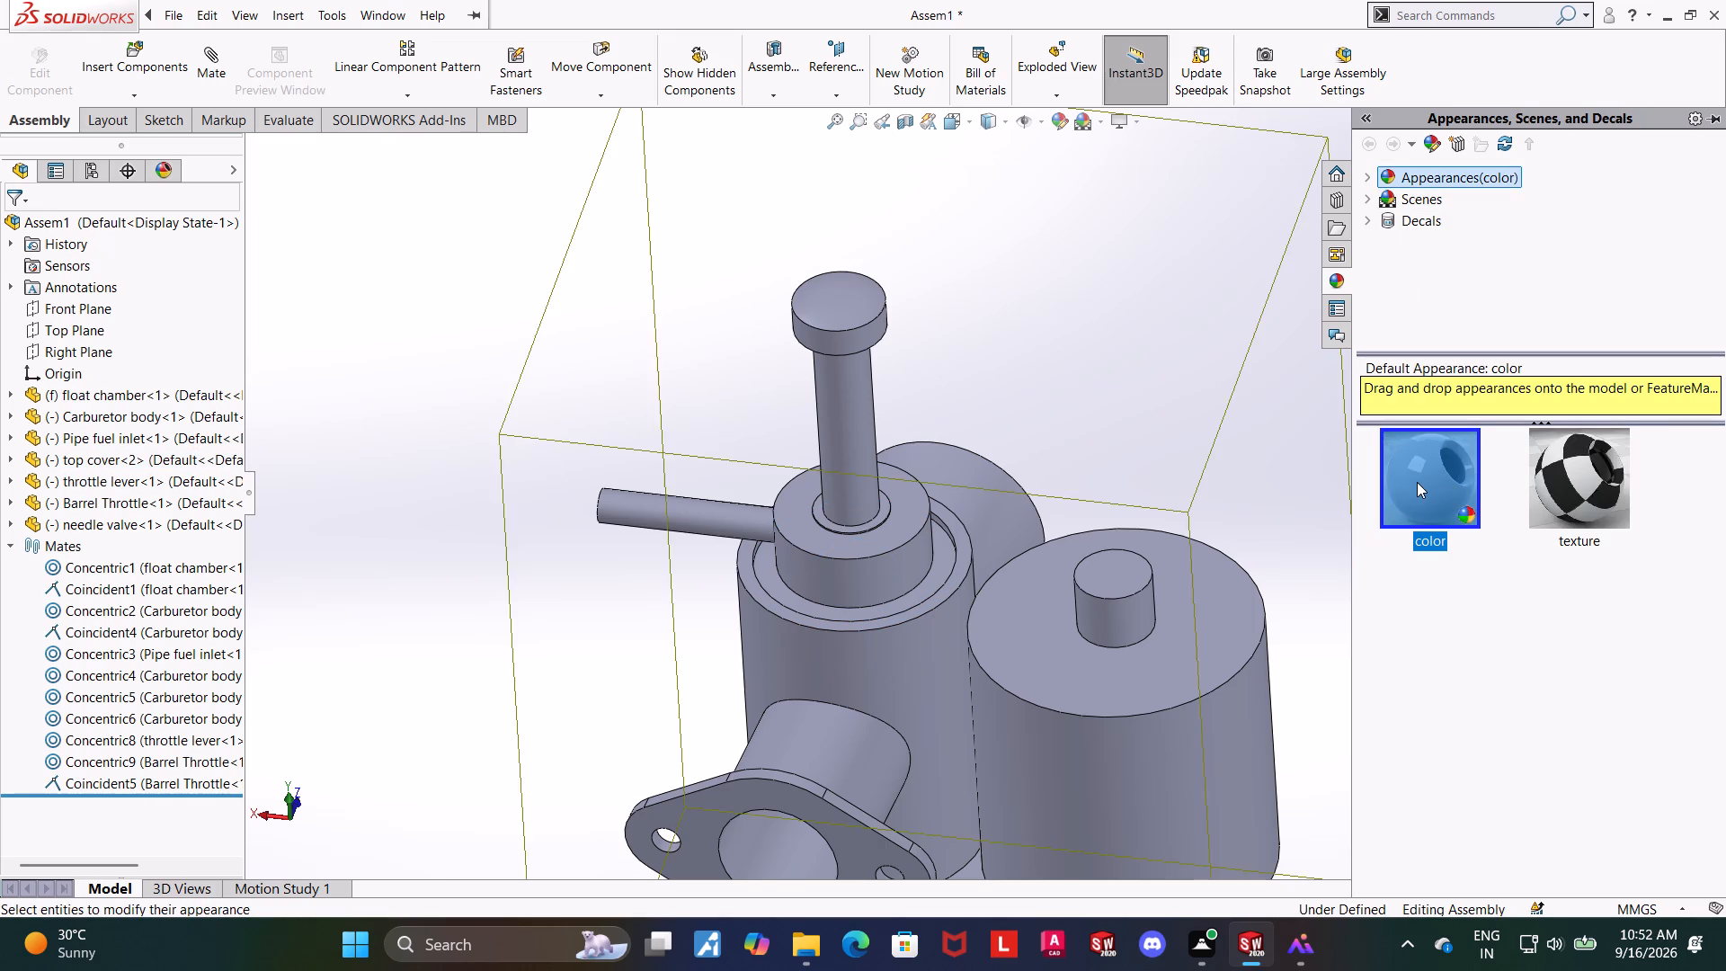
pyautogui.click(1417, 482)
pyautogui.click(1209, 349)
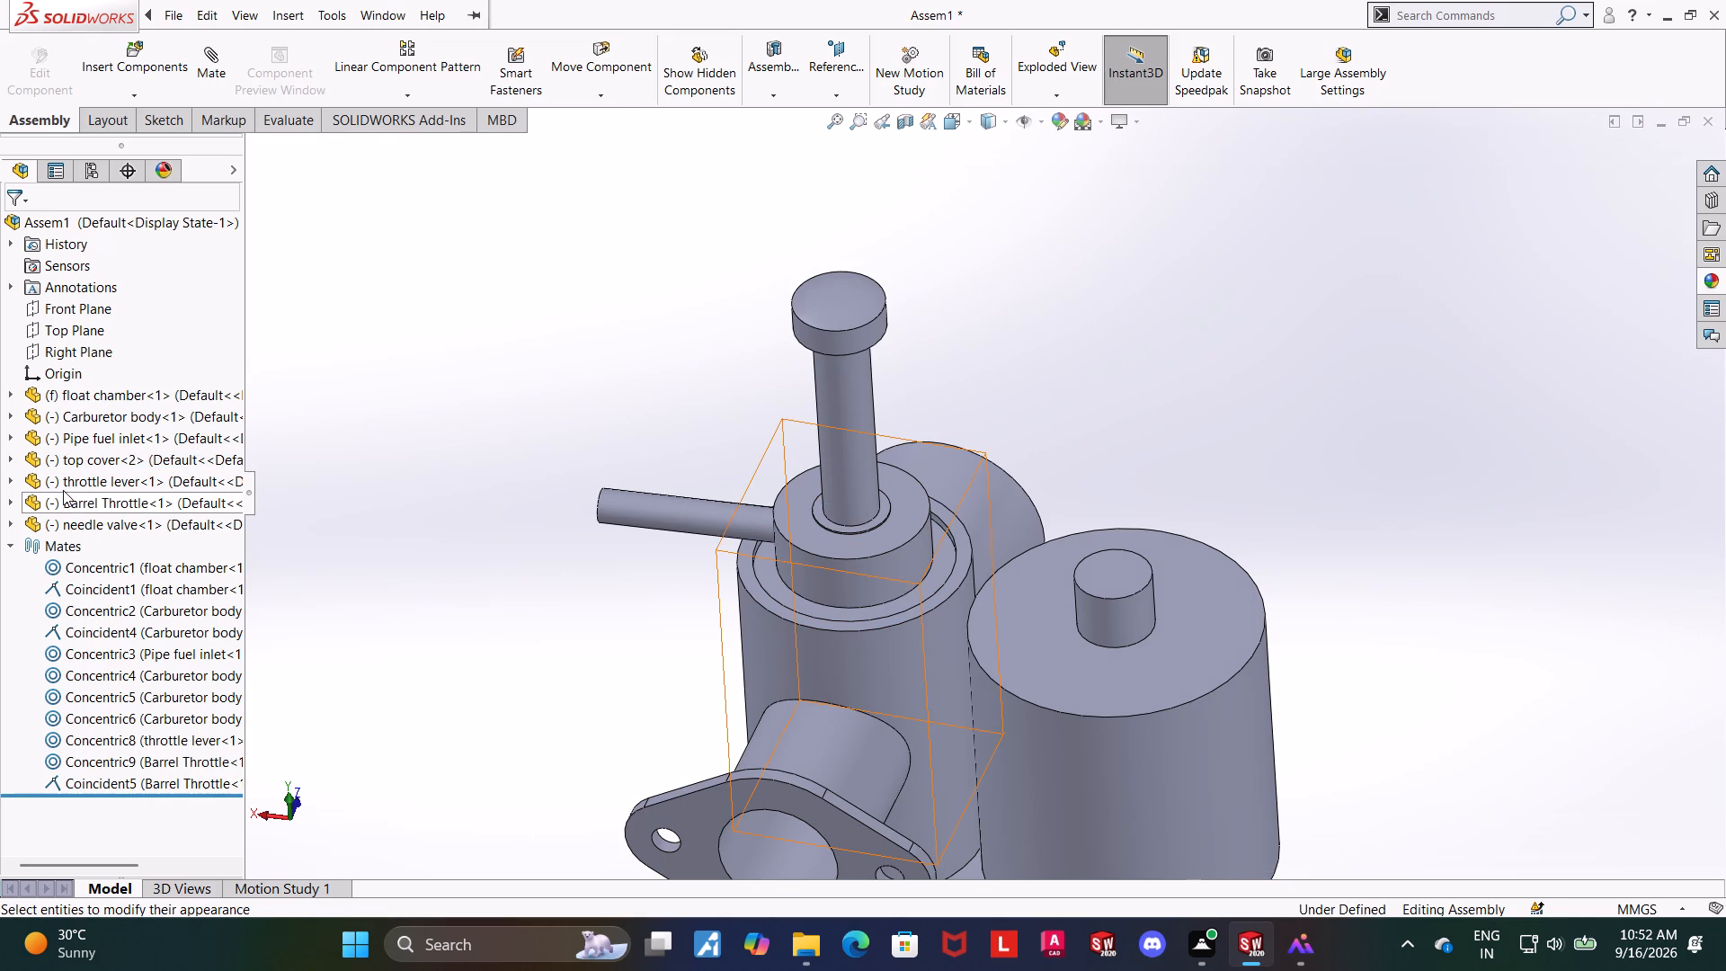
# Set the top cover's appearance to standard yellow at part document level.
pyautogui.rightClick(70, 466)
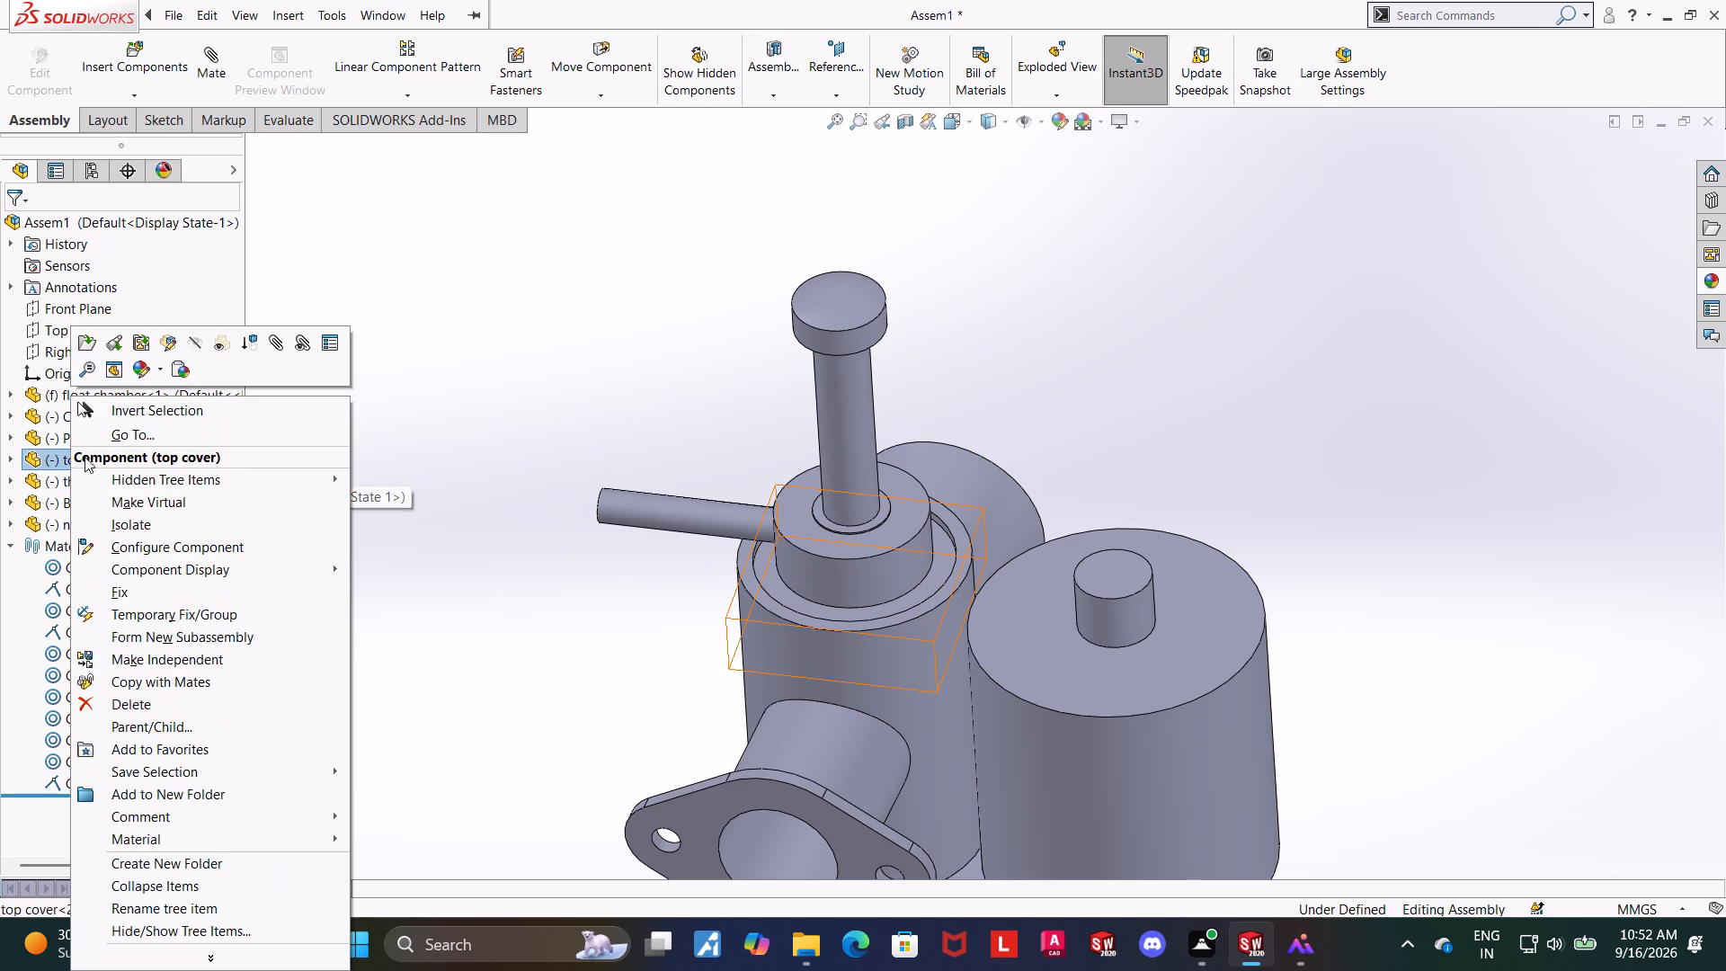
pyautogui.click(137, 368)
pyautogui.click(232, 397)
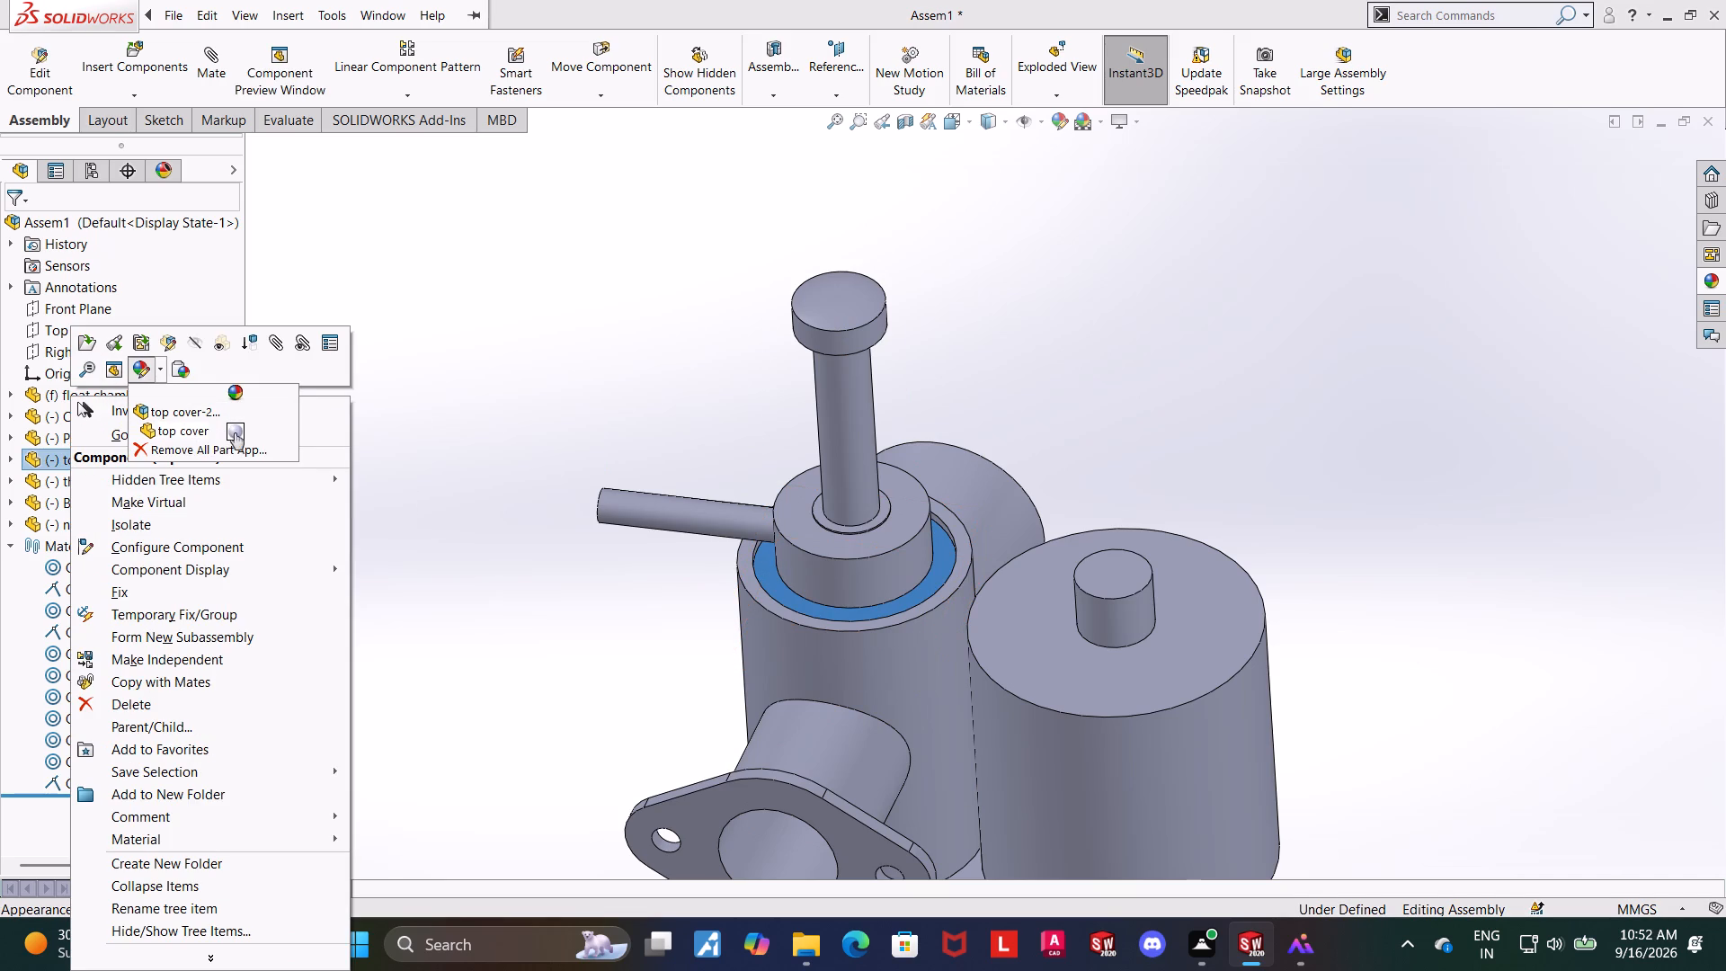
pyautogui.click(237, 432)
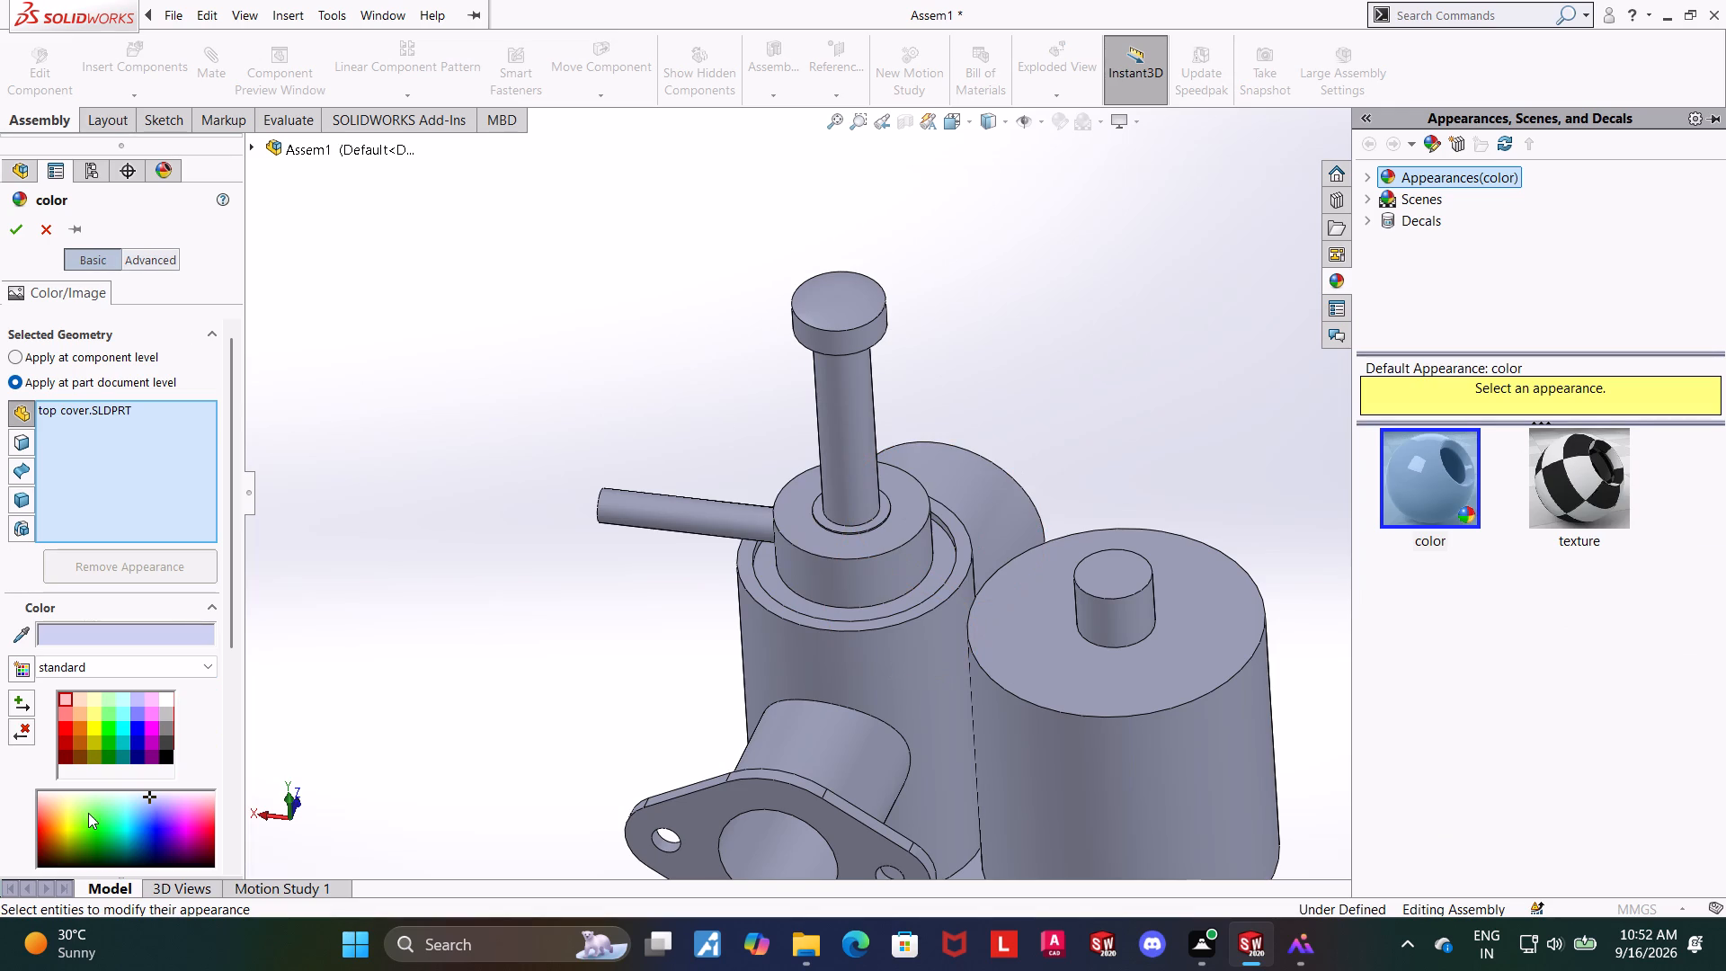
pyautogui.moveTo(94, 811); pyautogui.dragTo(70, 819)
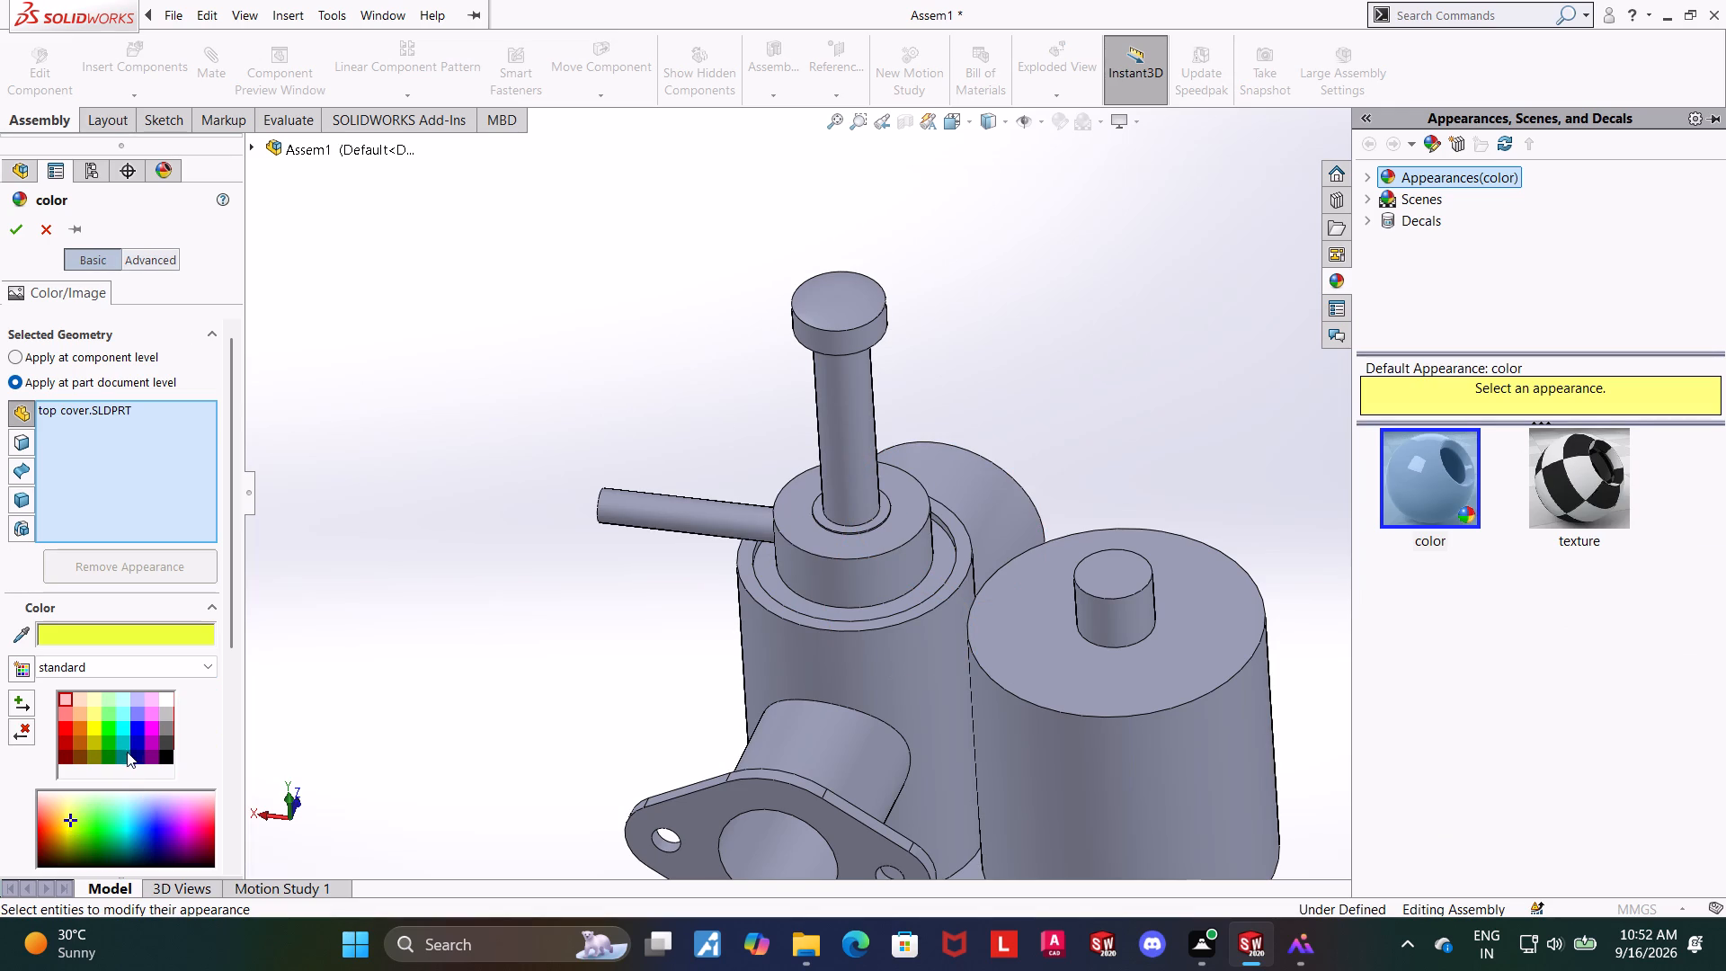
pyautogui.click(95, 730)
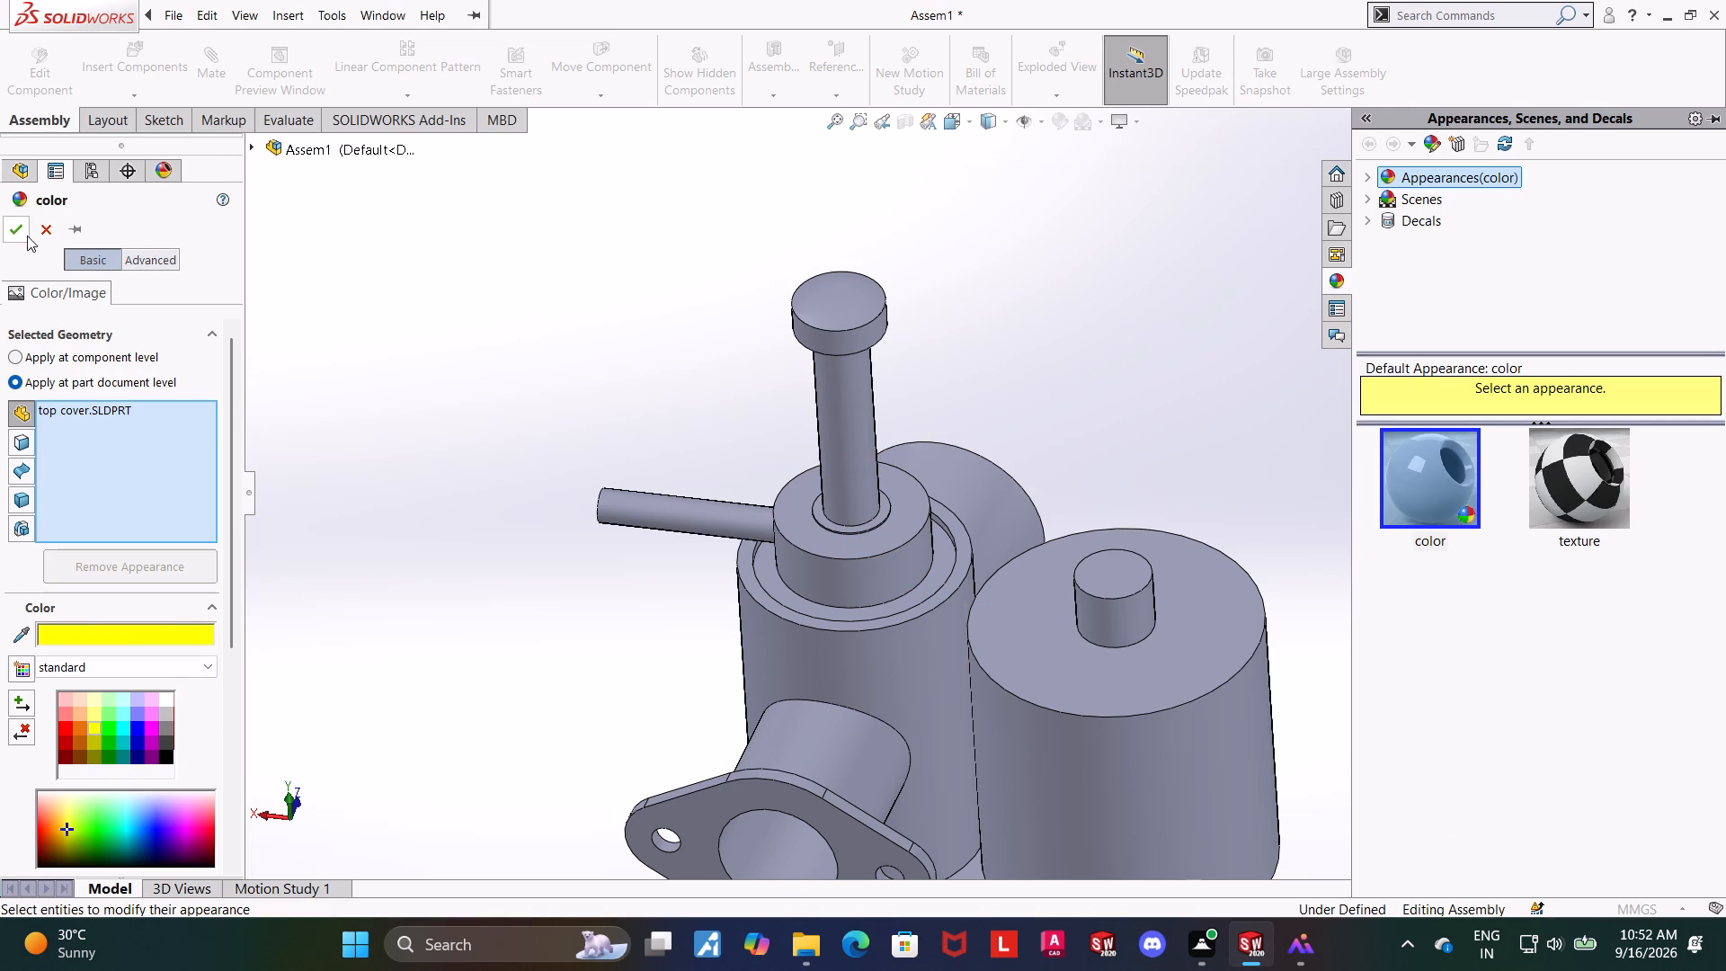
pyautogui.click(21, 229)
pyautogui.click(310, 403)
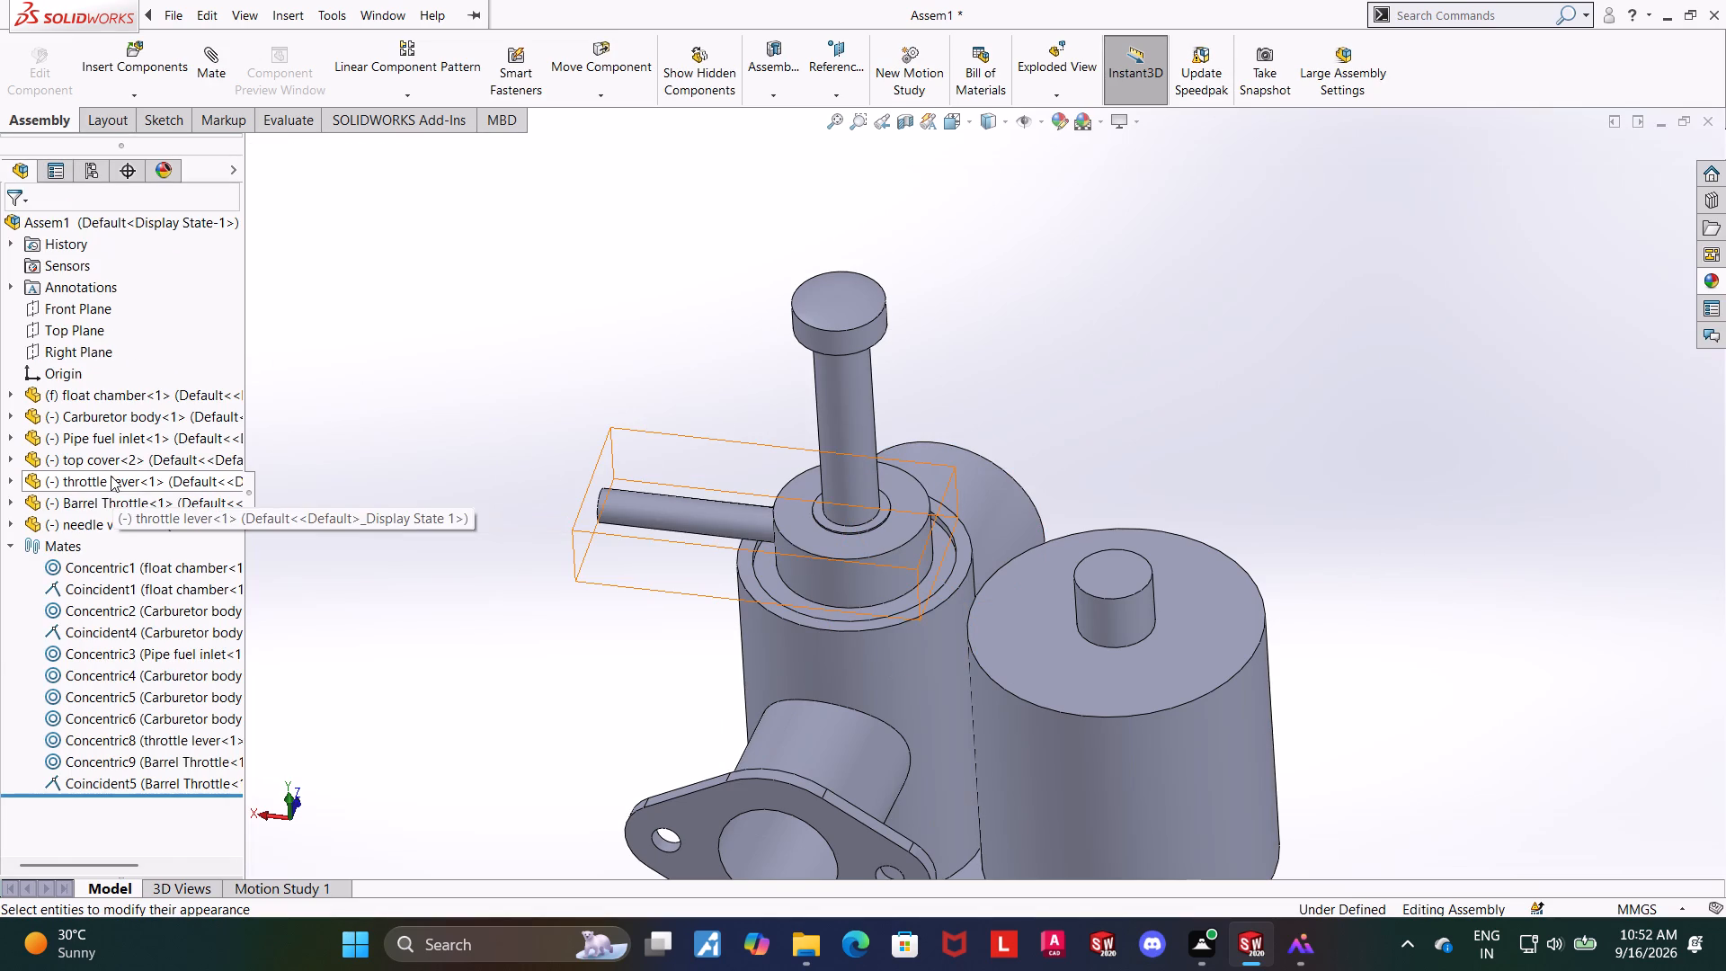
# Set the top cover's appearance to standard yellow at component level.
pyautogui.rightClick(111, 460)
pyautogui.click(175, 375)
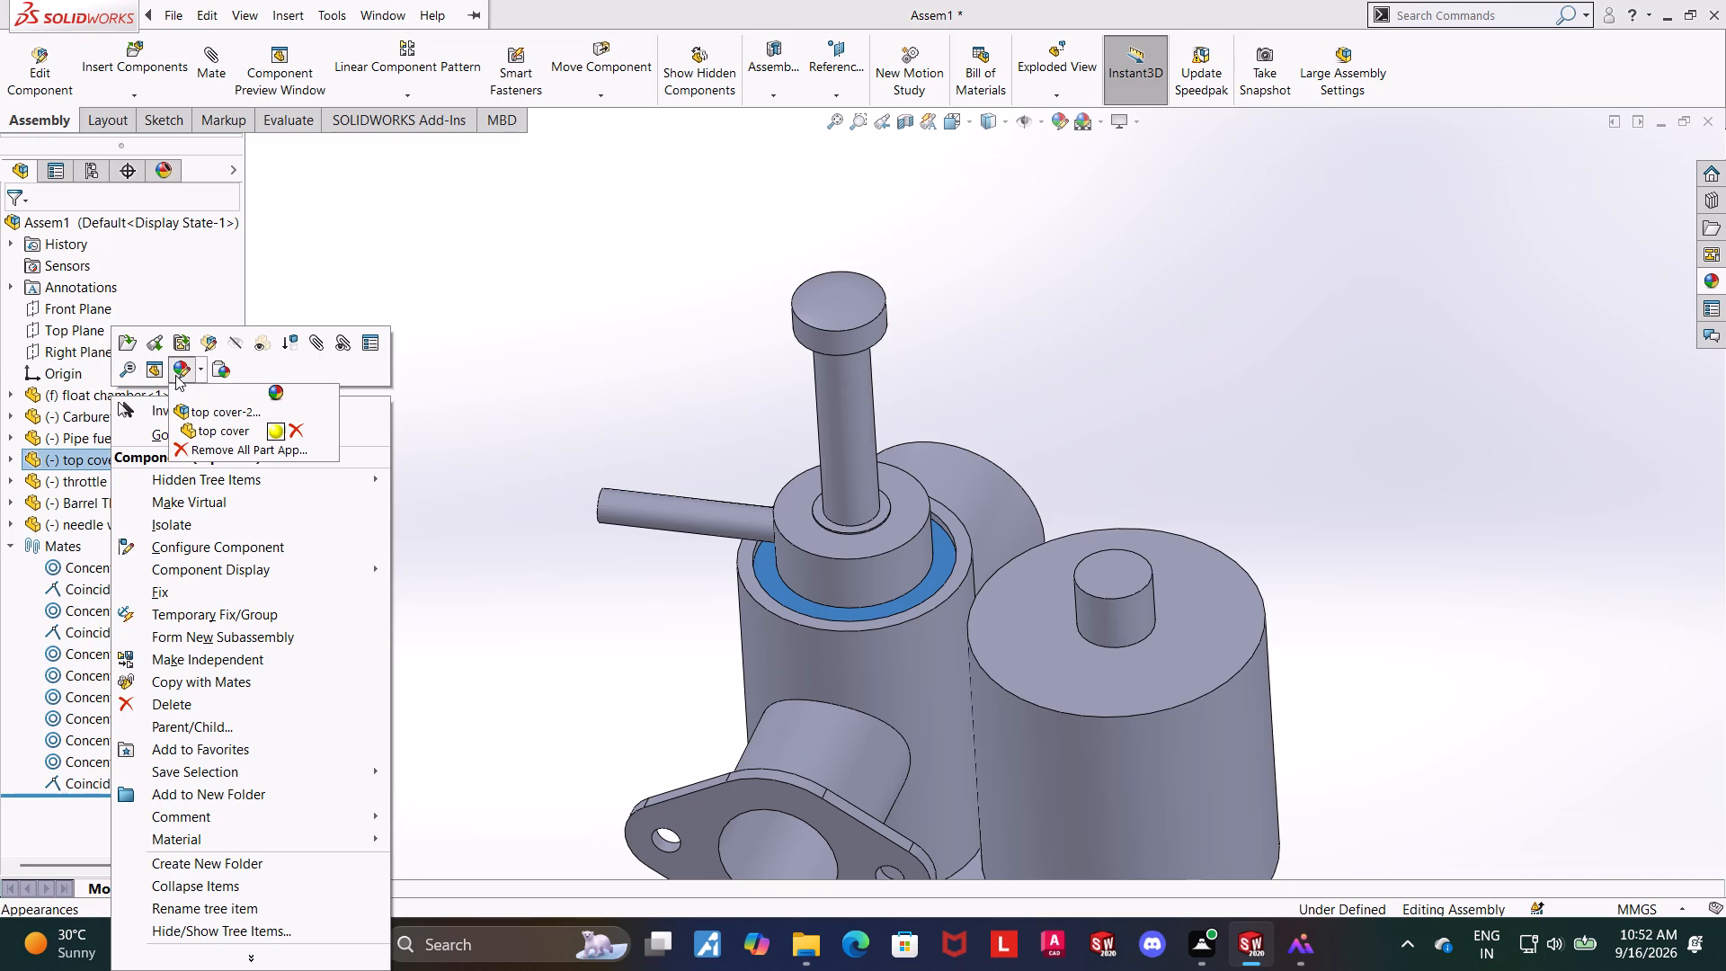
pyautogui.click(247, 409)
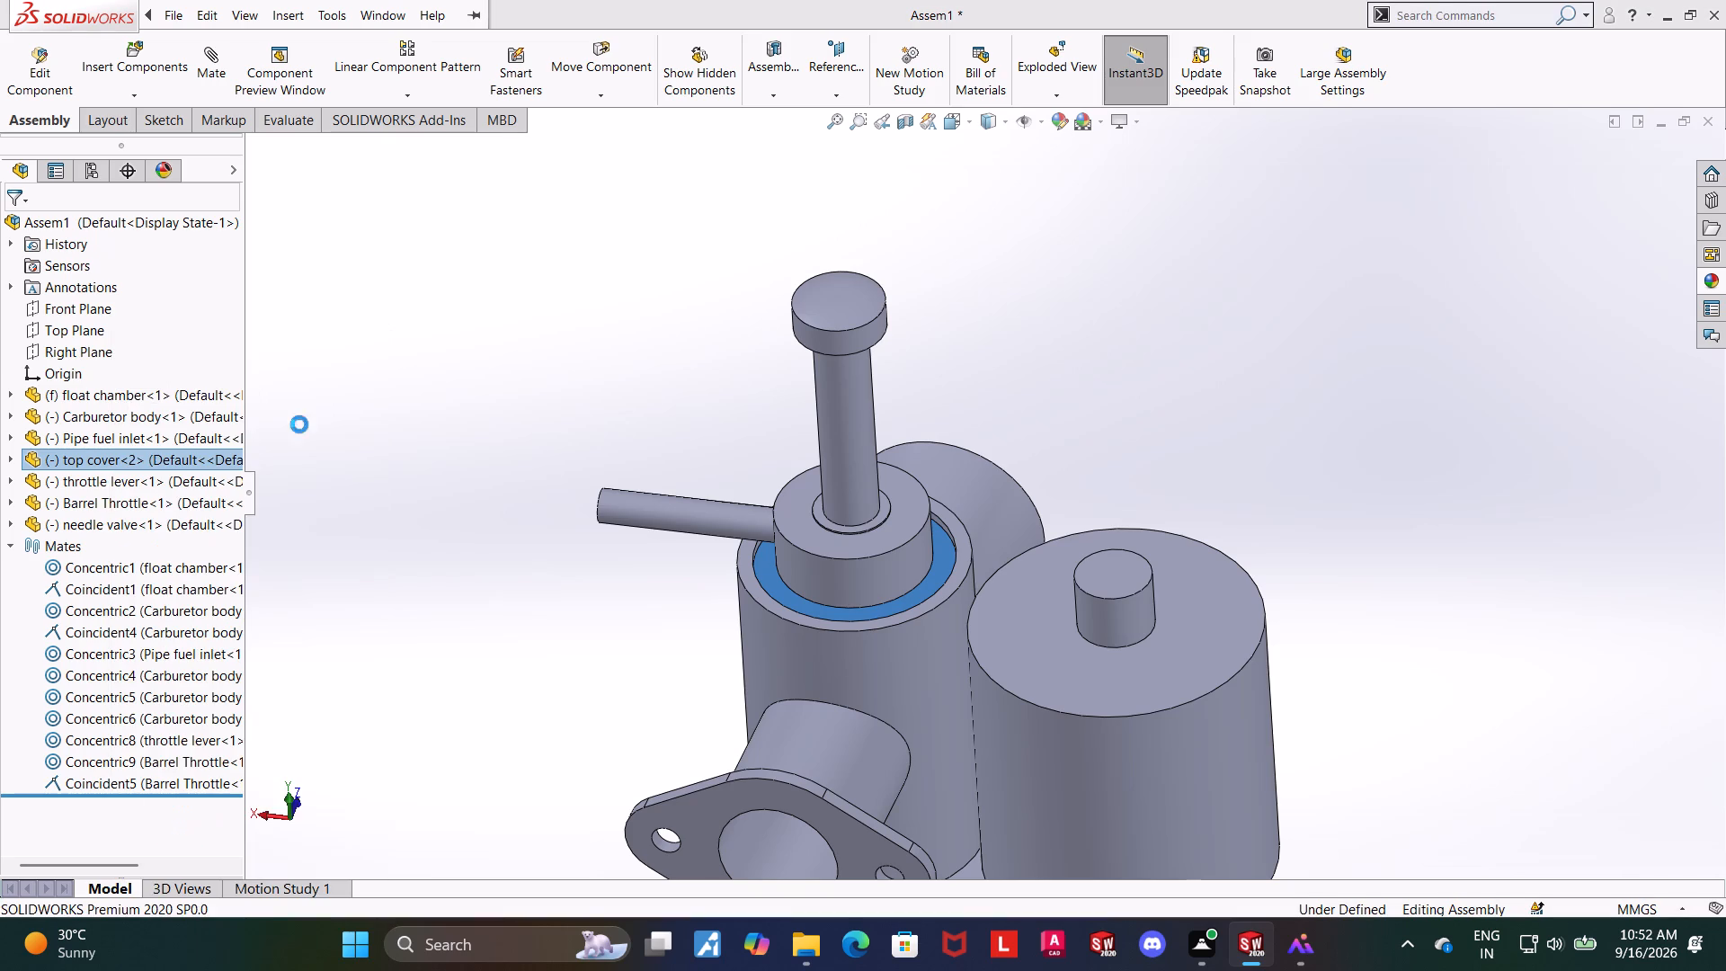
pyautogui.click(97, 727)
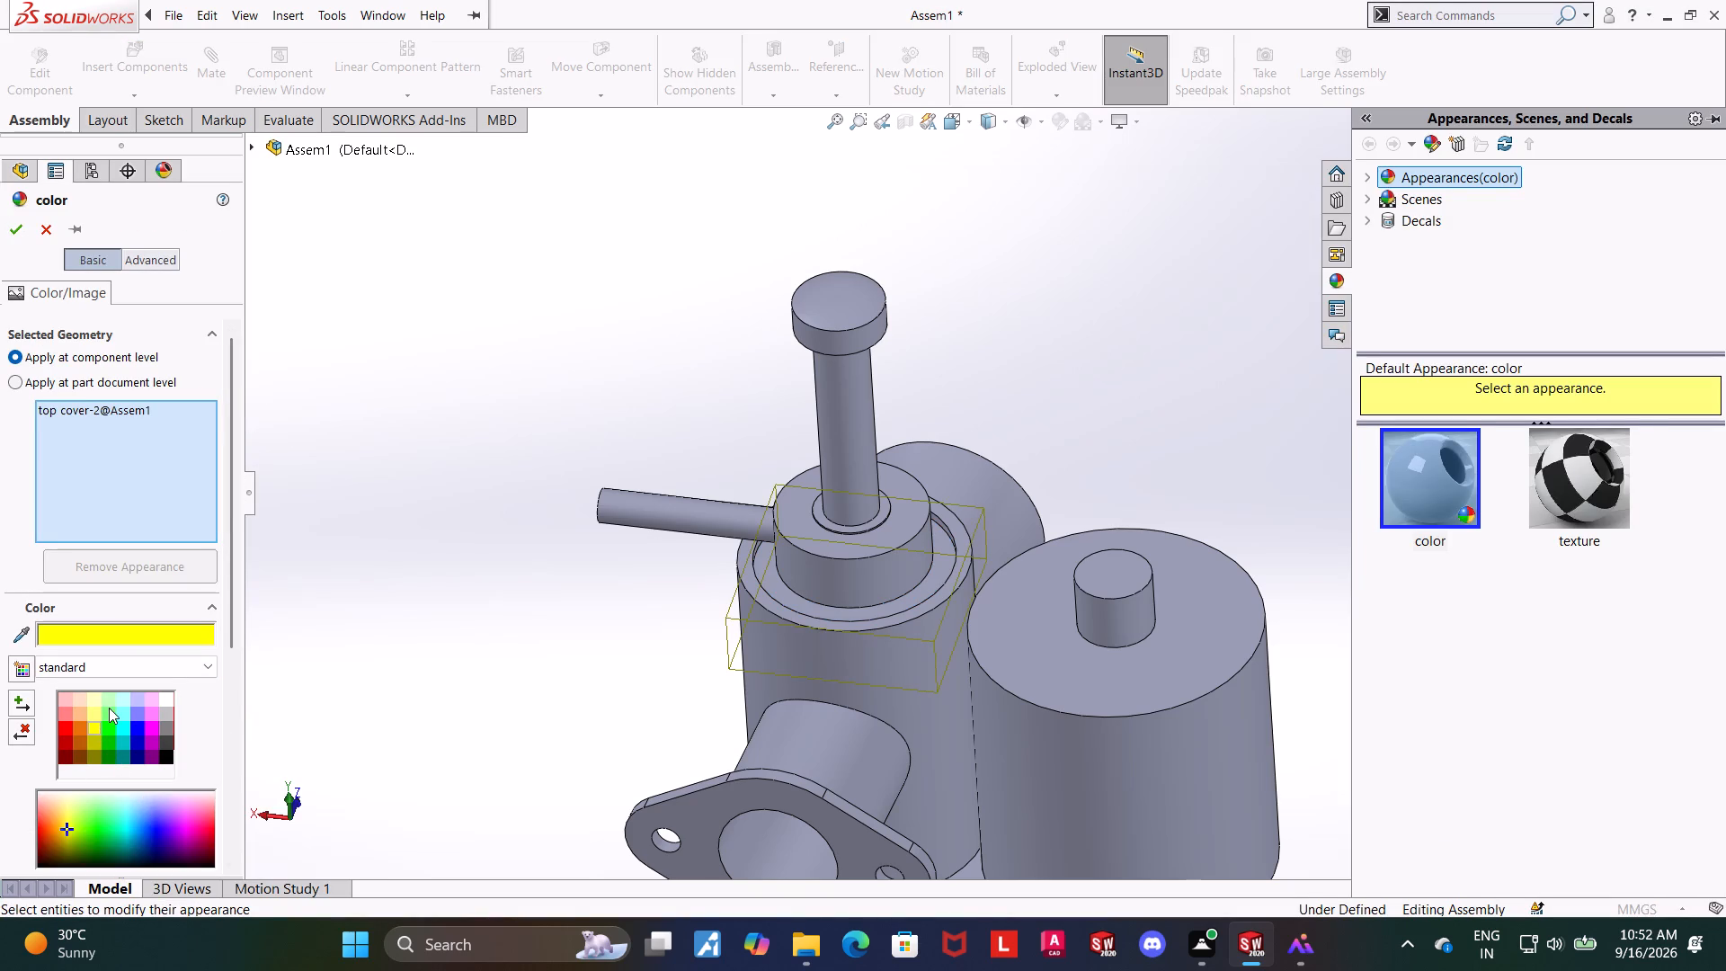
pyautogui.click(109, 706)
pyautogui.click(93, 704)
pyautogui.click(95, 715)
pyautogui.click(95, 725)
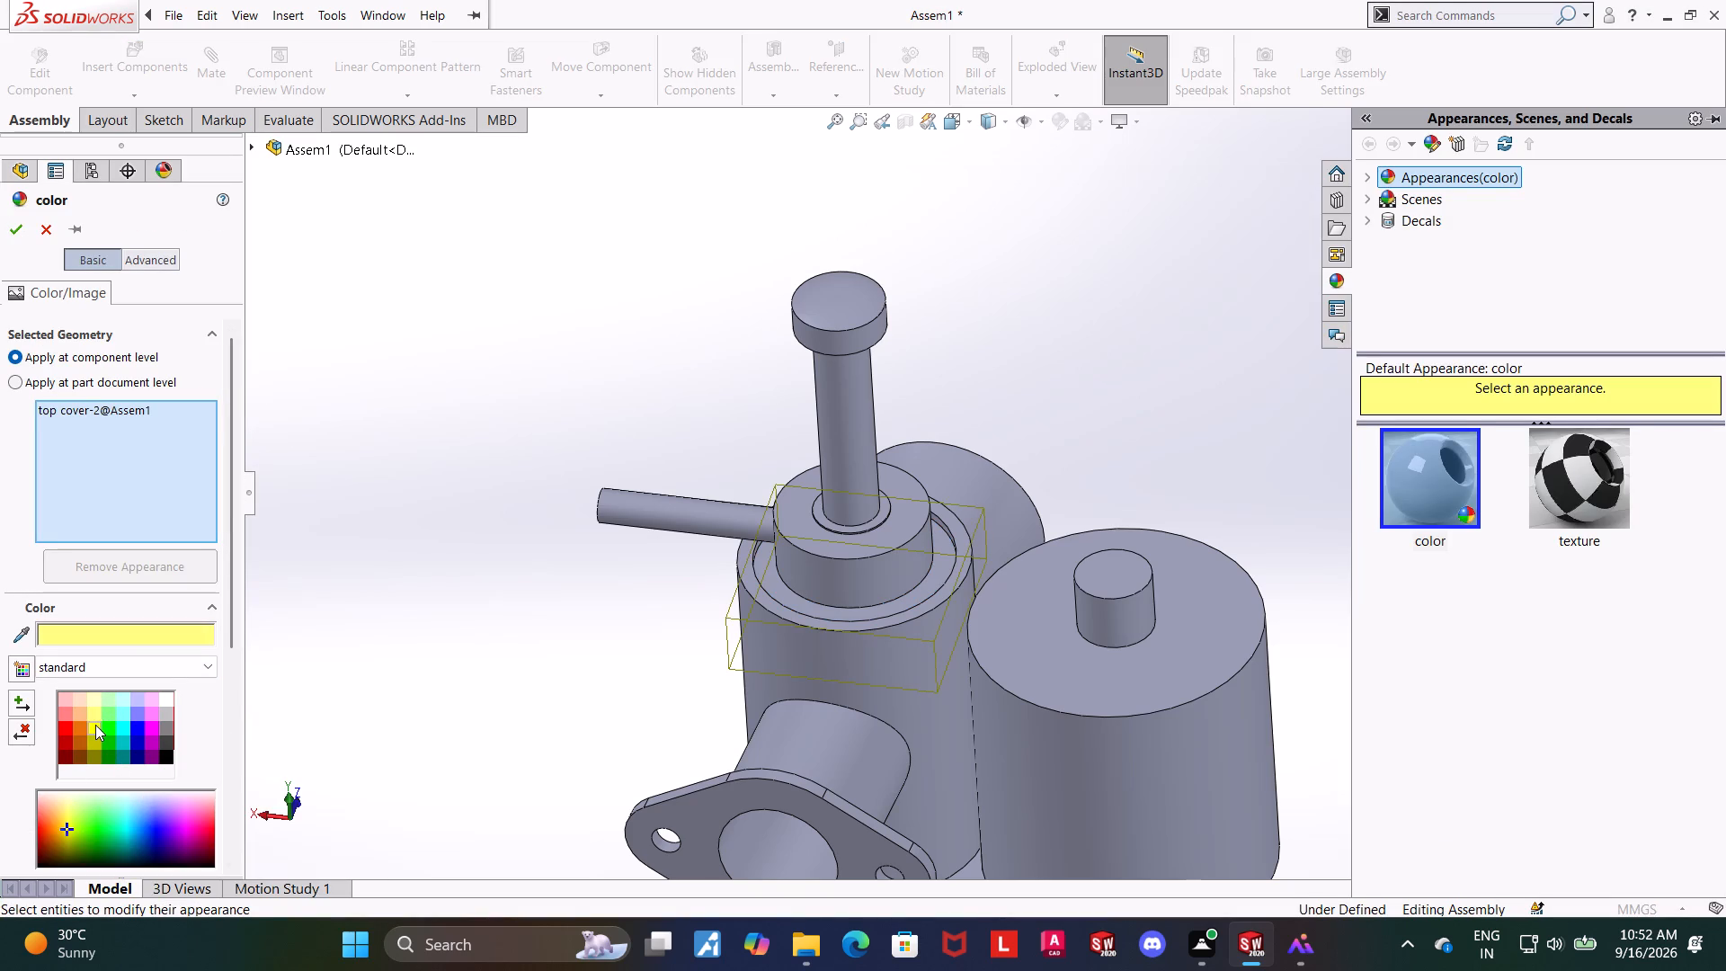
pyautogui.click(10, 232)
pyautogui.click(392, 350)
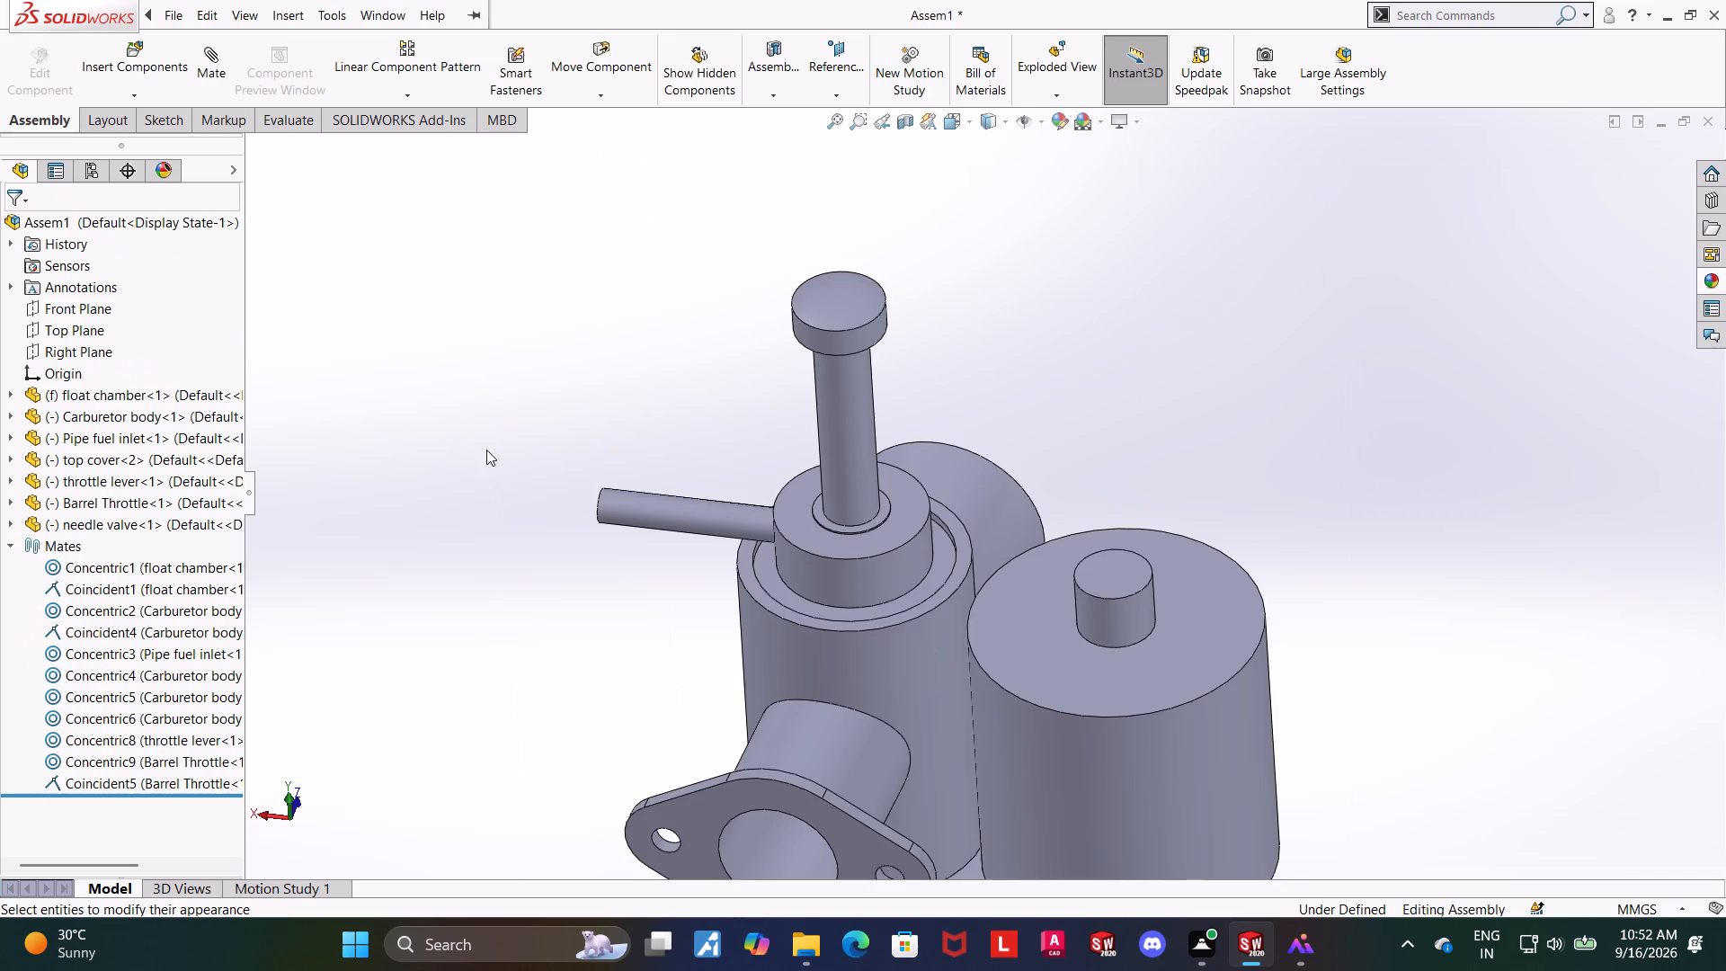
# Set the carburetor body's appearance to standard red at component level.
pyautogui.scroll(5, 521, 482)
pyautogui.scroll(-3, 1219, 652)
pyautogui.moveTo(1159, 620); pyautogui.dragTo(1202, 419, button='middle')
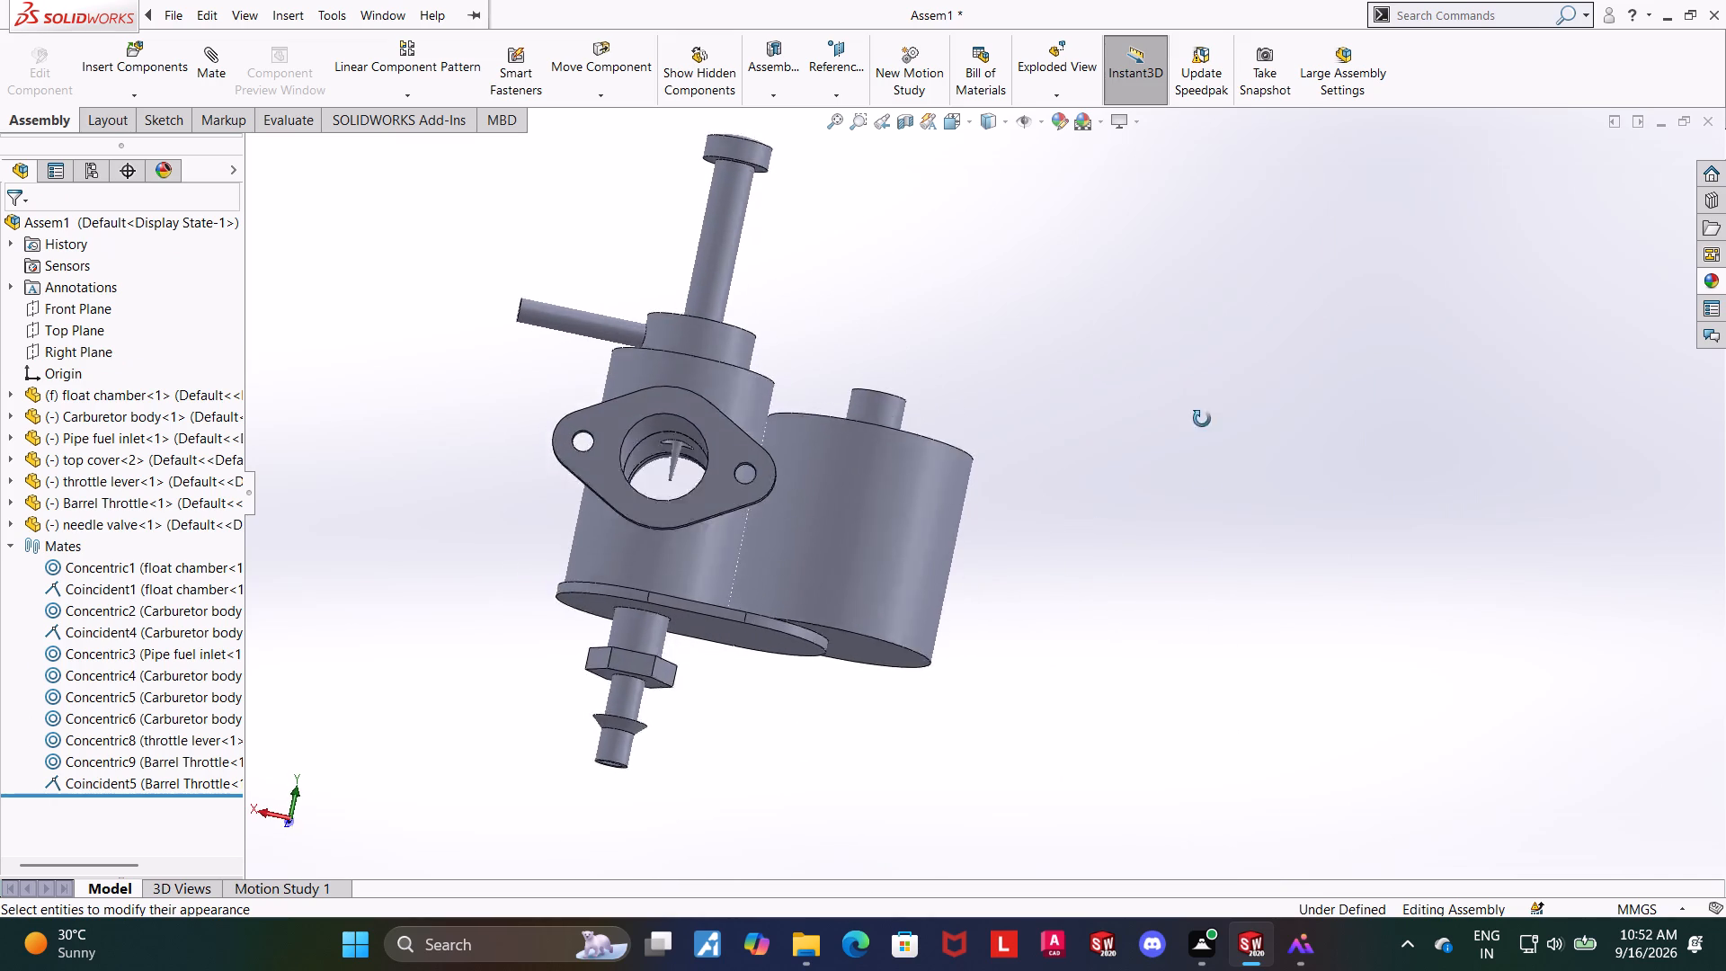
pyautogui.moveTo(1202, 419); pyautogui.dragTo(1176, 577, button='middle')
pyautogui.click(728, 451)
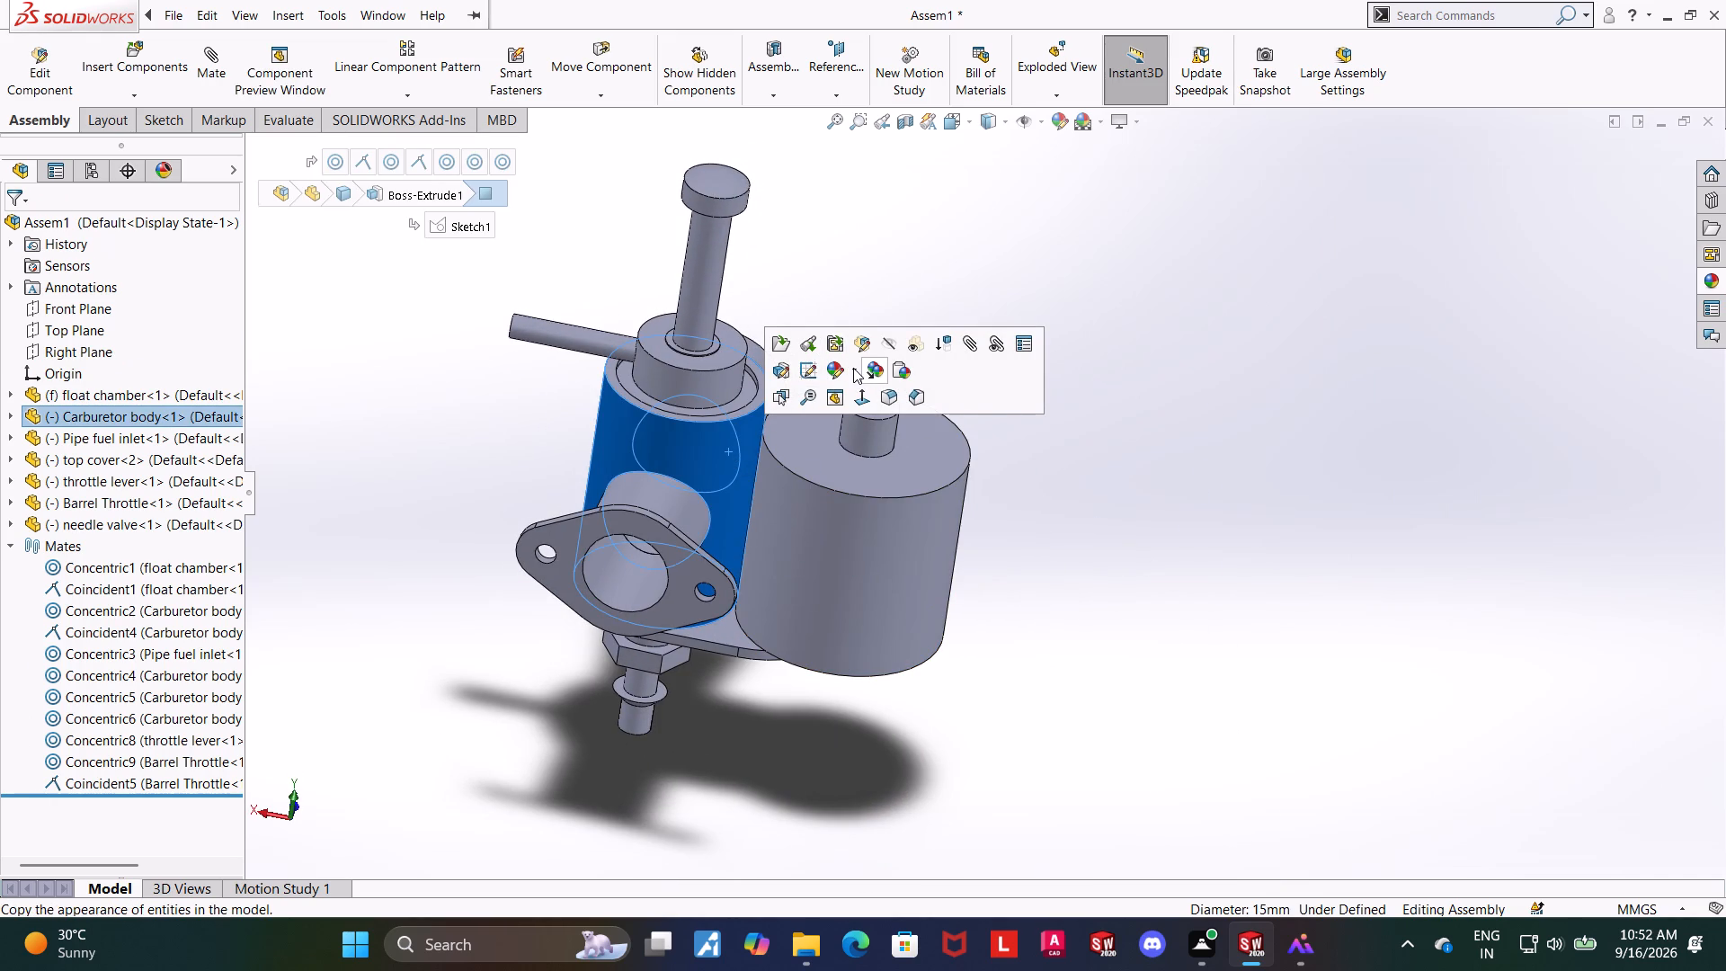
pyautogui.click(853, 368)
pyautogui.click(930, 396)
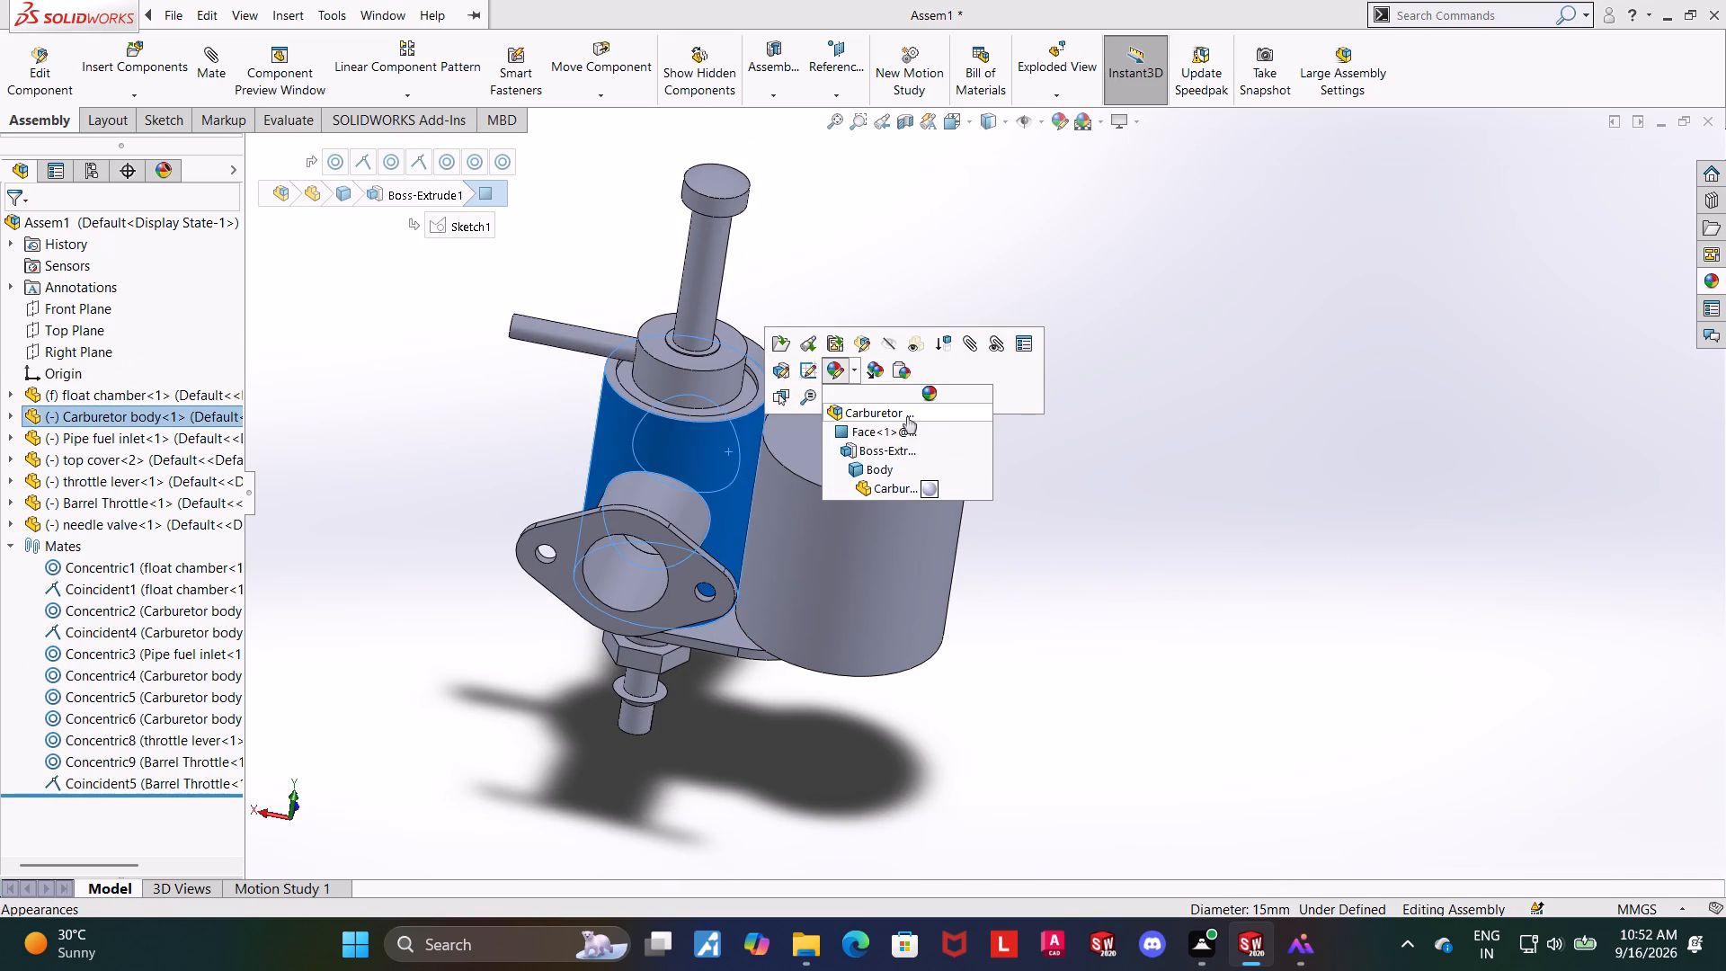
pyautogui.click(907, 416)
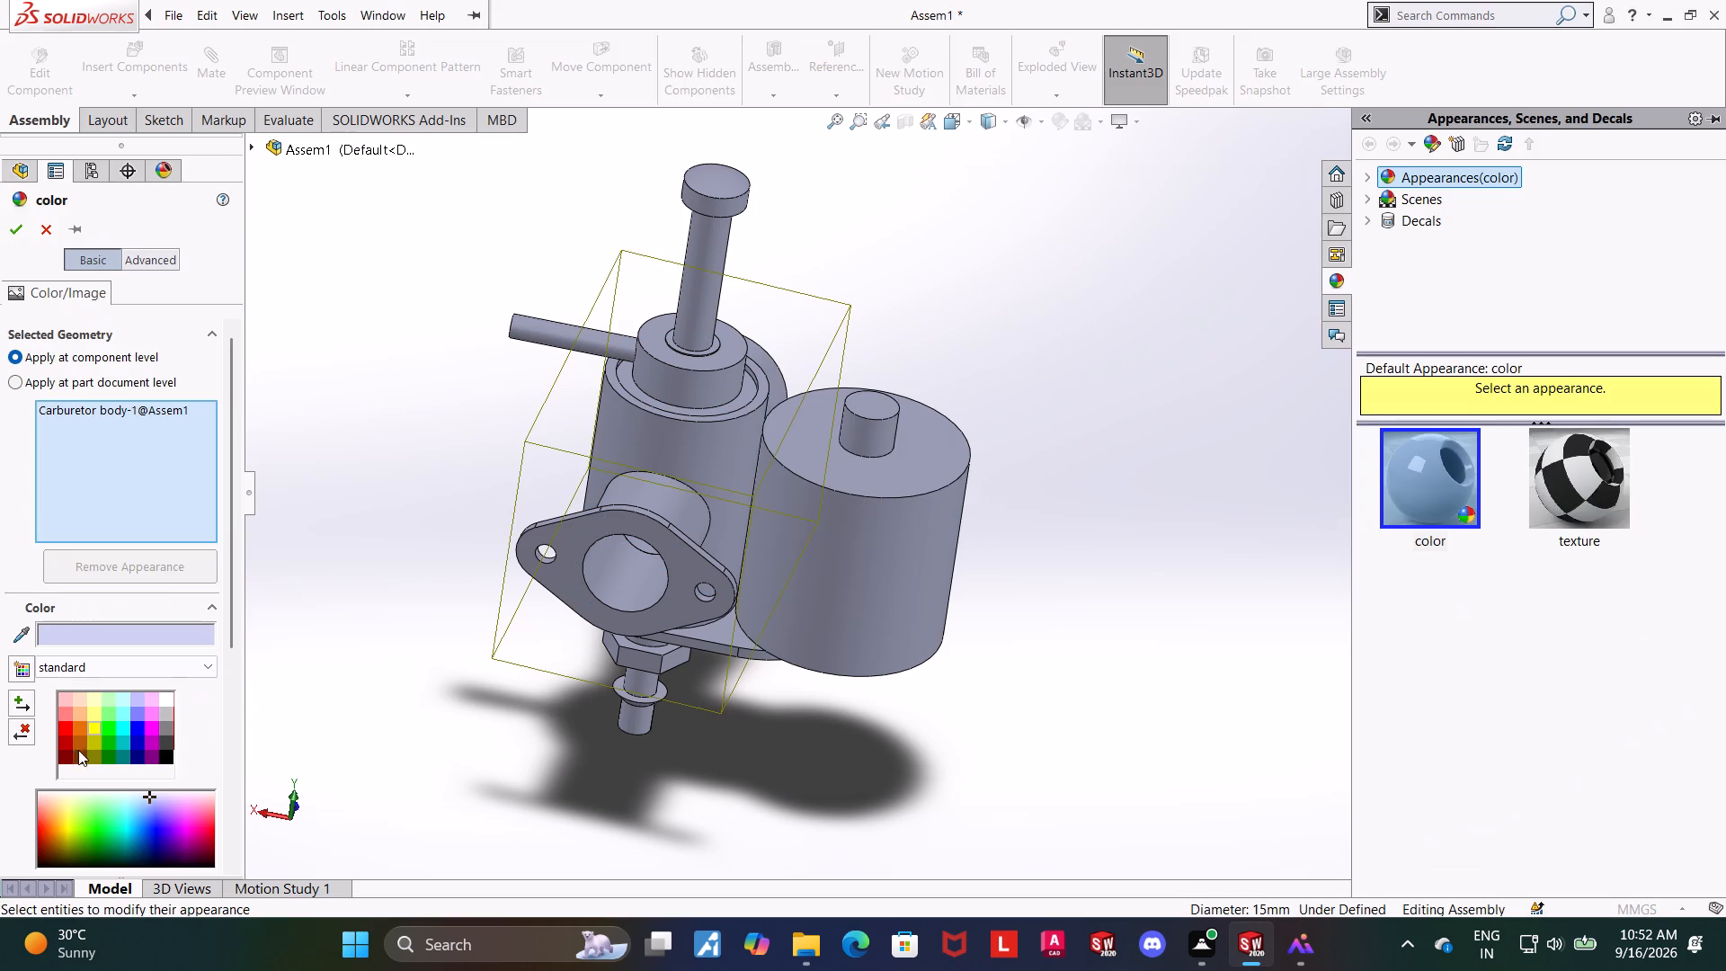
pyautogui.click(77, 734)
pyautogui.click(59, 728)
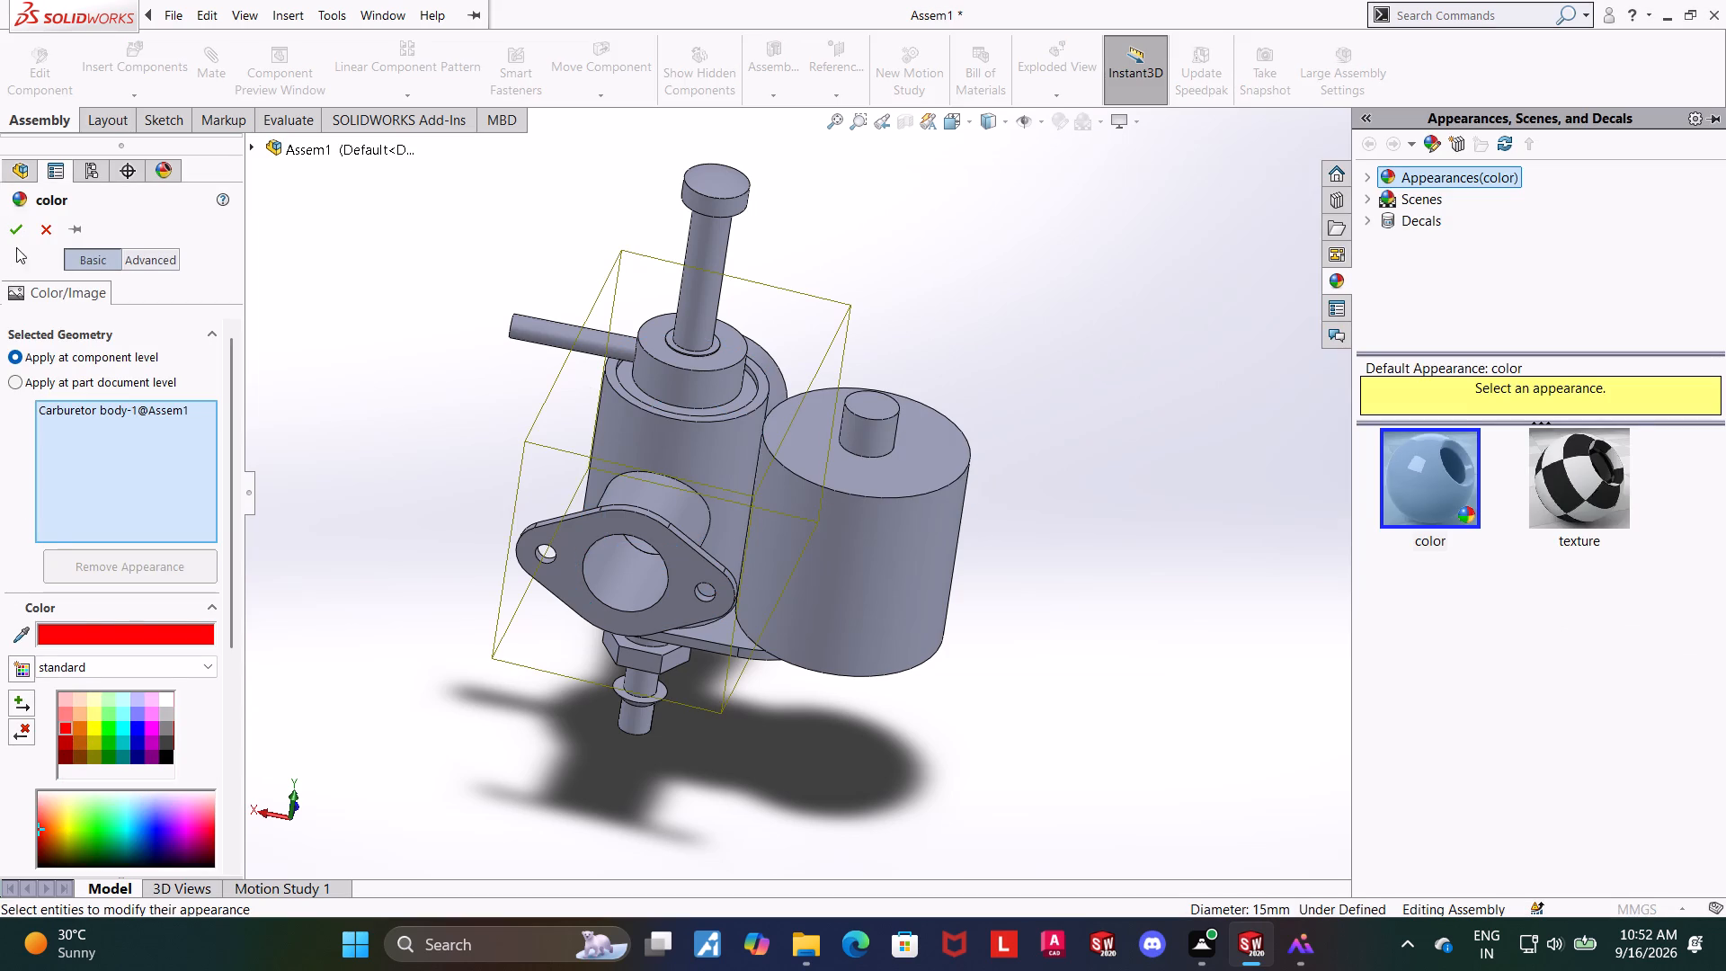
pyautogui.click(19, 236)
pyautogui.click(1143, 419)
# Rotate the carburetor body about its vertical axis until its flared inlet faces the back of the assembly.
pyautogui.scroll(1, 1043, 424)
pyautogui.moveTo(1036, 427); pyautogui.dragTo(1006, 432, button='middle')
pyautogui.middleClick(1003, 432)
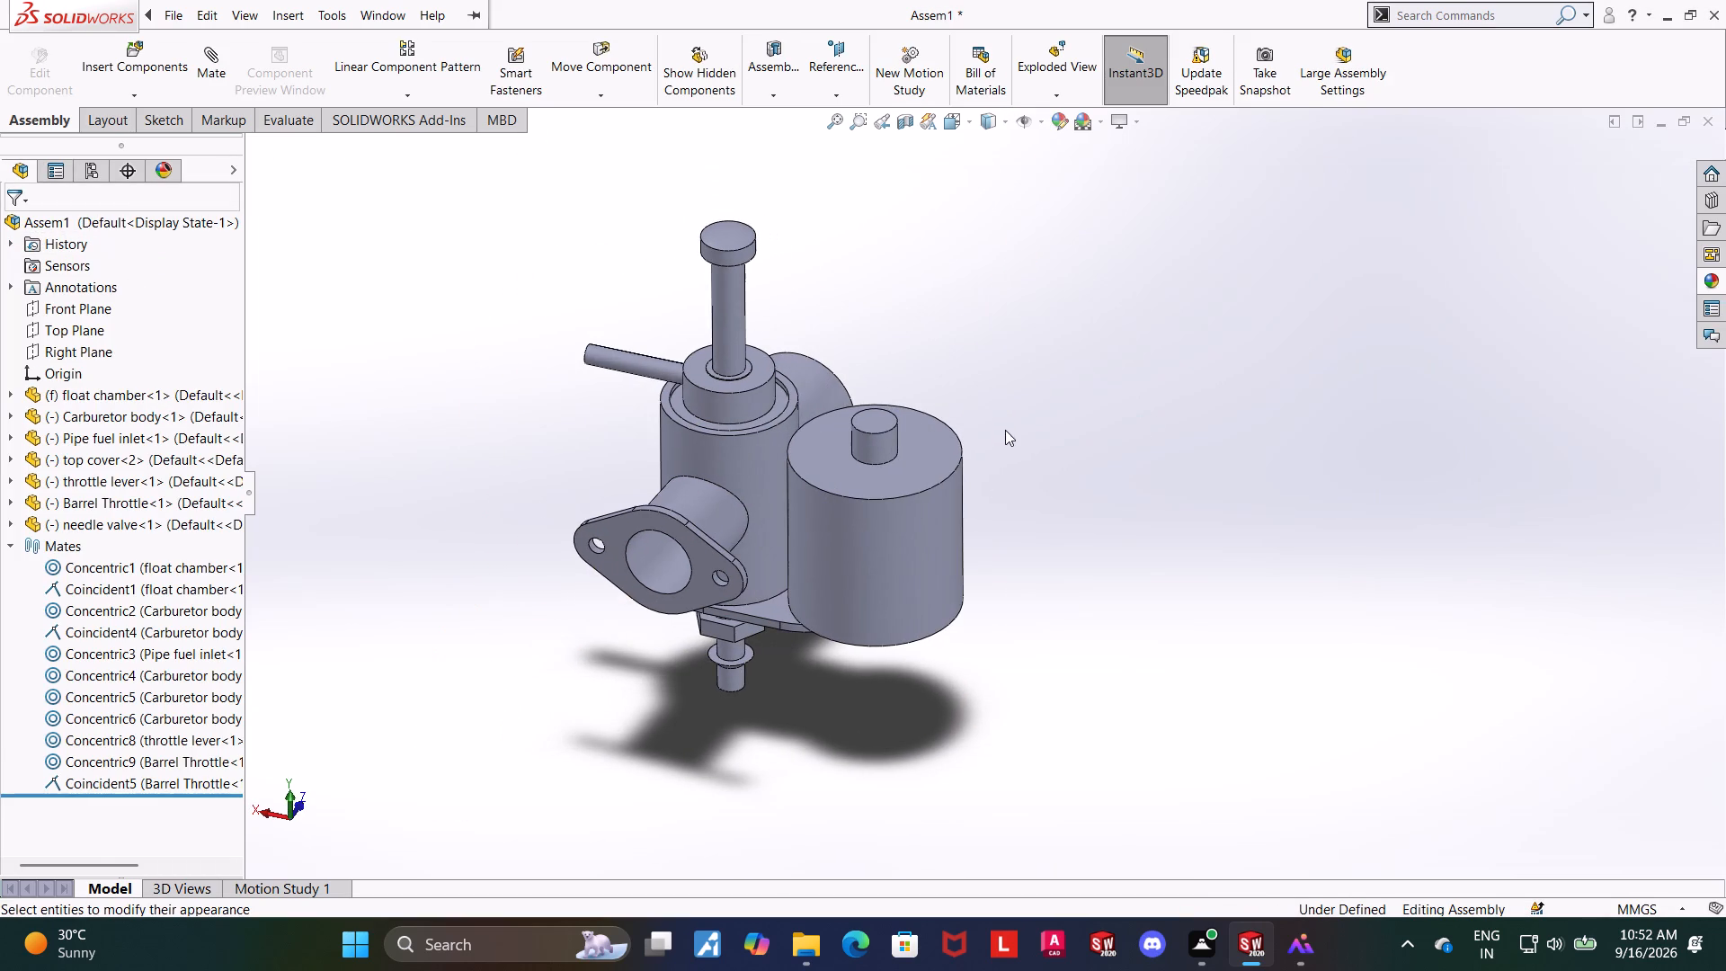
pyautogui.moveTo(993, 379); pyautogui.dragTo(993, 378, button='middle')
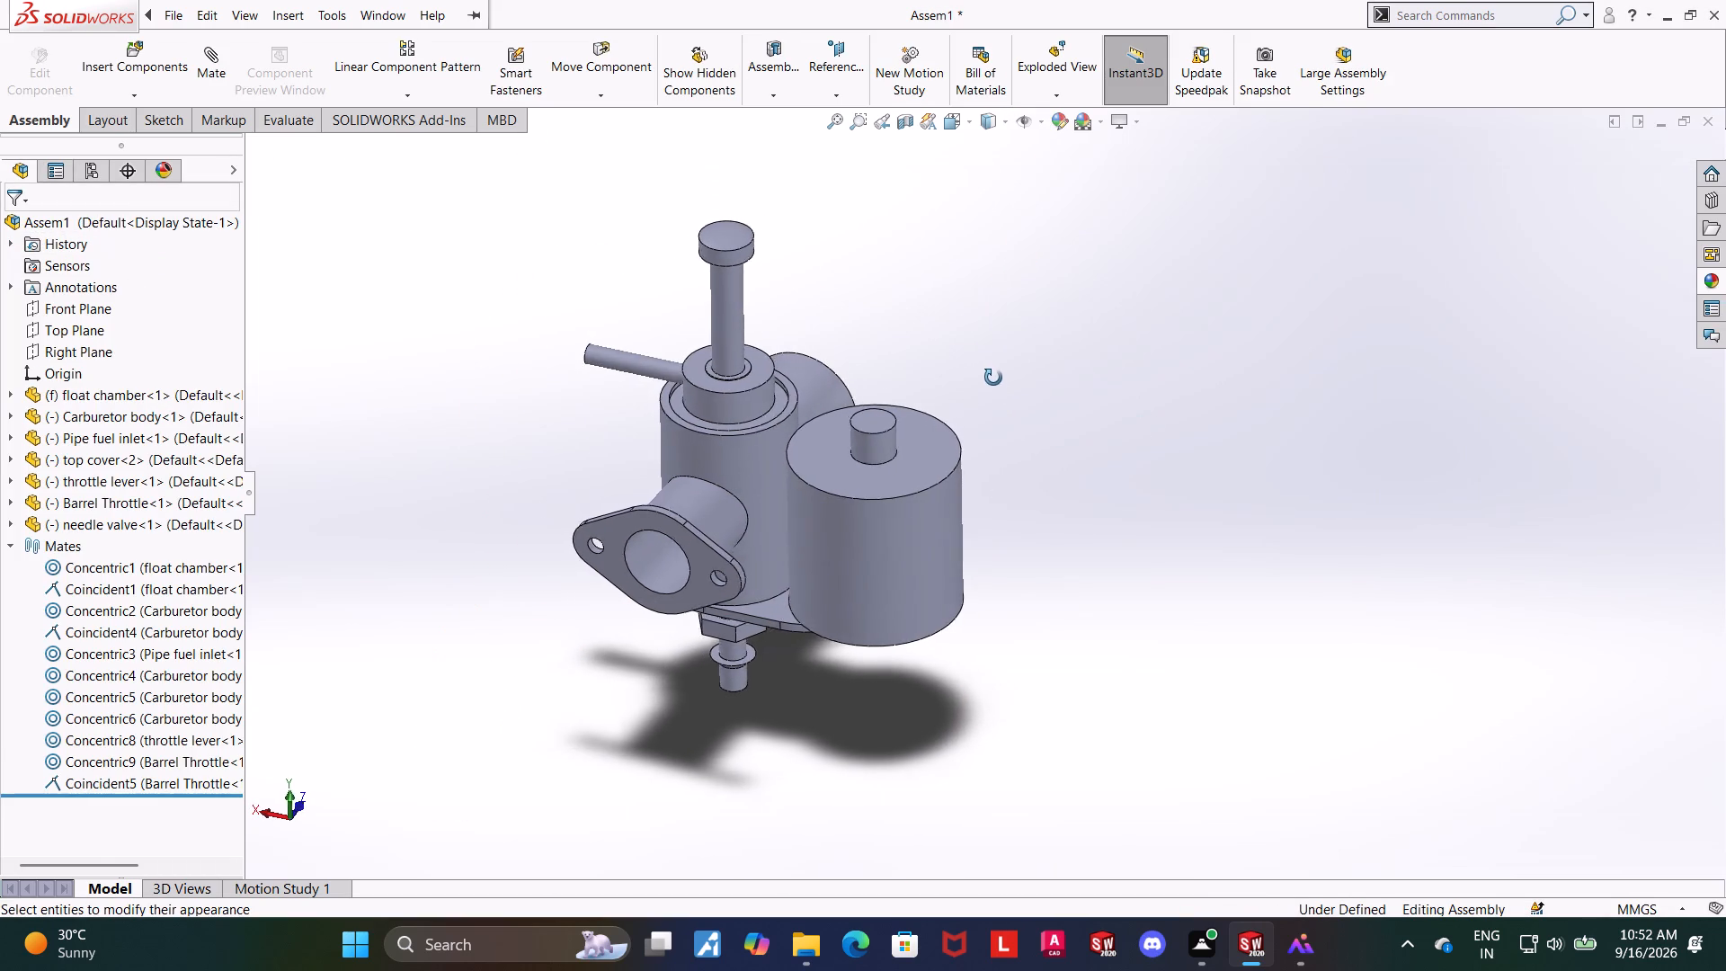
pyautogui.moveTo(993, 378); pyautogui.dragTo(1175, 380, button='middle')
pyautogui.scroll(1, 1005, 345)
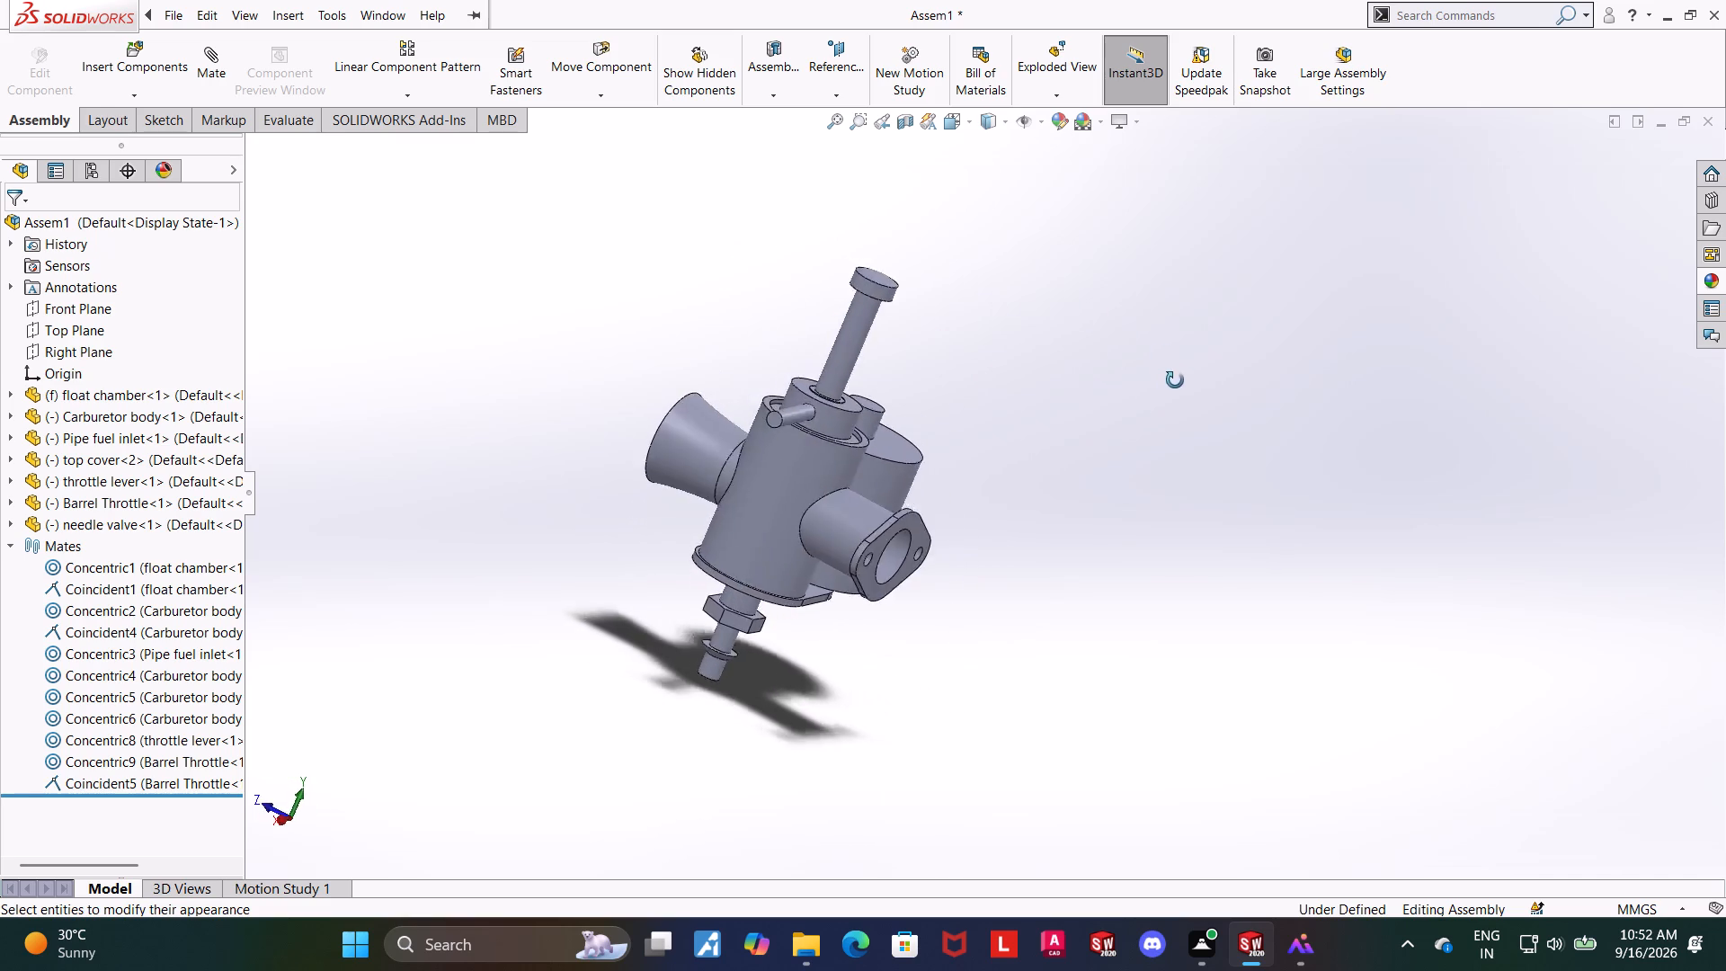
pyautogui.moveTo(1175, 380); pyautogui.dragTo(1143, 246, button='middle')
pyautogui.moveTo(1065, 518); pyautogui.dragTo(970, 495, button='middle')
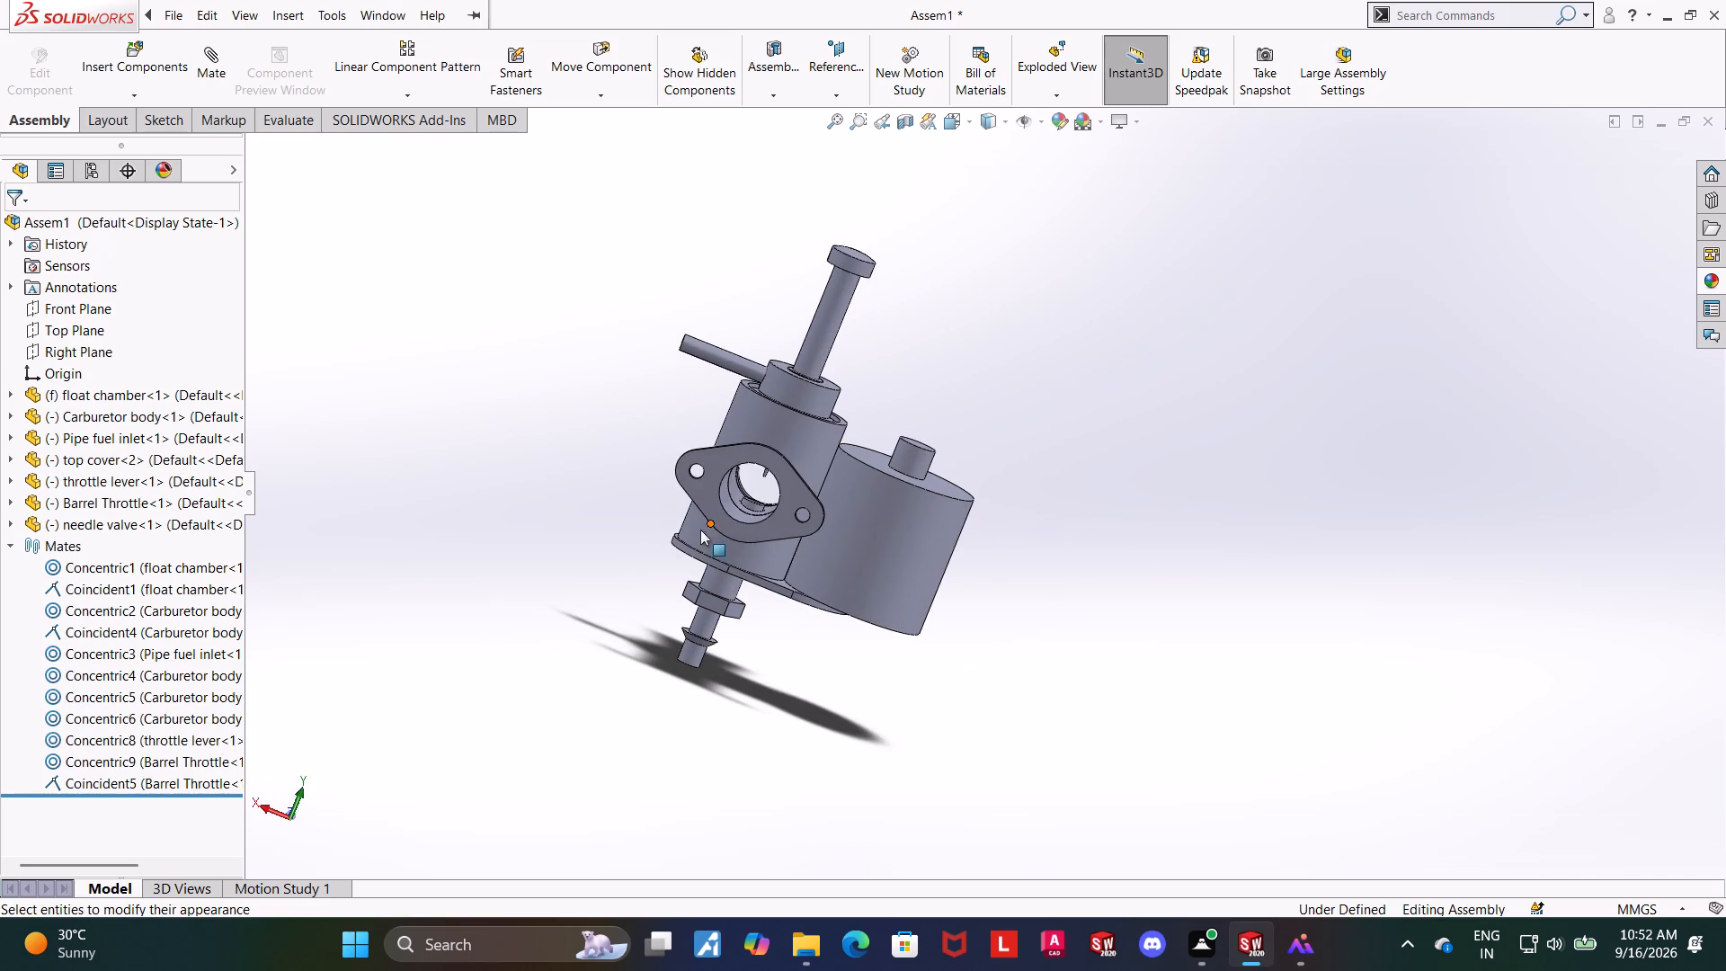
pyautogui.moveTo(791, 518); pyautogui.dragTo(634, 349)
pyautogui.moveTo(825, 520); pyautogui.dragTo(711, 496)
# Test the free movement of the barrel throttle, carburetor body and throttle lever by nudging each one.
pyautogui.scroll(1, 1294, 582)
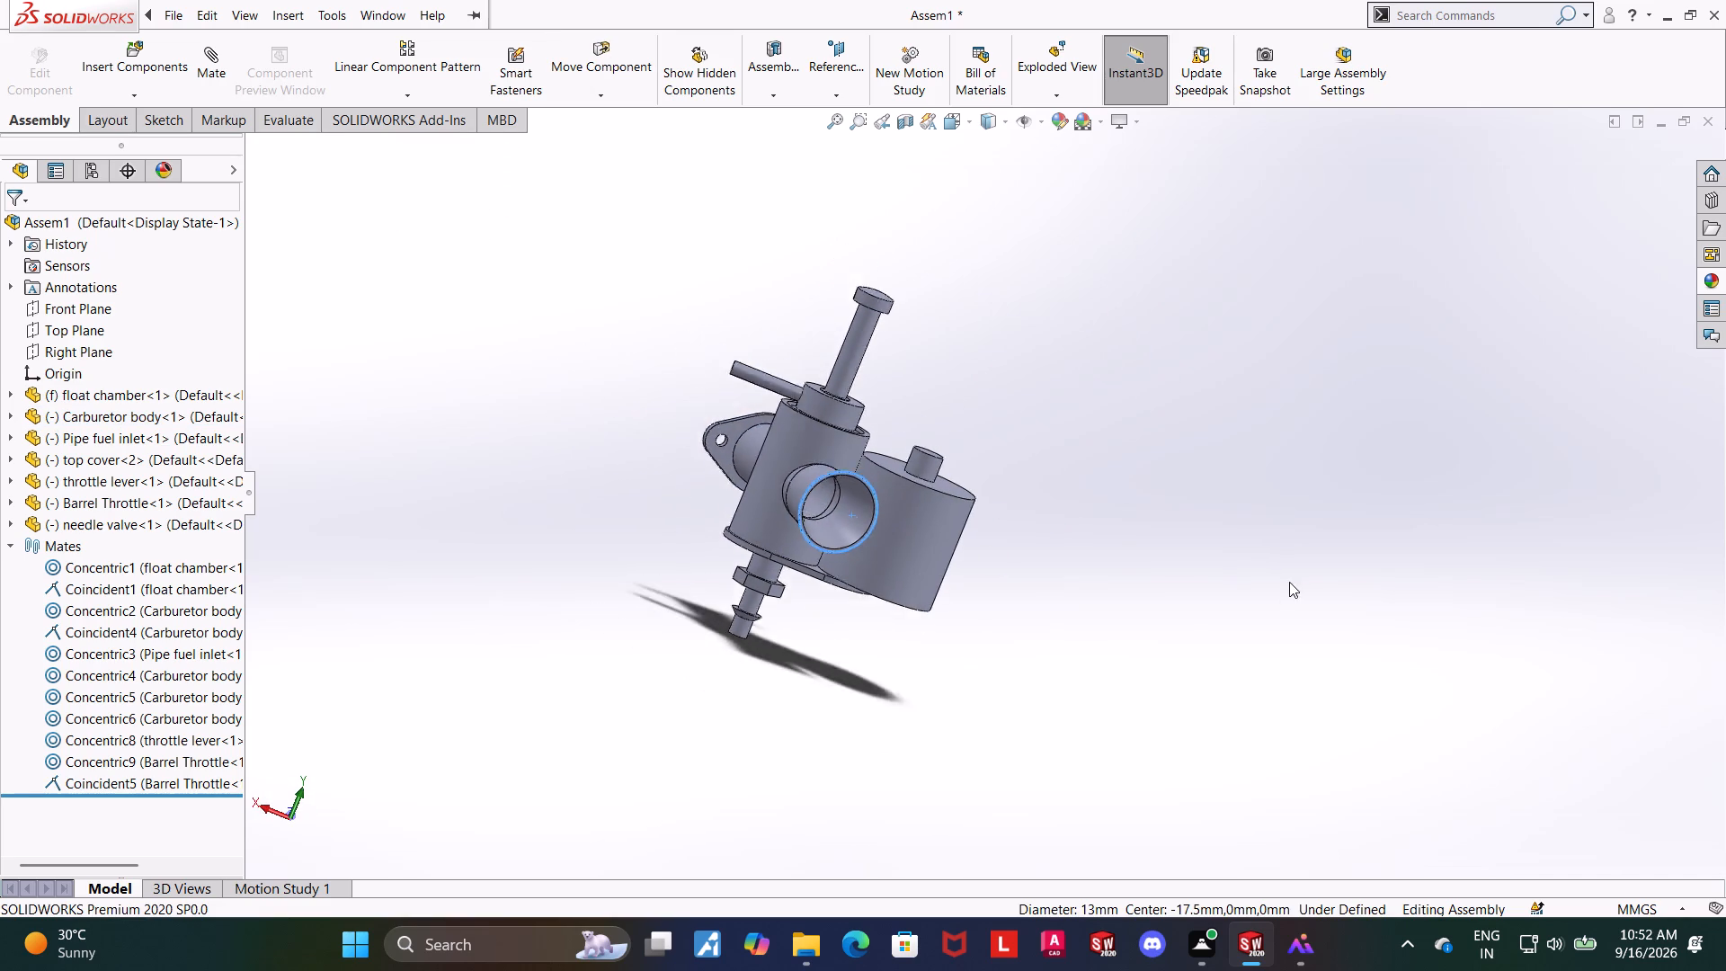
pyautogui.moveTo(1281, 583); pyautogui.dragTo(1205, 542, button='middle')
pyautogui.scroll(-4, 1135, 495)
pyautogui.scroll(6, 973, 539)
pyautogui.scroll(-4, 810, 532)
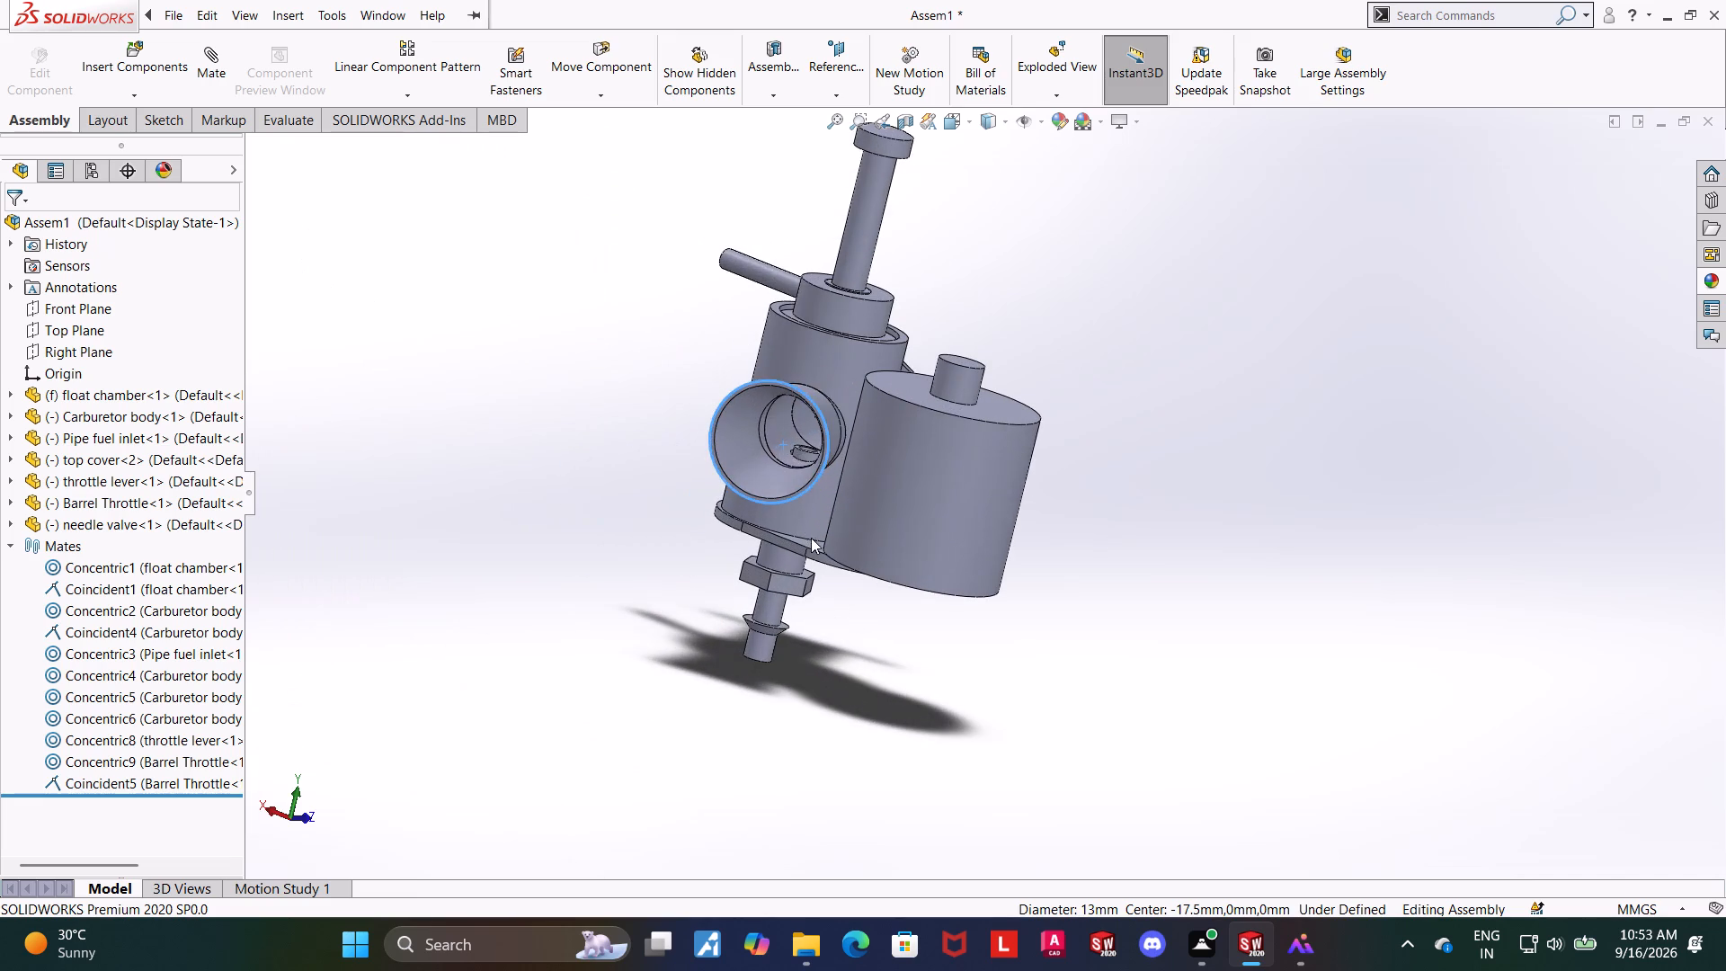
pyautogui.moveTo(777, 448); pyautogui.dragTo(740, 432)
pyautogui.moveTo(1173, 540); pyautogui.dragTo(1331, 421, button='middle')
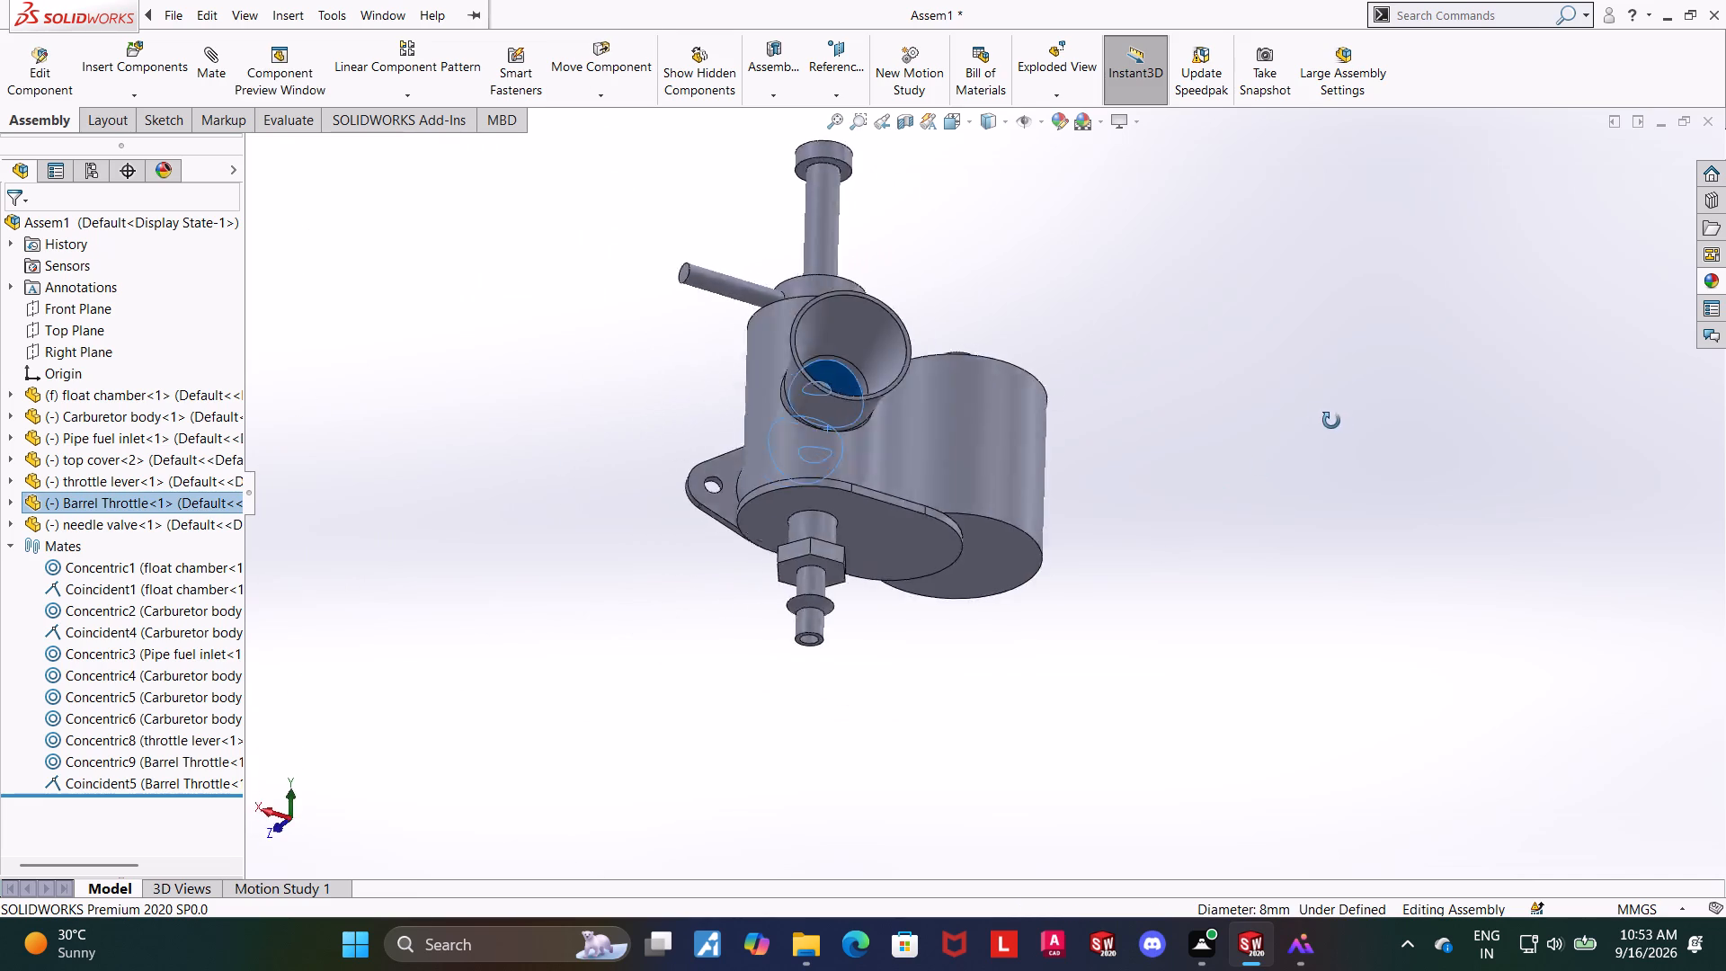
pyautogui.moveTo(1331, 421); pyautogui.dragTo(1250, 617, button='middle')
pyautogui.click(1266, 583)
pyautogui.moveTo(1116, 430); pyautogui.dragTo(1156, 414, button='middle')
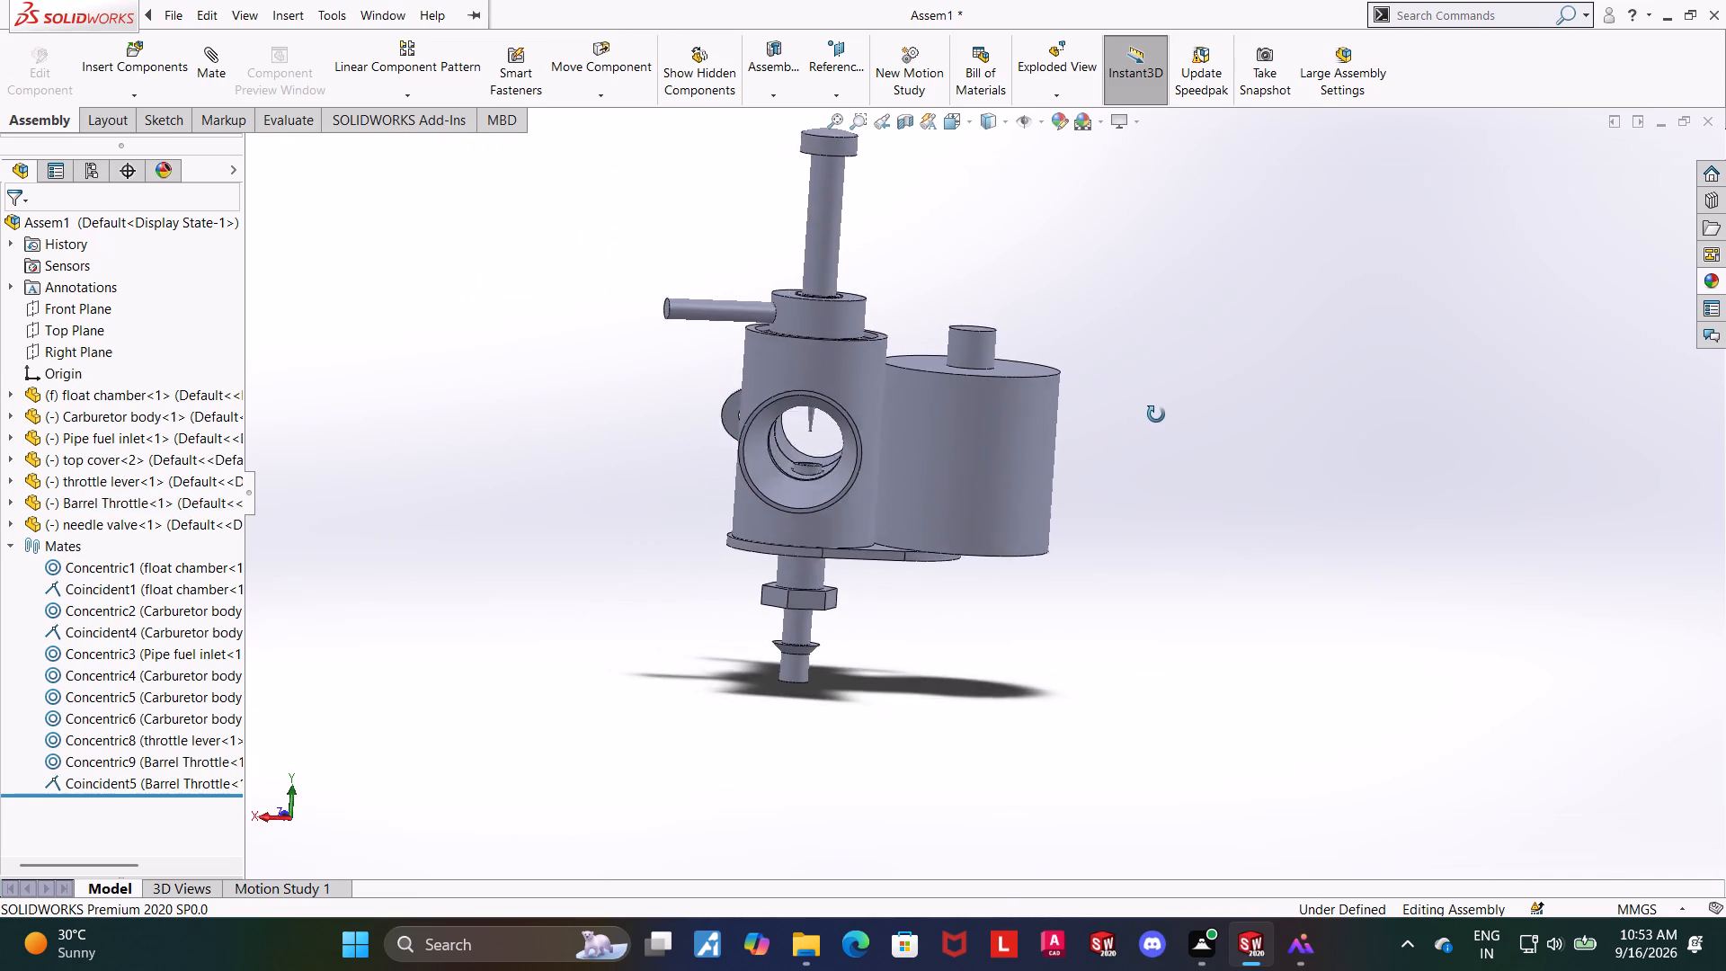
pyautogui.moveTo(1156, 414); pyautogui.dragTo(1165, 393, button='middle')
pyautogui.moveTo(1122, 391); pyautogui.dragTo(1078, 492, button='middle')
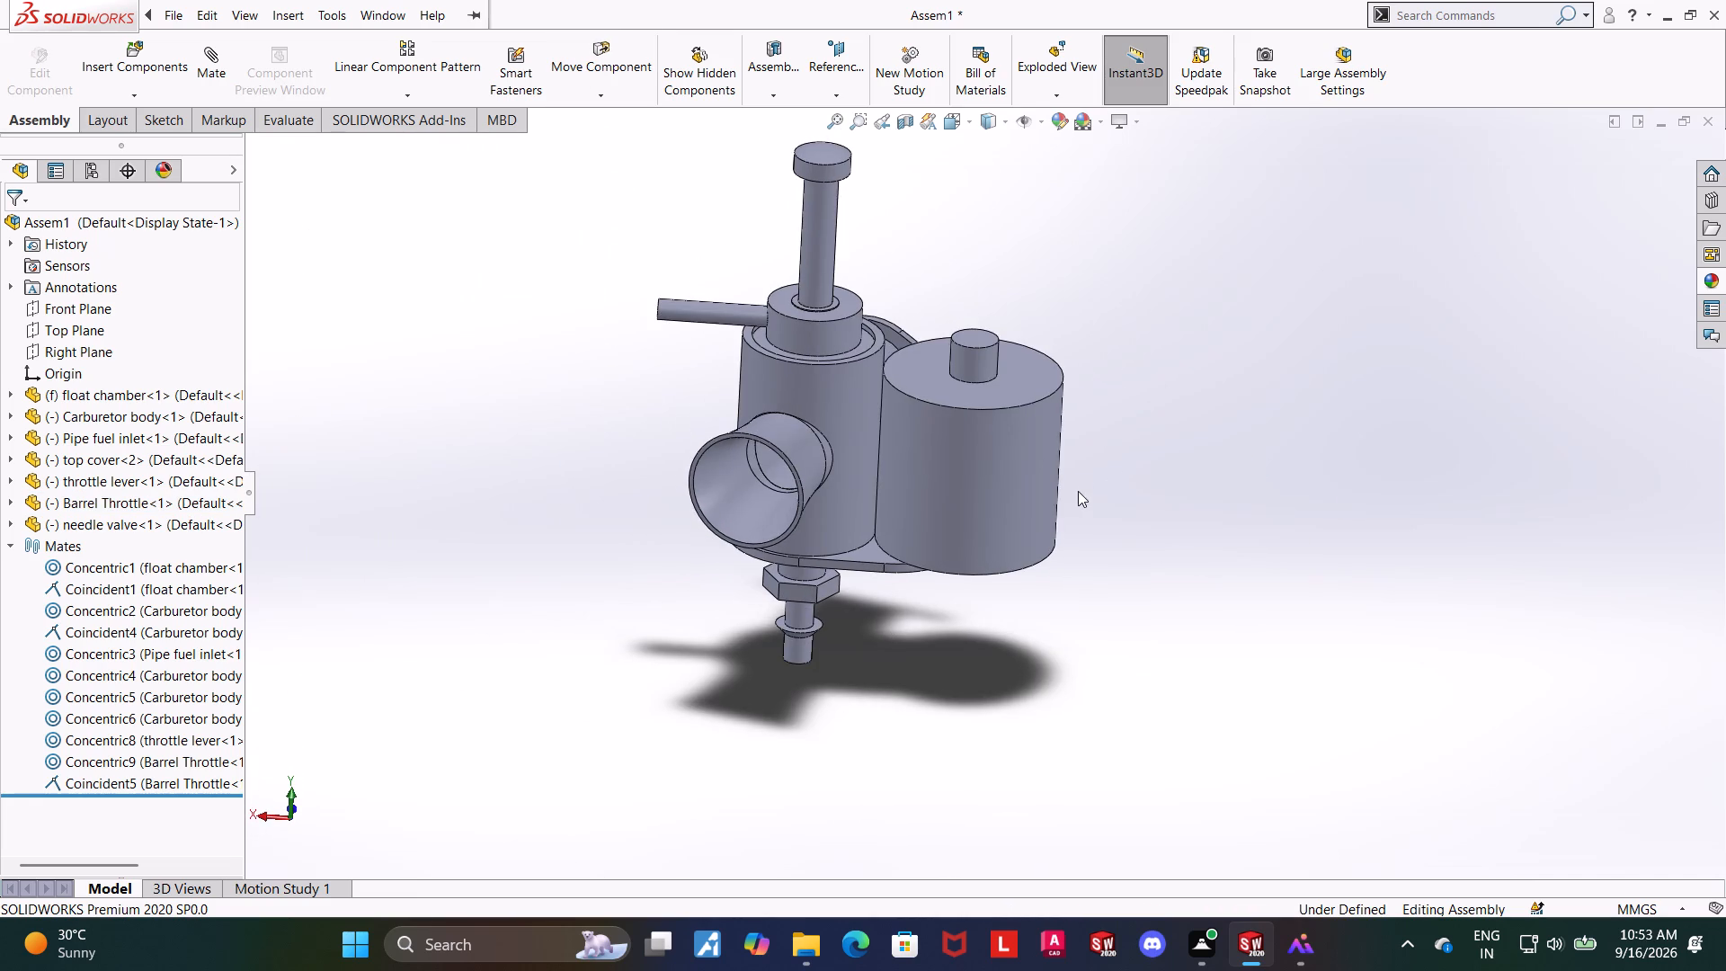
pyautogui.moveTo(739, 492); pyautogui.dragTo(760, 500)
pyautogui.click(1301, 538)
pyautogui.moveTo(1192, 533); pyautogui.dragTo(1194, 627, button='middle')
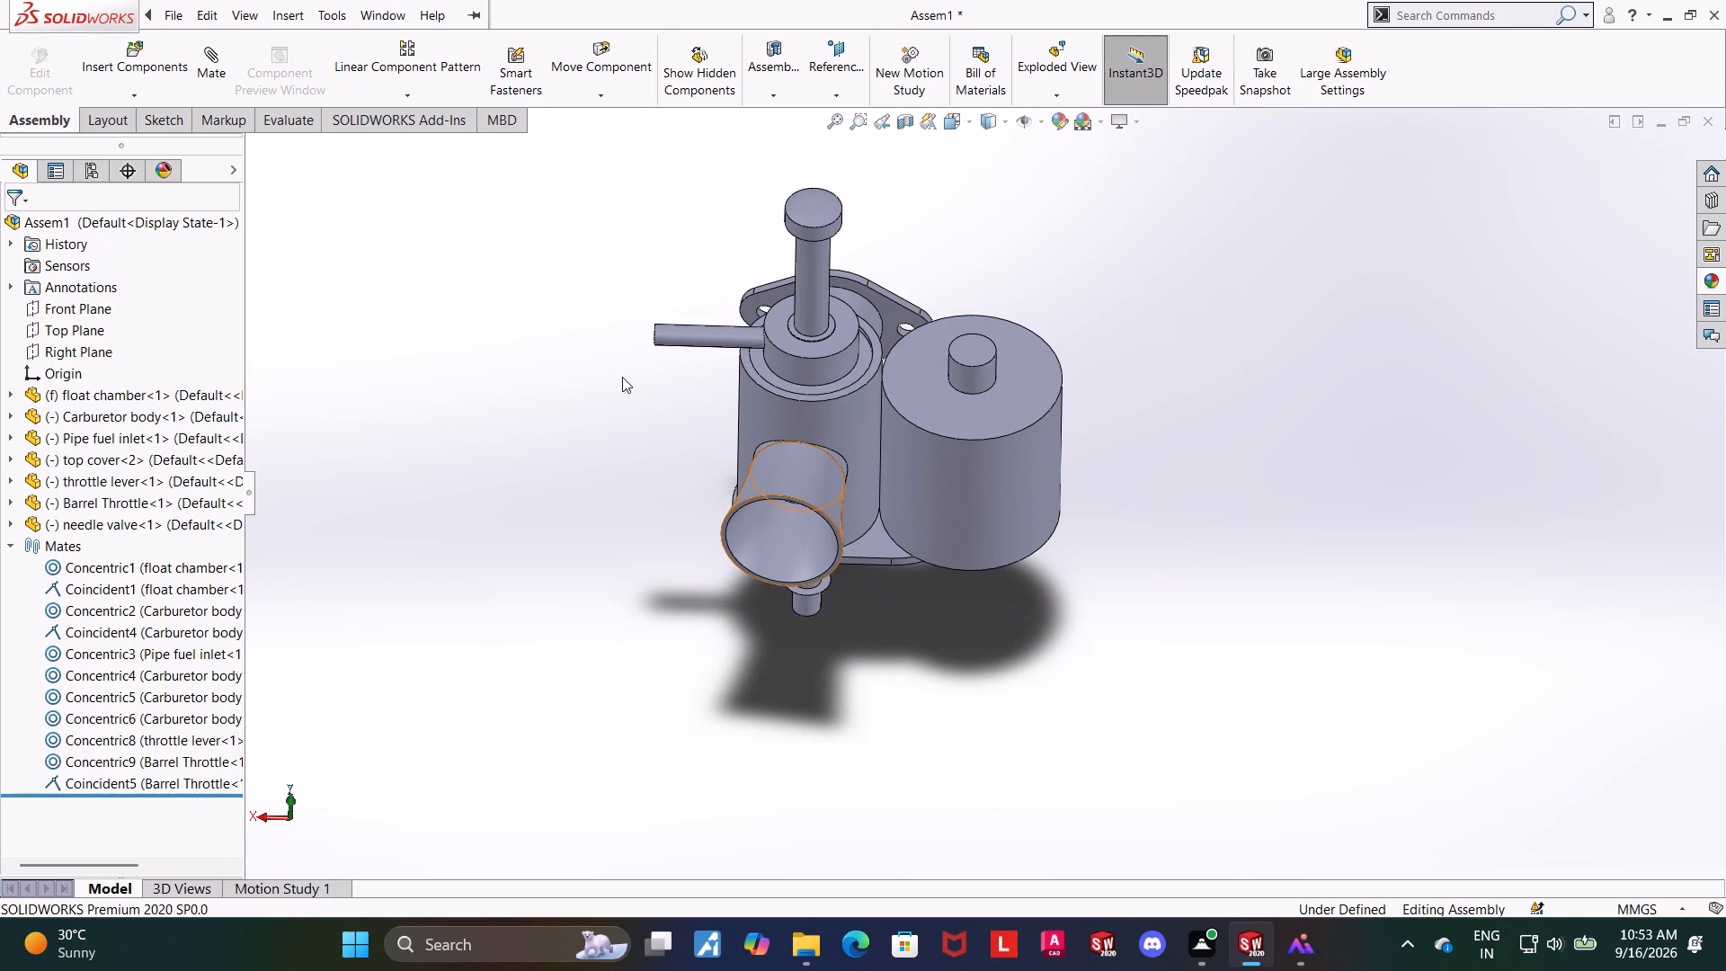
pyautogui.moveTo(676, 340); pyautogui.dragTo(663, 334)
pyautogui.click(636, 397)
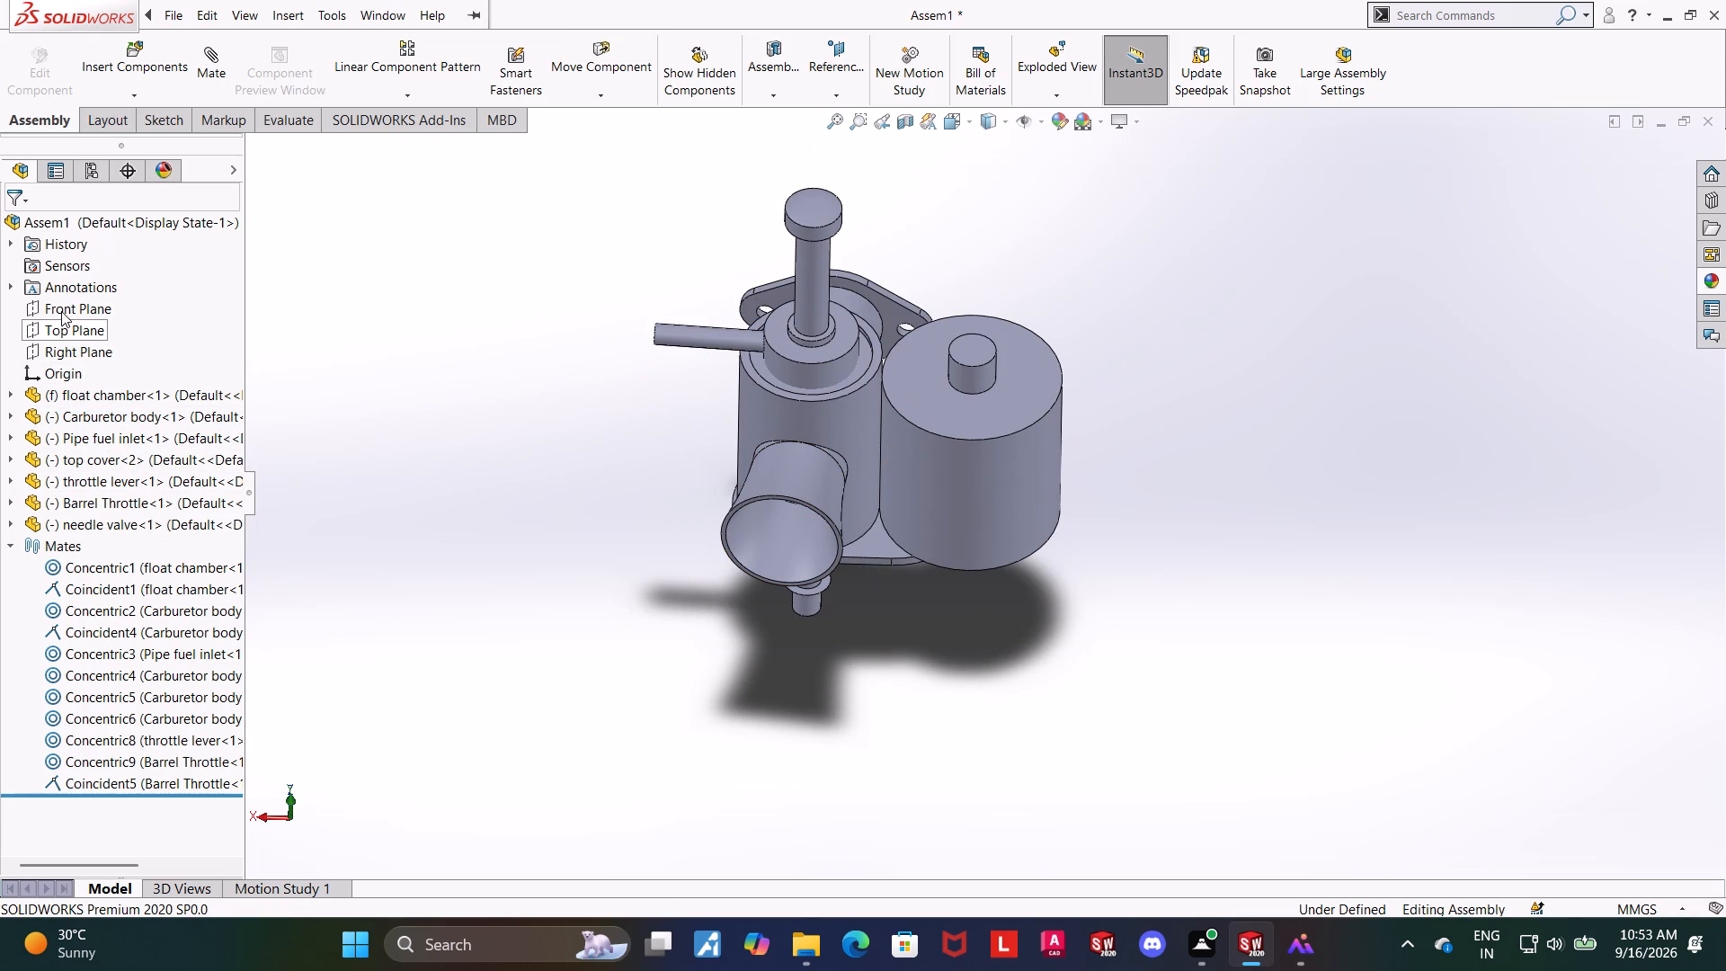
# Mate the carburetor body's Front Plane Parallel with the assembly's Right Plane.
pyautogui.click(59, 348)
pyautogui.moveTo(362, 556); pyautogui.dragTo(375, 478, button='middle')
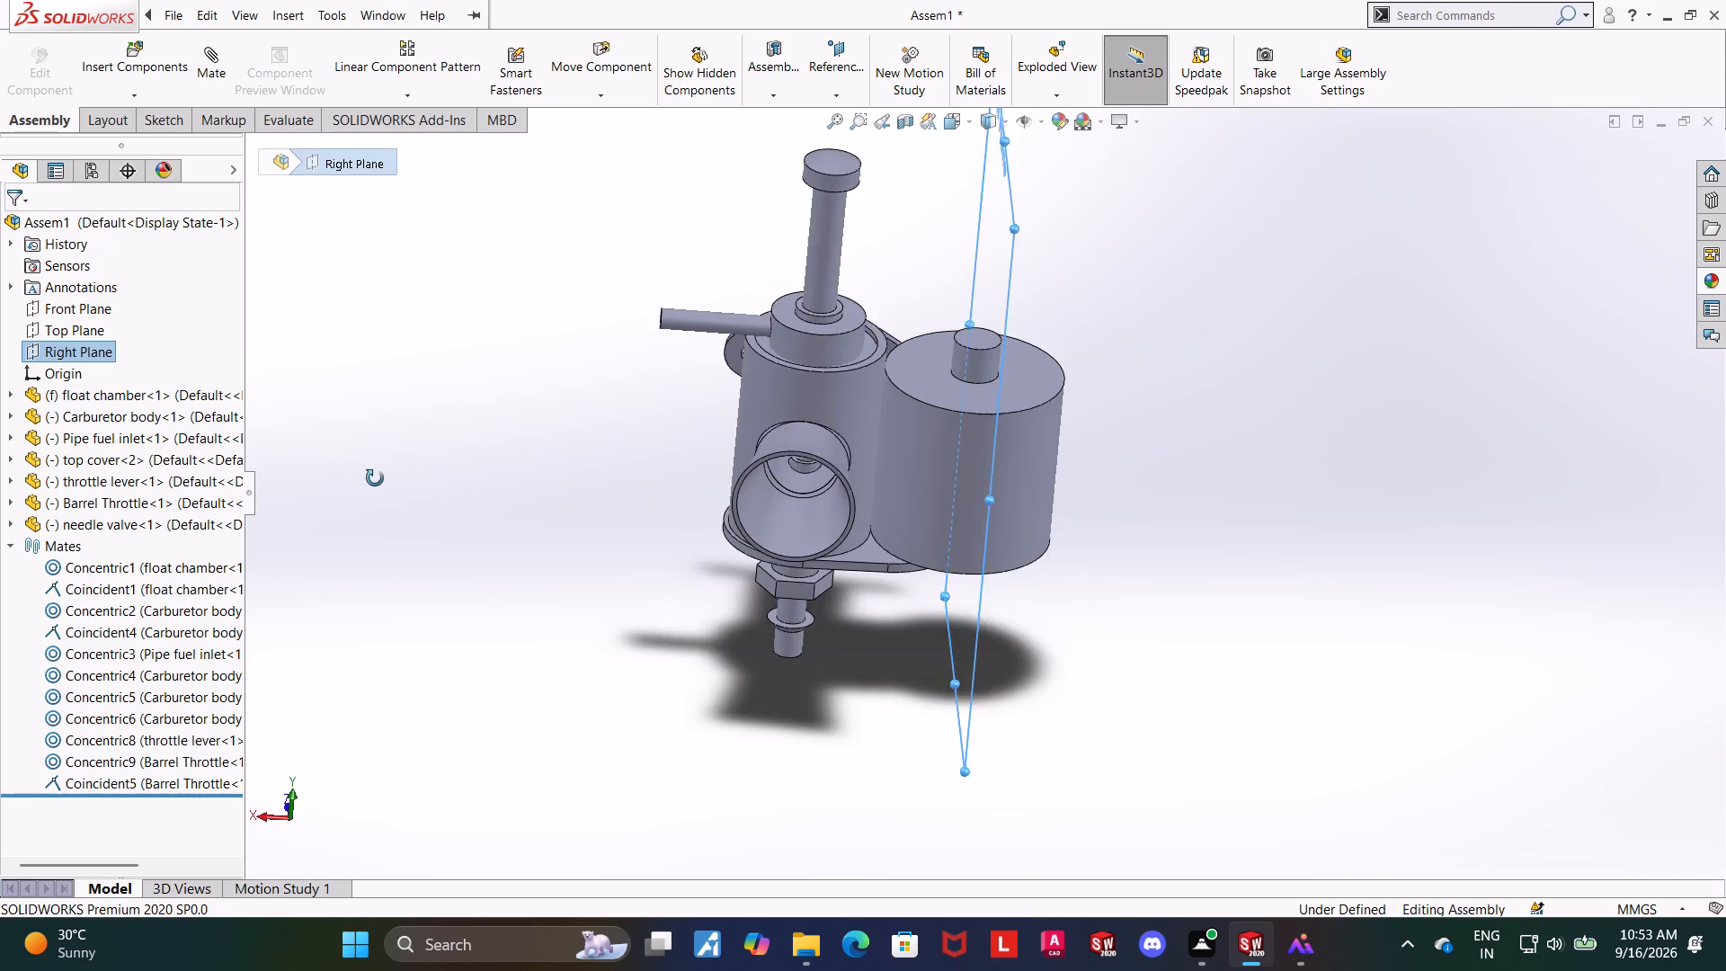
pyautogui.moveTo(375, 478); pyautogui.dragTo(350, 394, button='middle')
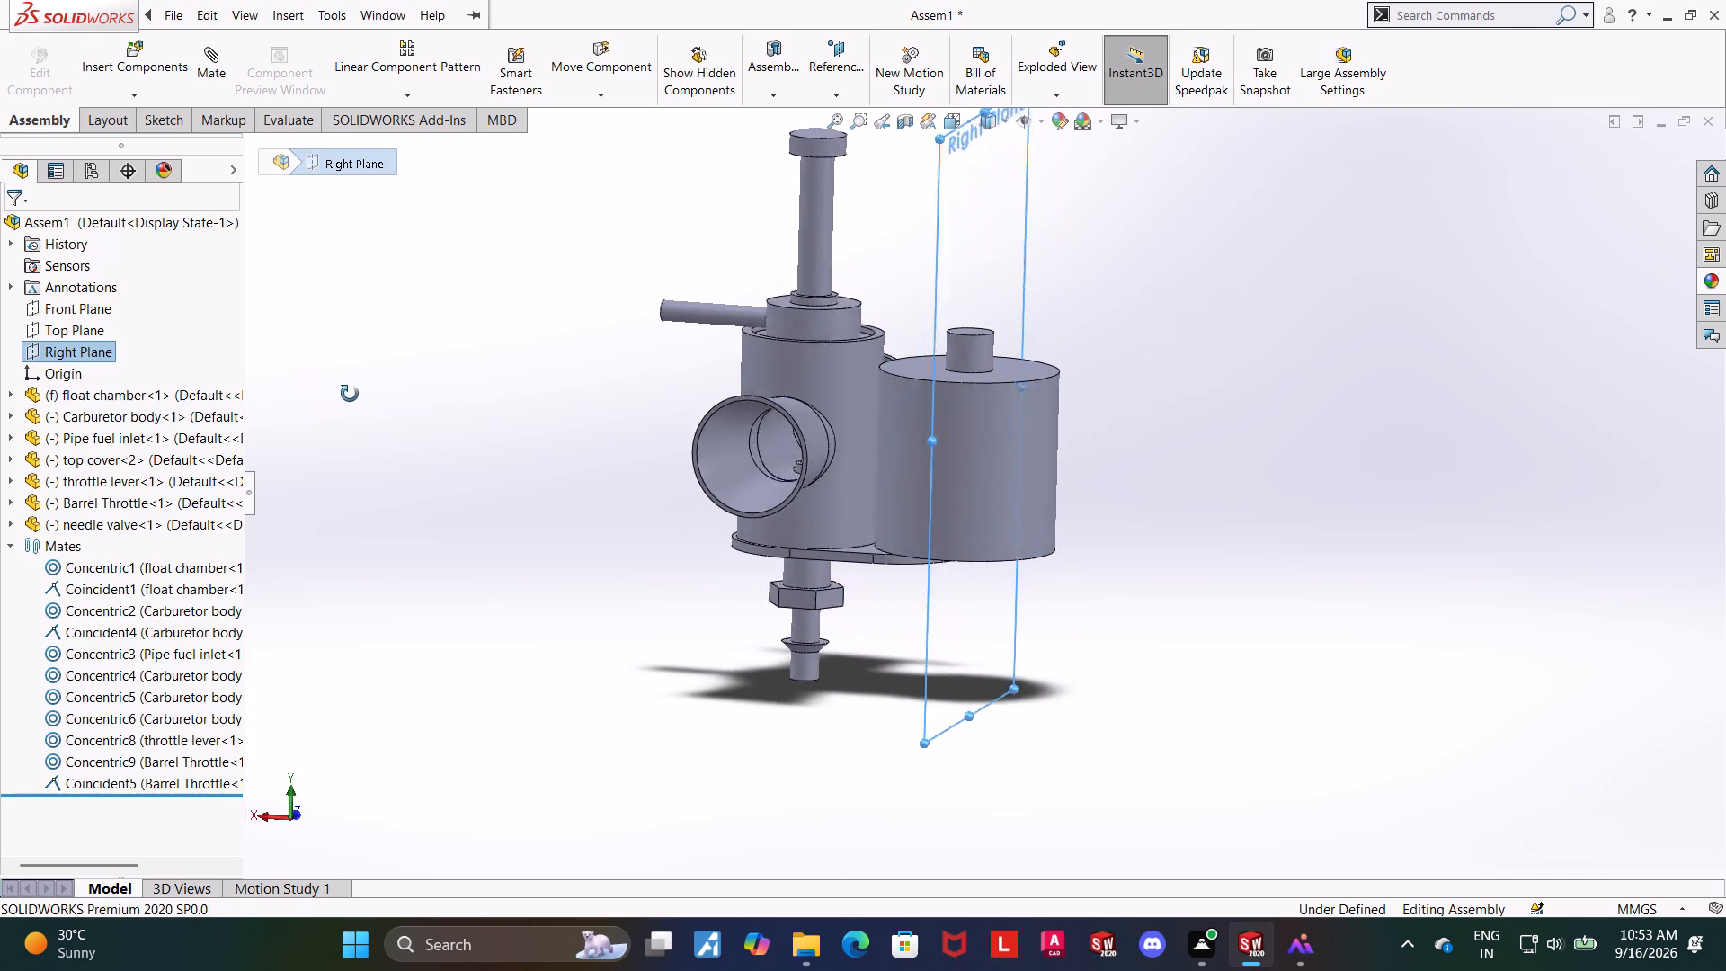
pyautogui.moveTo(350, 394); pyautogui.dragTo(341, 379, button='middle')
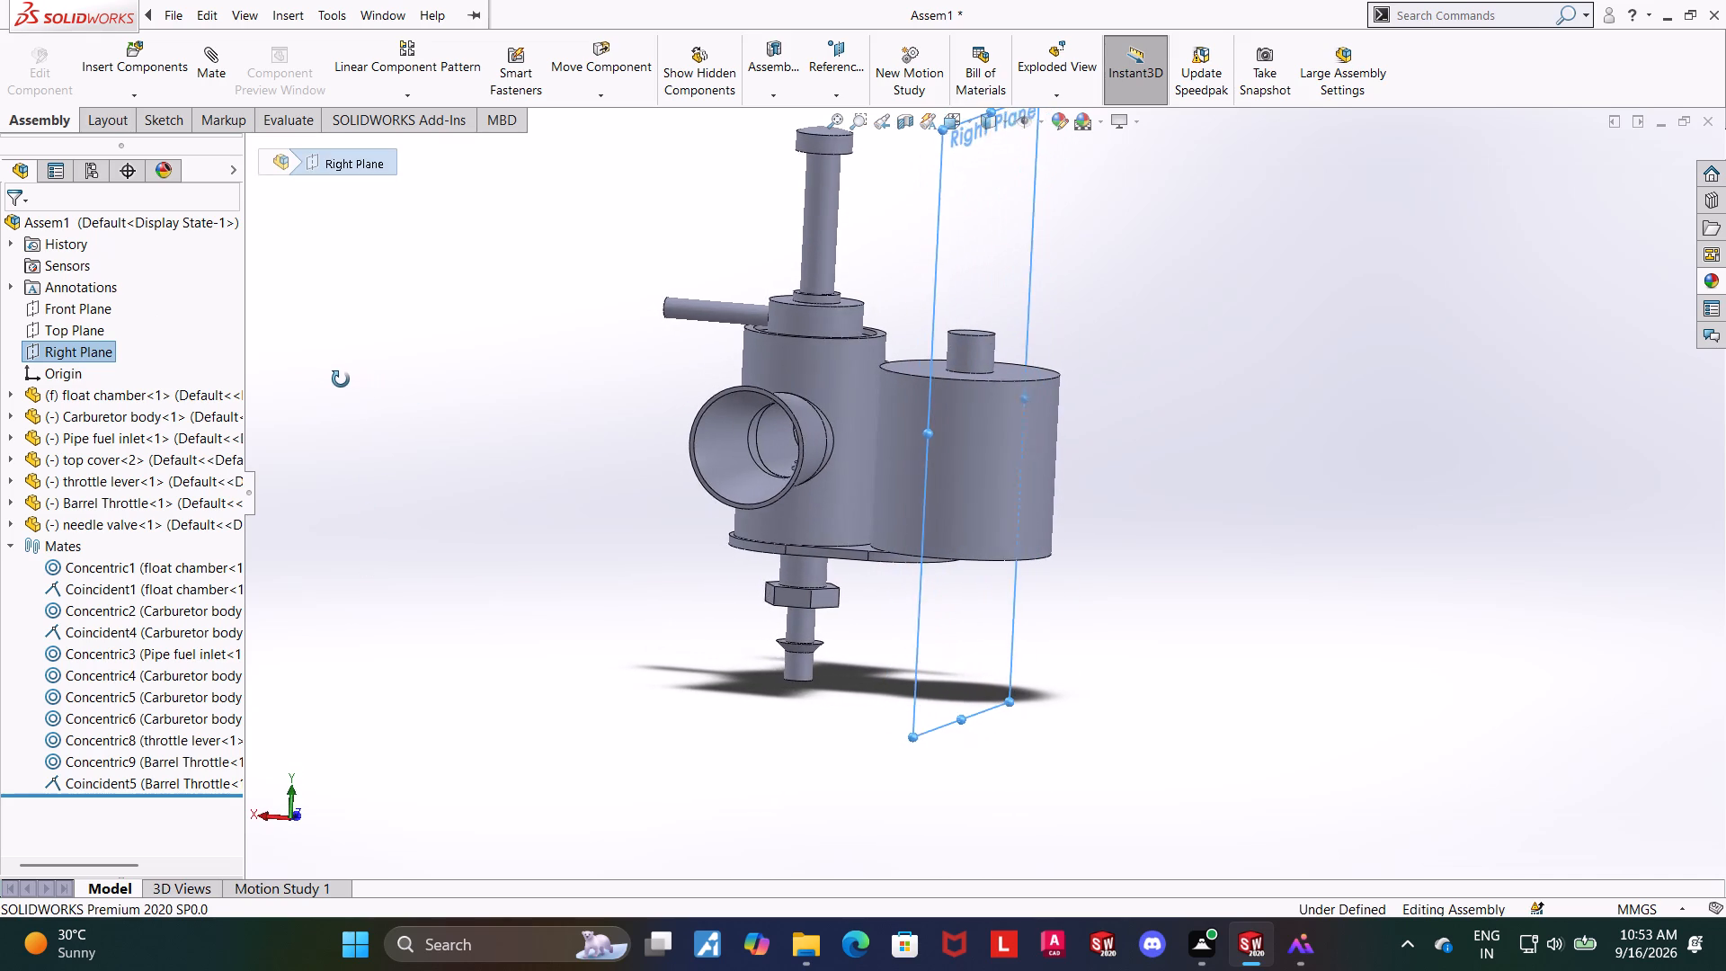
pyautogui.moveTo(341, 379); pyautogui.dragTo(369, 382, button='middle')
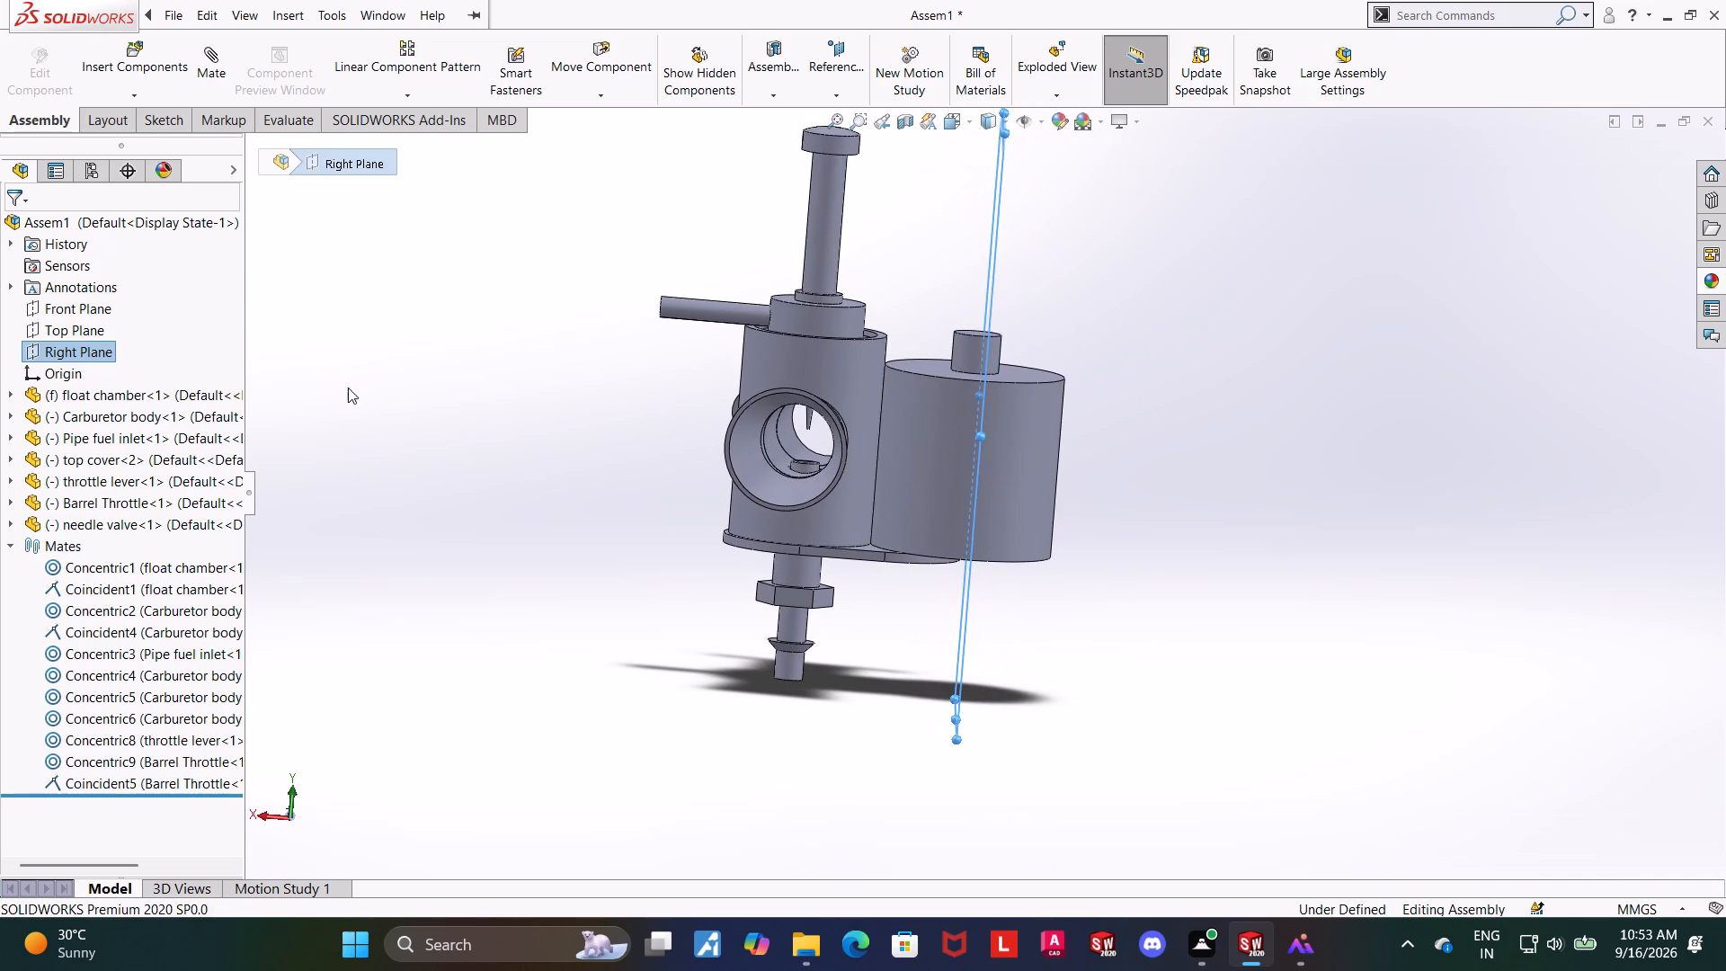
pyautogui.click(6, 412)
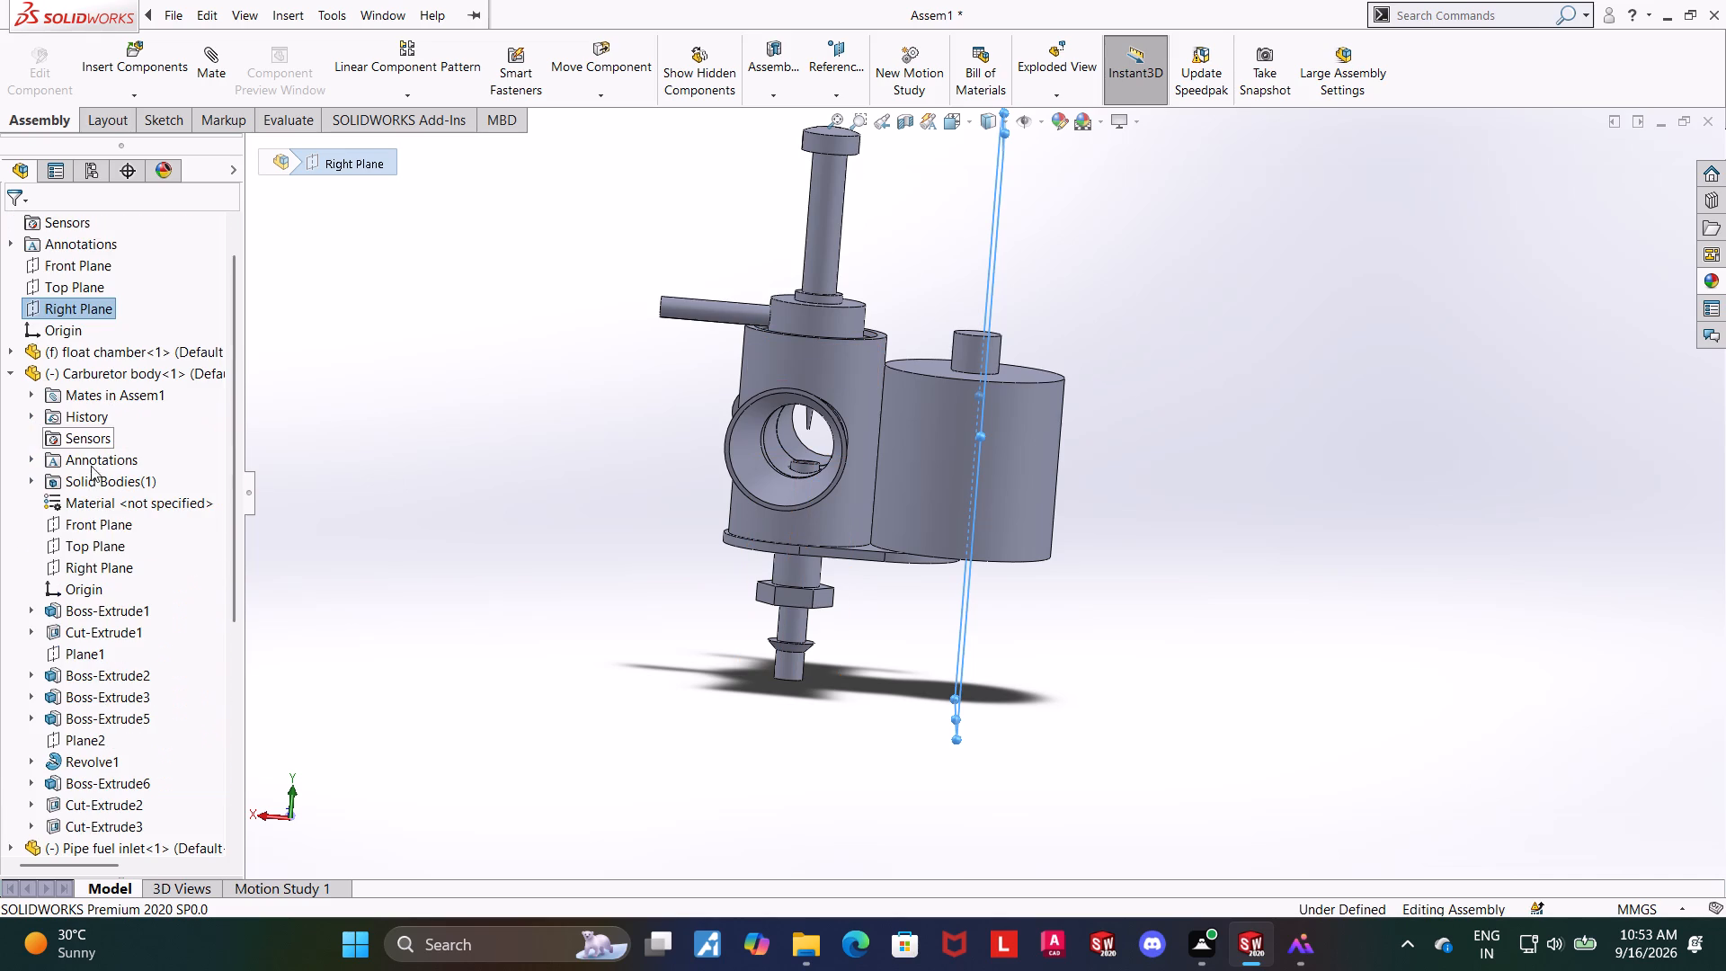
pyautogui.keyDown('ctrl'); pyautogui.click(92, 522); pyautogui.keyUp('ctrl')
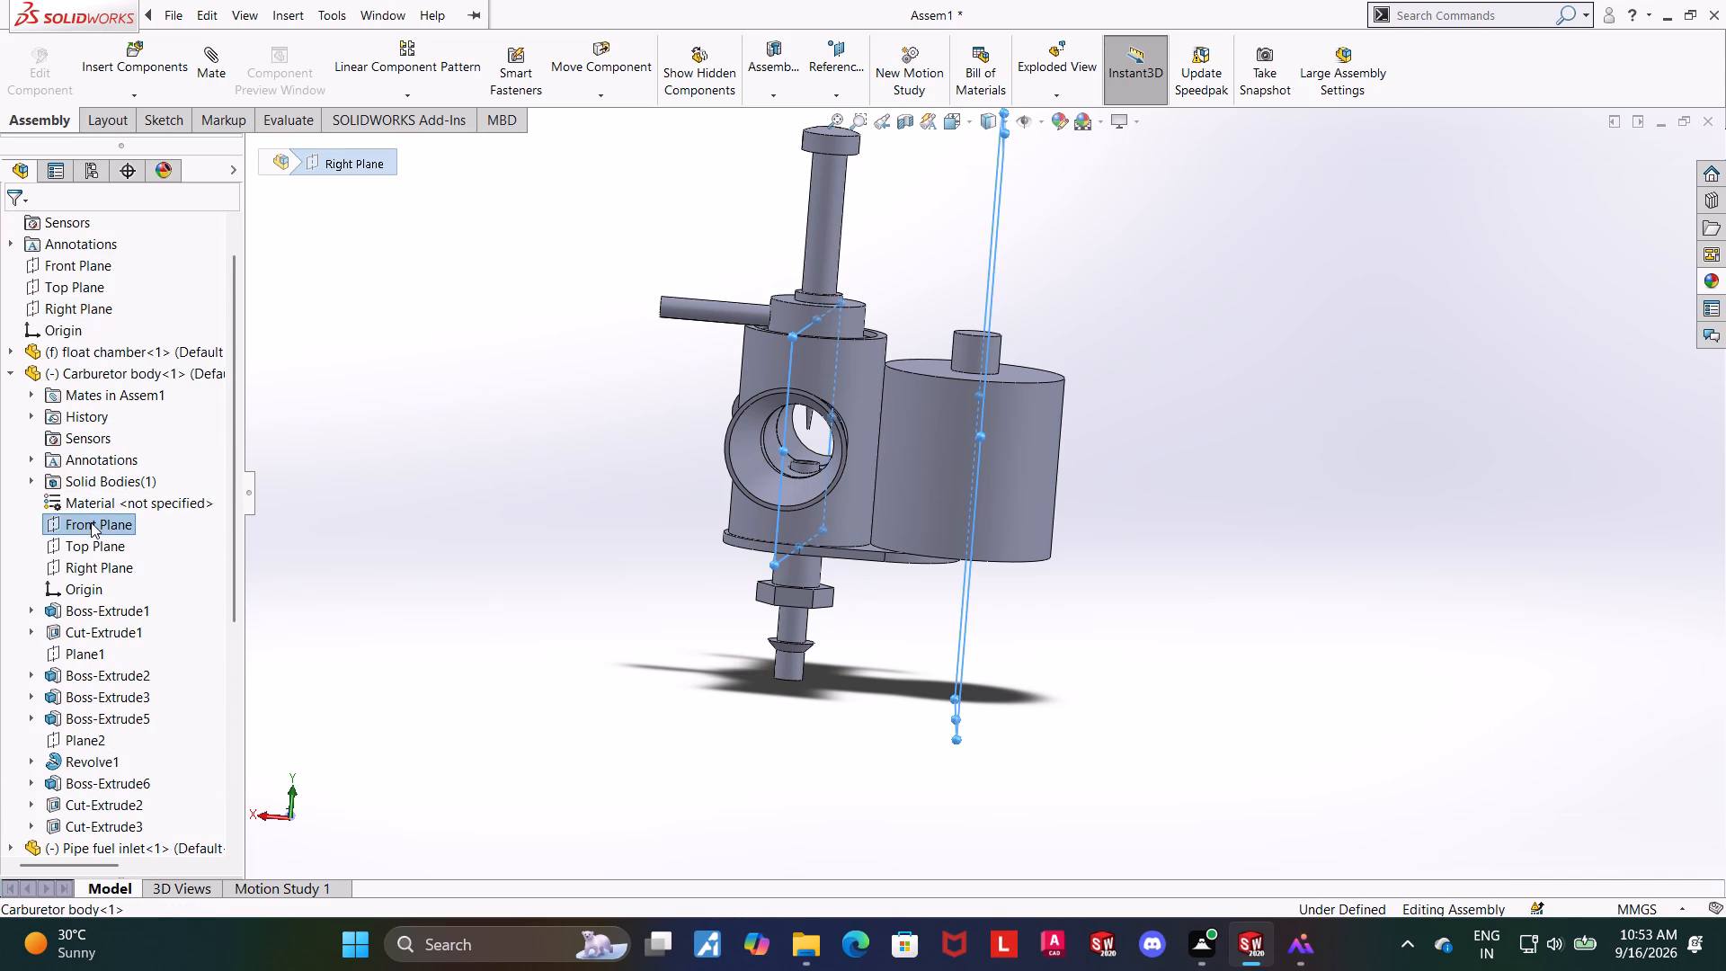
pyautogui.click(217, 56)
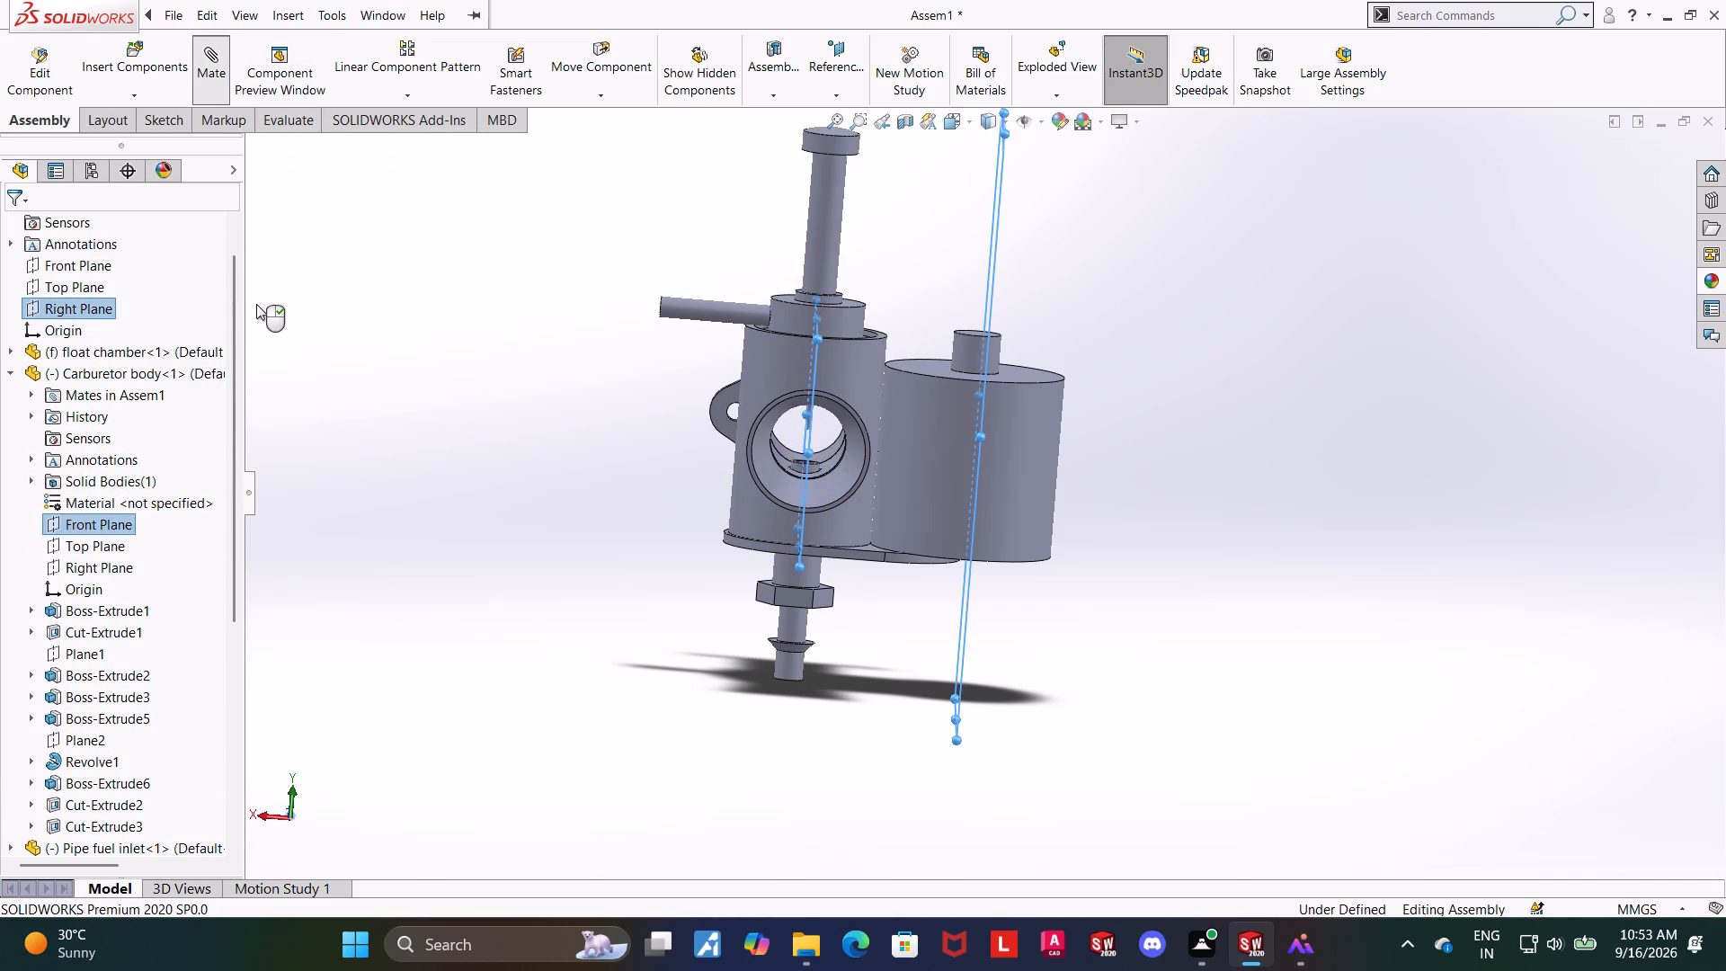
pyautogui.click(14, 223)
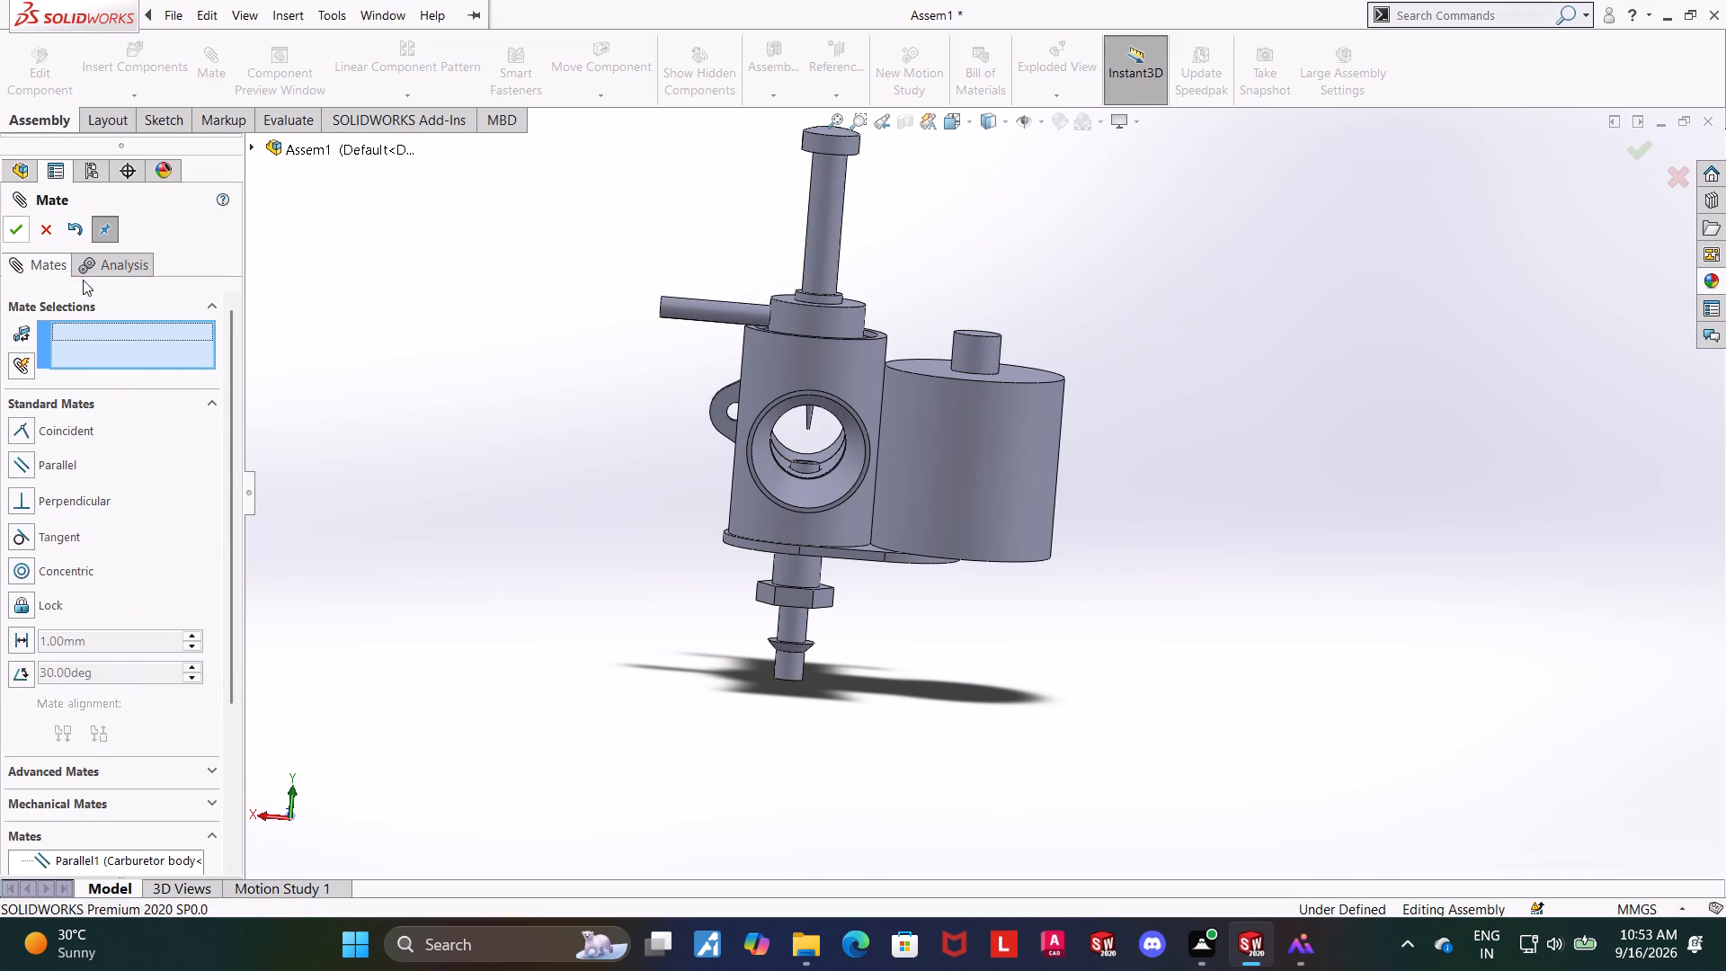
# Inspect the carburetor body's alignment with the float chamber in the Back view and from other angles, and leave the Mate command.
pyautogui.click(379, 537)
pyautogui.moveTo(580, 585); pyautogui.dragTo(537, 590, button='middle')
pyautogui.moveTo(1036, 618); pyautogui.dragTo(1065, 762, button='middle')
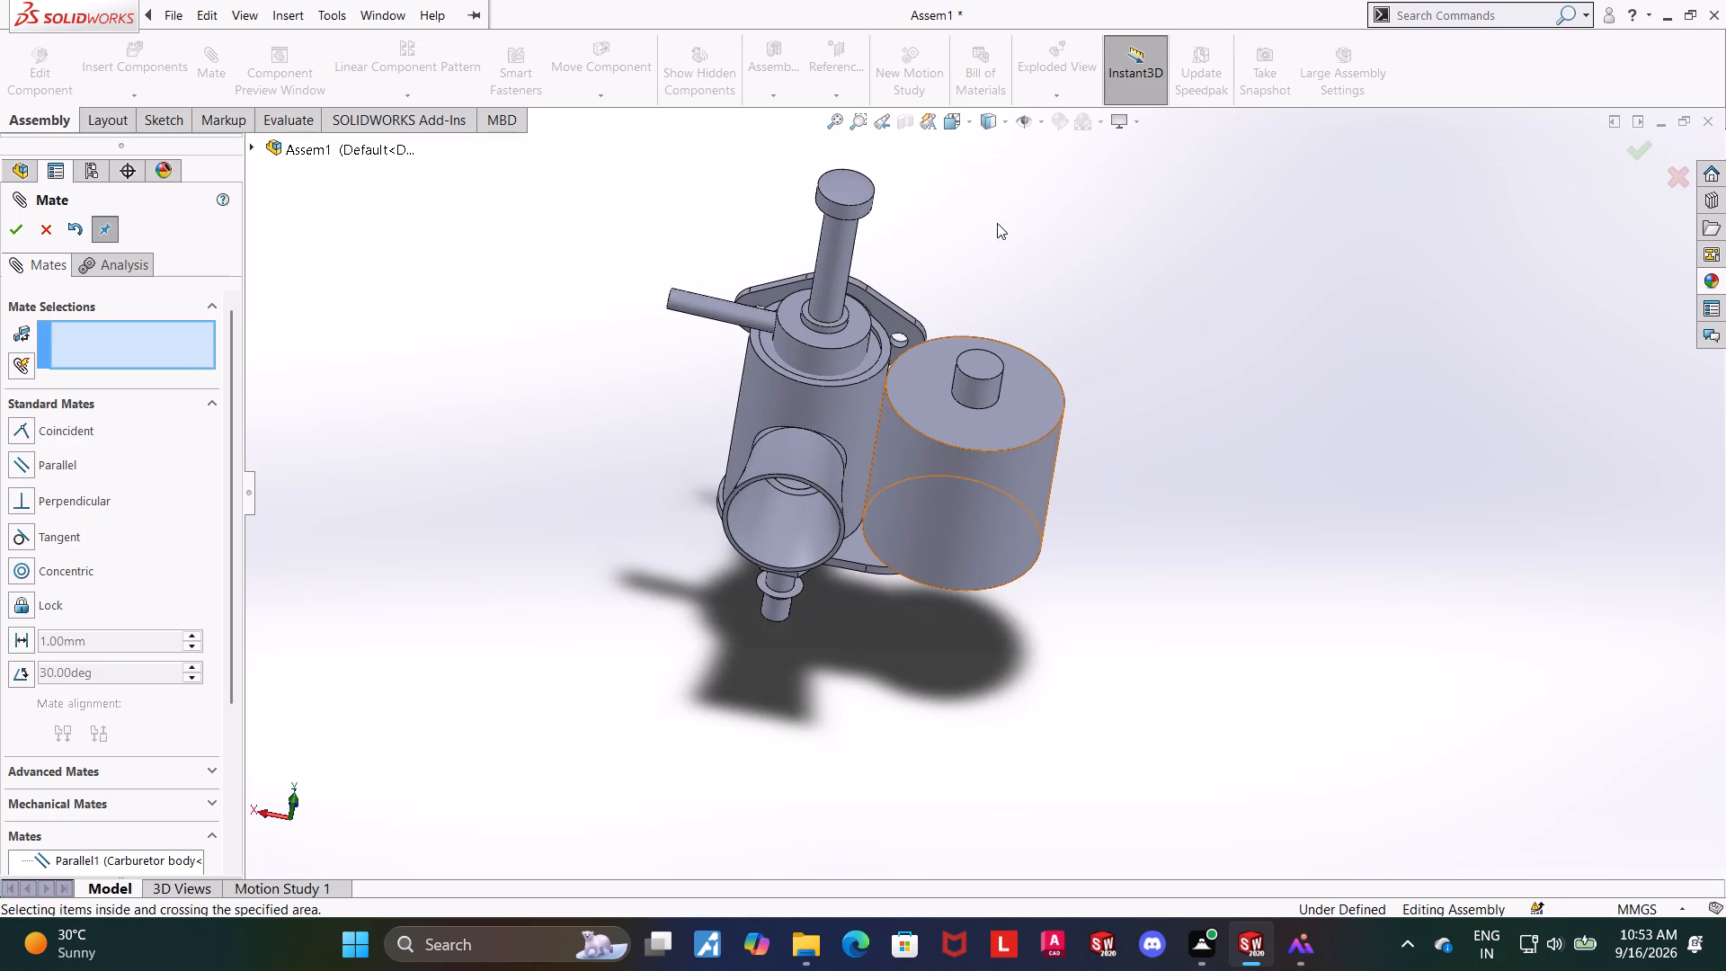
pyautogui.click(951, 121)
pyautogui.click(780, 656)
pyautogui.click(1594, 534)
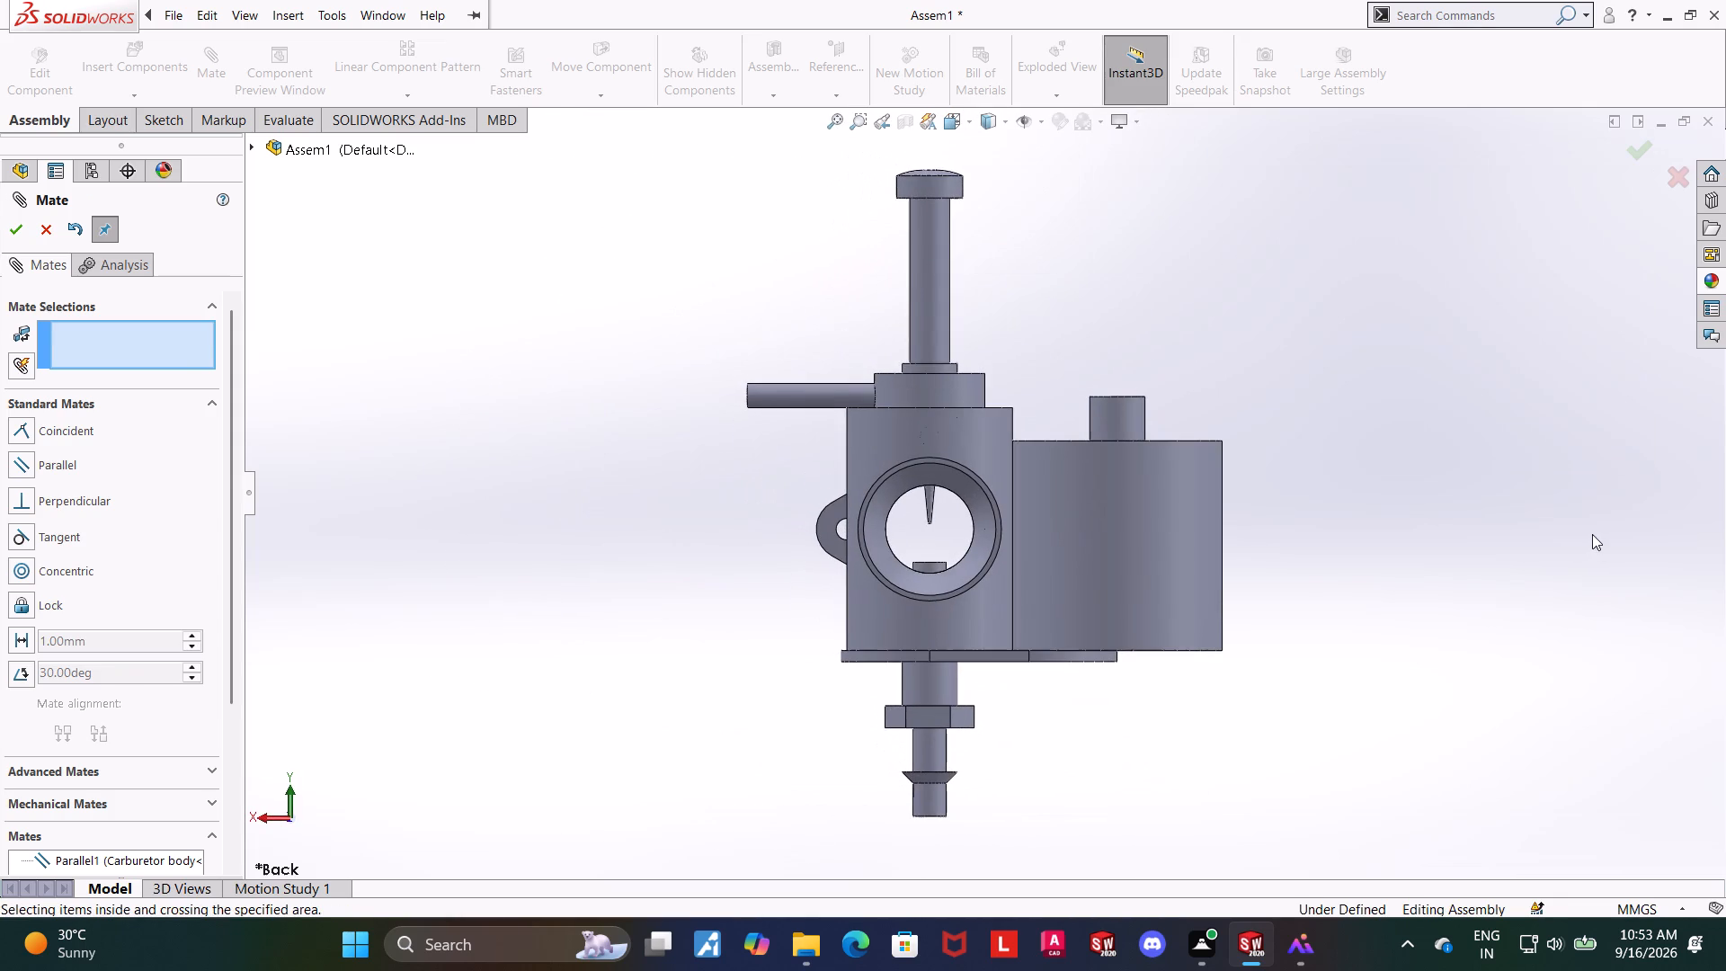
pyautogui.moveTo(1481, 504); pyautogui.dragTo(1277, 524, button='middle')
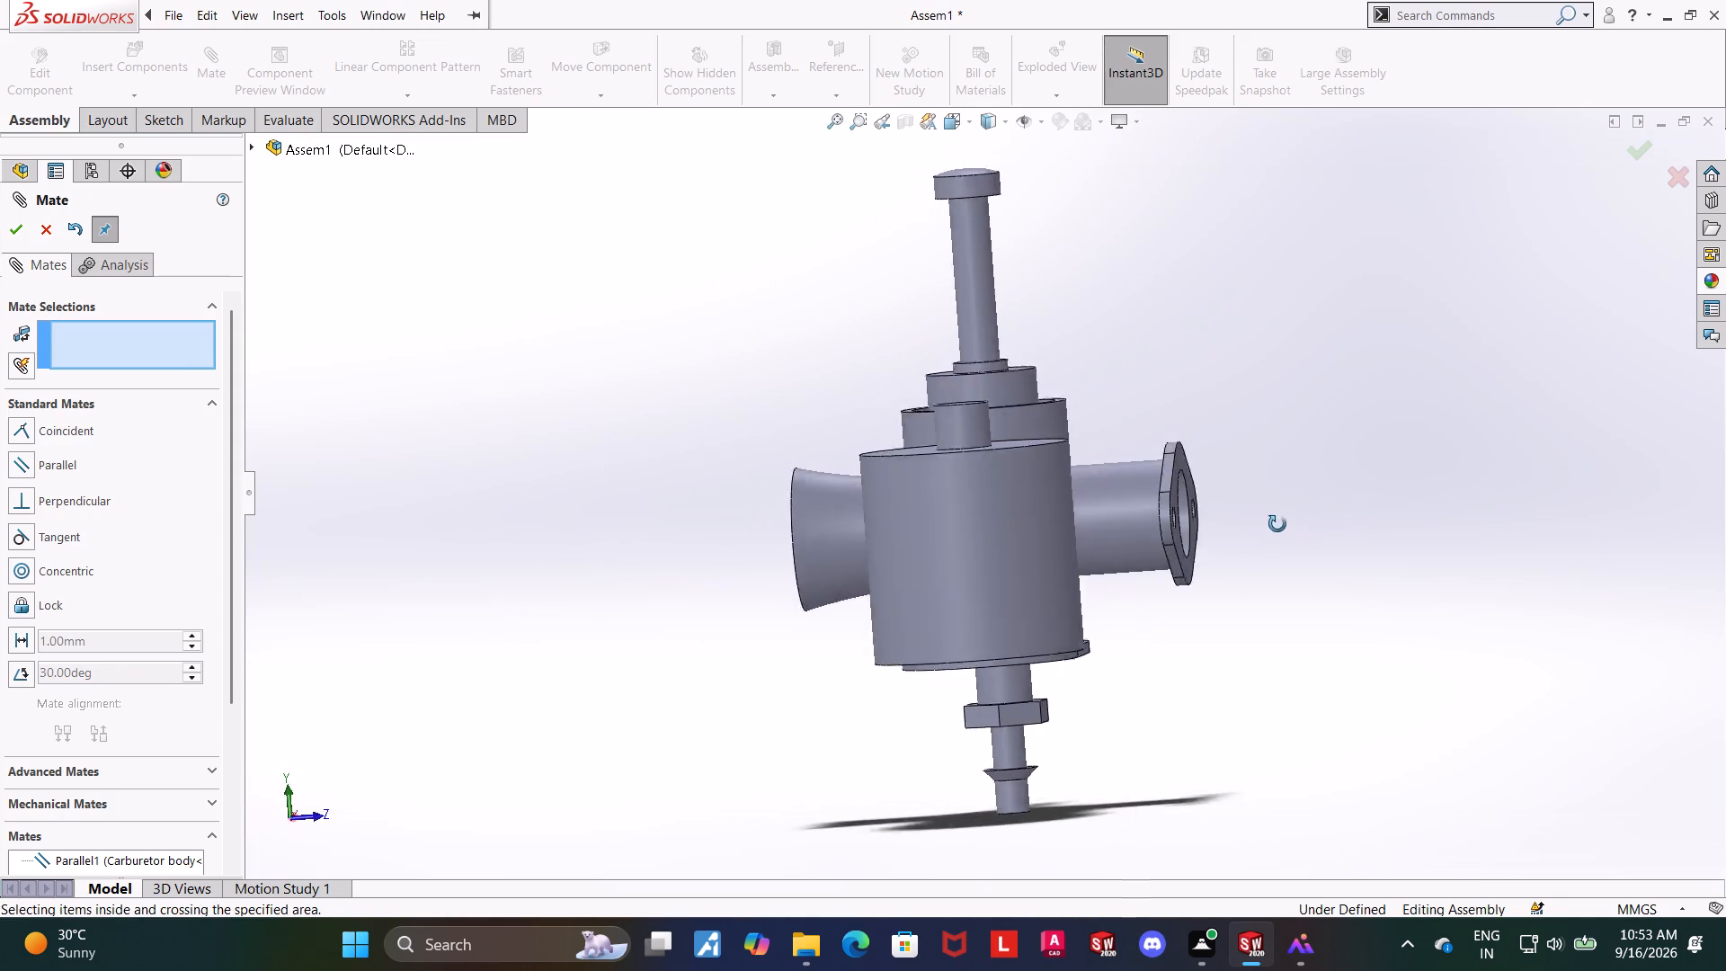
pyautogui.moveTo(1277, 524); pyautogui.dragTo(1143, 591, button='middle')
pyautogui.click(46, 236)
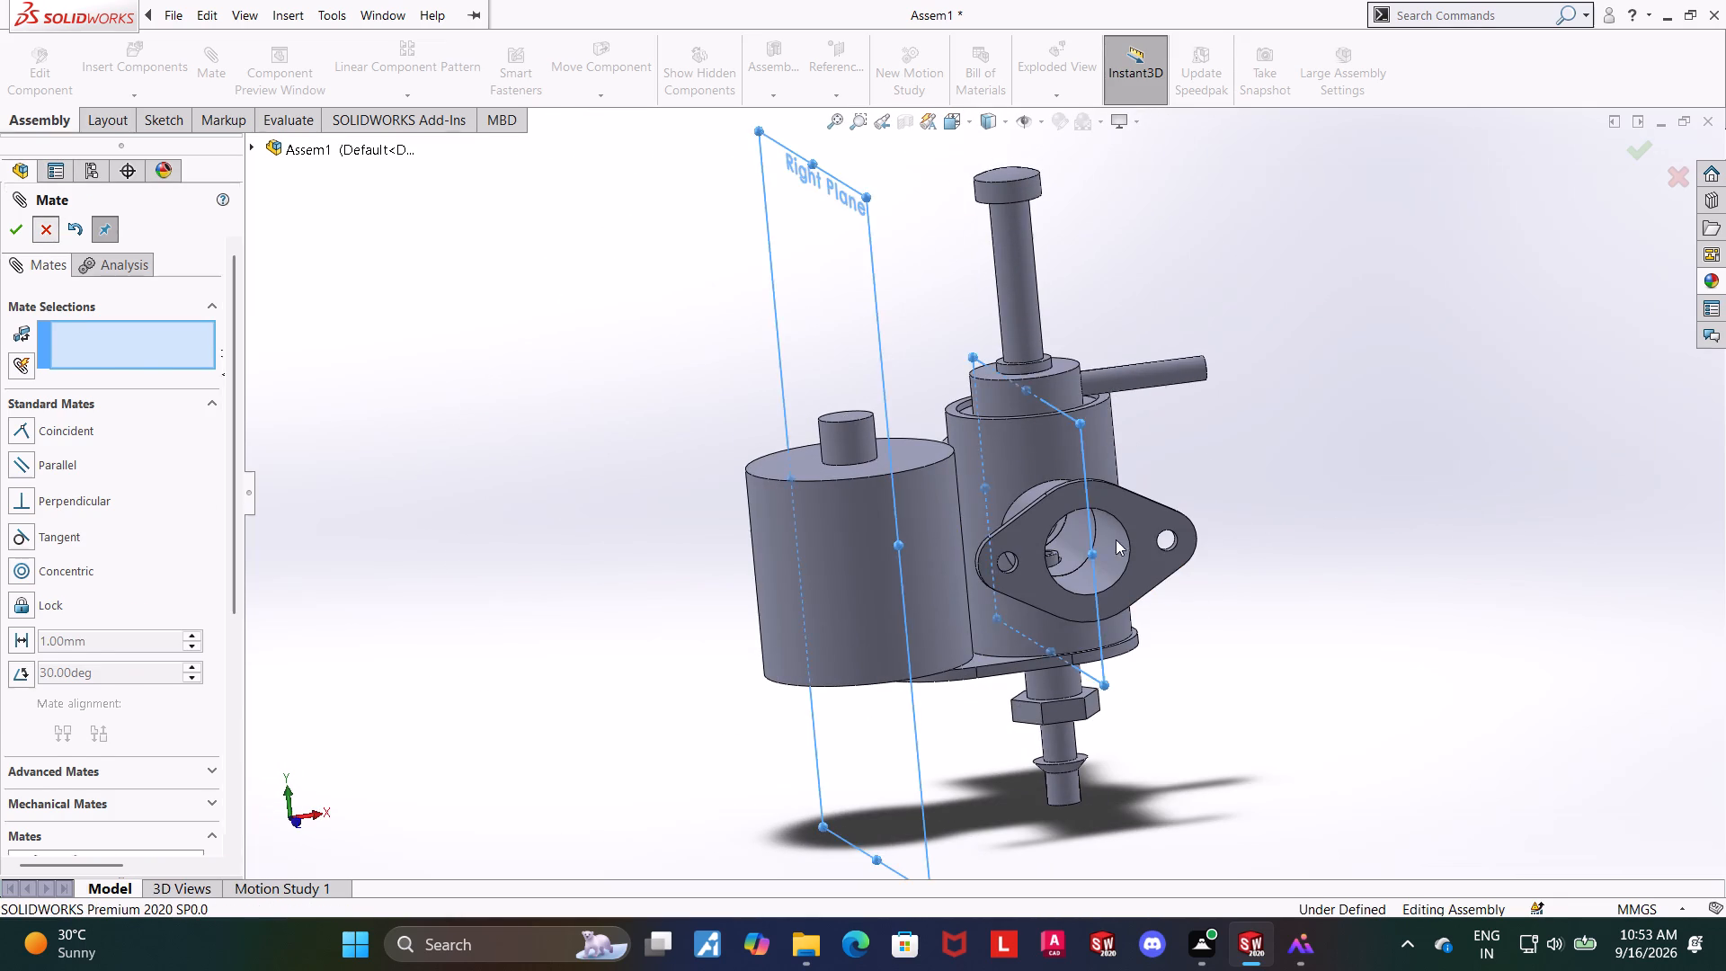
# Test whether the carburetor body can still be moved by pulling on its flange and cylindrical body.
pyautogui.moveTo(1100, 552); pyautogui.dragTo(1275, 514)
pyautogui.moveTo(1010, 459); pyautogui.dragTo(1191, 447)
pyautogui.click(1679, 435)
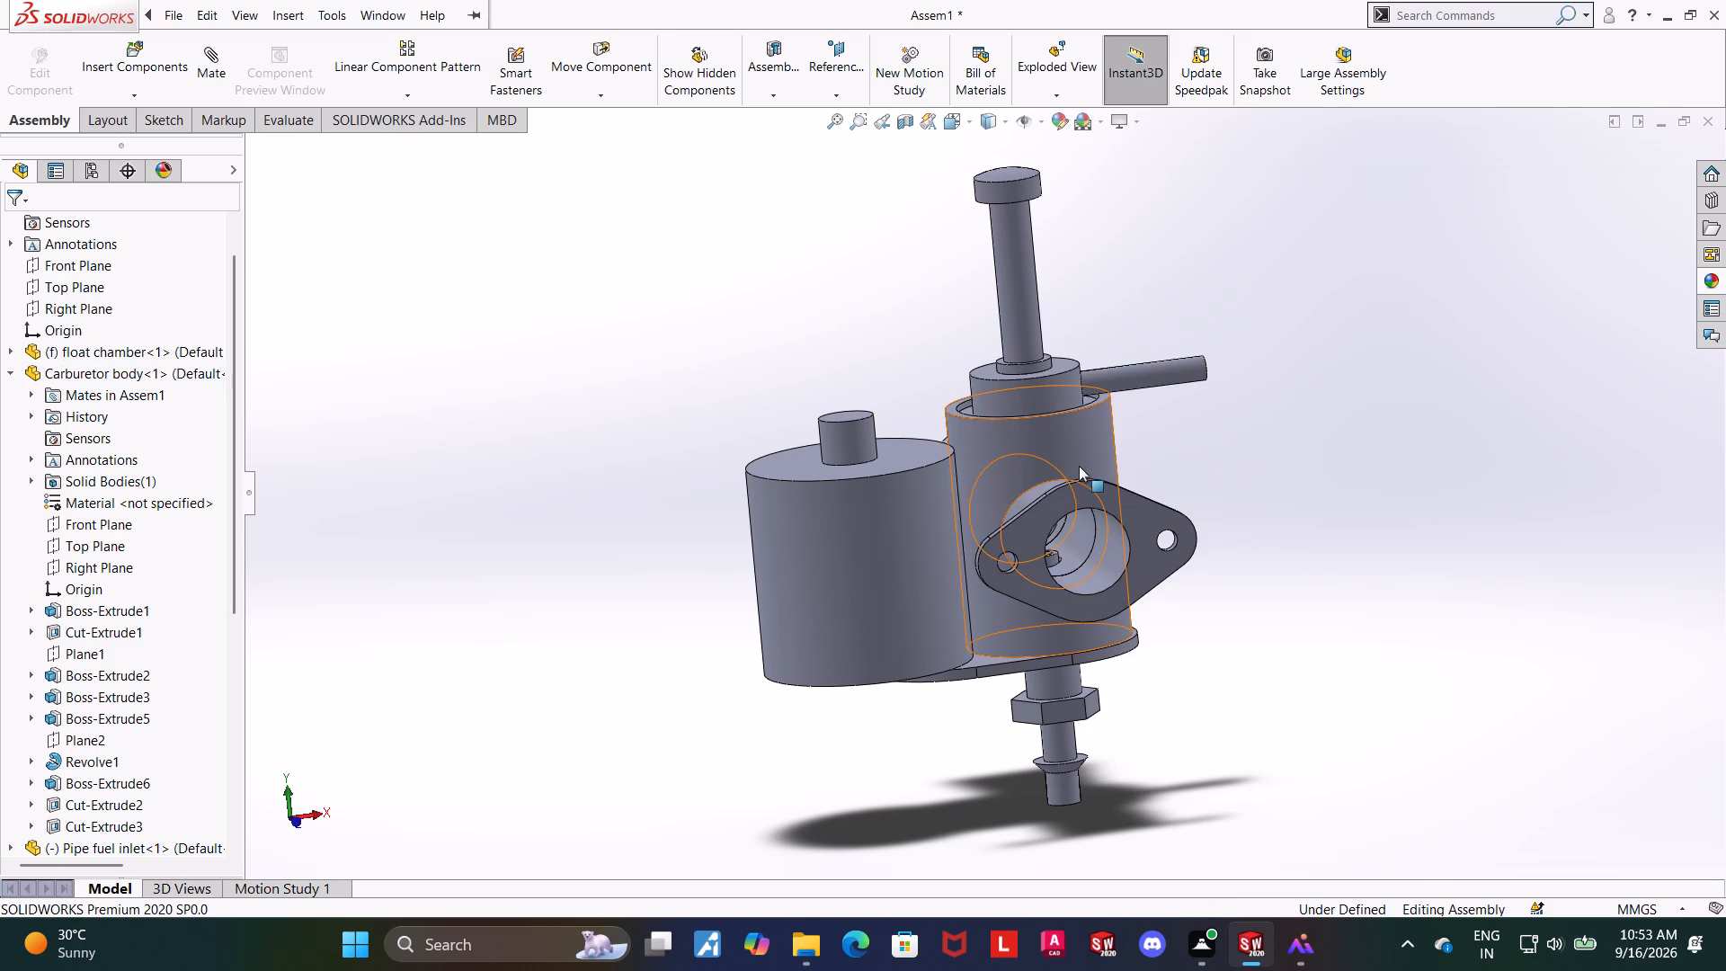
pyautogui.moveTo(1028, 450); pyautogui.dragTo(1280, 398)
pyautogui.click(1468, 411)
pyautogui.moveTo(1284, 584); pyautogui.dragTo(1372, 547, button='middle')
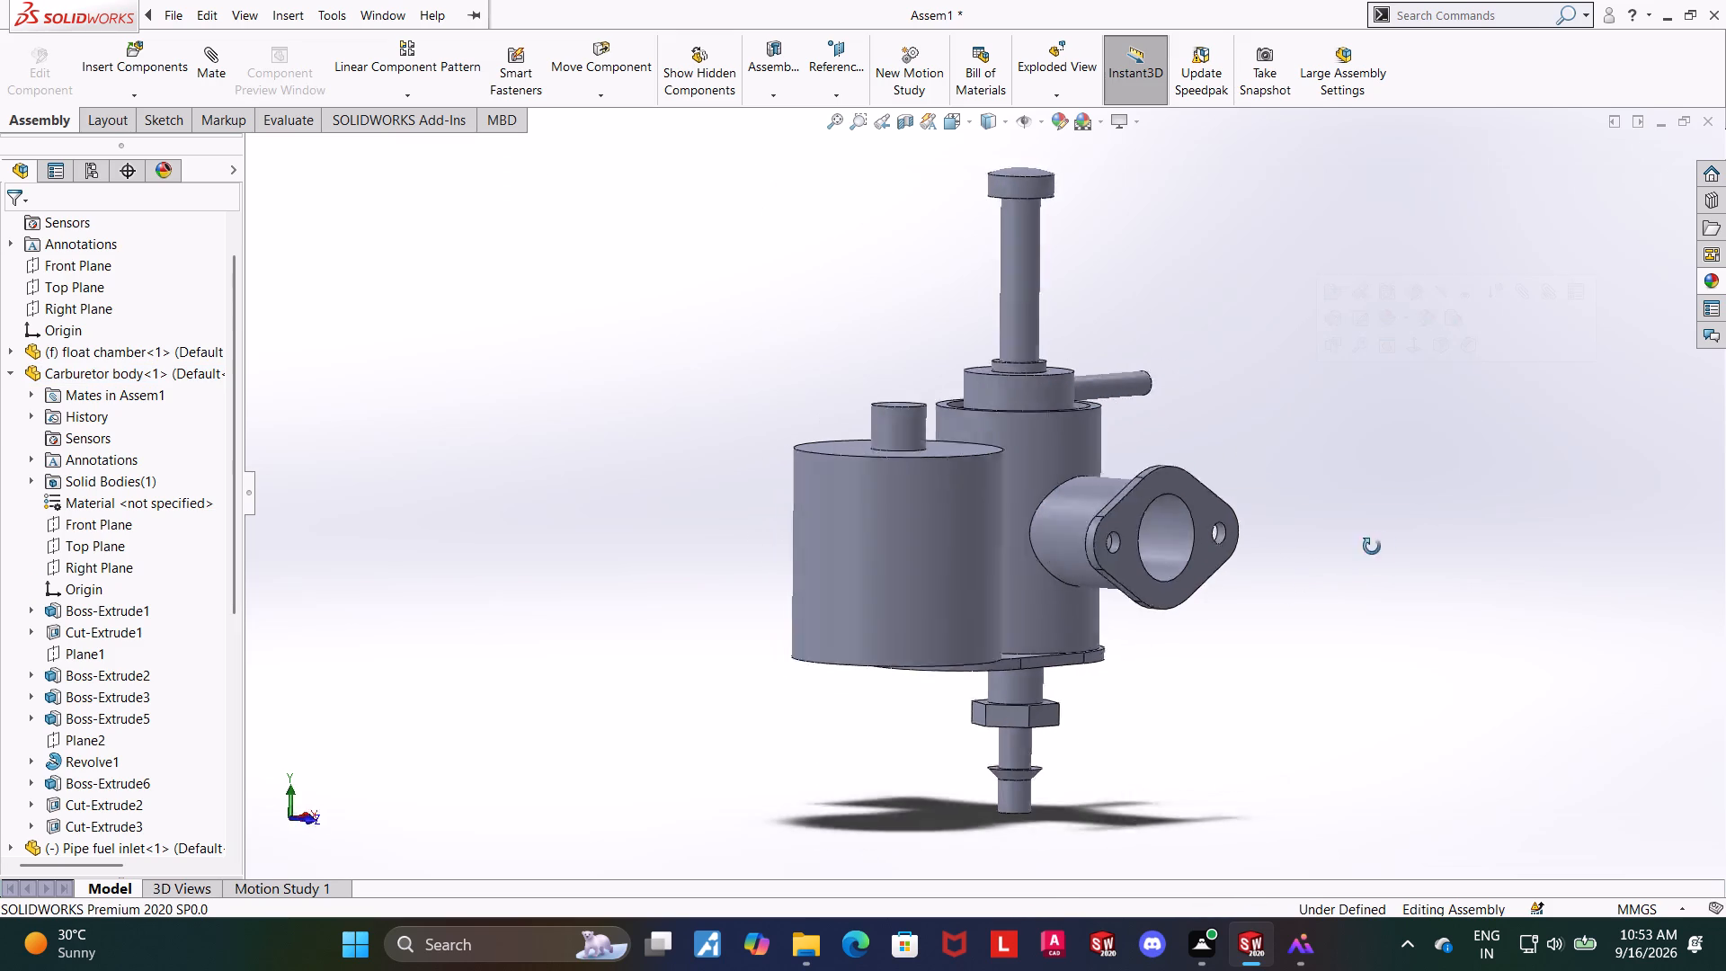
# Examine the assembled carburetor from several sides, including the flange, intake opening and float chamber.
pyautogui.moveTo(1372, 547); pyautogui.dragTo(1432, 532, button='middle')
pyautogui.scroll(1, 1431, 532)
pyautogui.moveTo(1168, 579); pyautogui.dragTo(1188, 585, button='middle')
pyautogui.scroll(1, 1184, 585)
pyautogui.moveTo(1204, 595); pyautogui.dragTo(1290, 615, button='middle')
pyautogui.scroll(2, 1111, 600)
pyautogui.scroll(-3, 1025, 526)
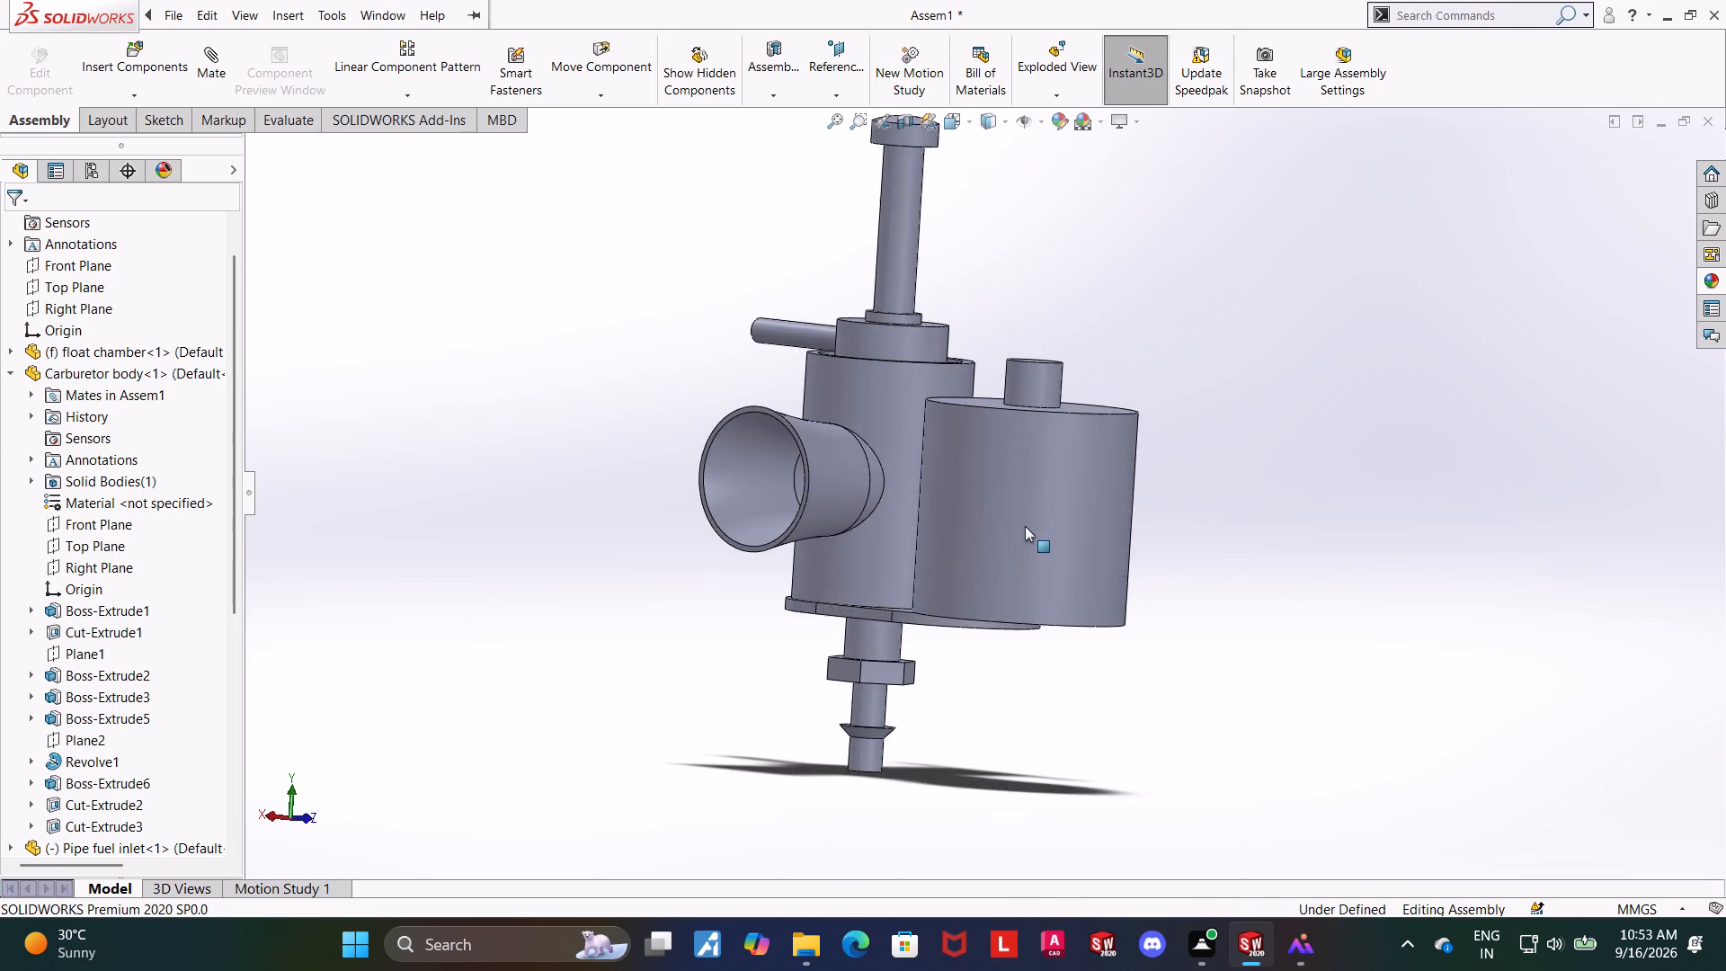
pyautogui.scroll(-1, 1025, 526)
pyautogui.moveTo(1240, 599); pyautogui.dragTo(1346, 634, button='middle')
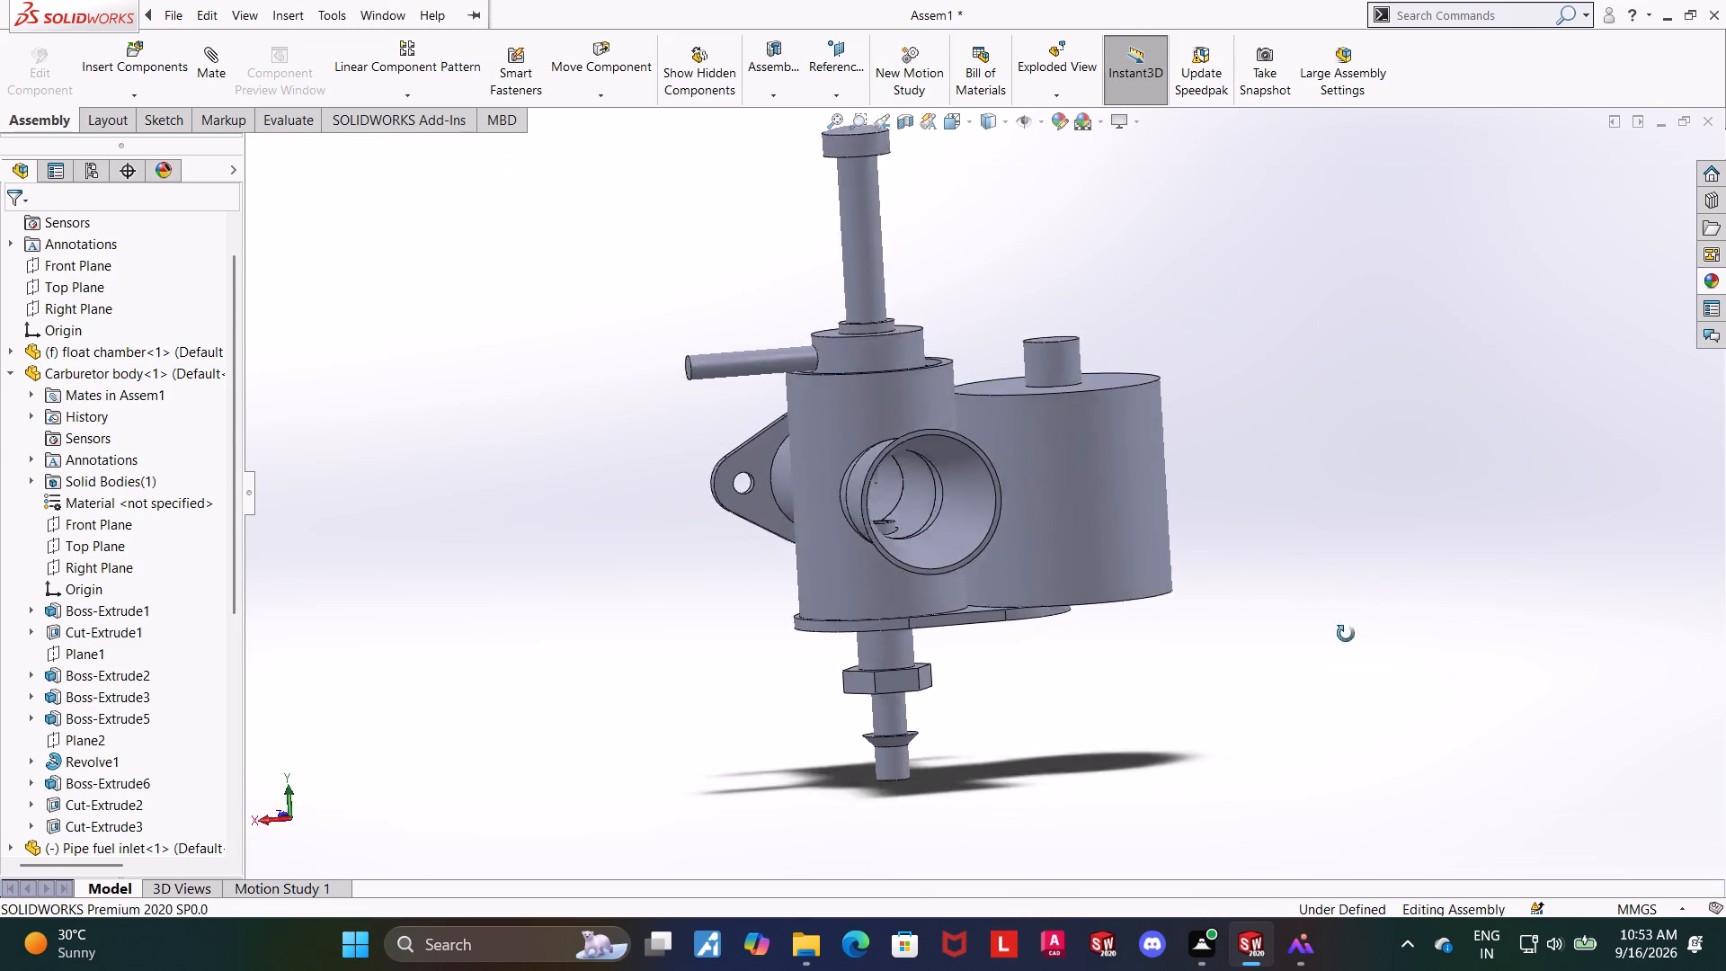
pyautogui.moveTo(1346, 634); pyautogui.dragTo(1260, 659, button='middle')
pyautogui.scroll(2, 1259, 659)
pyautogui.moveTo(1077, 590); pyautogui.dragTo(1143, 613, button='middle')
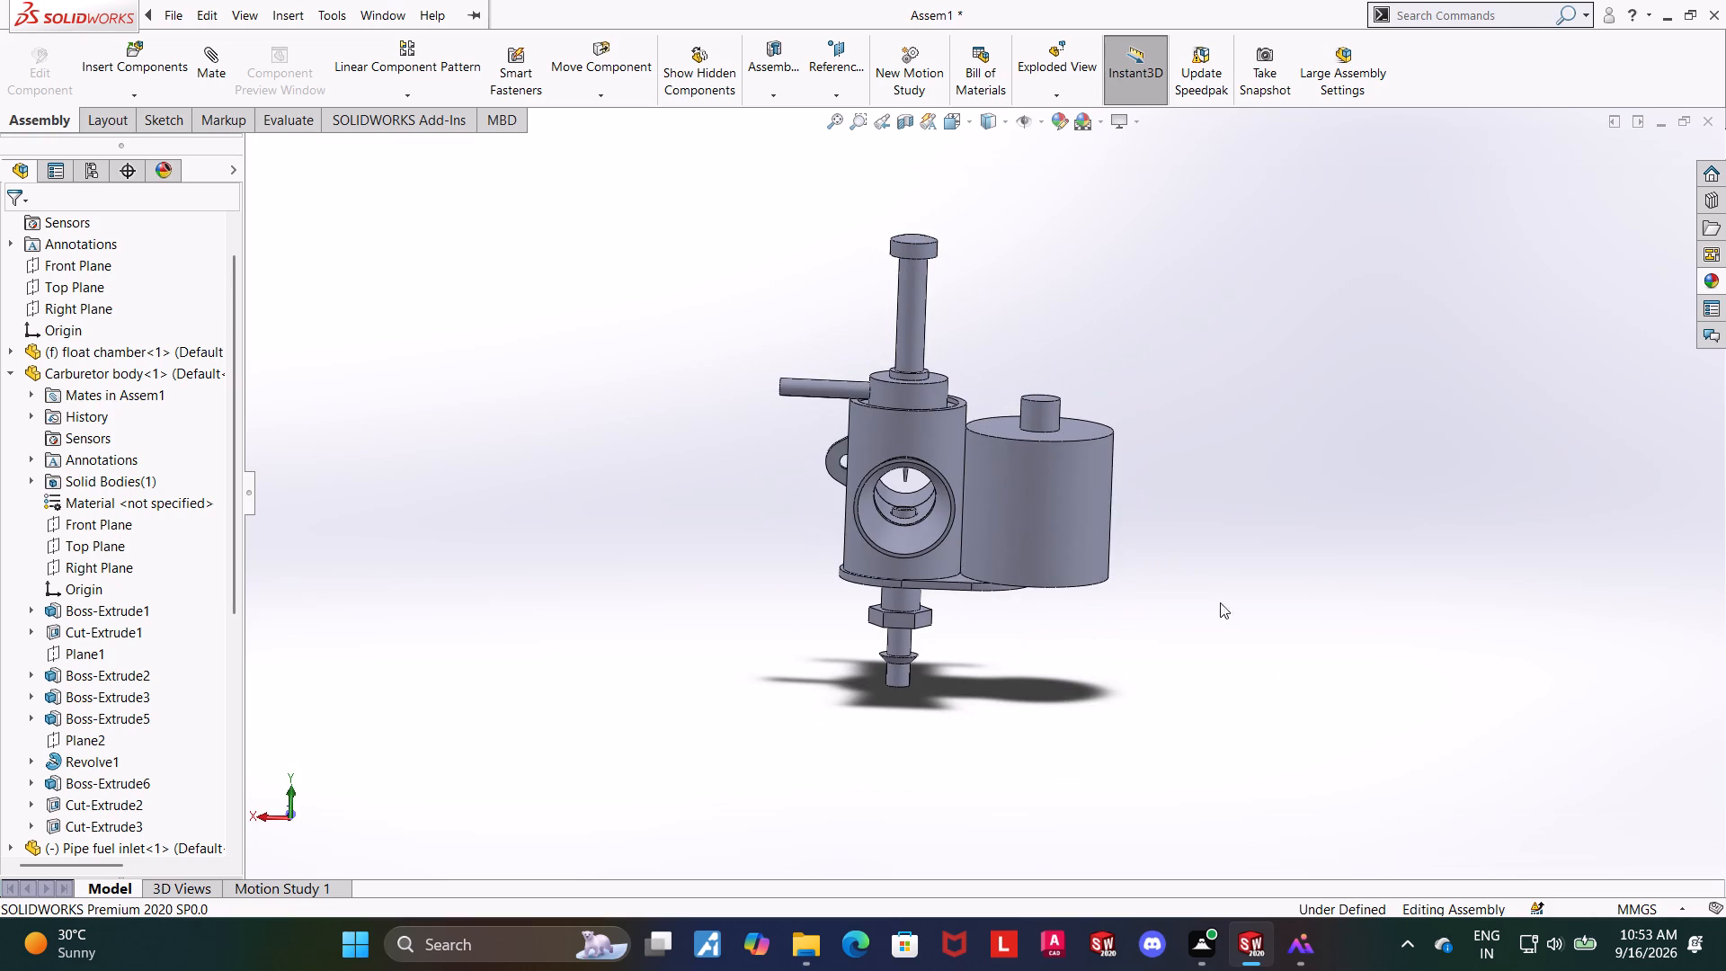
pyautogui.moveTo(1213, 426); pyautogui.dragTo(1227, 423)
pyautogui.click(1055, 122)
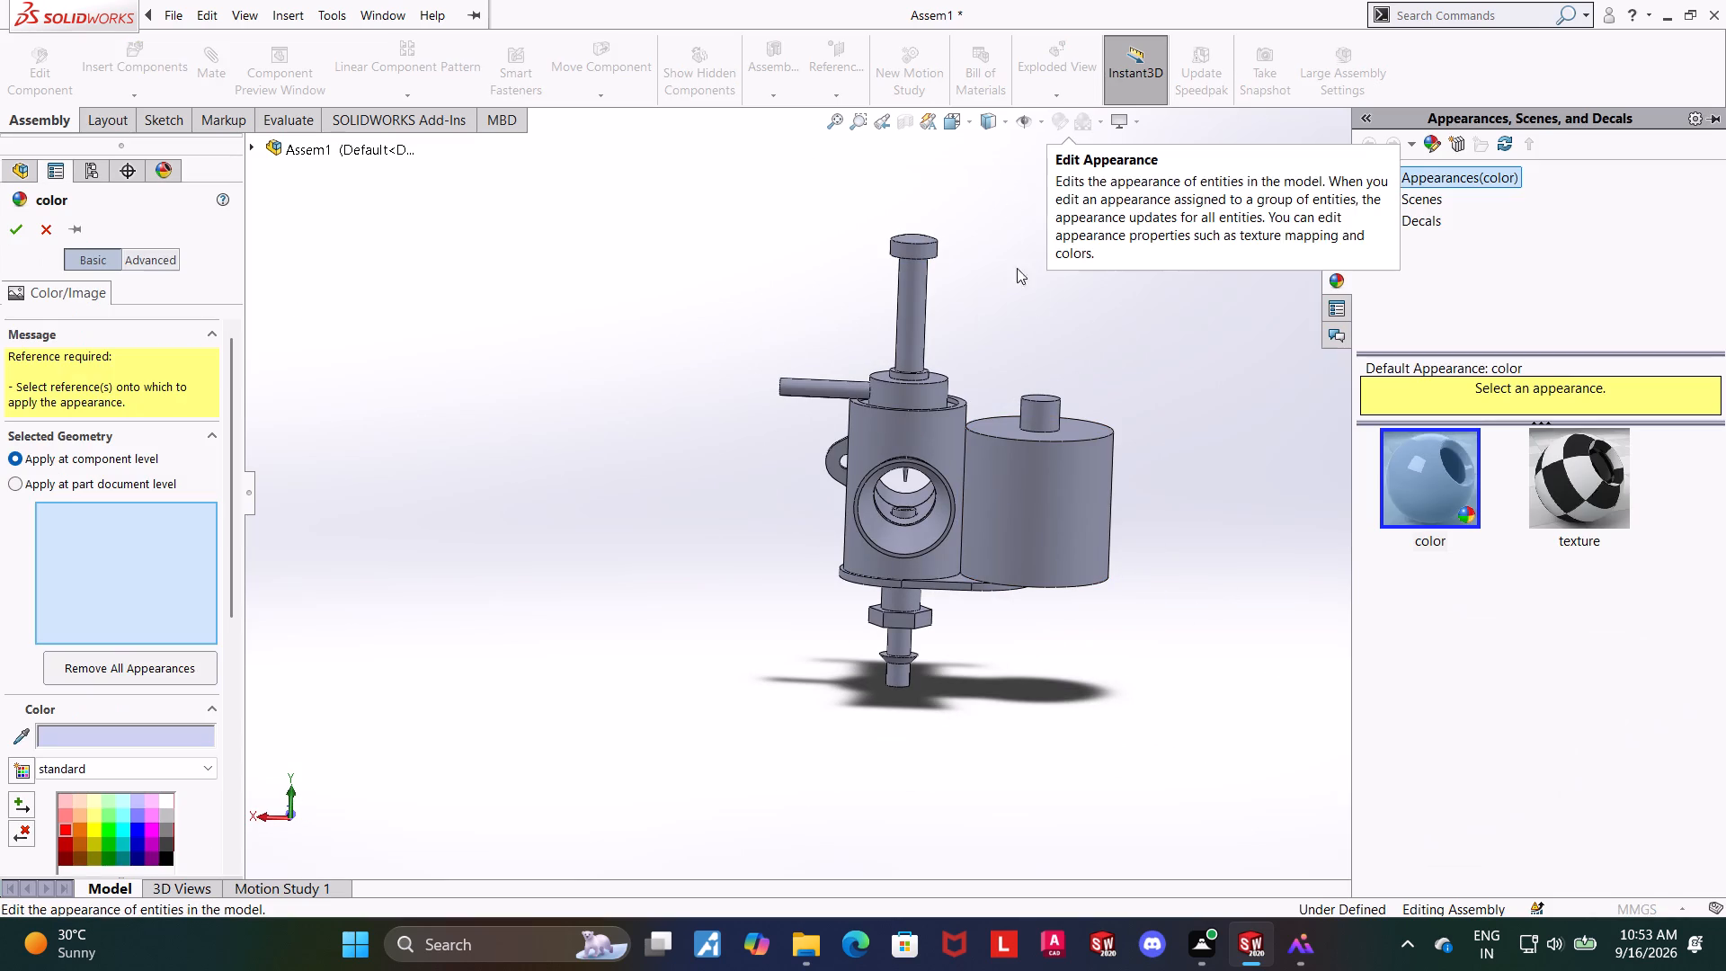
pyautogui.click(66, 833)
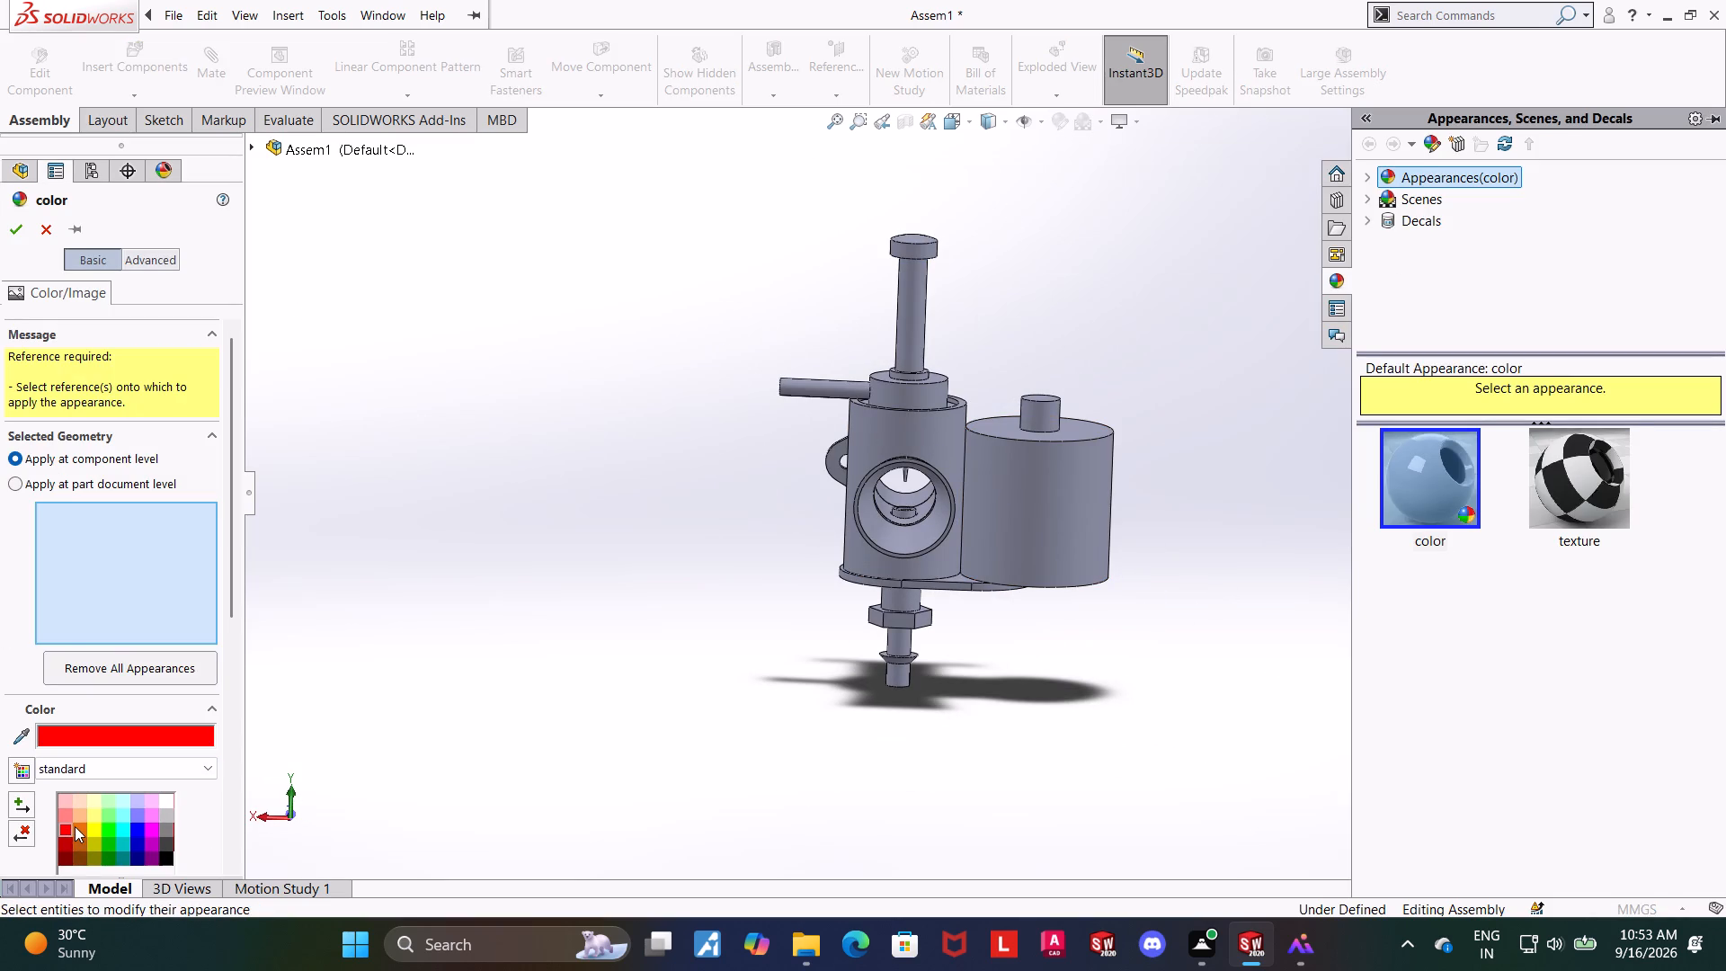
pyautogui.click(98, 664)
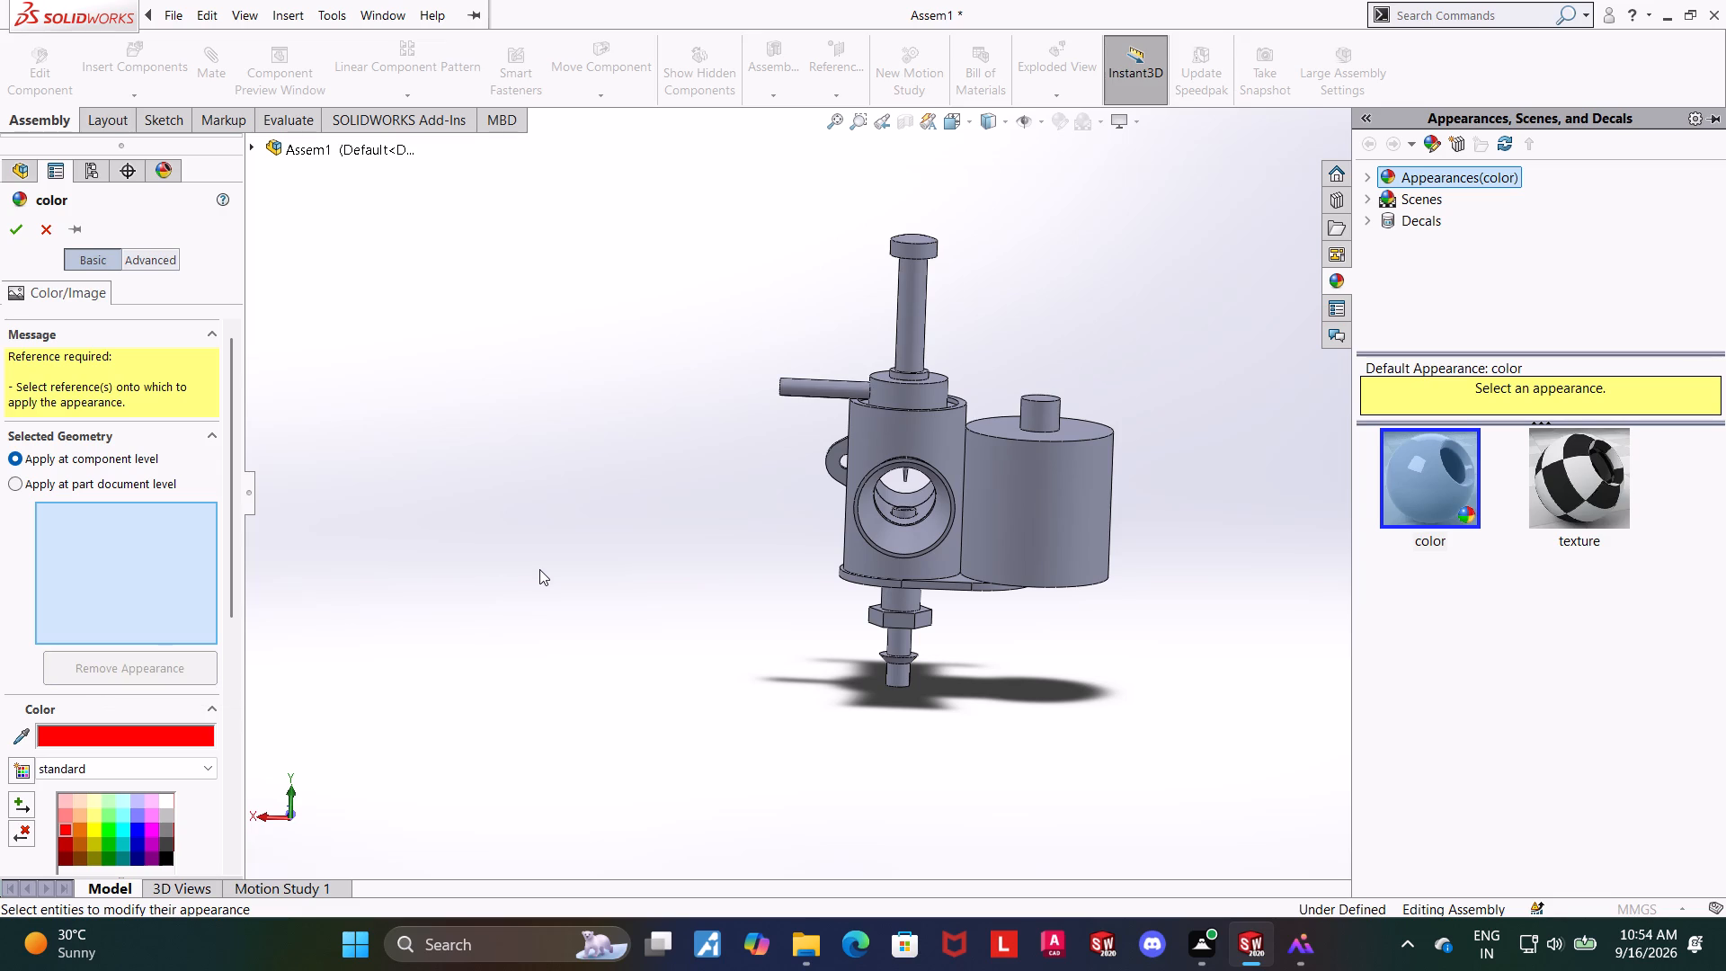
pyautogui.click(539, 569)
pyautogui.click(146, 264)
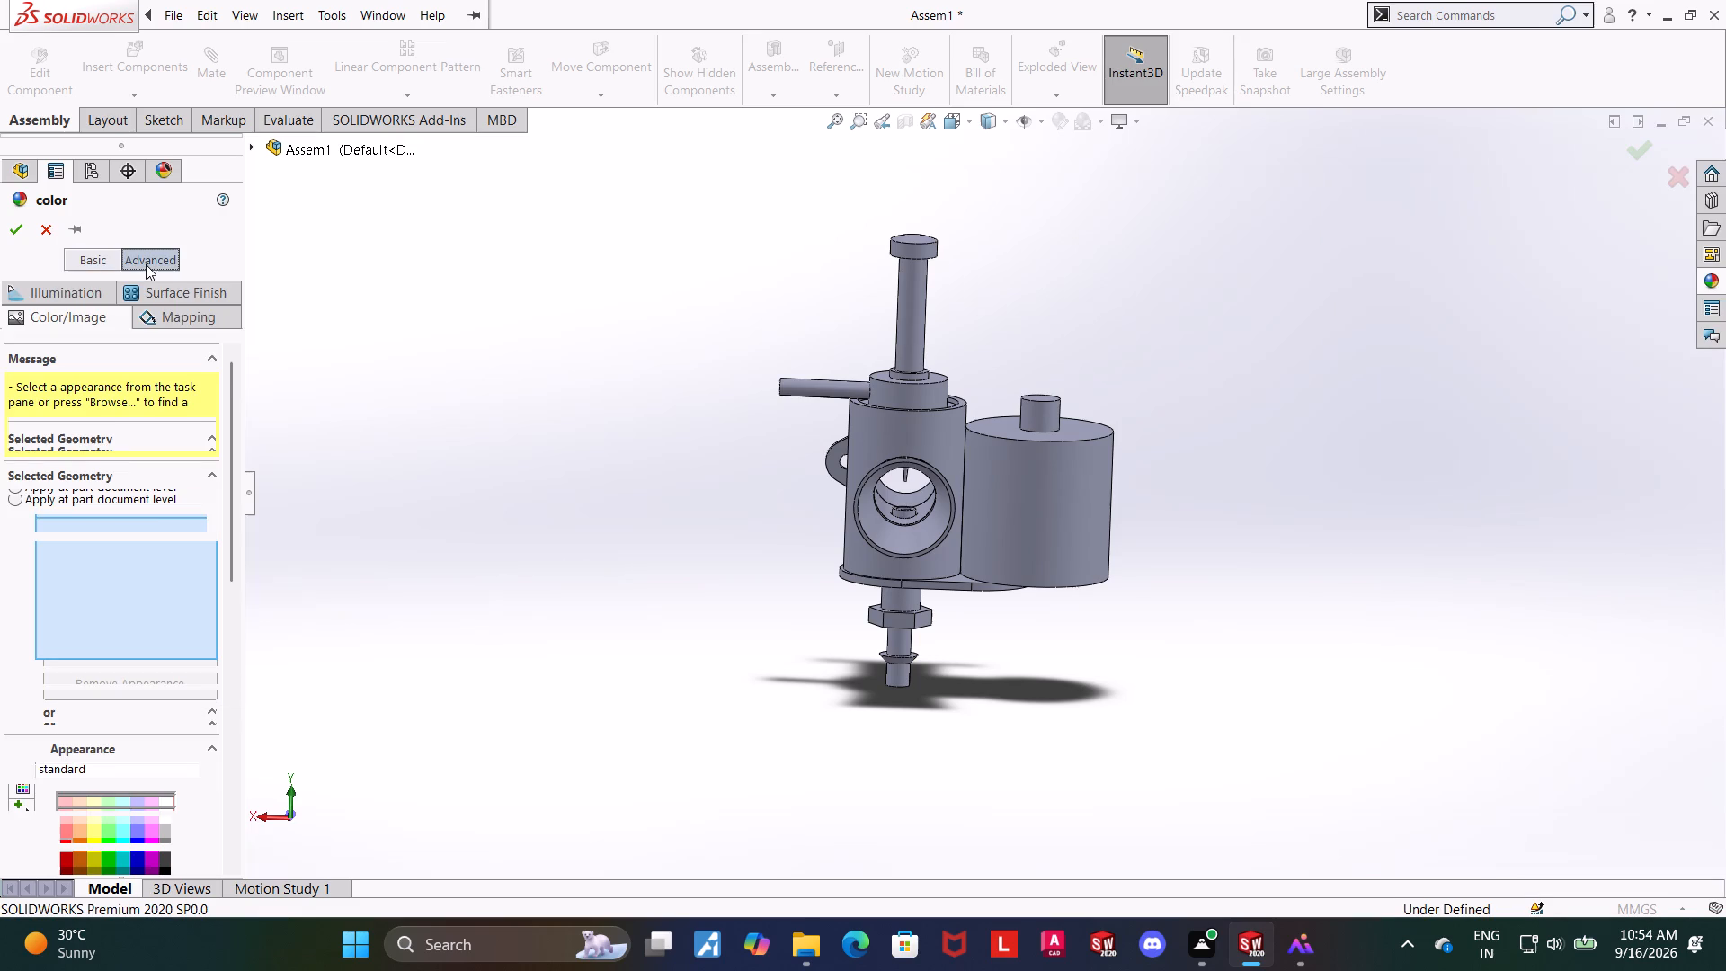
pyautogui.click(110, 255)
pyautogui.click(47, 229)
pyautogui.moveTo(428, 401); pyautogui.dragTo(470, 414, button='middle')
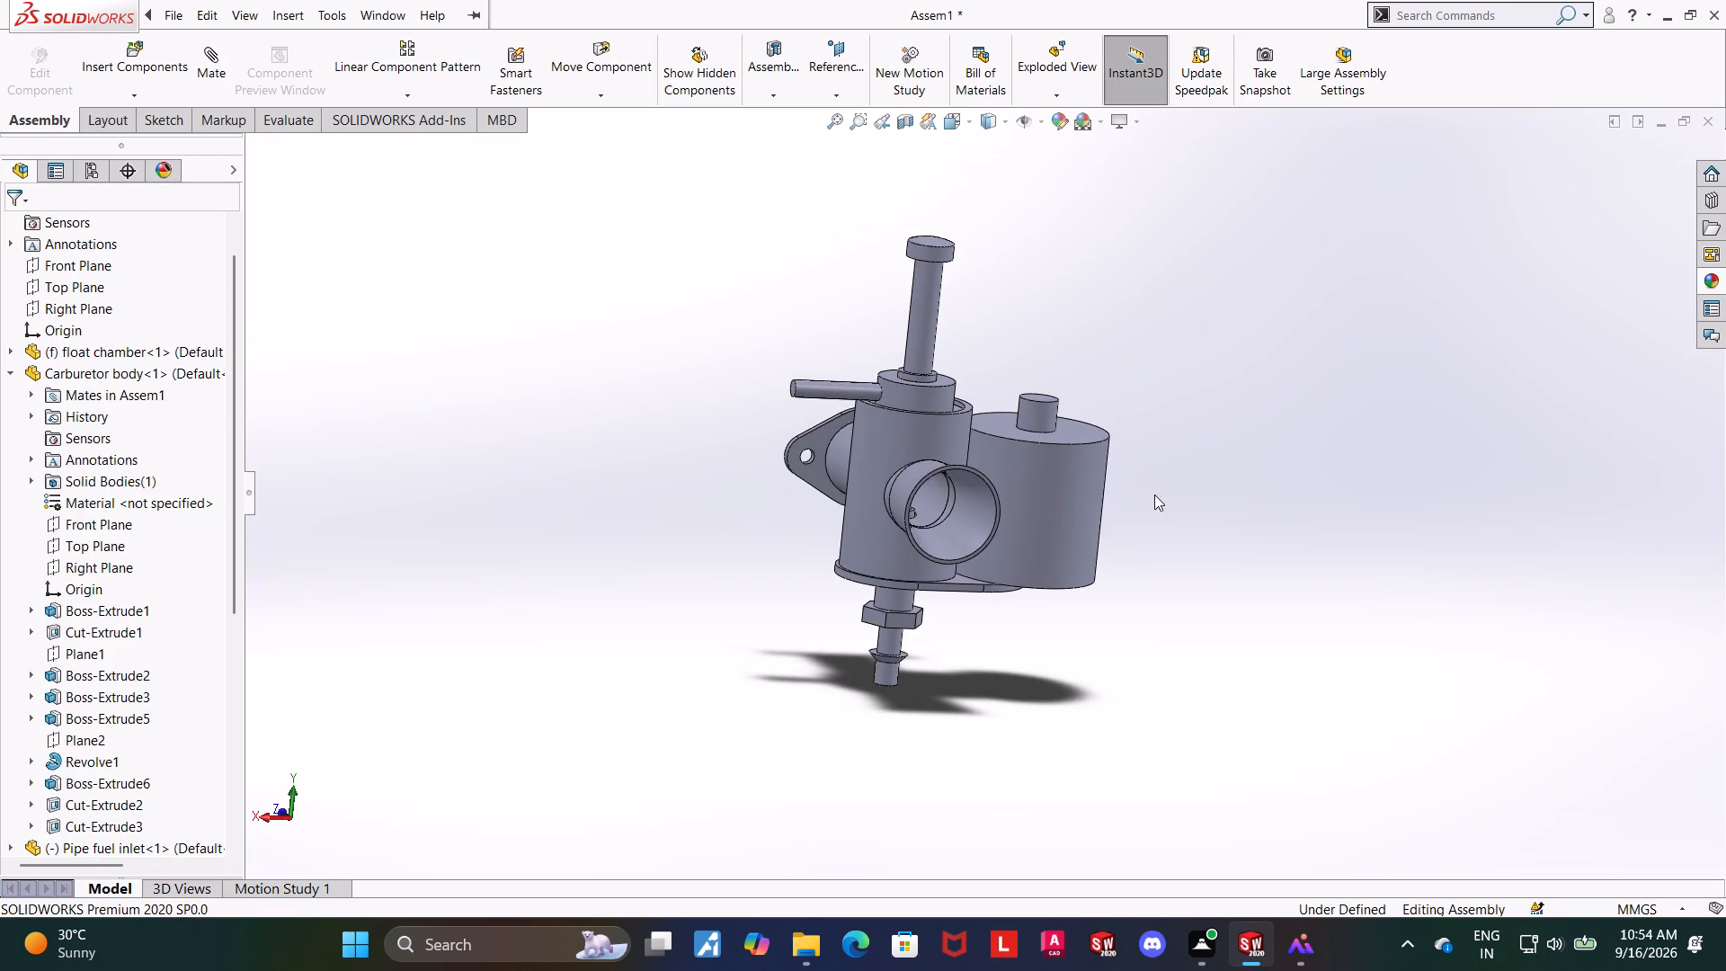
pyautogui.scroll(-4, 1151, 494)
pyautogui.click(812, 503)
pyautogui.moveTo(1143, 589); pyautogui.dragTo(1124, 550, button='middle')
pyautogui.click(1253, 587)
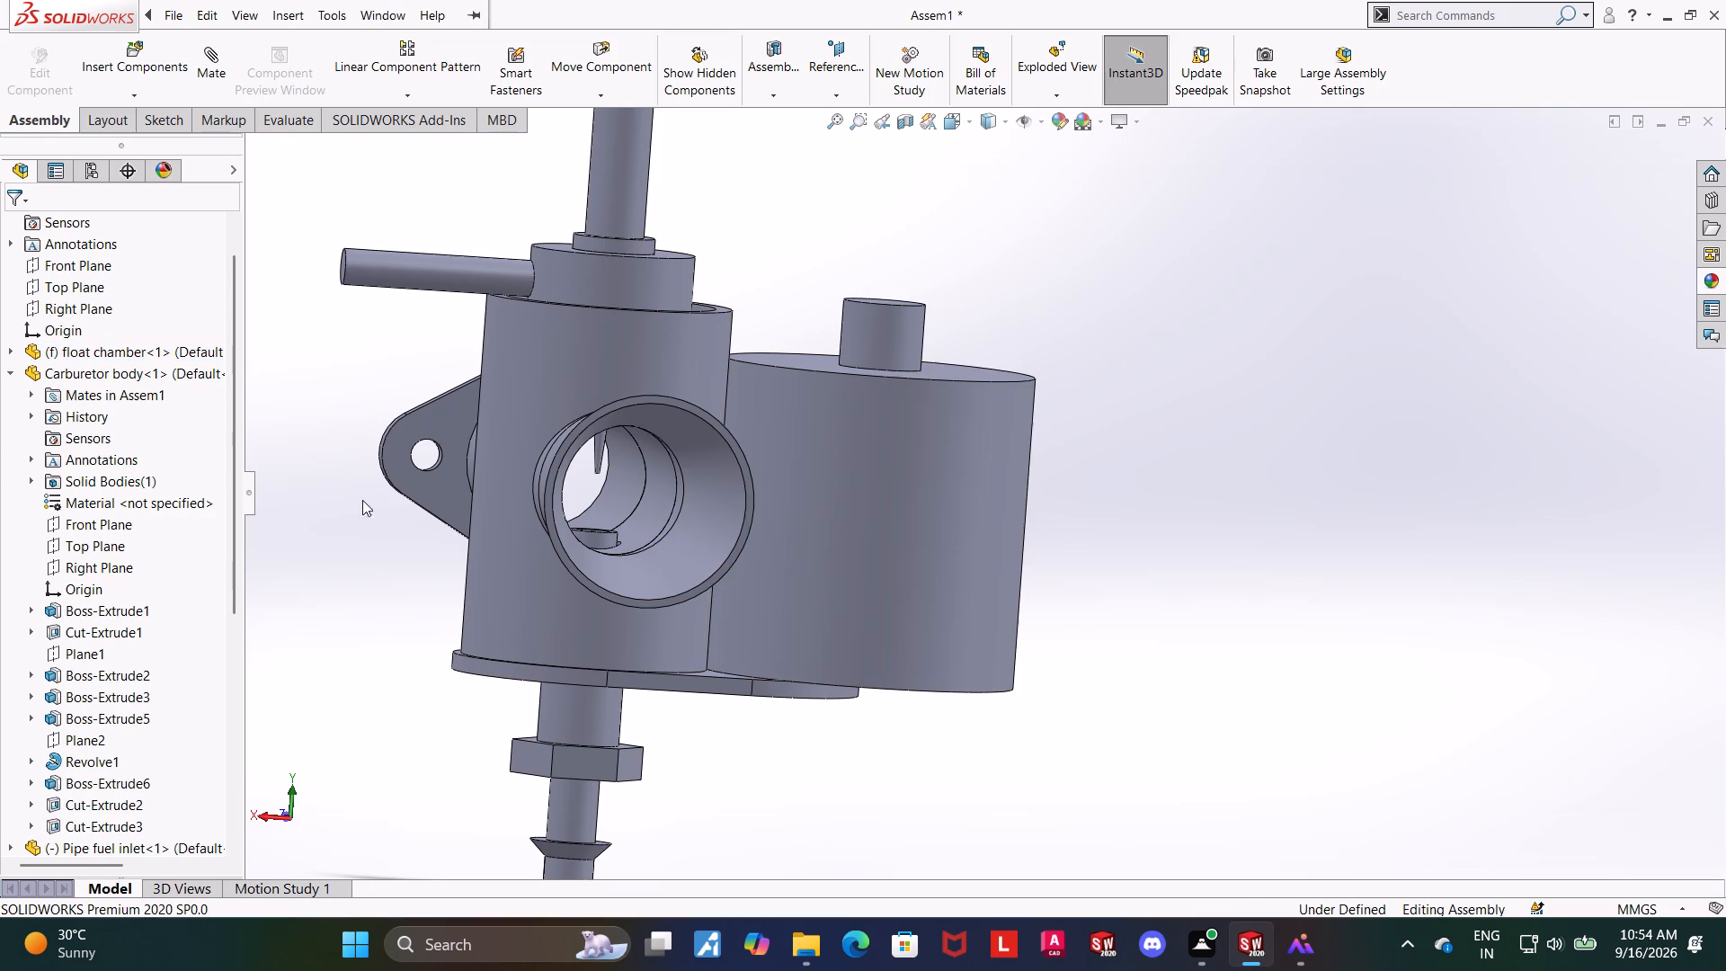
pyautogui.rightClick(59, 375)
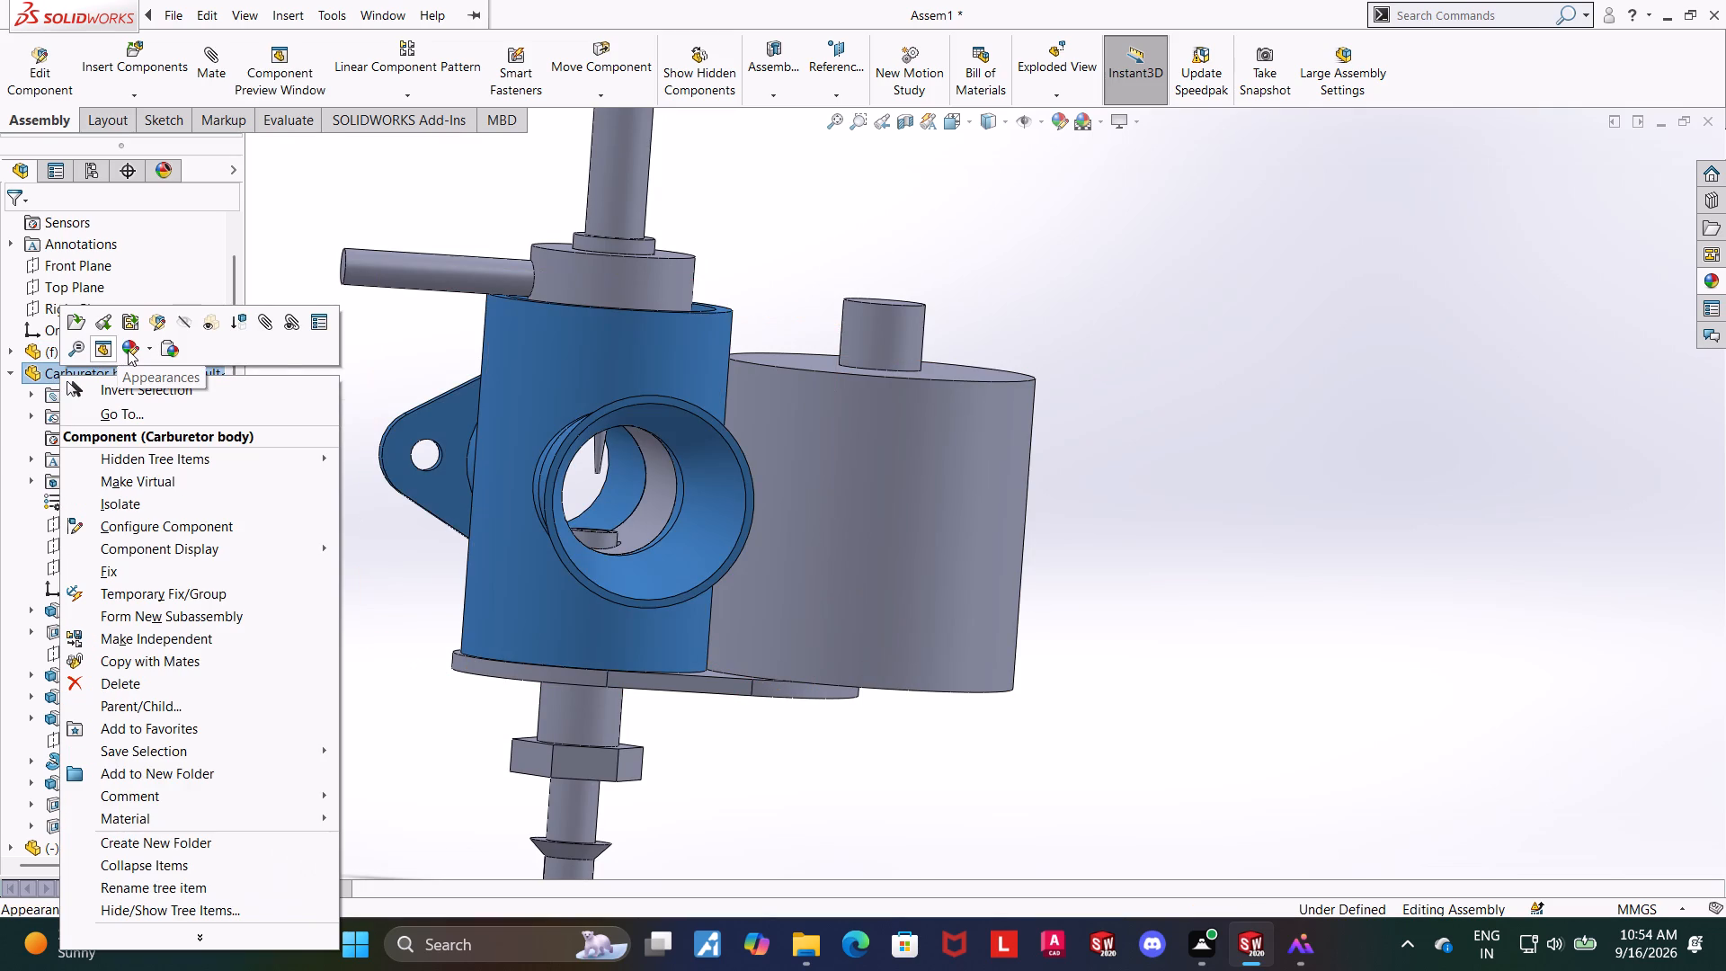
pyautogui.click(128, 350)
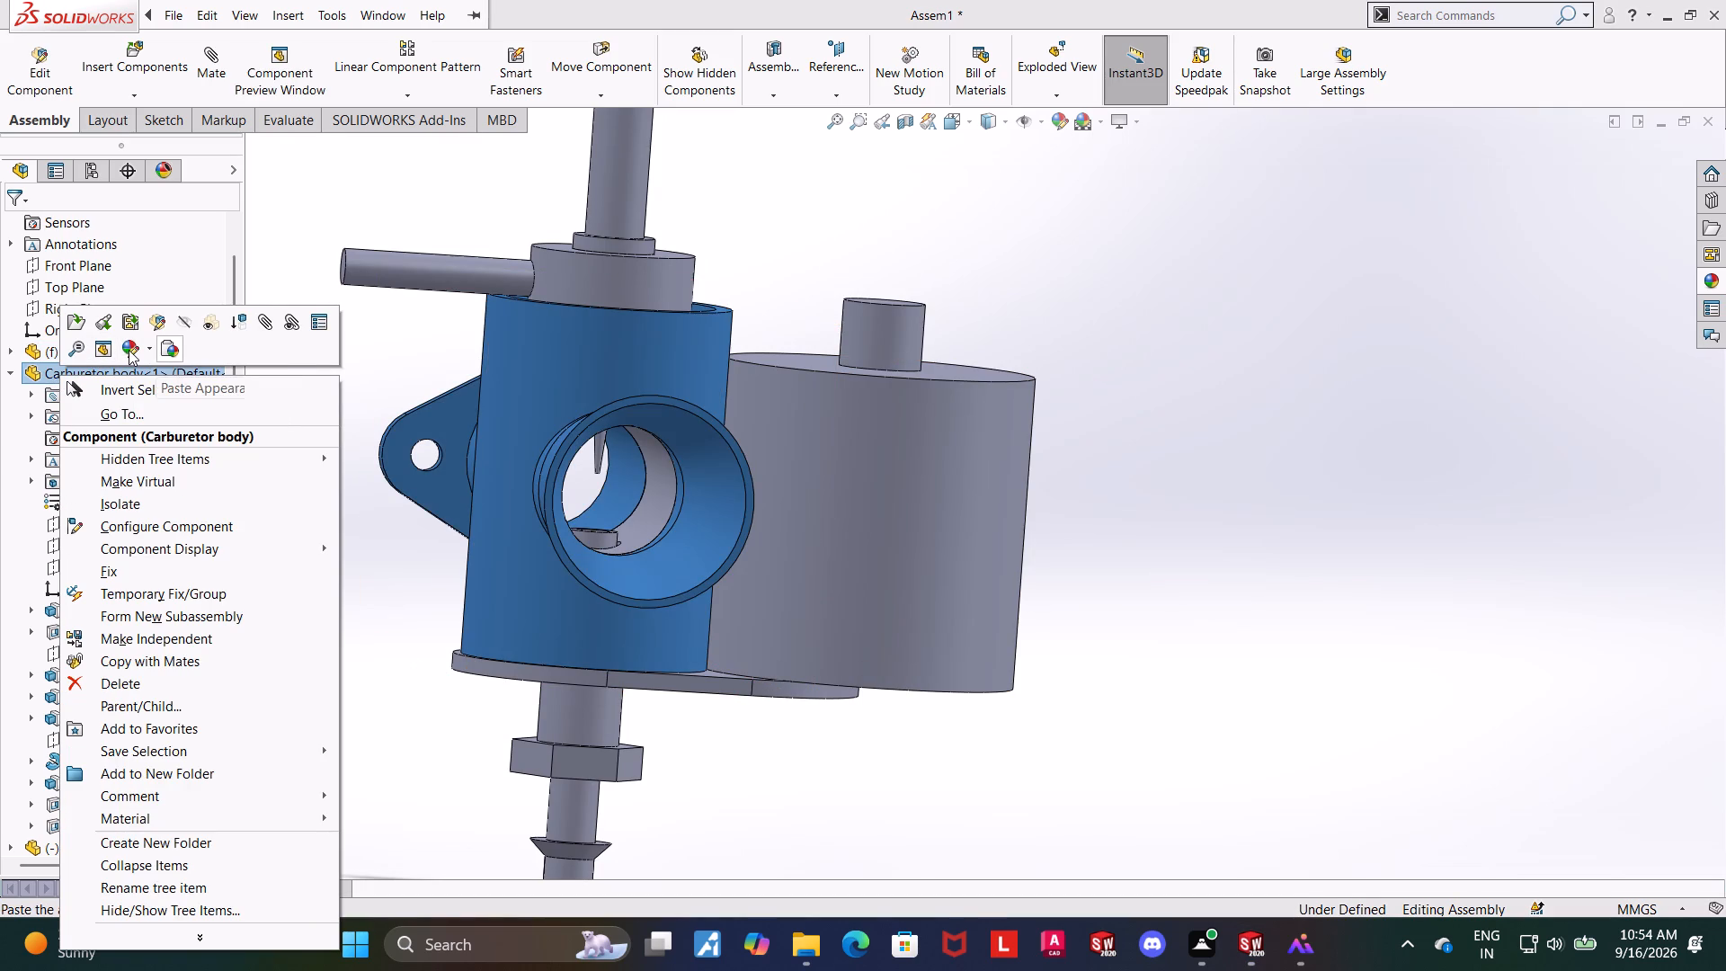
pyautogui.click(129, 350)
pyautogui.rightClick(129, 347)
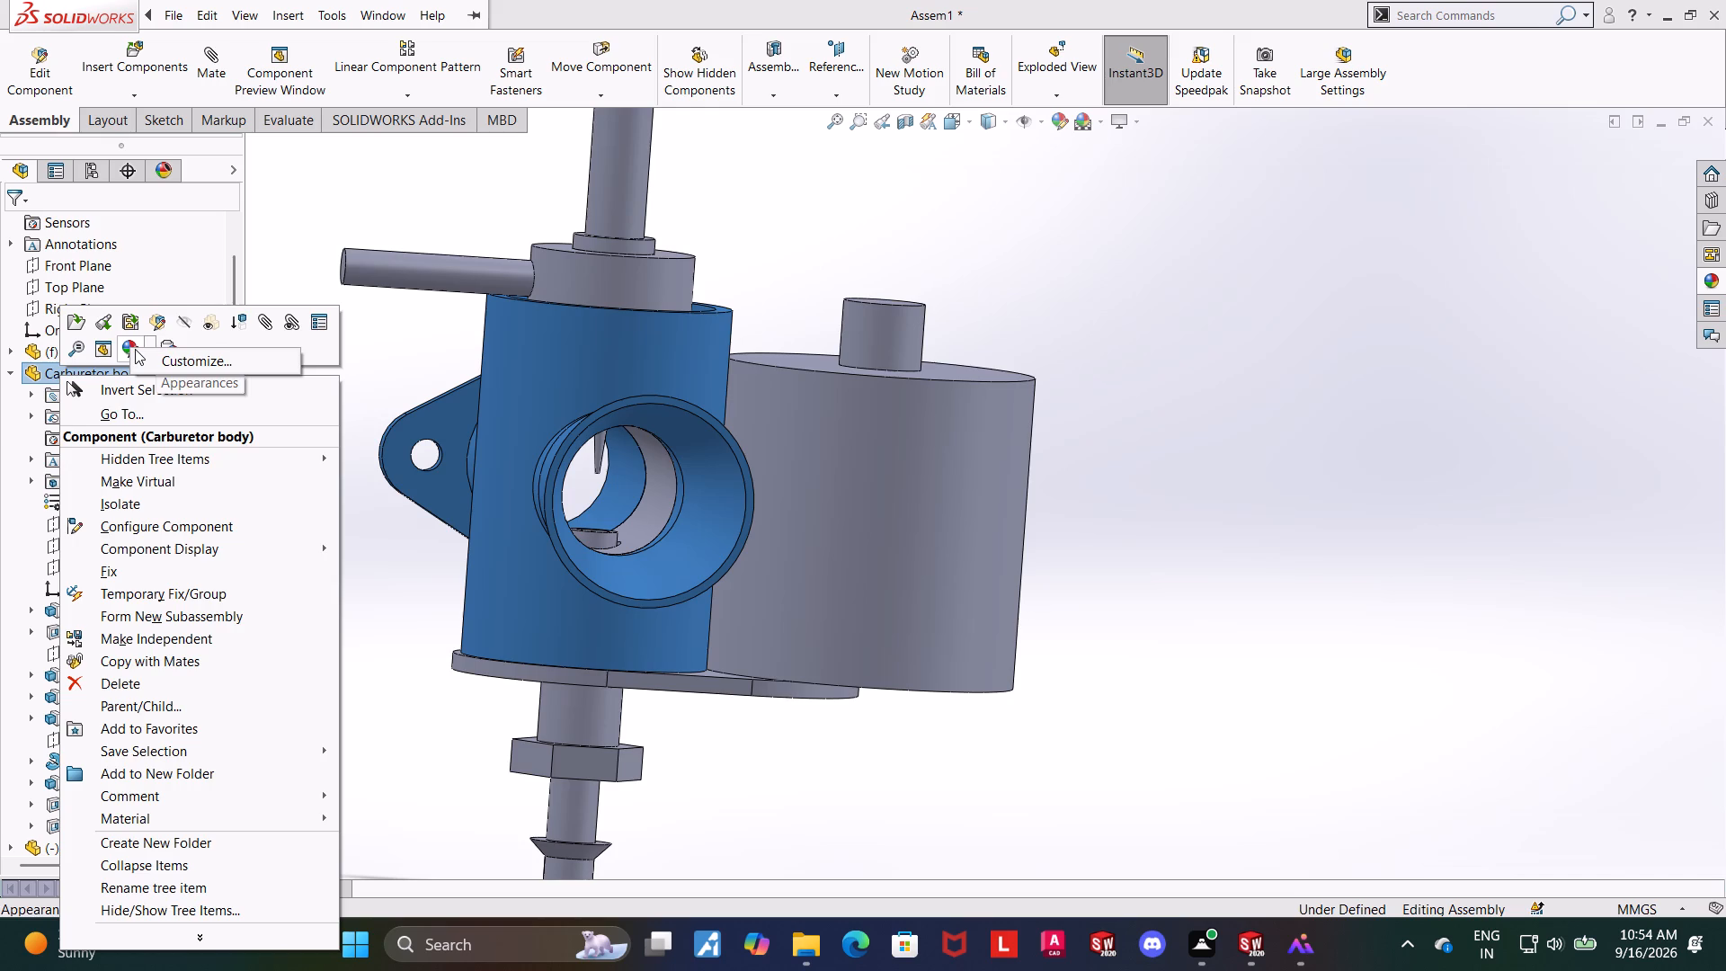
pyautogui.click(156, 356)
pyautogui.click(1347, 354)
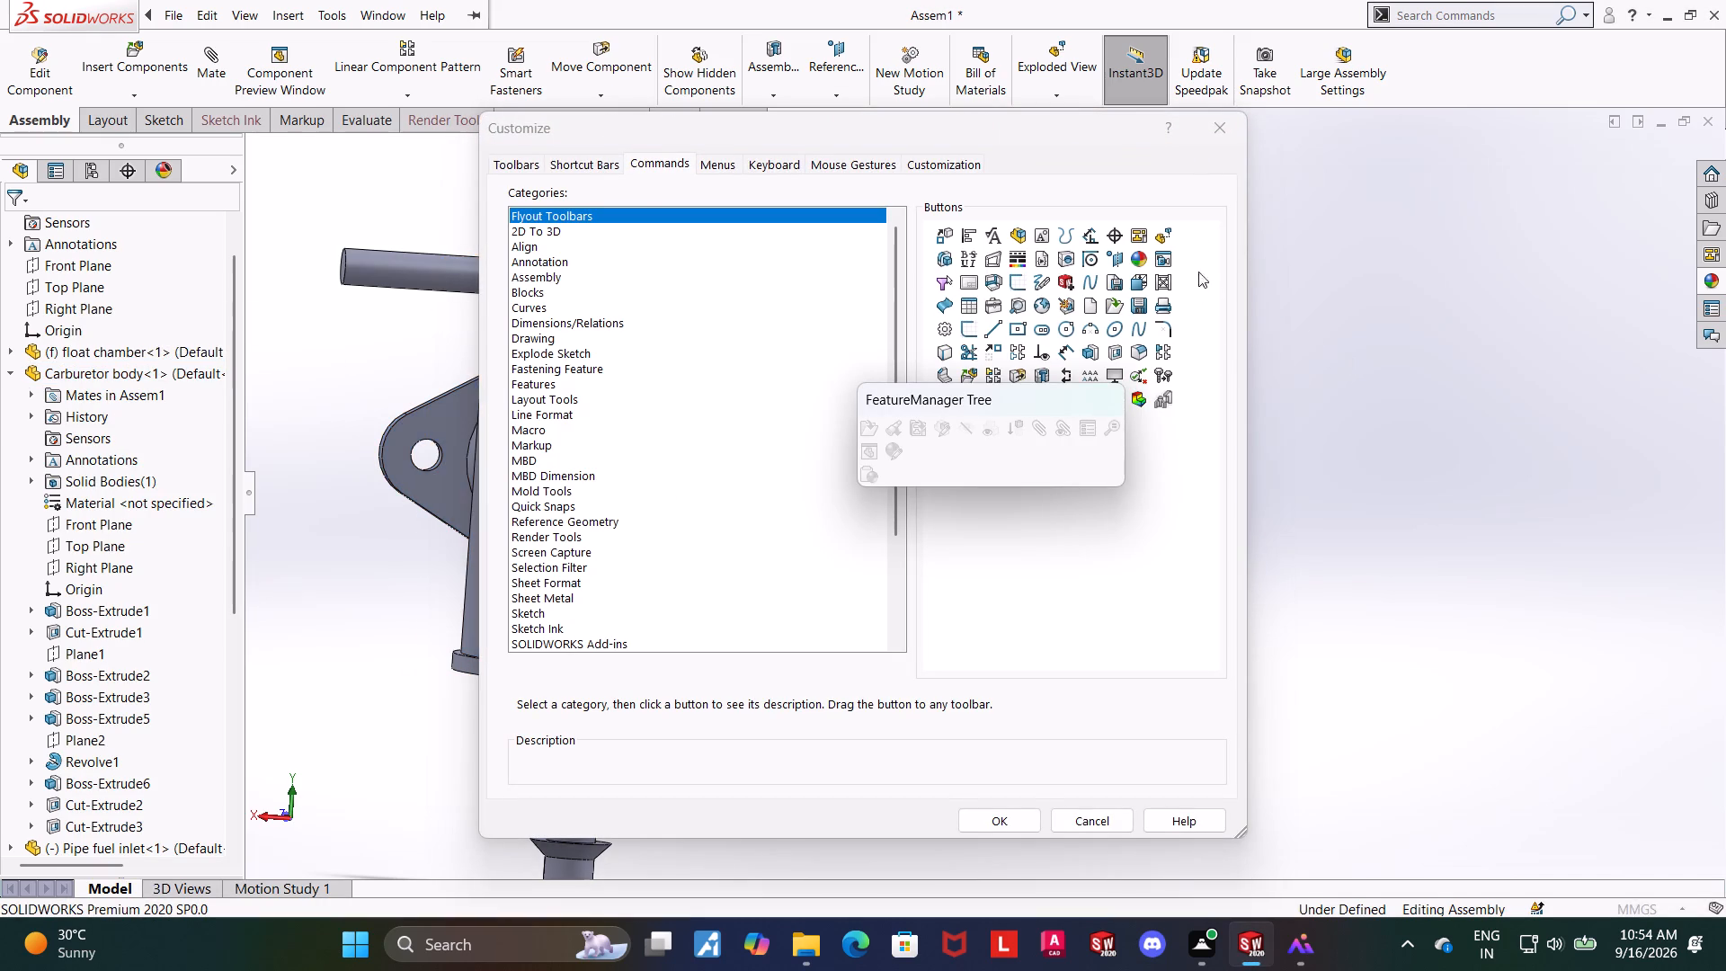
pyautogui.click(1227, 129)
# Color the carburetor body yellow at component level.
pyautogui.click(90, 379)
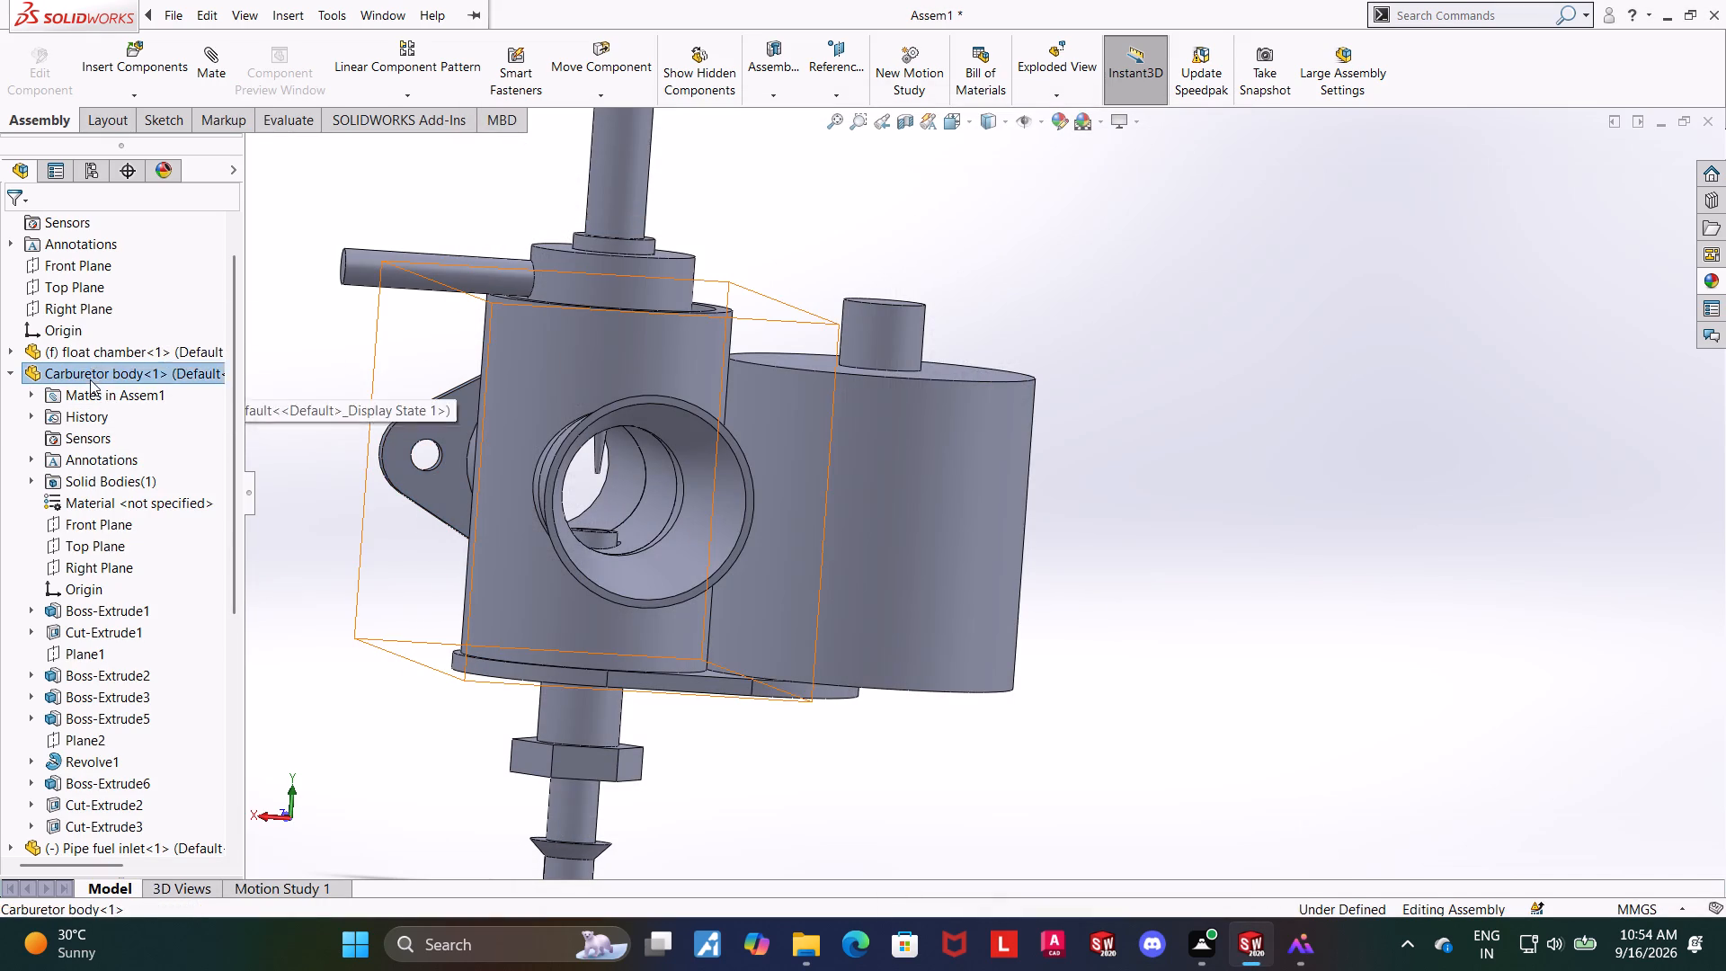
pyautogui.click(157, 356)
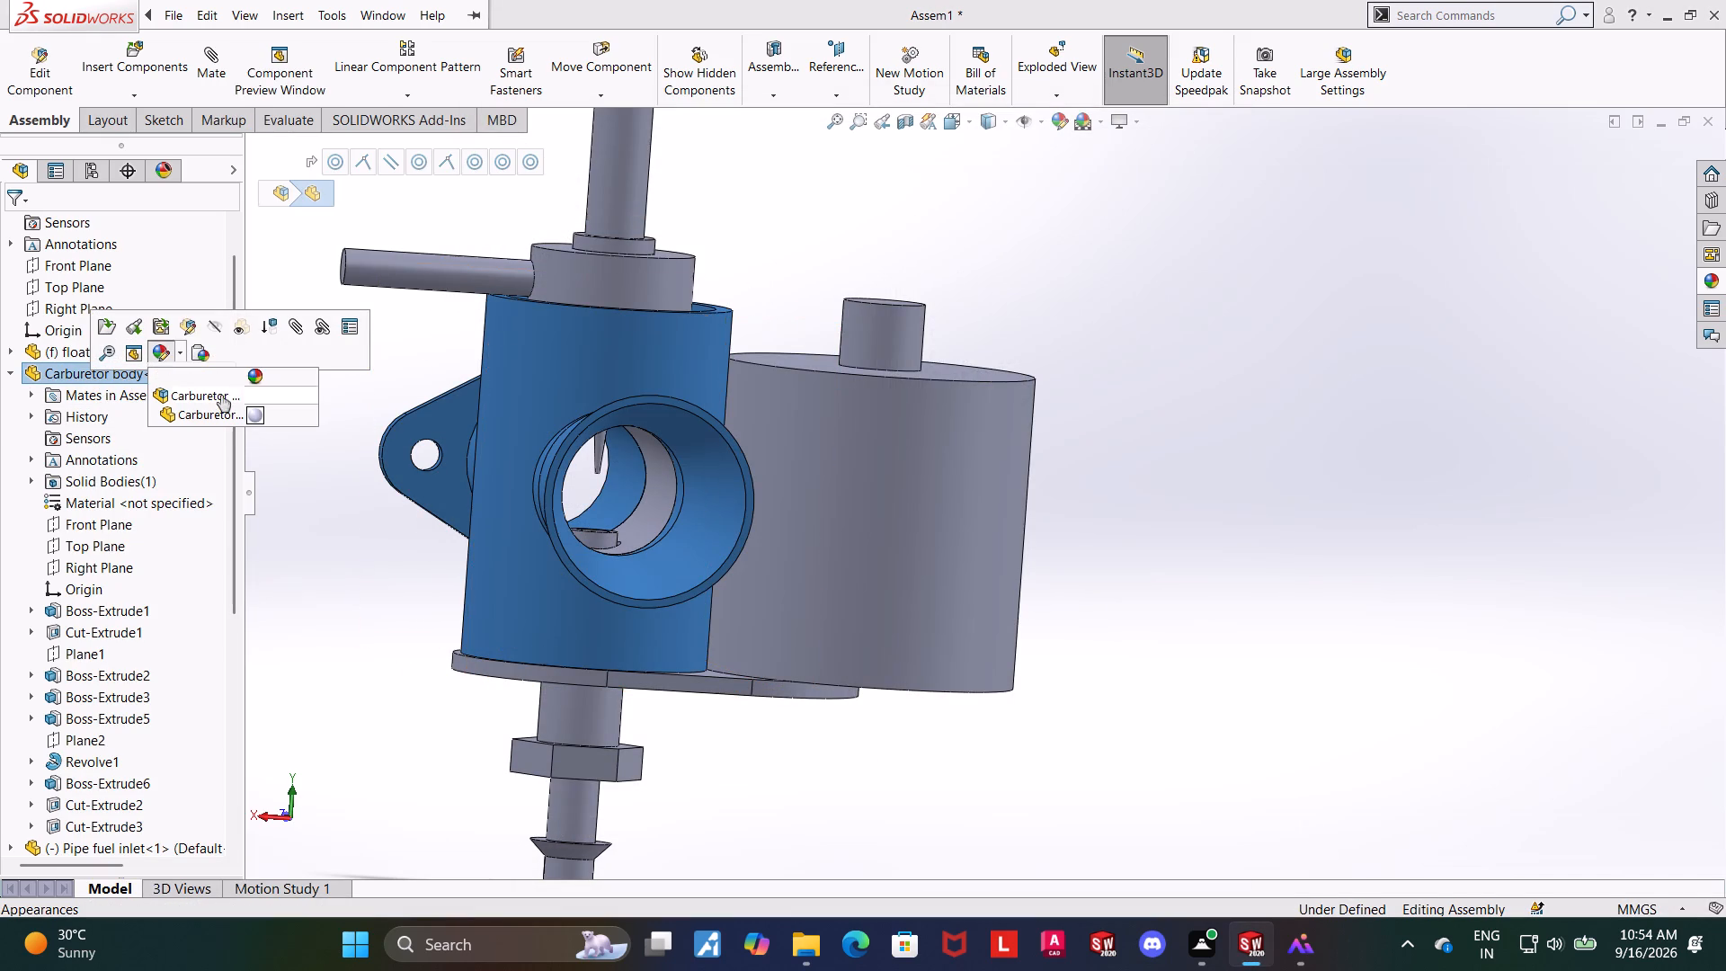
pyautogui.click(218, 396)
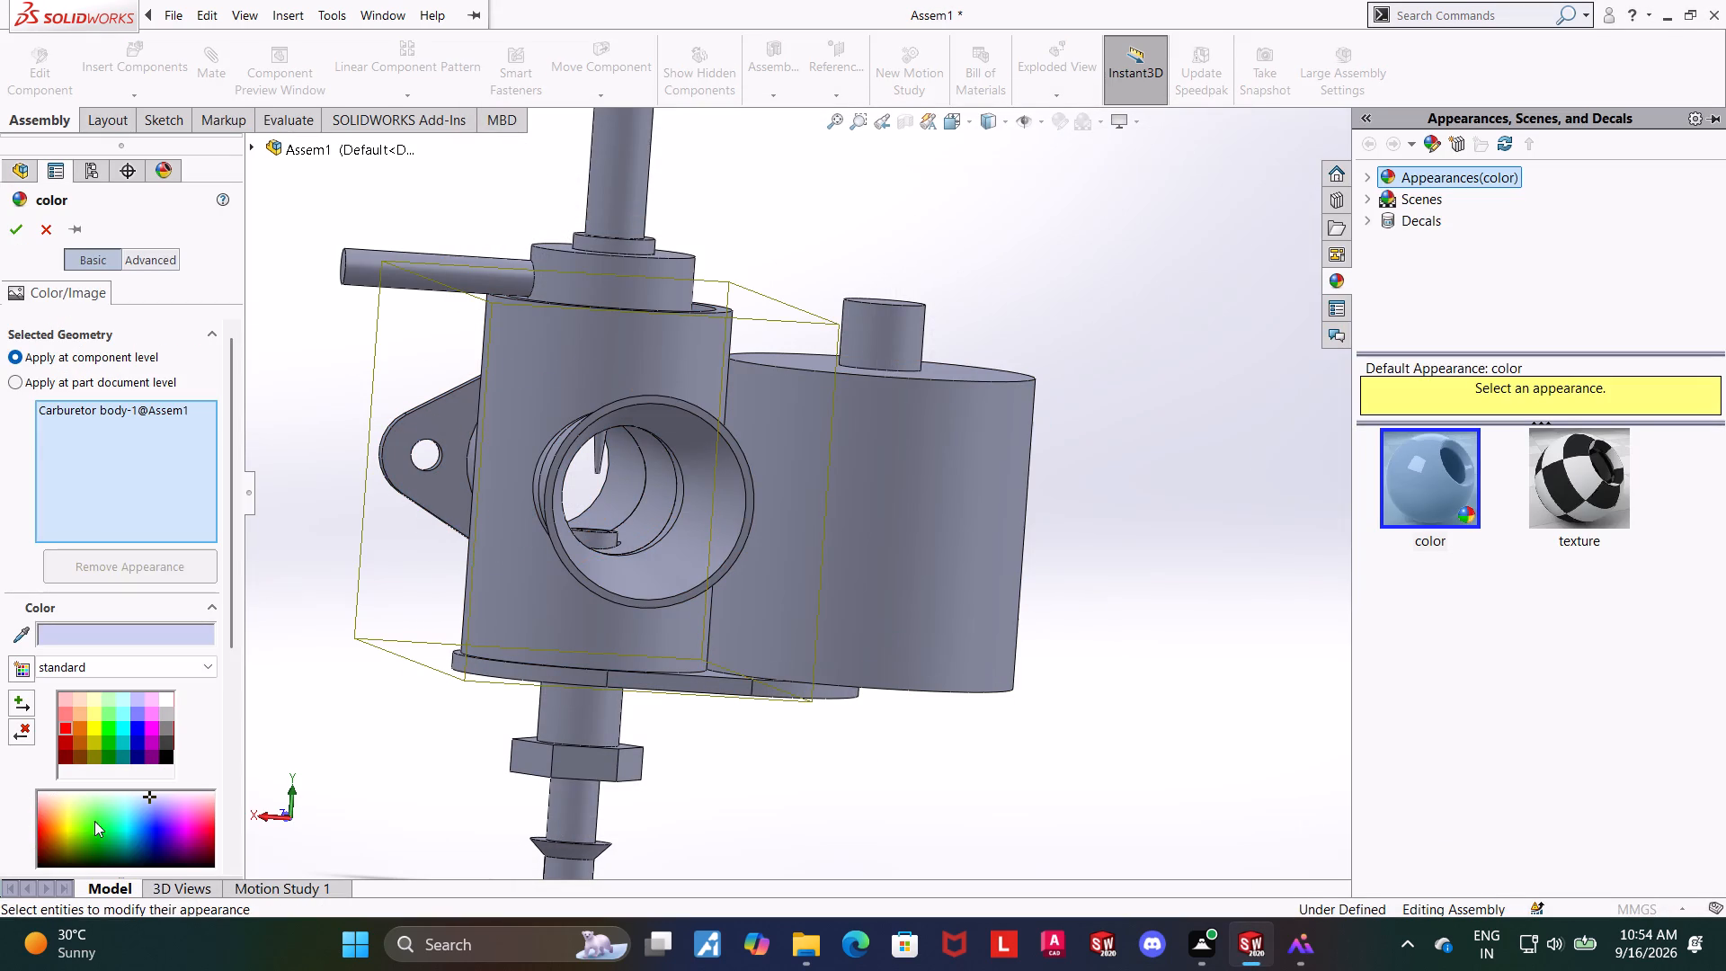
pyautogui.click(92, 801)
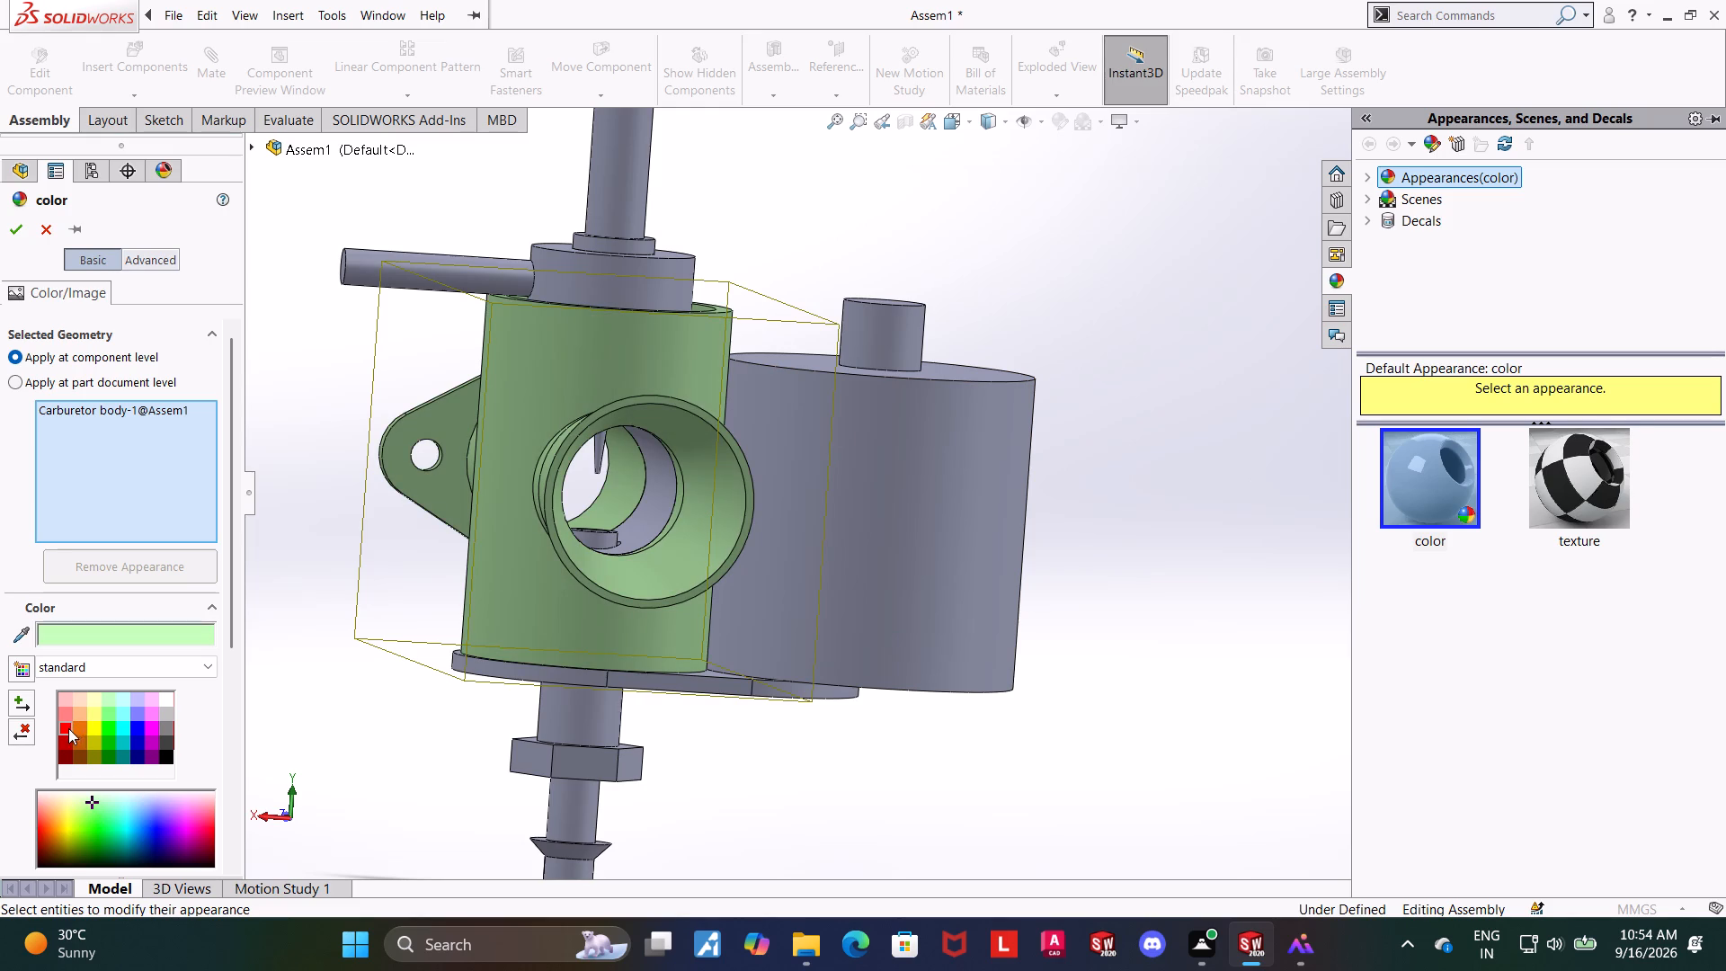
pyautogui.click(93, 725)
pyautogui.click(18, 231)
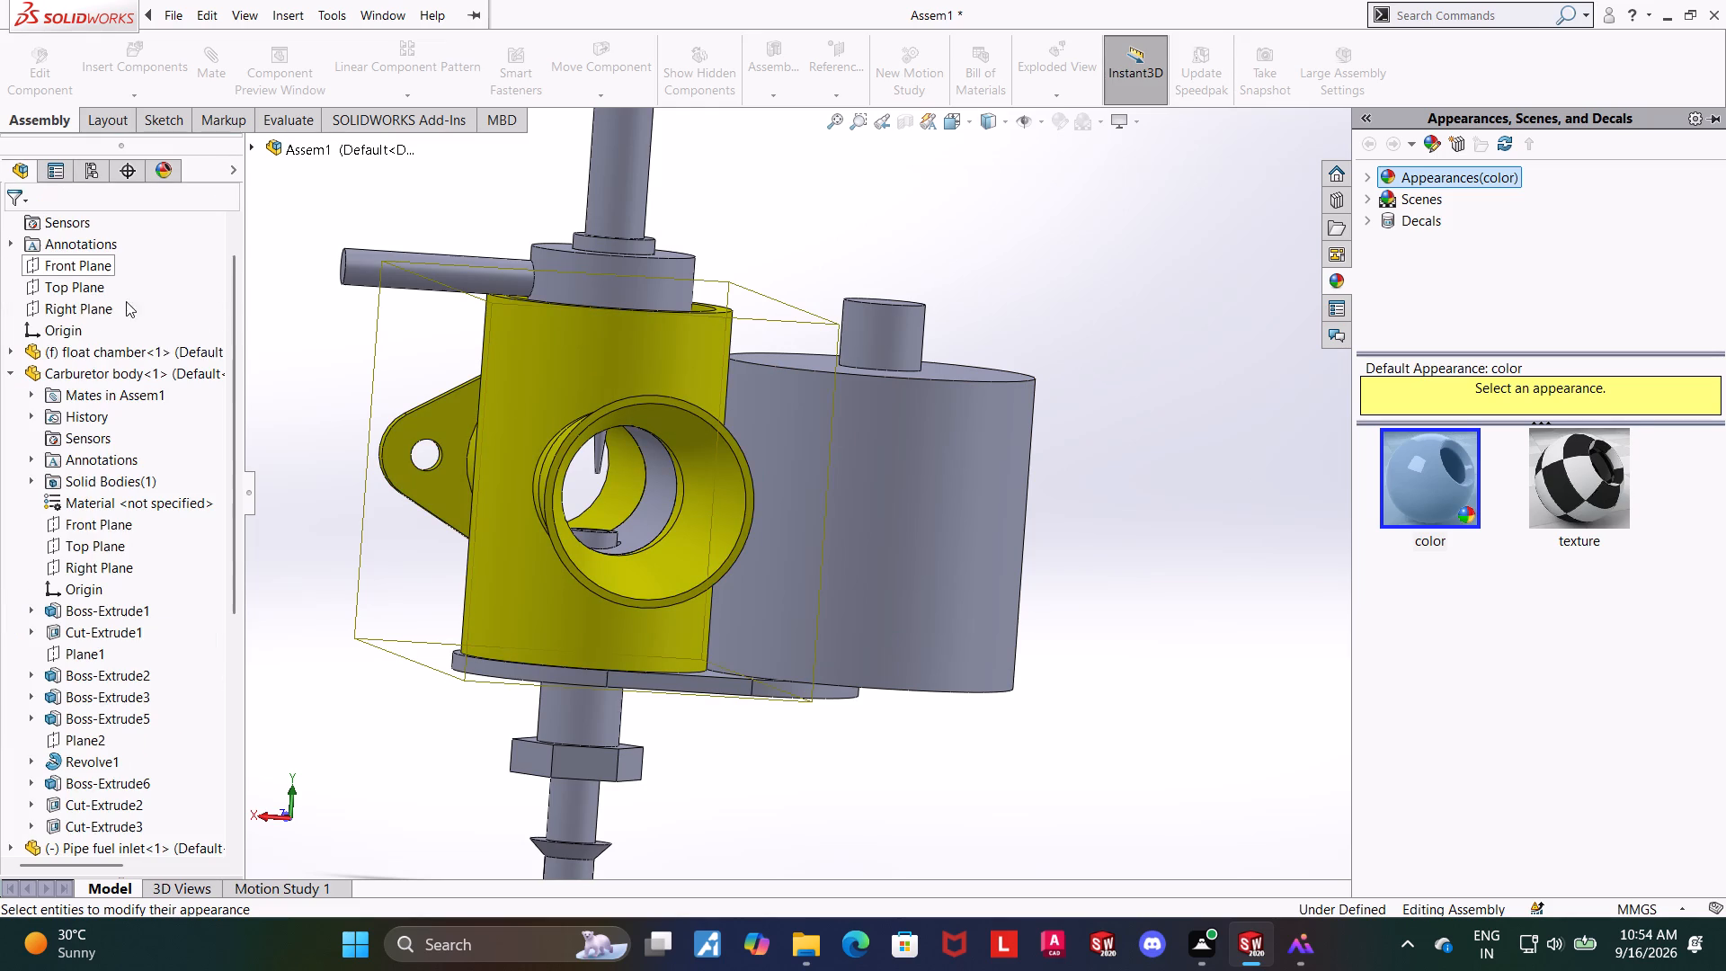
pyautogui.click(1179, 586)
# Color the top cover inside the carburetor body's upper rim red at component level.
pyautogui.moveTo(1210, 587); pyautogui.dragTo(1167, 614, button='middle')
pyautogui.scroll(2, 1241, 548)
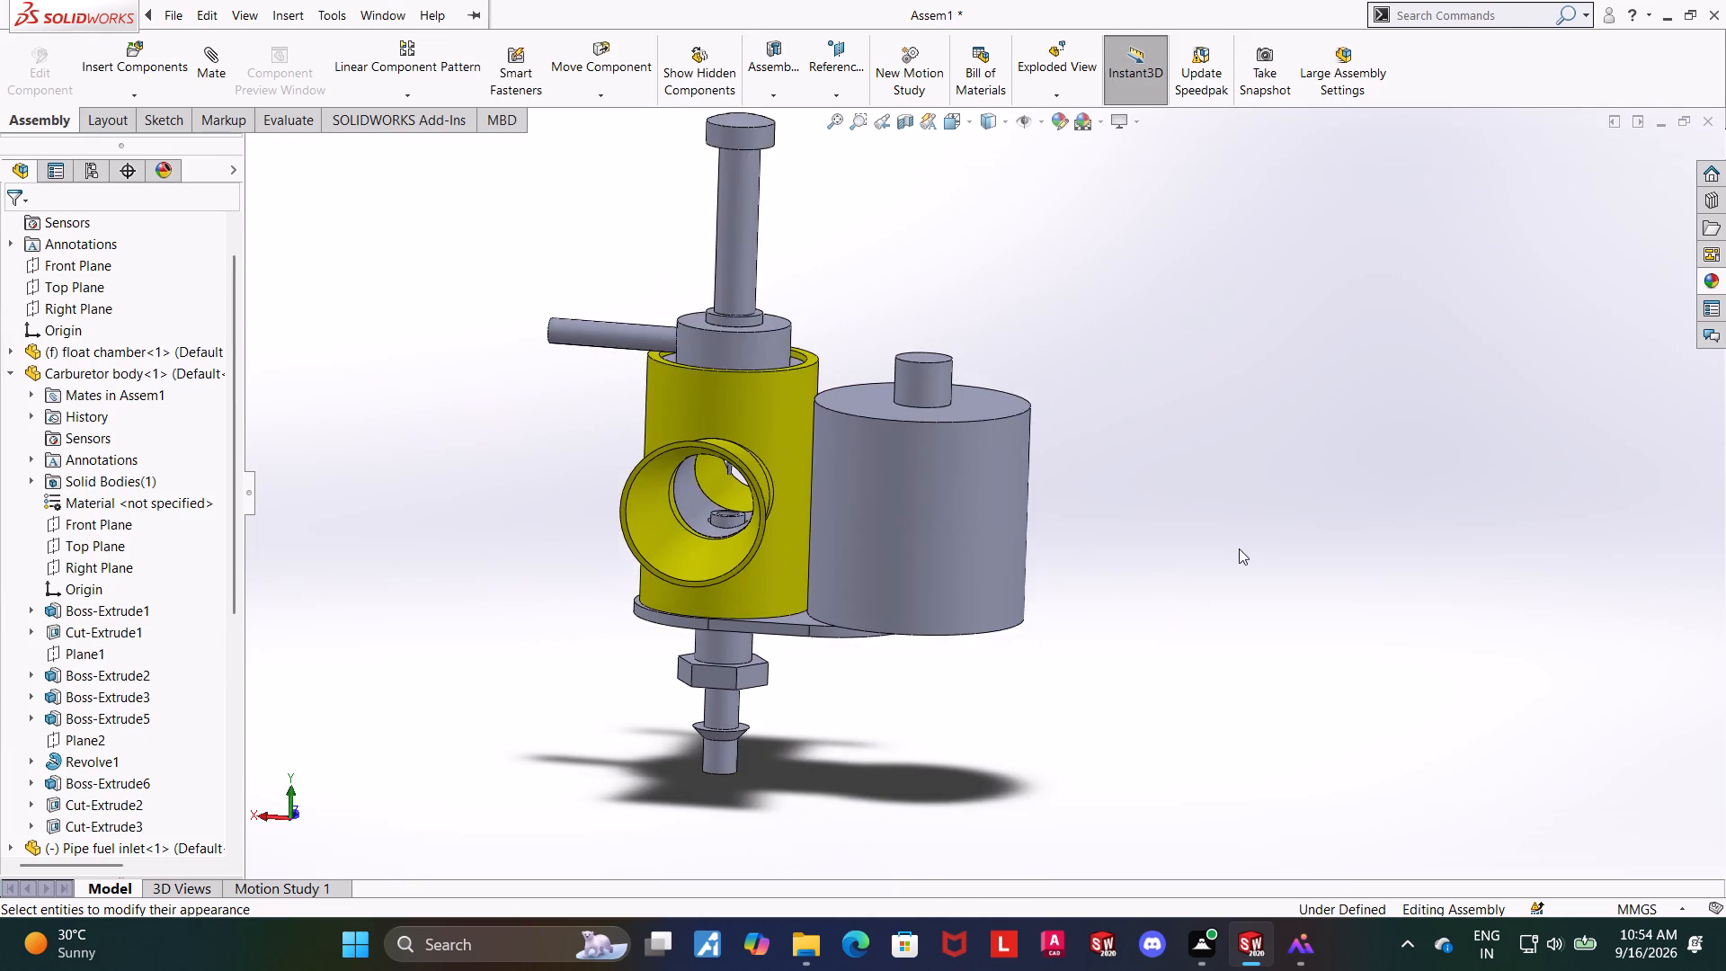
pyautogui.moveTo(1228, 539); pyautogui.dragTo(1212, 629, button='middle')
pyautogui.scroll(1, 1212, 628)
pyautogui.scroll(-4, 810, 379)
pyautogui.click(894, 412)
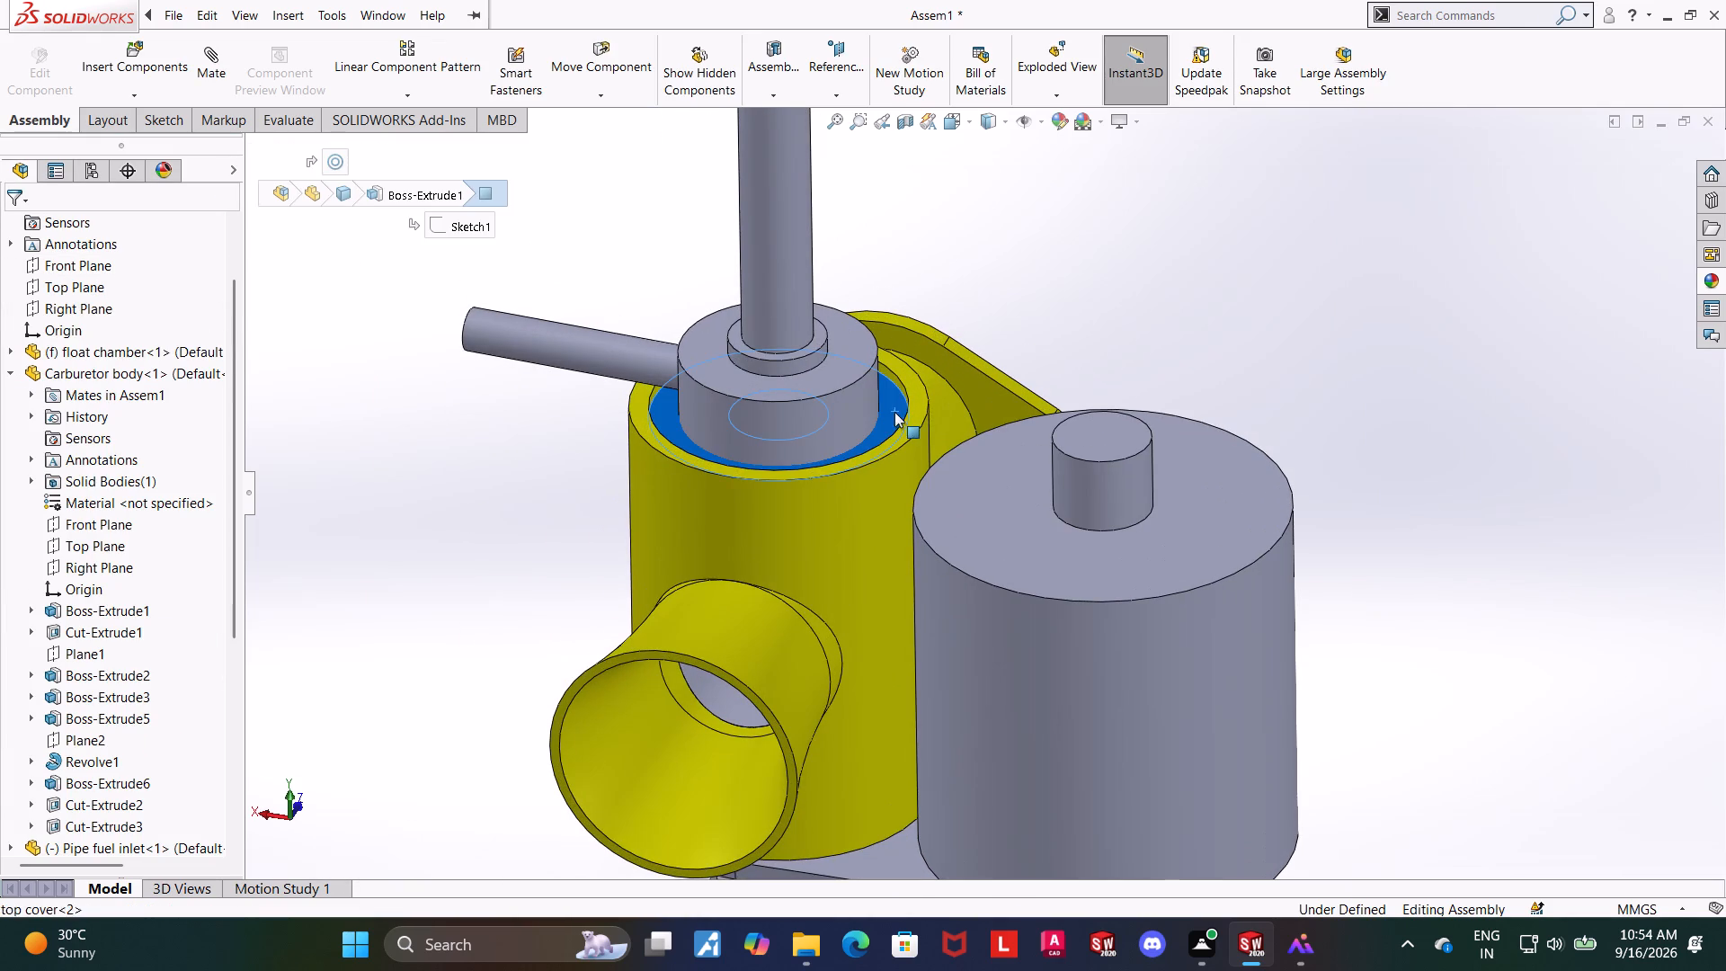
pyautogui.rightClick(113, 822)
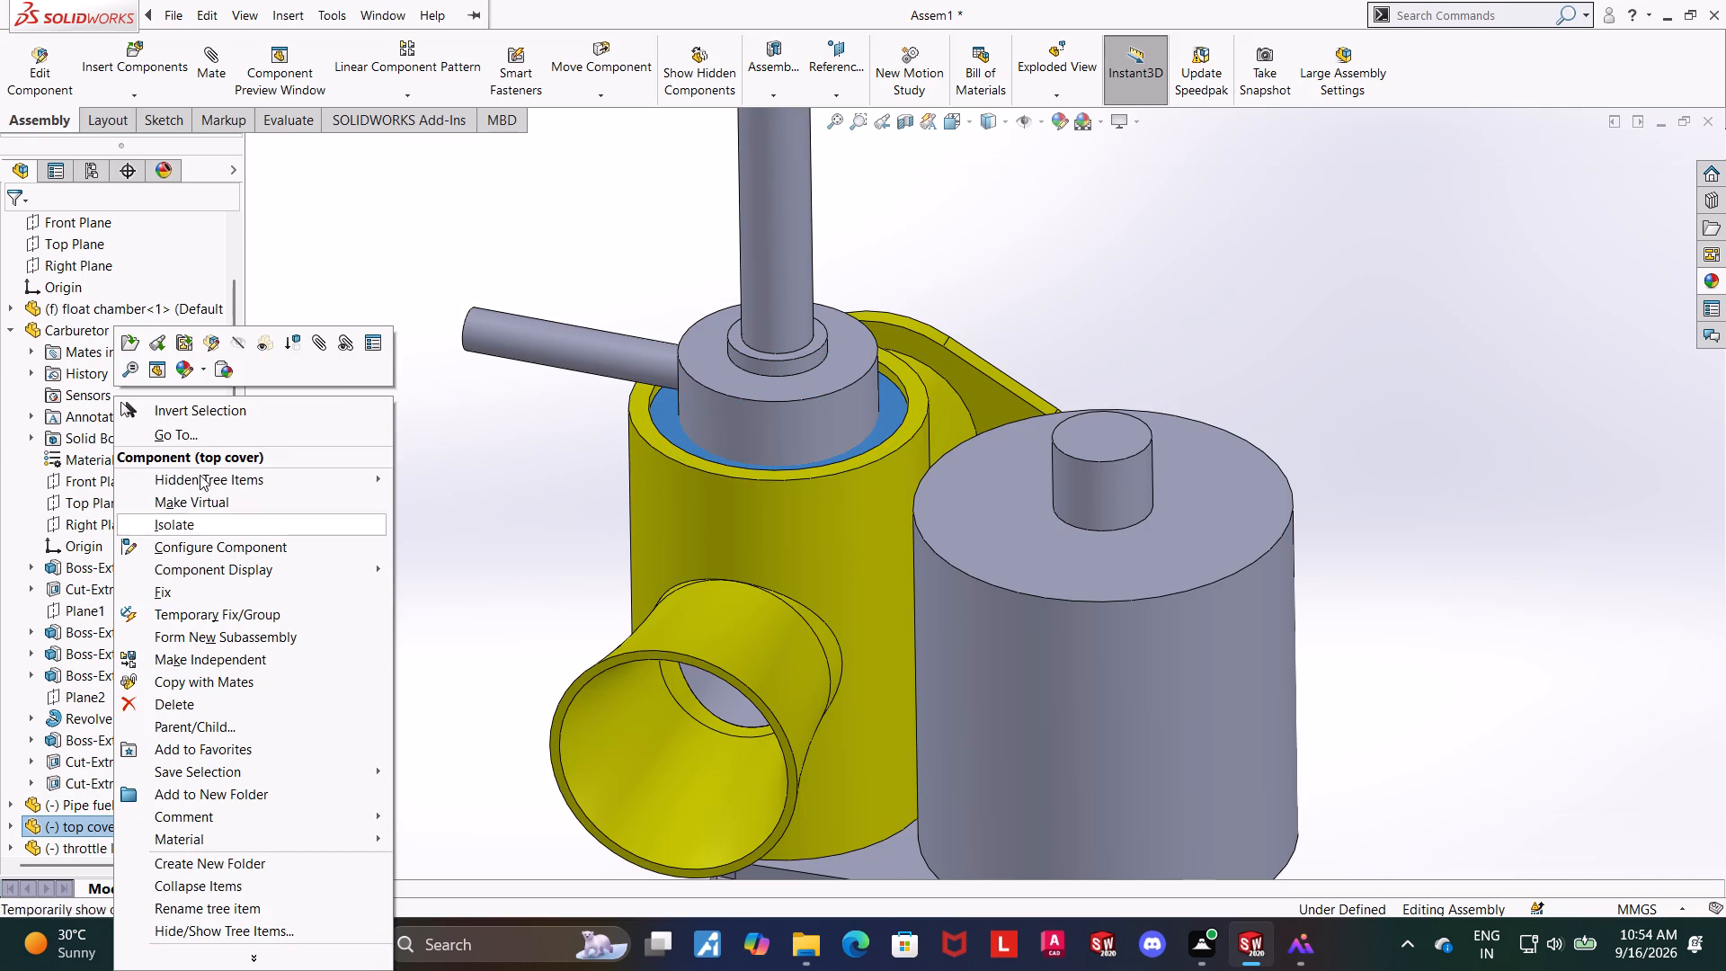
pyautogui.click(185, 379)
pyautogui.click(207, 415)
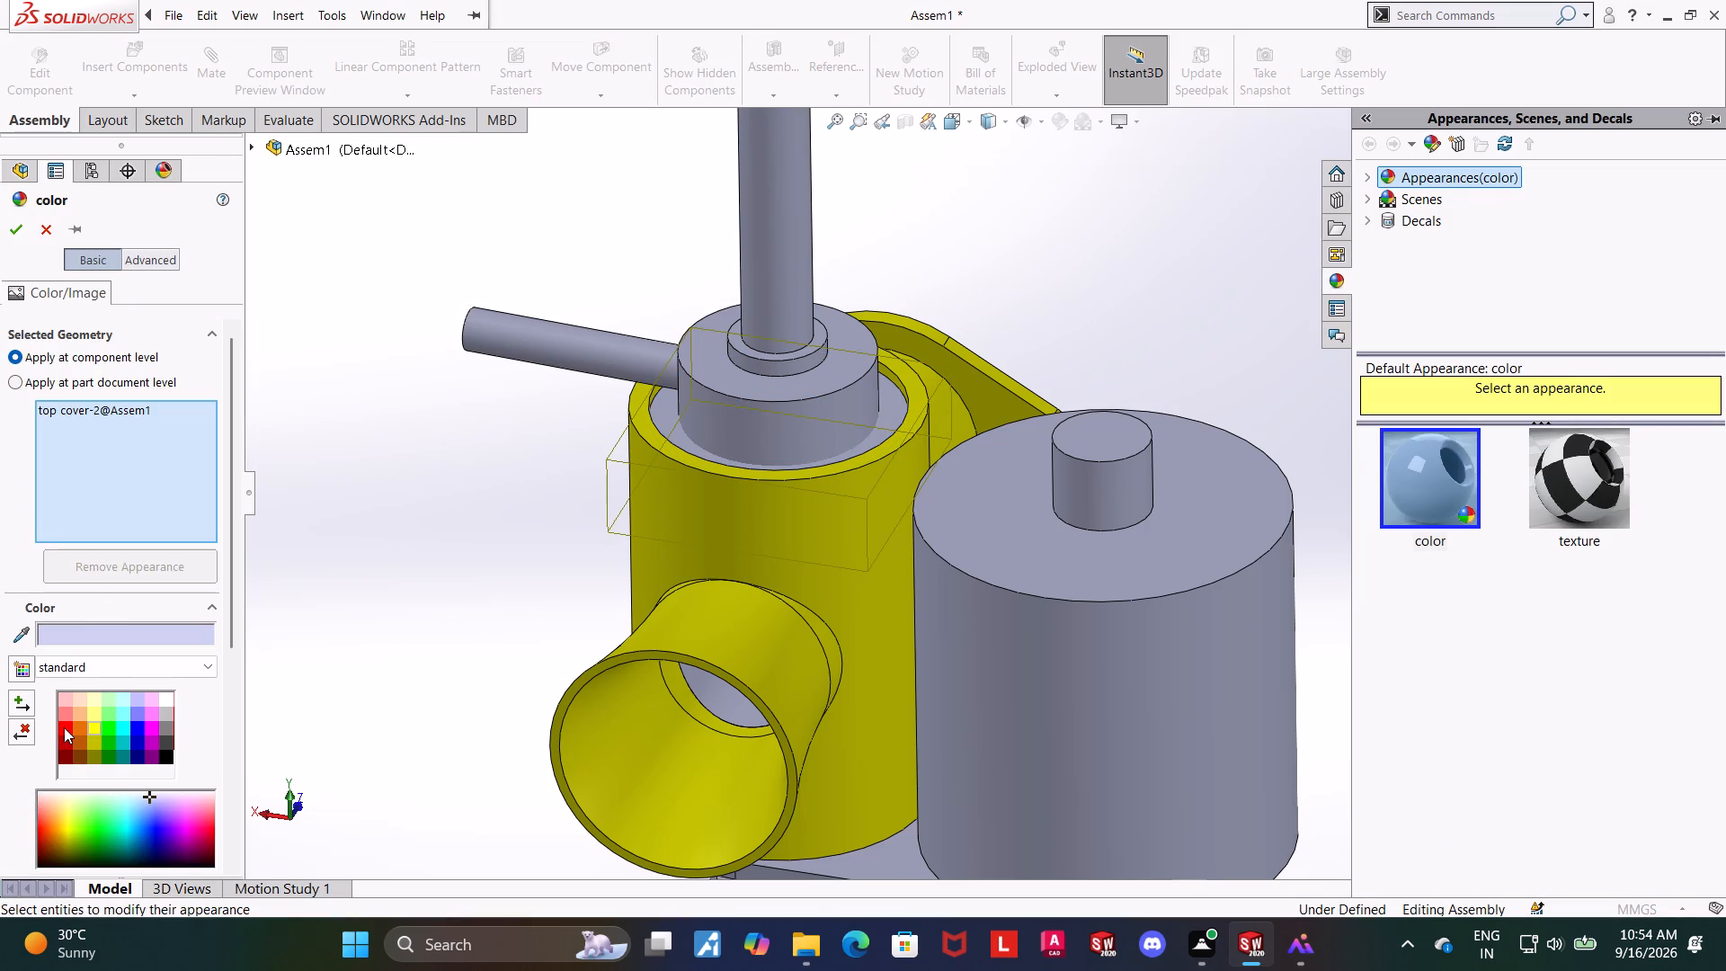
pyautogui.click(62, 726)
pyautogui.click(12, 233)
pyautogui.click(316, 461)
# Color the float chamber cyan at component level.
pyautogui.scroll(3, 360, 496)
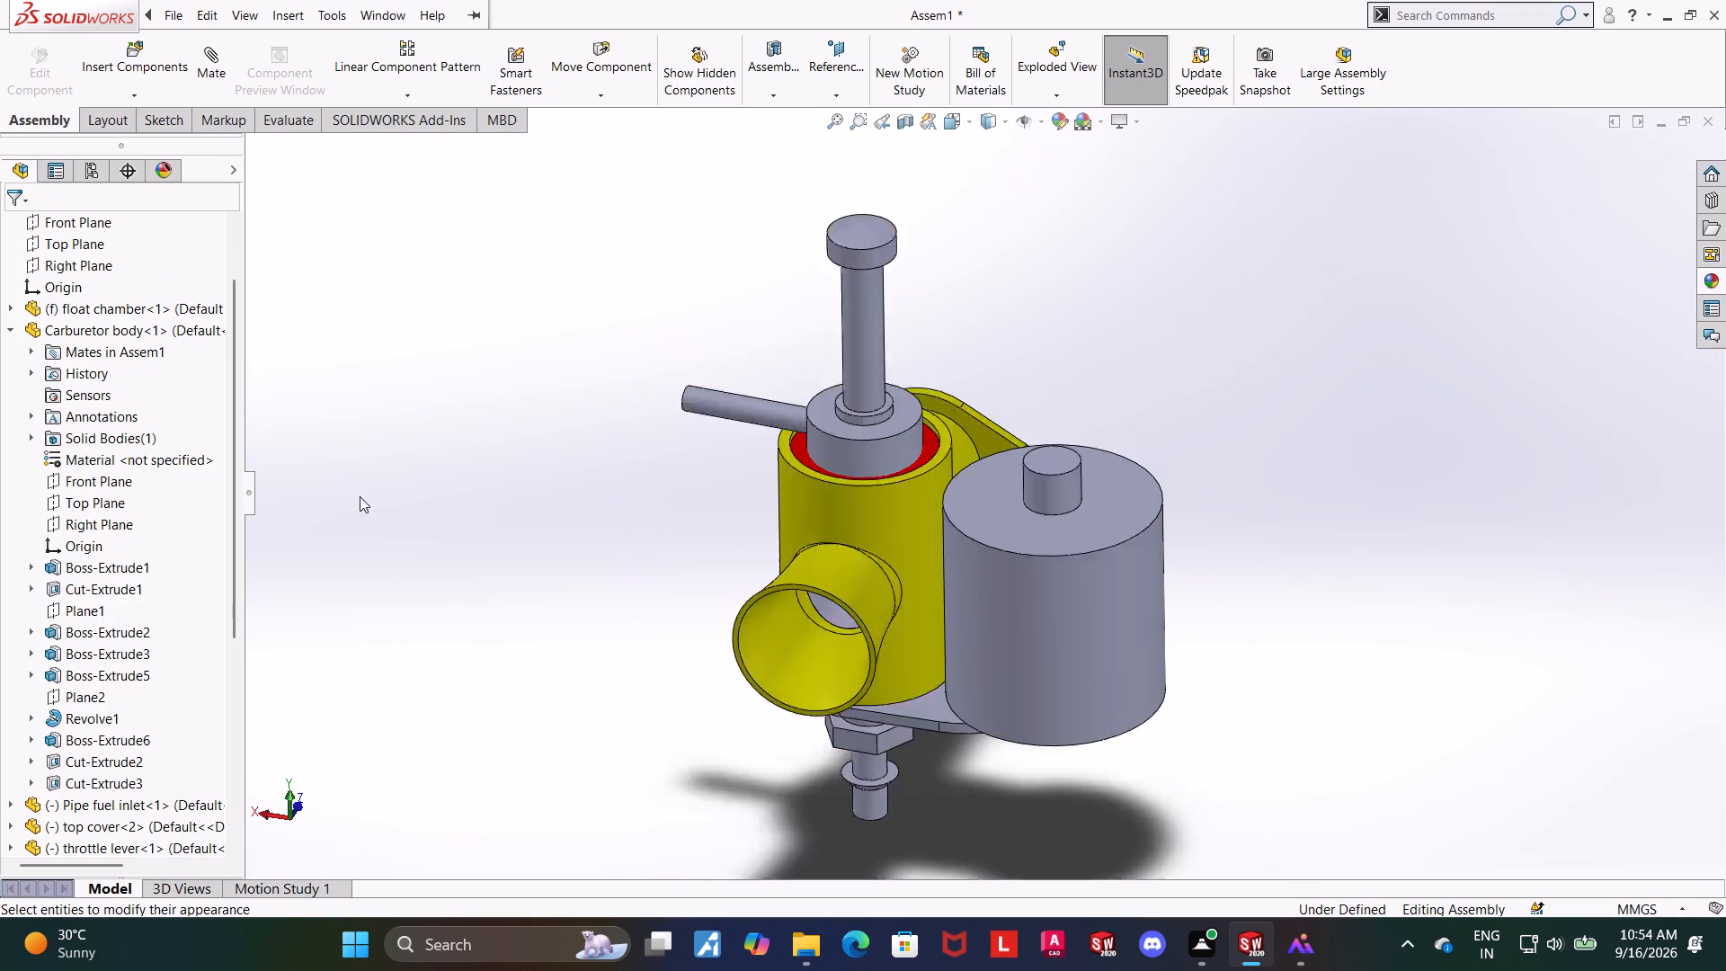
pyautogui.scroll(3, 360, 496)
pyautogui.moveTo(1020, 689); pyautogui.dragTo(1042, 646, button='middle')
pyautogui.scroll(-2, 1009, 627)
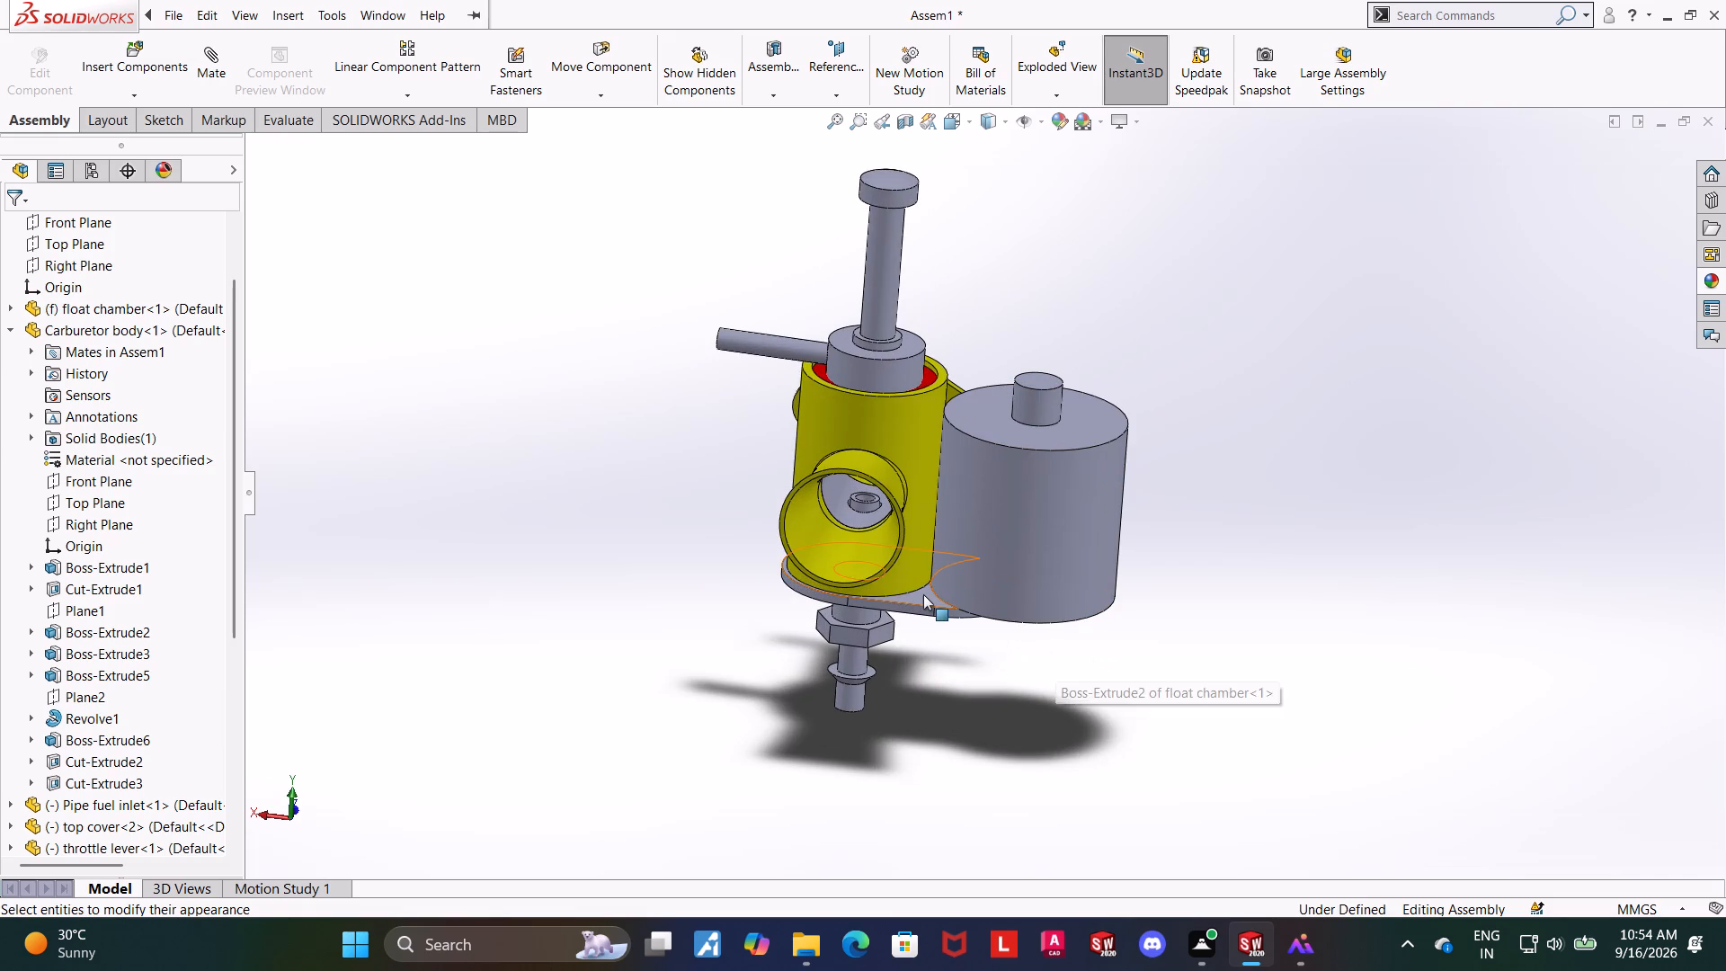
pyautogui.click(923, 594)
pyautogui.keyDown('ctrl'); pyautogui.click(998, 560); pyautogui.keyUp('ctrl')
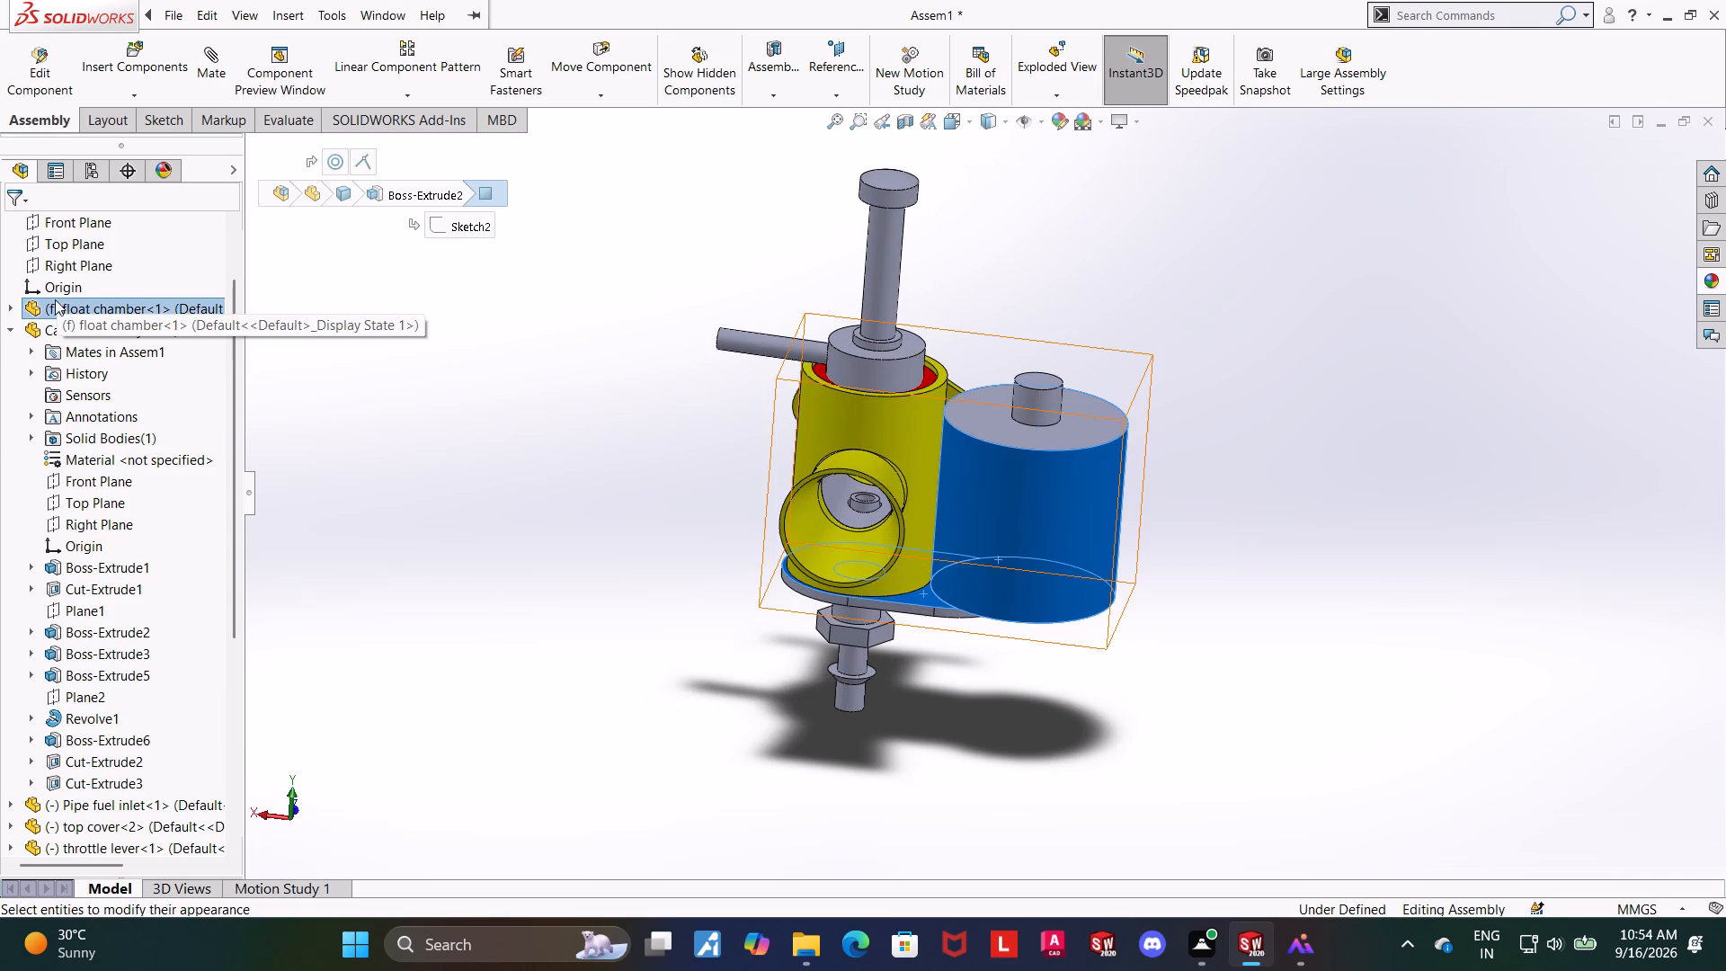
pyautogui.rightClick(77, 310)
pyautogui.click(145, 286)
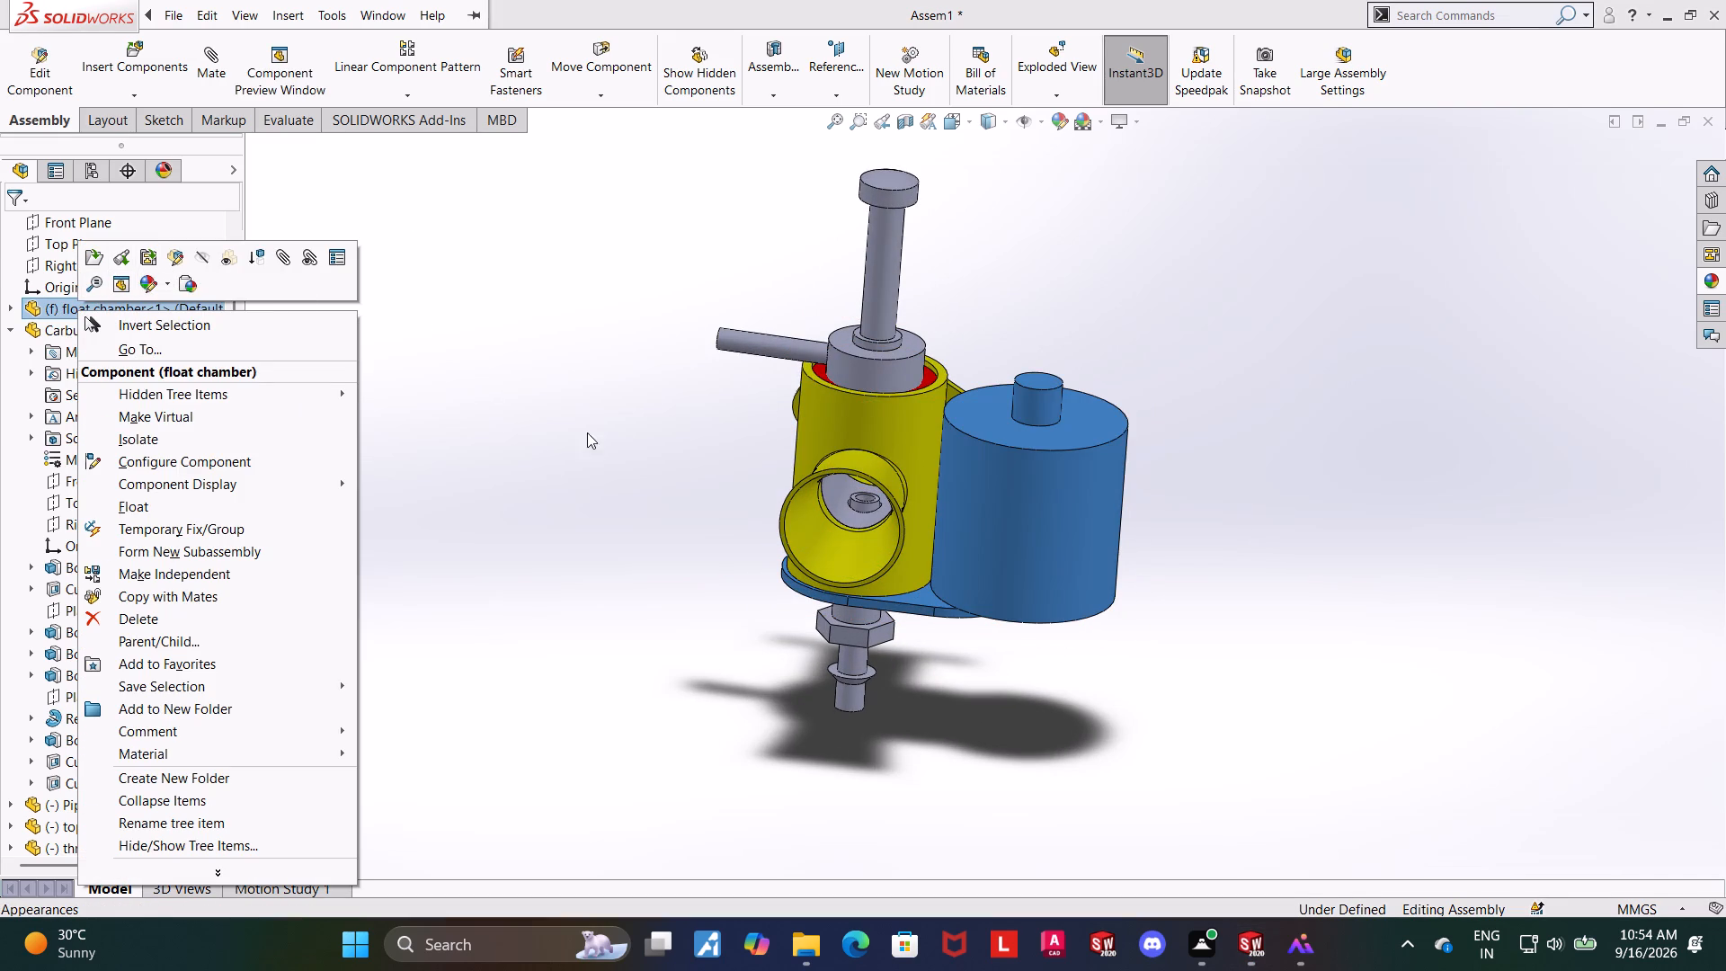
pyautogui.click(466, 404)
pyautogui.rightClick(97, 314)
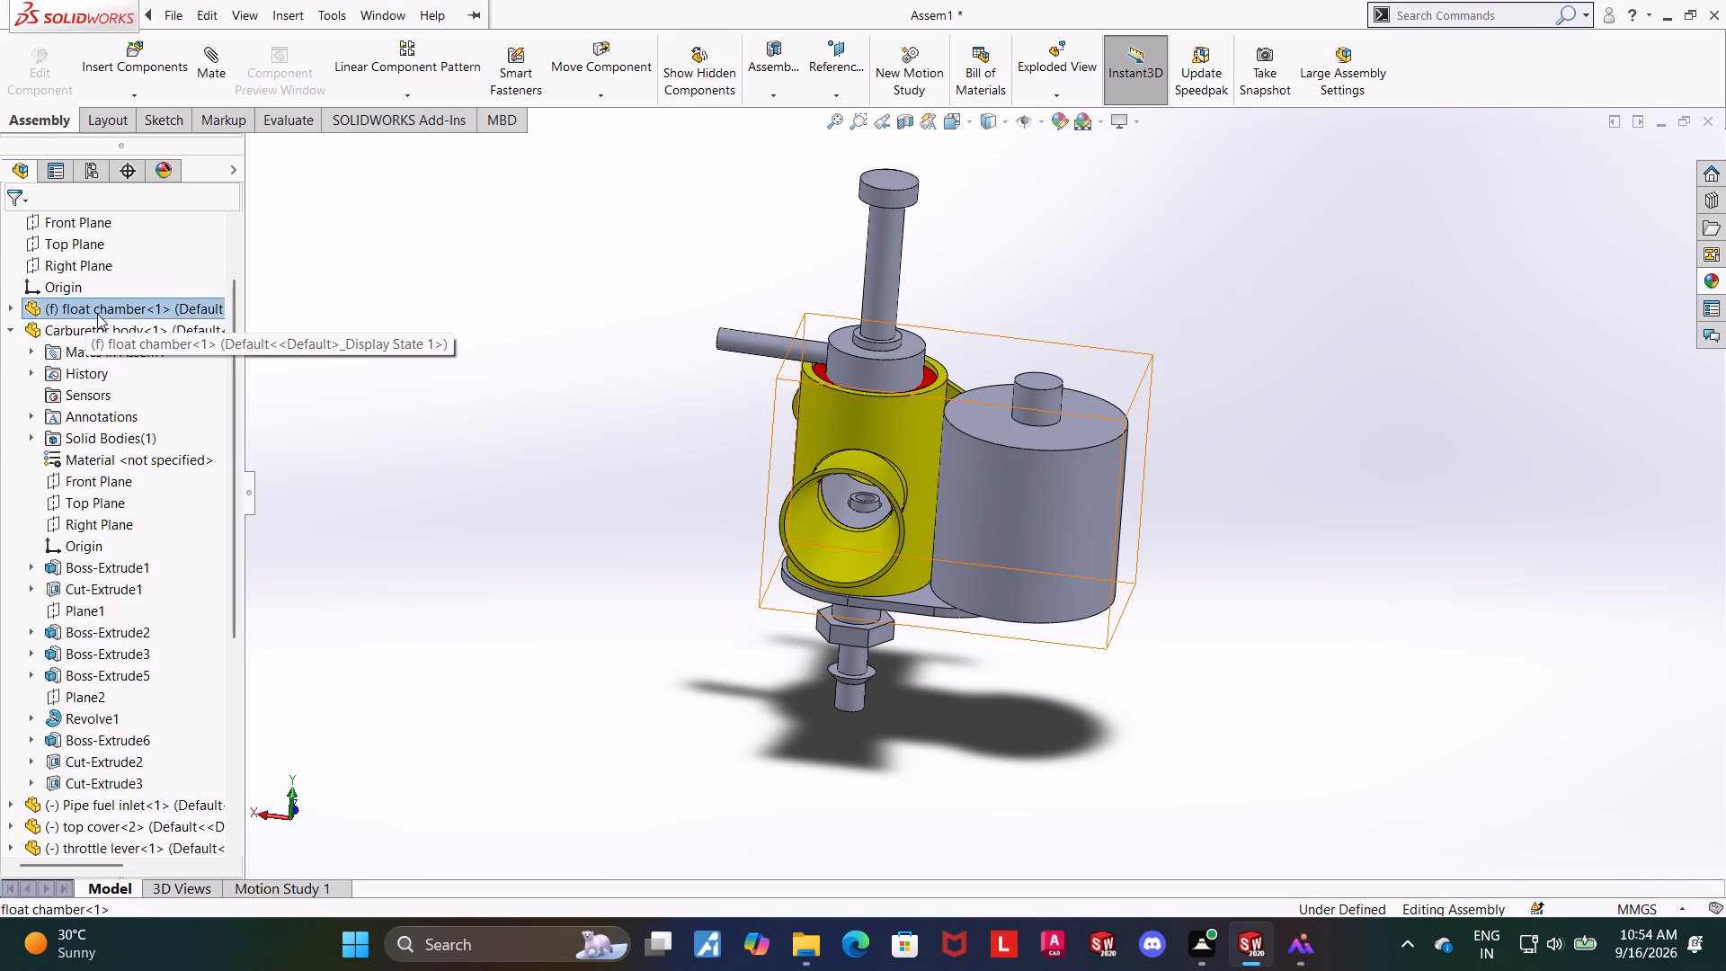
pyautogui.click(162, 291)
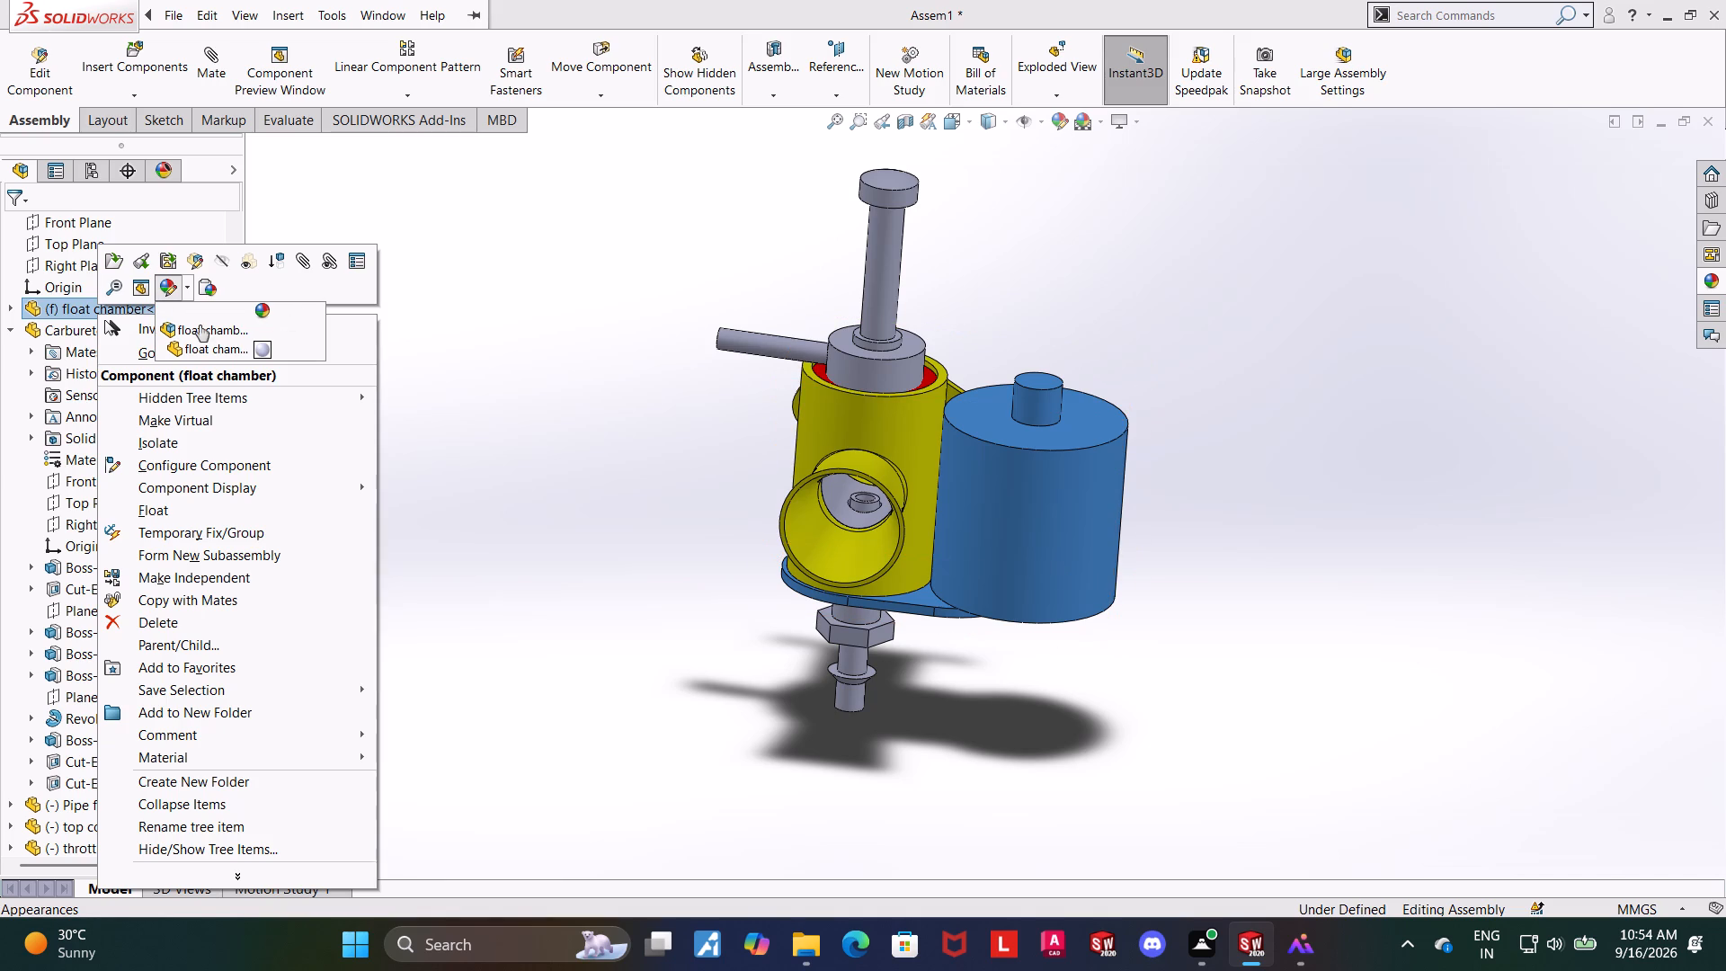
pyautogui.click(200, 325)
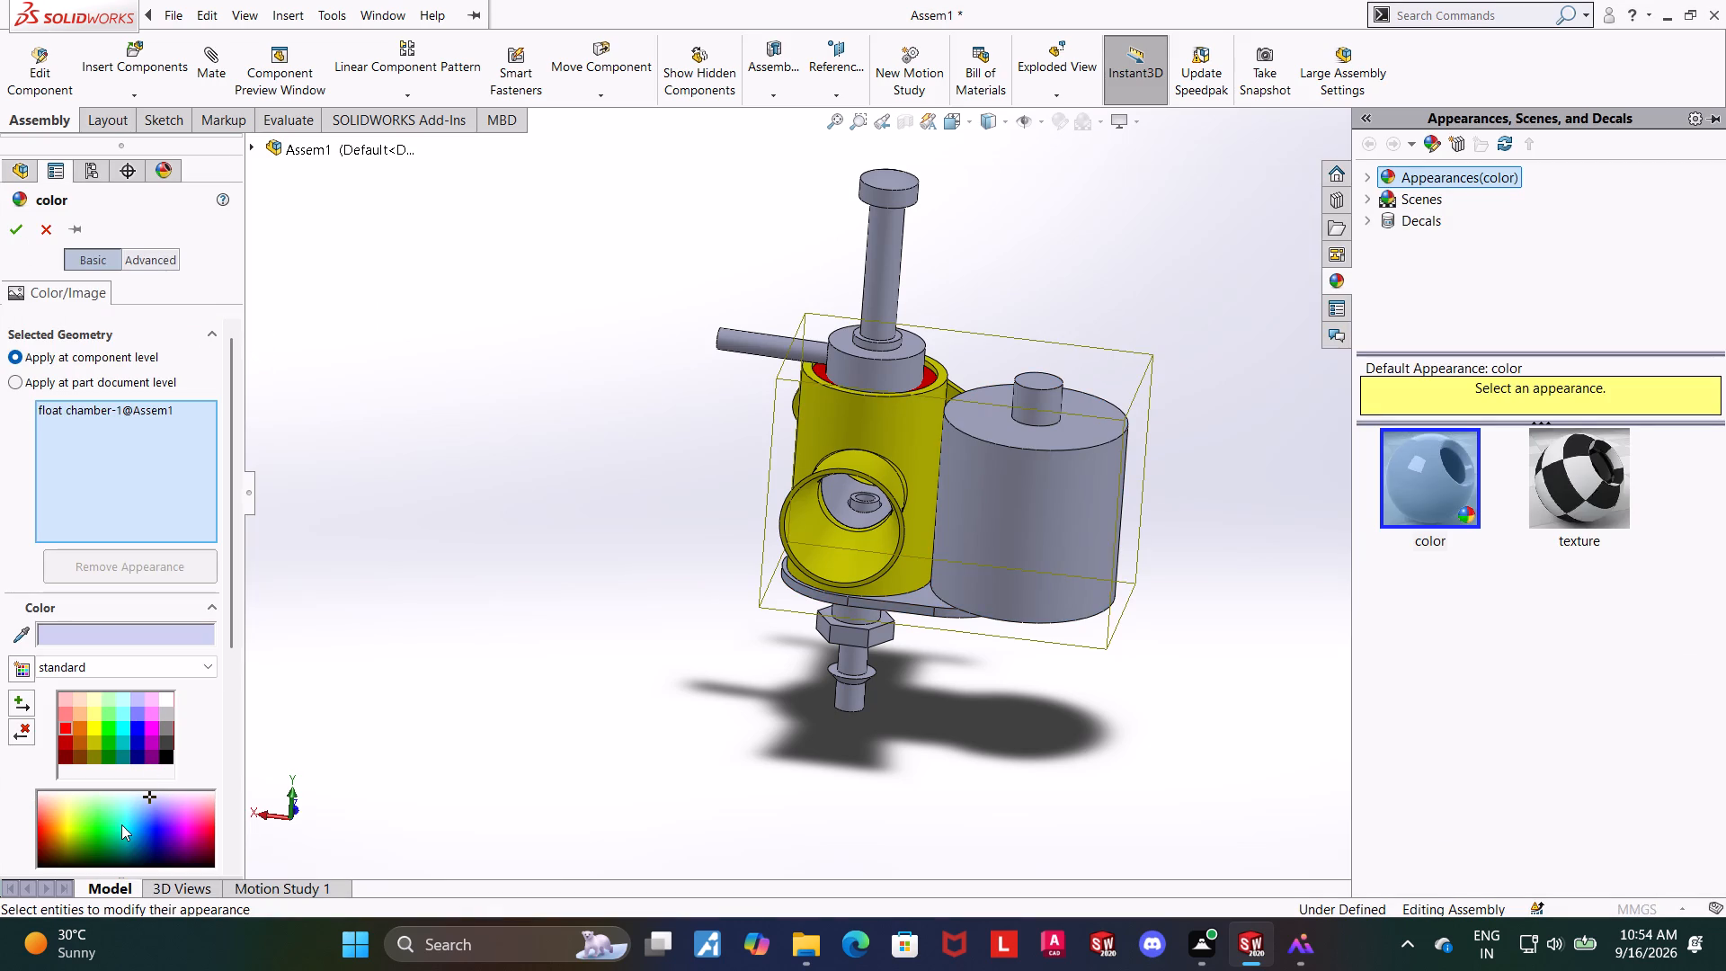
pyautogui.click(120, 824)
pyautogui.click(117, 726)
pyautogui.click(123, 720)
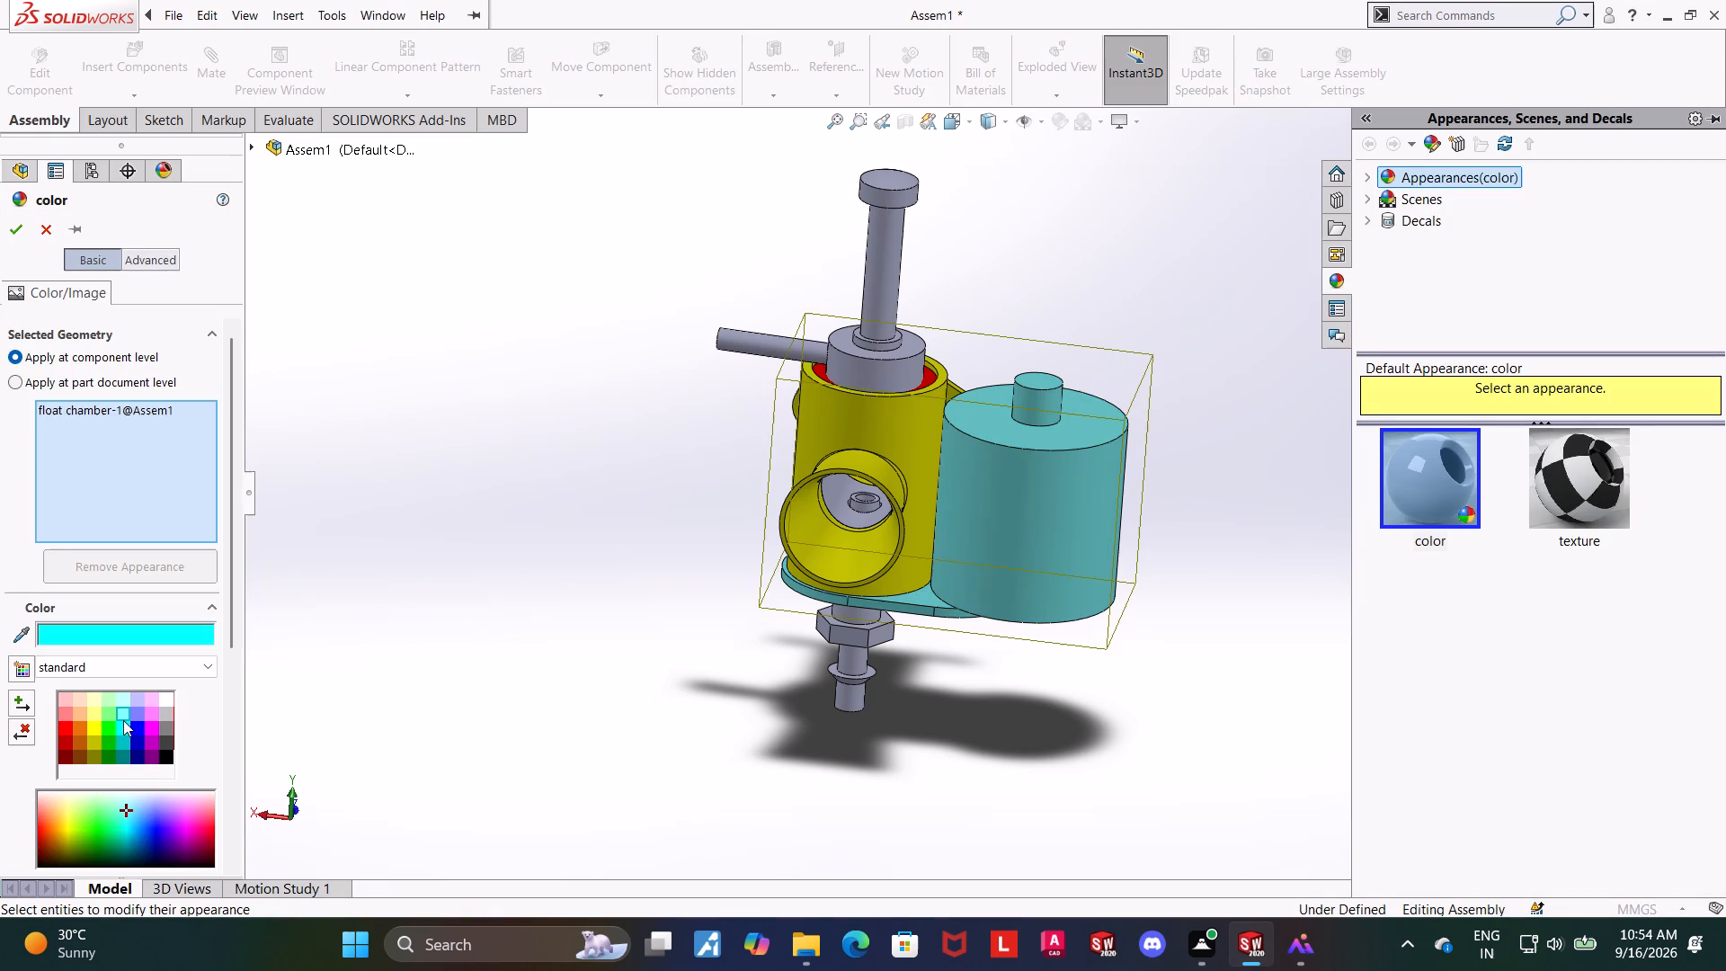
pyautogui.click(120, 728)
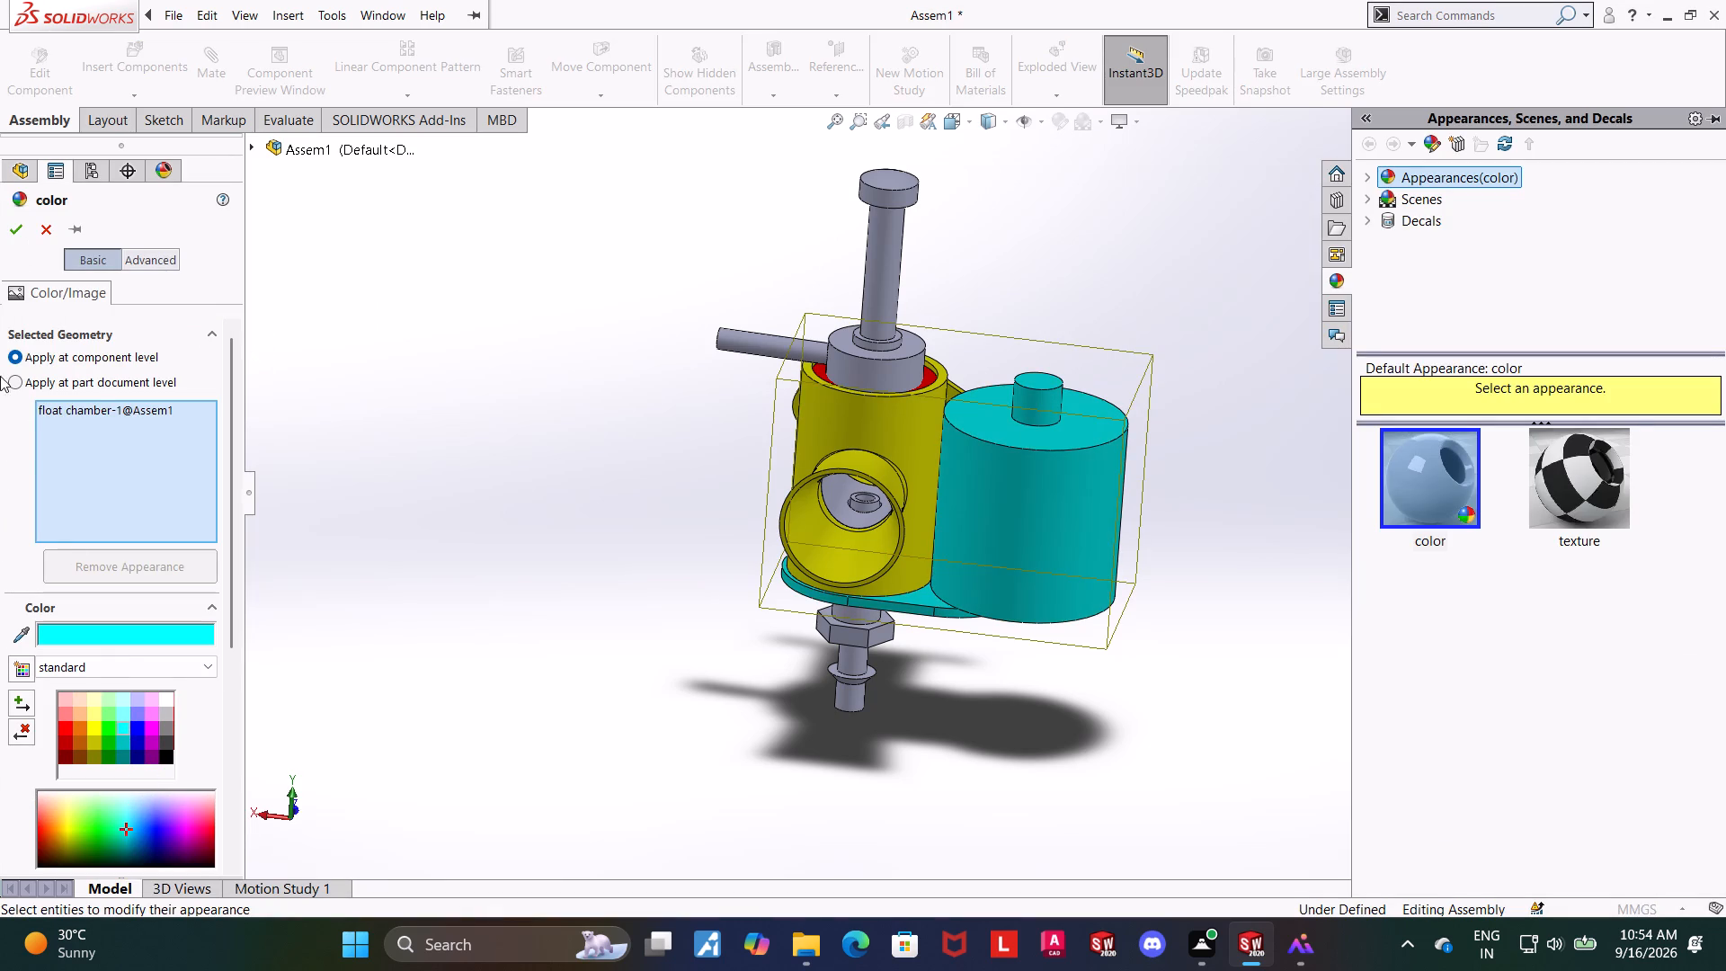
pyautogui.click(20, 231)
pyautogui.click(446, 488)
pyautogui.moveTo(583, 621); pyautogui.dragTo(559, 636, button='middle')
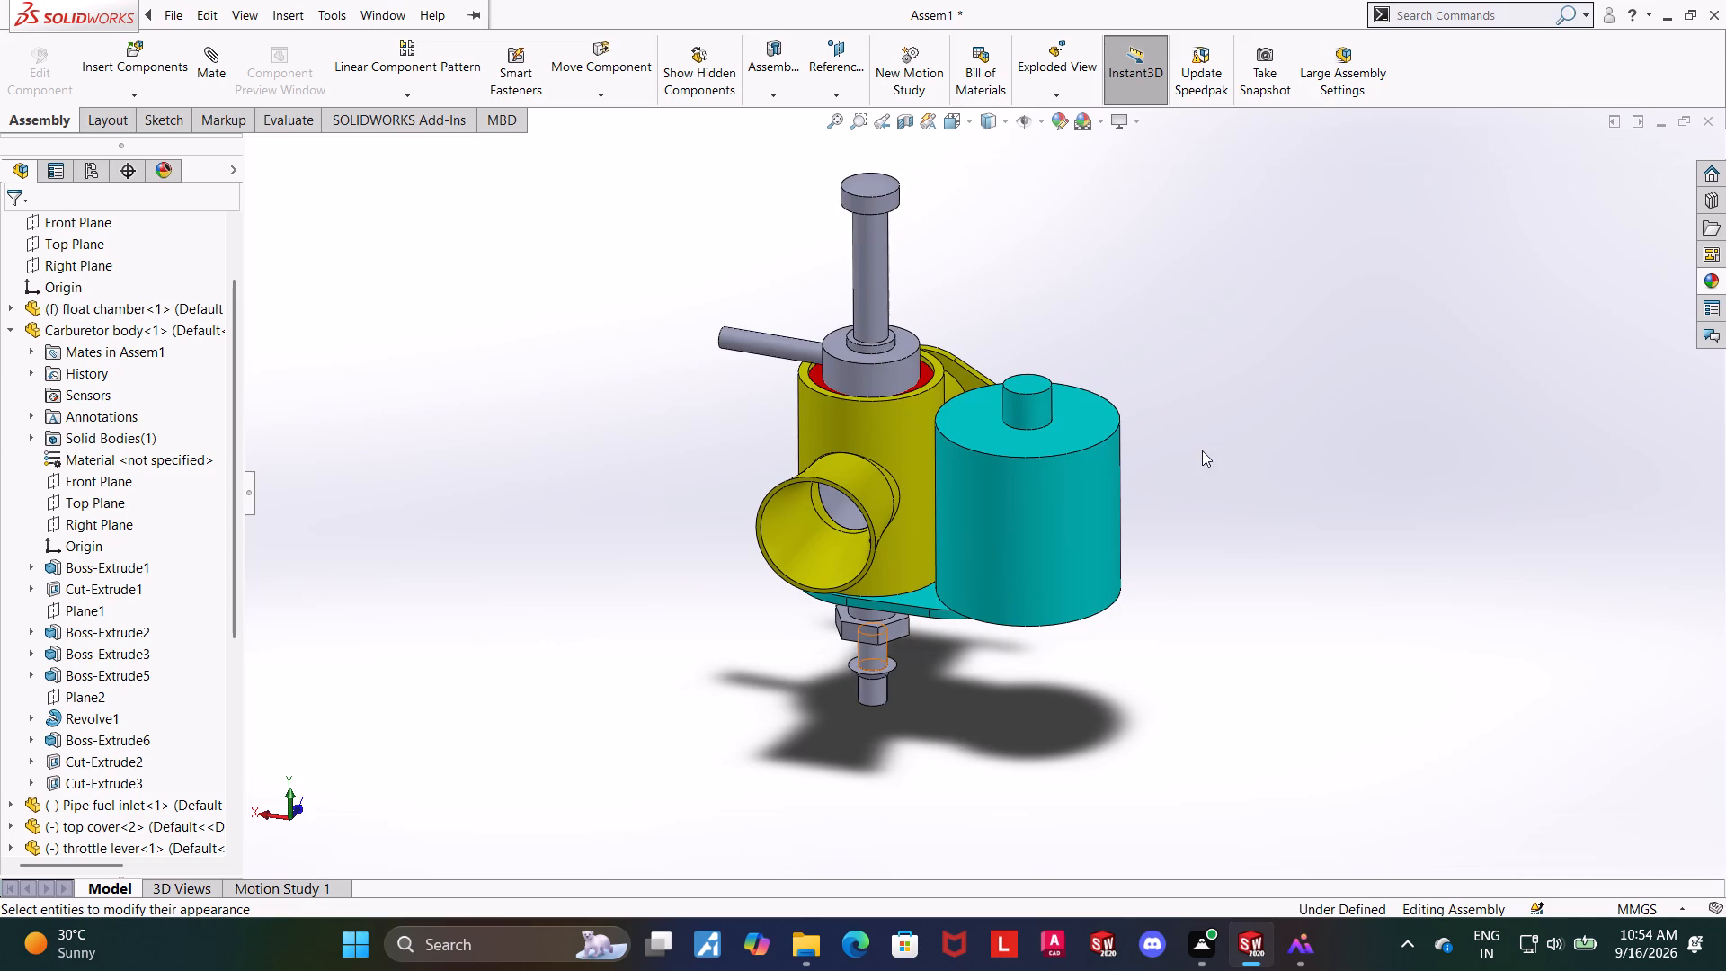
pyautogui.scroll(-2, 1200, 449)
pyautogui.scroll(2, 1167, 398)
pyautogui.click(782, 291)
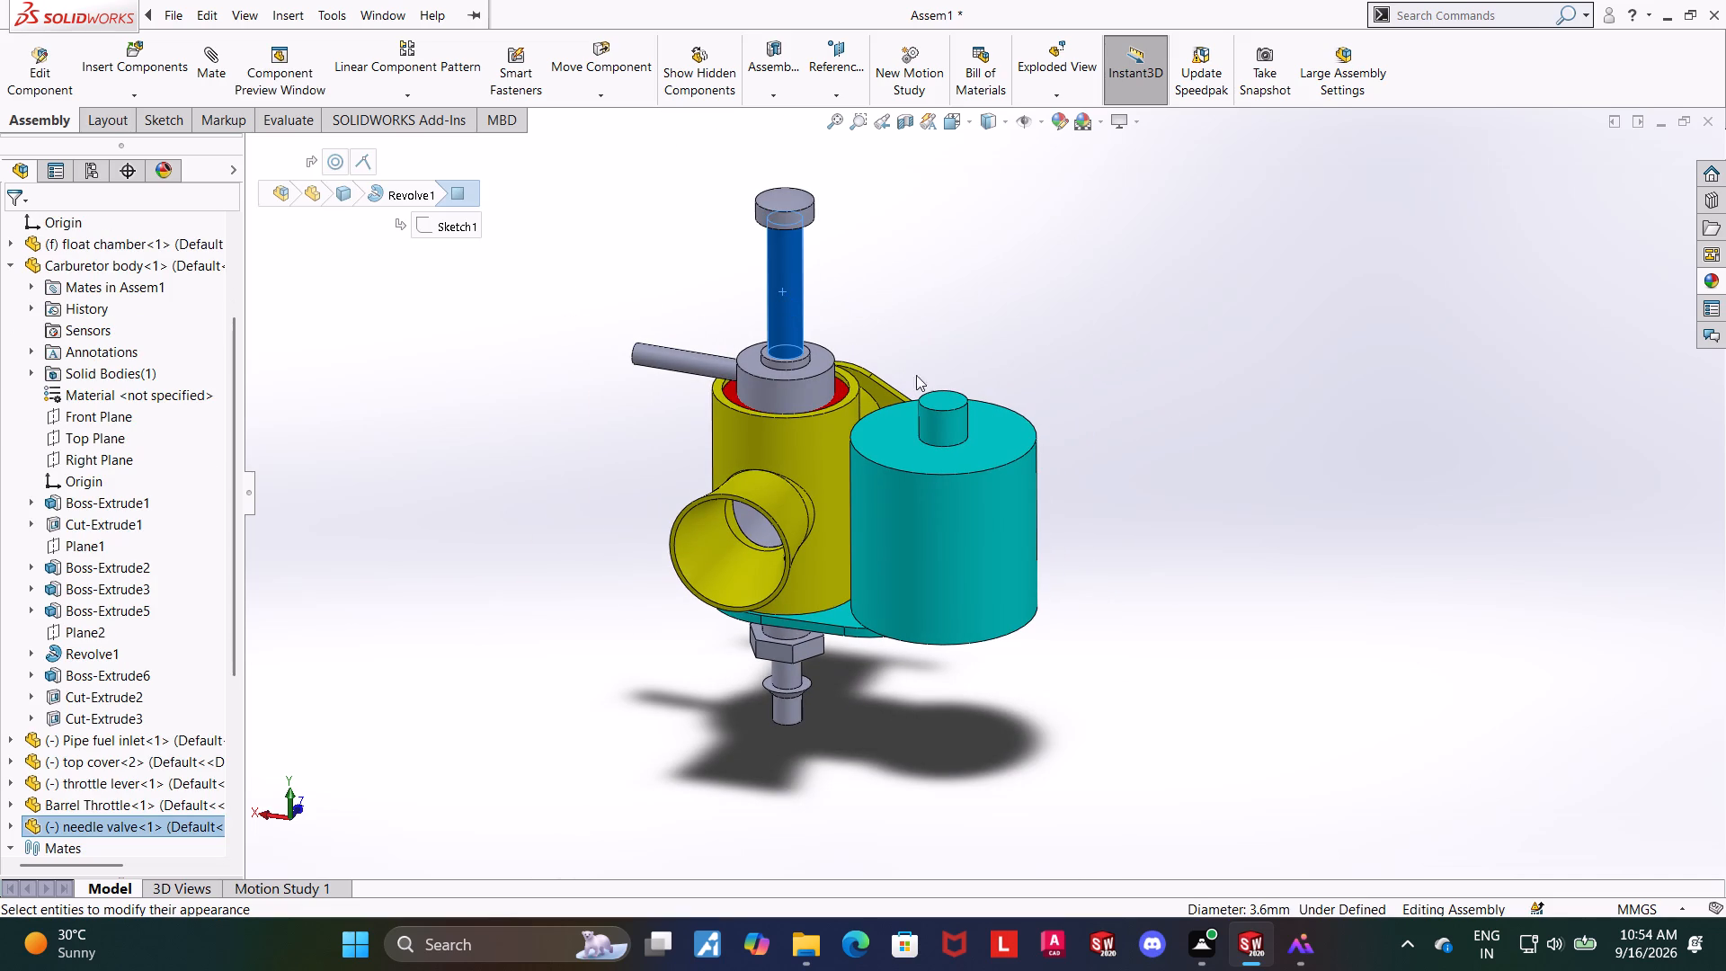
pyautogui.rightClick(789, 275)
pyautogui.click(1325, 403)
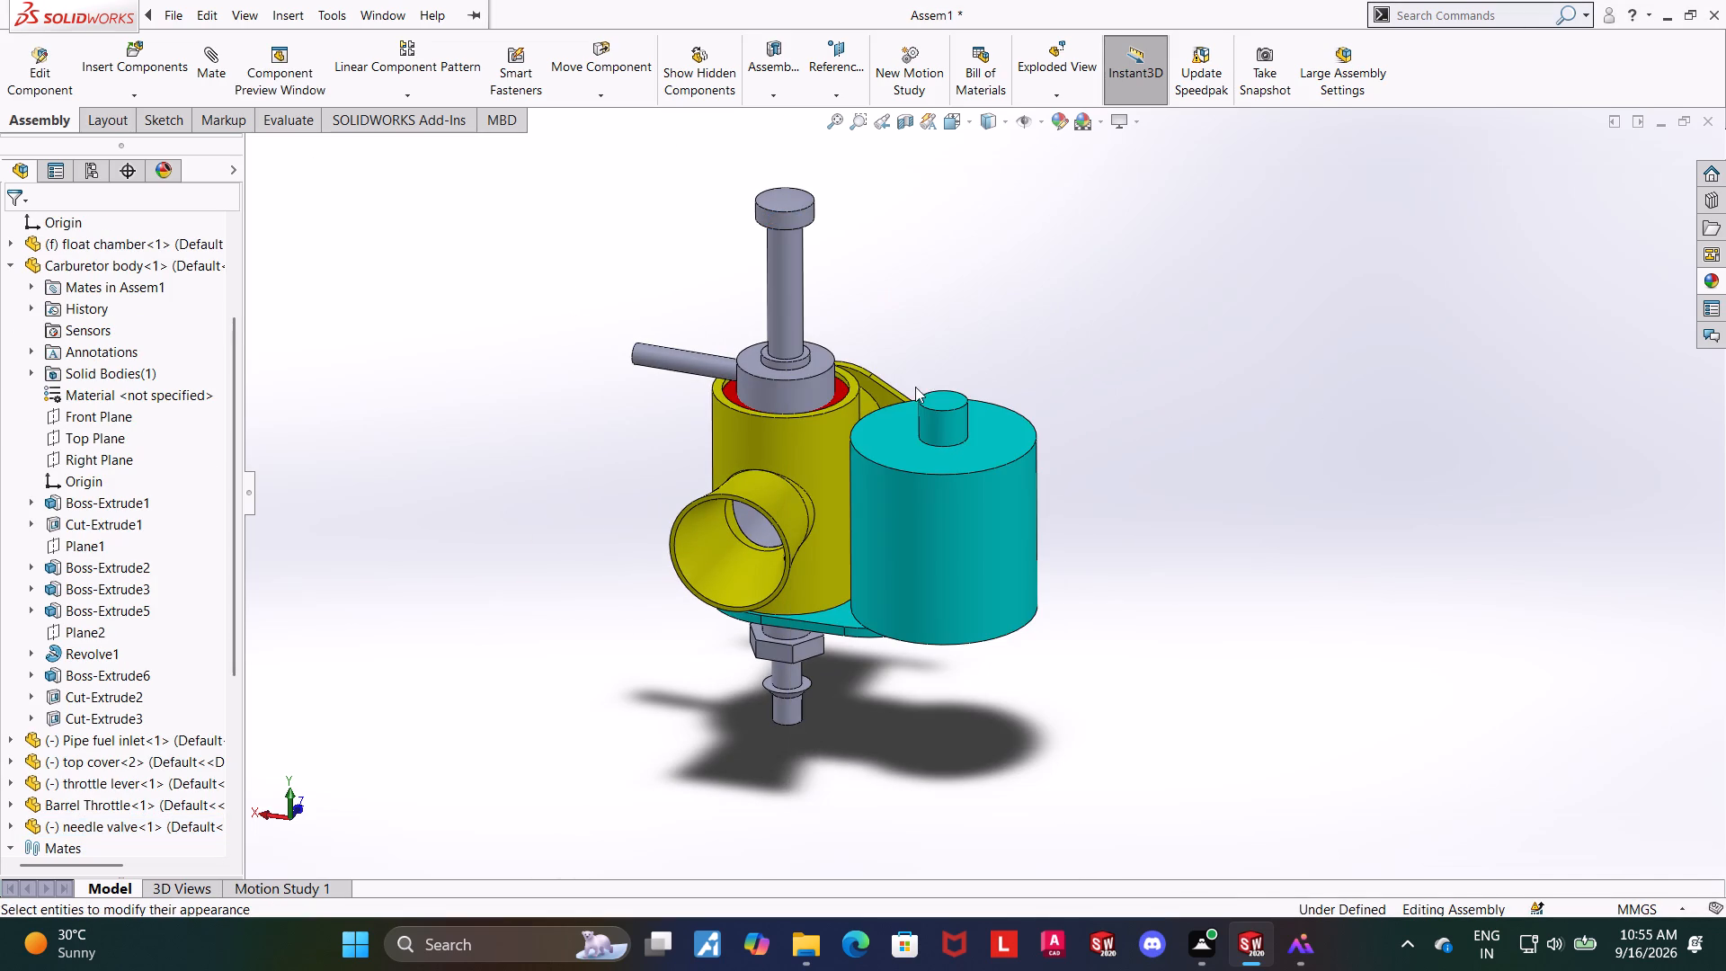
# Color the needle valve medium gray at component level.
pyautogui.rightClick(790, 292)
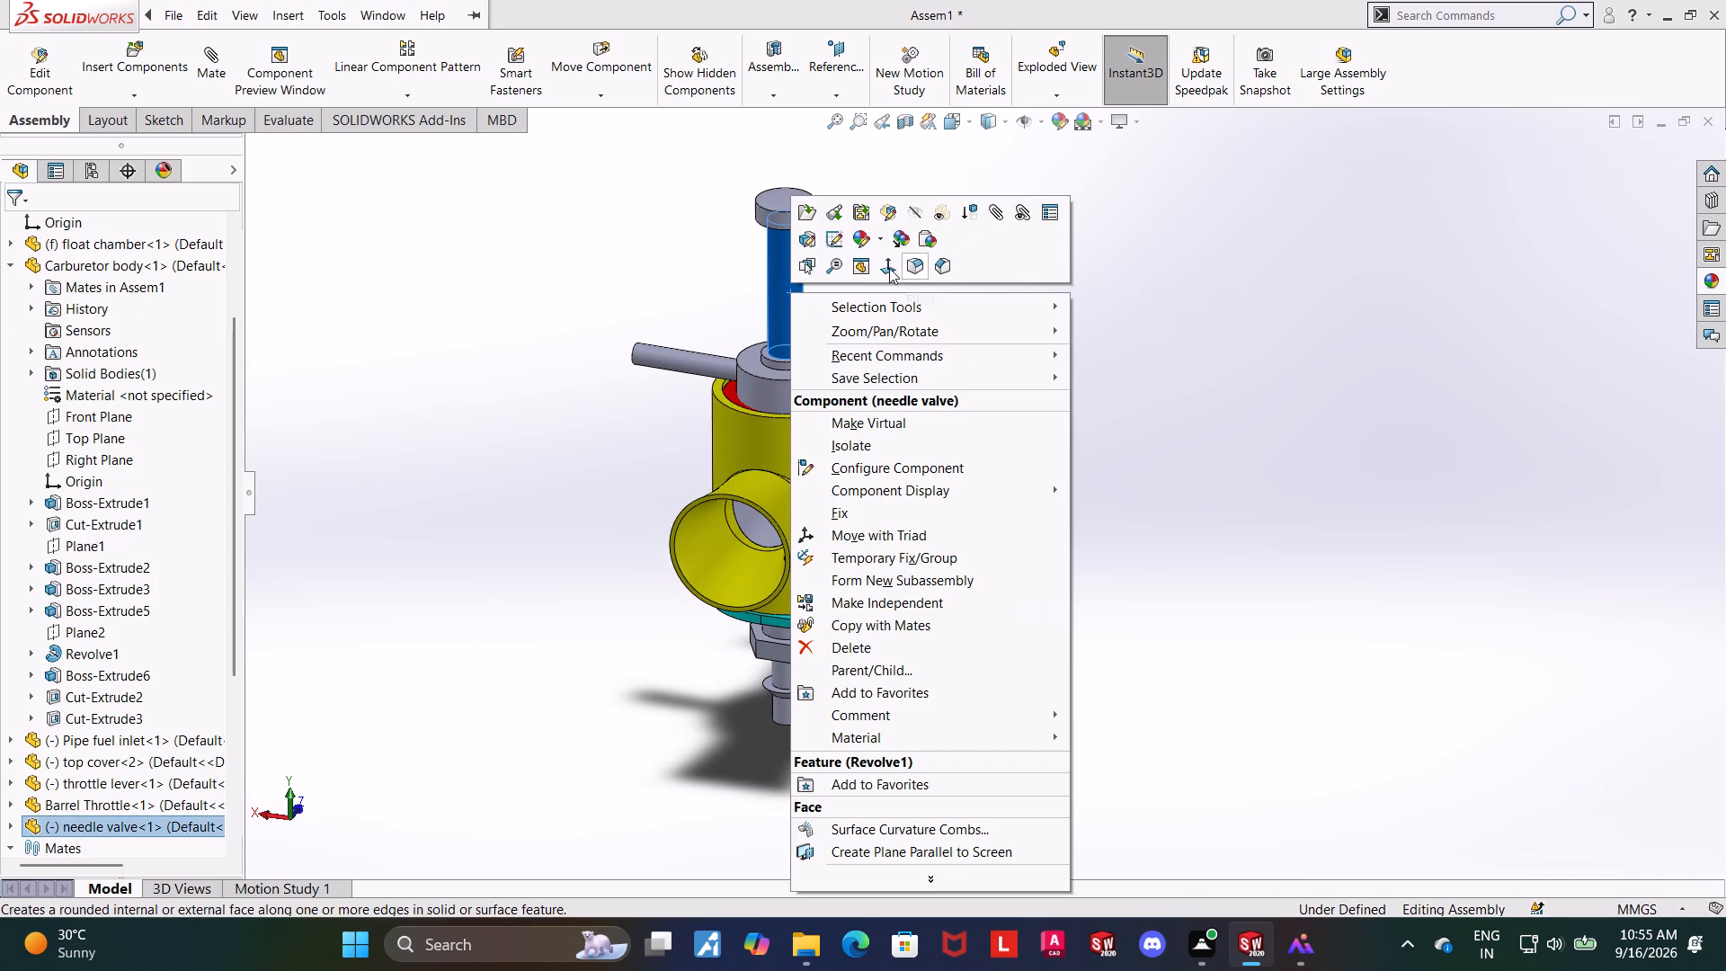
pyautogui.click(855, 238)
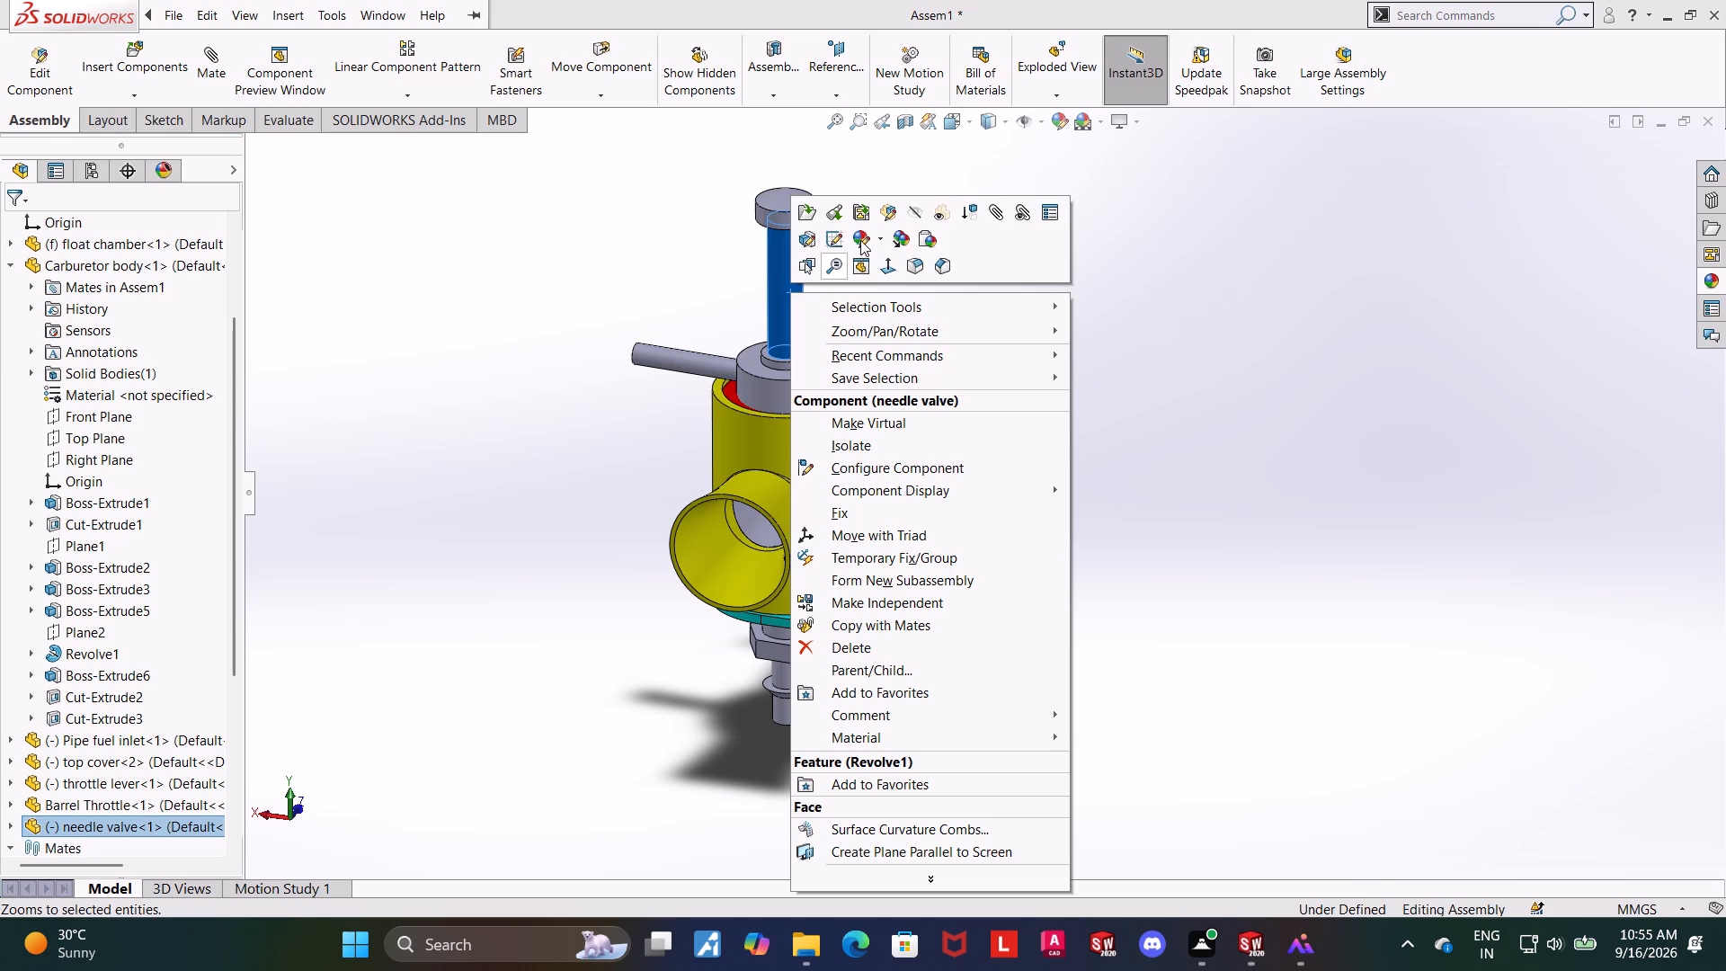
pyautogui.click(861, 239)
pyautogui.click(894, 282)
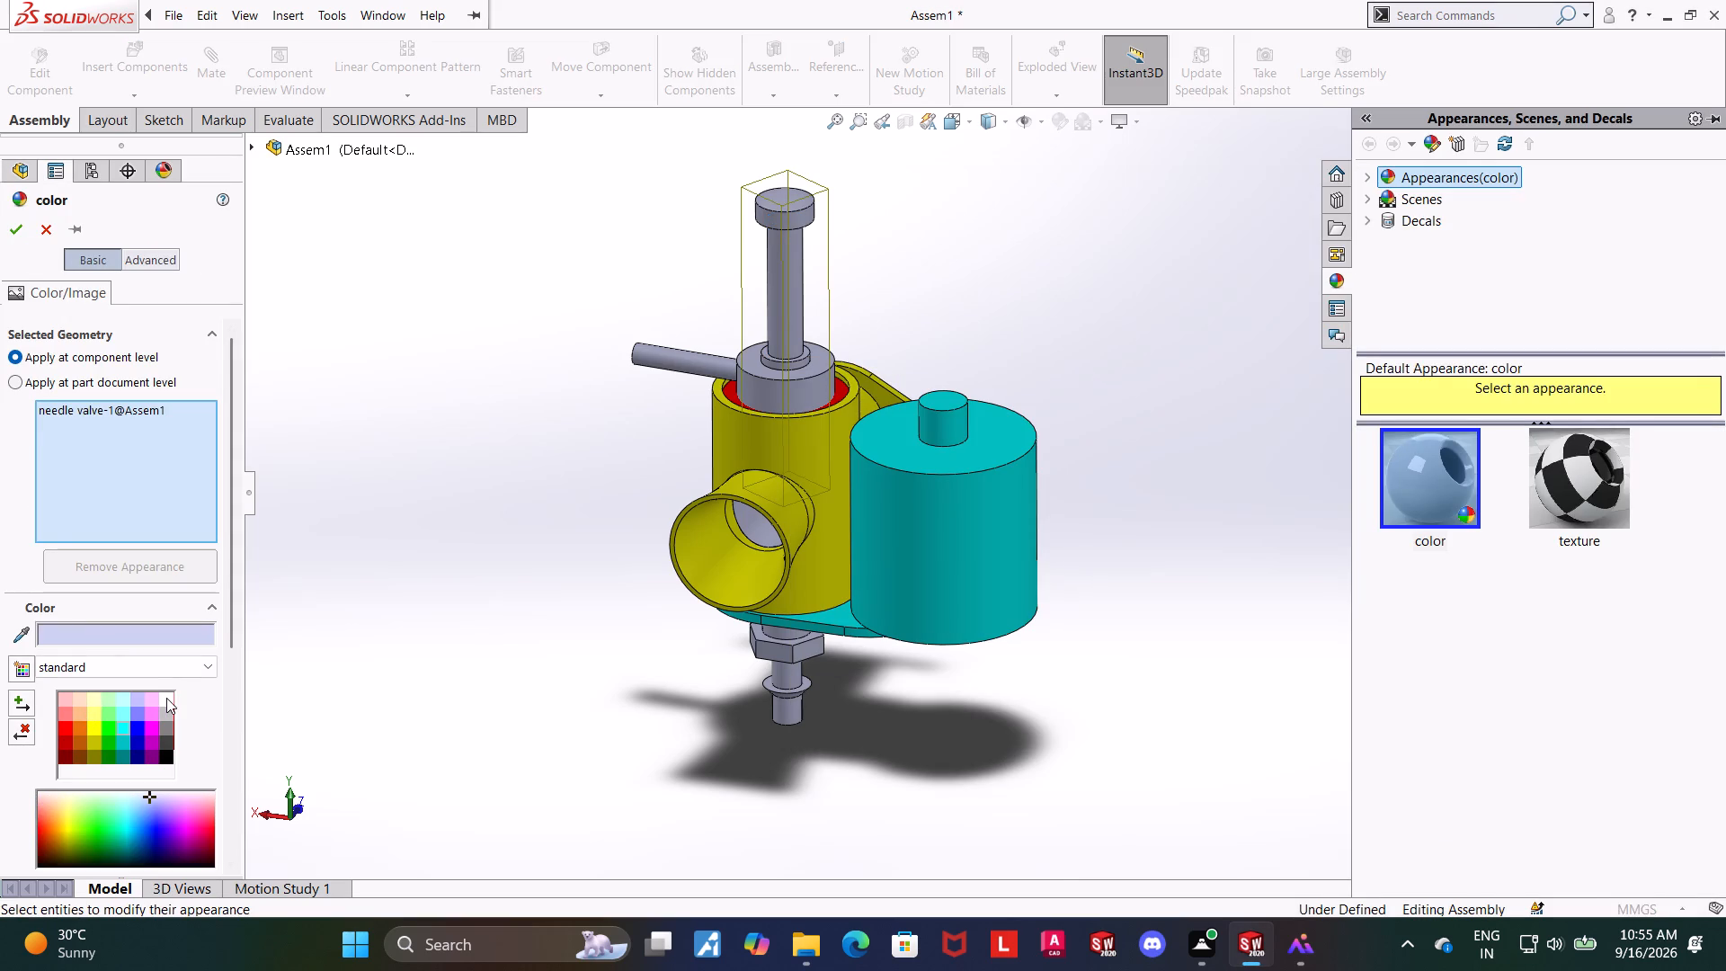
pyautogui.click(166, 698)
pyautogui.click(168, 753)
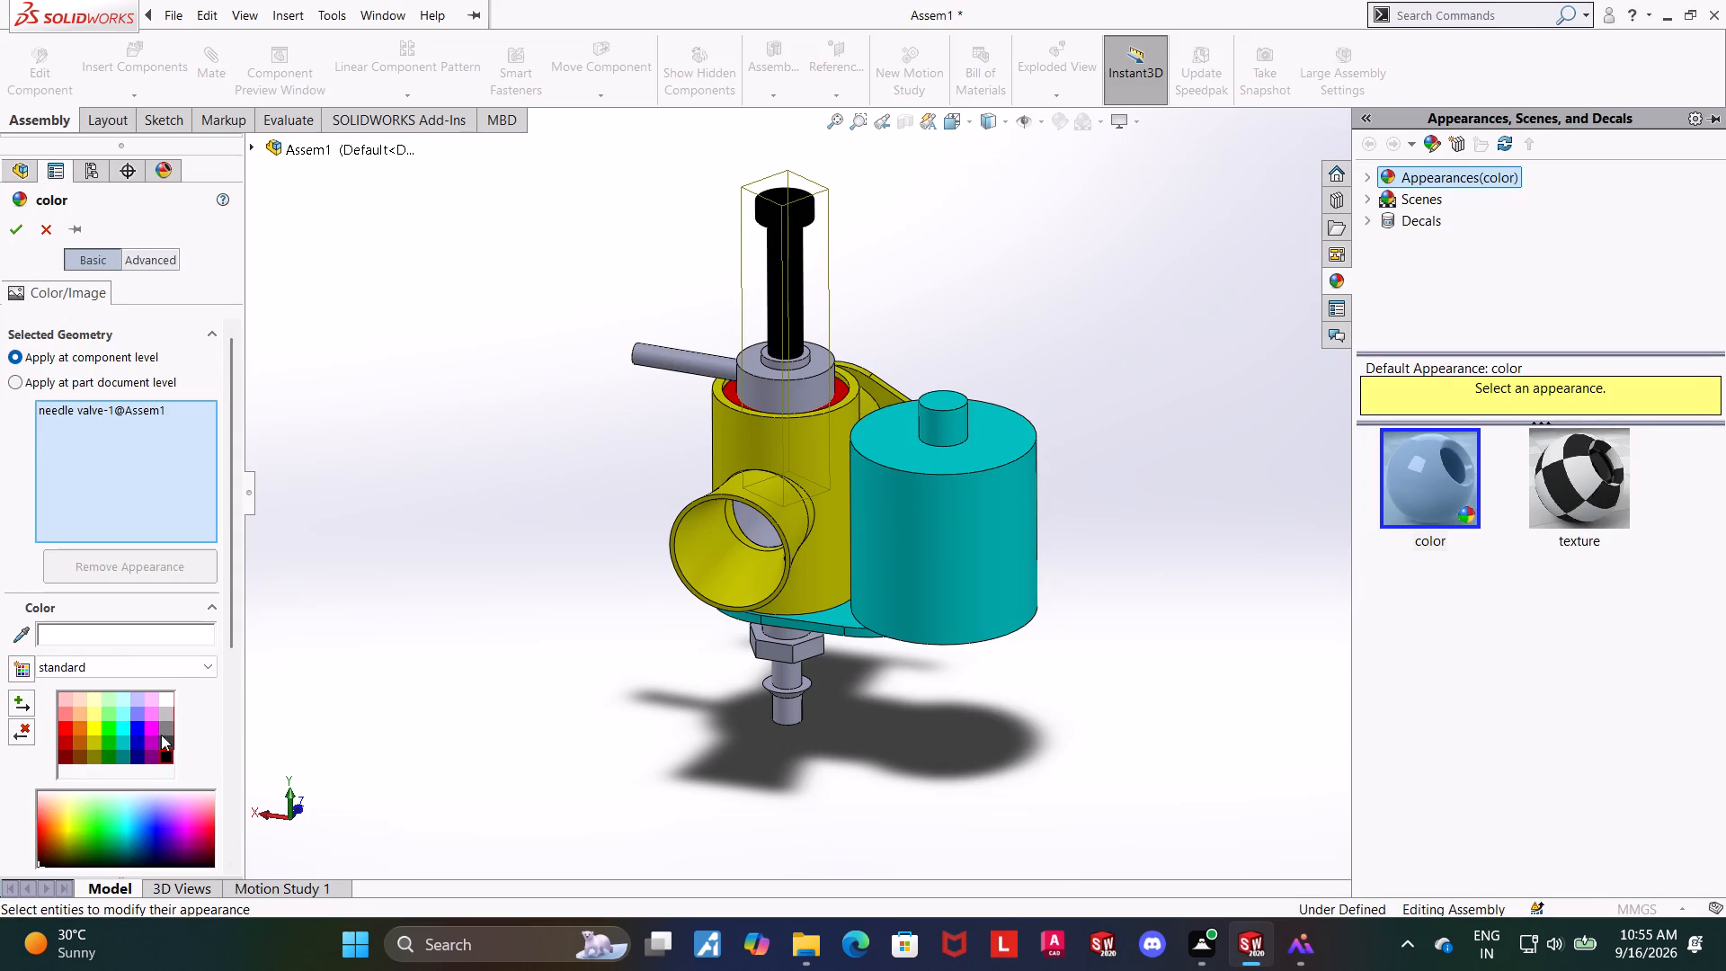
pyautogui.click(168, 744)
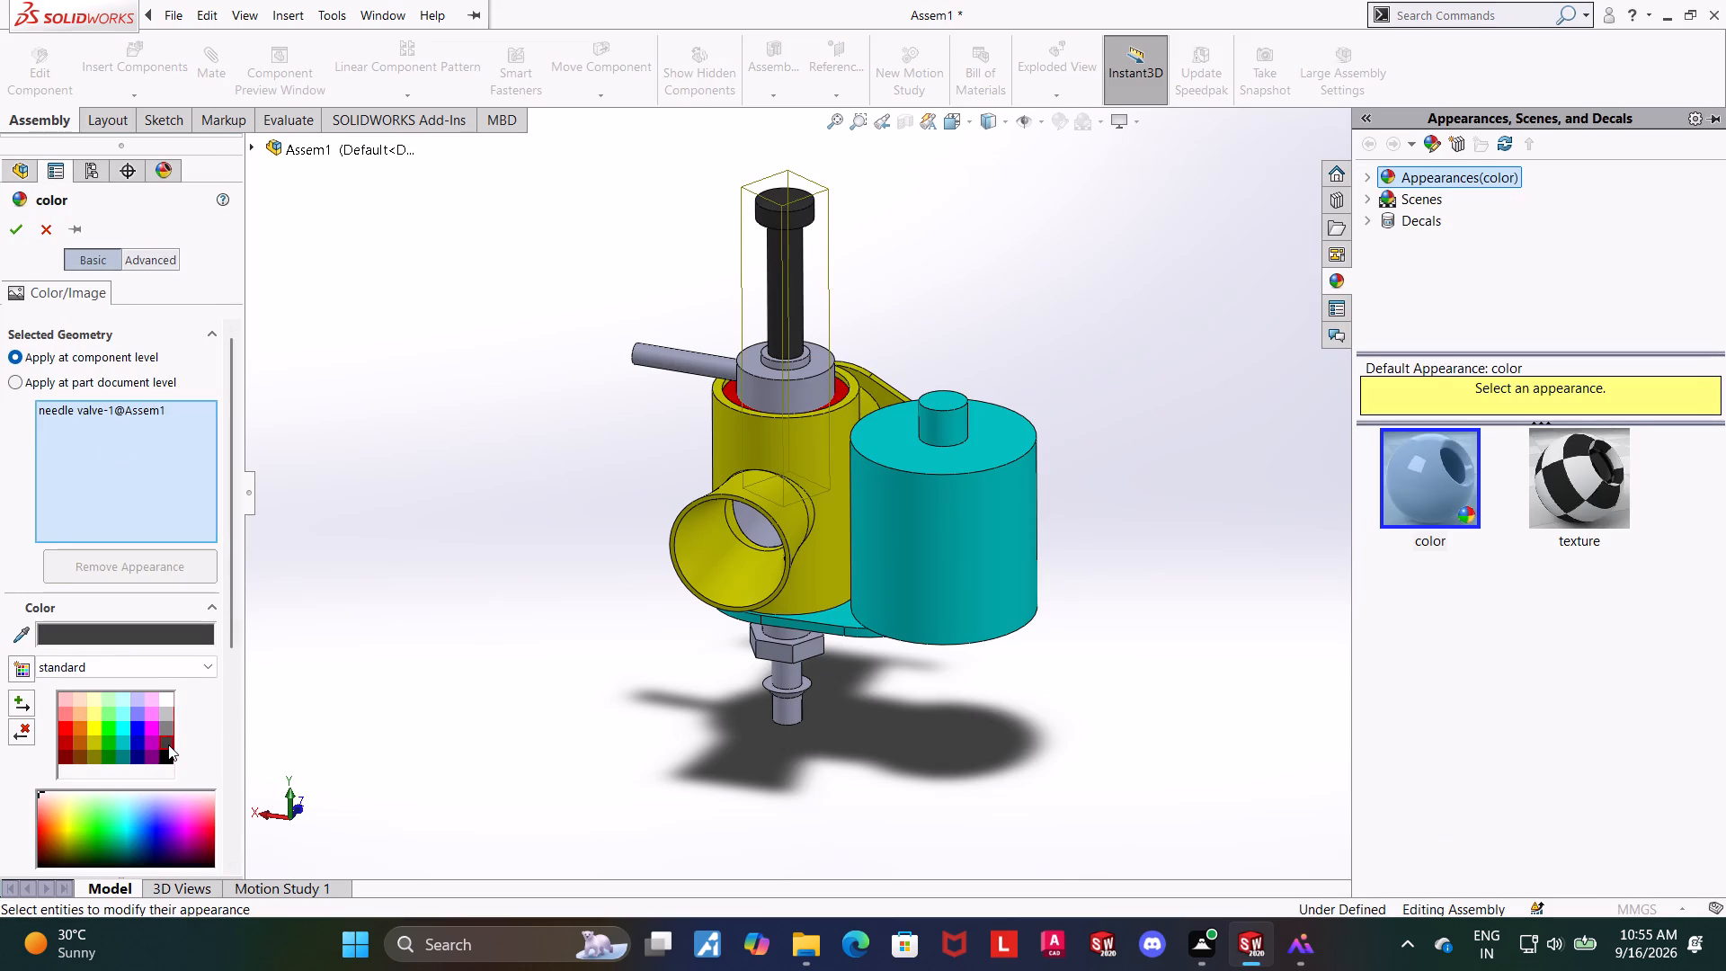
pyautogui.click(166, 735)
pyautogui.click(168, 727)
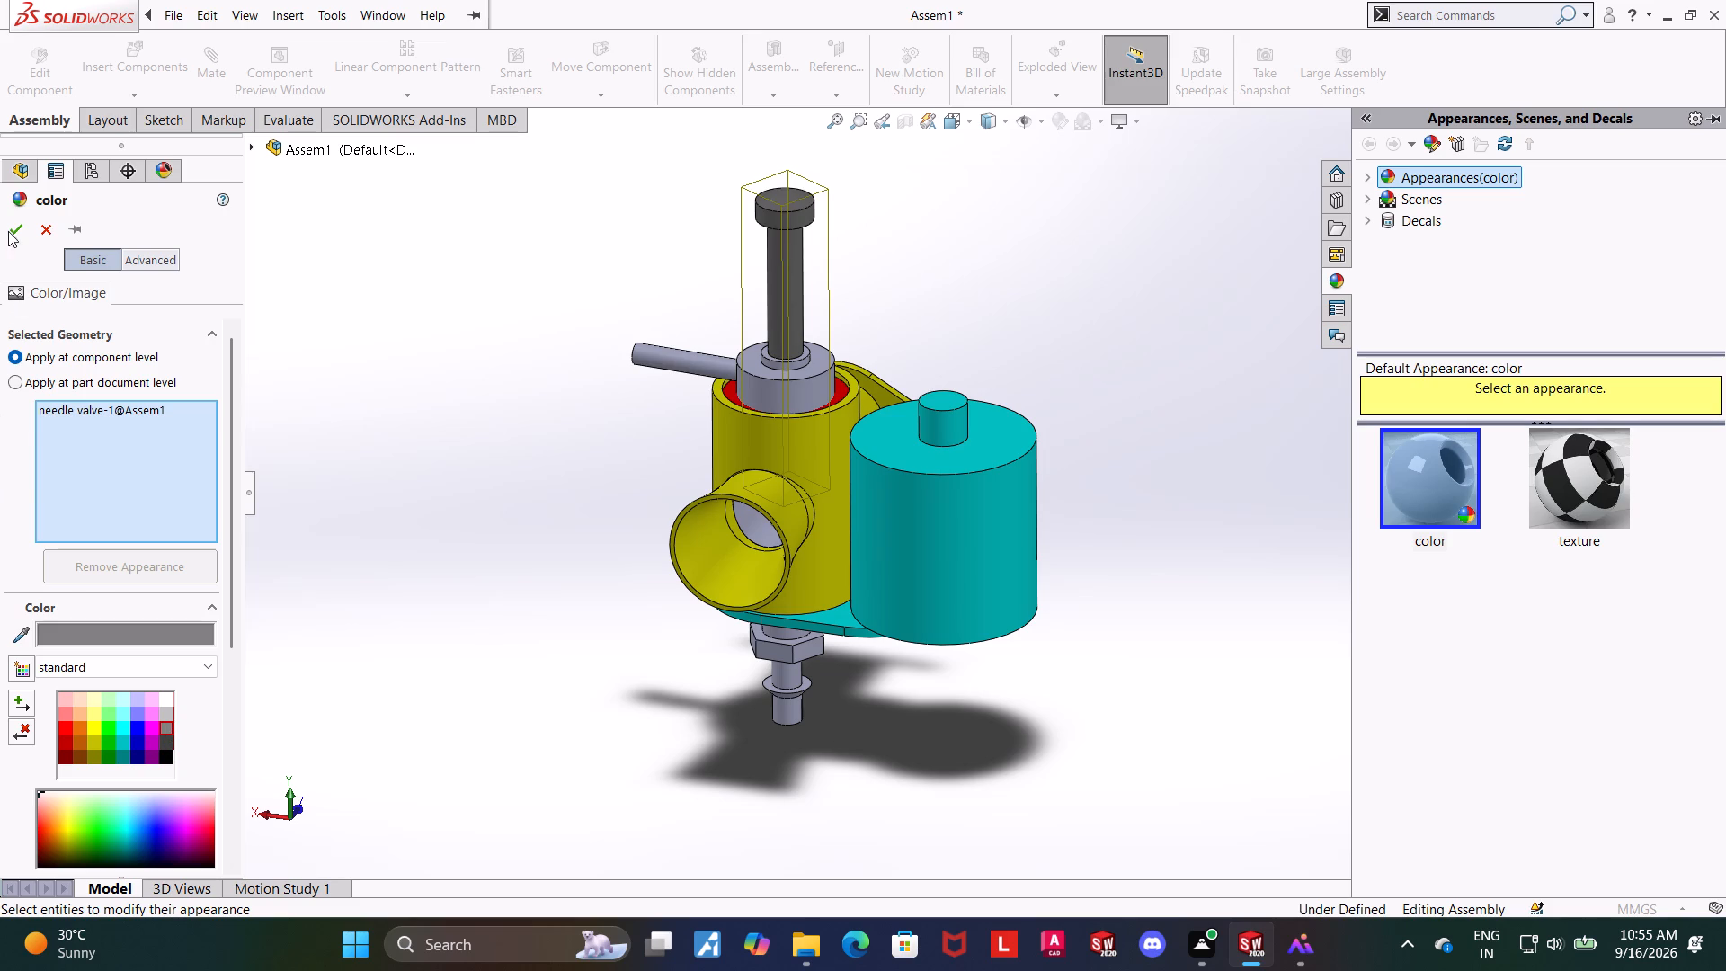
pyautogui.click(8, 227)
pyautogui.click(415, 439)
pyautogui.moveTo(414, 453); pyautogui.dragTo(447, 414, button='middle')
pyautogui.scroll(1, 439, 425)
pyautogui.scroll(-3, 980, 624)
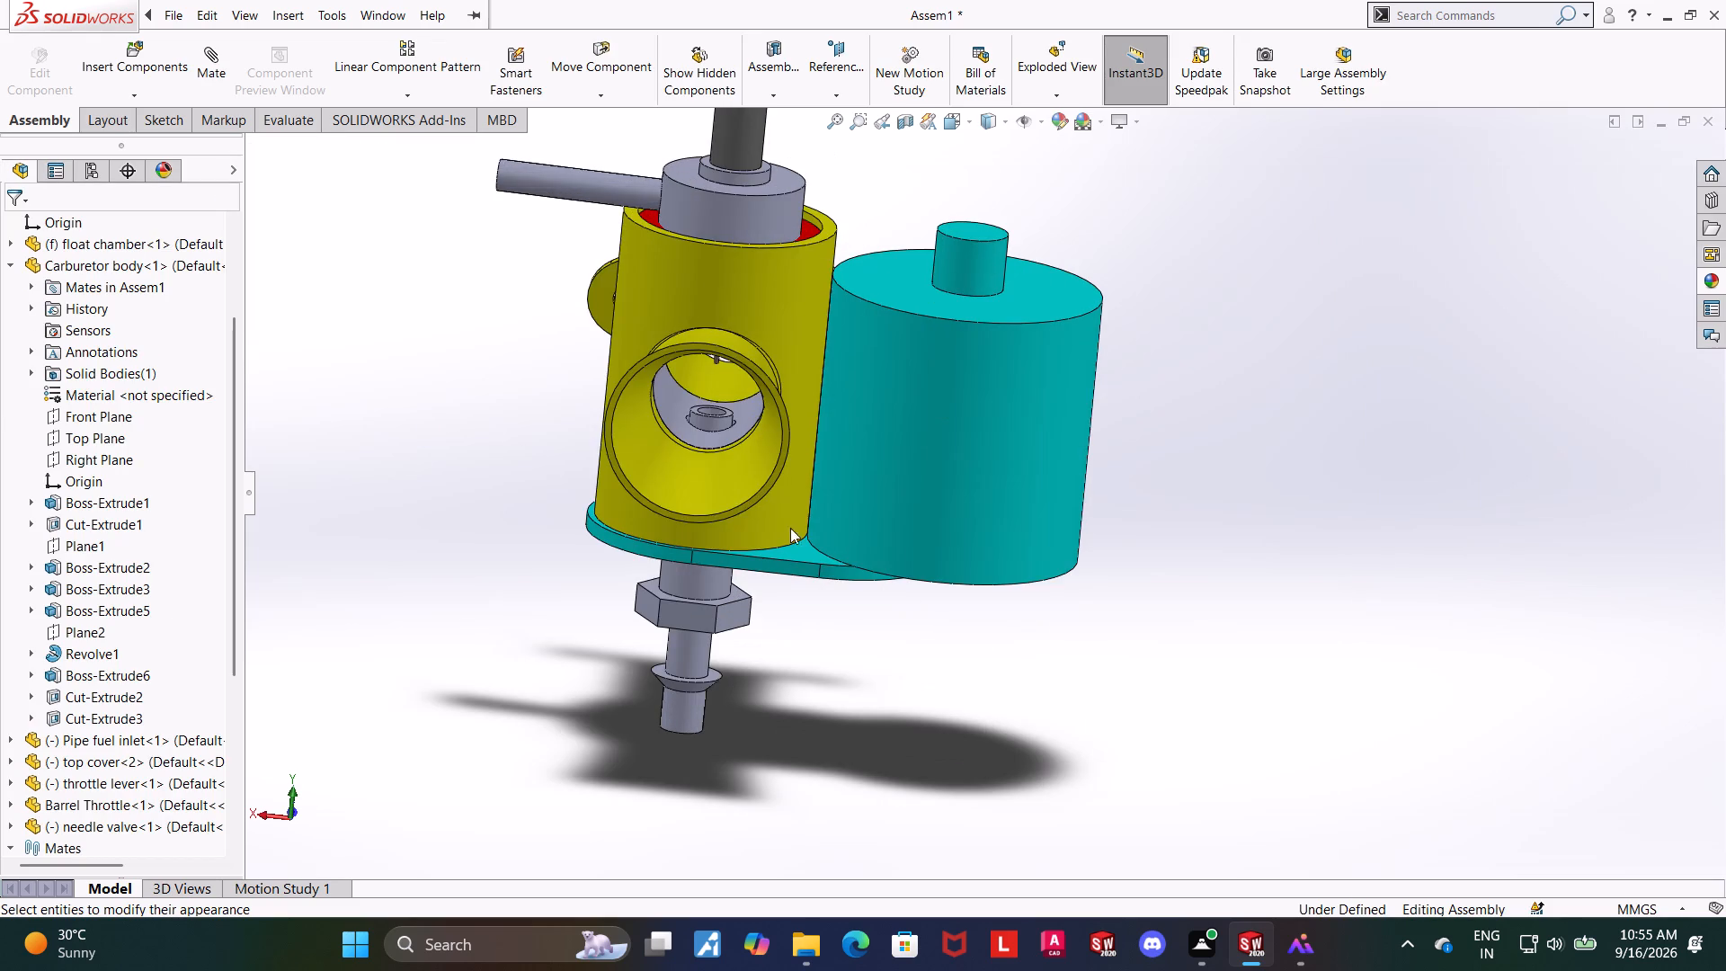
# Color the barrel throttle inside the carburetor body green at component level.
pyautogui.middleClick(793, 534)
pyautogui.moveTo(759, 521); pyautogui.dragTo(743, 521, button='middle')
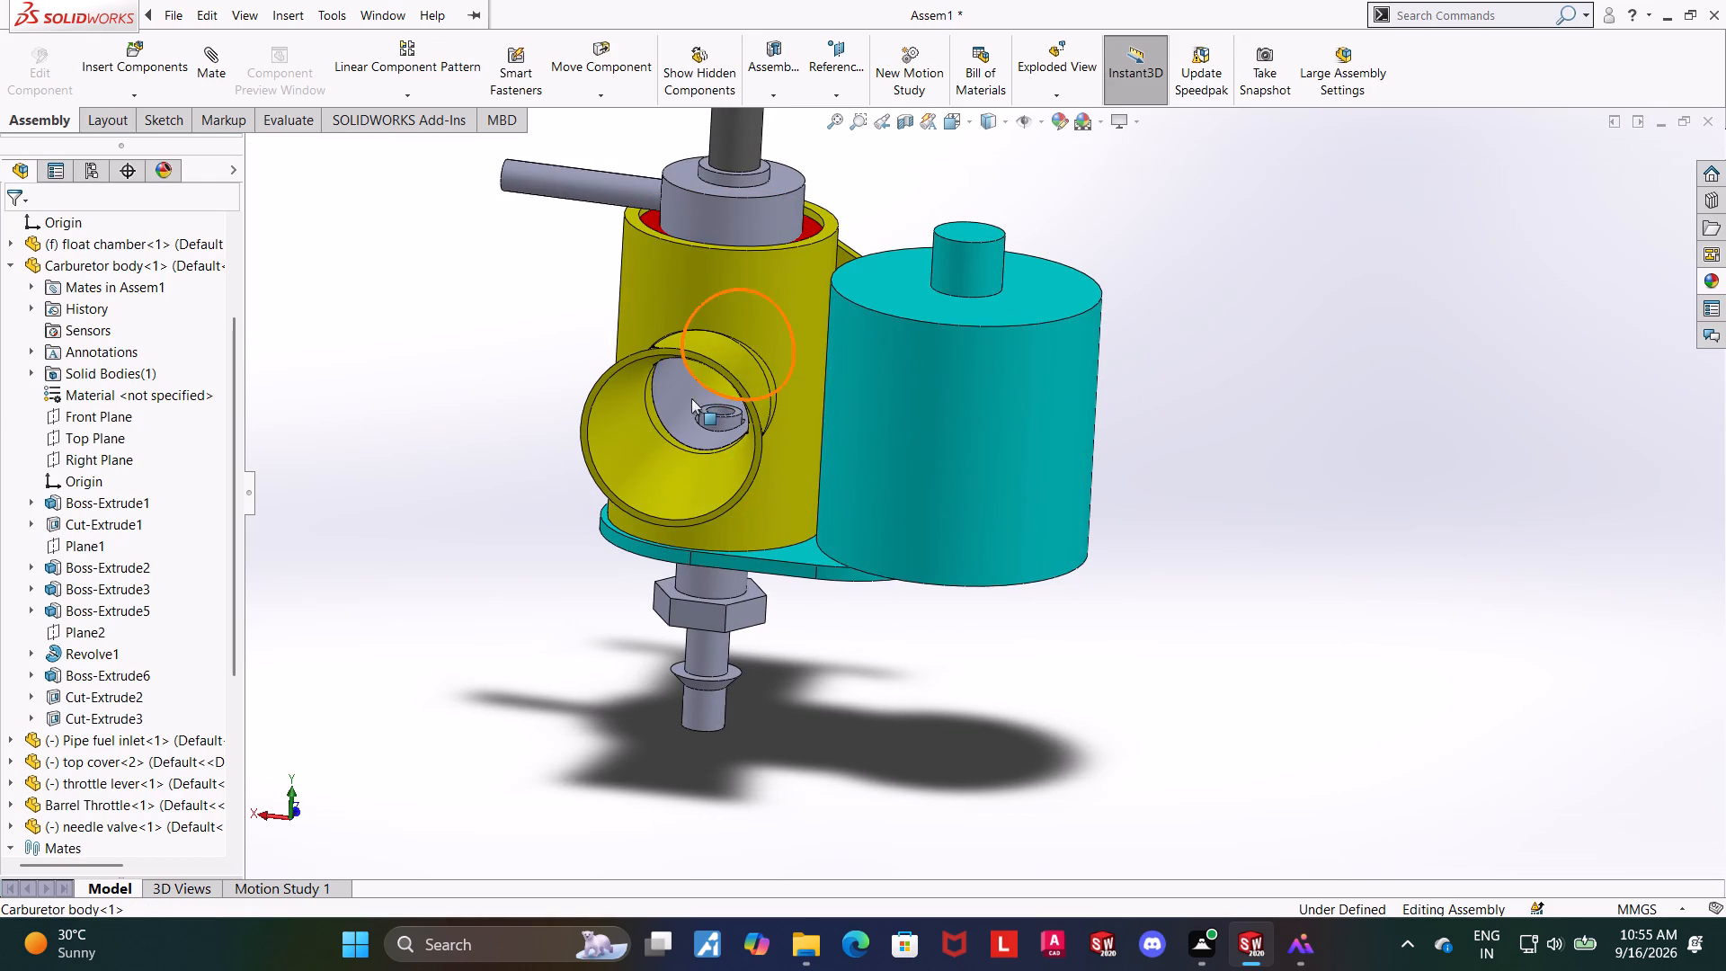
pyautogui.click(688, 401)
pyautogui.rightClick(112, 806)
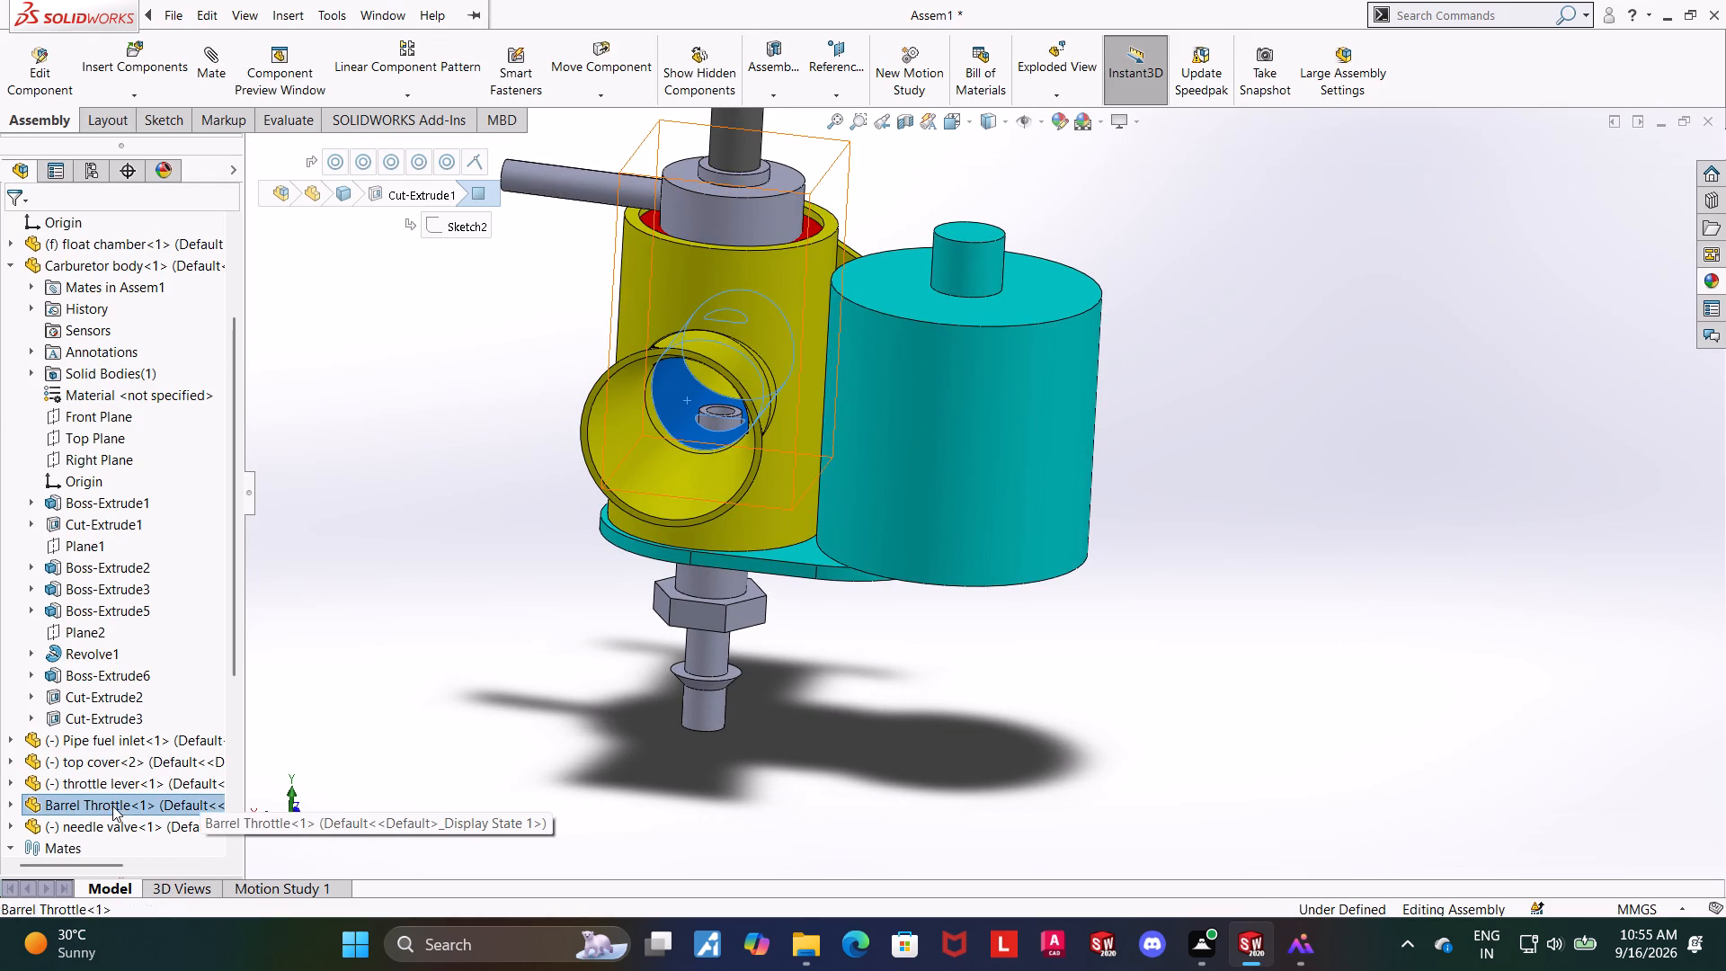
pyautogui.click(174, 368)
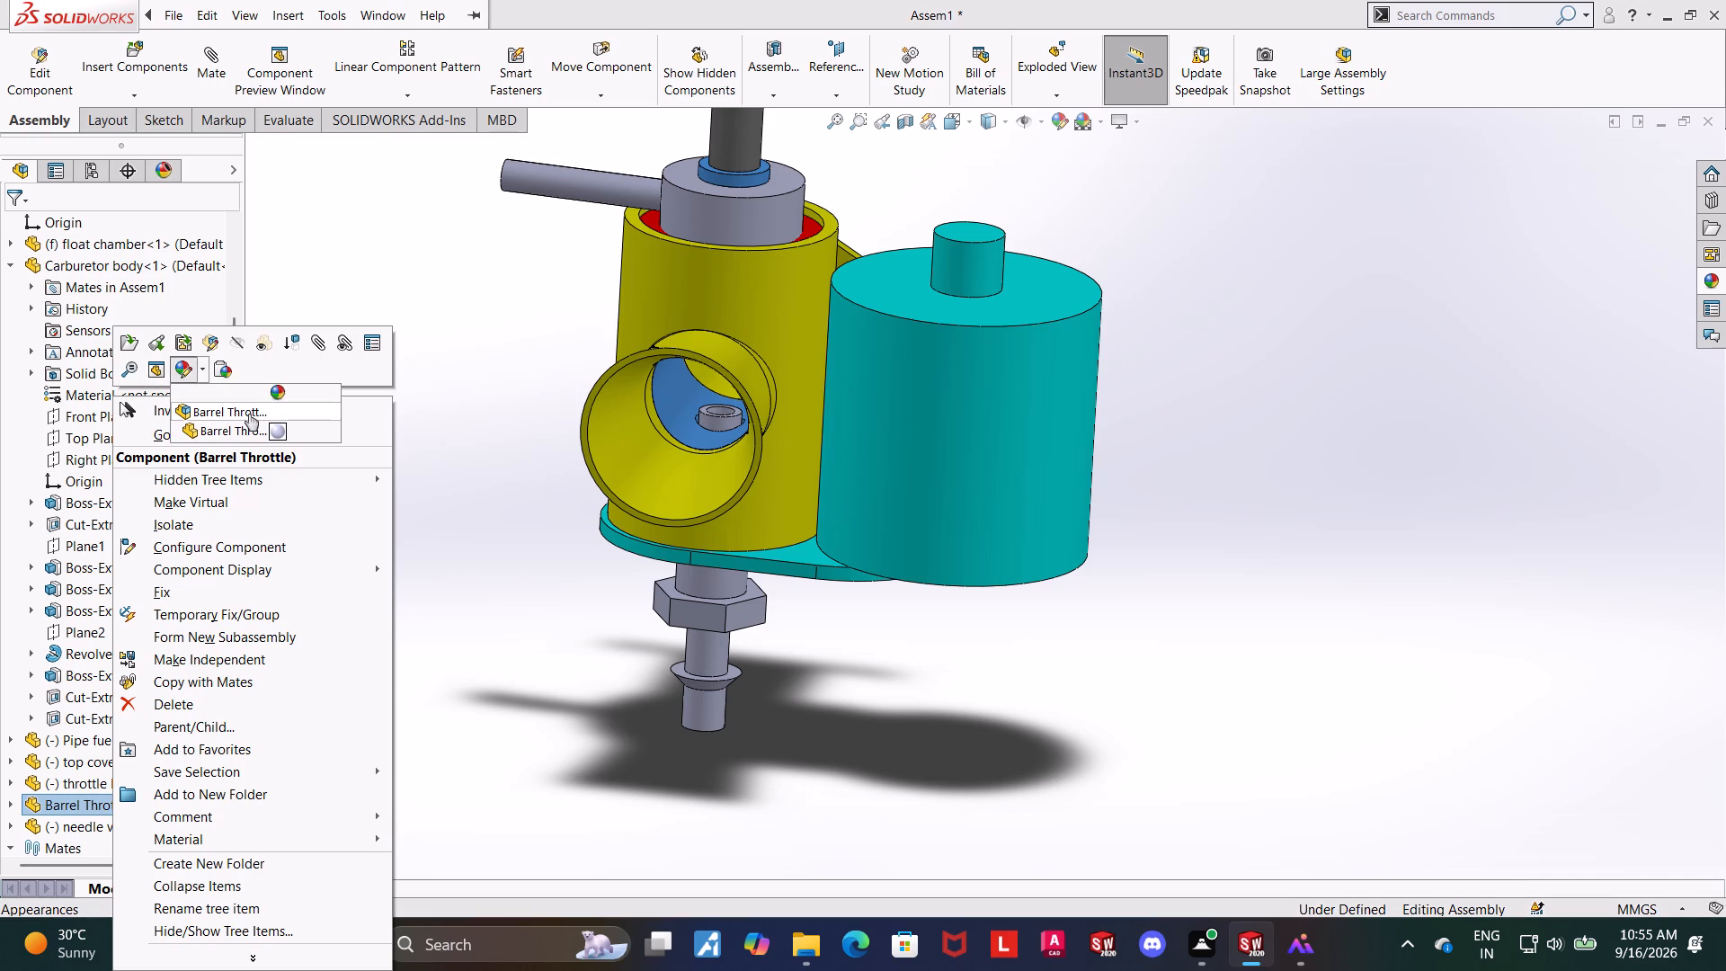
pyautogui.click(249, 414)
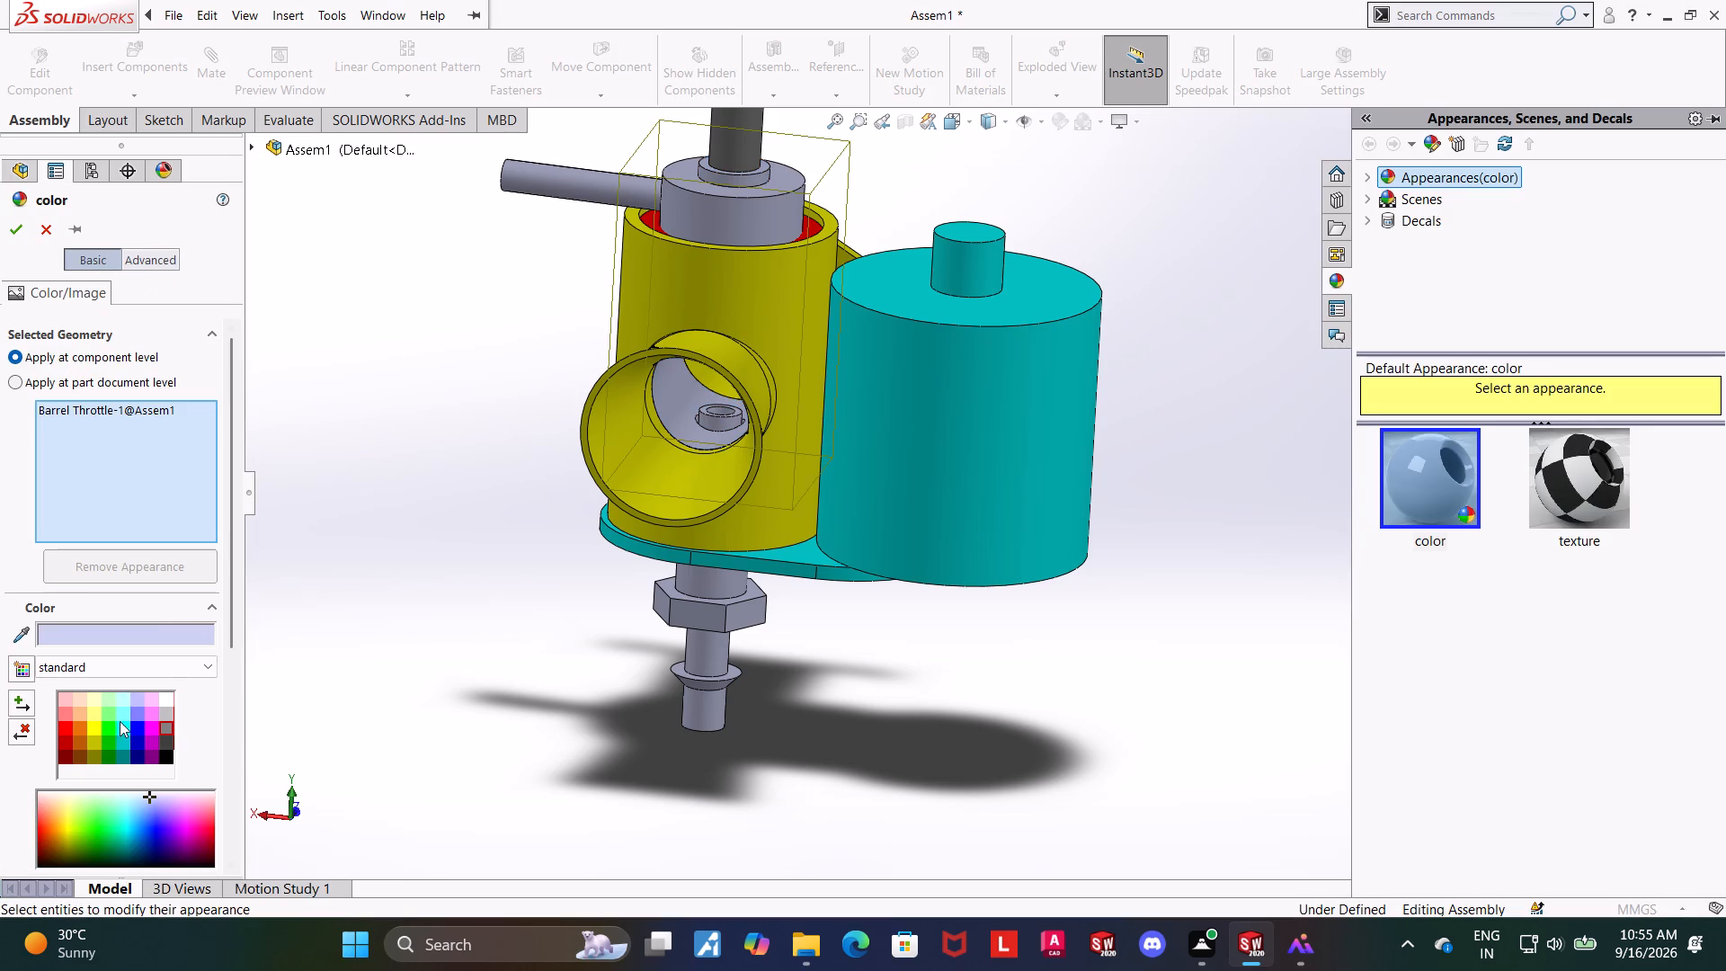
pyautogui.click(110, 730)
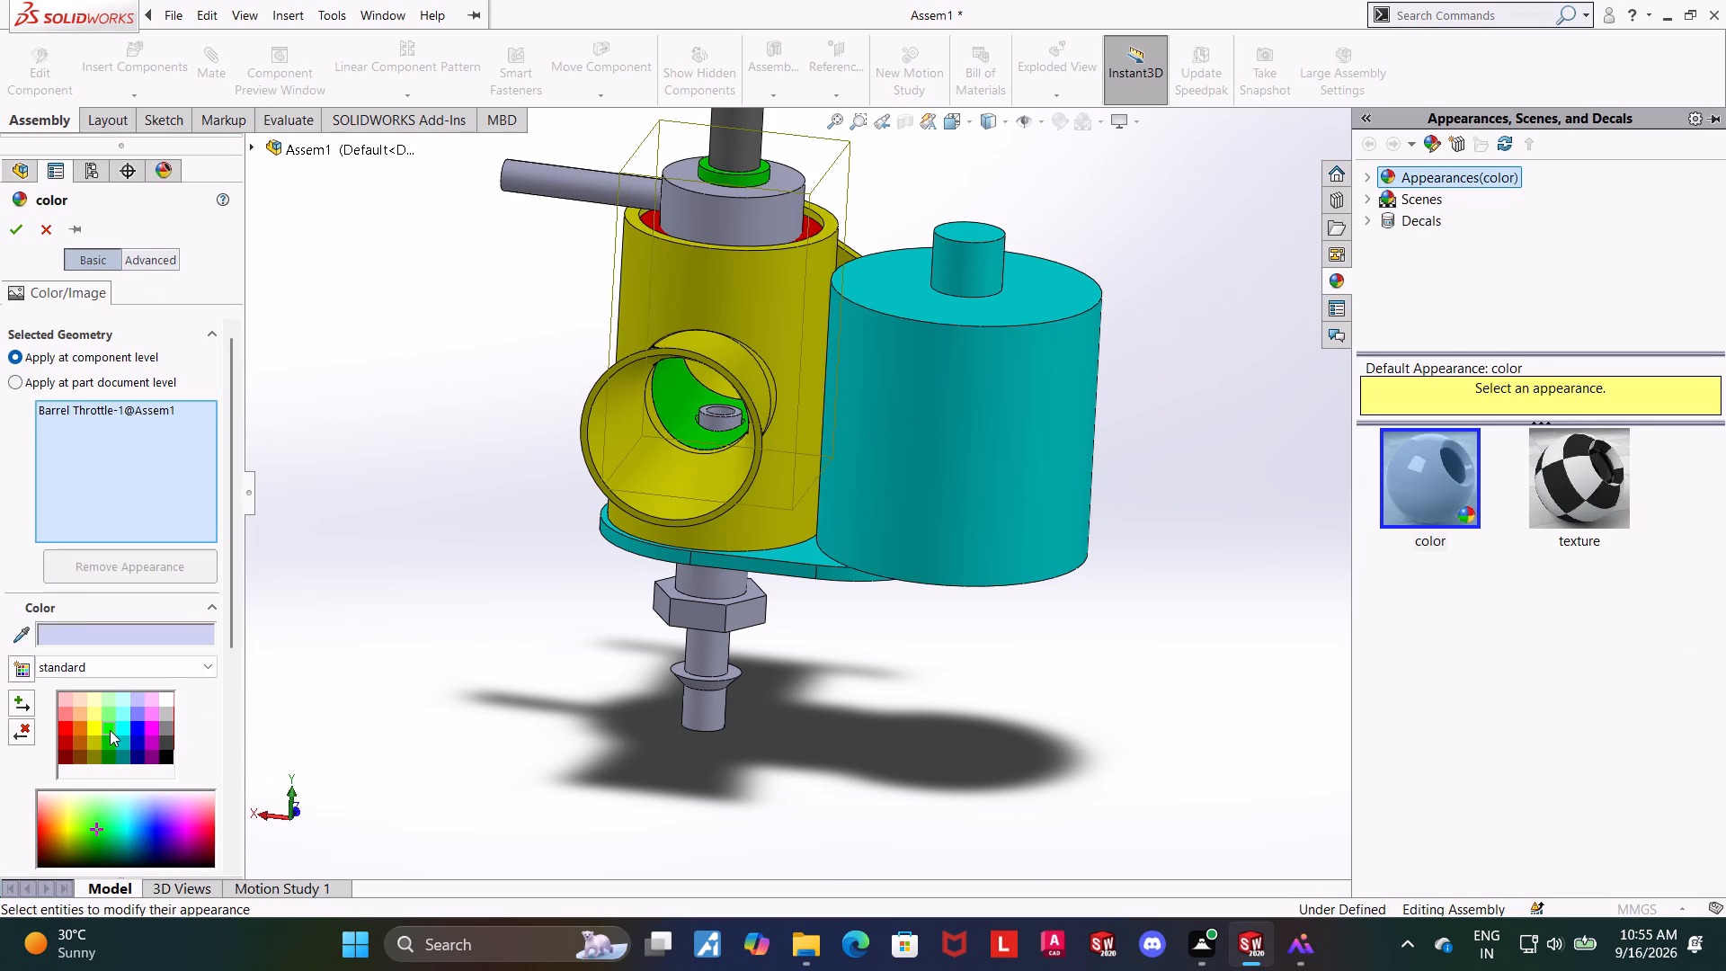
pyautogui.click(7, 230)
# Examine the colored assembly from several angles and test whether the carburetor body can be moved.
pyautogui.click(362, 482)
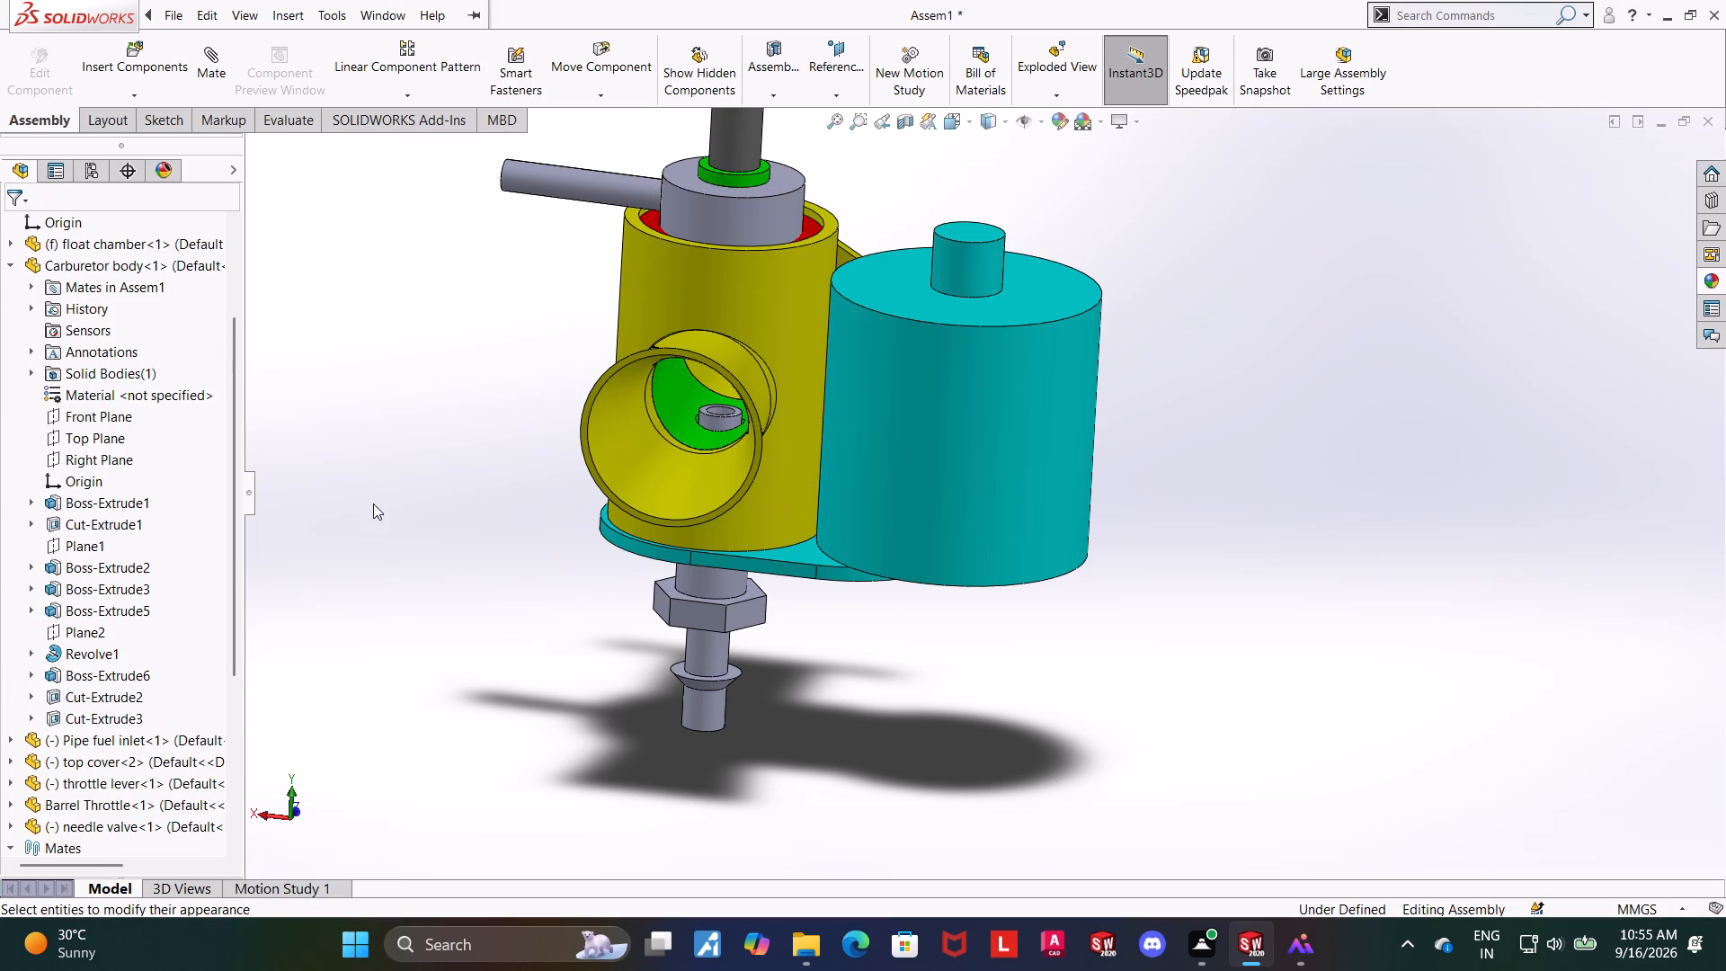
pyautogui.moveTo(373, 503); pyautogui.dragTo(361, 513, button='middle')
pyautogui.scroll(5, 362, 513)
pyautogui.moveTo(1074, 626); pyautogui.dragTo(1090, 622, button='middle')
pyautogui.scroll(-2, 1072, 479)
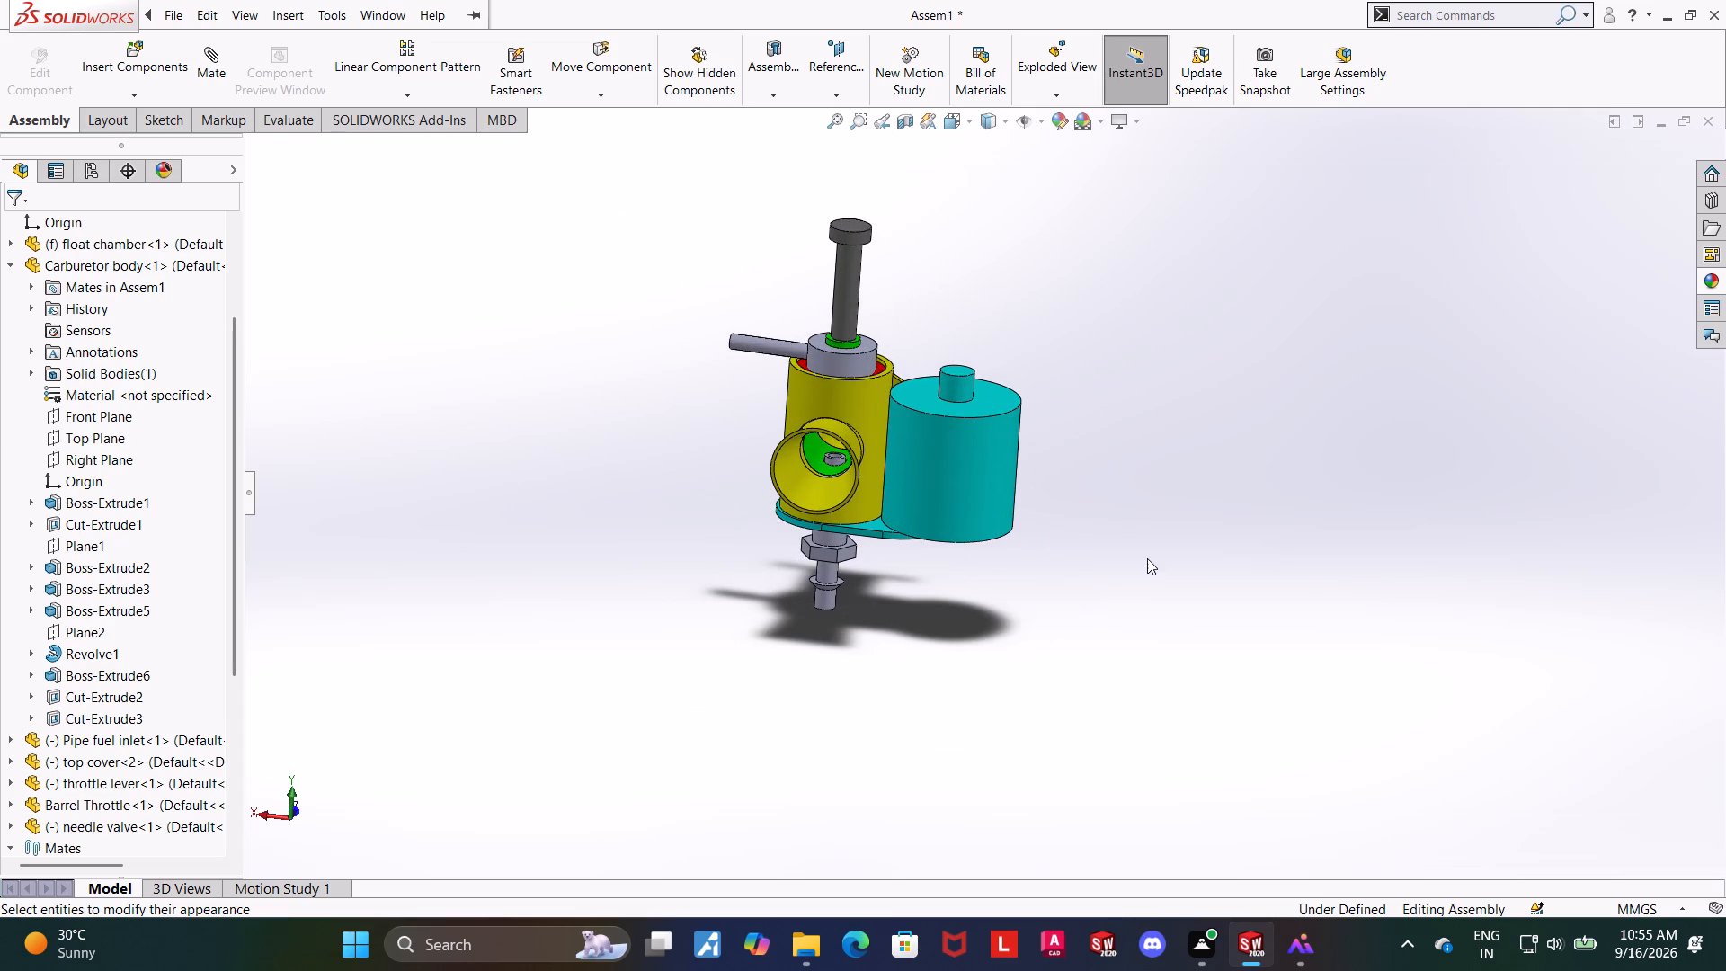
pyautogui.moveTo(1188, 400); pyautogui.dragTo(1146, 414)
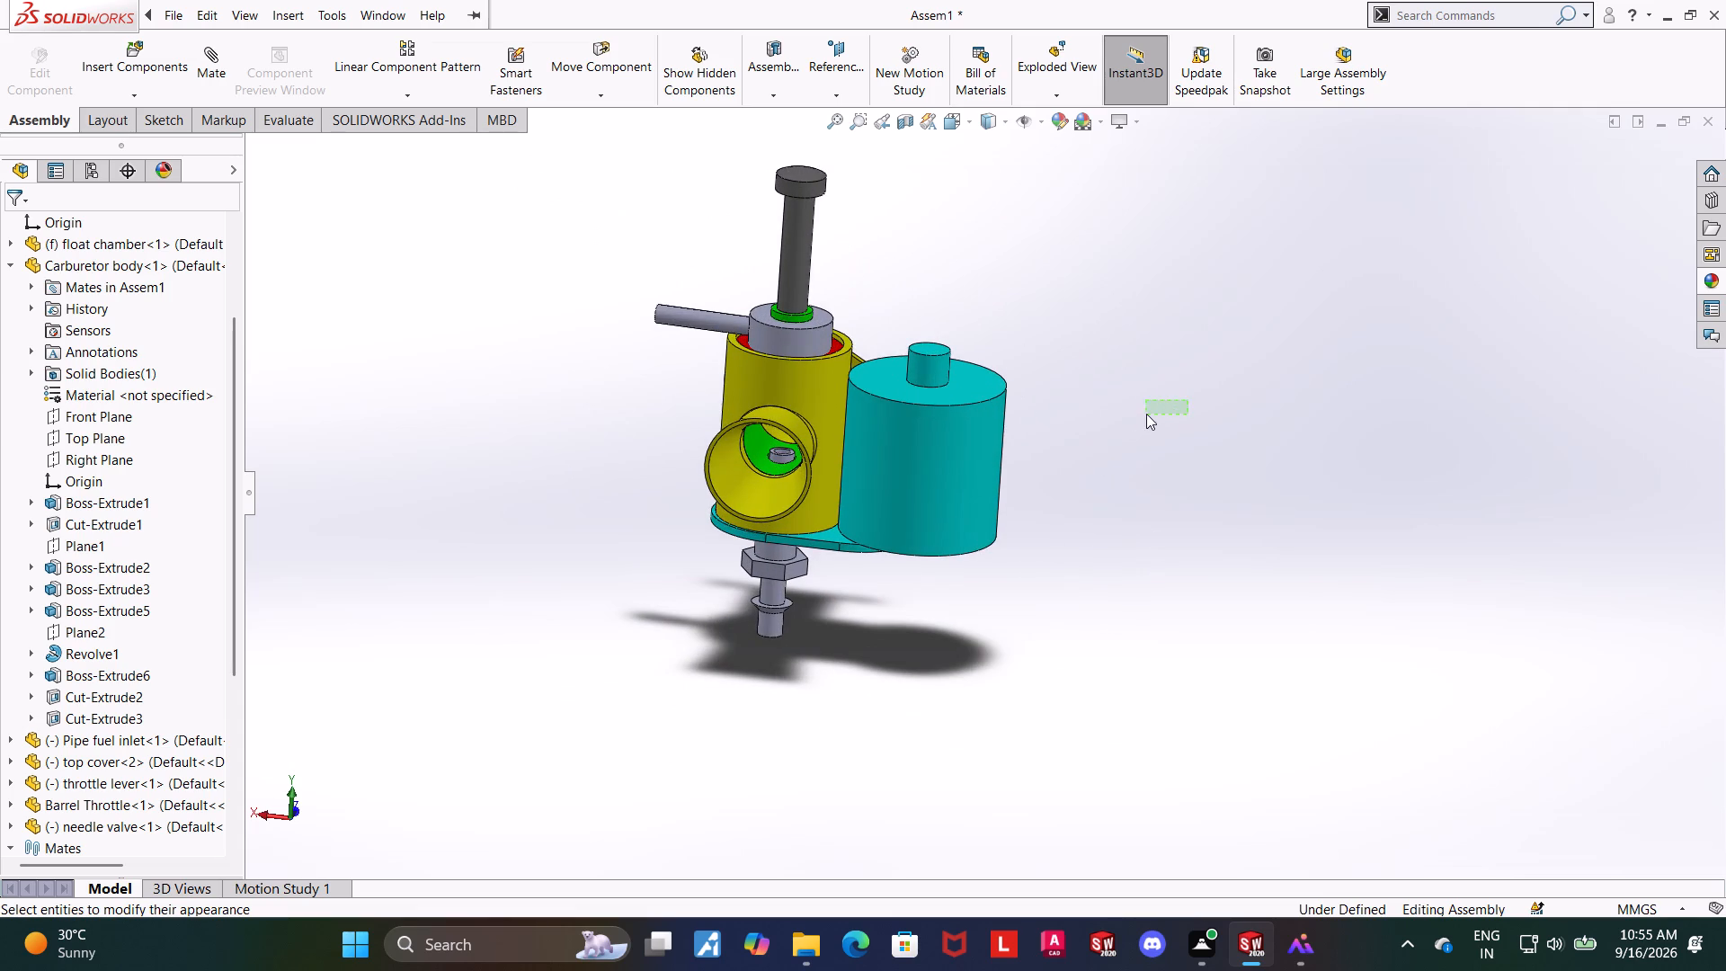
pyautogui.moveTo(1149, 415); pyautogui.dragTo(1121, 422, button='middle')
pyautogui.scroll(-1, 1050, 294)
pyautogui.moveTo(1083, 379); pyautogui.dragTo(1071, 393, button='middle')
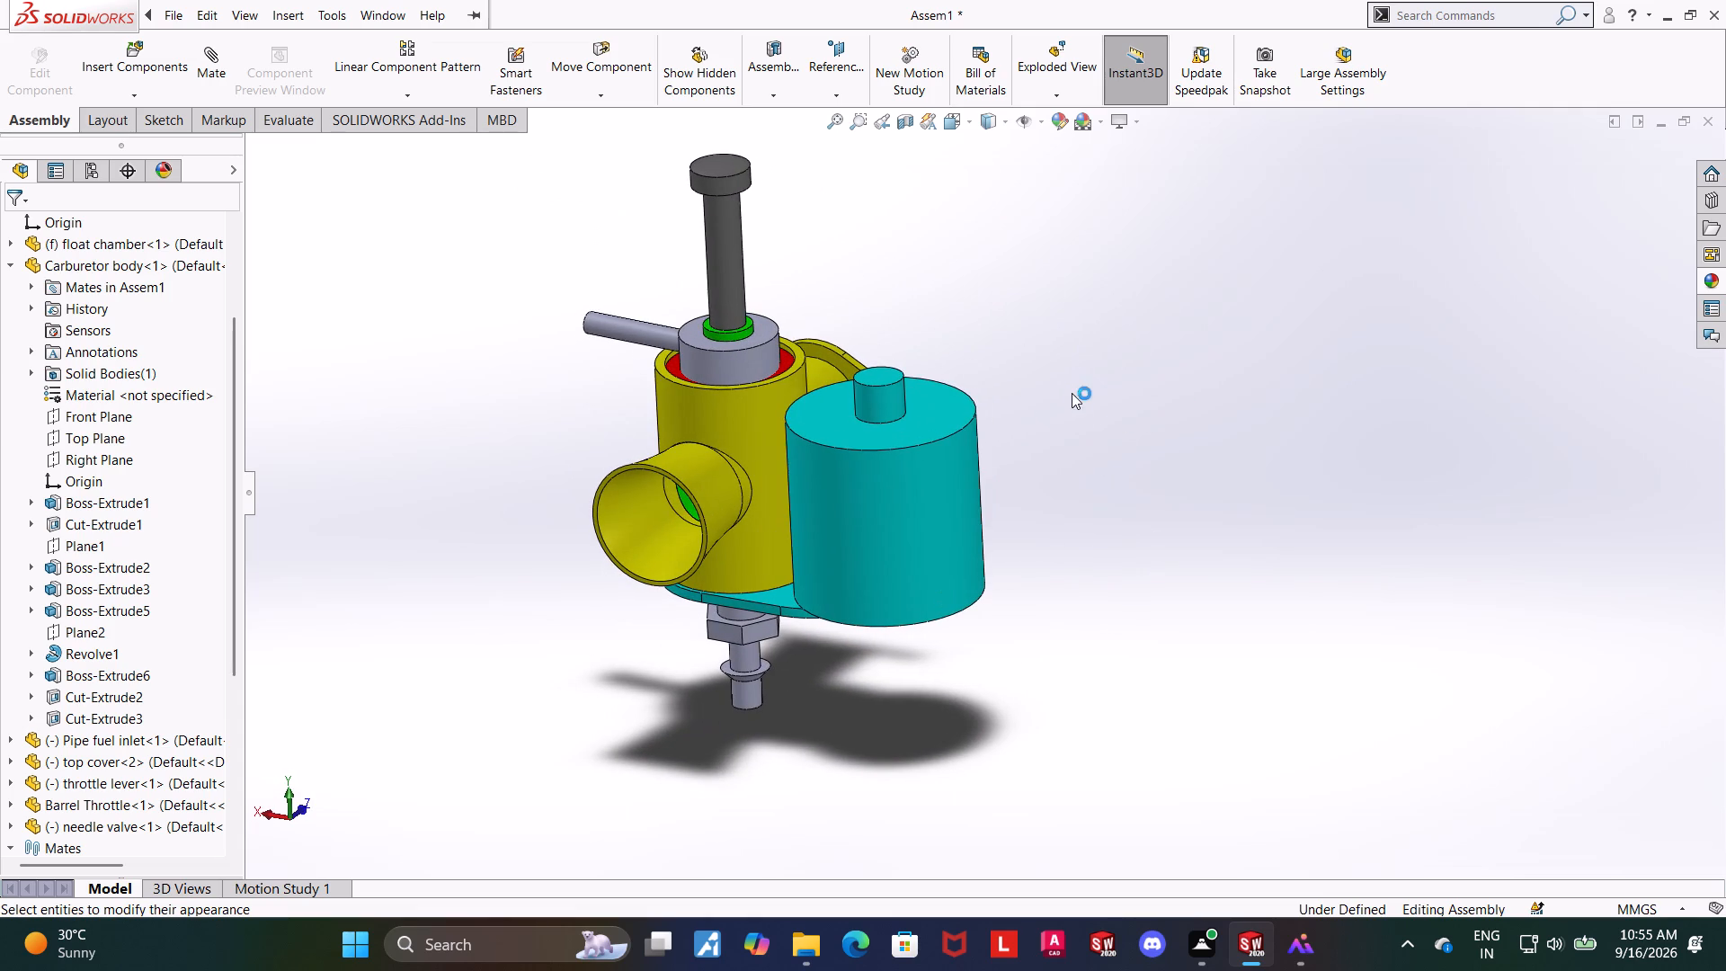
pyautogui.moveTo(709, 420); pyautogui.dragTo(655, 418)
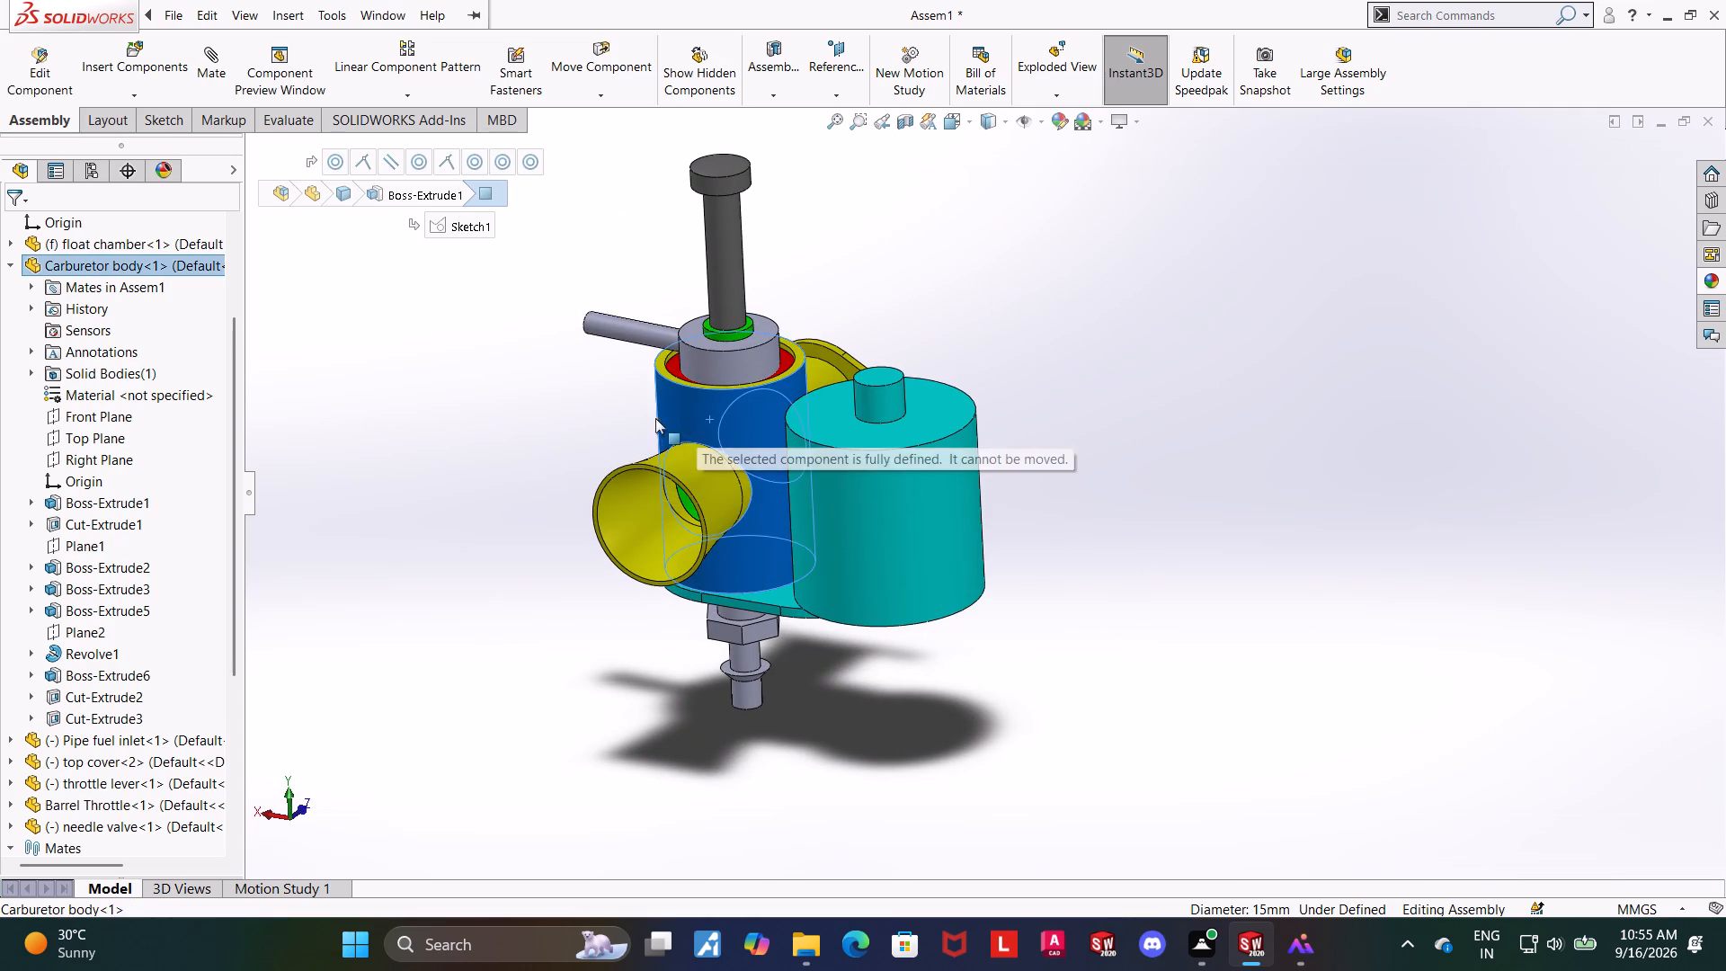
pyautogui.moveTo(655, 418); pyautogui.dragTo(663, 417)
pyautogui.click(1194, 443)
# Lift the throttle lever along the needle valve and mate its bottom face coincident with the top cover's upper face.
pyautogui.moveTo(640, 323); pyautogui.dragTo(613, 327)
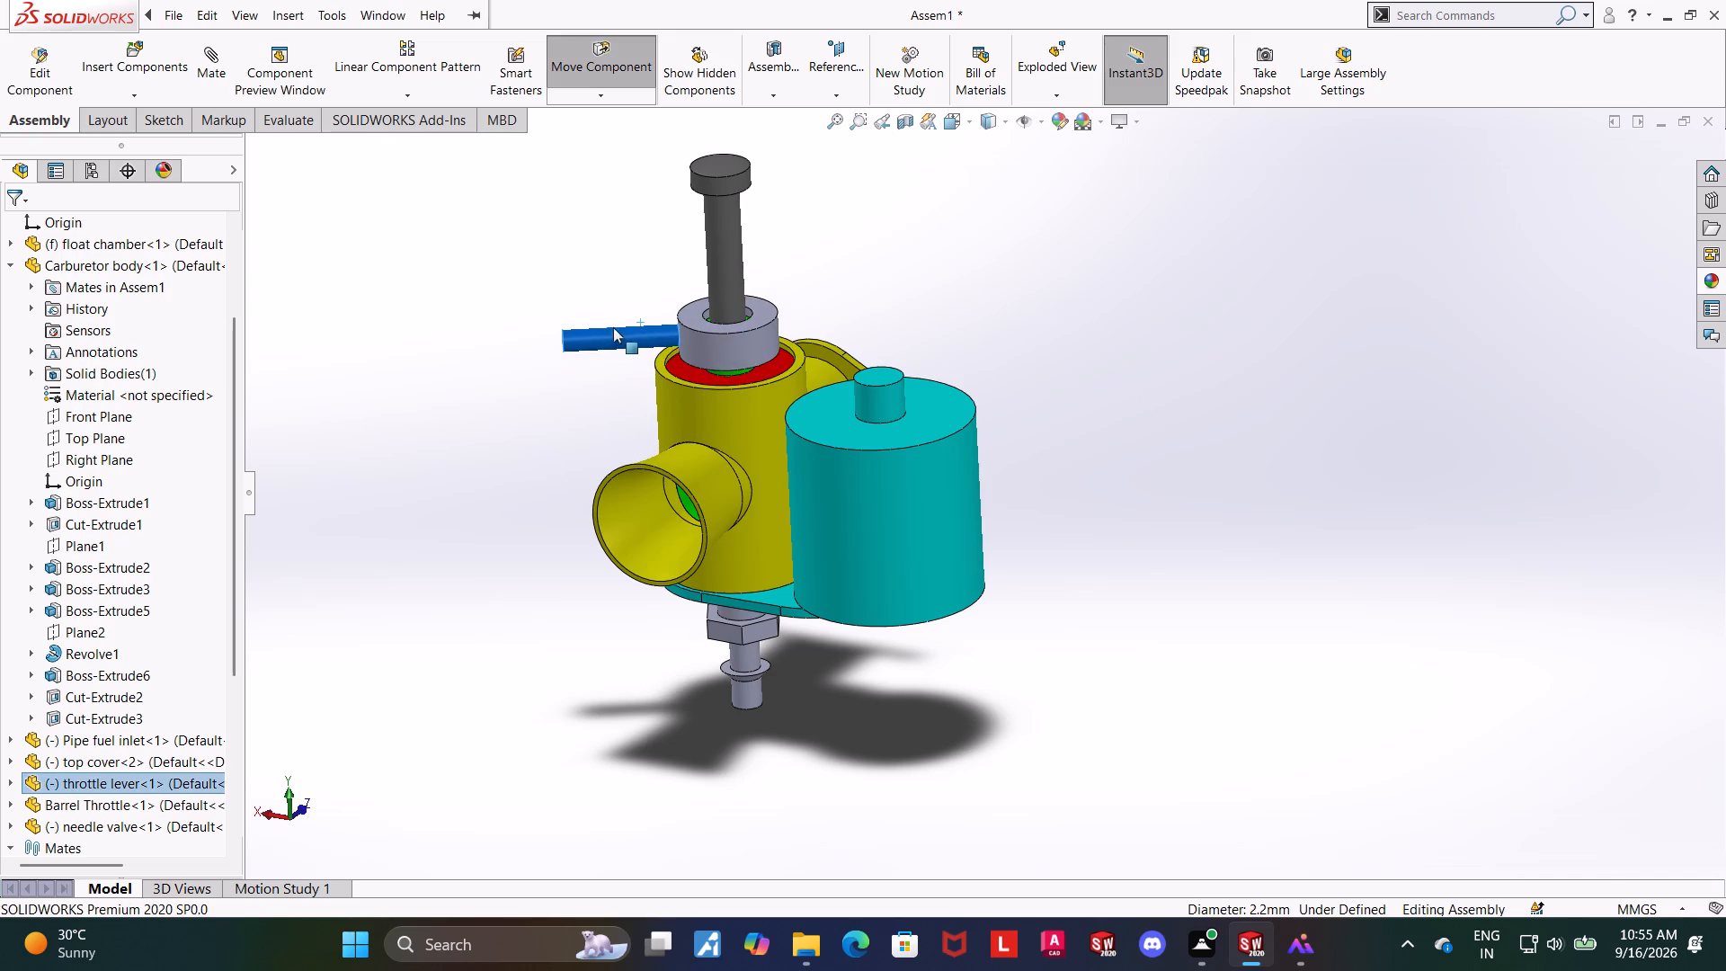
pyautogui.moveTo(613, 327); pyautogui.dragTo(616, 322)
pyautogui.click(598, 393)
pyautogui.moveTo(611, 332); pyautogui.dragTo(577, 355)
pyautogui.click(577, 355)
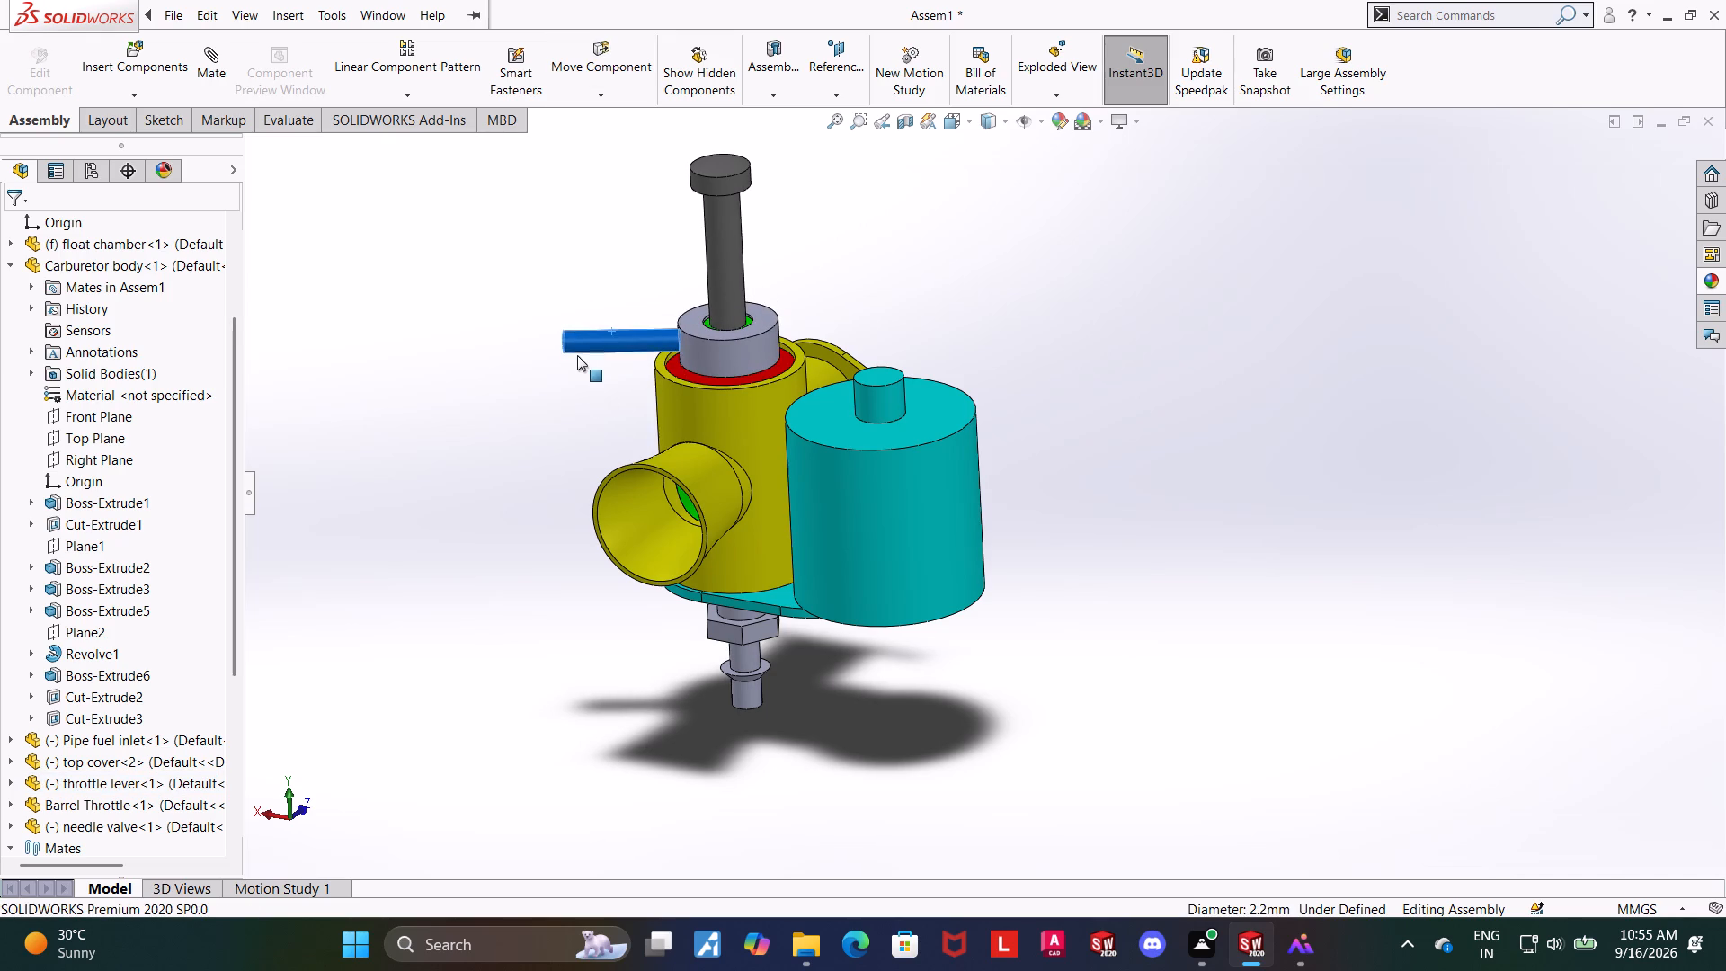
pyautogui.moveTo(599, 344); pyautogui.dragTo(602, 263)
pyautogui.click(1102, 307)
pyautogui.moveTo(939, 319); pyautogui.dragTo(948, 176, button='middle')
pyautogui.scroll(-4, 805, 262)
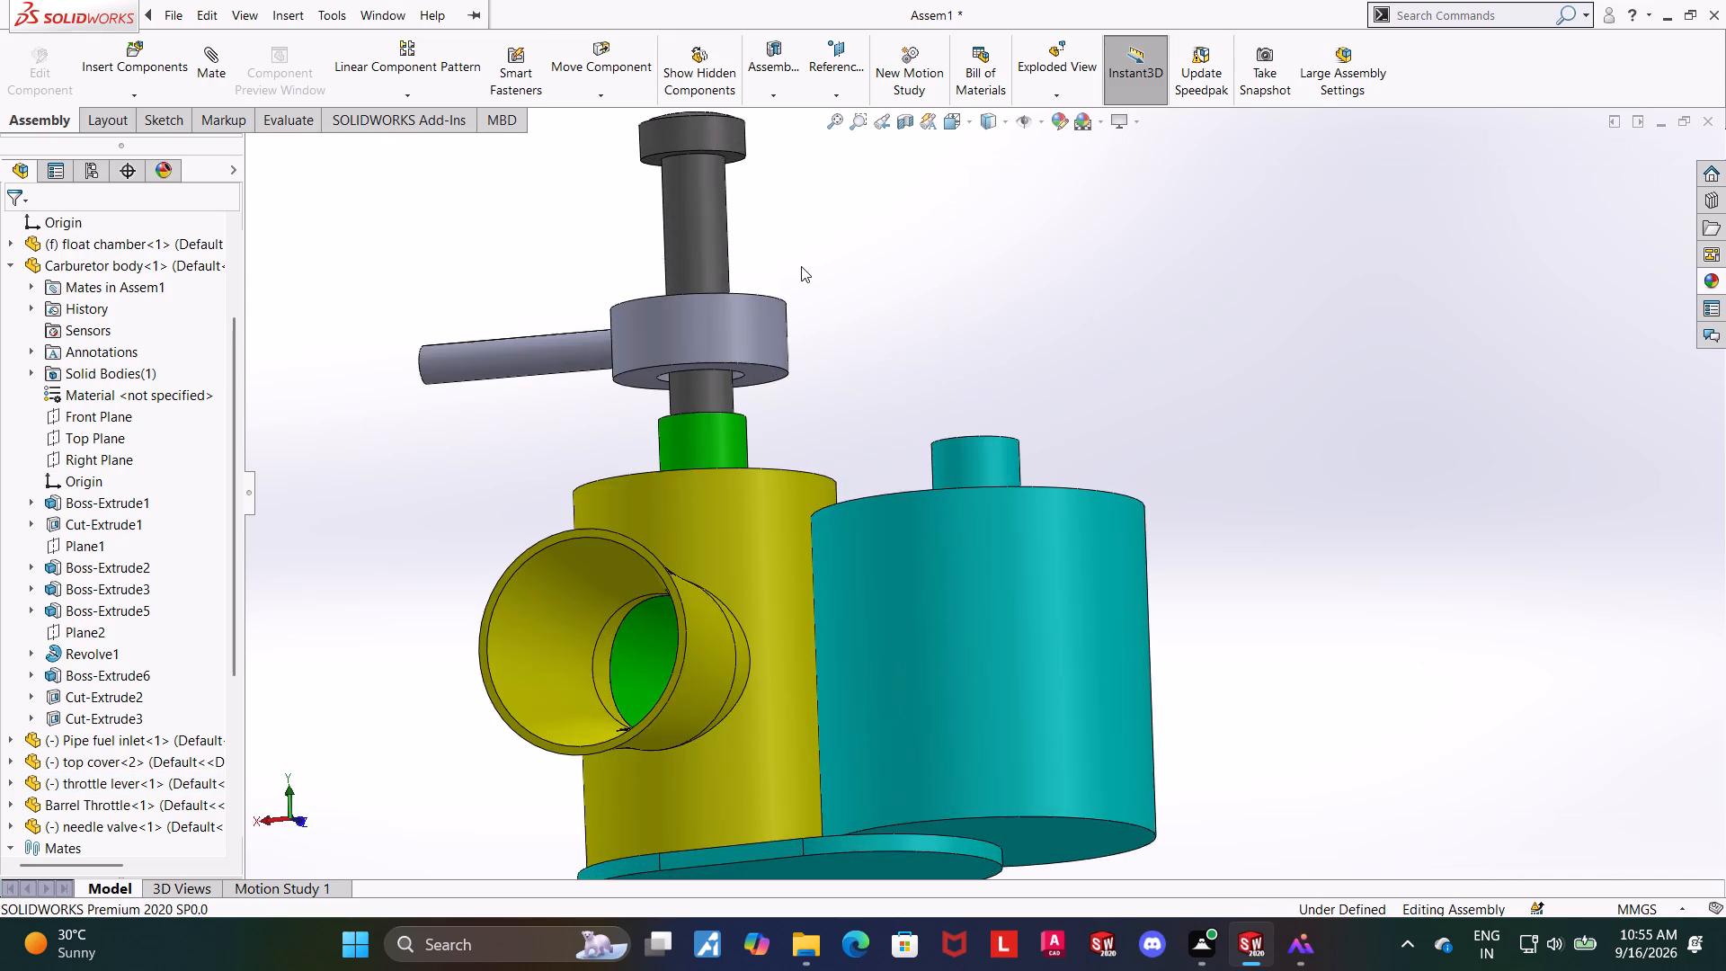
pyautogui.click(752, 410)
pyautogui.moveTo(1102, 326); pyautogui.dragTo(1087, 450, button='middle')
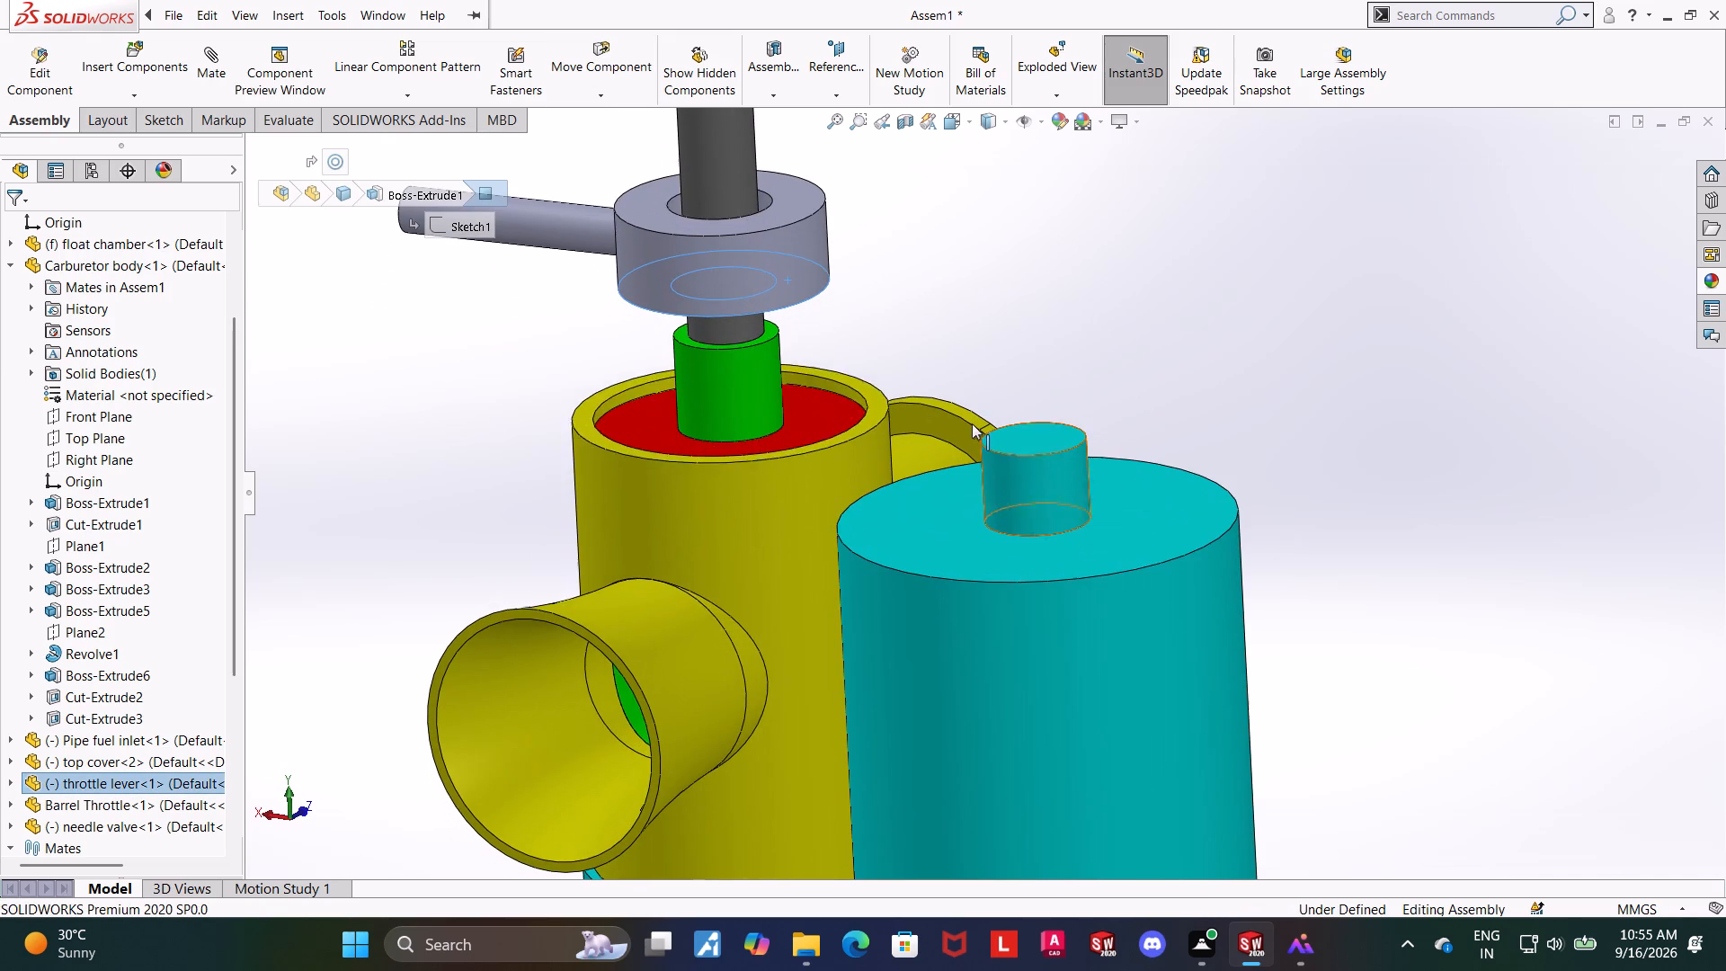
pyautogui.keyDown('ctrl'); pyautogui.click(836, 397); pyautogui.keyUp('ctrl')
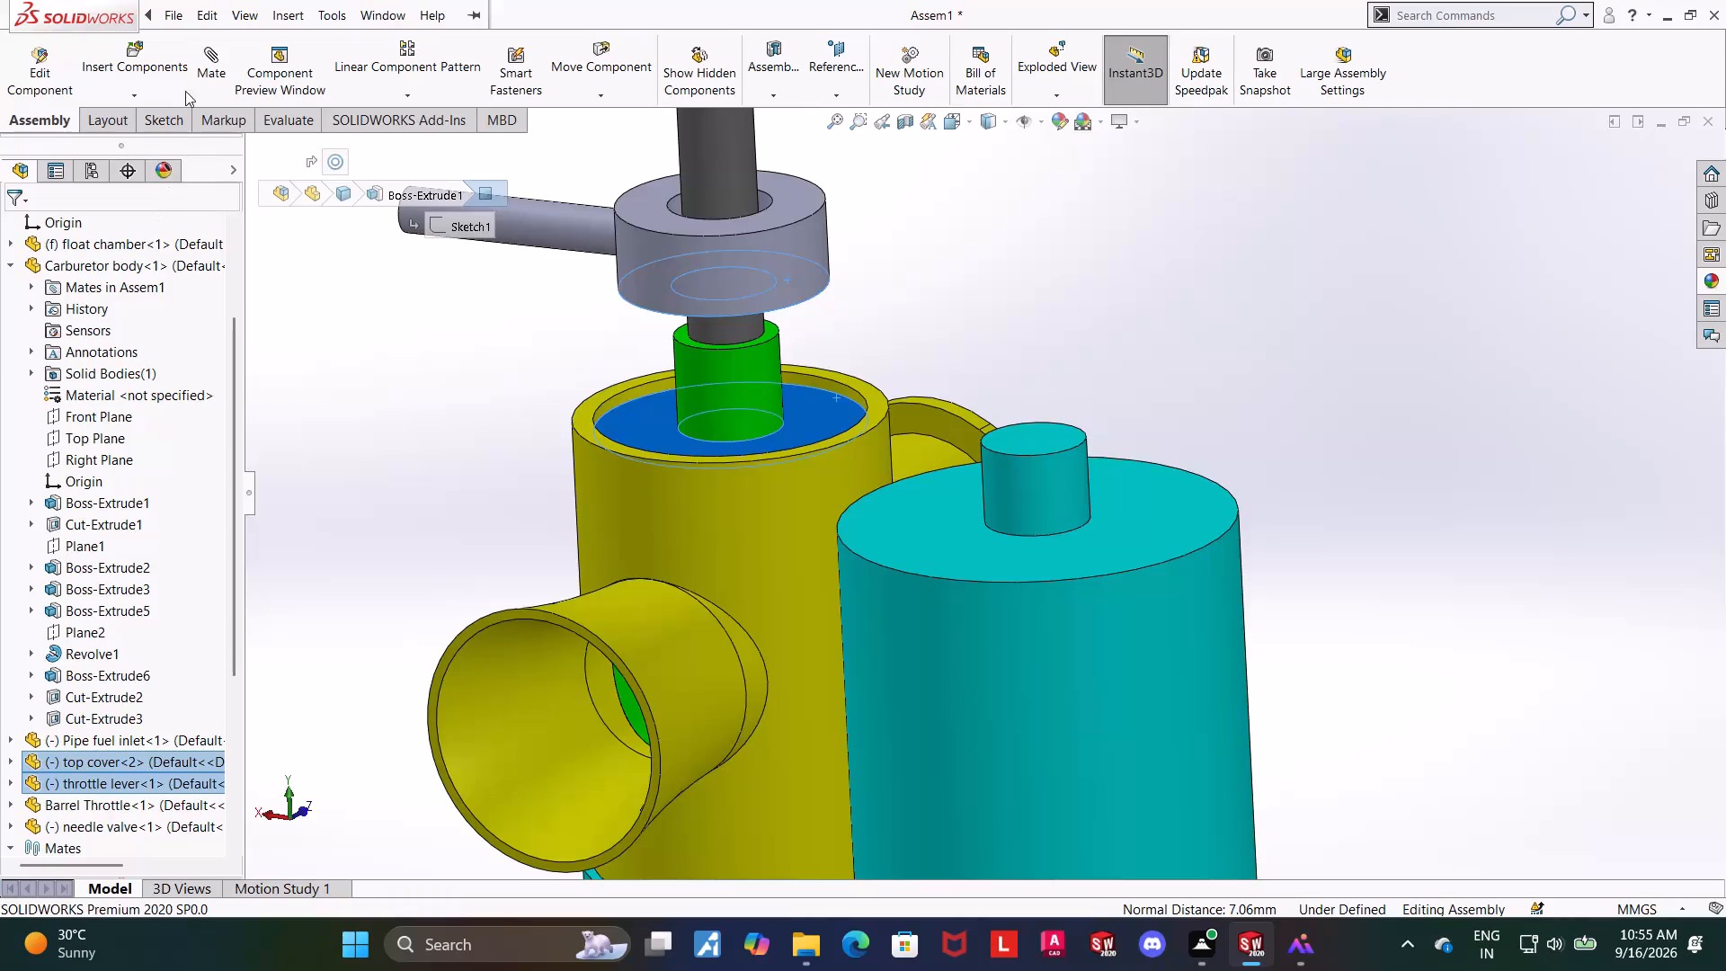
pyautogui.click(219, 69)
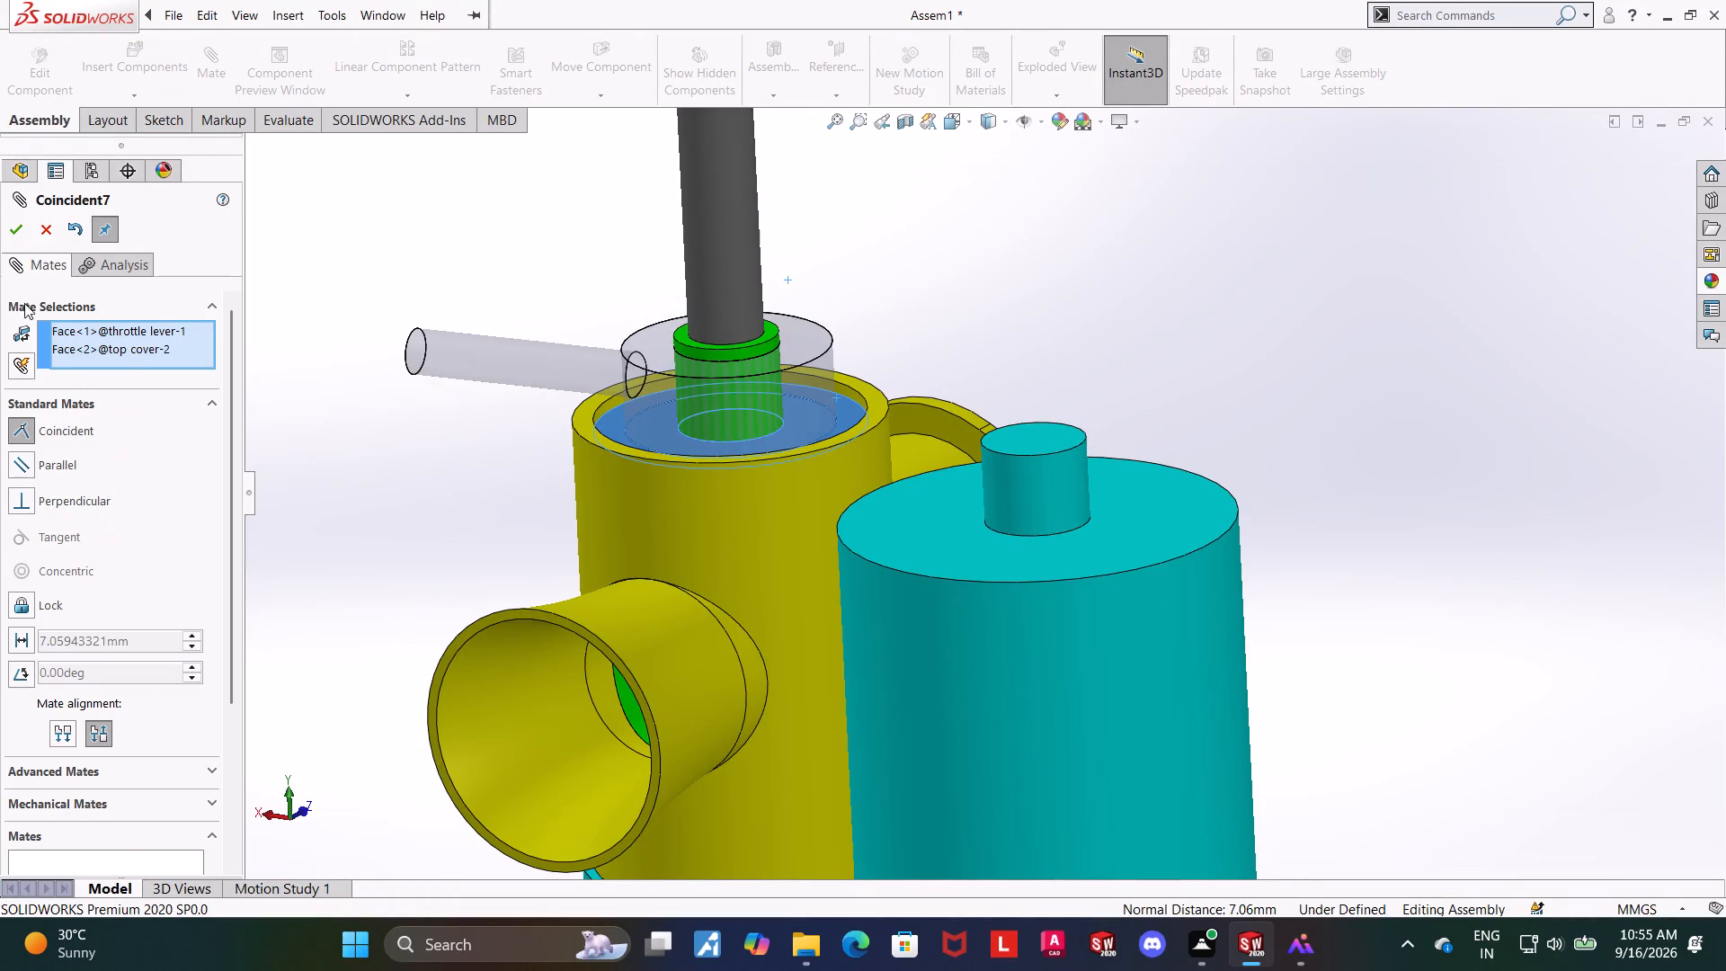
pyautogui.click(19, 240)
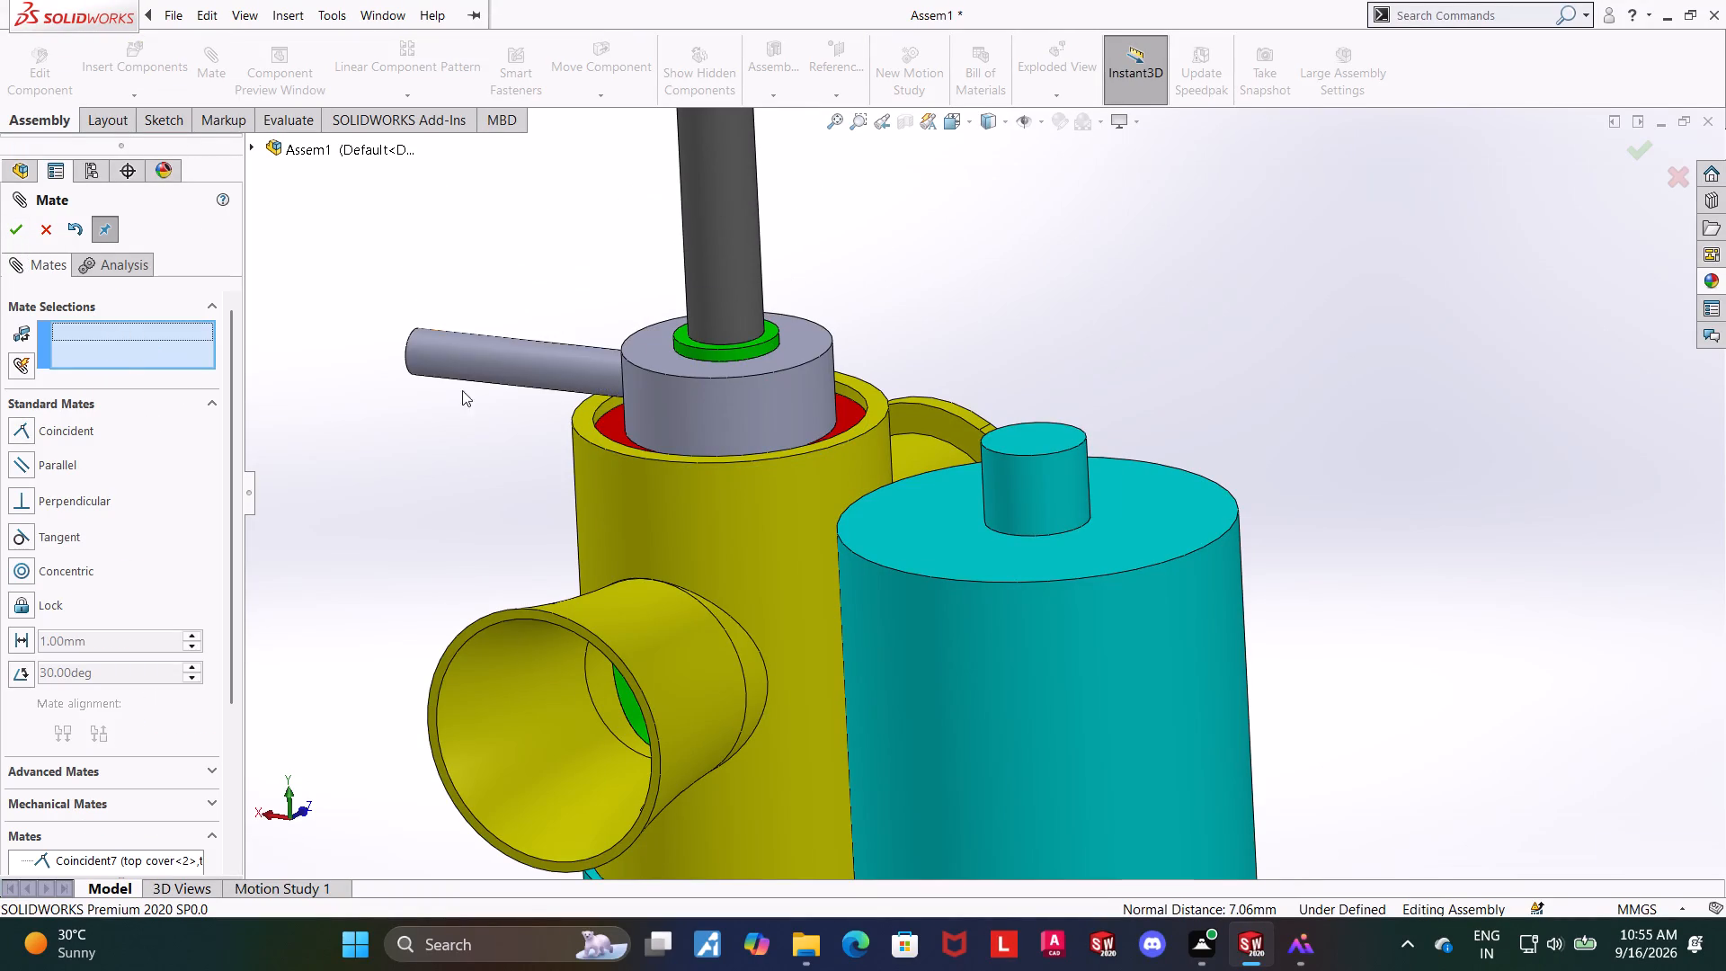
# Raise the top cover out of the carburetor body and mate its underside coincident with the barrel throttle's upper flat face.
pyautogui.moveTo(480, 361); pyautogui.dragTo(527, 268)
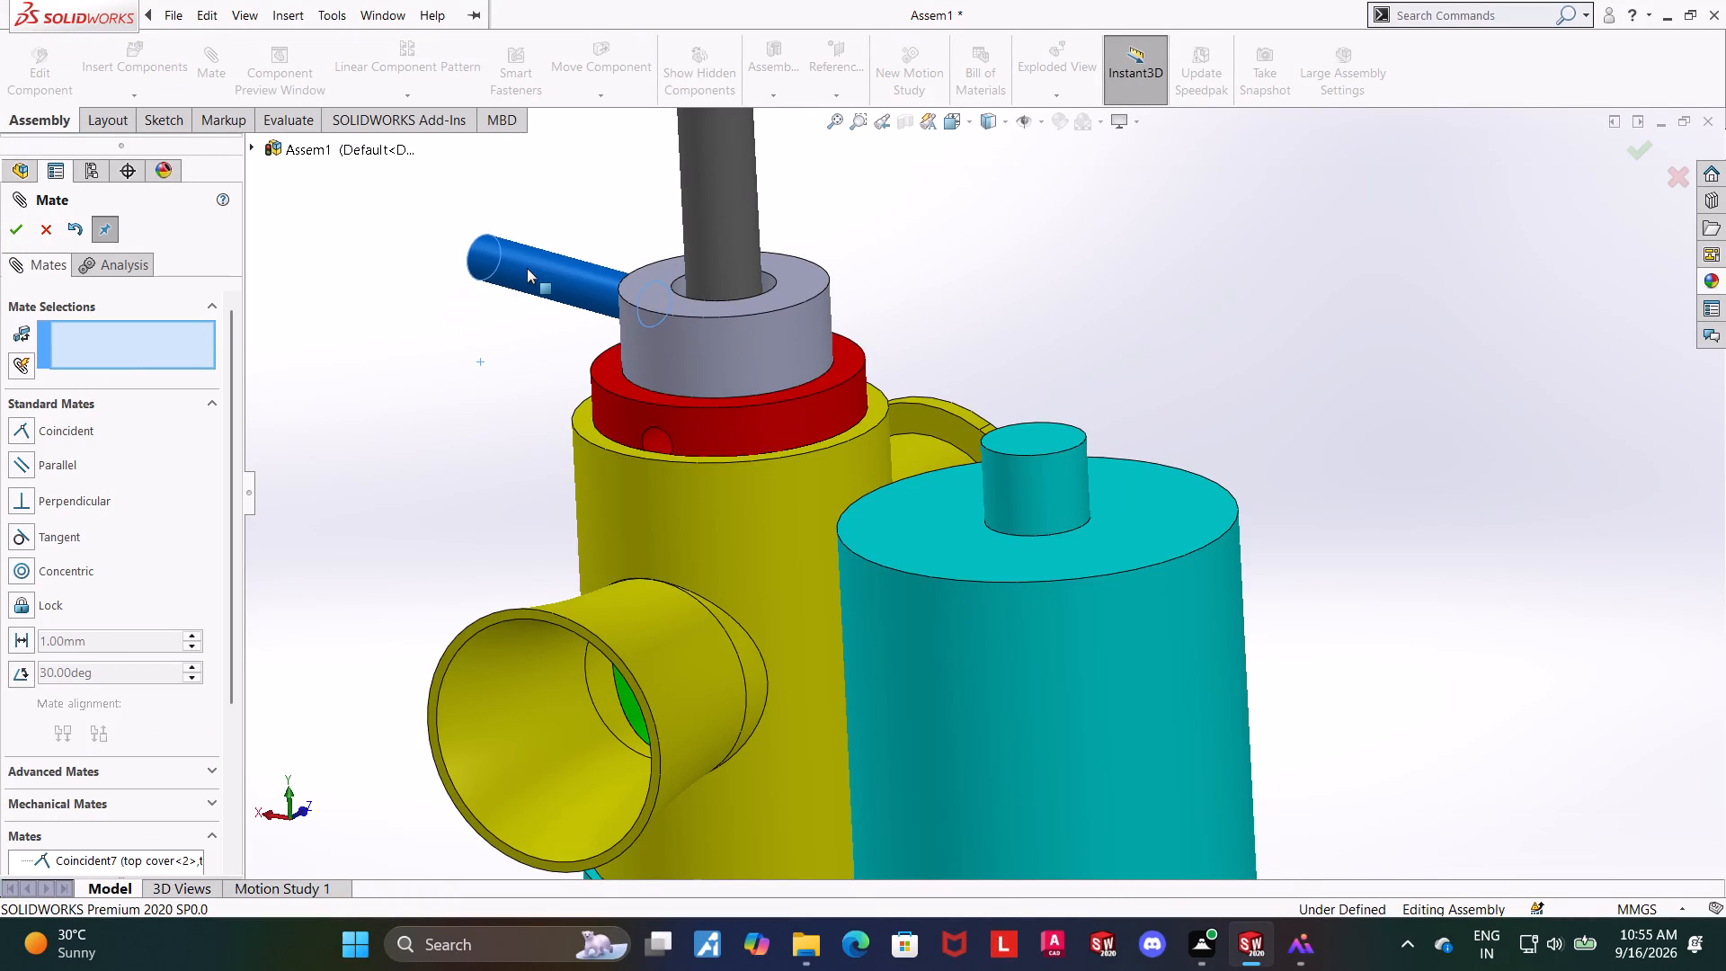
pyautogui.moveTo(527, 268); pyautogui.dragTo(436, 192)
pyautogui.moveTo(414, 385); pyautogui.dragTo(472, 268, button='middle')
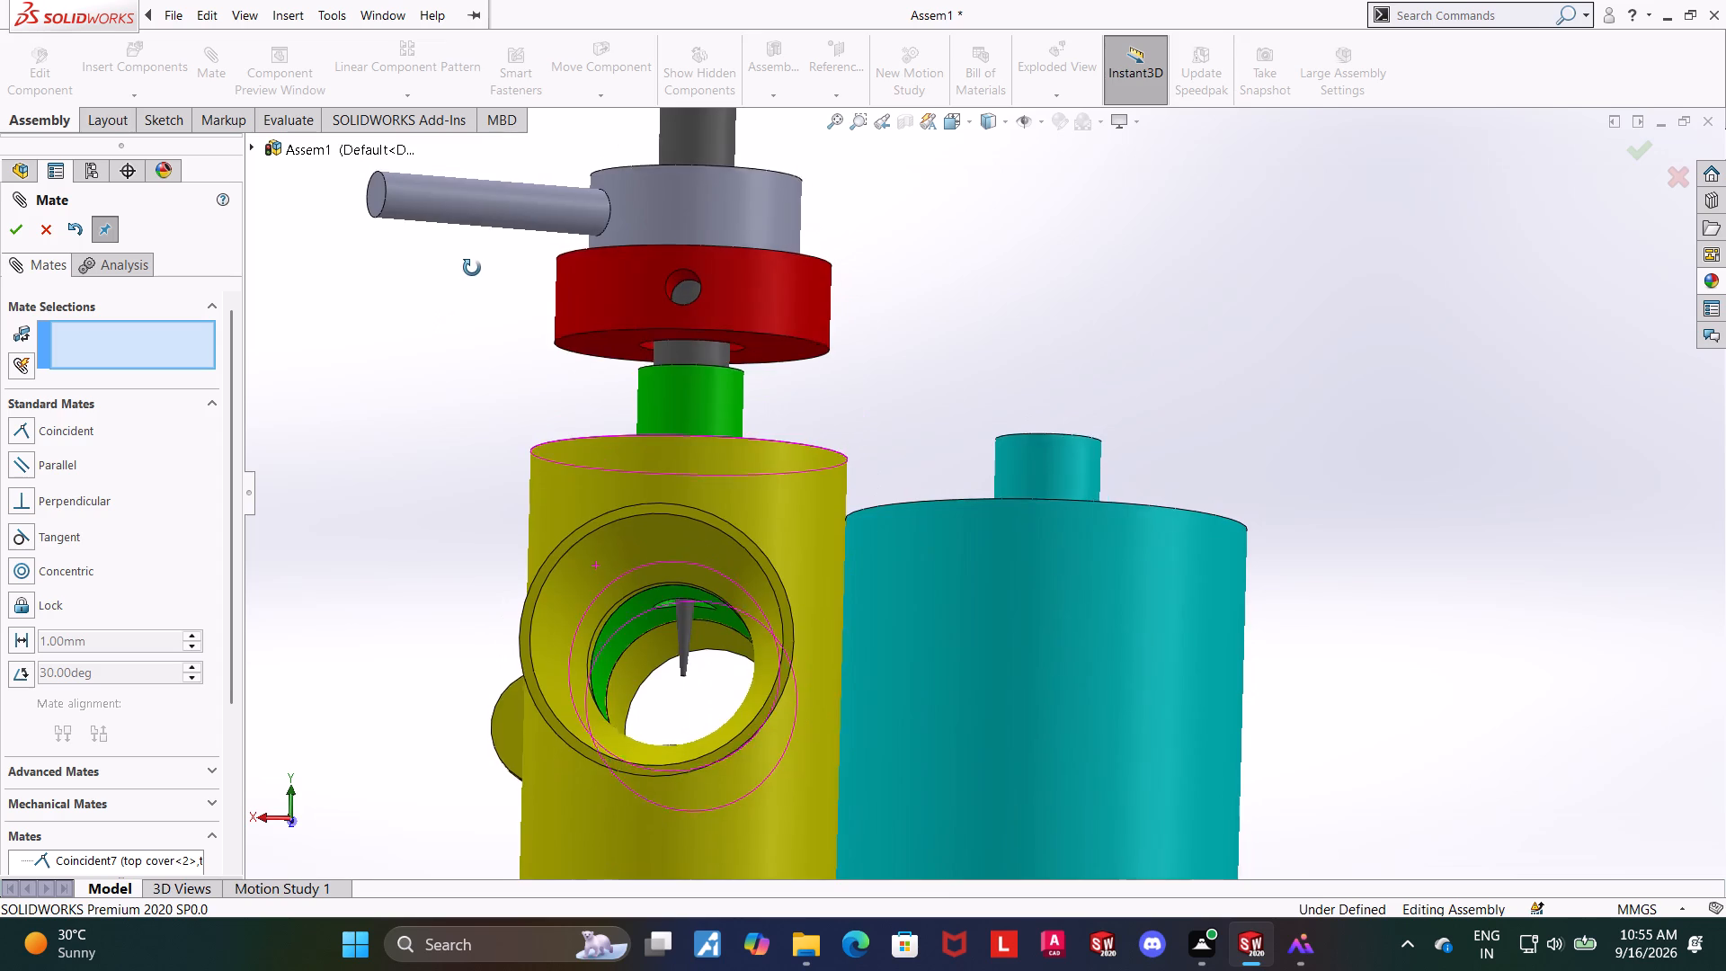
pyautogui.moveTo(472, 268); pyautogui.dragTo(503, 167, button='middle')
pyautogui.click(708, 405)
pyautogui.moveTo(948, 281); pyautogui.dragTo(894, 547, button='middle')
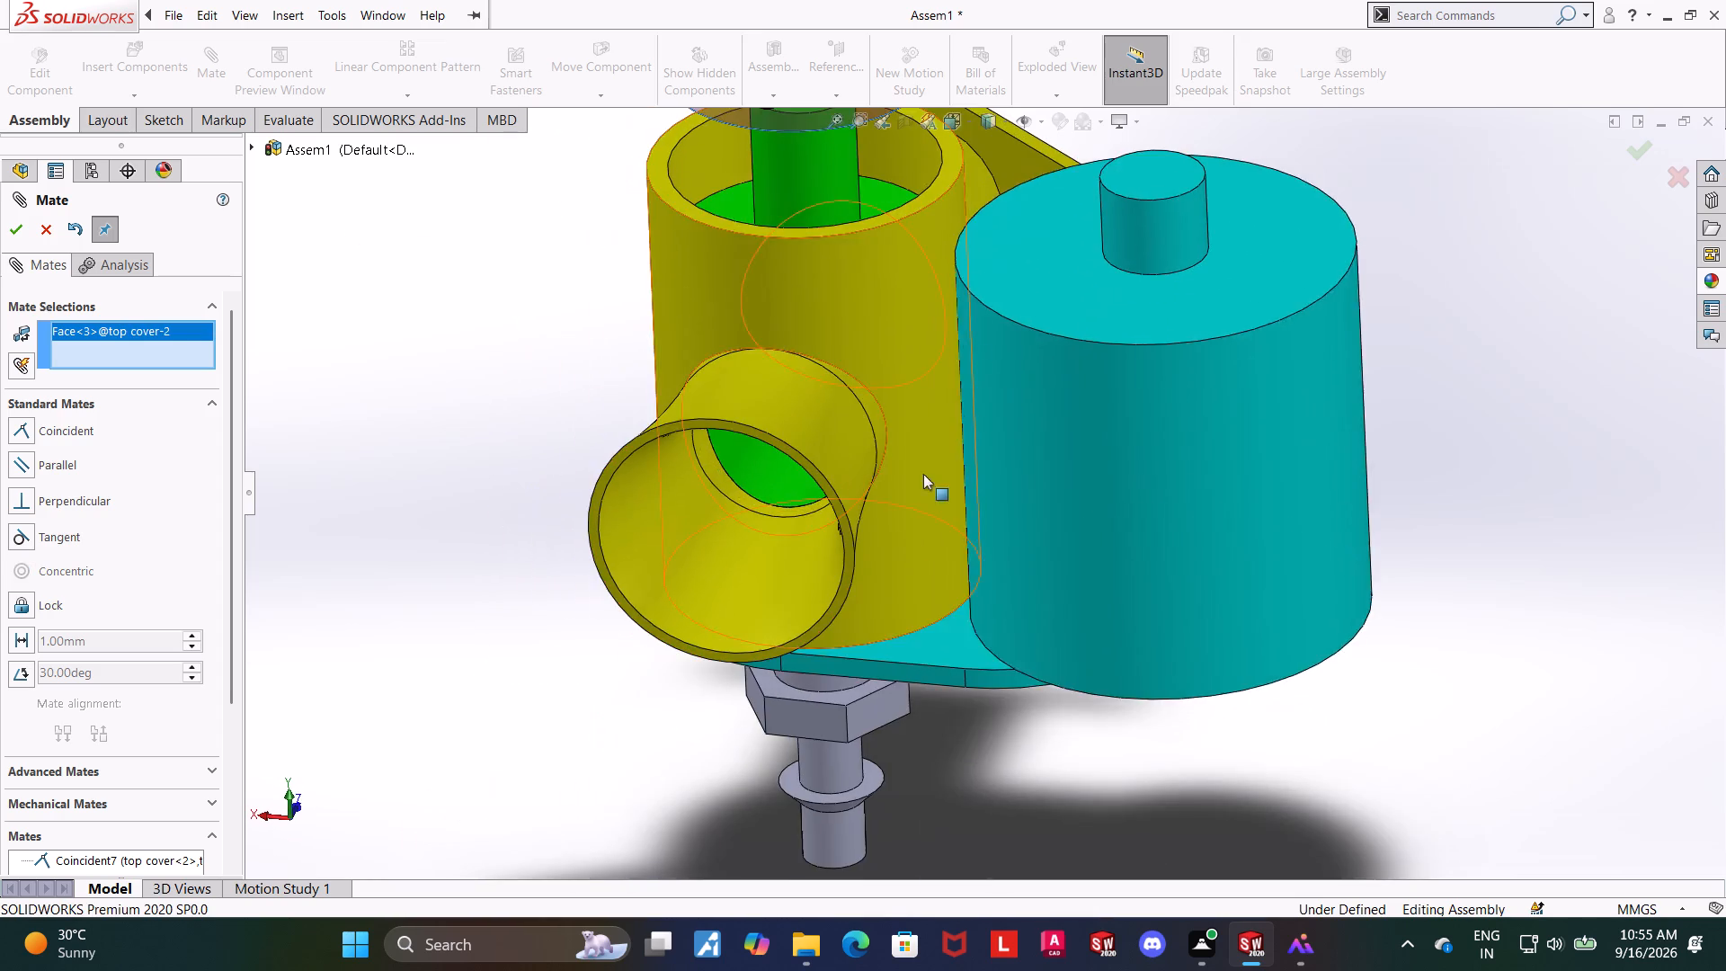
pyautogui.scroll(3, 957, 299)
pyautogui.scroll(-3, 908, 255)
pyautogui.keyDown('ctrl'); pyautogui.click(944, 405); pyautogui.keyUp('ctrl')
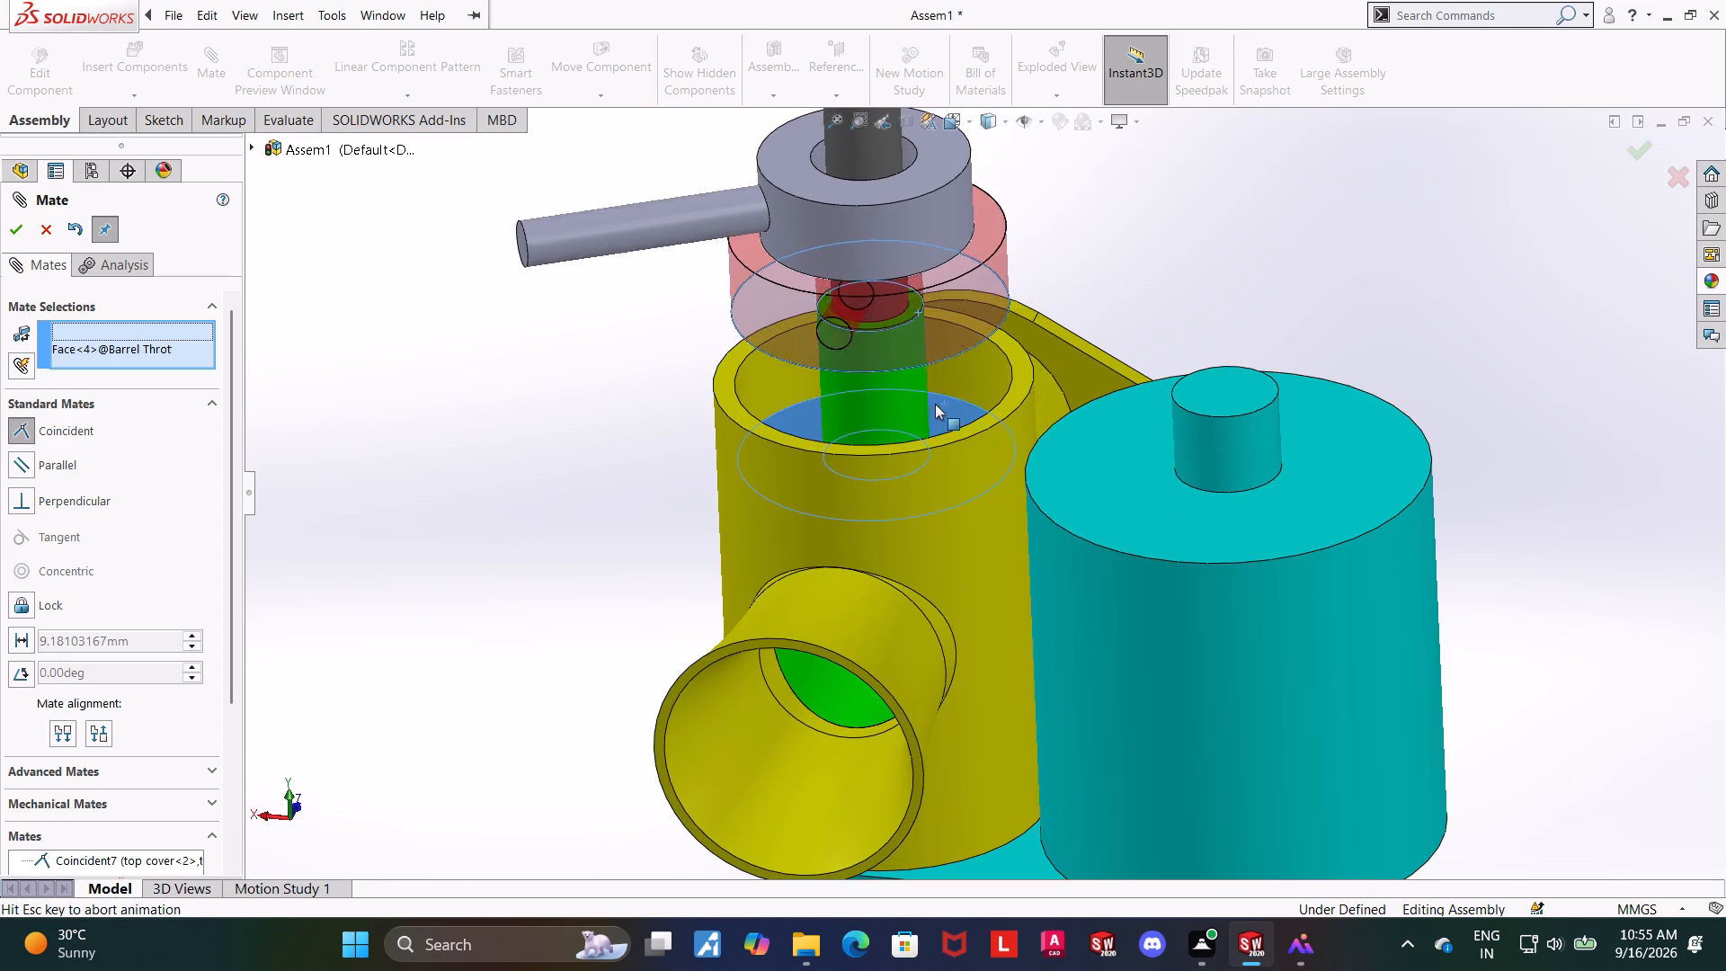
pyautogui.click(8, 228)
pyautogui.middleClick(325, 461)
pyautogui.moveTo(609, 380); pyautogui.dragTo(584, 374)
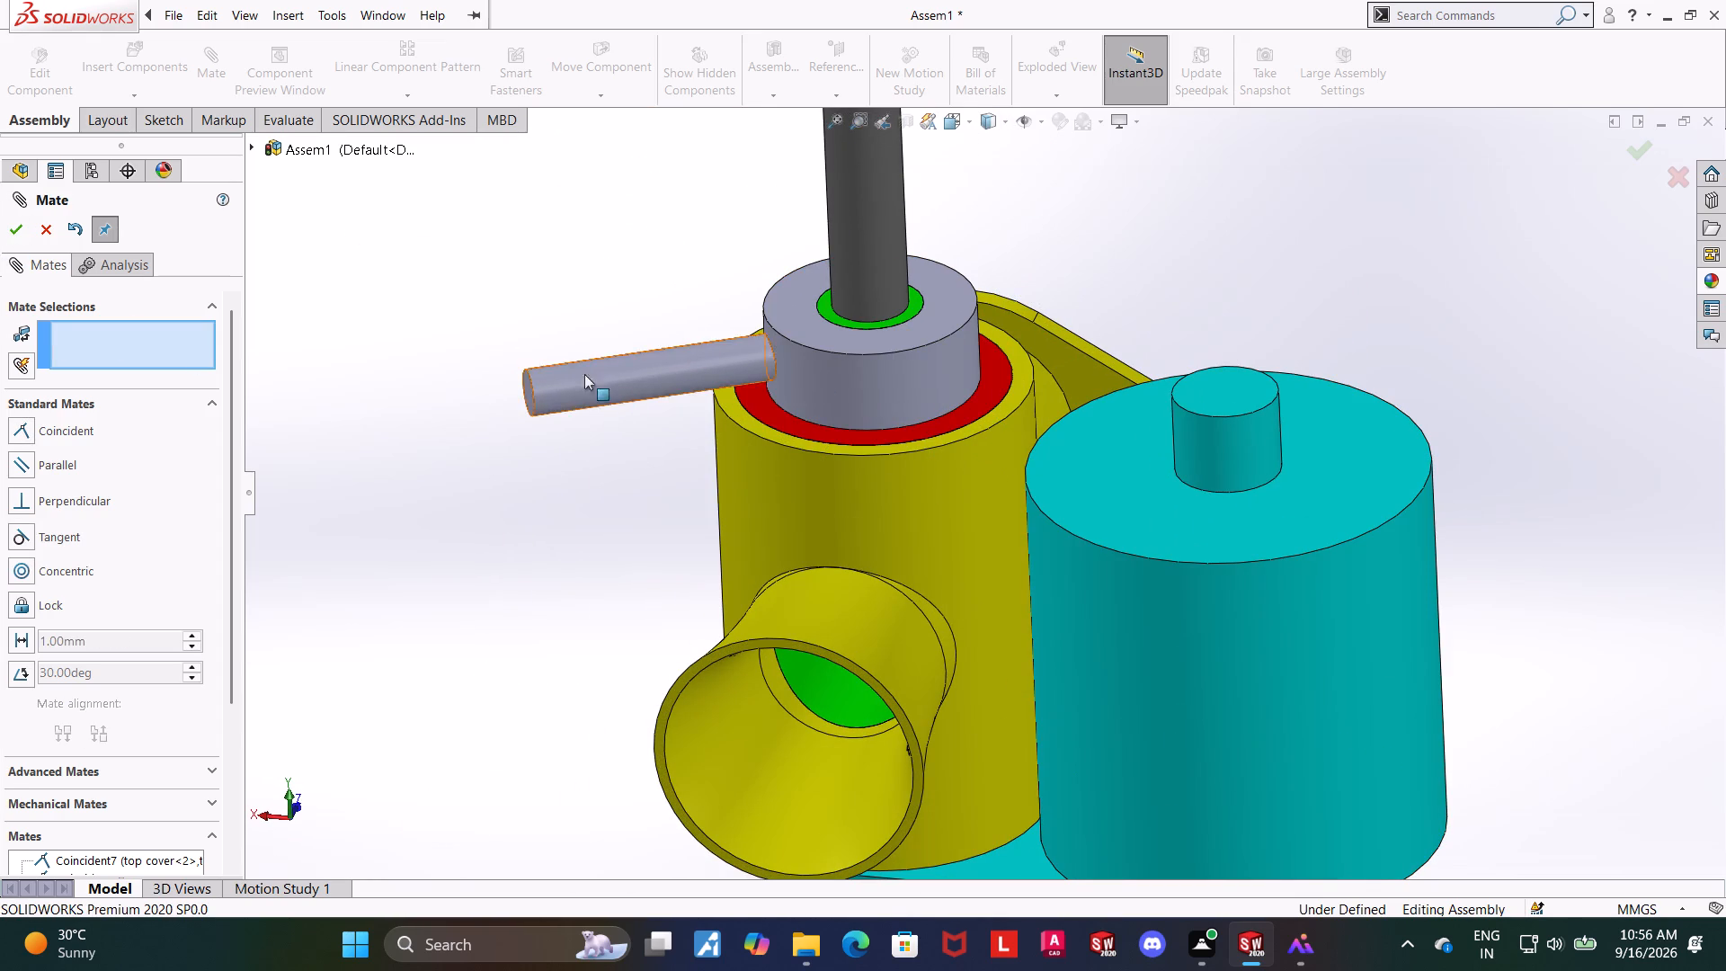
pyautogui.moveTo(584, 374); pyautogui.dragTo(529, 283)
pyautogui.click(40, 219)
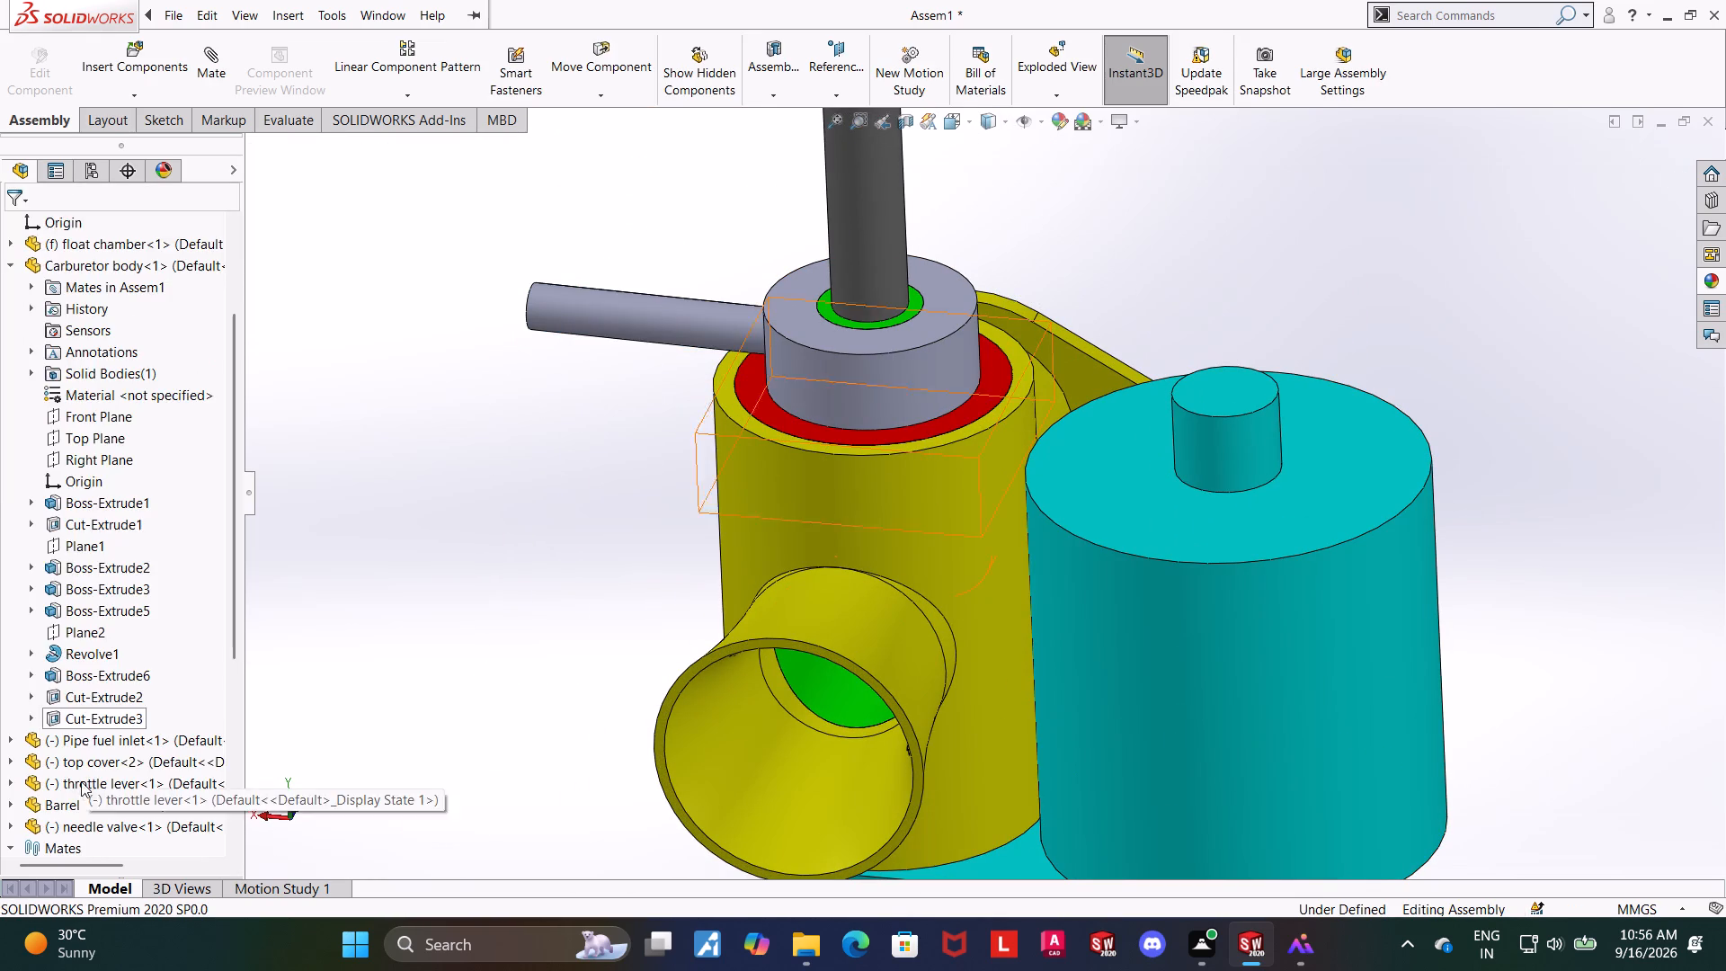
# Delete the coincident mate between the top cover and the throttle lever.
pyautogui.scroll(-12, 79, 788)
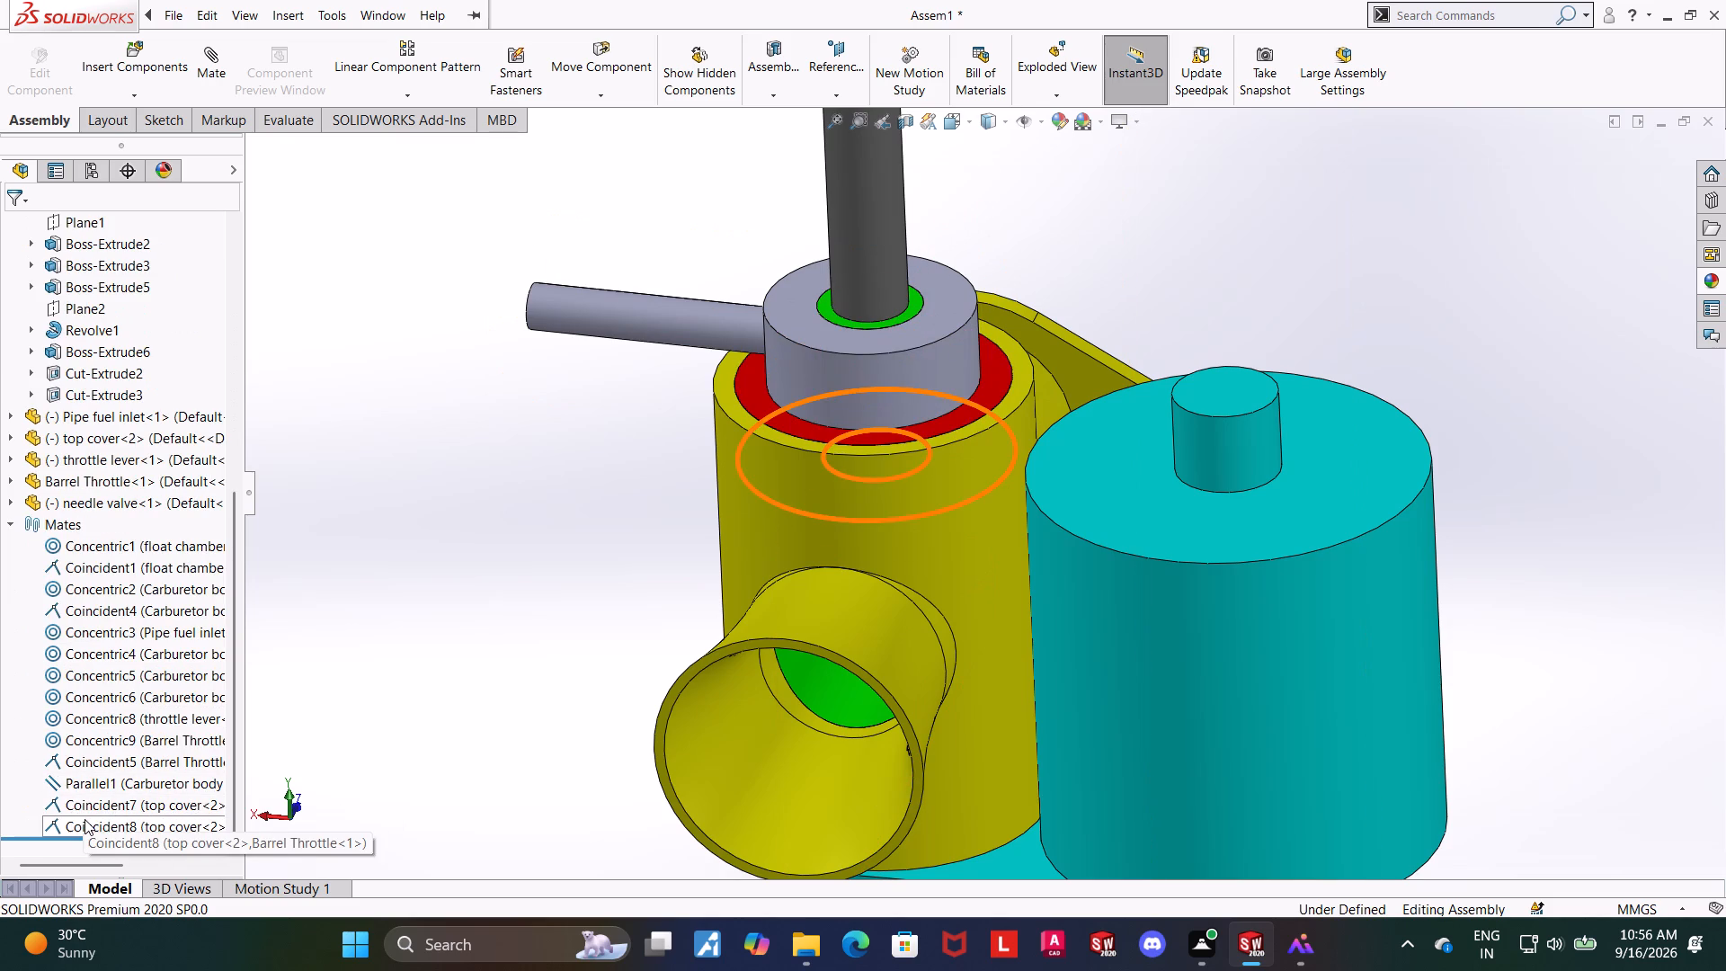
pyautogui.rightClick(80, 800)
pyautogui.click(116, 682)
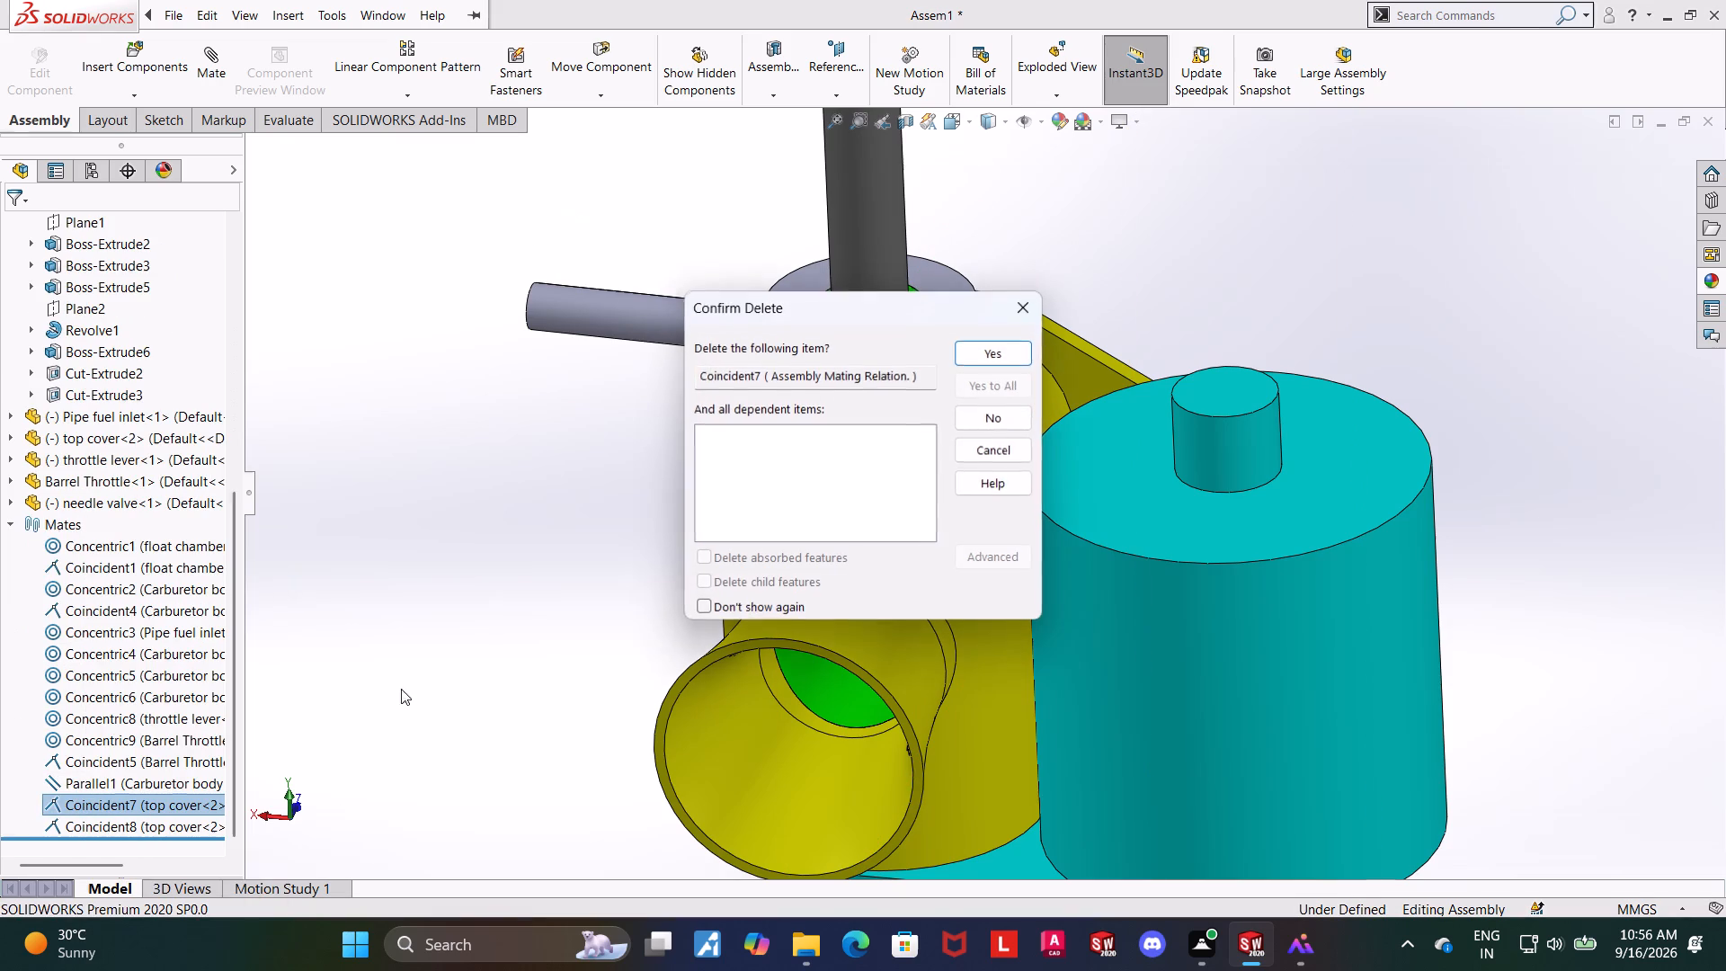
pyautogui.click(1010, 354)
# Slide the throttle lever up and down along the needle valve and leave it just above the red top cover.
pyautogui.moveTo(618, 317); pyautogui.dragTo(627, 239)
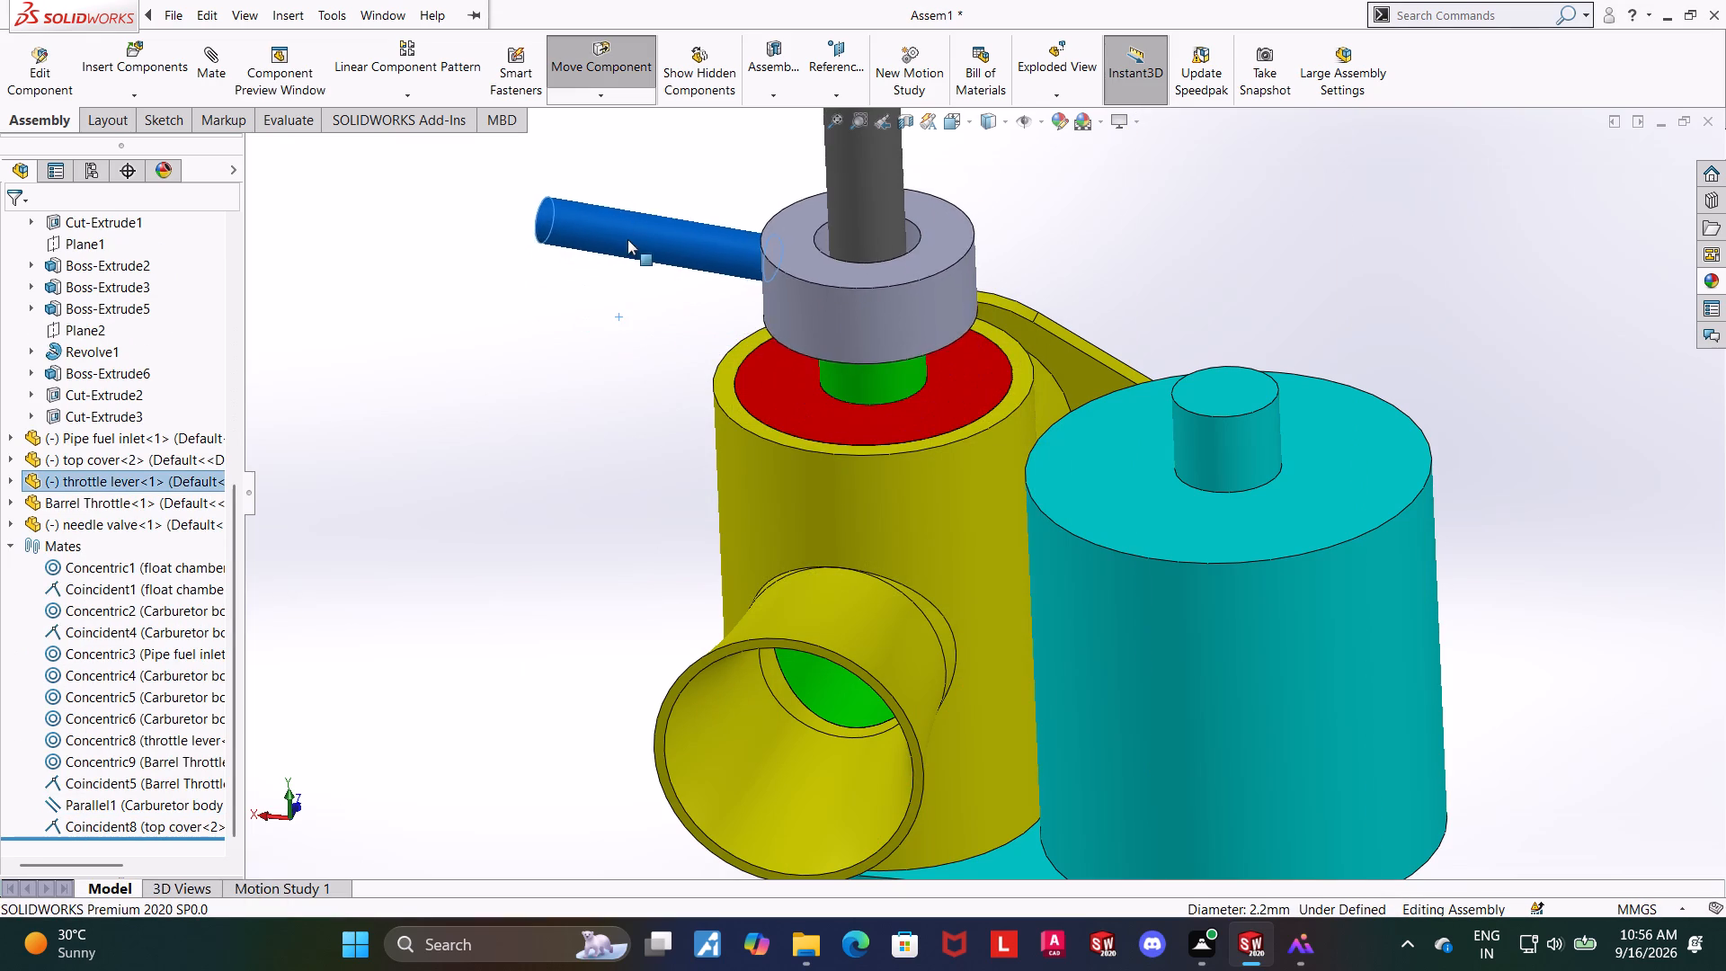
pyautogui.moveTo(627, 239); pyautogui.dragTo(628, 281)
pyautogui.moveTo(586, 298); pyautogui.dragTo(593, 242)
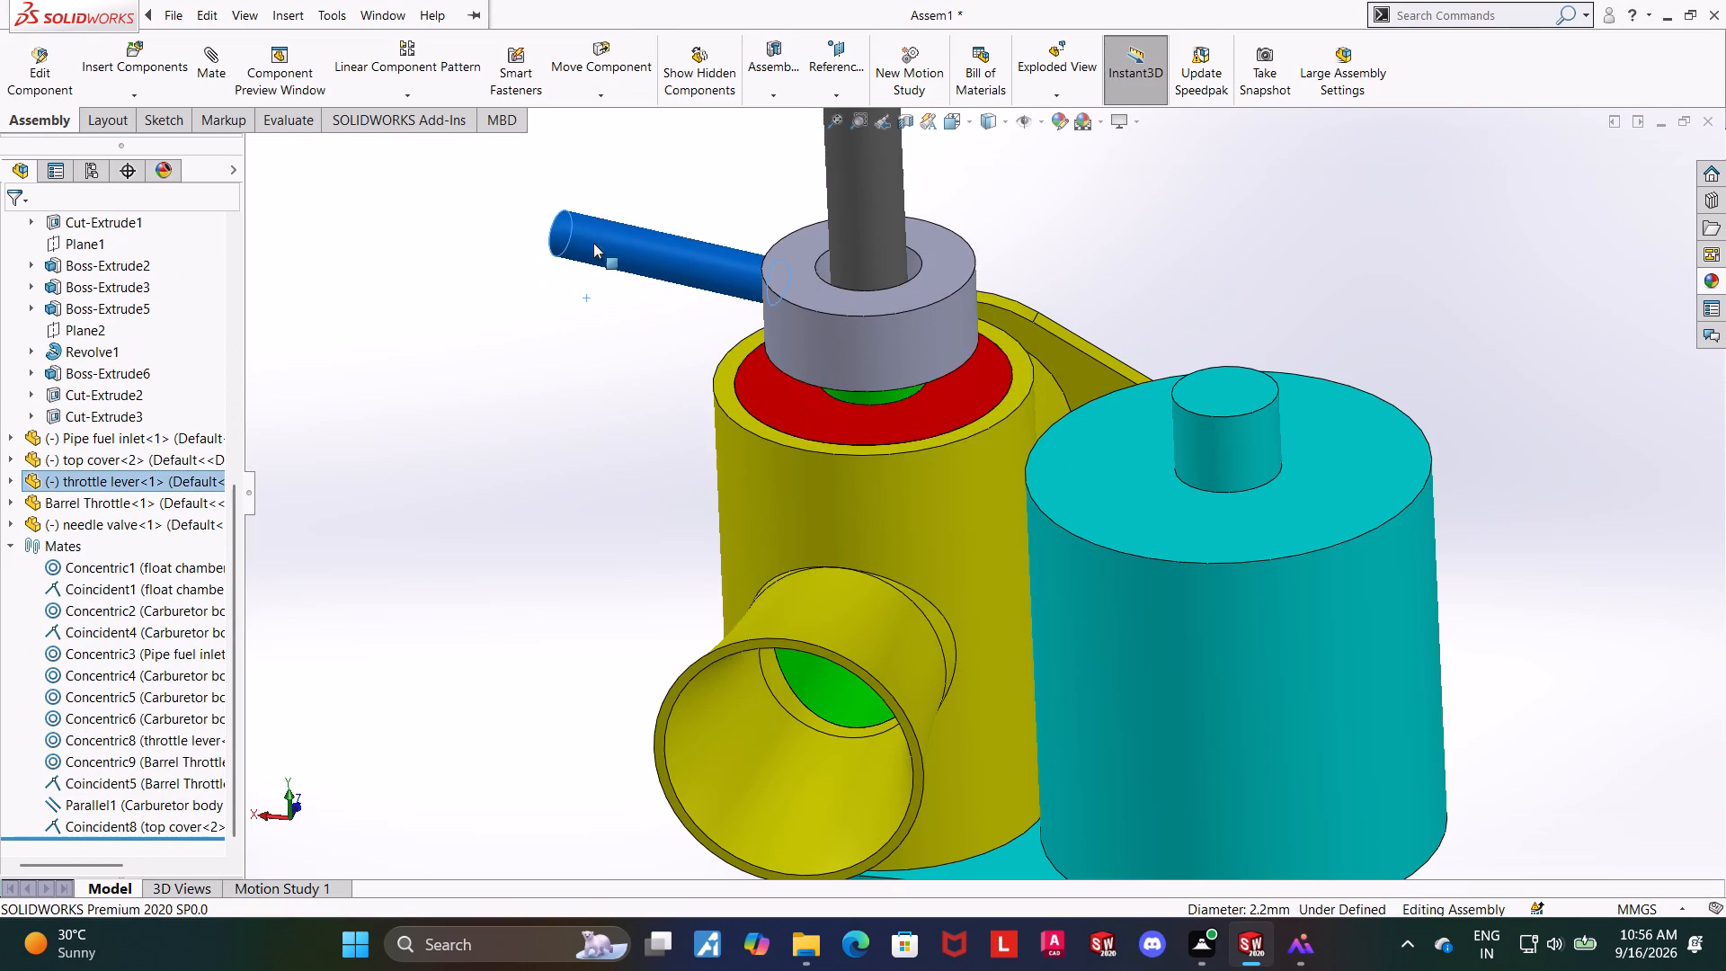
pyautogui.moveTo(509, 437); pyautogui.dragTo(556, 380, button='middle')
pyautogui.moveTo(555, 330); pyautogui.dragTo(543, 361)
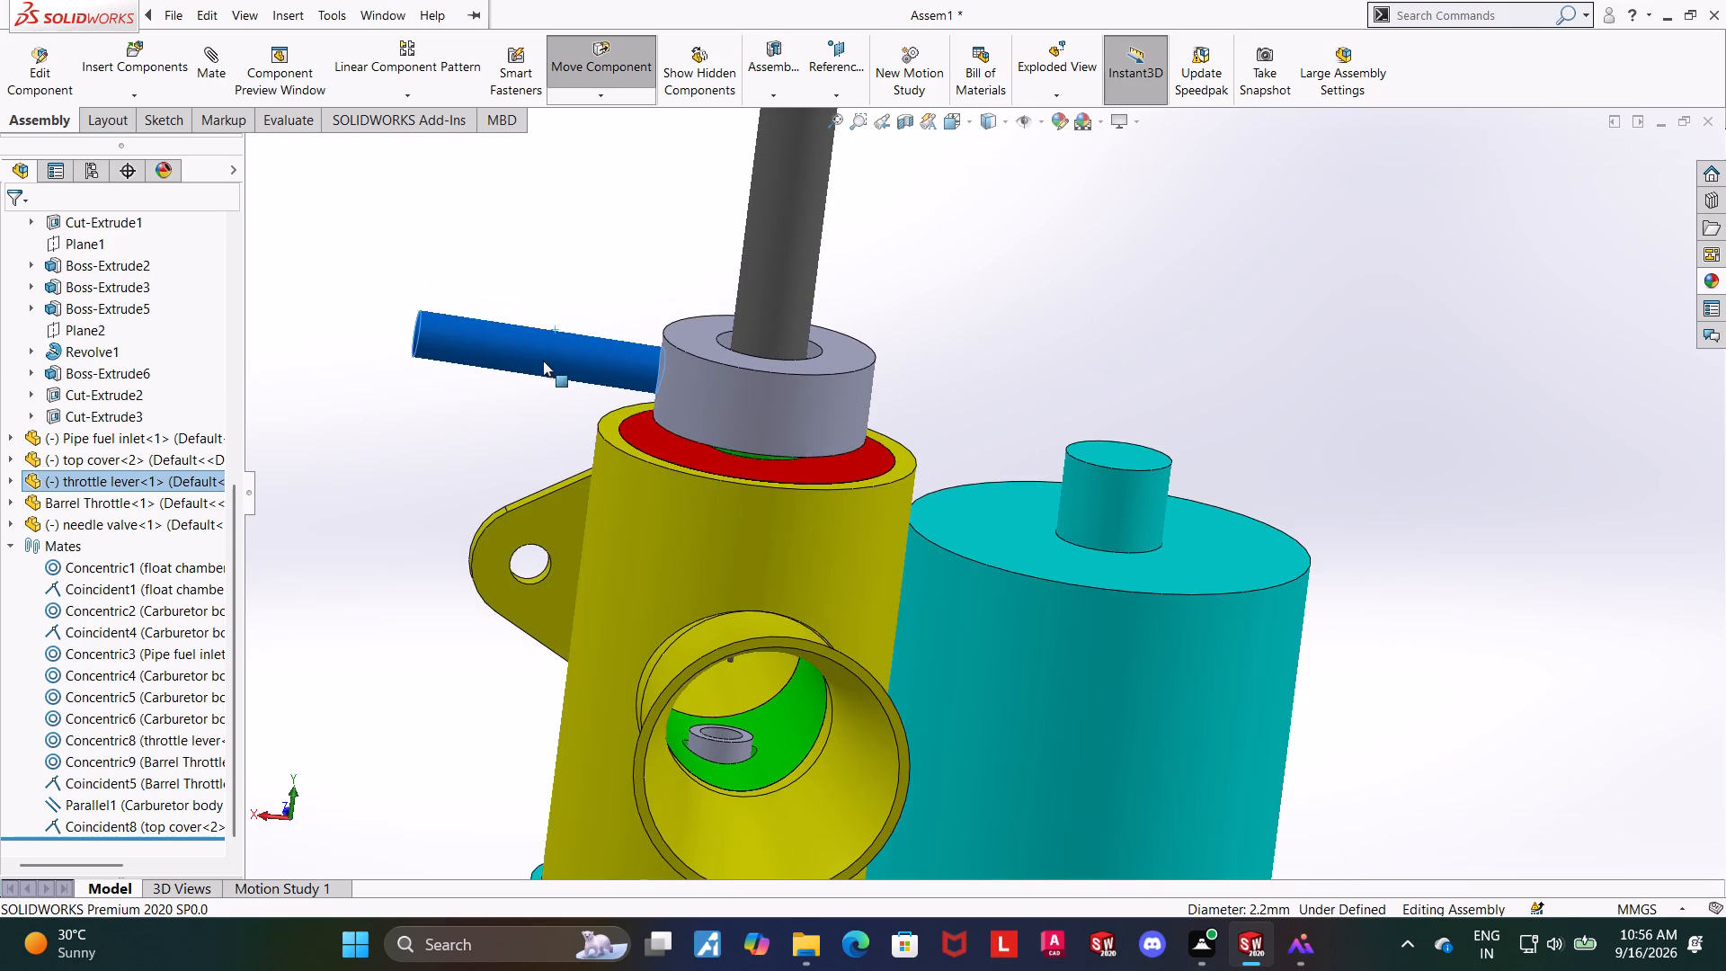
pyautogui.moveTo(543, 361); pyautogui.dragTo(542, 362)
pyautogui.click(498, 432)
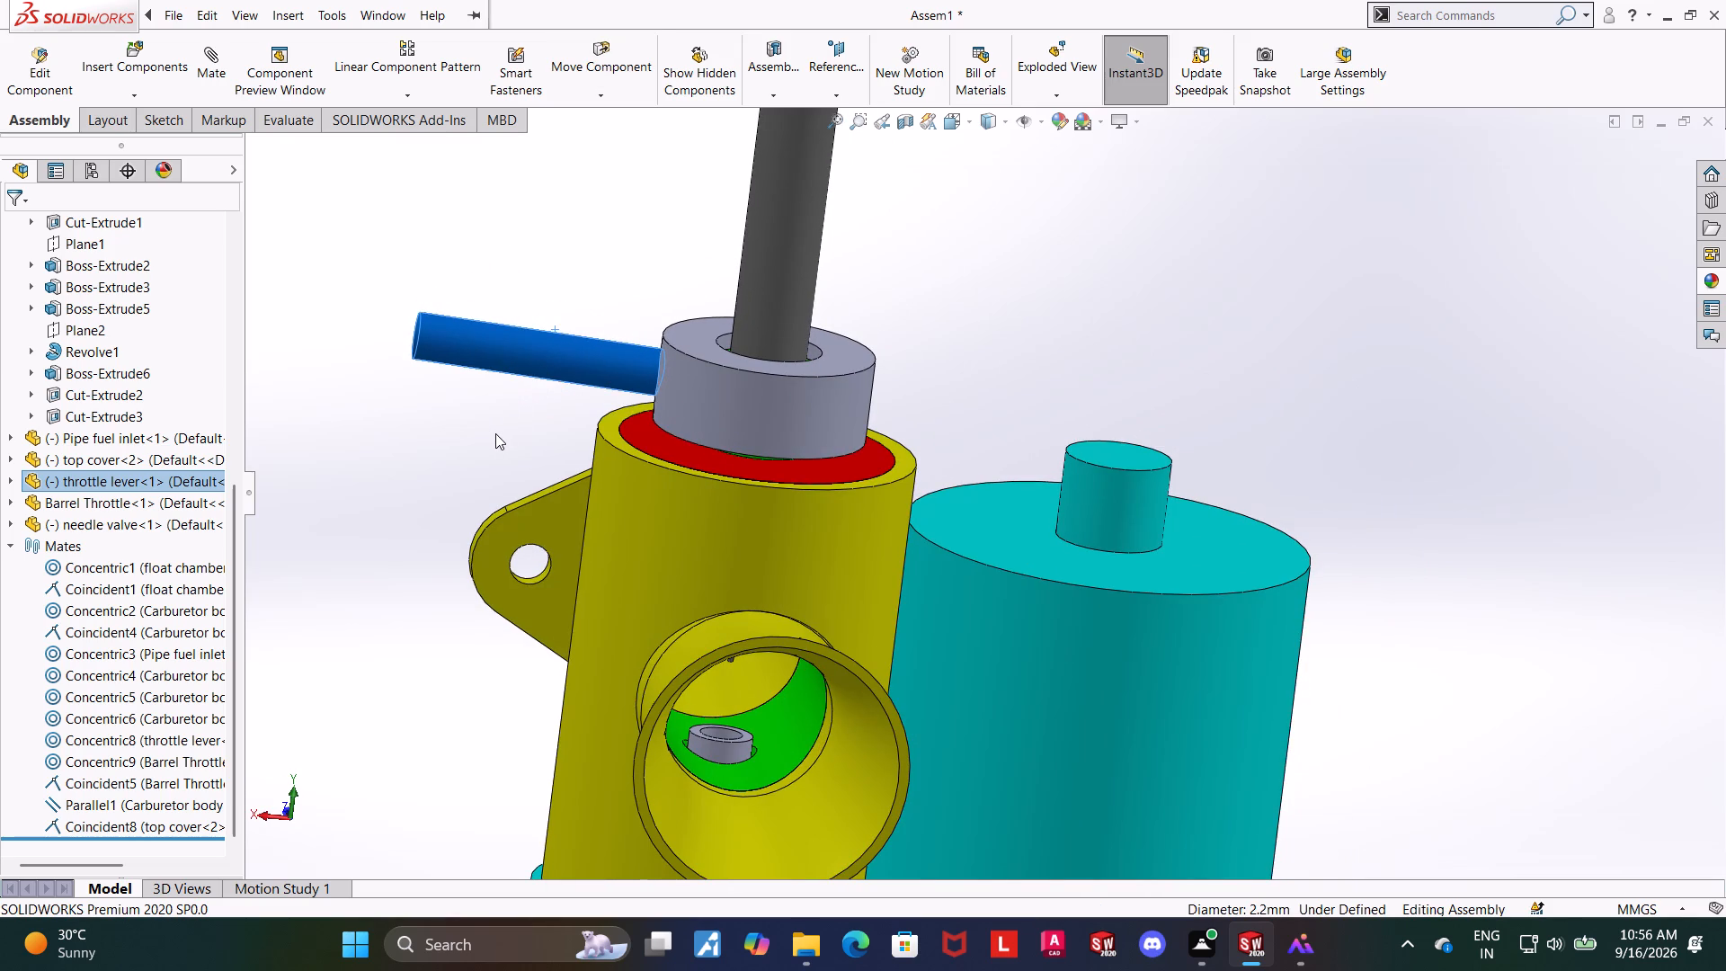
# Review the assembly's component and mate list, and examine how the throttle lever, top cover and carburetor body fit together.
pyautogui.click(58, 502)
pyautogui.click(326, 307)
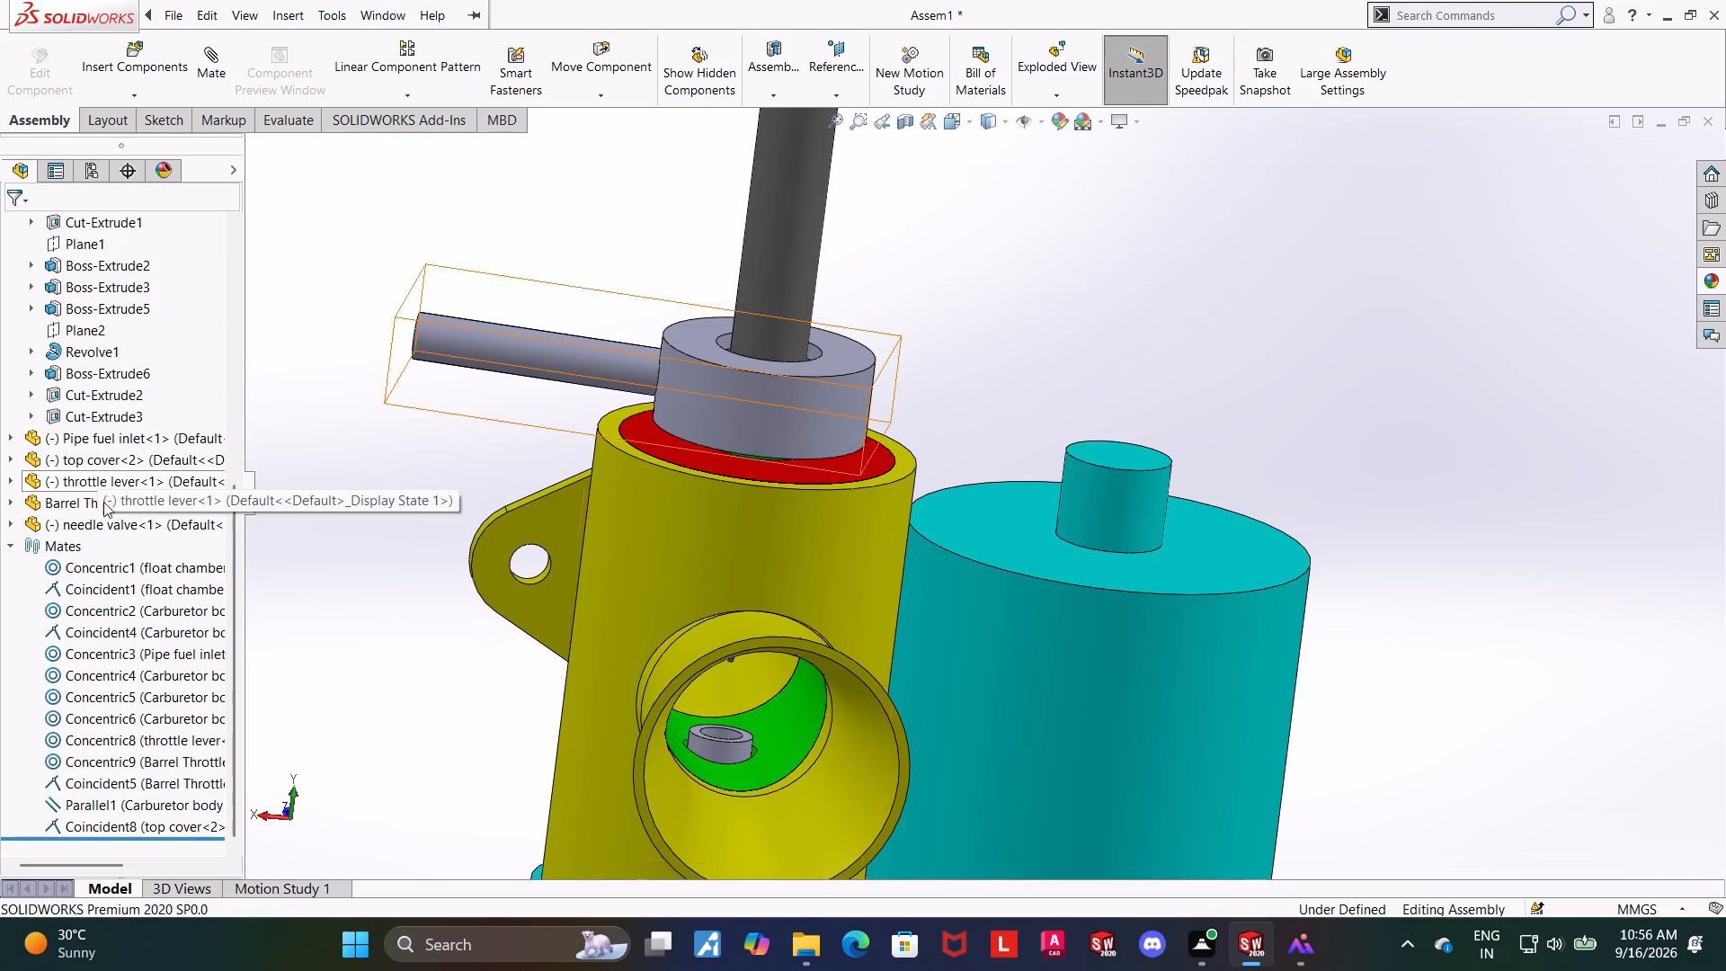
pyautogui.scroll(3, 279, 533)
pyautogui.scroll(-3, 96, 689)
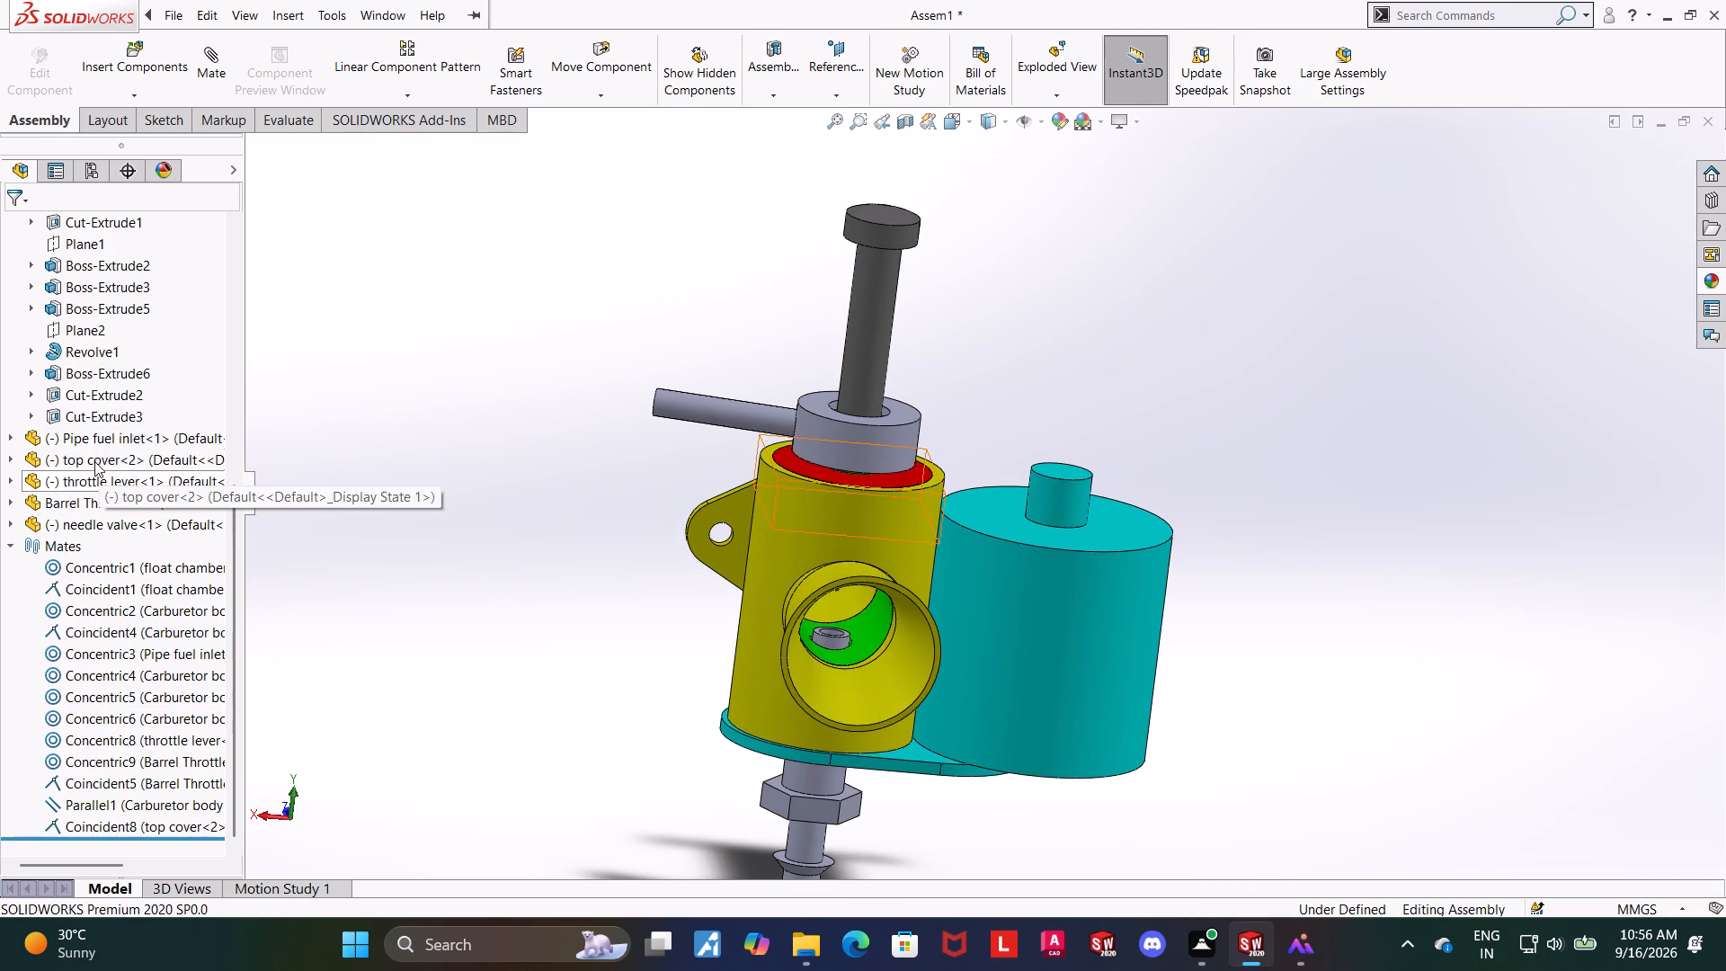
pyautogui.scroll(6, 182, 459)
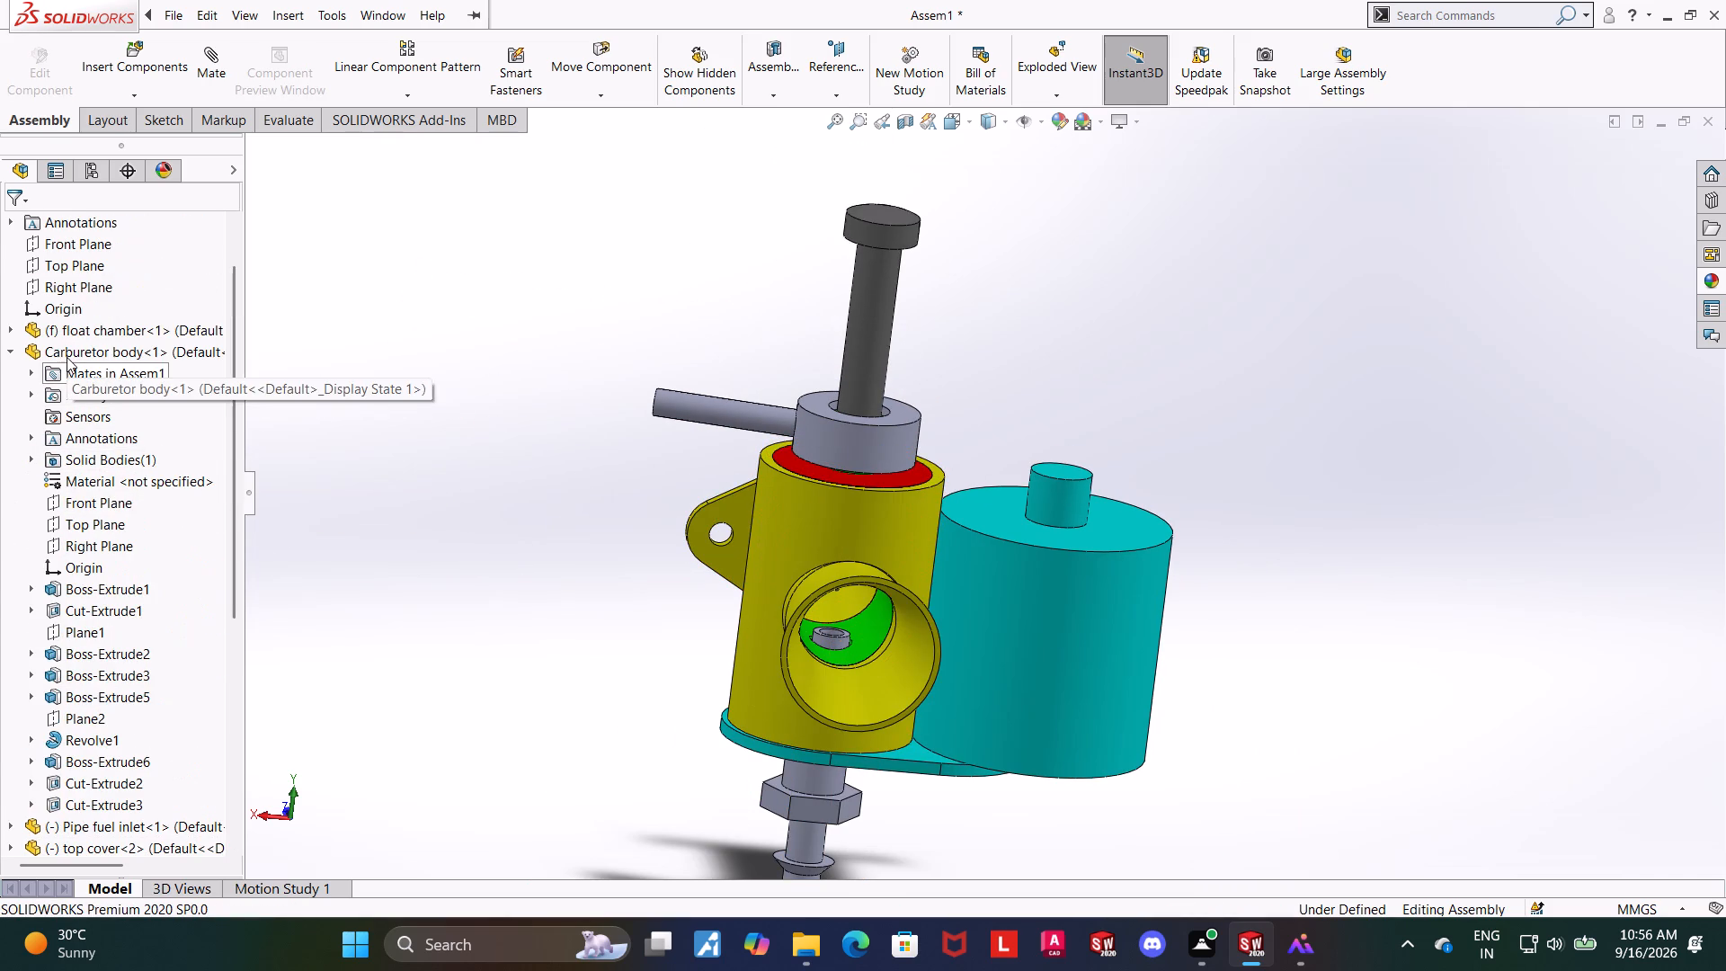
pyautogui.scroll(-3, 17, 788)
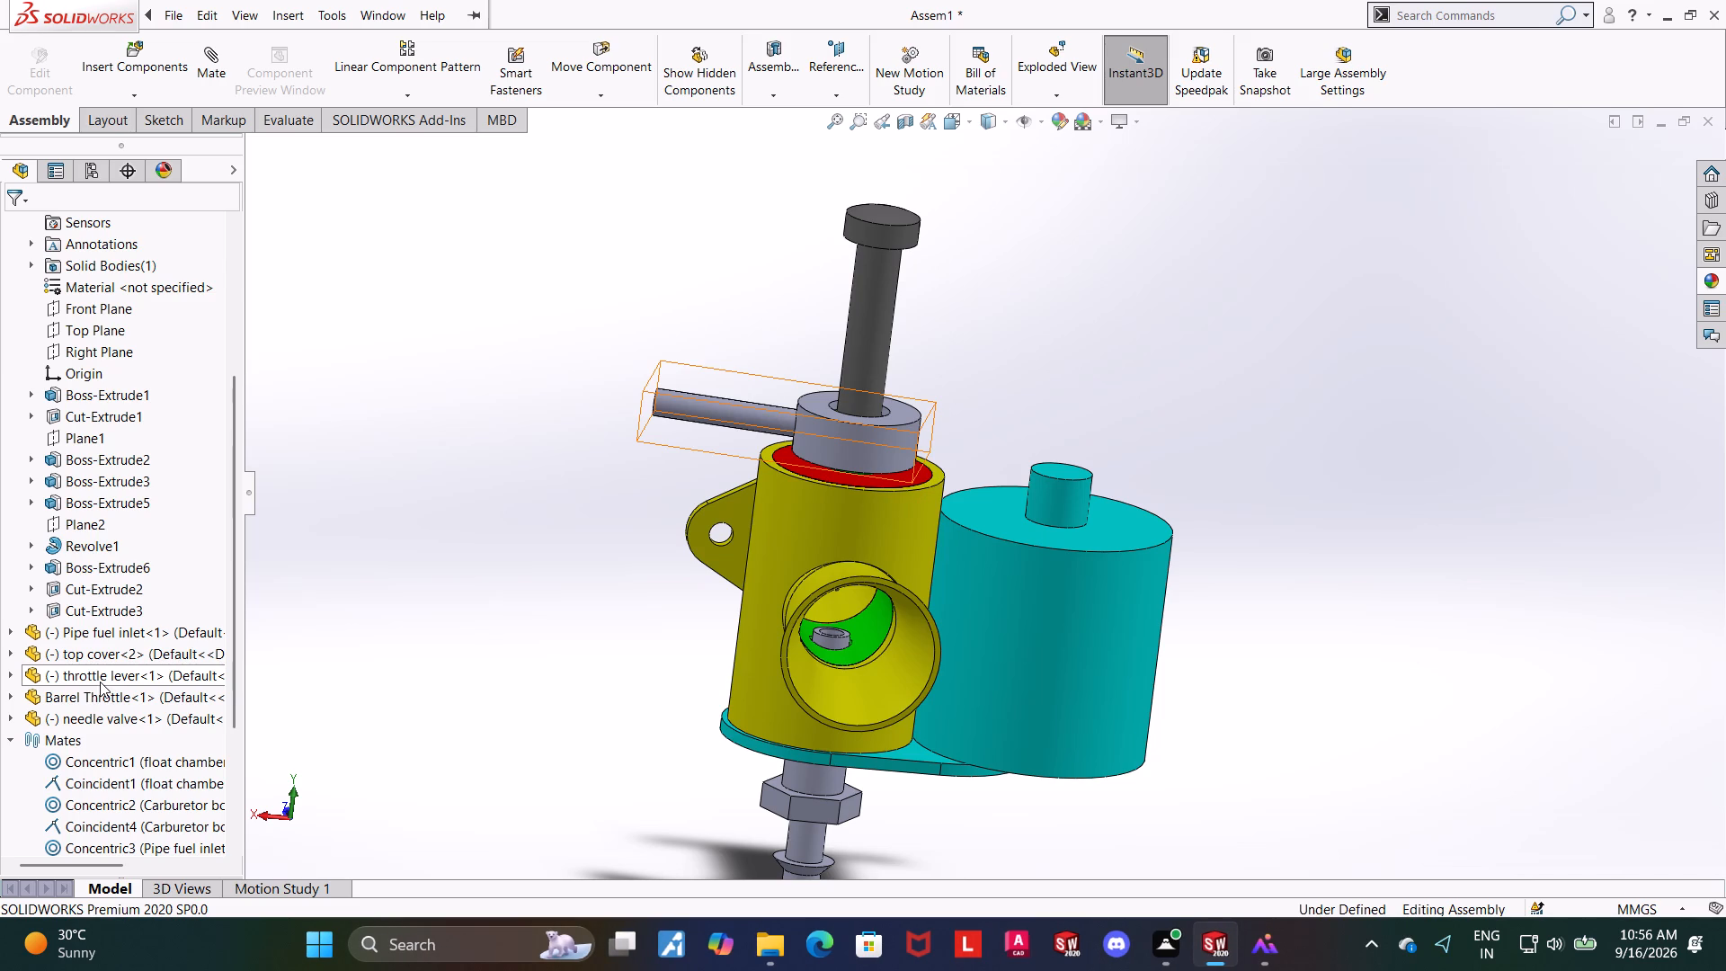
pyautogui.moveTo(1108, 403); pyautogui.dragTo(1053, 402, button='middle')
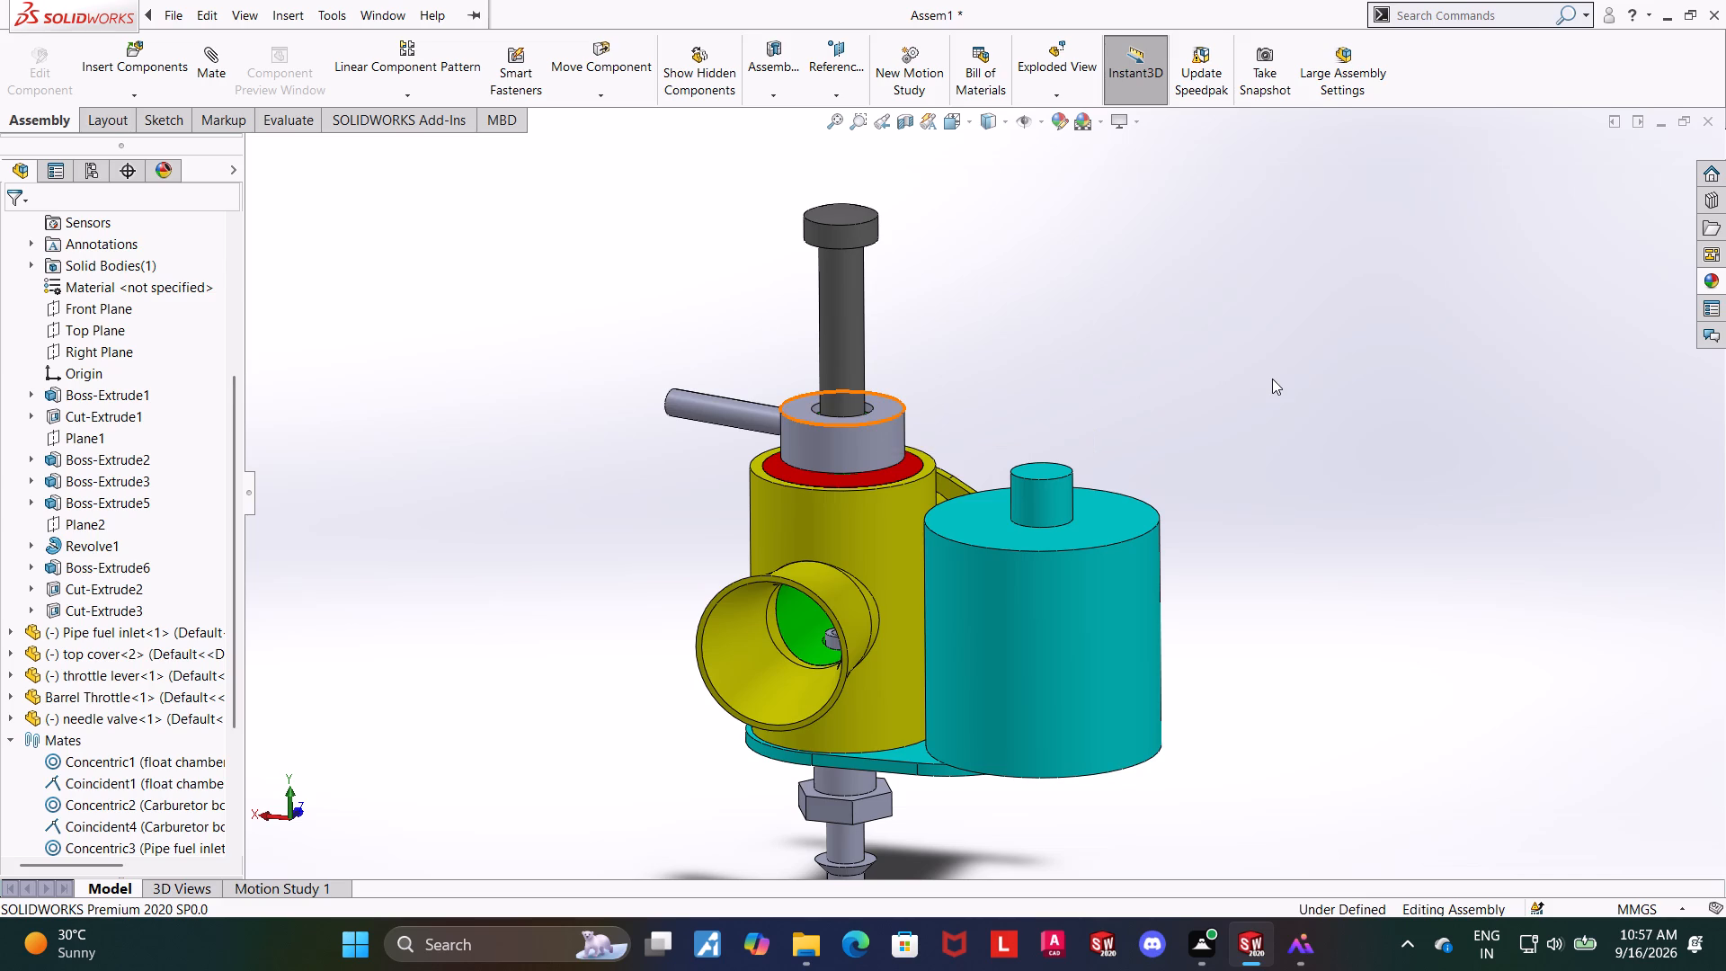
pyautogui.press('Return')
pyautogui.moveTo(580, 378); pyautogui.dragTo(601, 379, button='middle')
pyautogui.click(1241, 347)
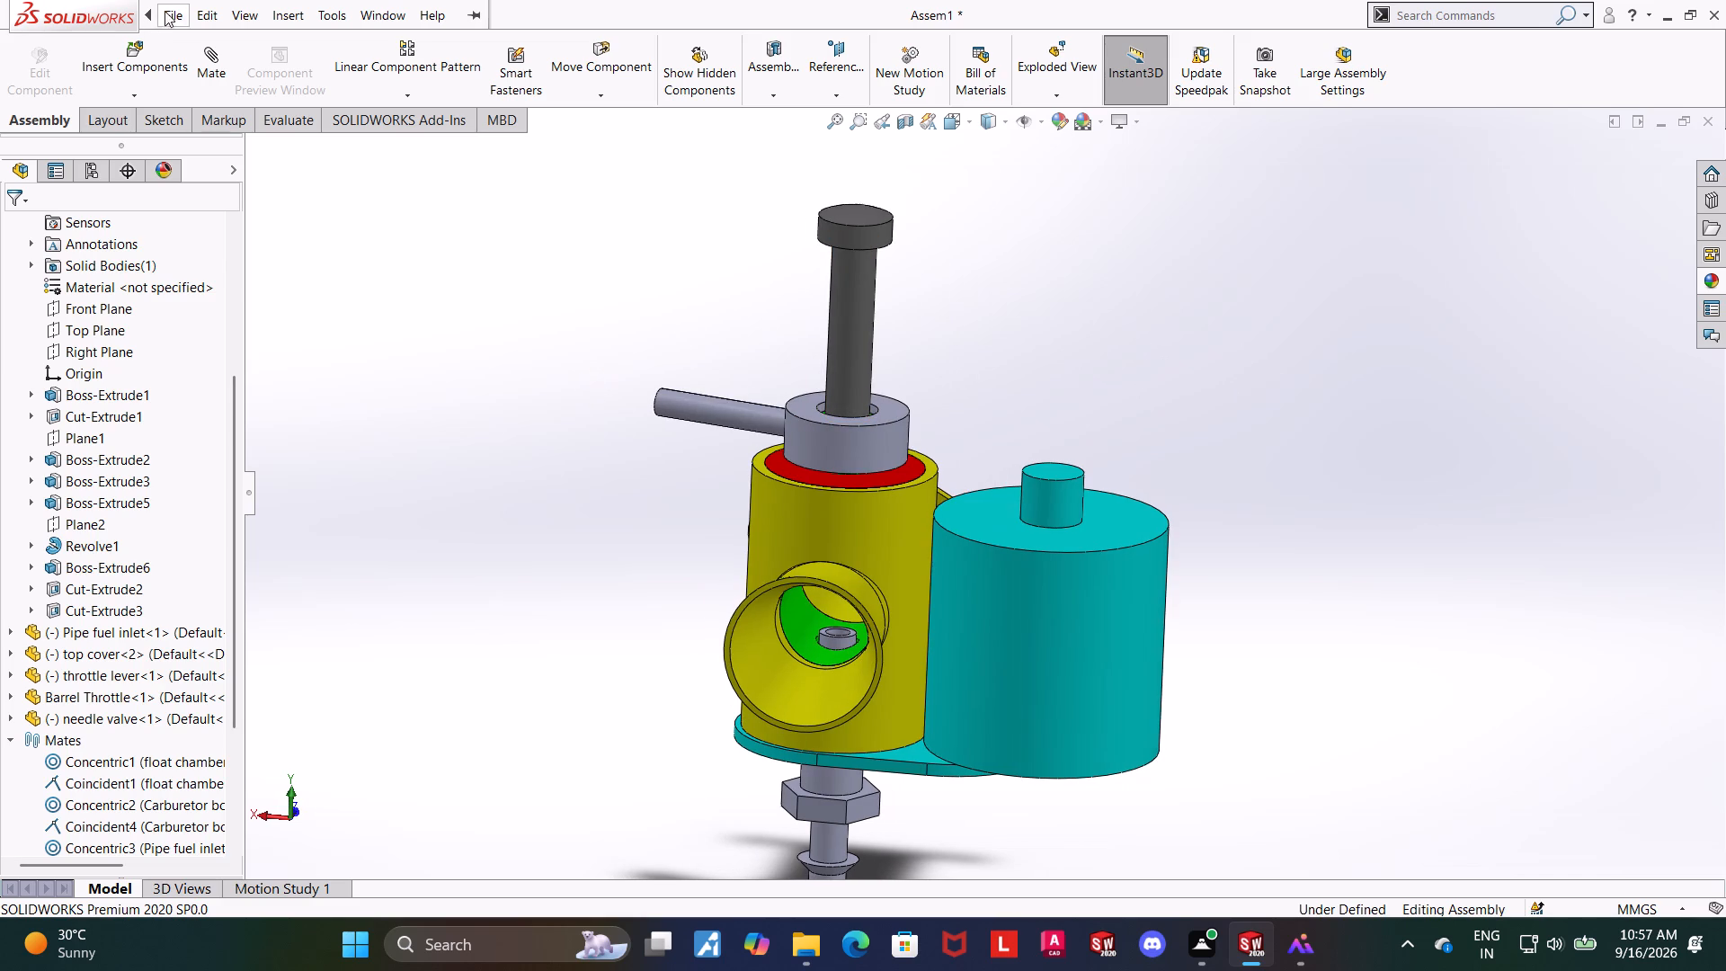
pyautogui.click(1291, 405)
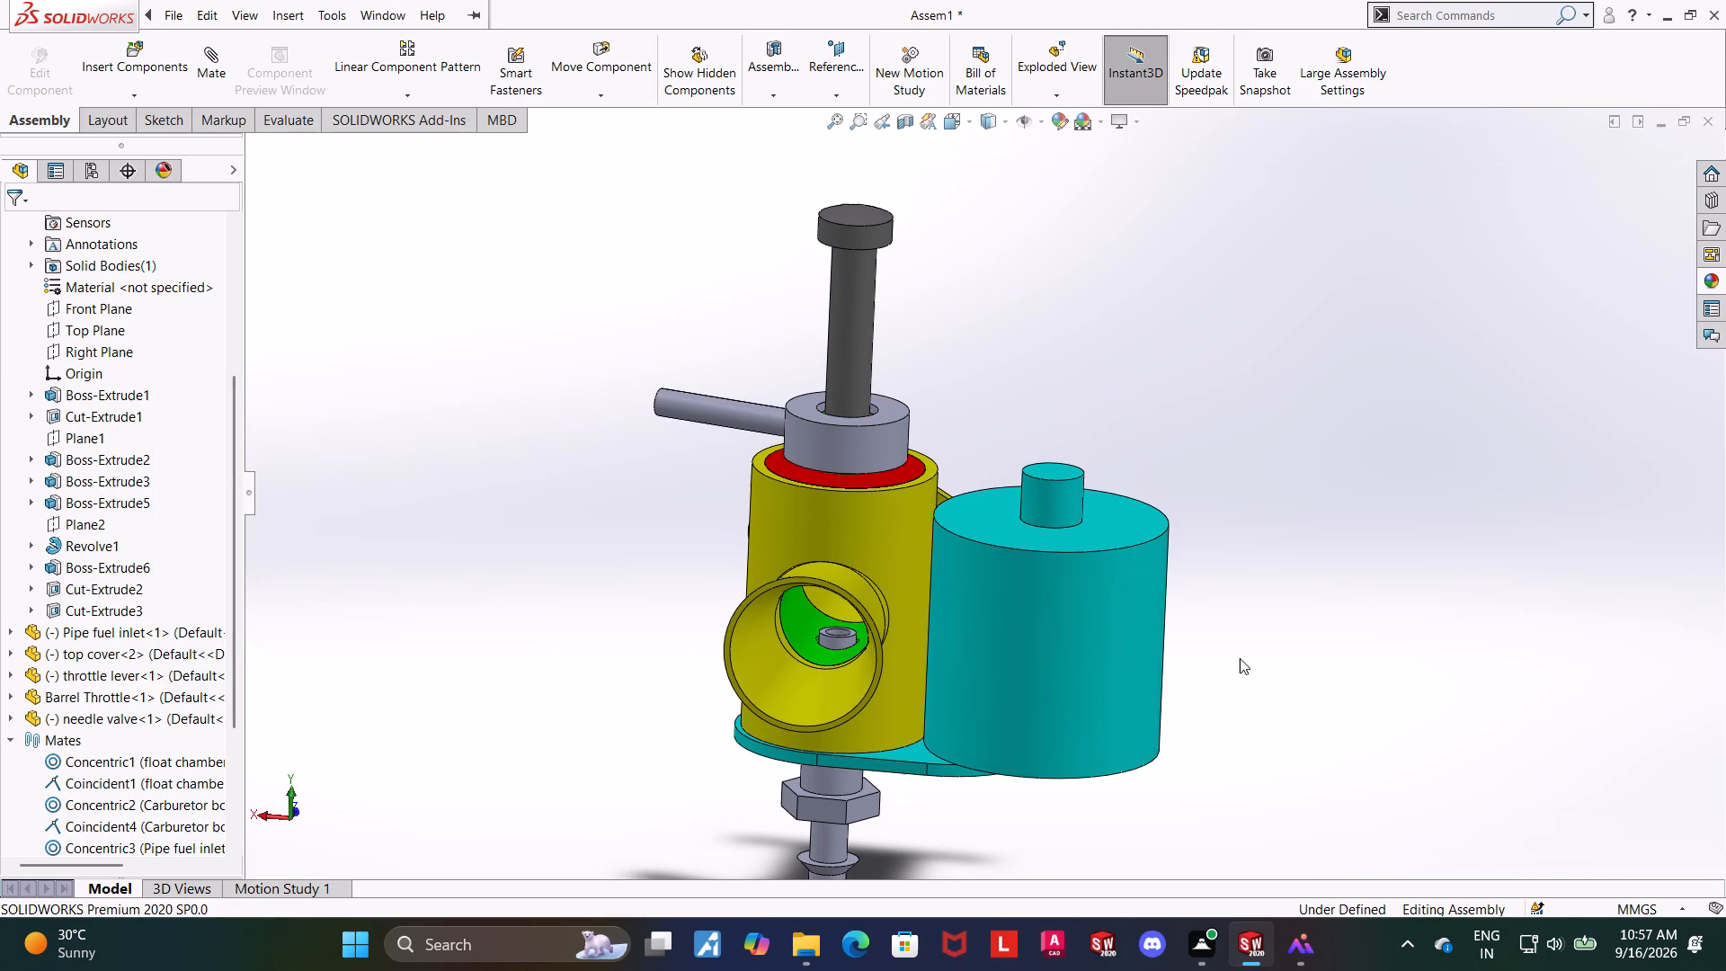
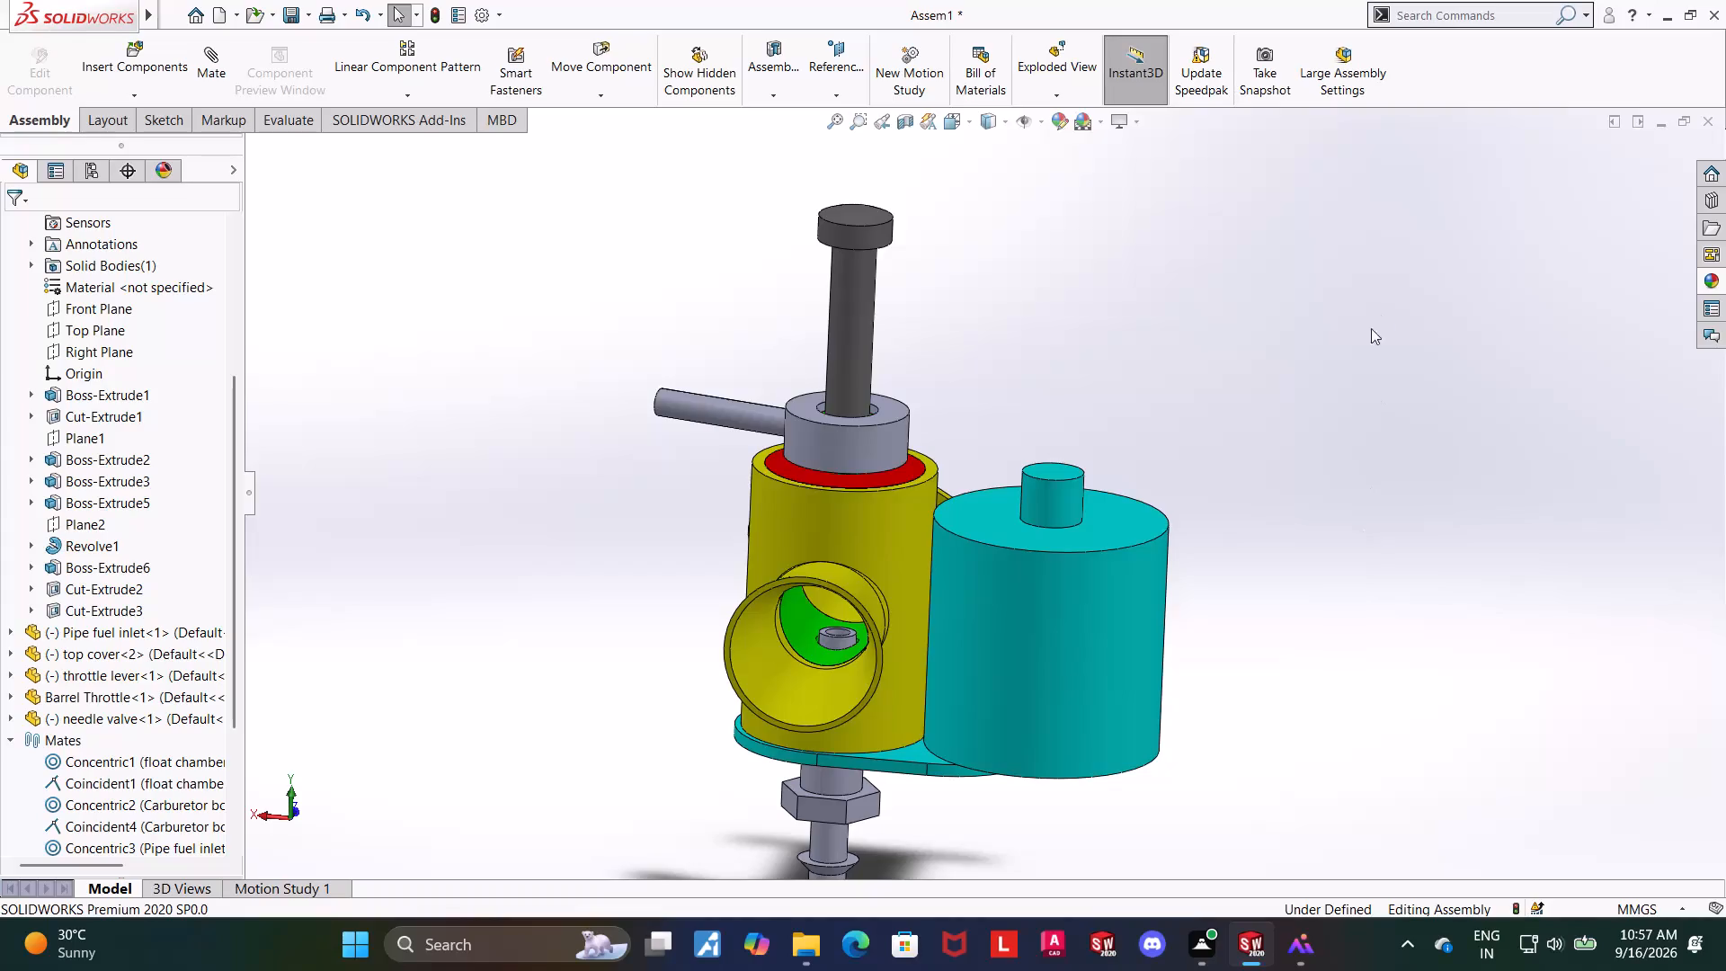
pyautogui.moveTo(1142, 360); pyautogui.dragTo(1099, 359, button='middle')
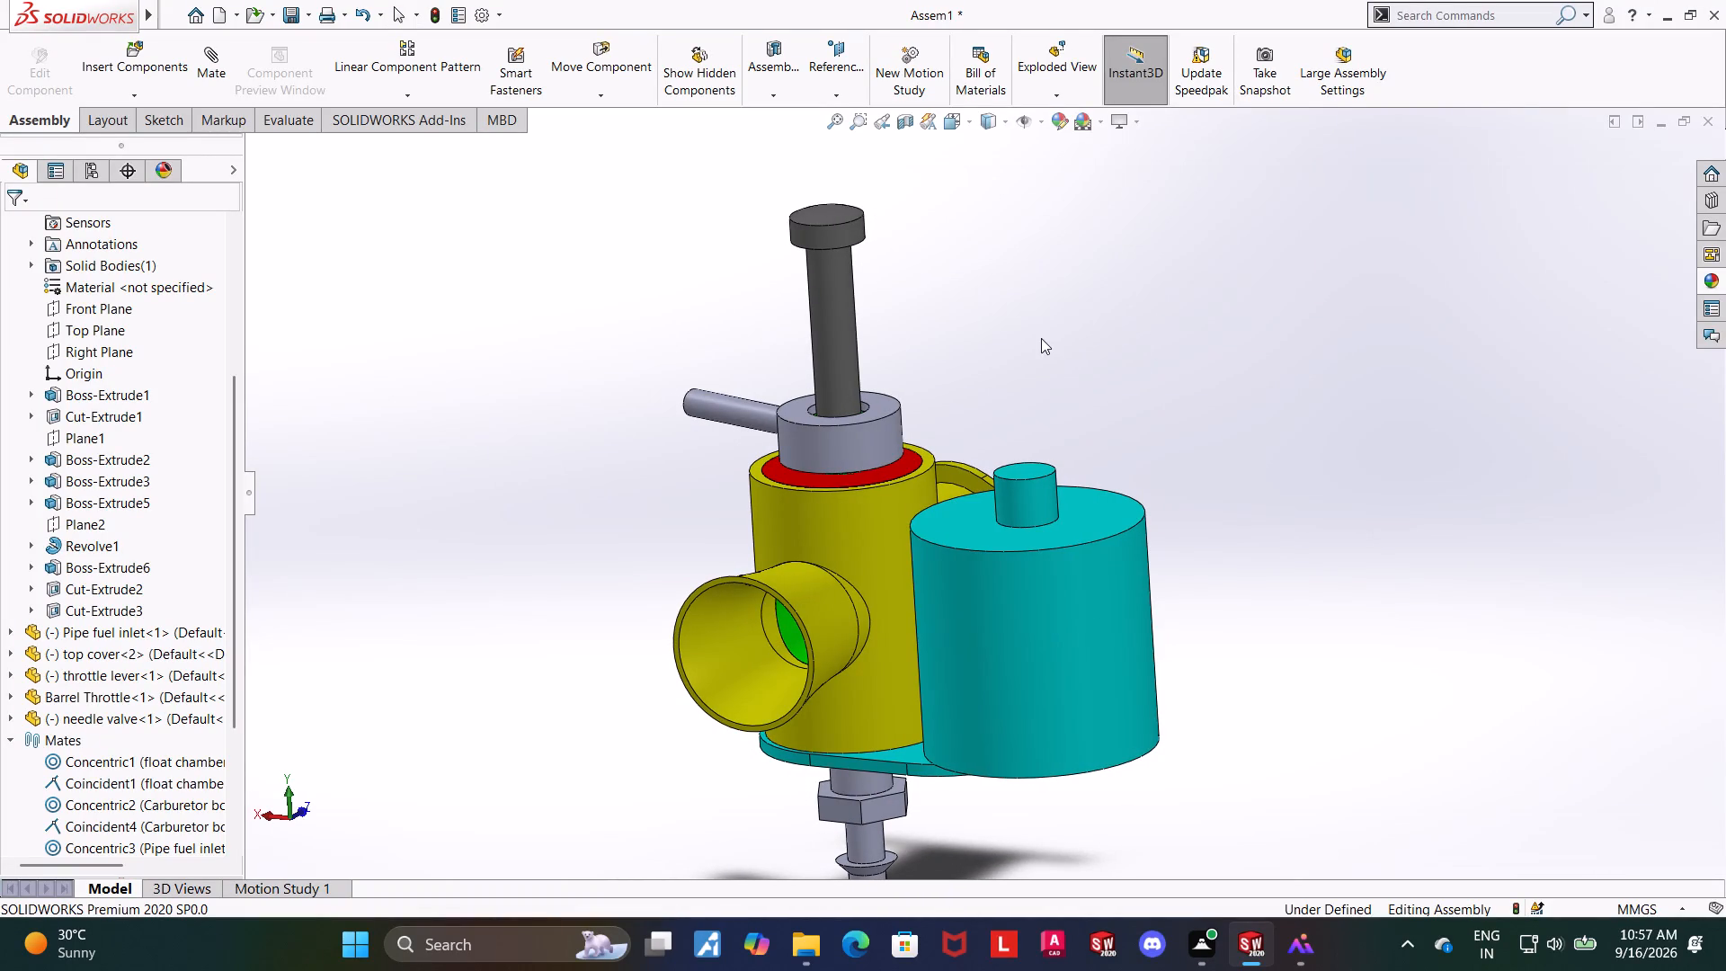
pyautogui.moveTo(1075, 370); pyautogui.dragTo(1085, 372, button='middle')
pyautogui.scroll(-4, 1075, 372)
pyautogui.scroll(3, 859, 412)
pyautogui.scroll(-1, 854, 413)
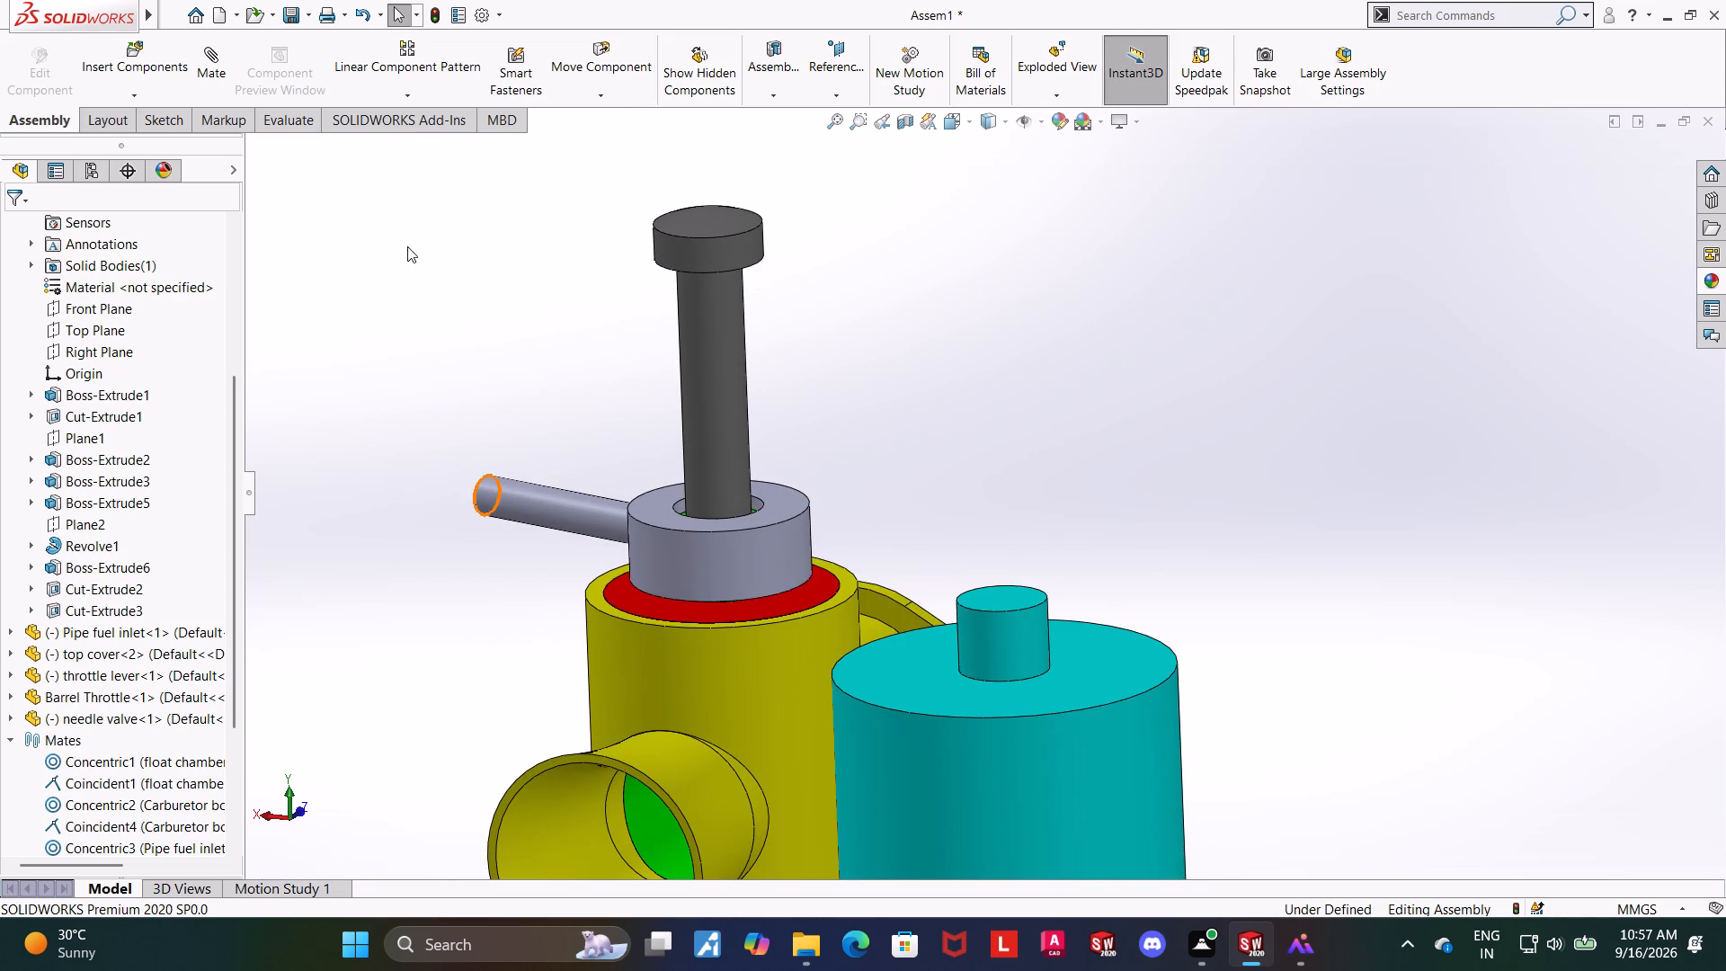
# Rebuild and save the assembly in the Downloads folder under the file name "Carburetor assembly".
pyautogui.click(219, 242)
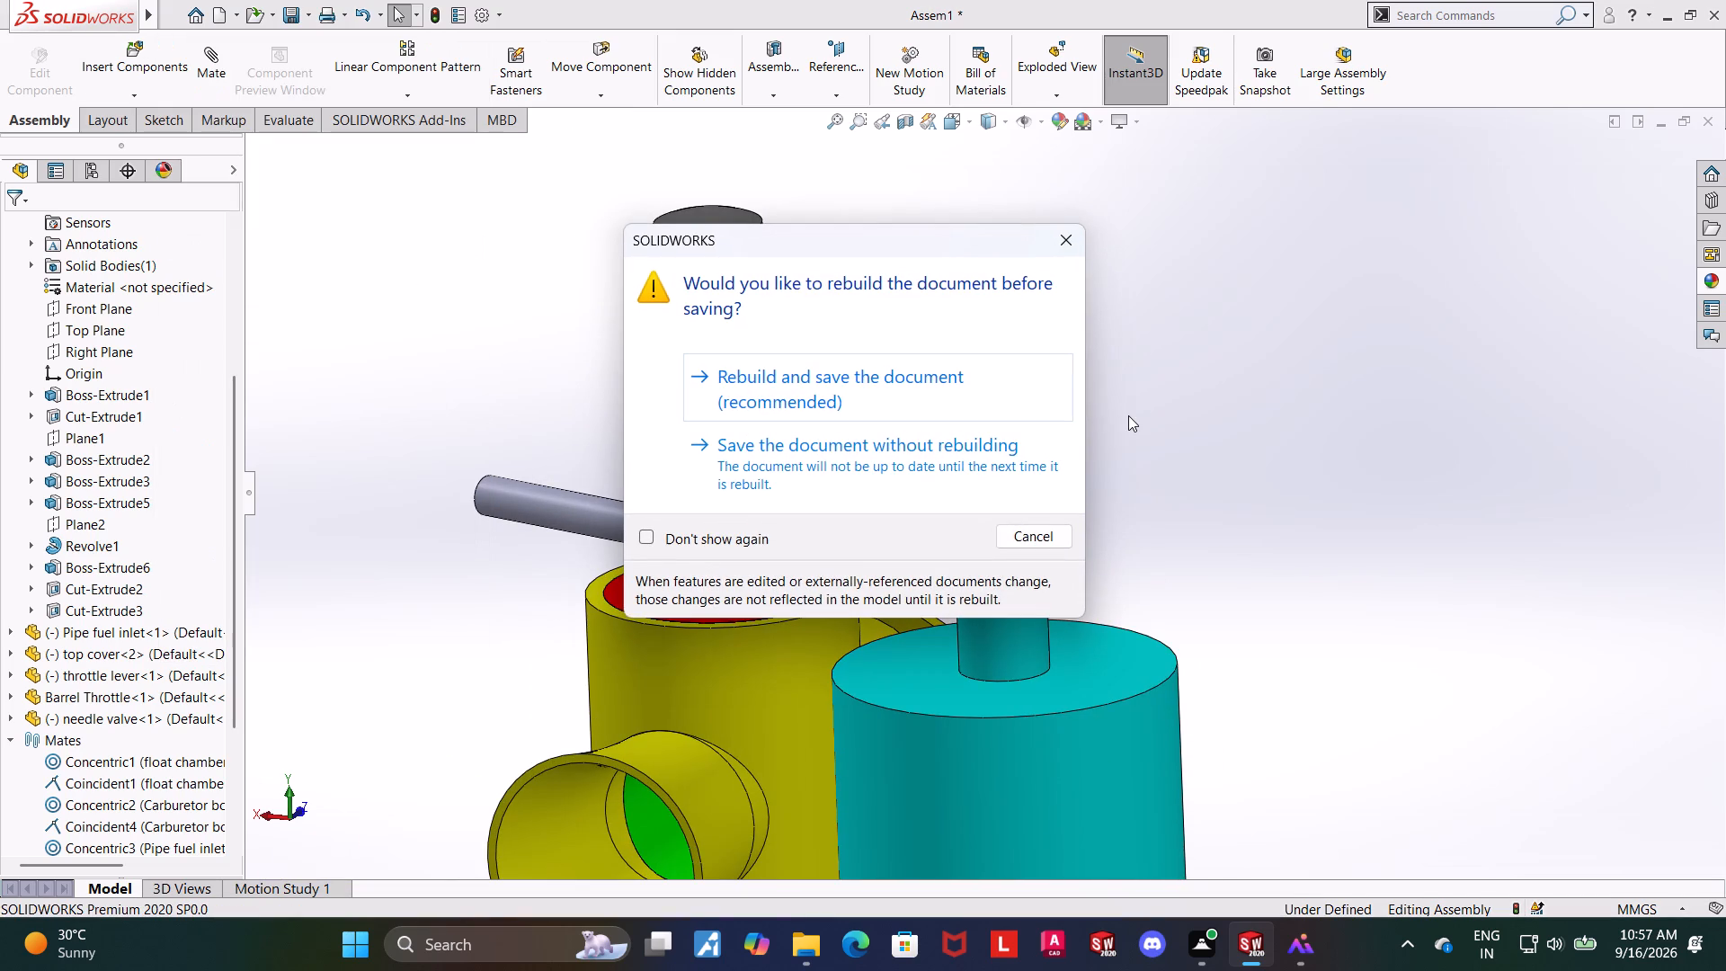
pyautogui.click(850, 389)
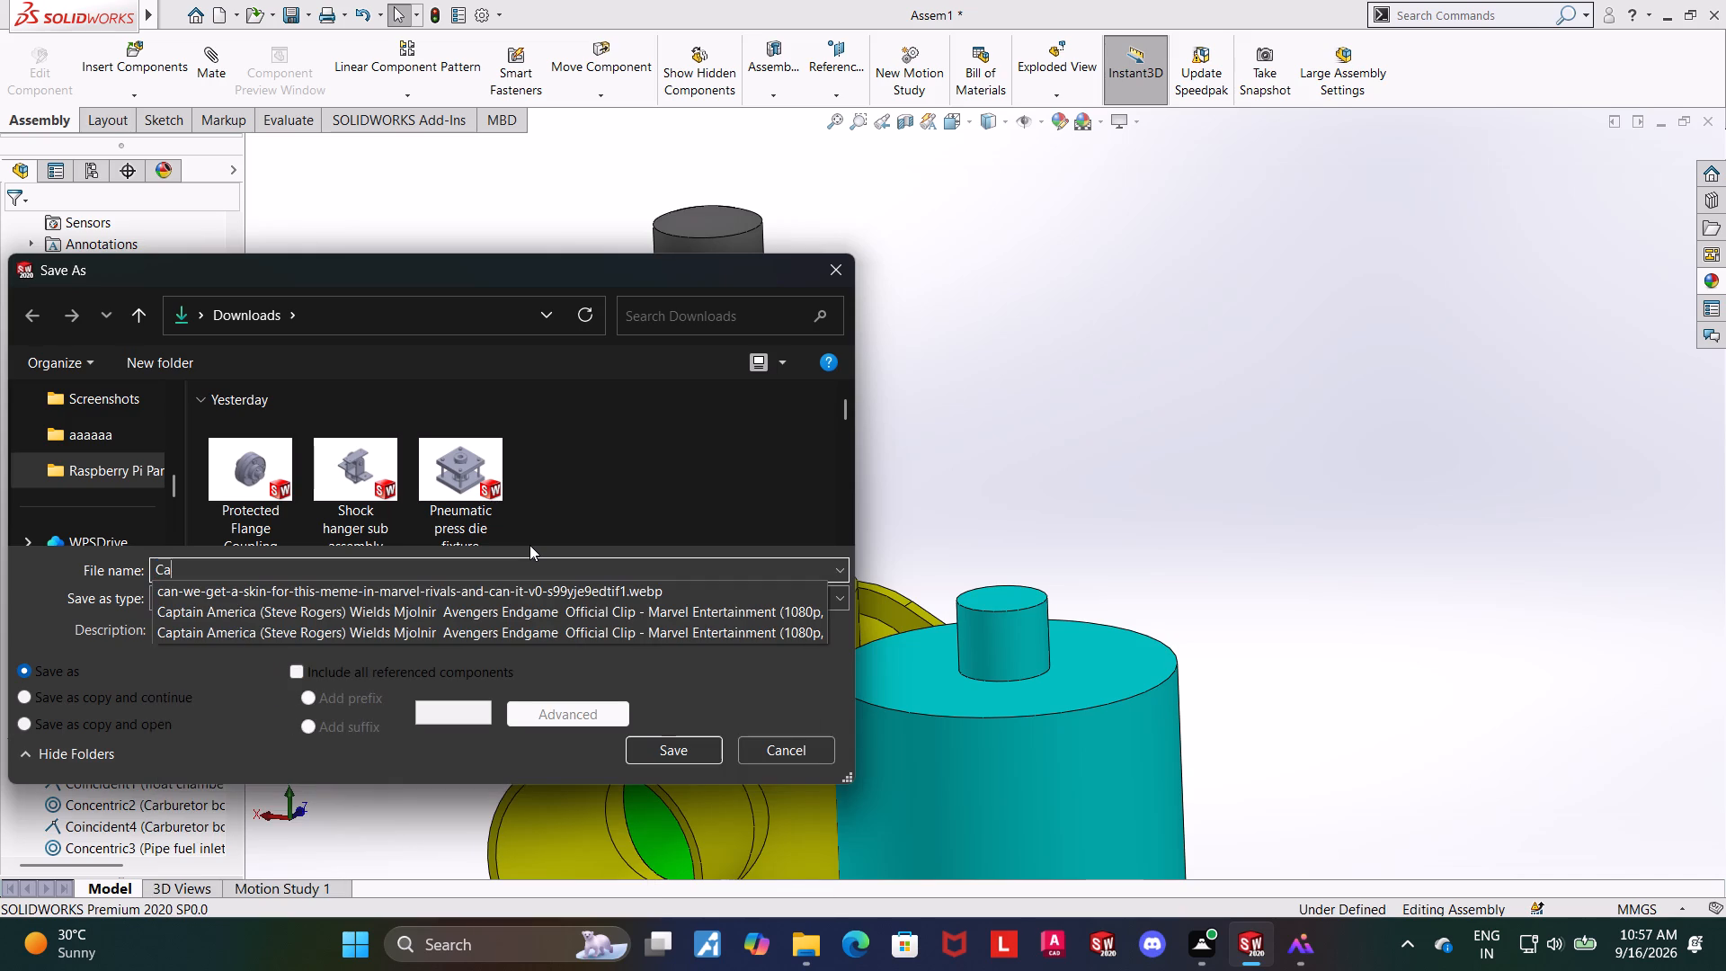
pyautogui.write('bu')
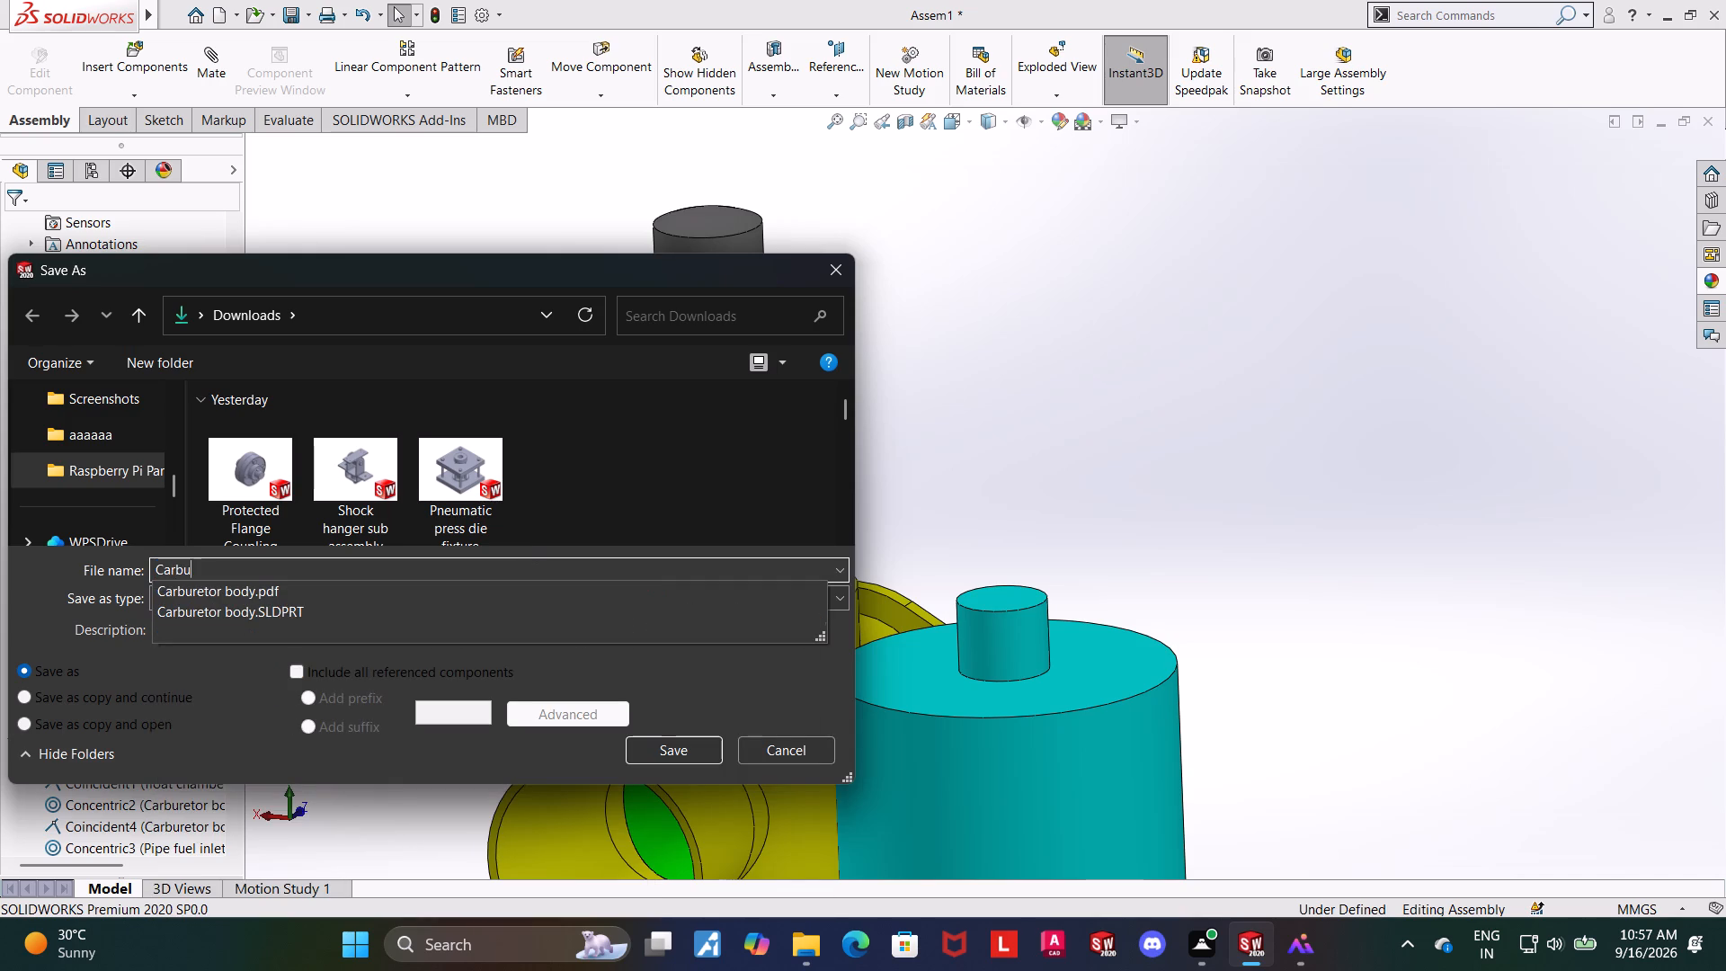
pyautogui.write('re')
pyautogui.write('tor assembly')
pyautogui.press('space')
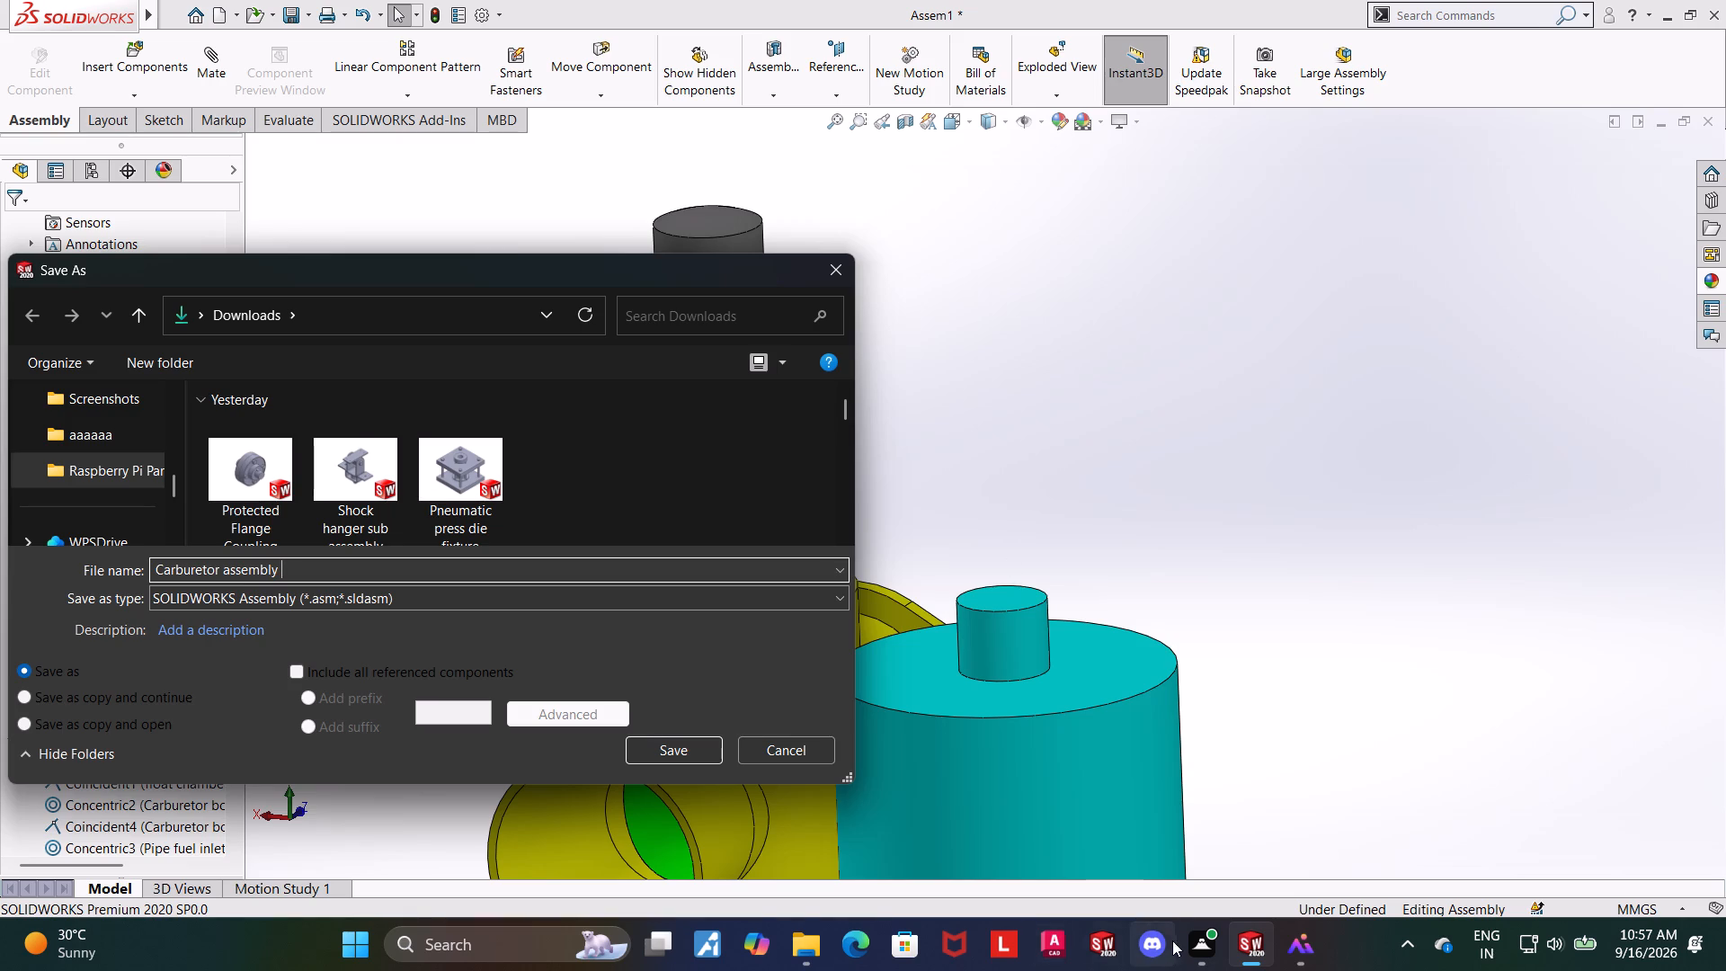
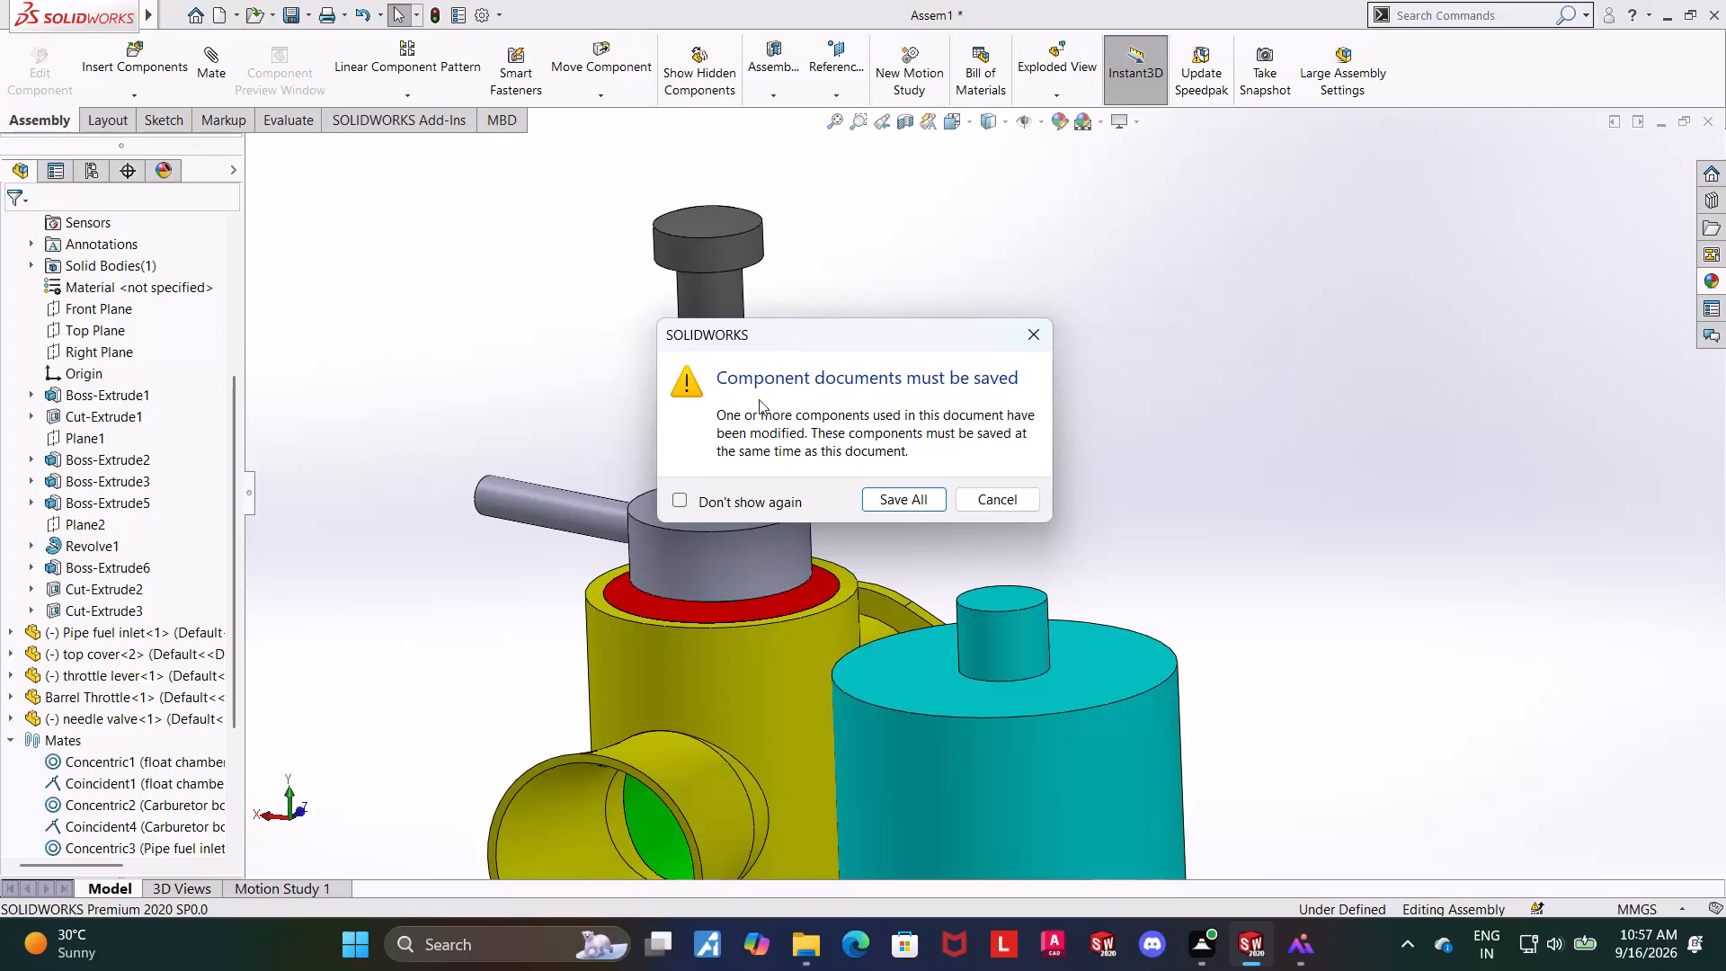
# Save all modified component documents together with the assembly.
pyautogui.click(889, 506)
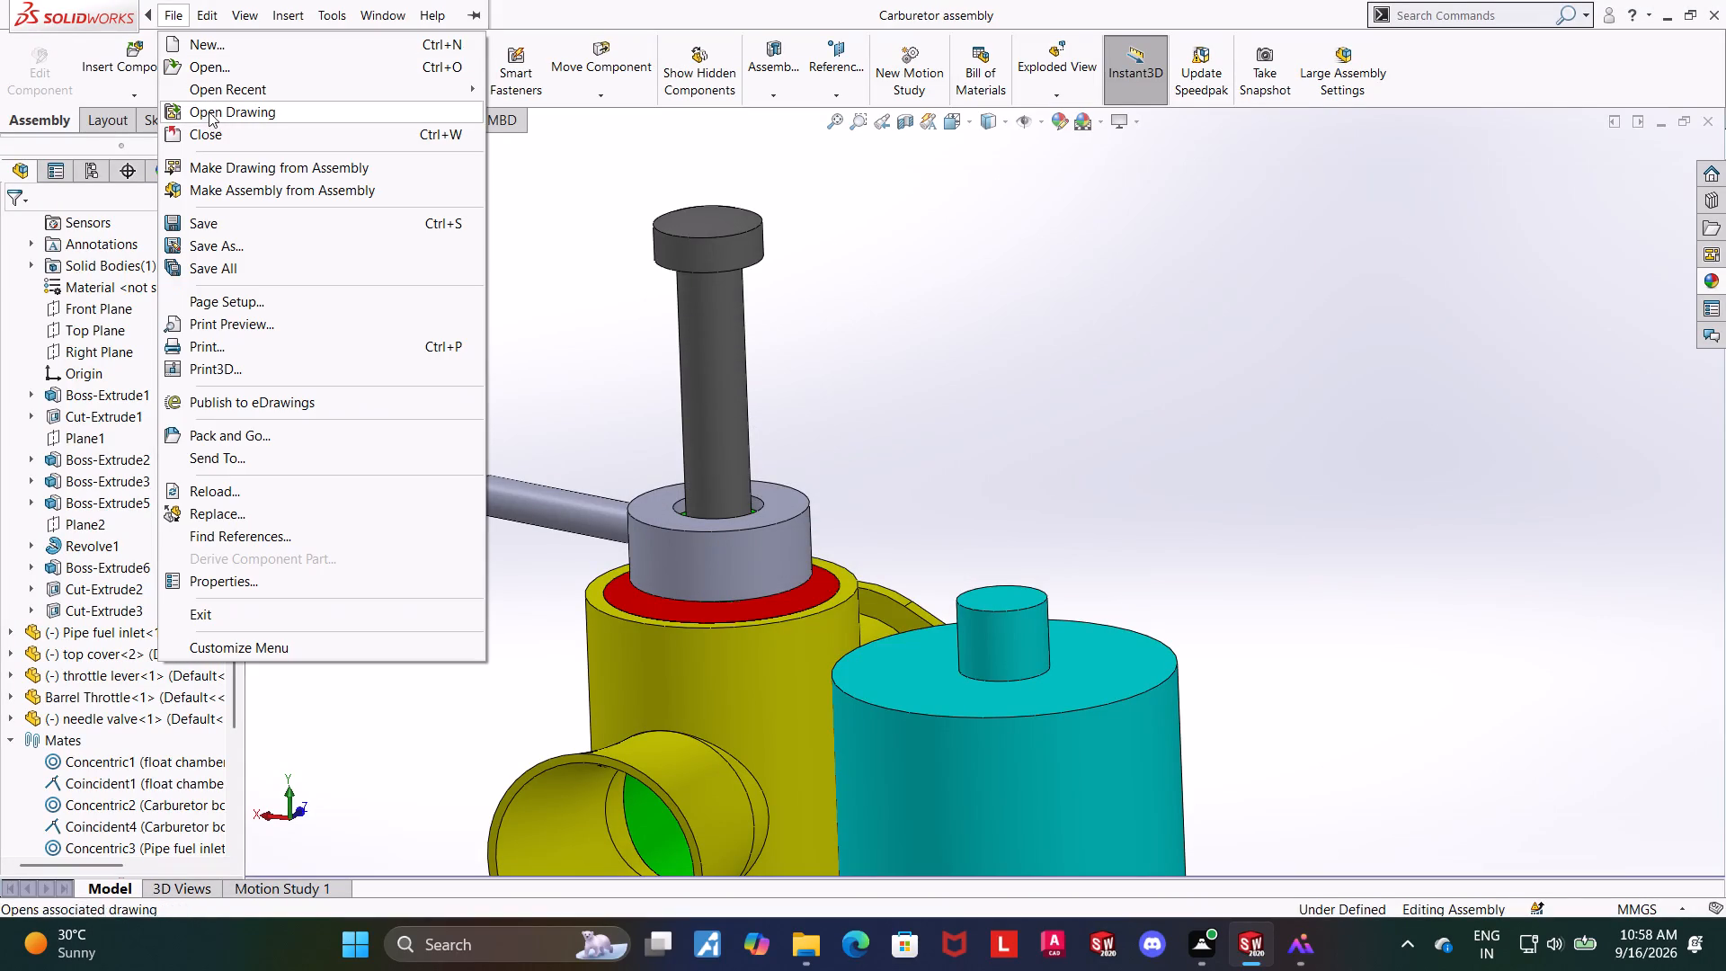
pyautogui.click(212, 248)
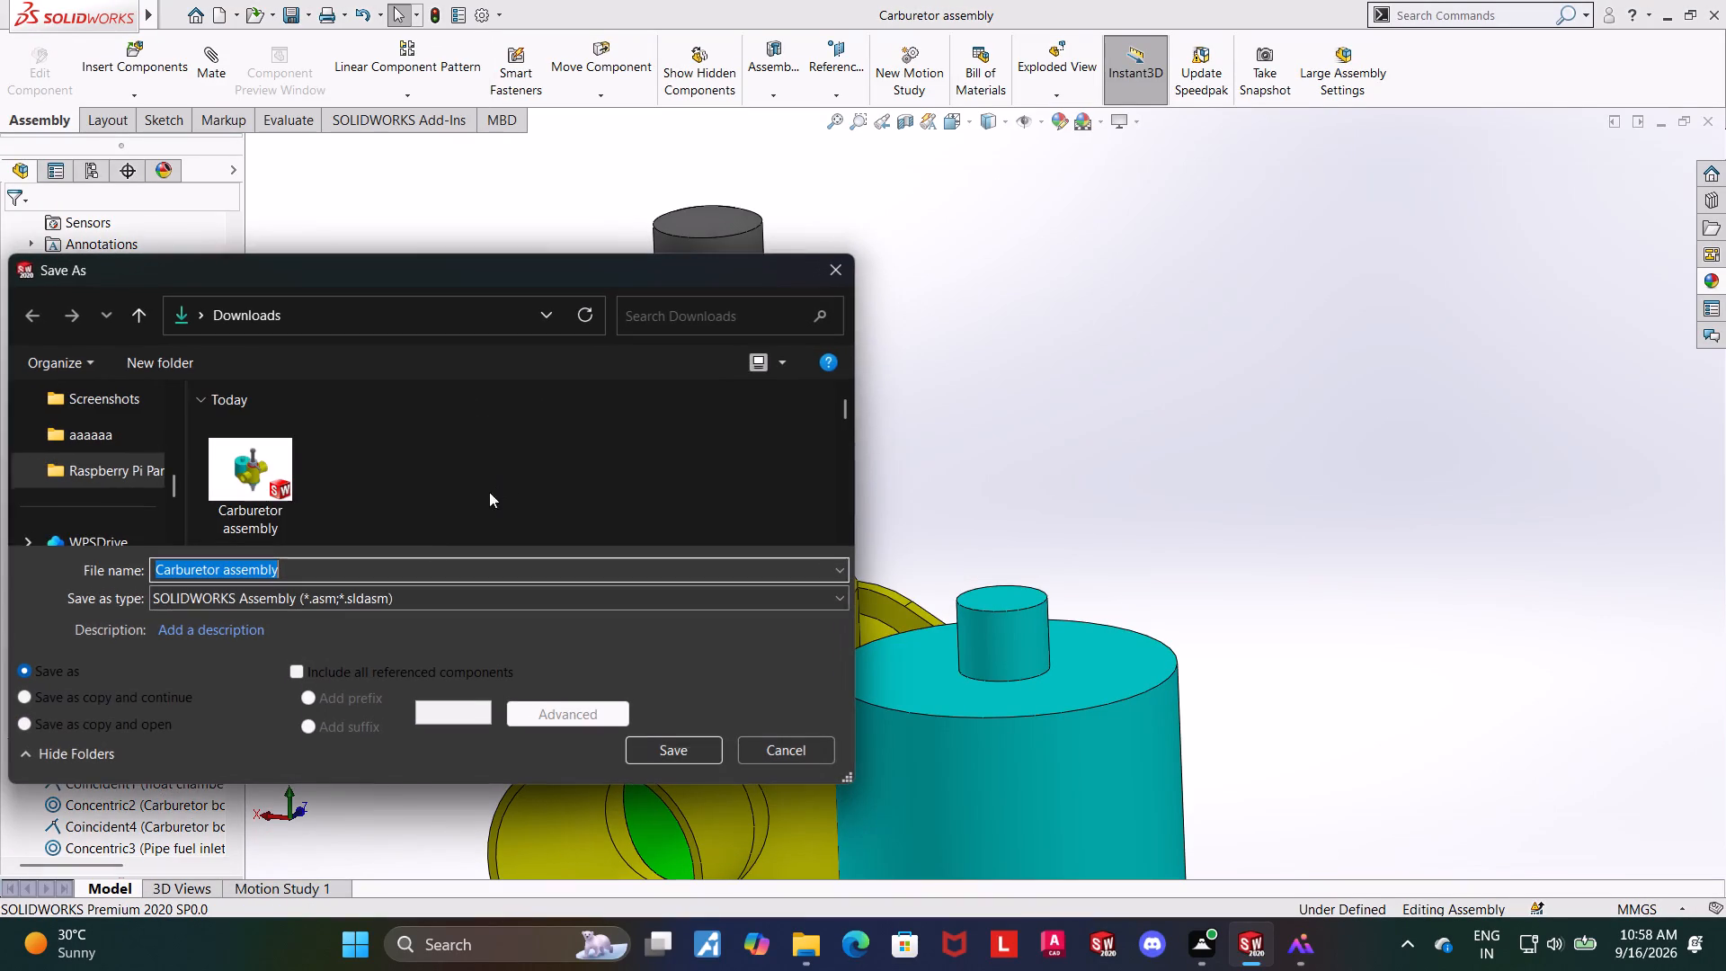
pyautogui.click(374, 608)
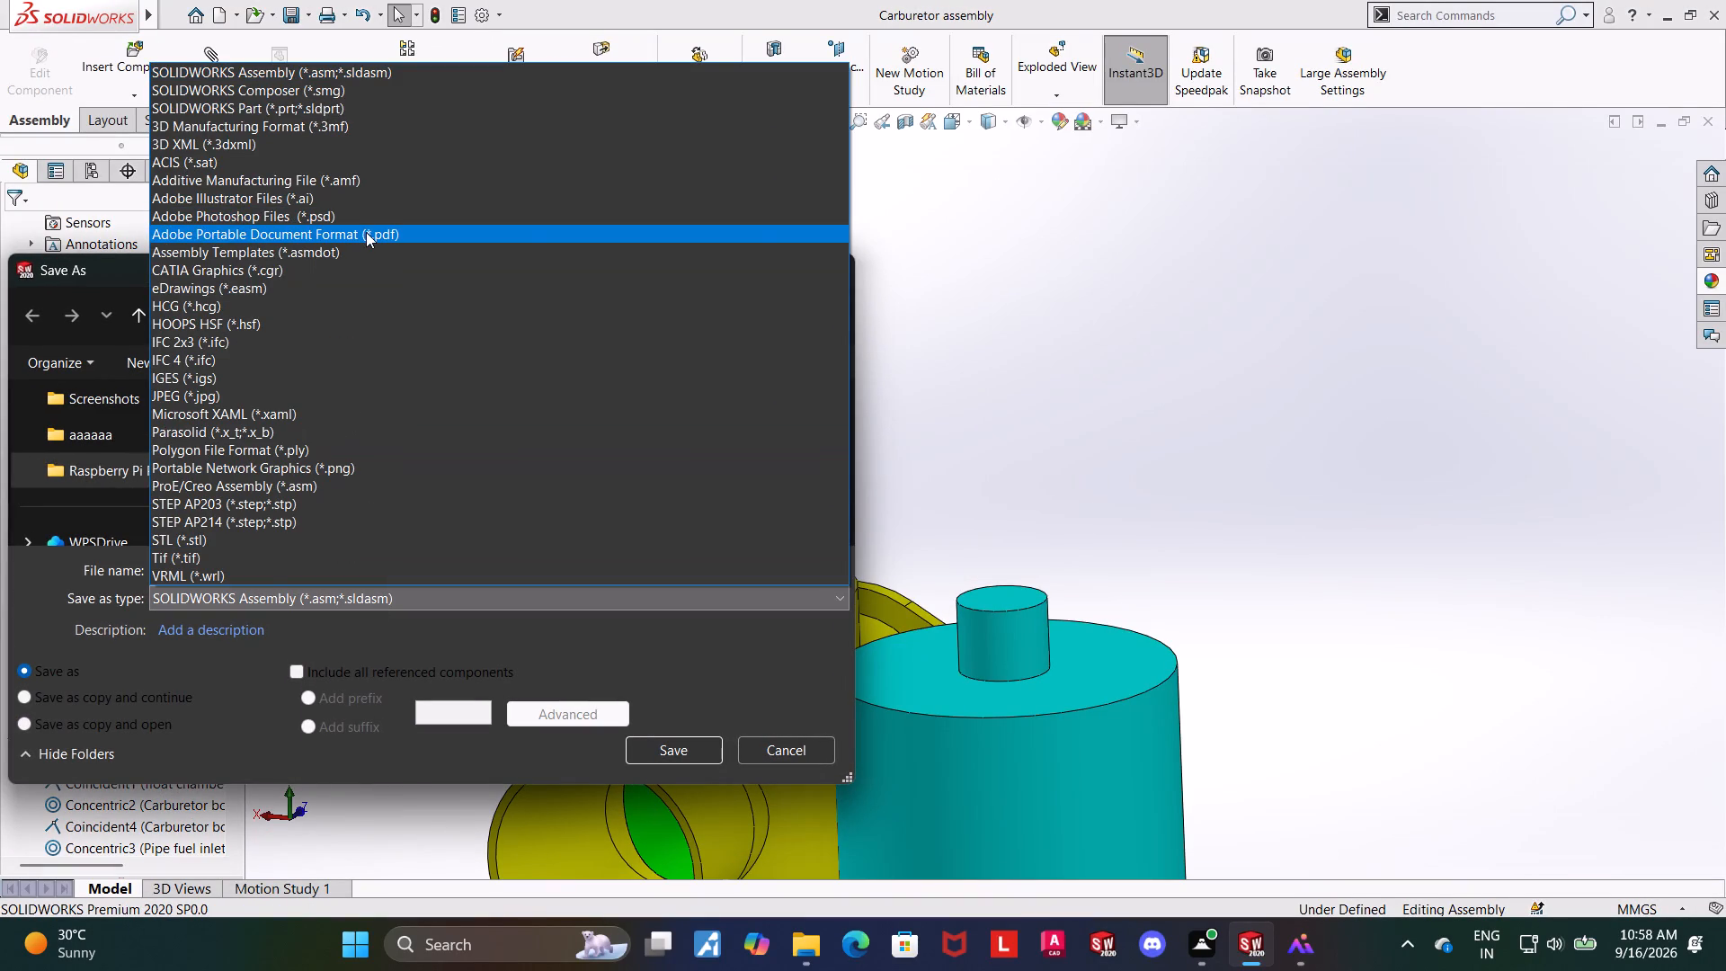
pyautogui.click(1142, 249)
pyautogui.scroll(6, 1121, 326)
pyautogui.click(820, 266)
# Swing the throttle lever's arm slightly about the vertical axis of the carburetor body.
pyautogui.scroll(7, 909, 317)
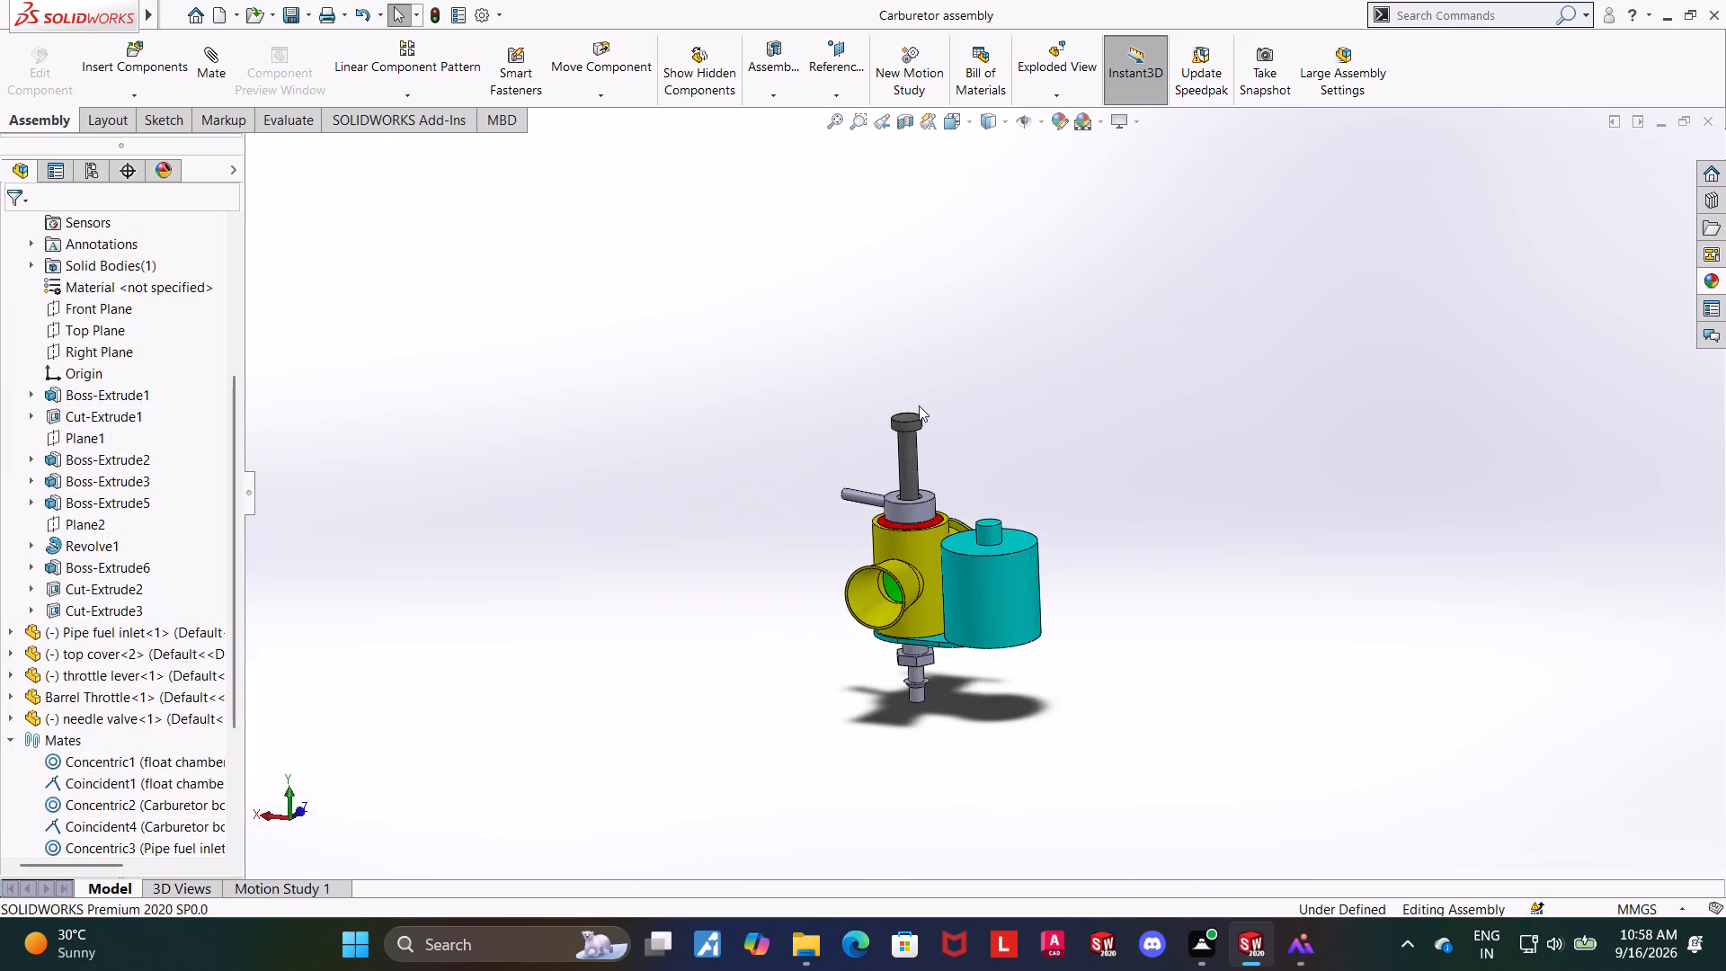
pyautogui.scroll(-2, 937, 619)
pyautogui.scroll(-1, 945, 697)
pyautogui.scroll(-1, 1189, 345)
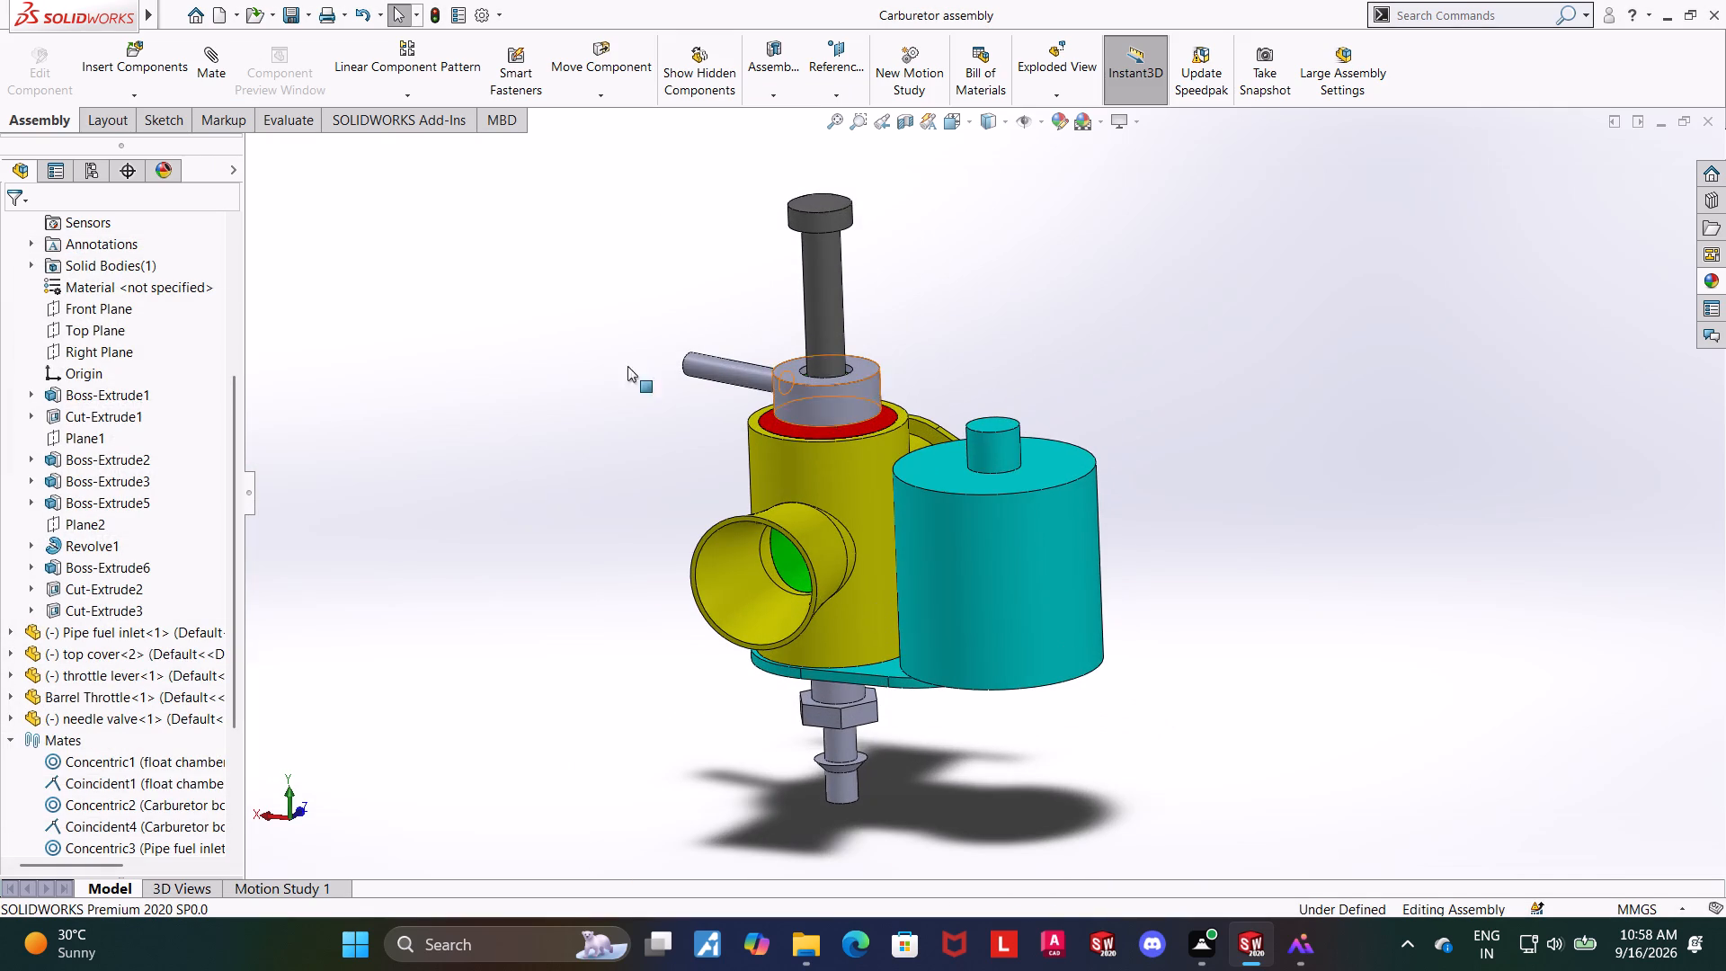
pyautogui.moveTo(645, 704); pyautogui.dragTo(656, 672, button='middle')
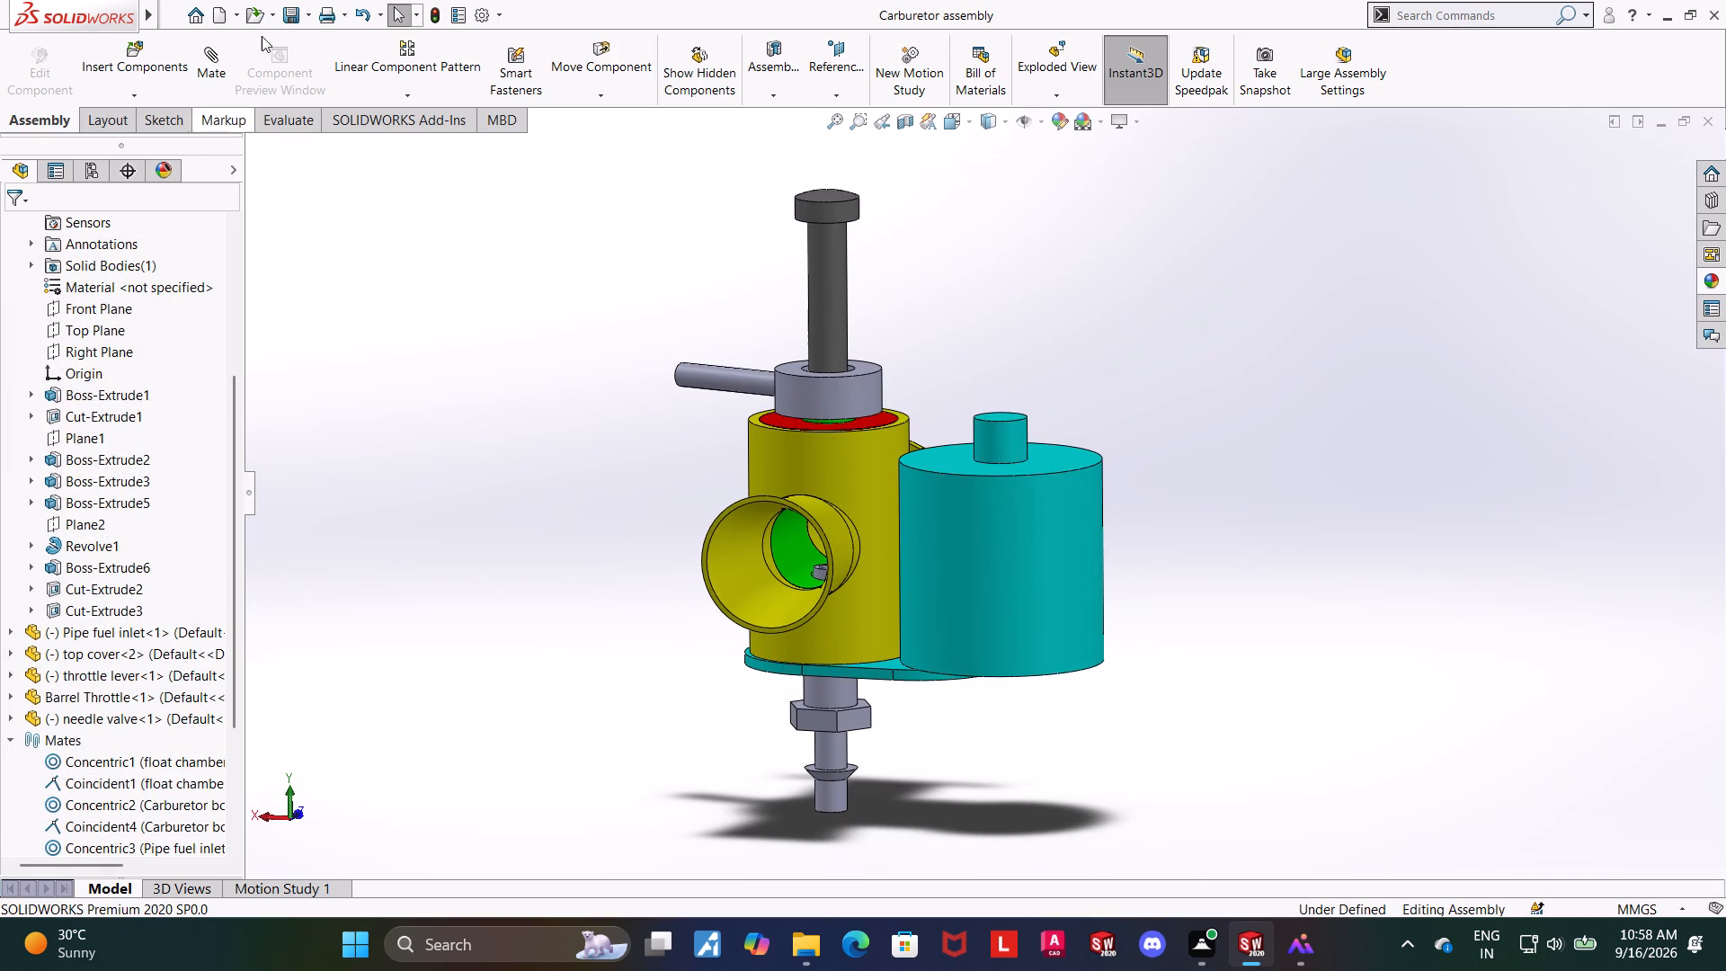
pyautogui.moveTo(709, 370); pyautogui.dragTo(702, 378)
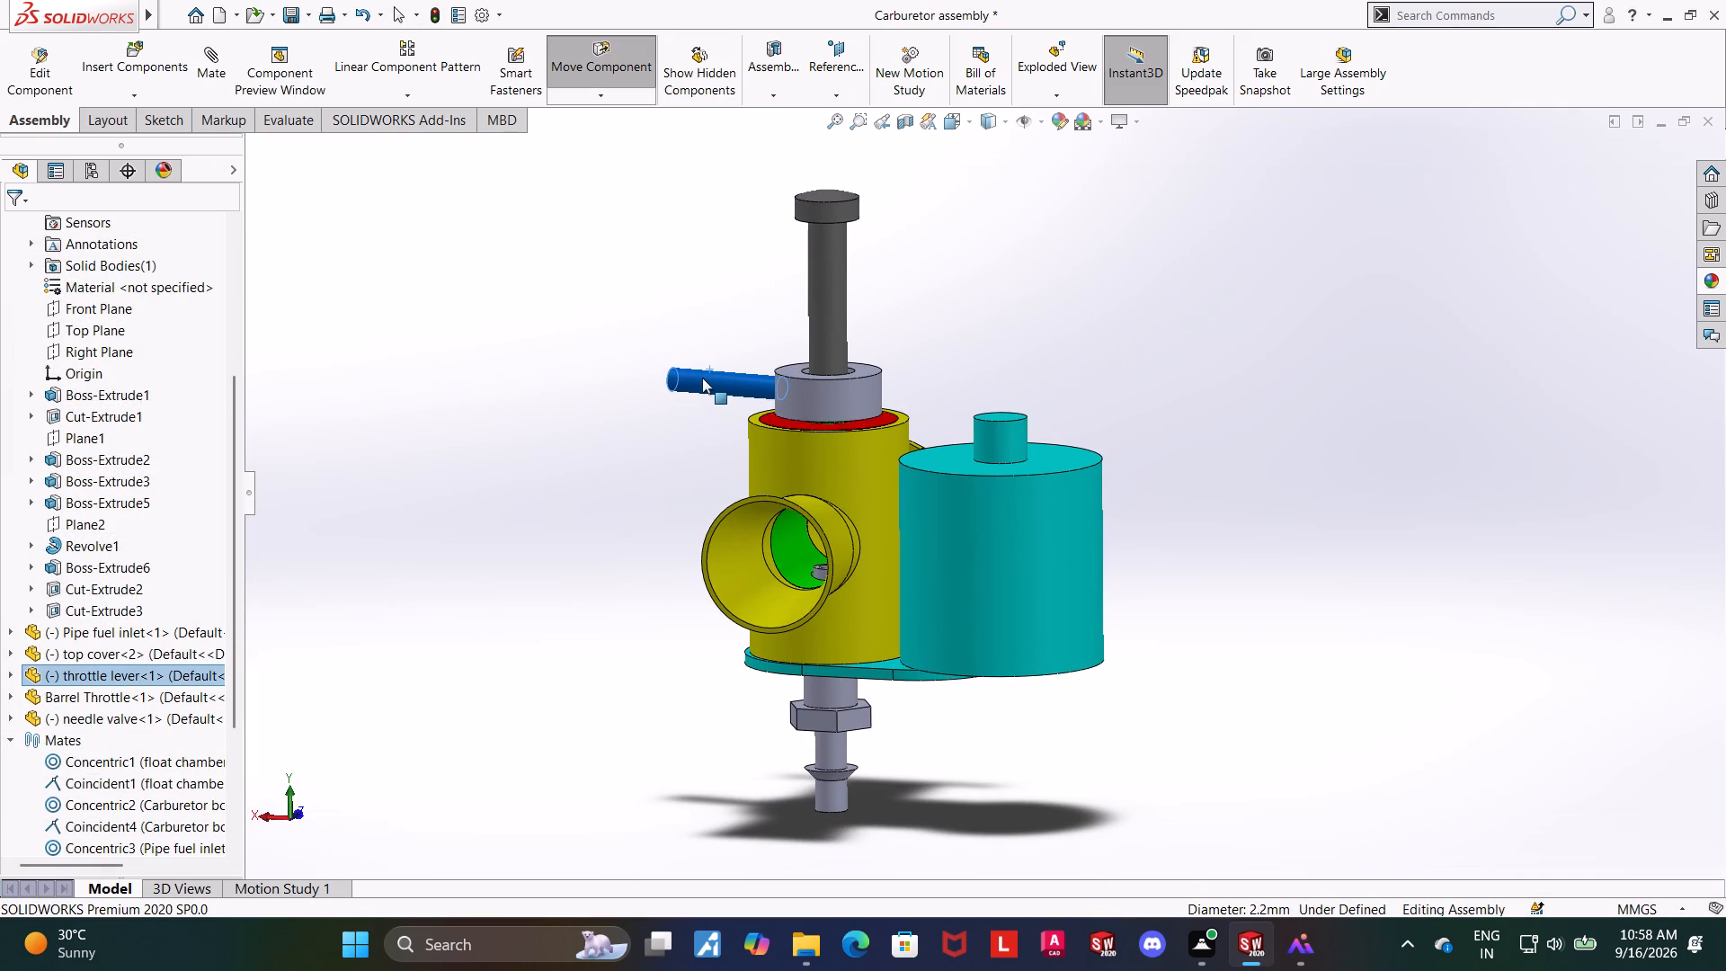
pyautogui.moveTo(702, 378); pyautogui.dragTo(701, 379)
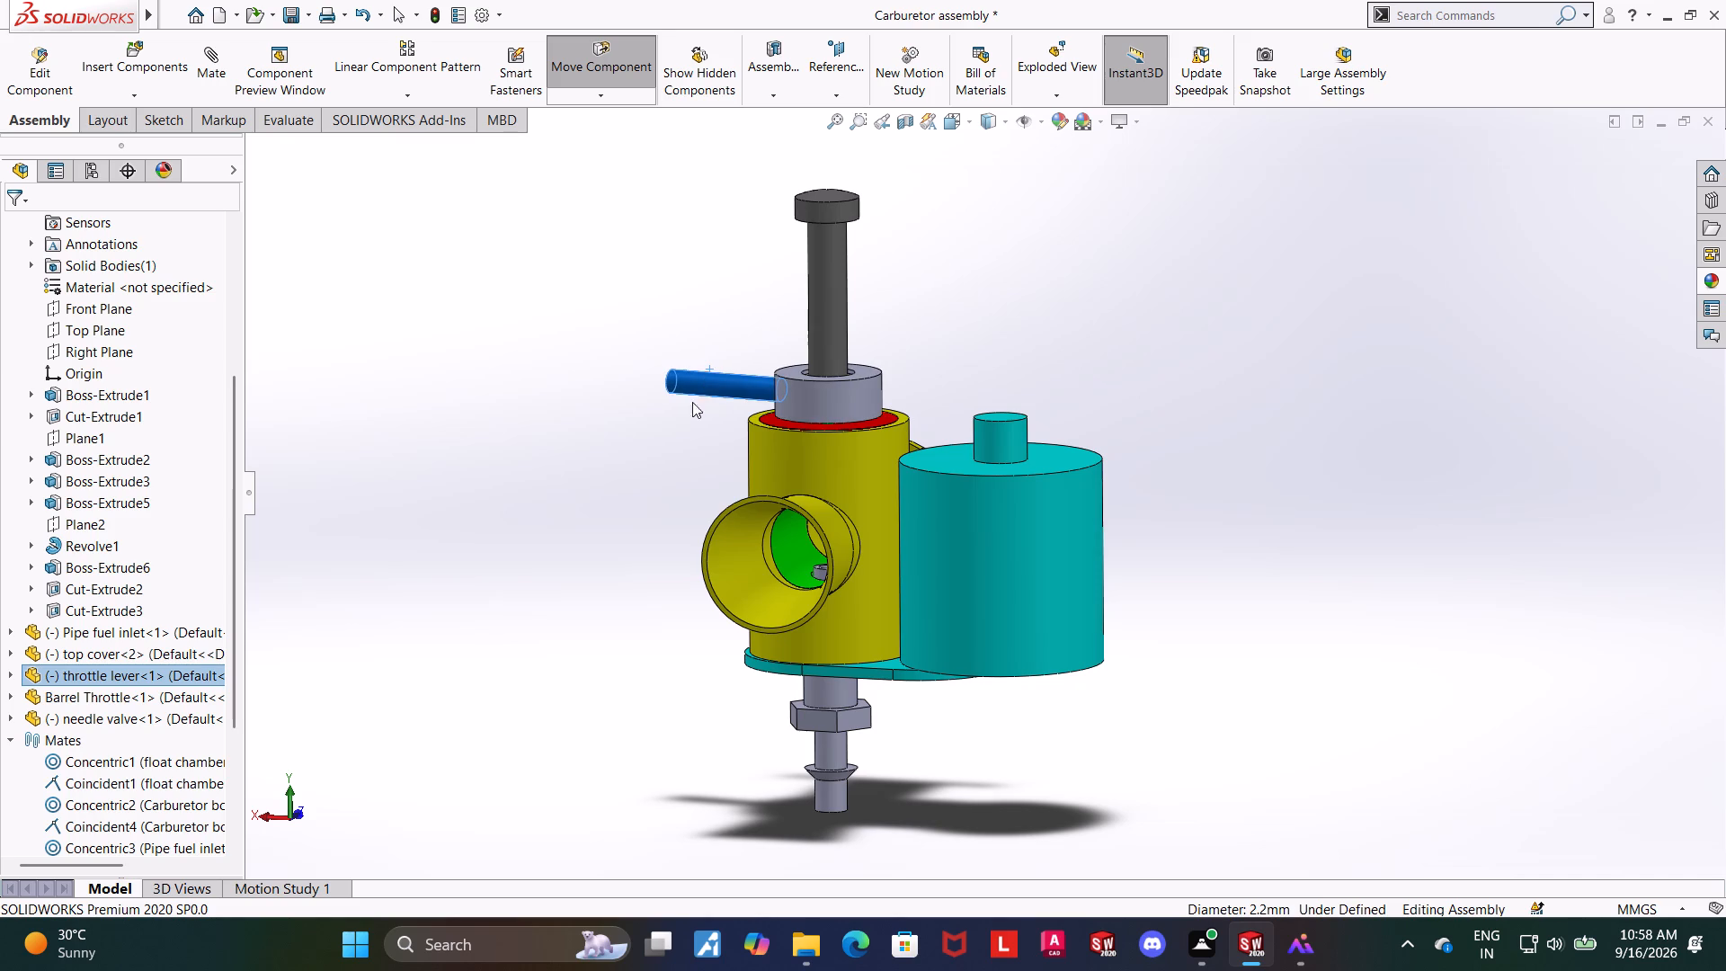
pyautogui.click(635, 448)
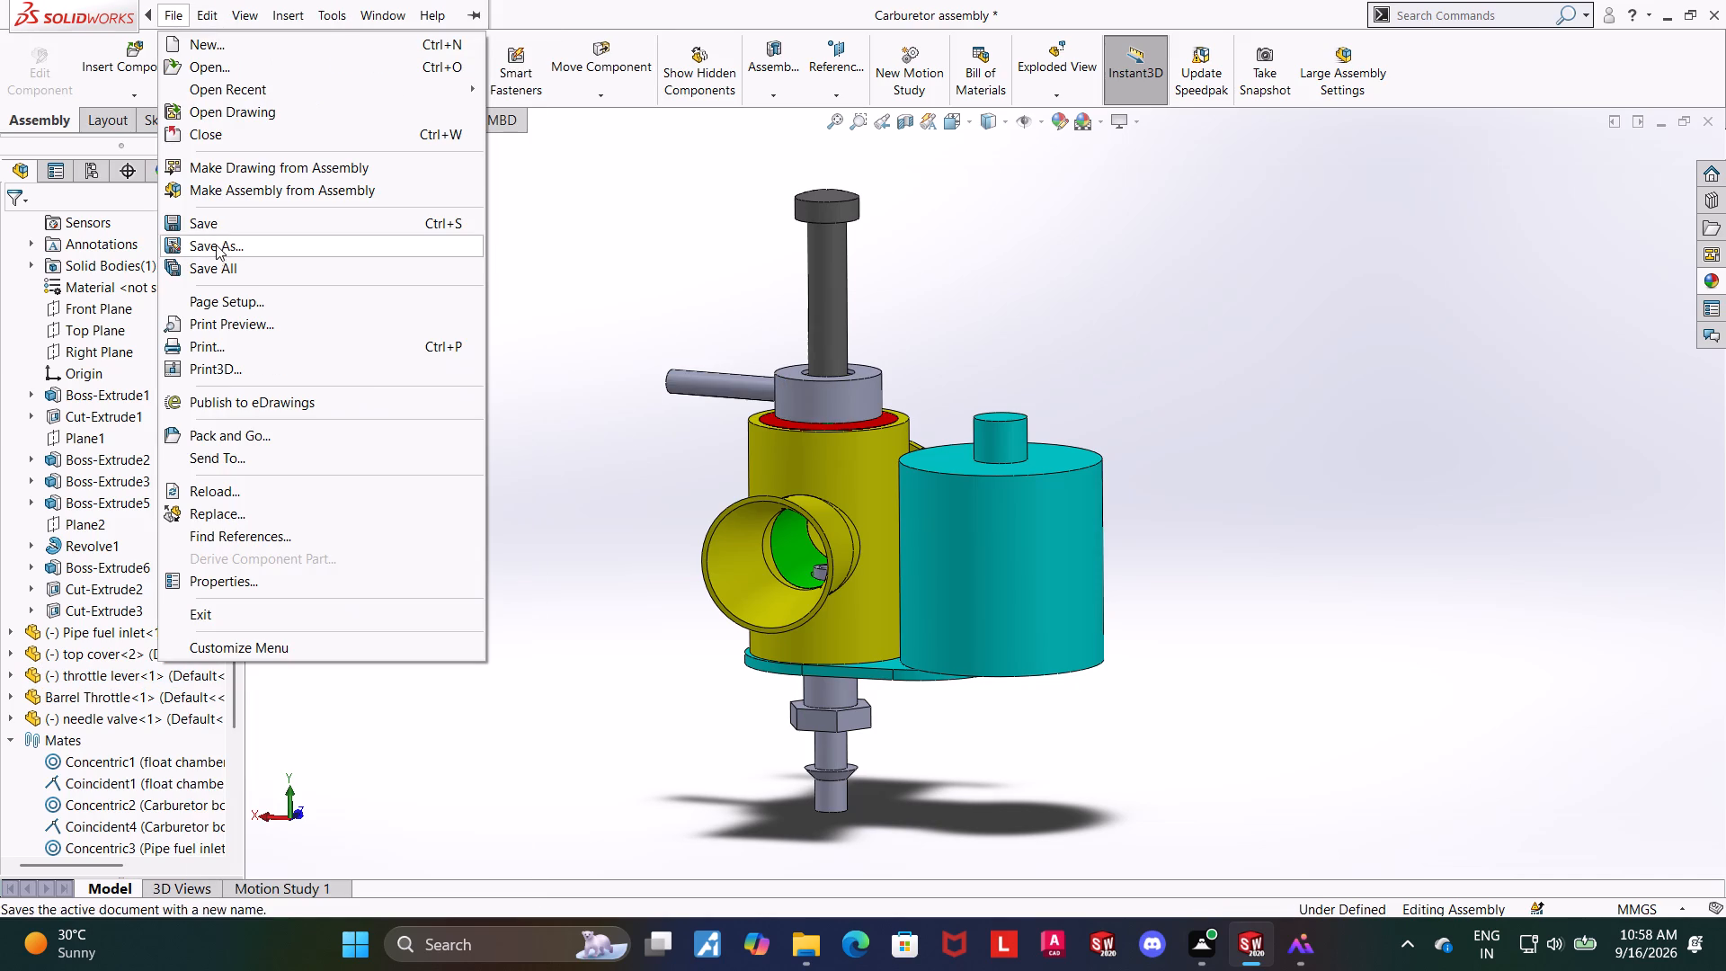
# Export the assembly to the Downloads folder as an Adobe PDF named "Carburetor assembly", without the 3D PDF option.
pyautogui.click(217, 246)
pyautogui.click(873, 402)
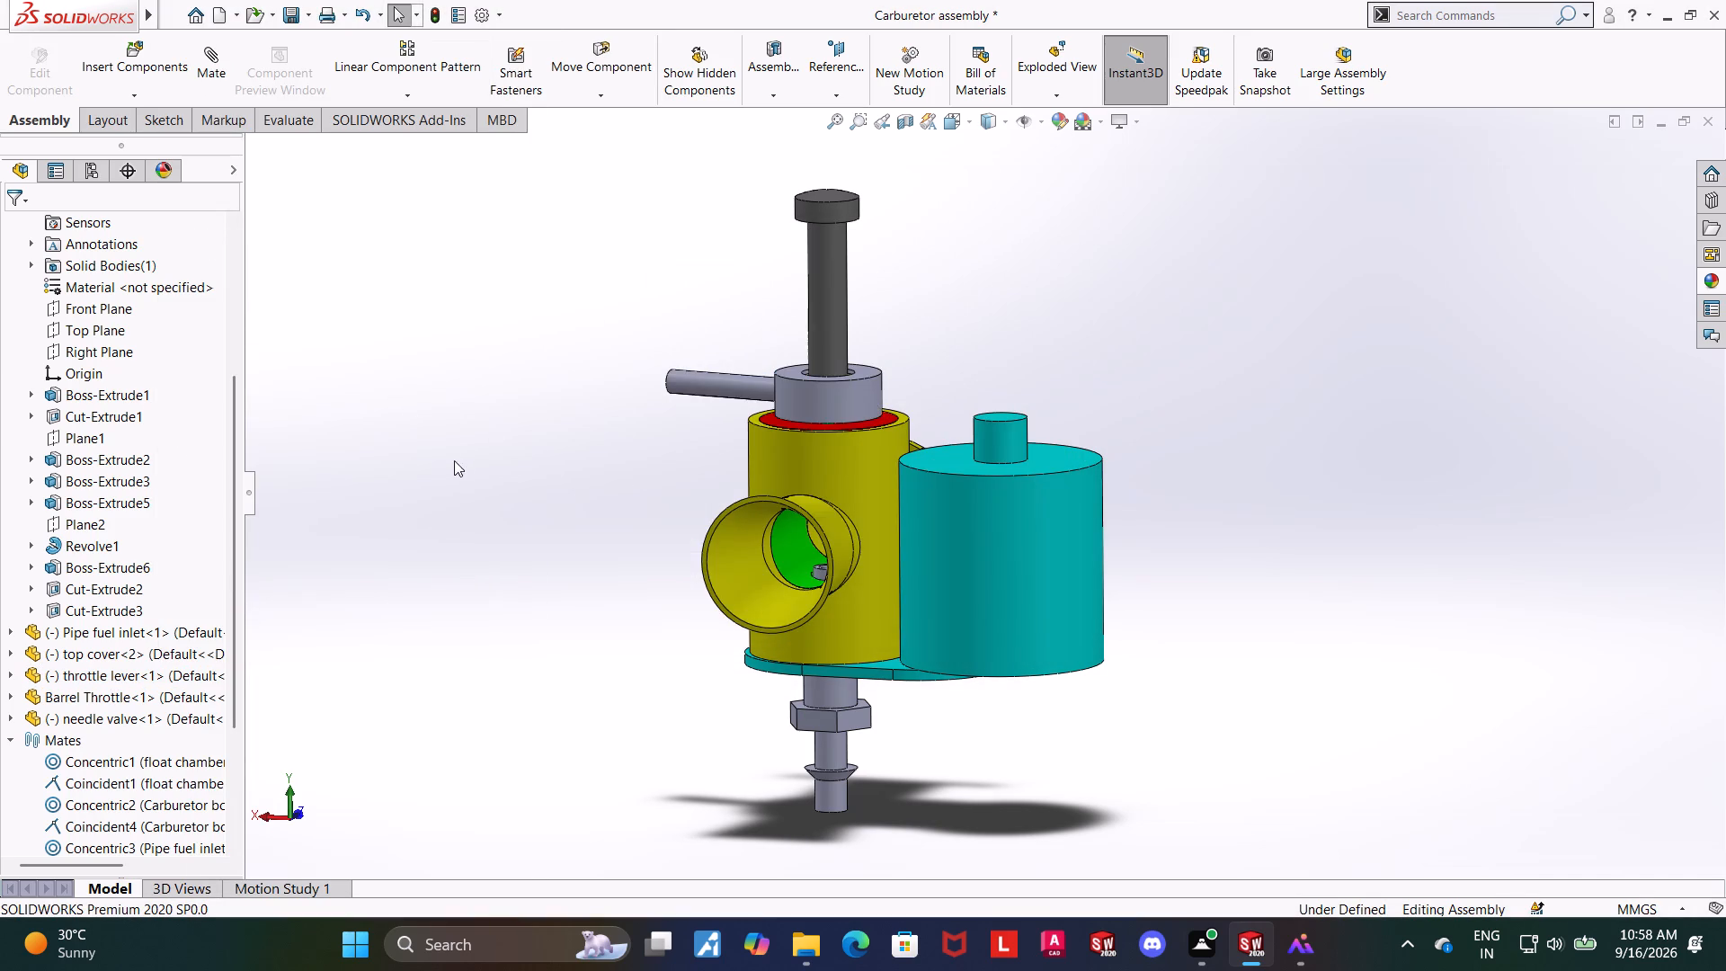
pyautogui.click(352, 604)
pyautogui.click(402, 234)
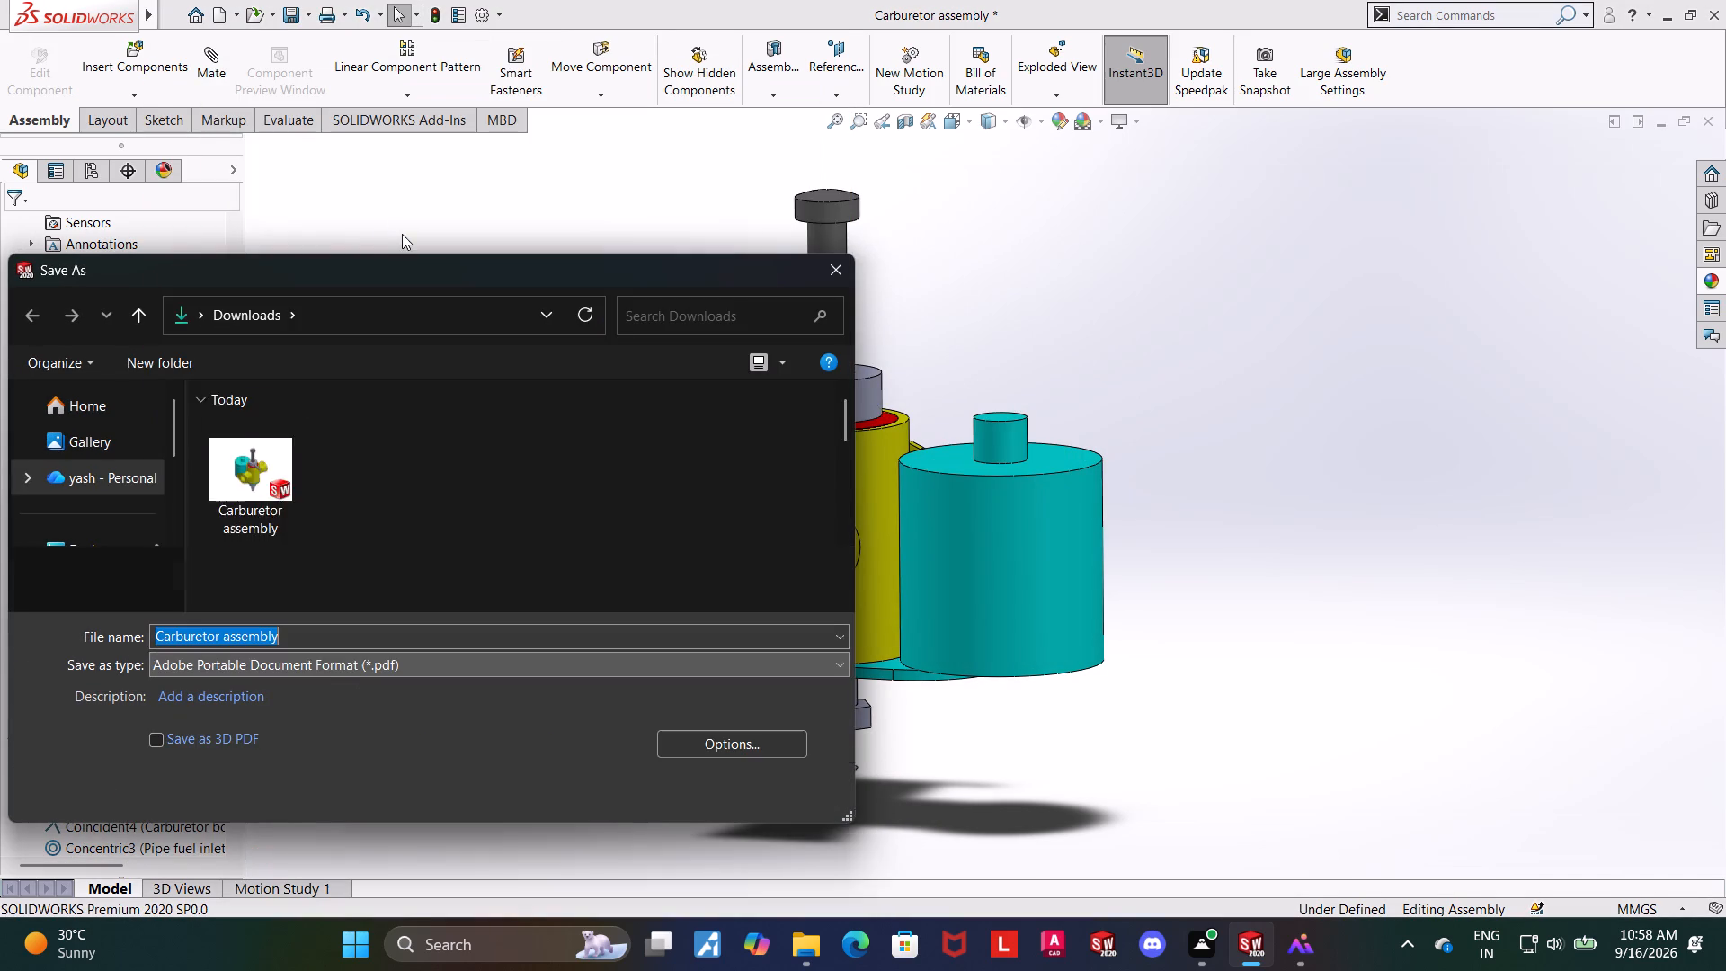
pyautogui.click(678, 803)
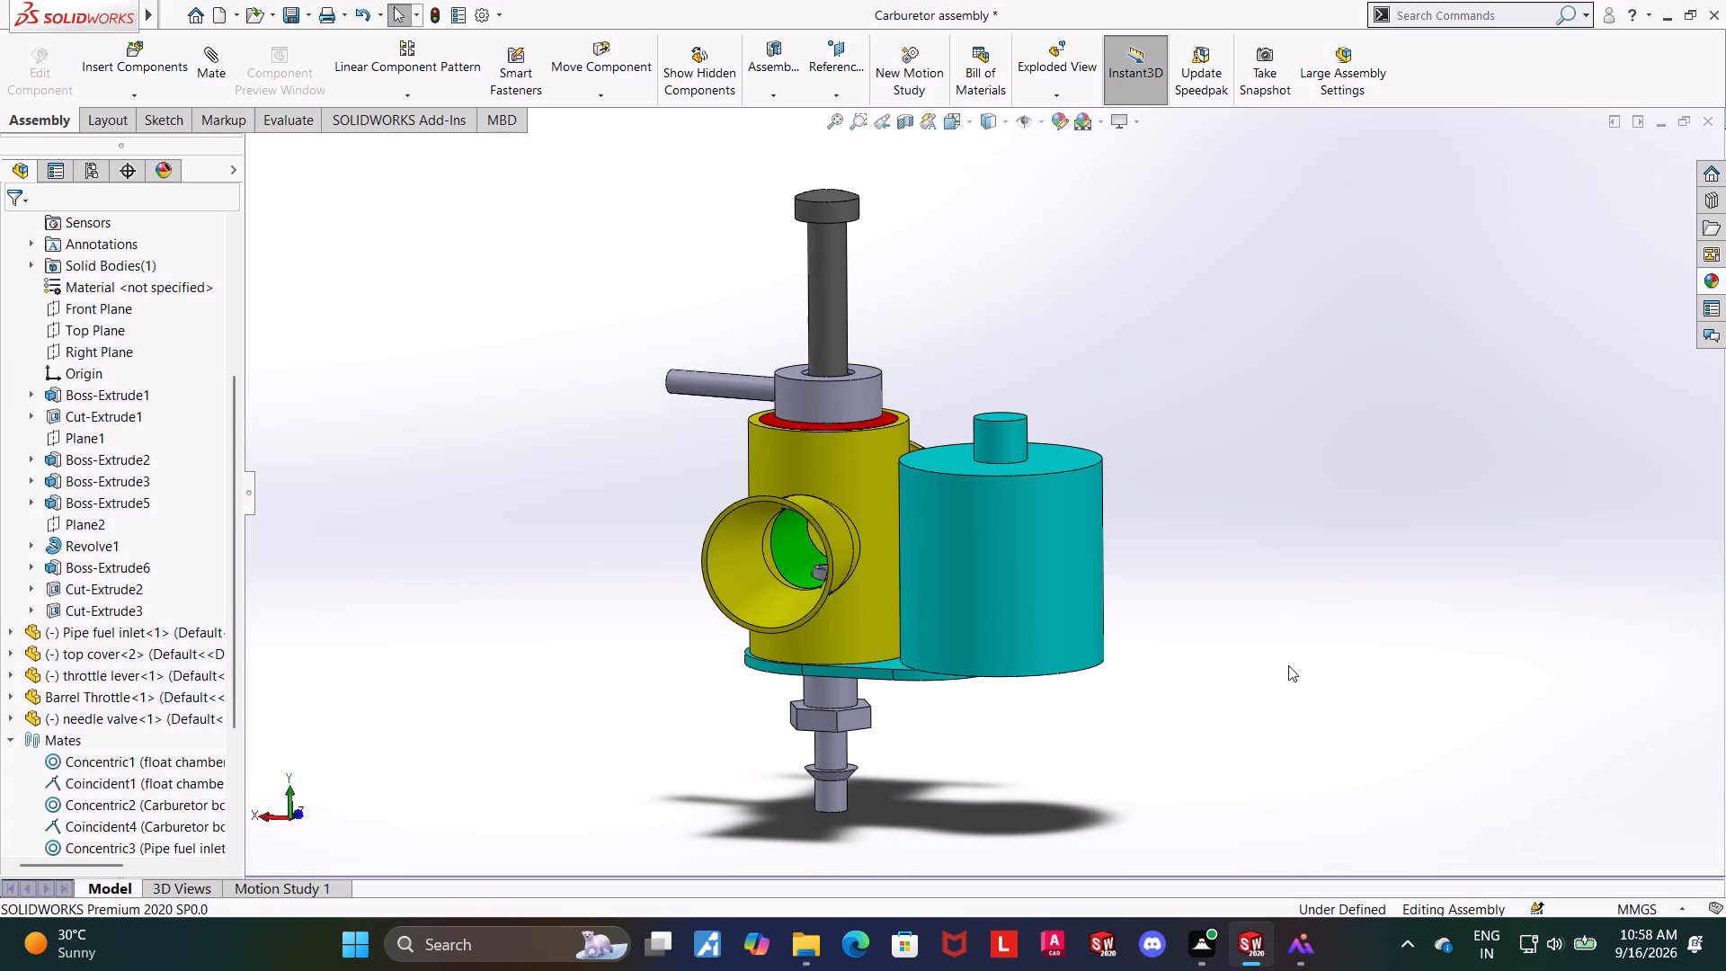